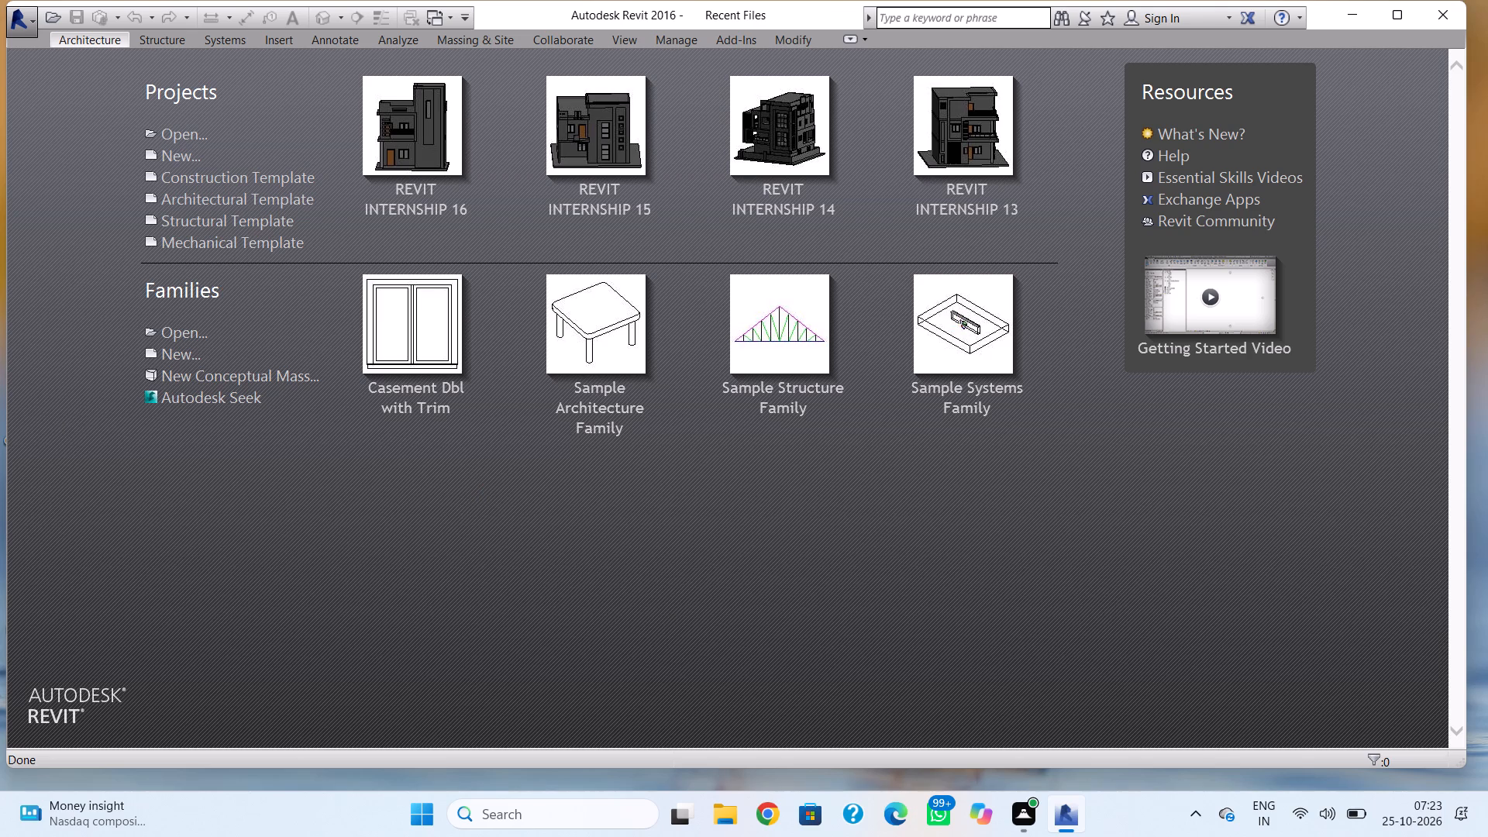
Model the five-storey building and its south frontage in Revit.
Create a new project from the Architectural Template, with the application window maximized.
click(1392, 17)
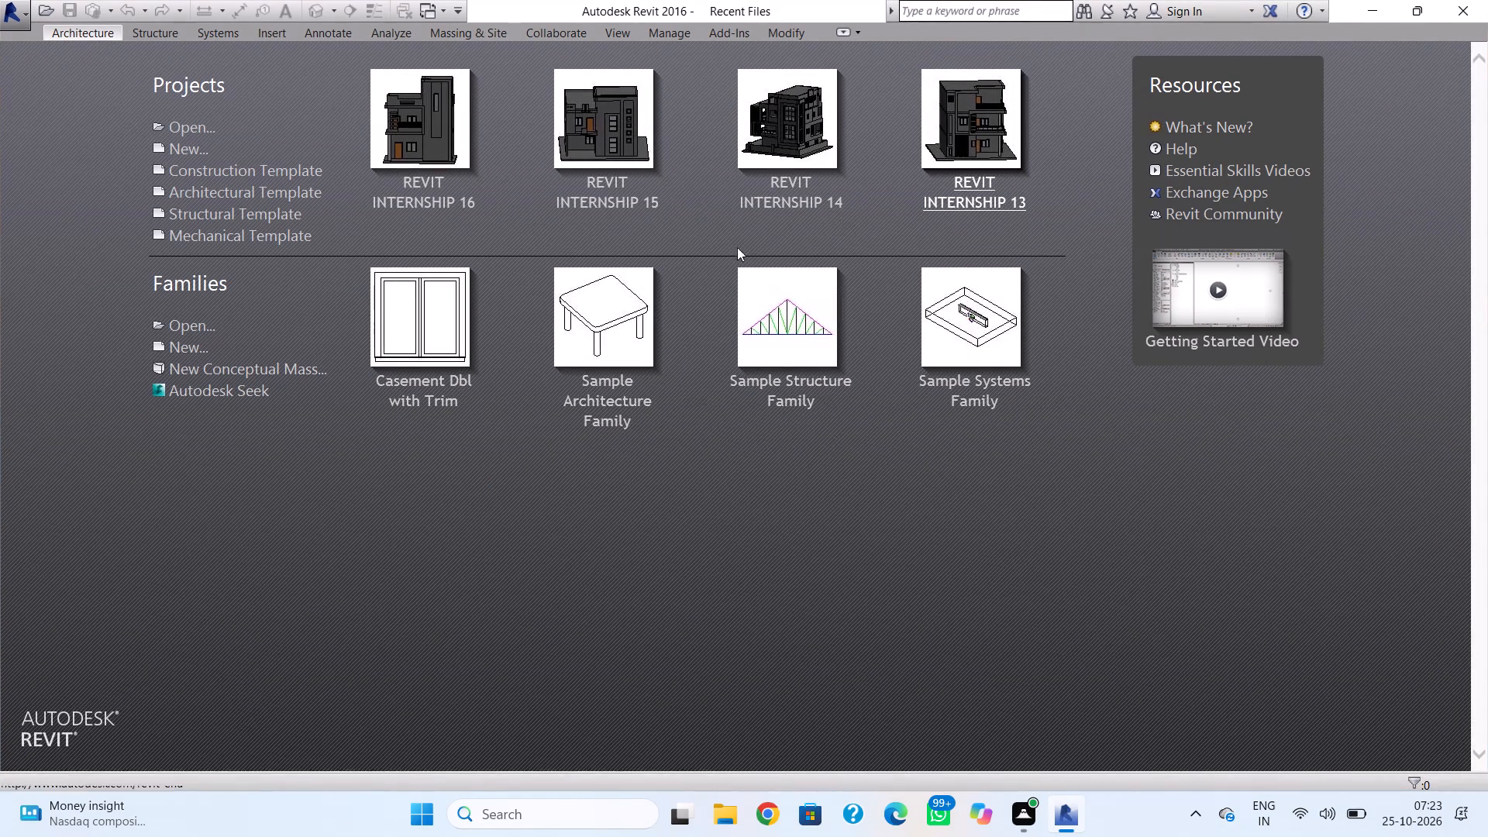
click(284, 192)
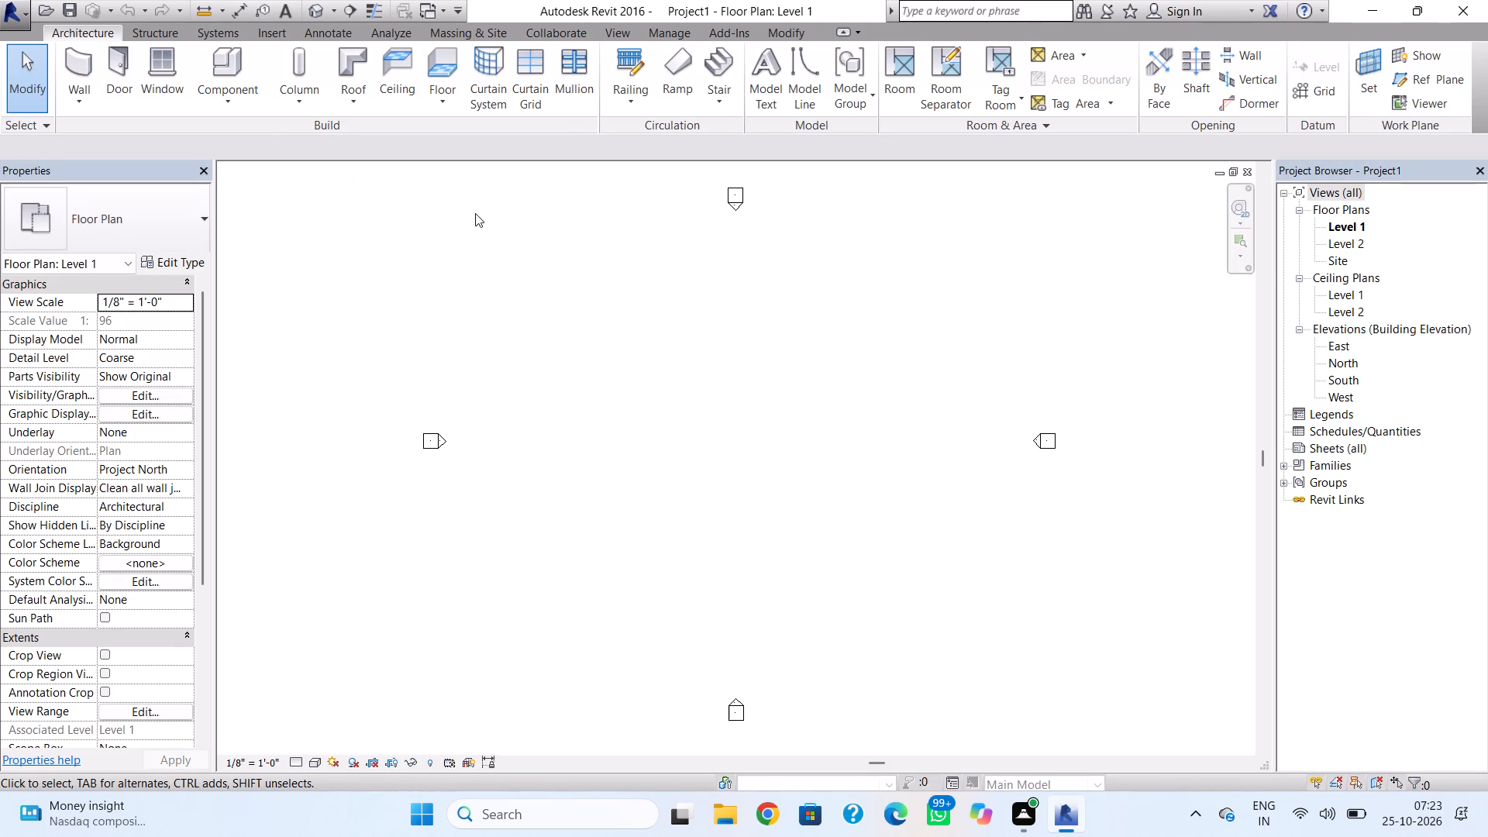
Draw a rectangle of Generic - 8" walls on Level 1, about 32' by 28', with an unconnected height of 12'.
click(66, 71)
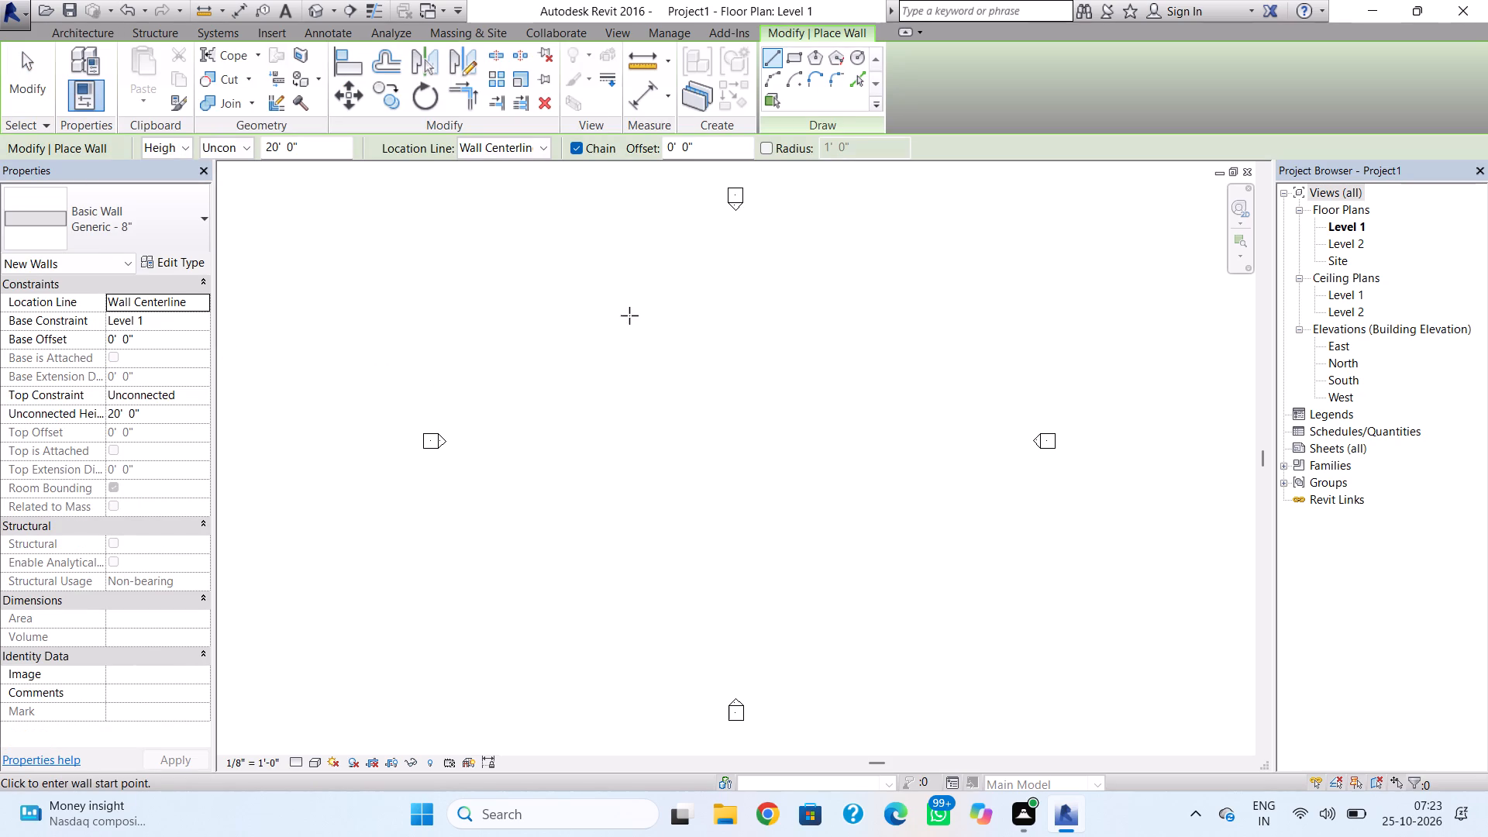
click(794, 64)
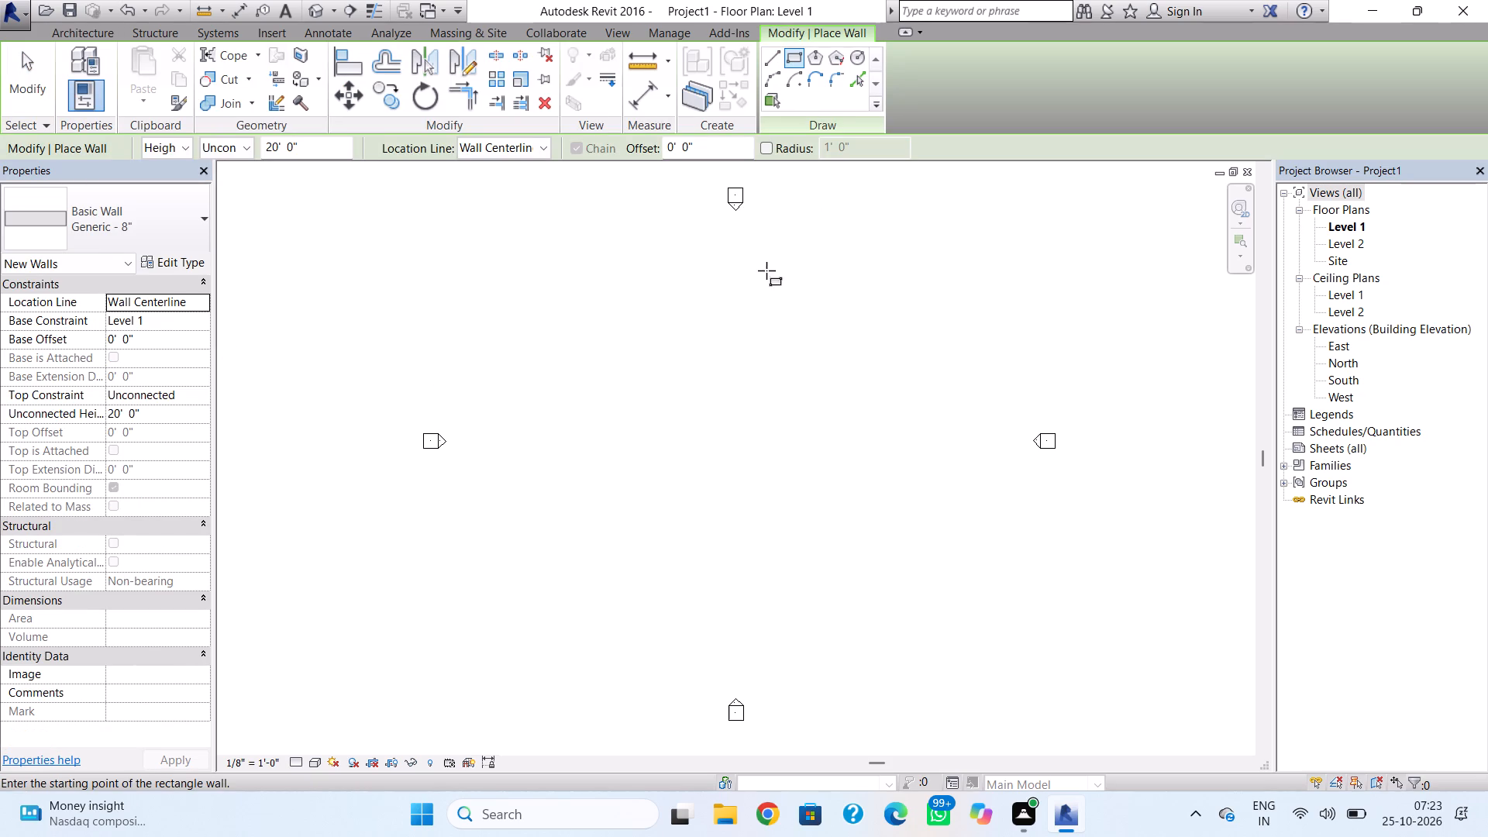
click(148, 417)
key(BackSpace)
key(BackSpace)
key(BackSpace)
key(BackSpace)
key(BackSpace)
key(BackSpace)
key(BackSpace)
key(BackSpace)
key(BackSpace)
key(BackSpace)
key(BackSpace)
key(BackSpace)
key(BackSpace)
key(BackSpace)
key(BackSpace)
key(BackSpace)
key(BackSpace)
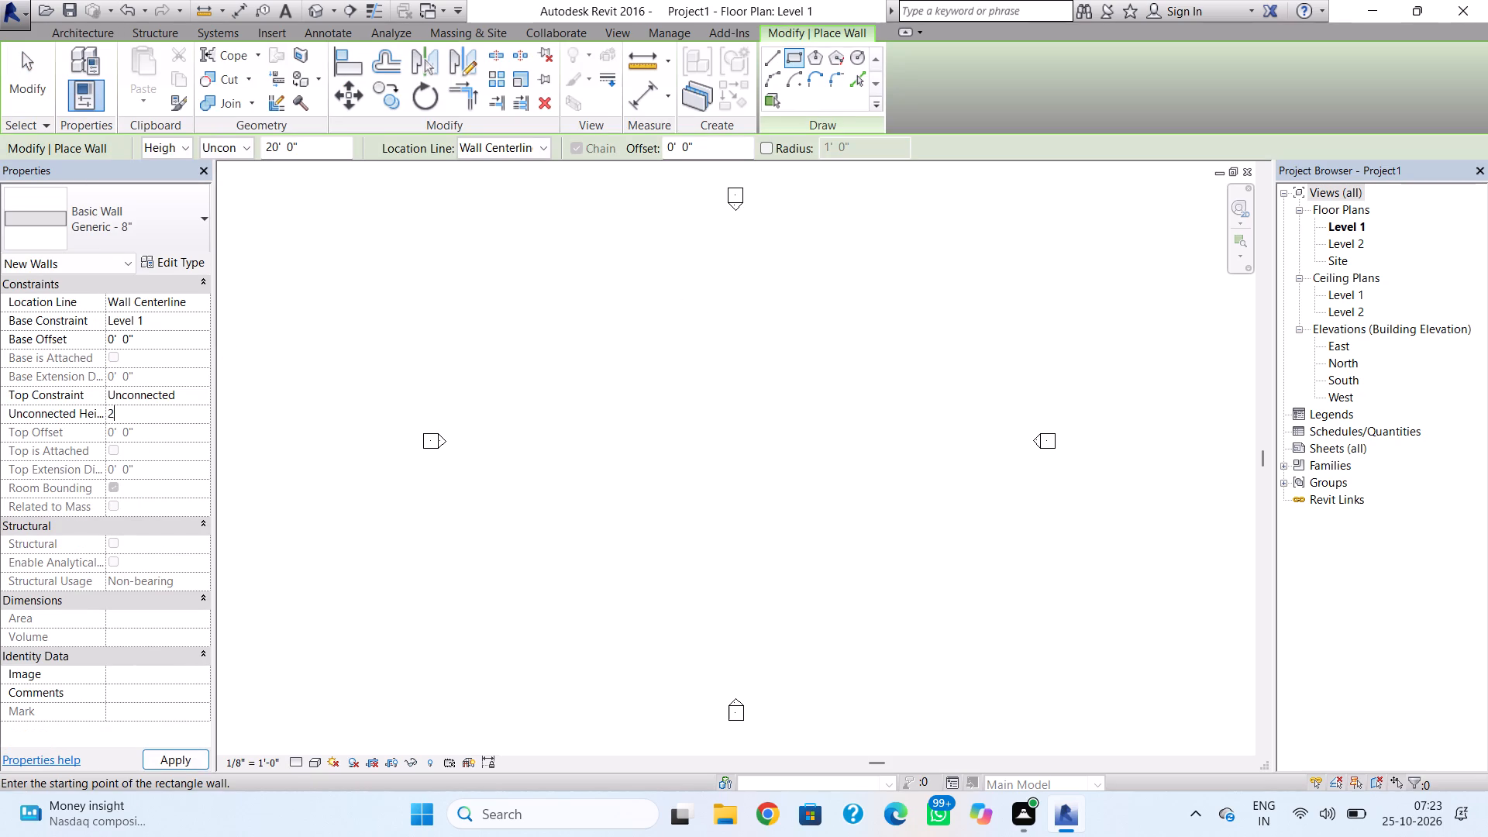
text(12')
key(Return)
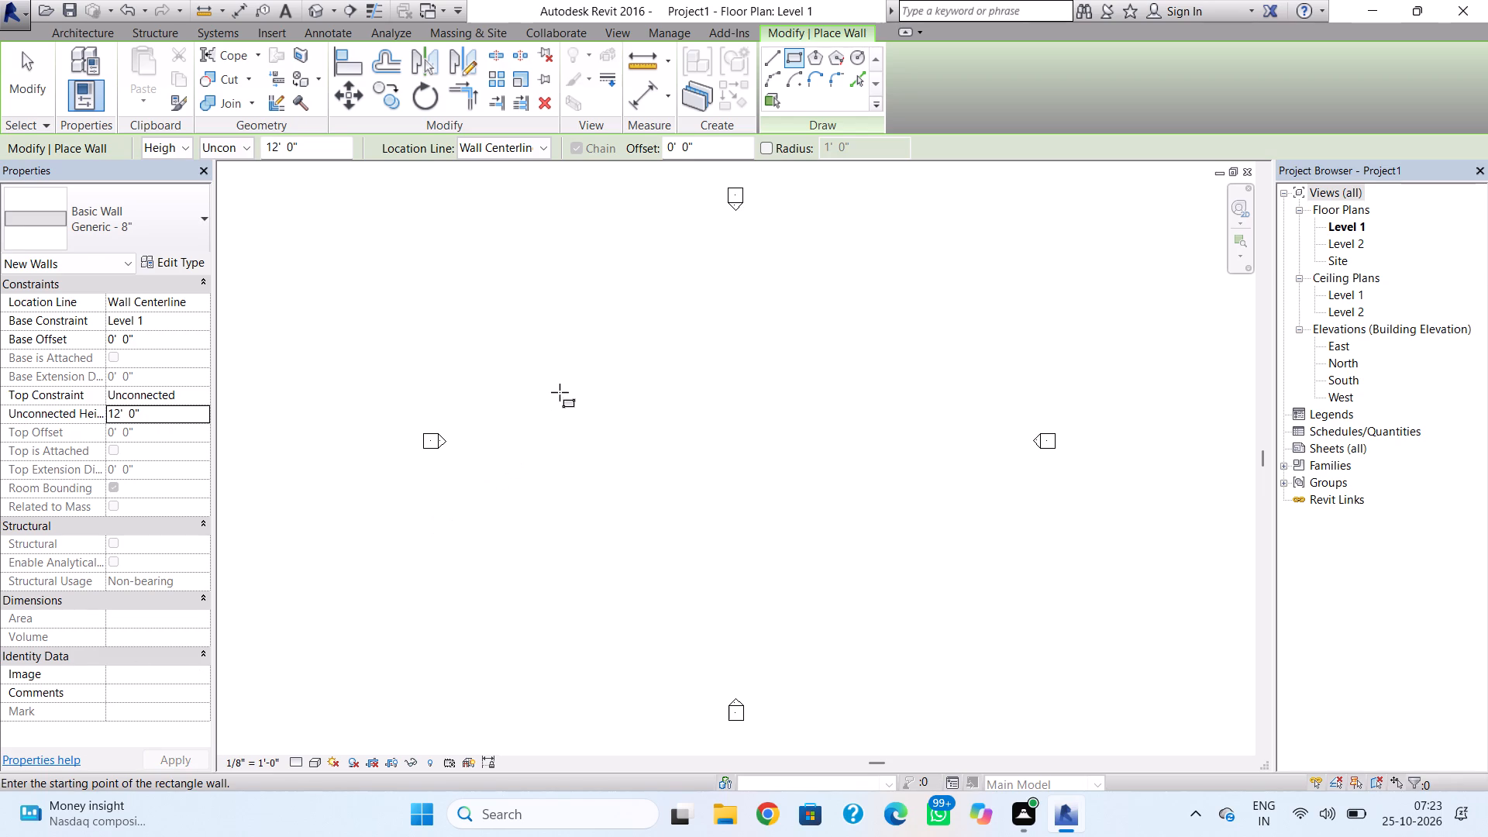
click(604, 345)
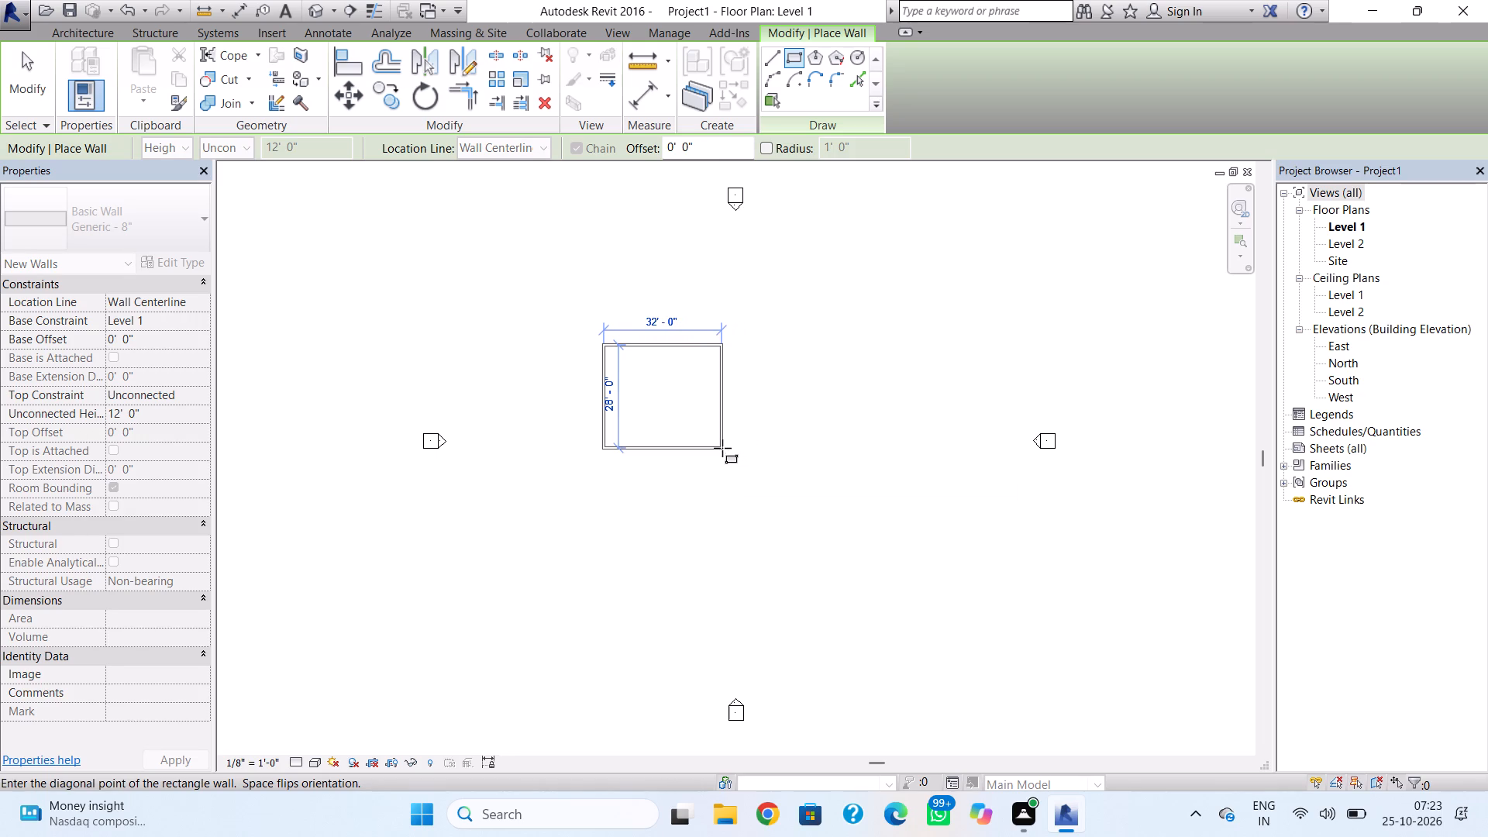
click(722, 448)
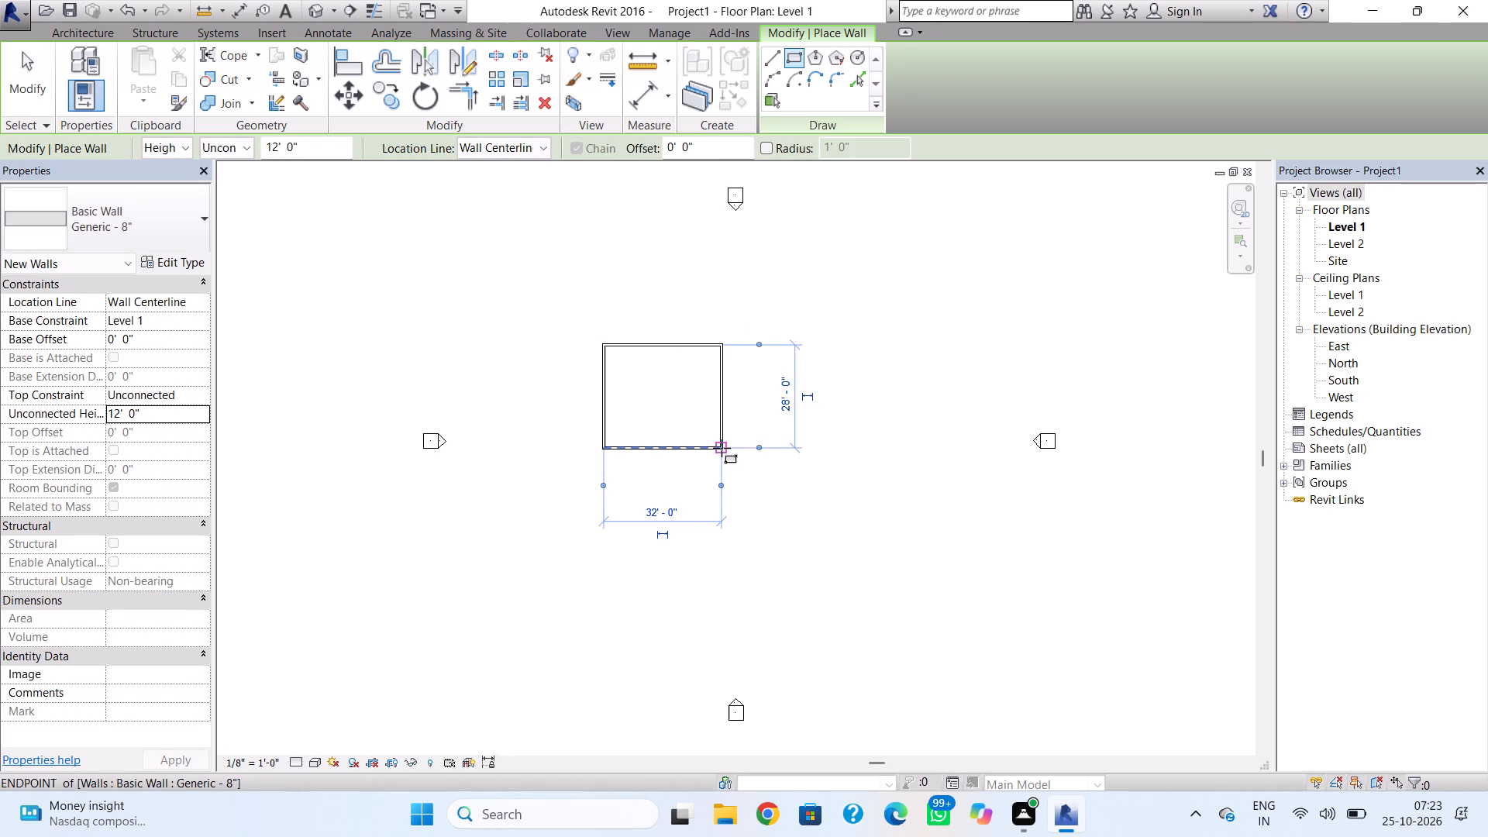
key(Escape)
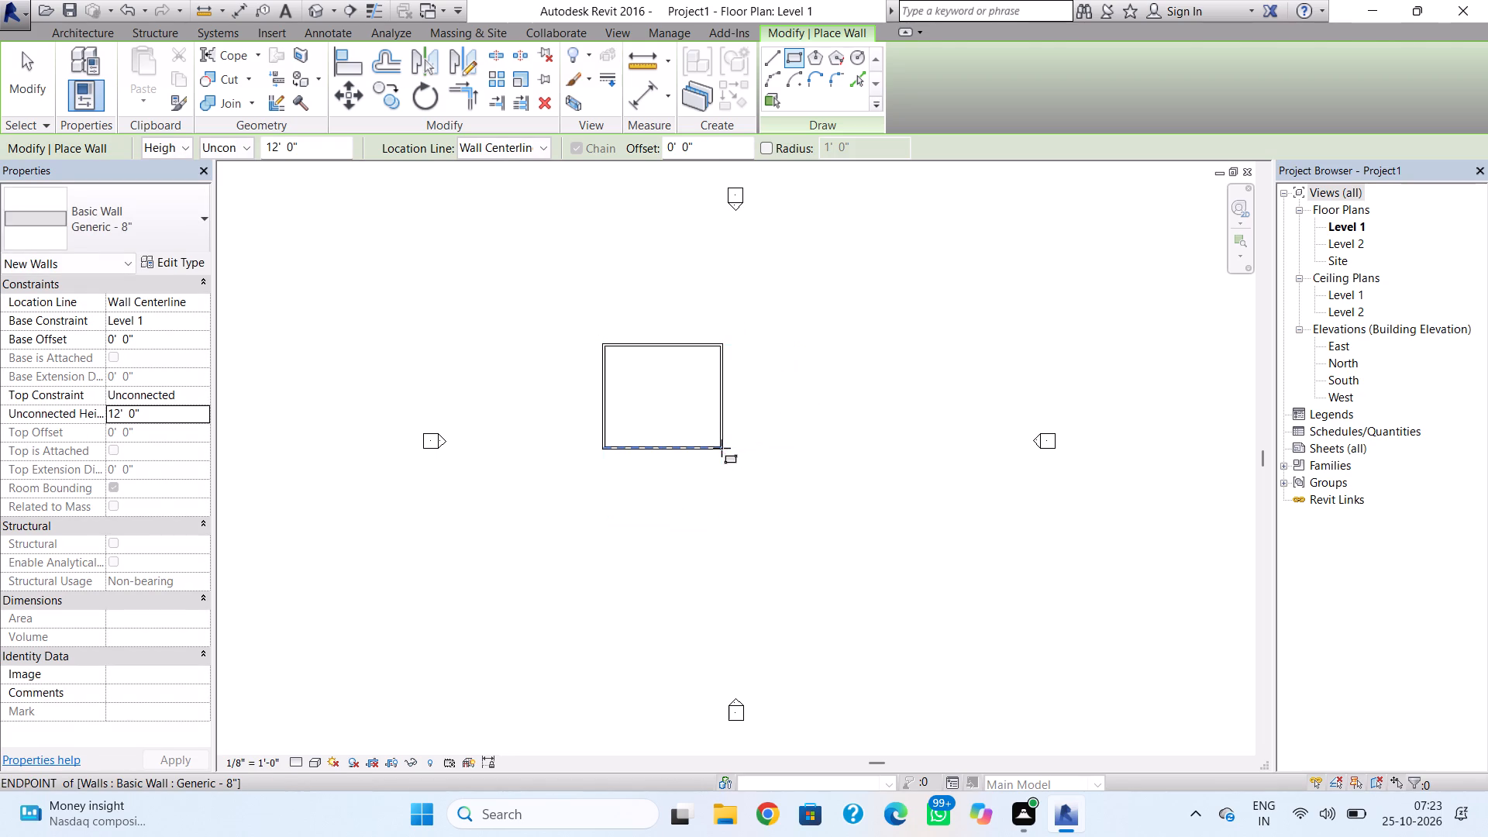
key(Escape)
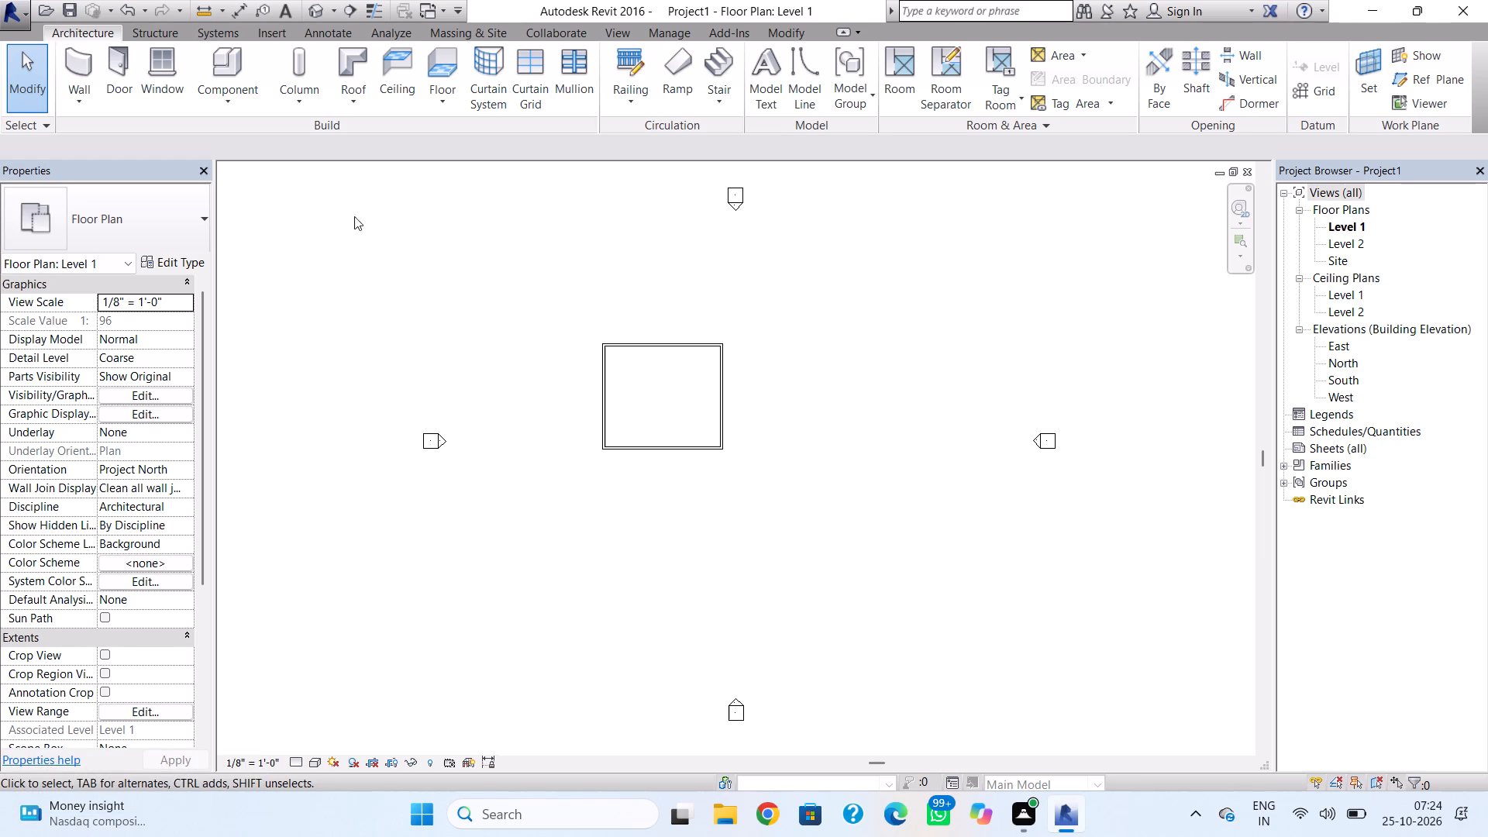
Create a rectangular Generic - 12" floor on Level 1, about 40' by 40', surrounding the walls.
click(425, 81)
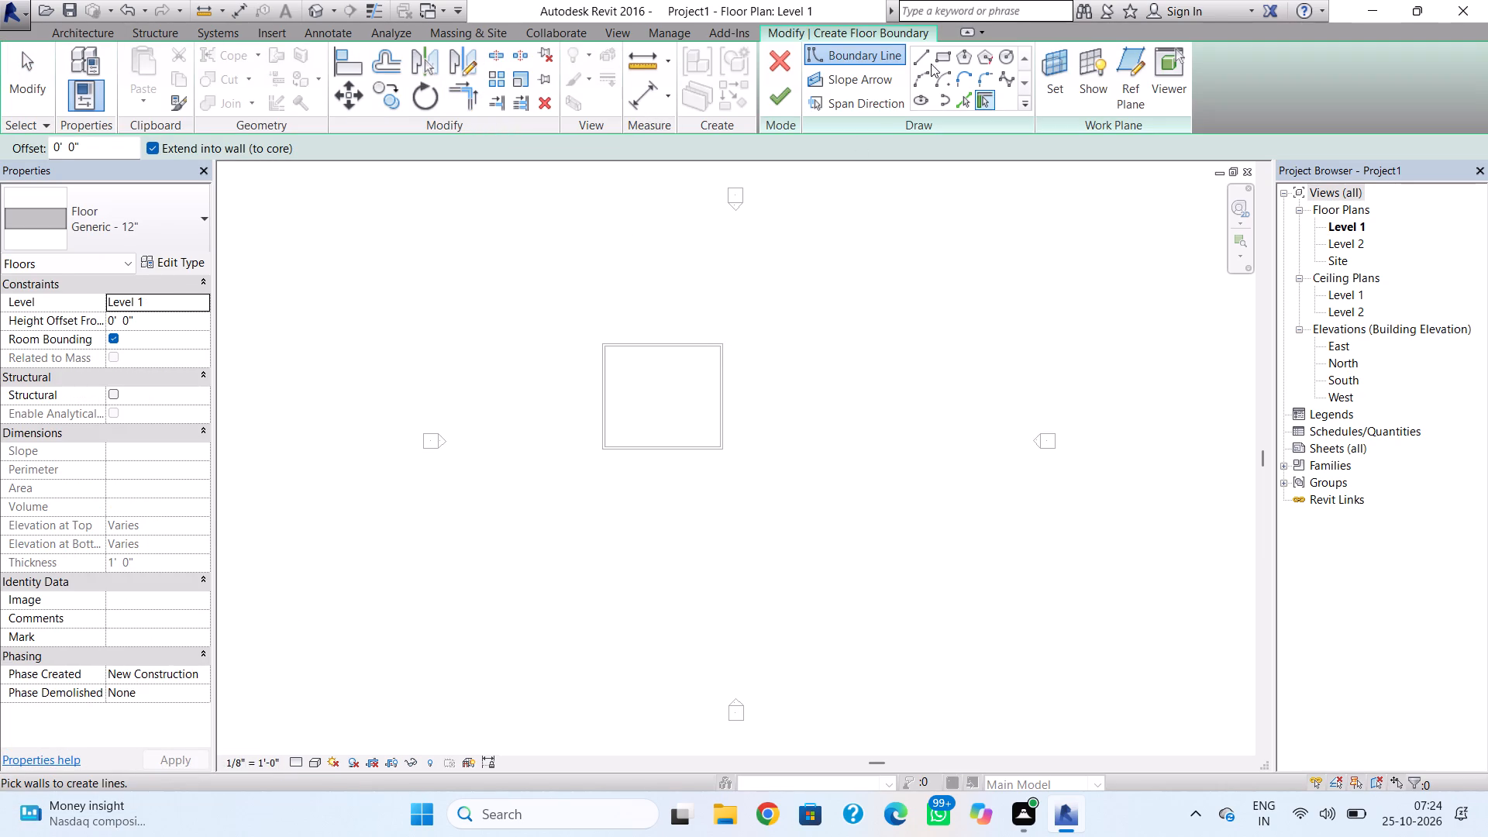
click(948, 55)
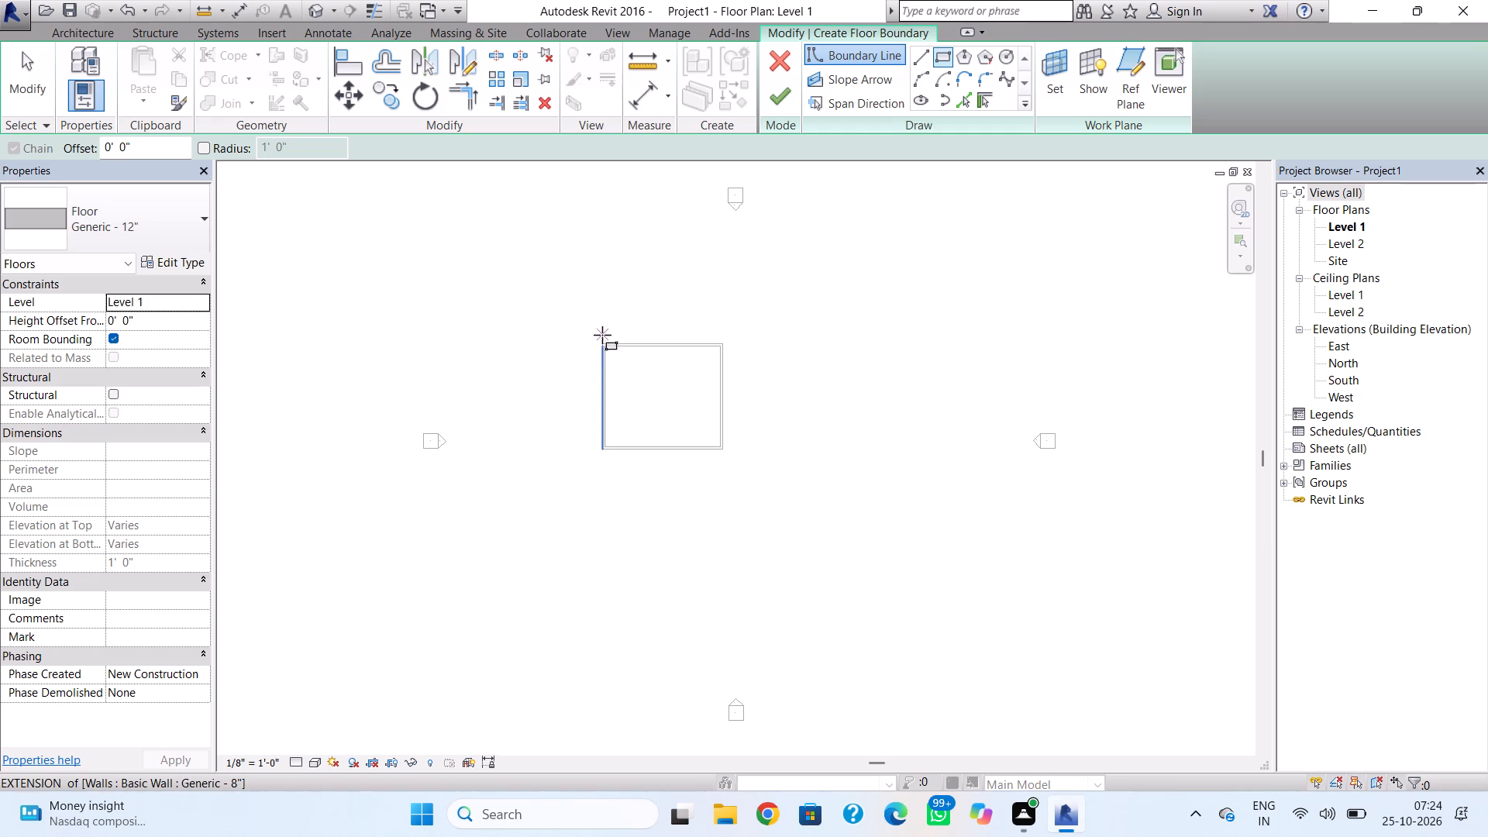
click(587, 328)
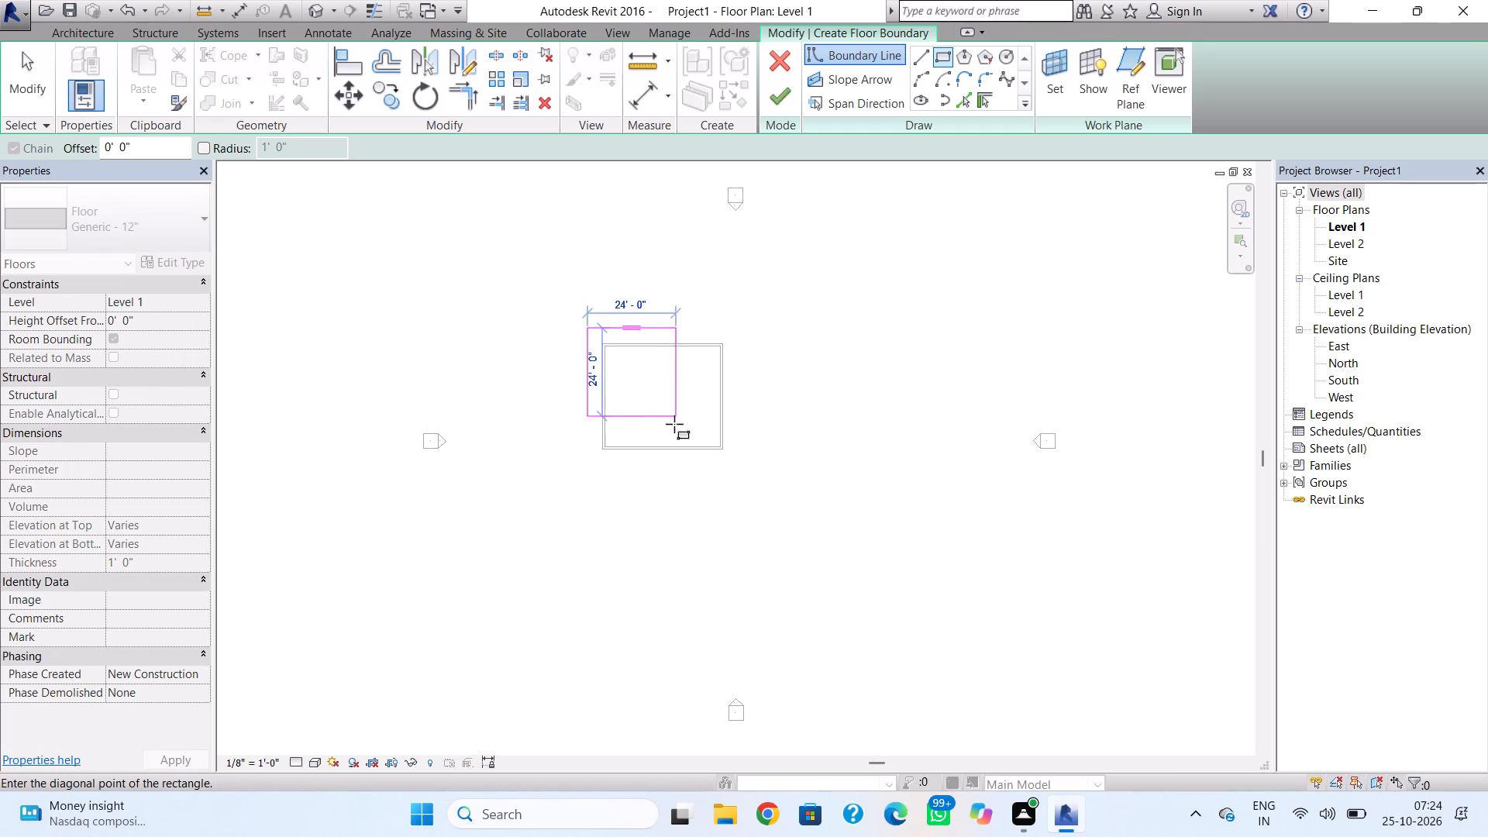
click(740, 479)
key(Escape)
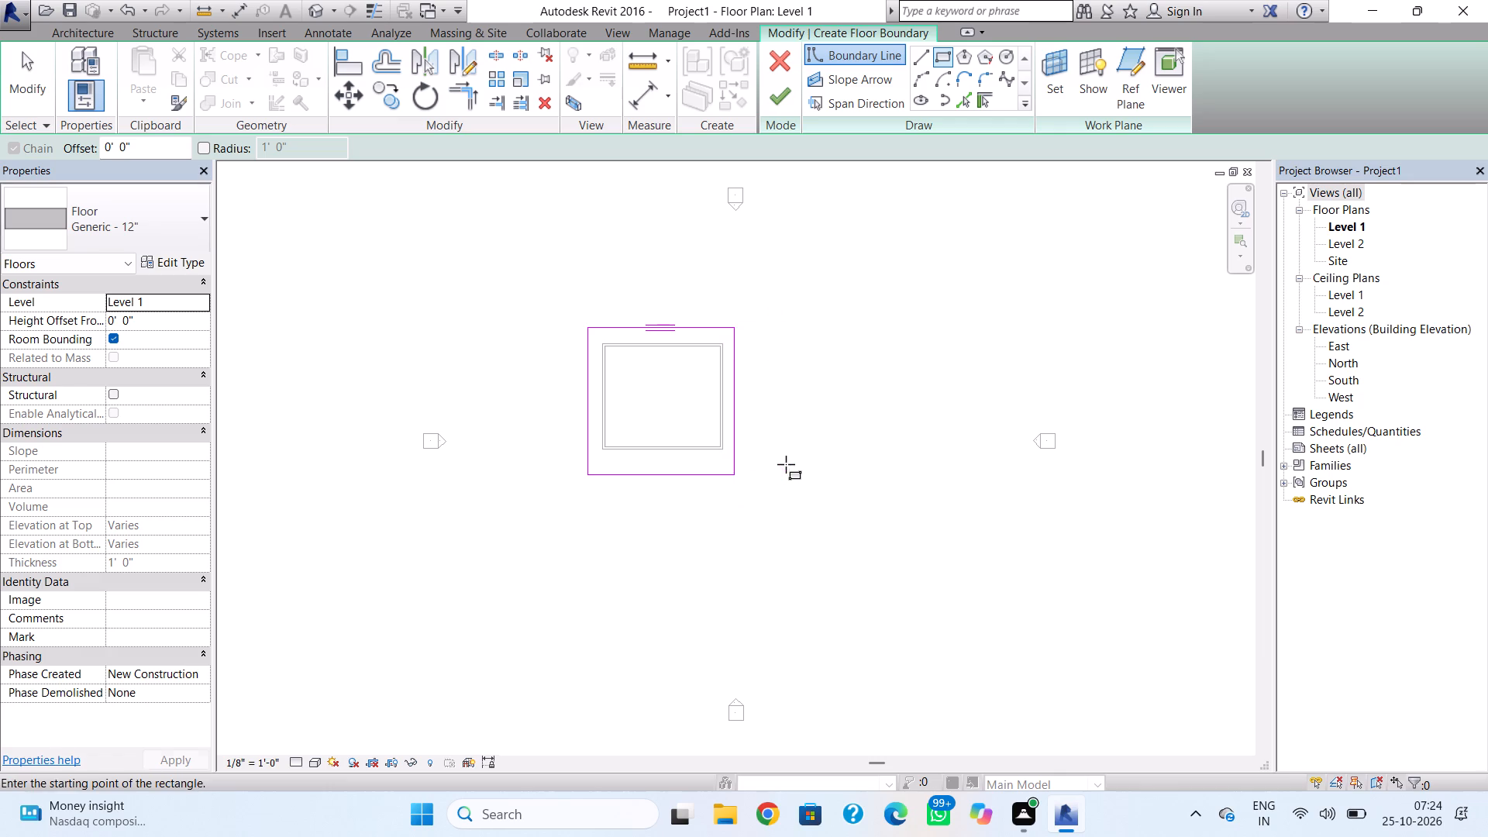
click(785, 105)
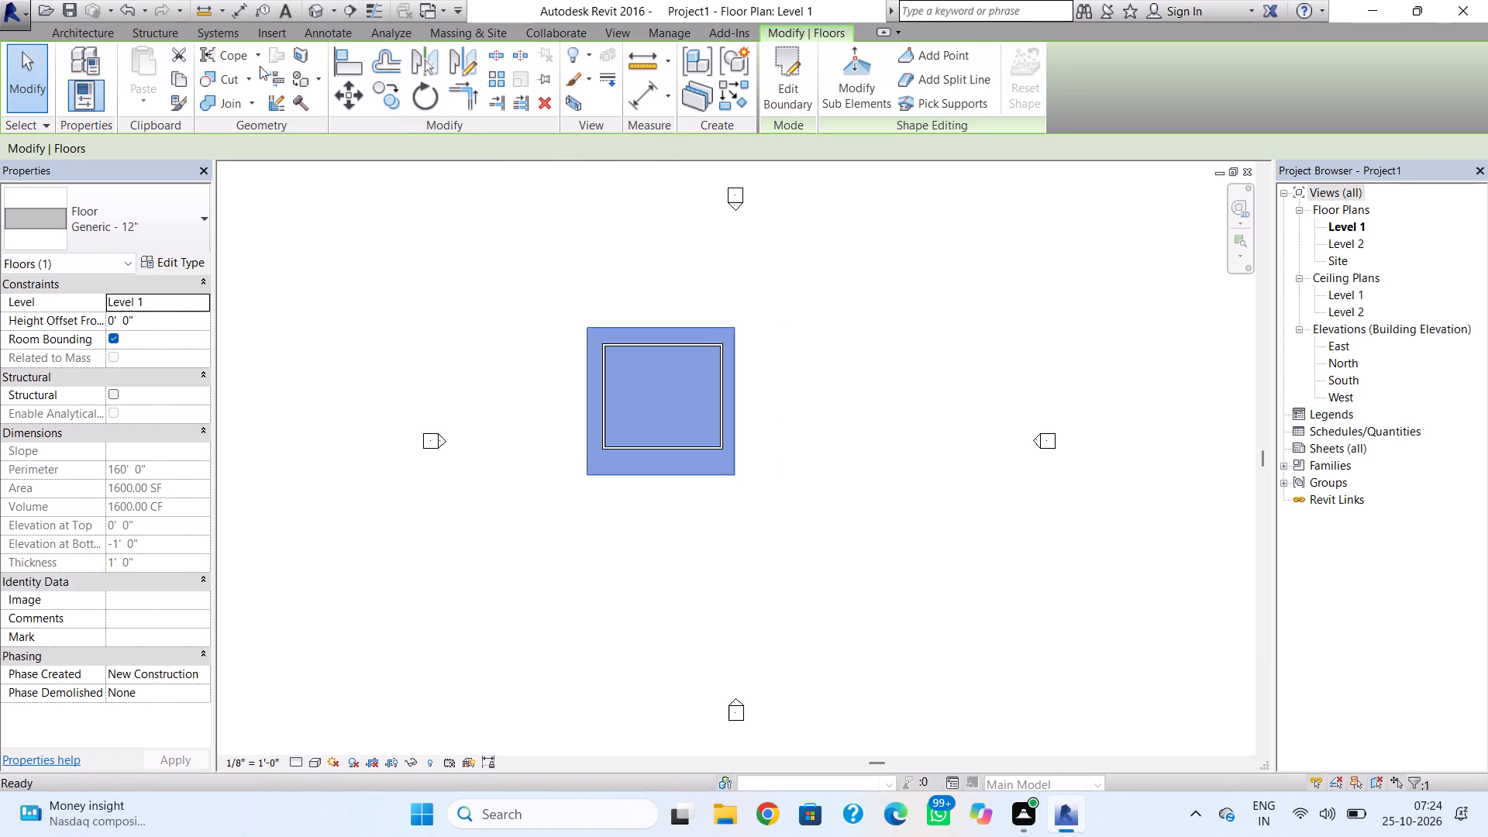
Start a rectangular footprint roof moved to Level 2, with Defines slope turned off.
click(90, 41)
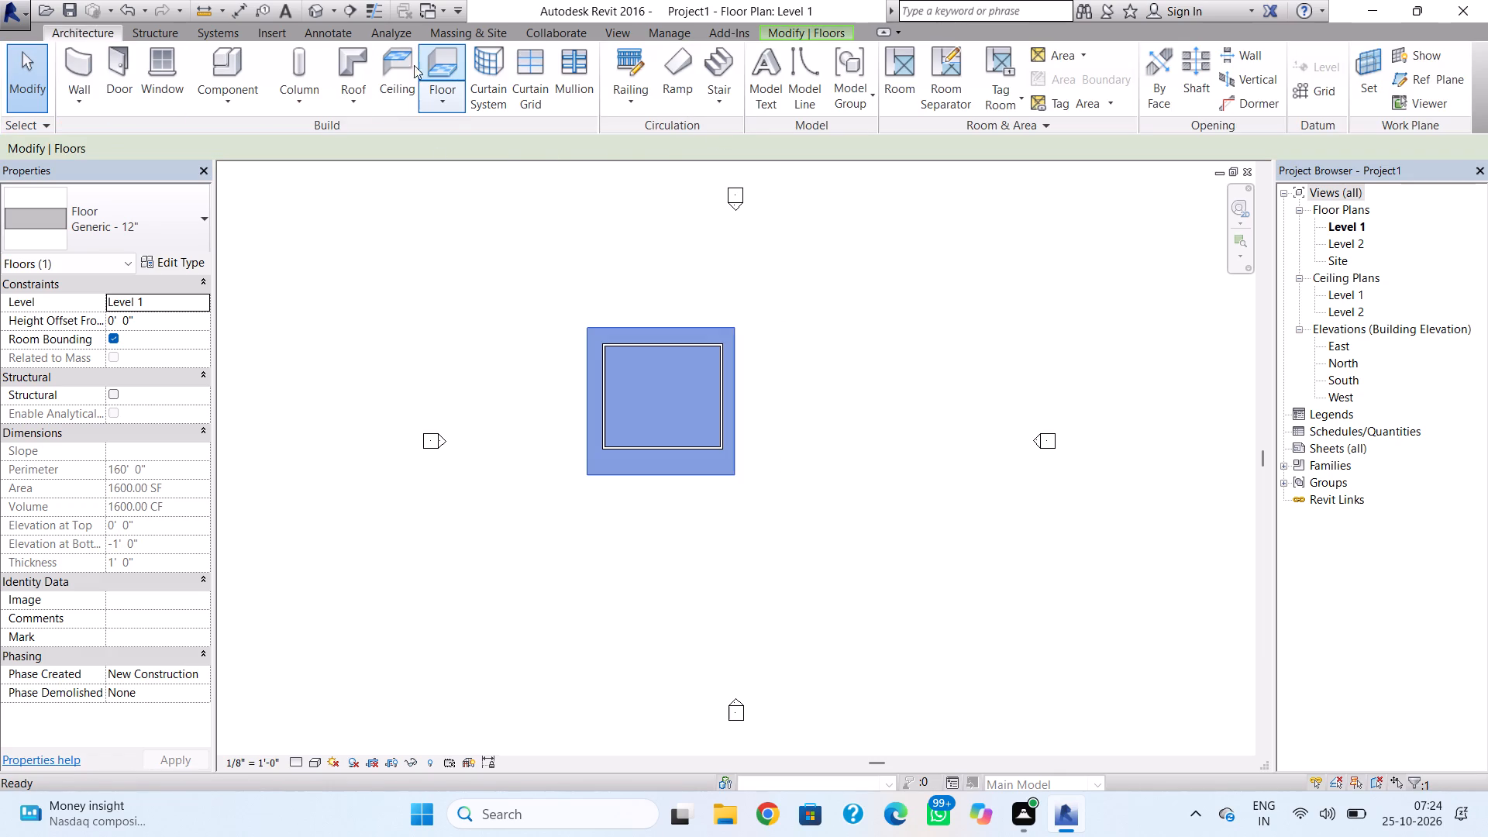
click(343, 58)
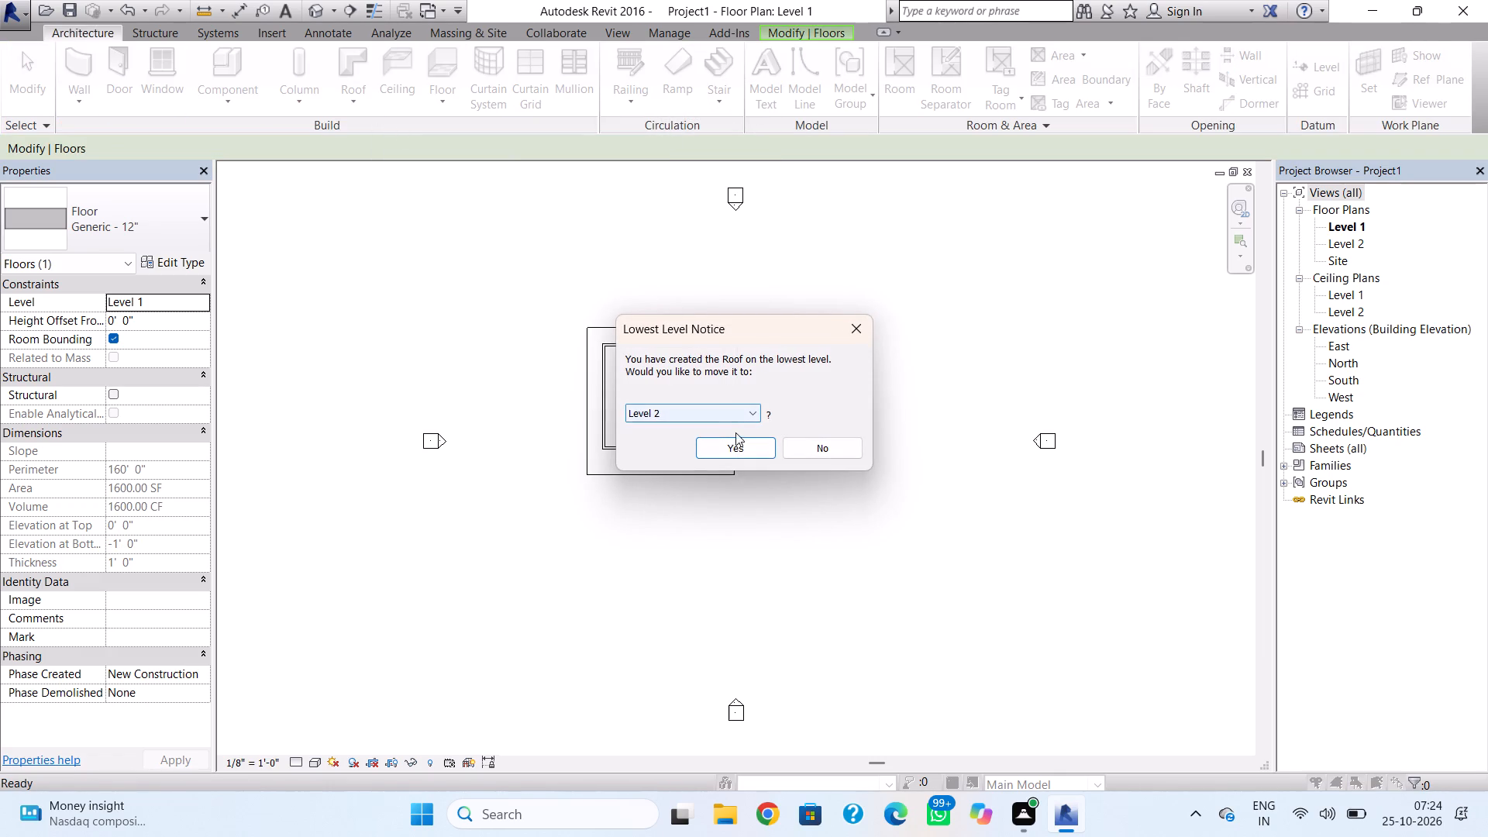
click(738, 440)
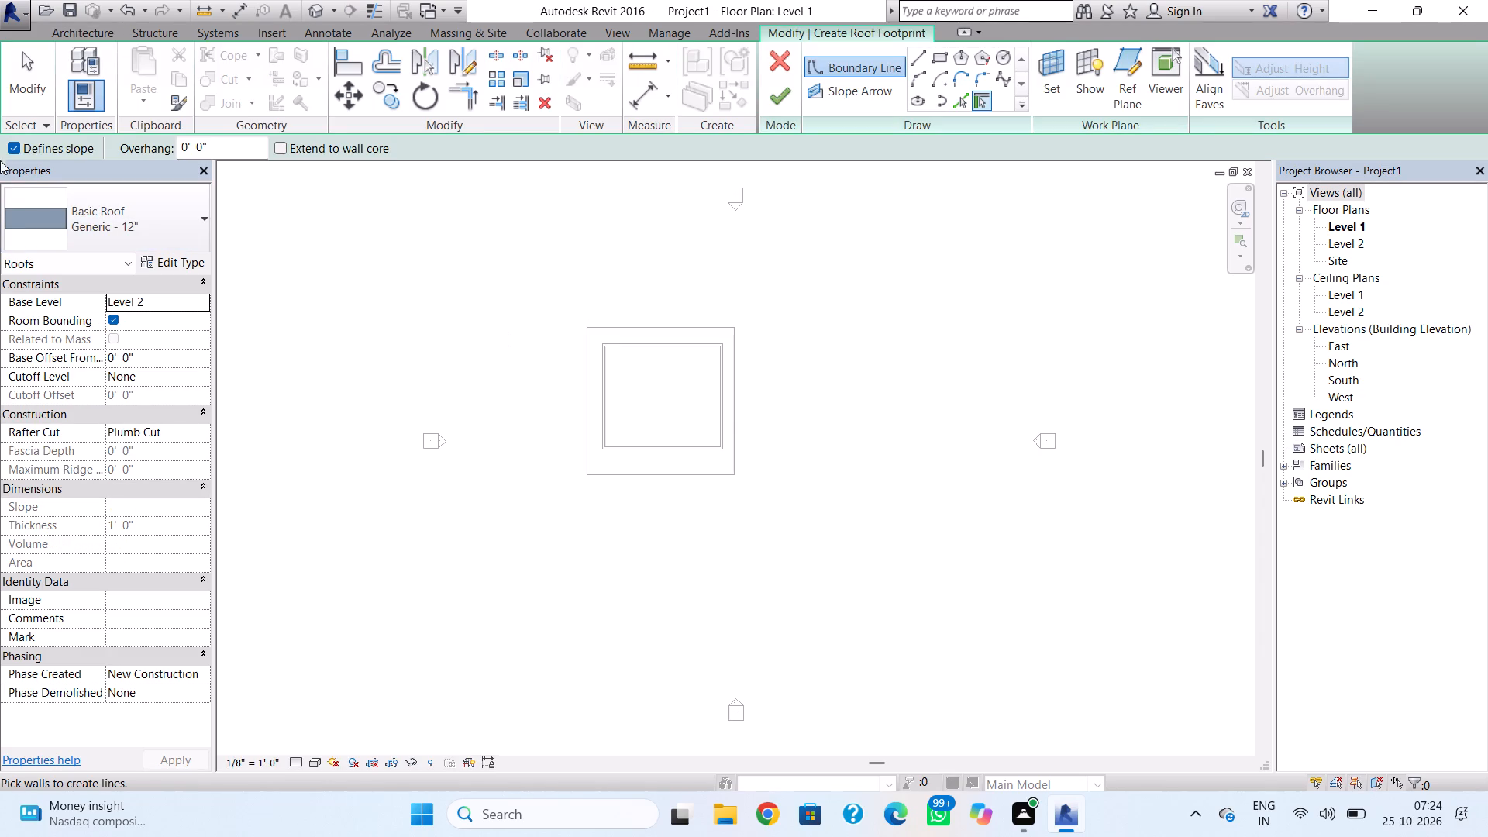
click(12, 147)
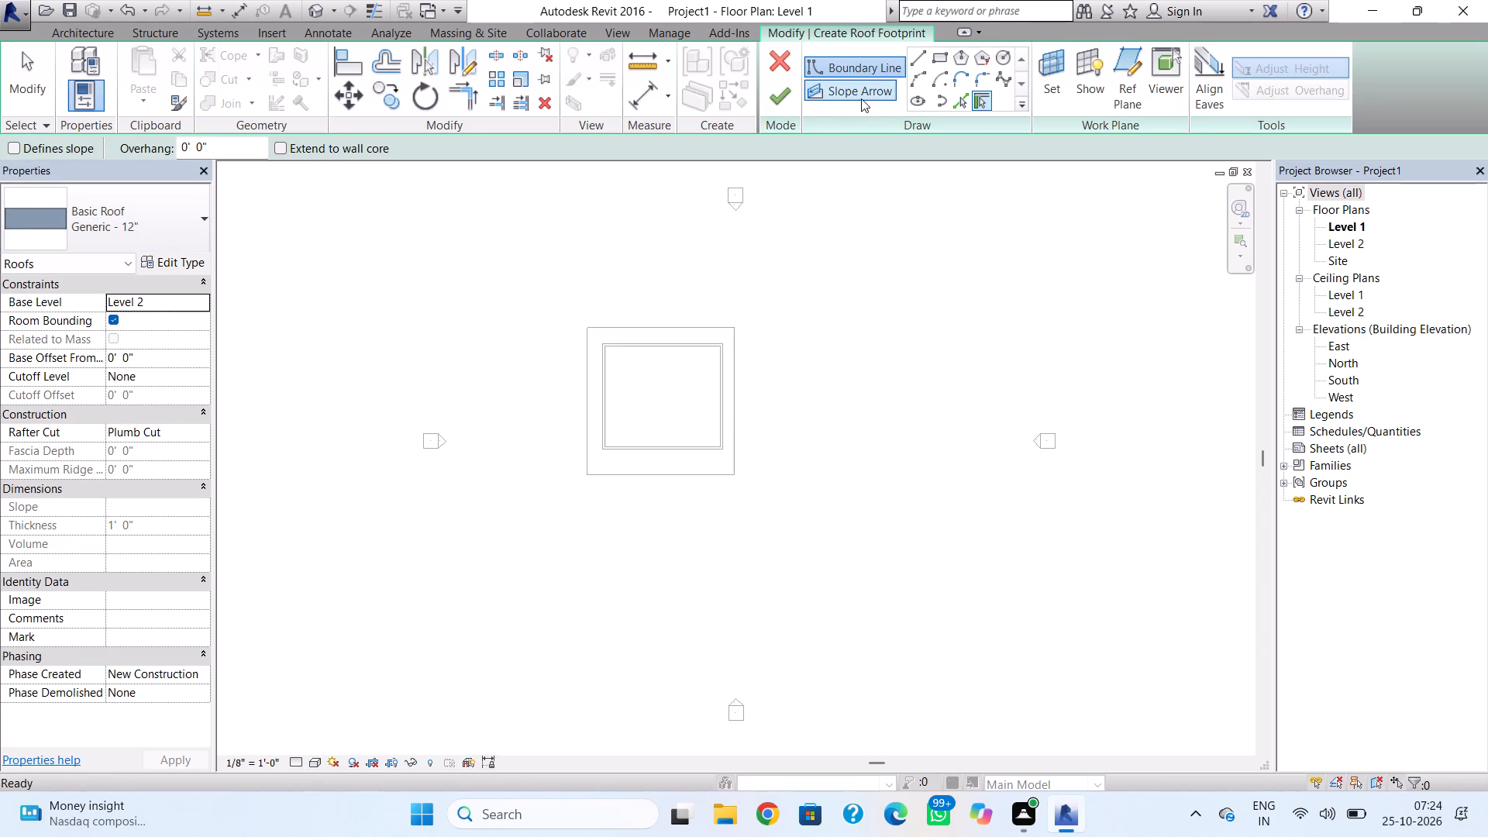
click(931, 62)
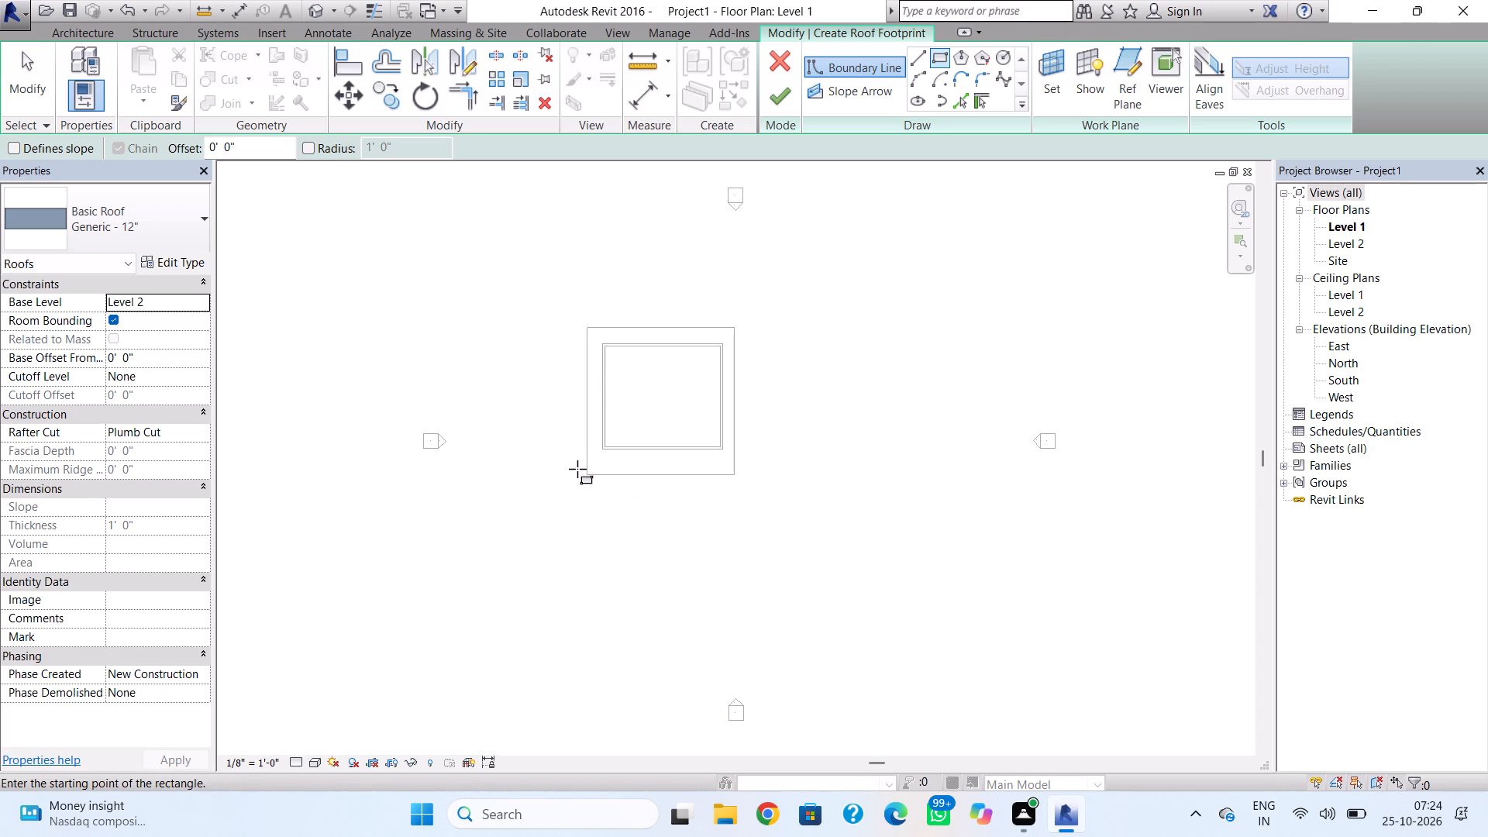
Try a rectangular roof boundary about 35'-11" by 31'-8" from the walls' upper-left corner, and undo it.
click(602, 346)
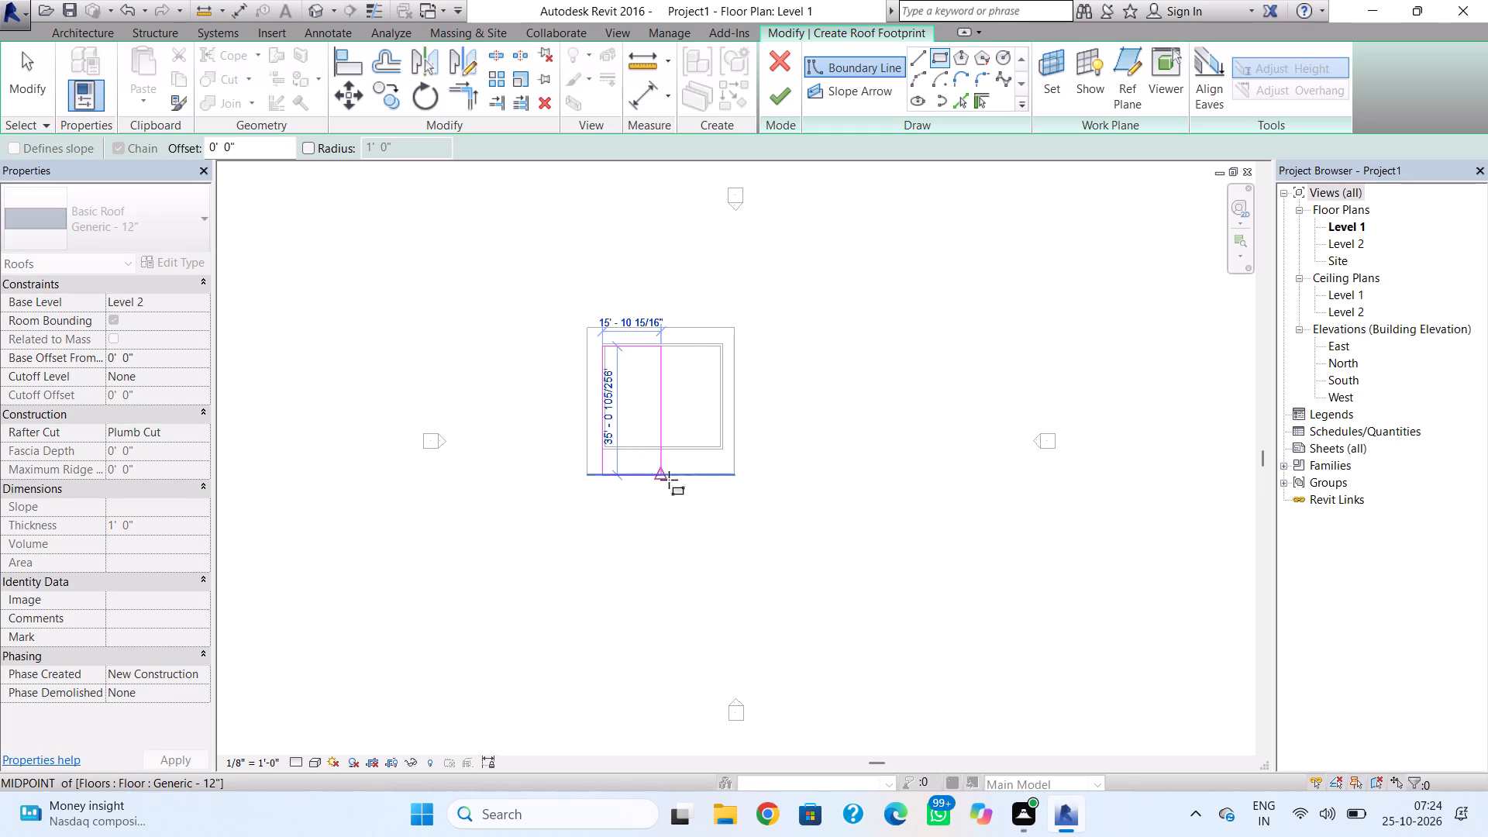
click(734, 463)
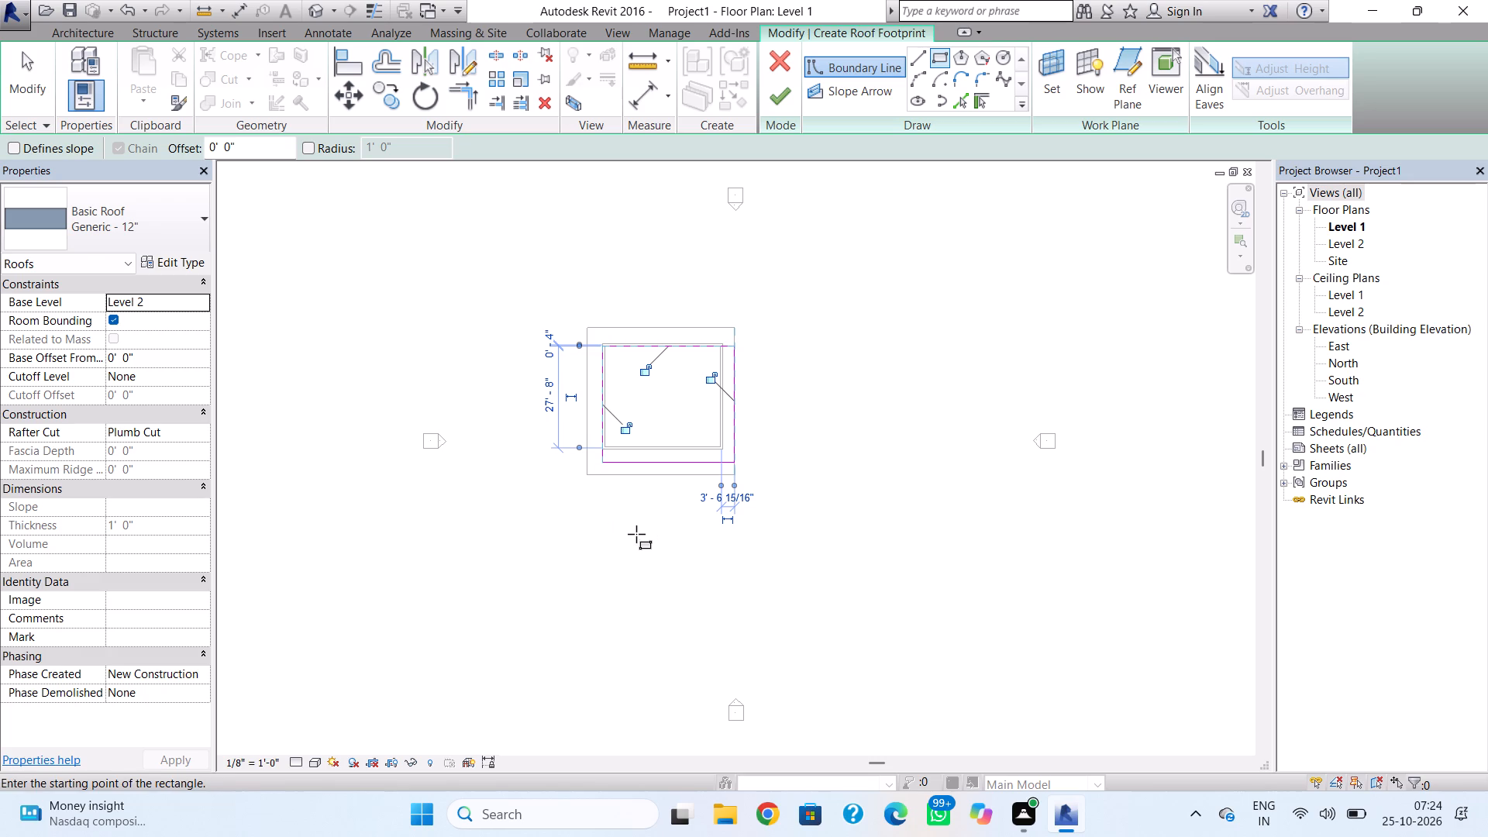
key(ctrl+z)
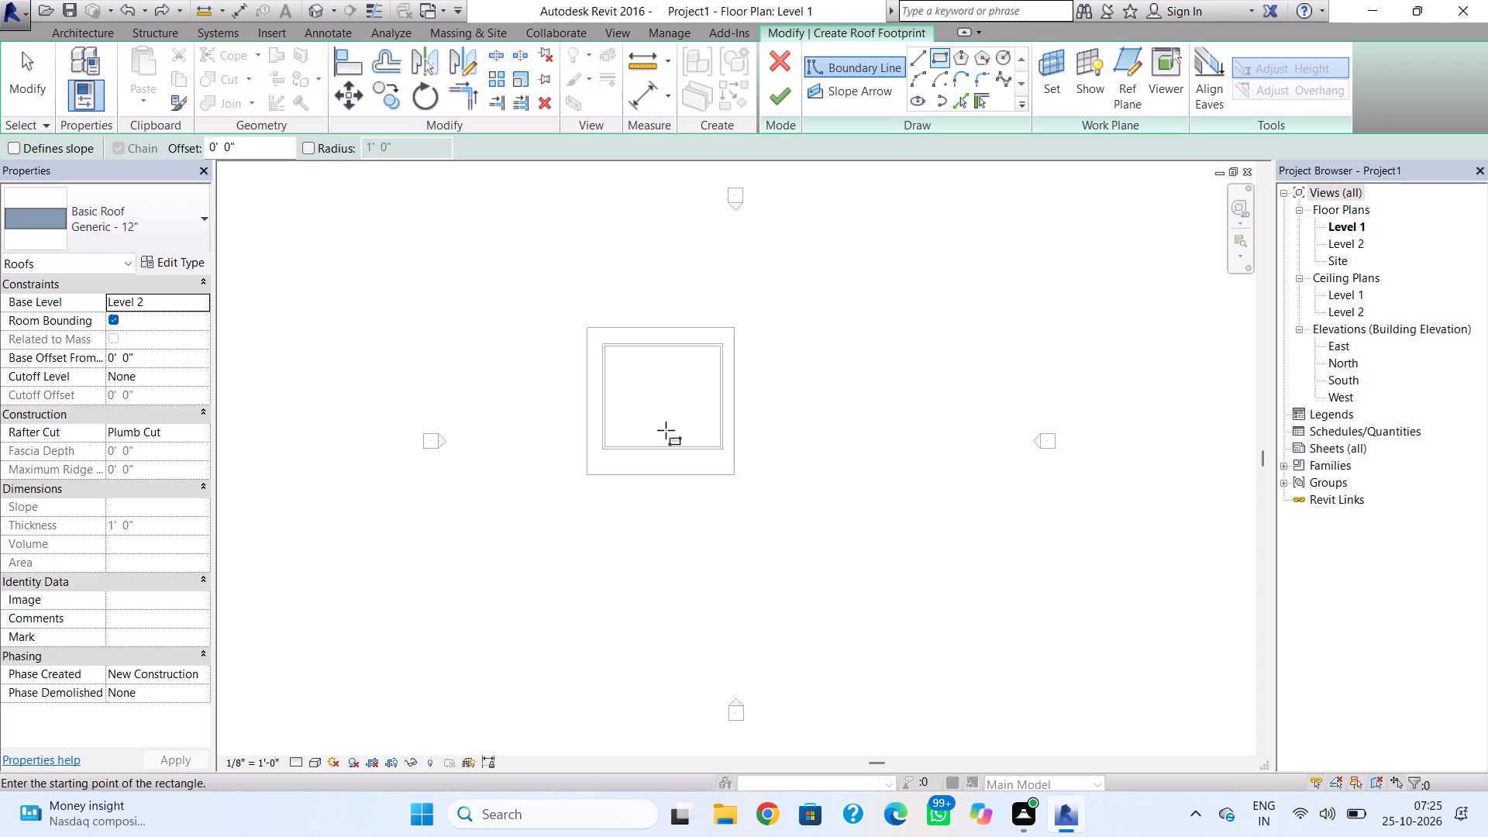
Sketch a roof boundary about 32'-8" by 31'-8" from the walls' upper-left outer corner, finish the roof and attach the walls to it.
click(604, 341)
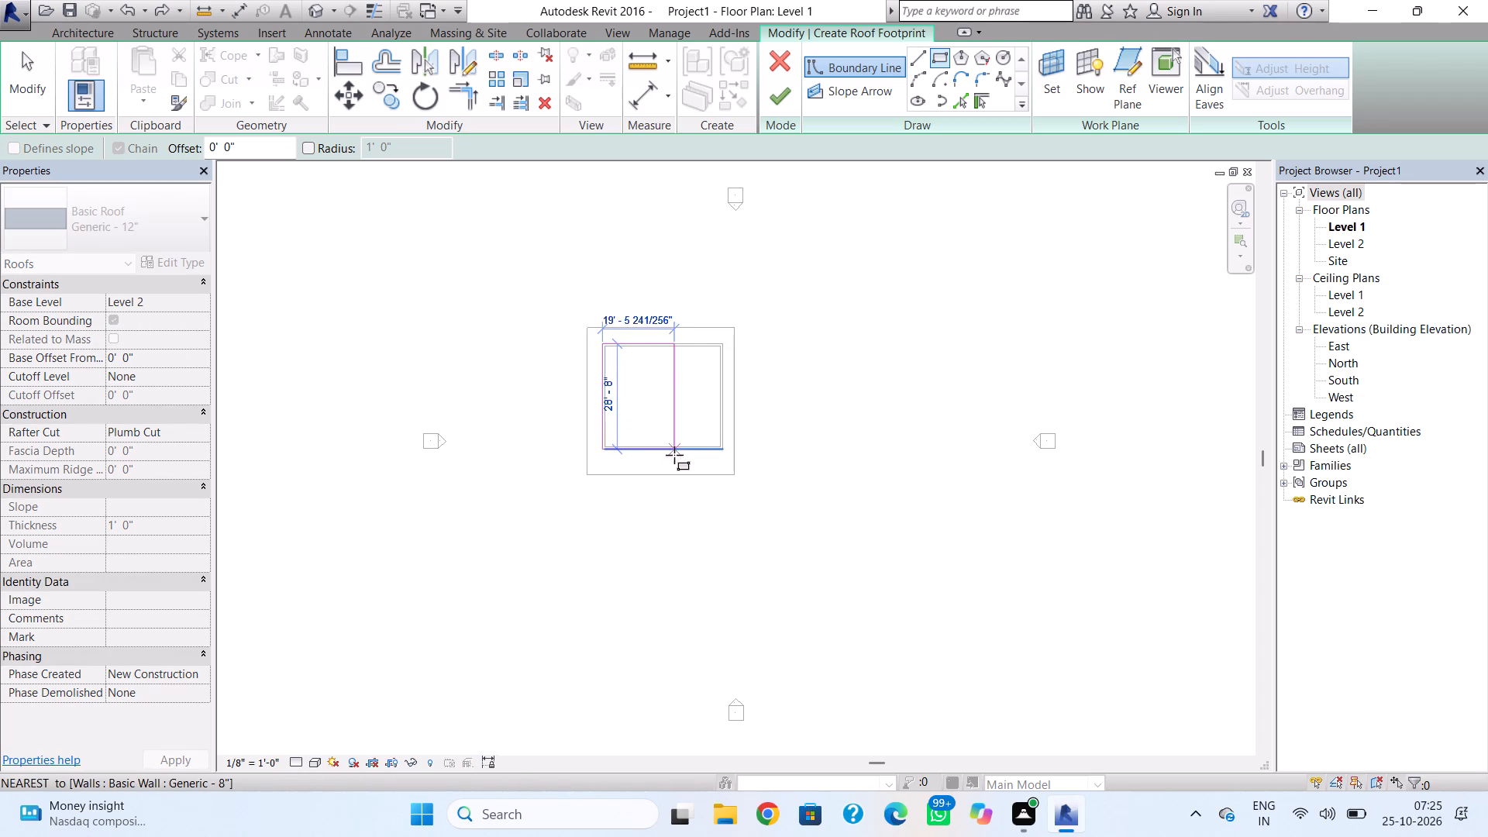
click(725, 460)
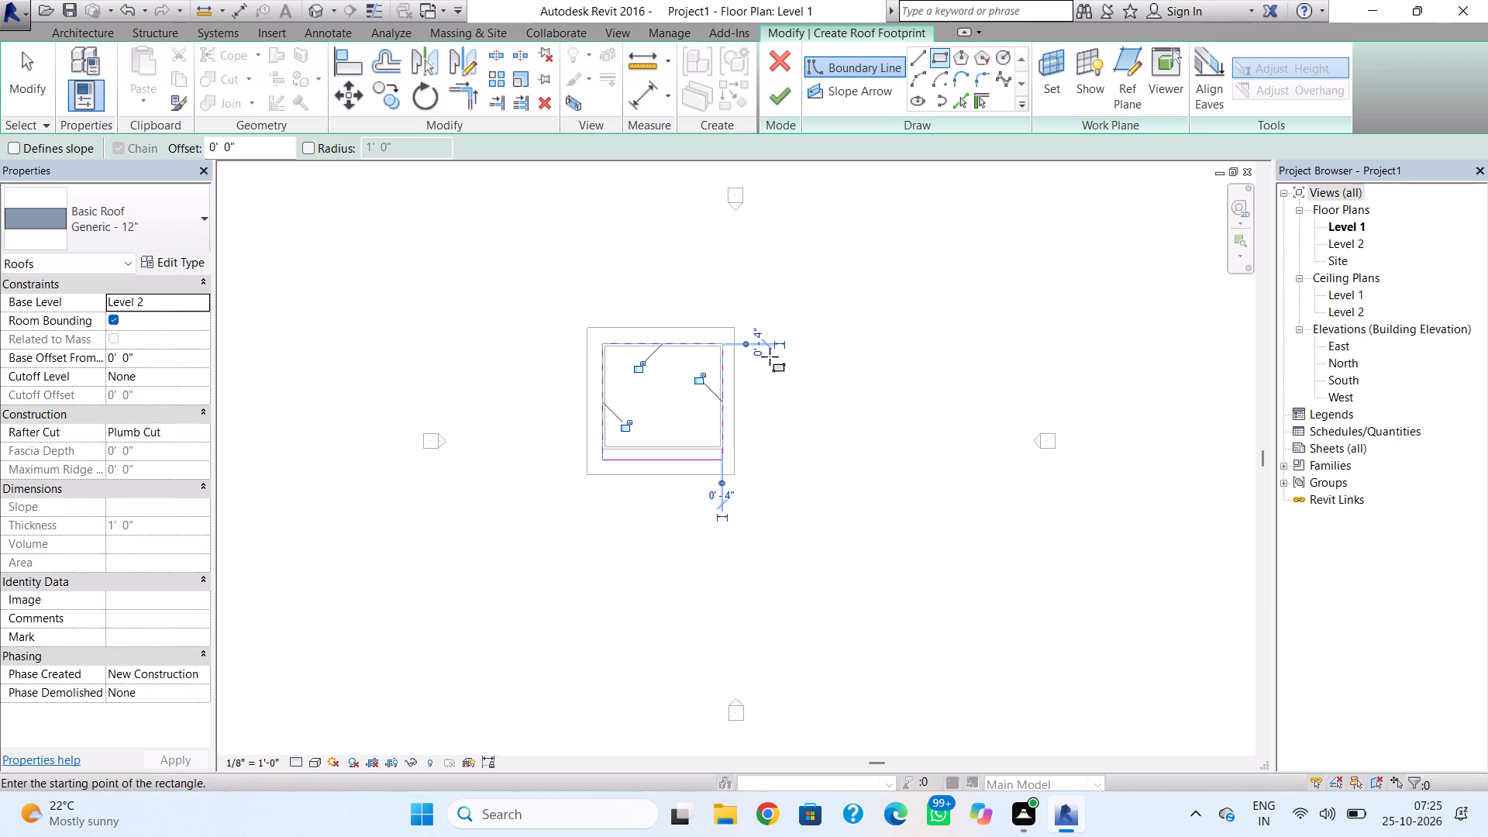
click(793, 109)
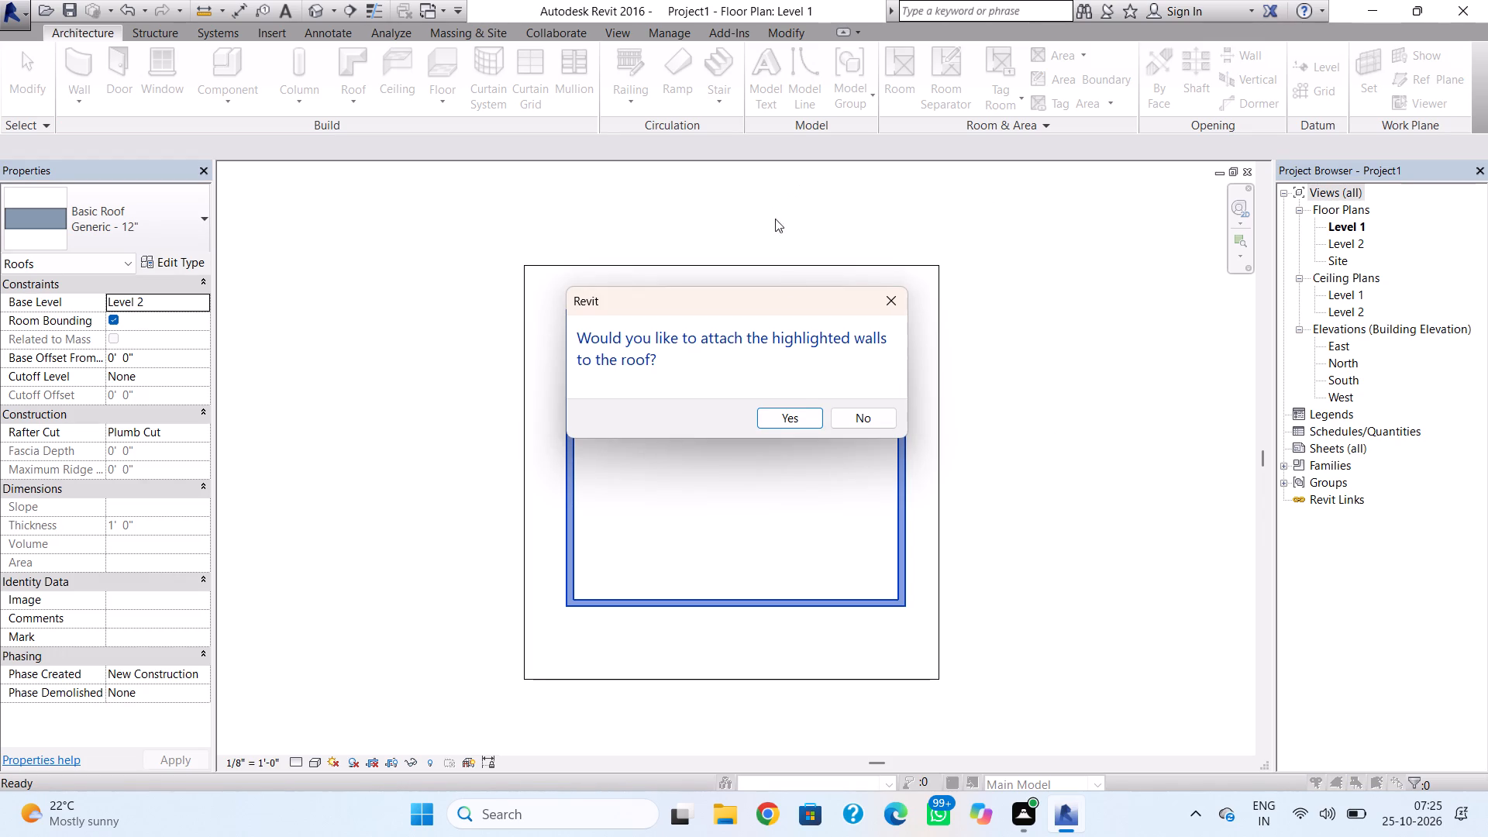
click(795, 417)
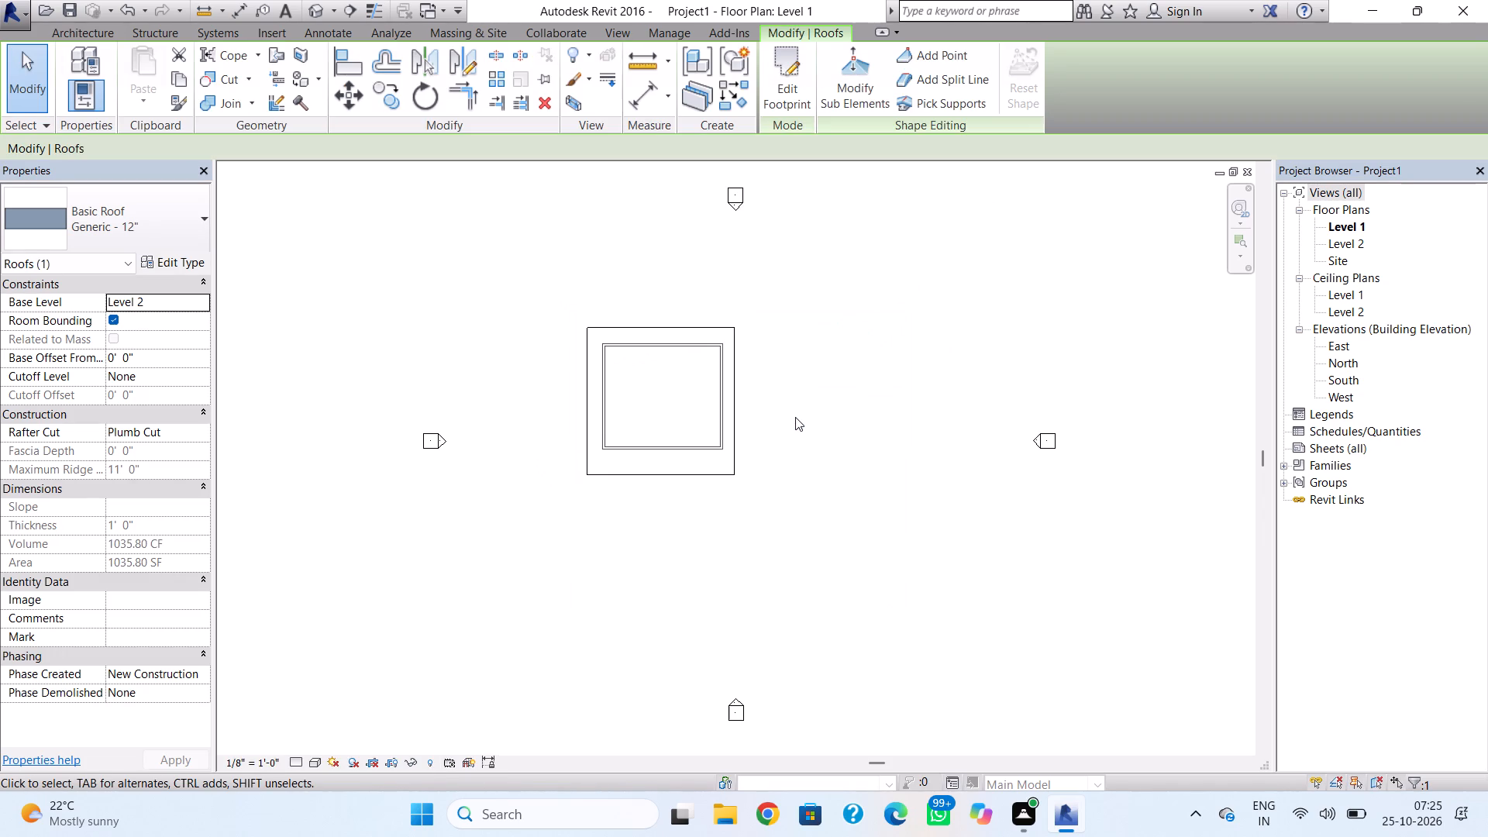
Open the default 3D view to examine the walls, floor and roof.
click(312, 9)
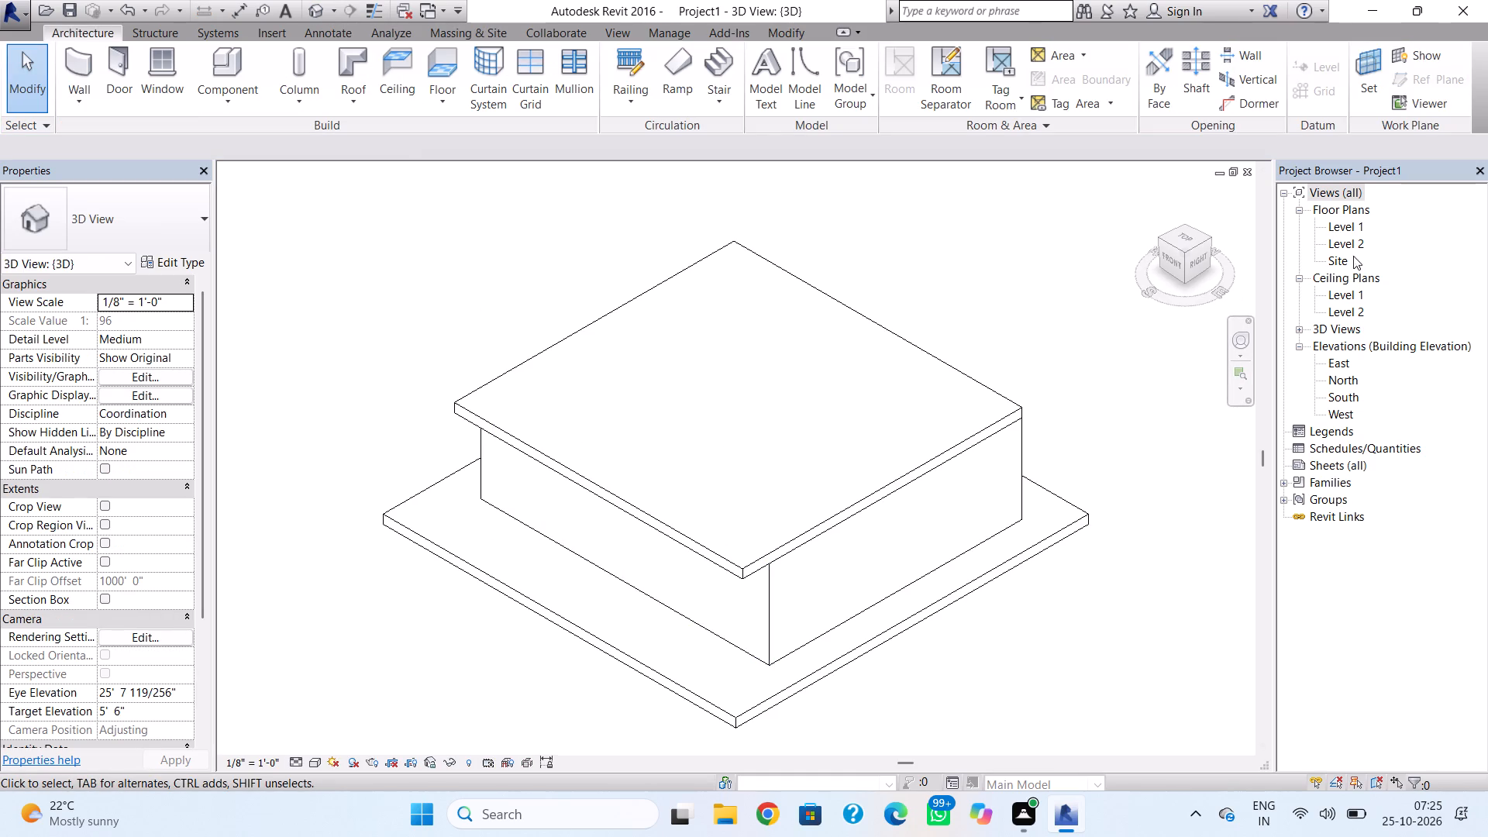
In the East elevation, set the elevation of Level 2 to 12'.
click(1338, 358)
click(1335, 360)
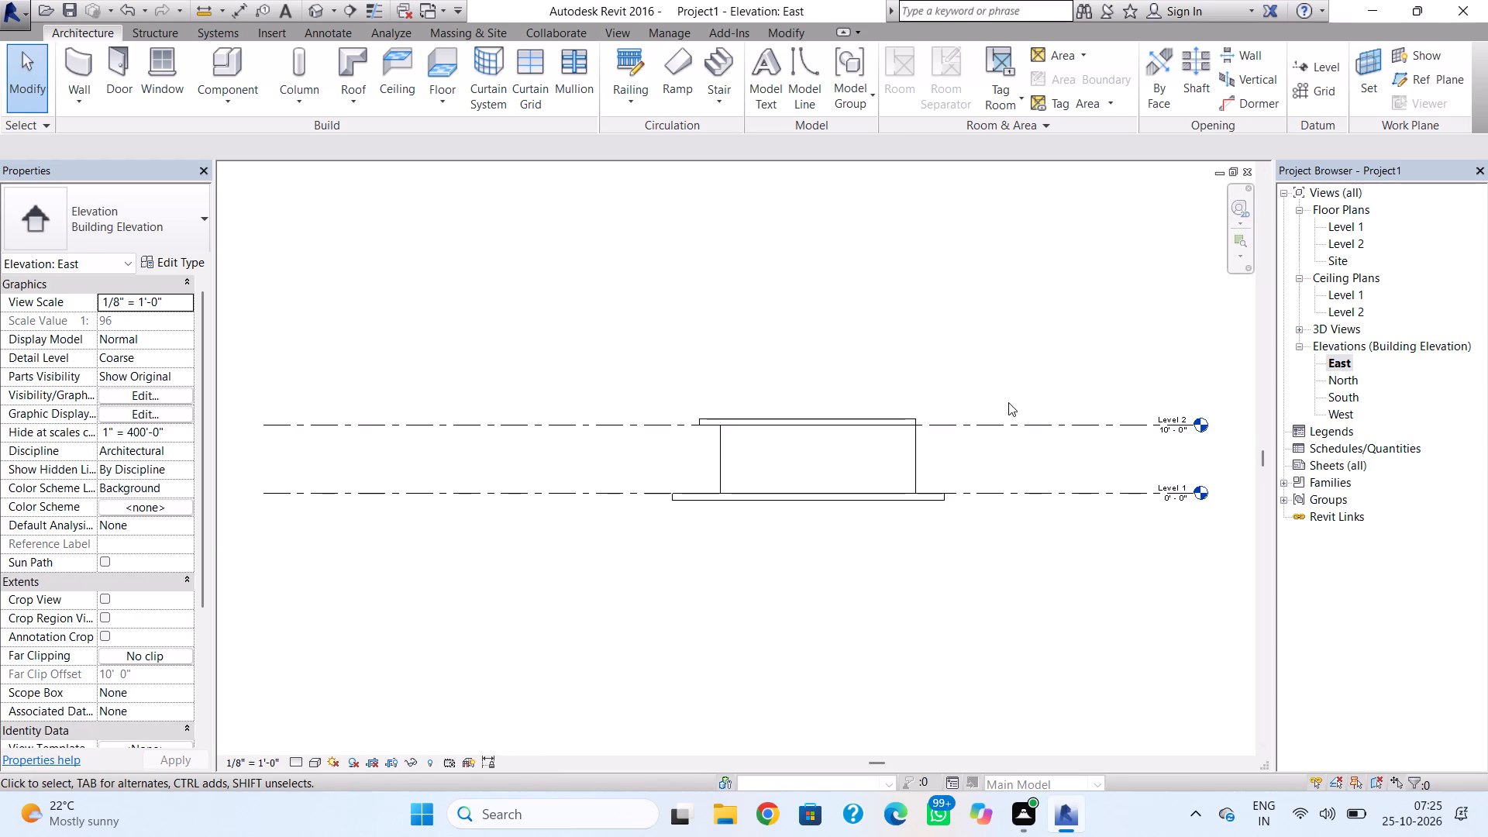
click(956, 428)
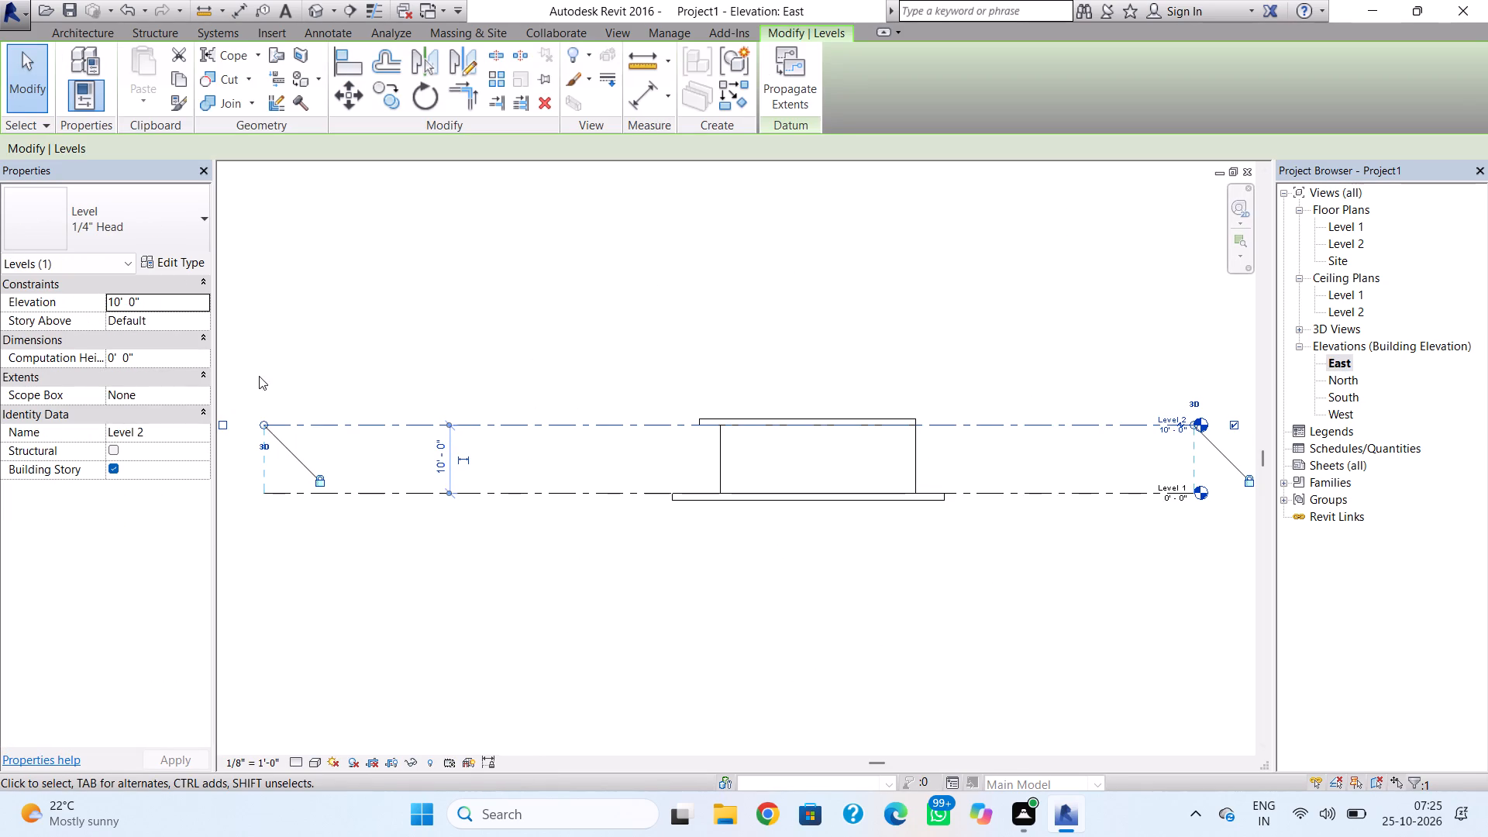
click(201, 303)
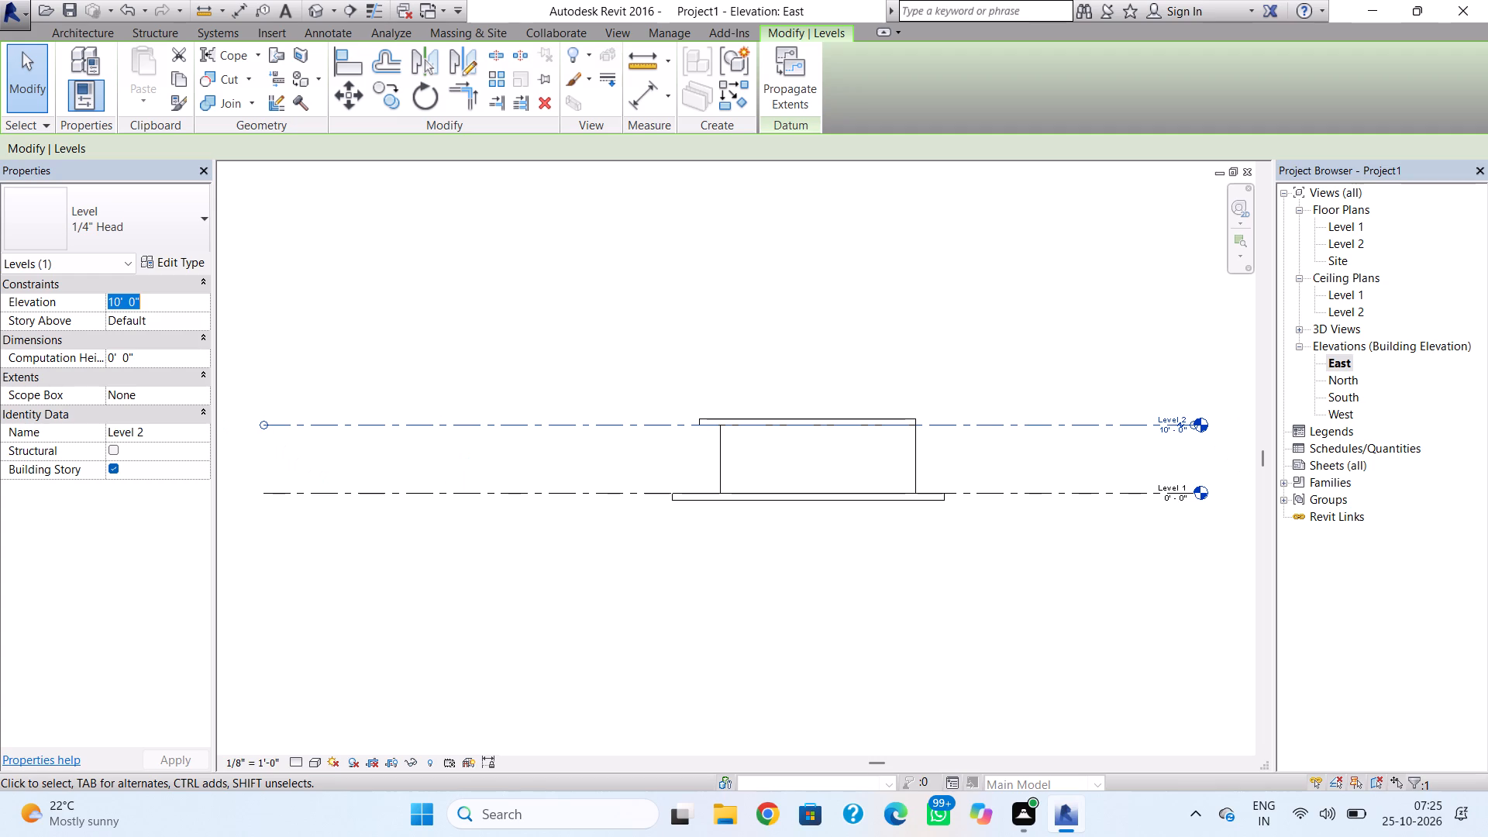
text(12)
key(apostrophe)
key(Return)
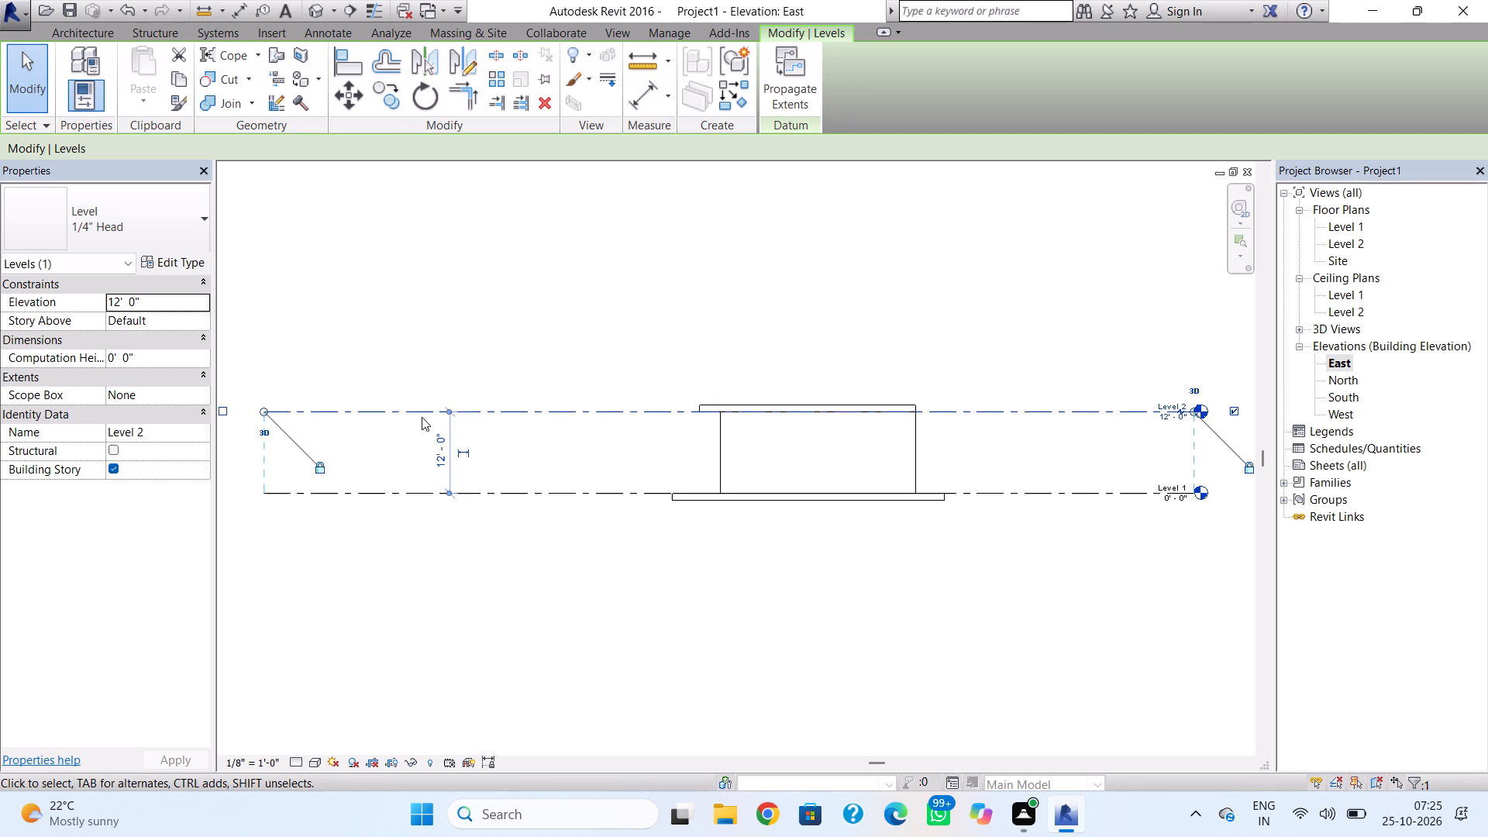
Add three levels above Level 2, each offset 12' from the level below, at elevations 24', 36' and 48'.
click(1345, 230)
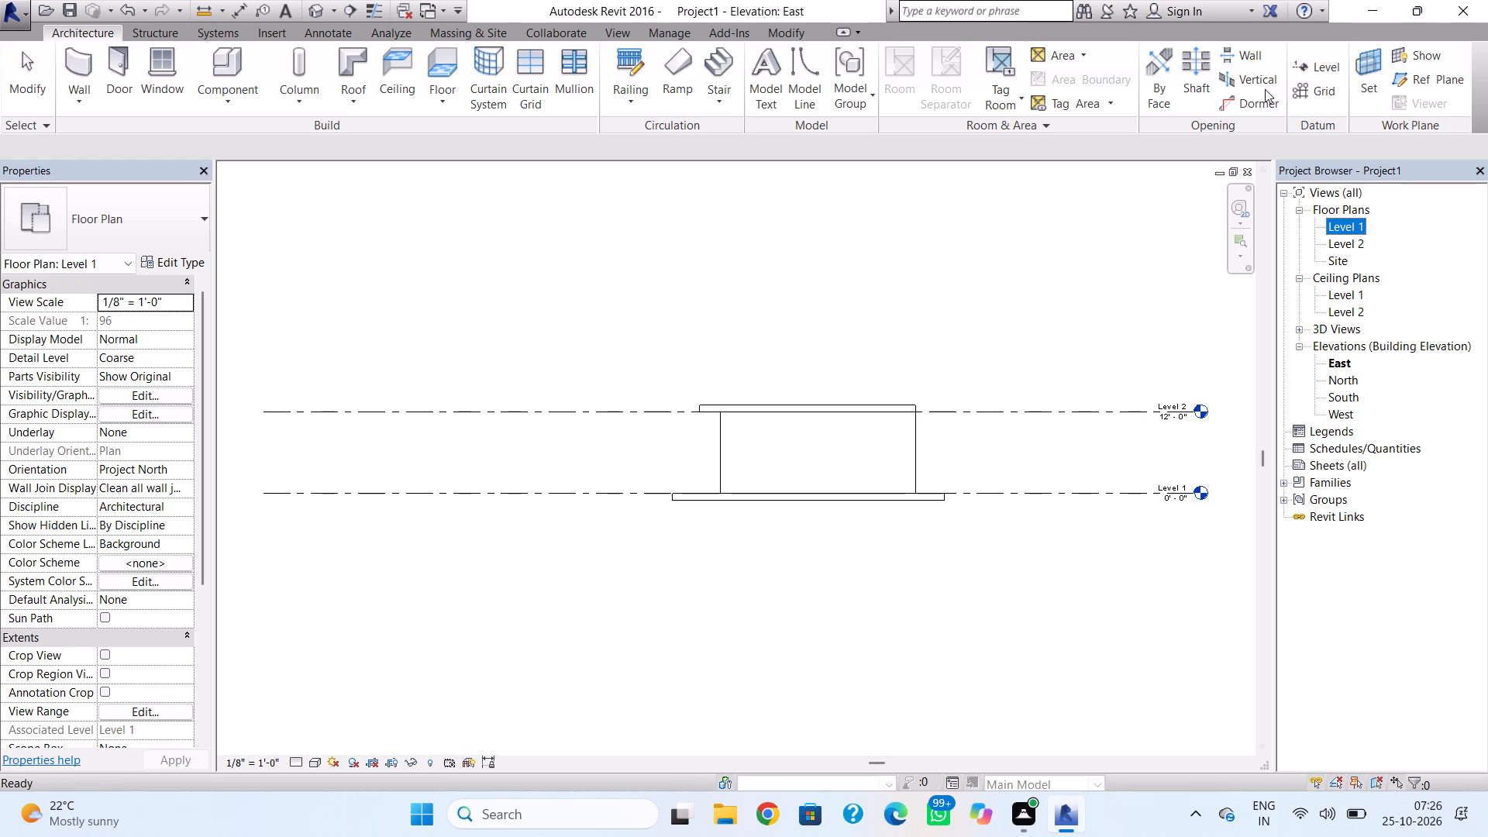
click(1314, 71)
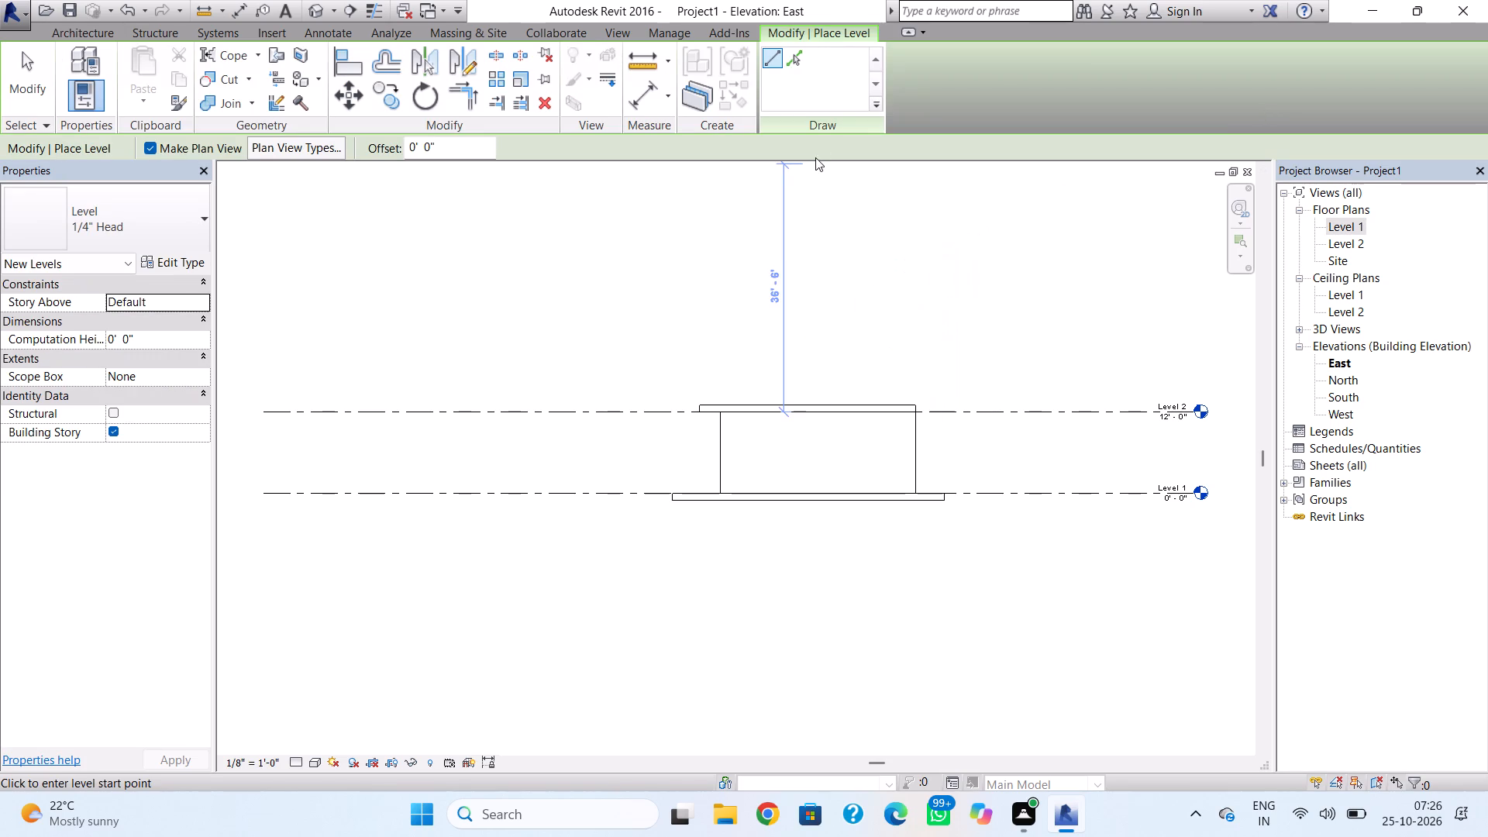
click(798, 66)
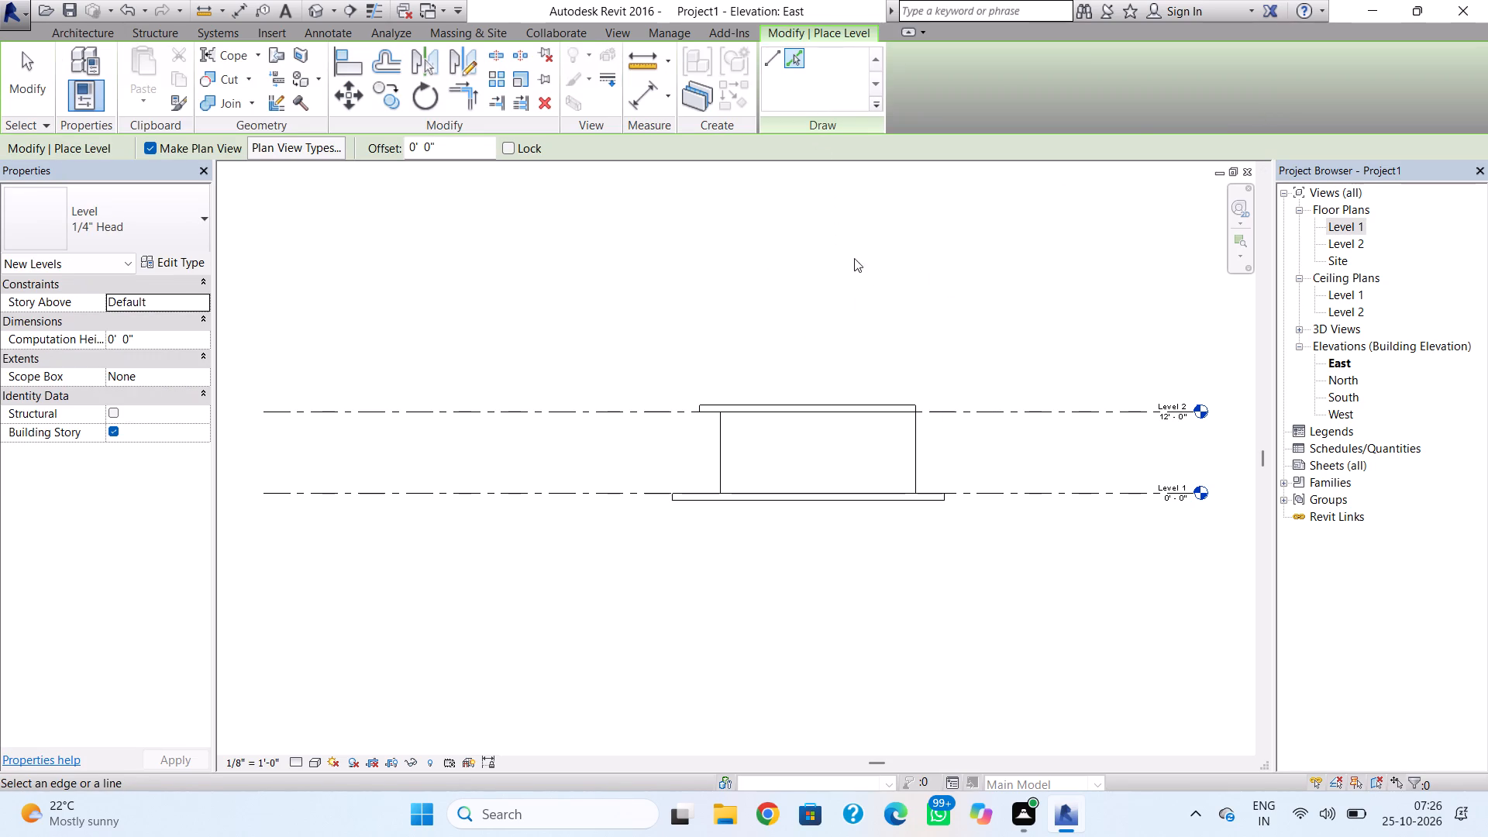
click(467, 161)
click(465, 157)
drag(465, 157, 367, 199)
key(1)
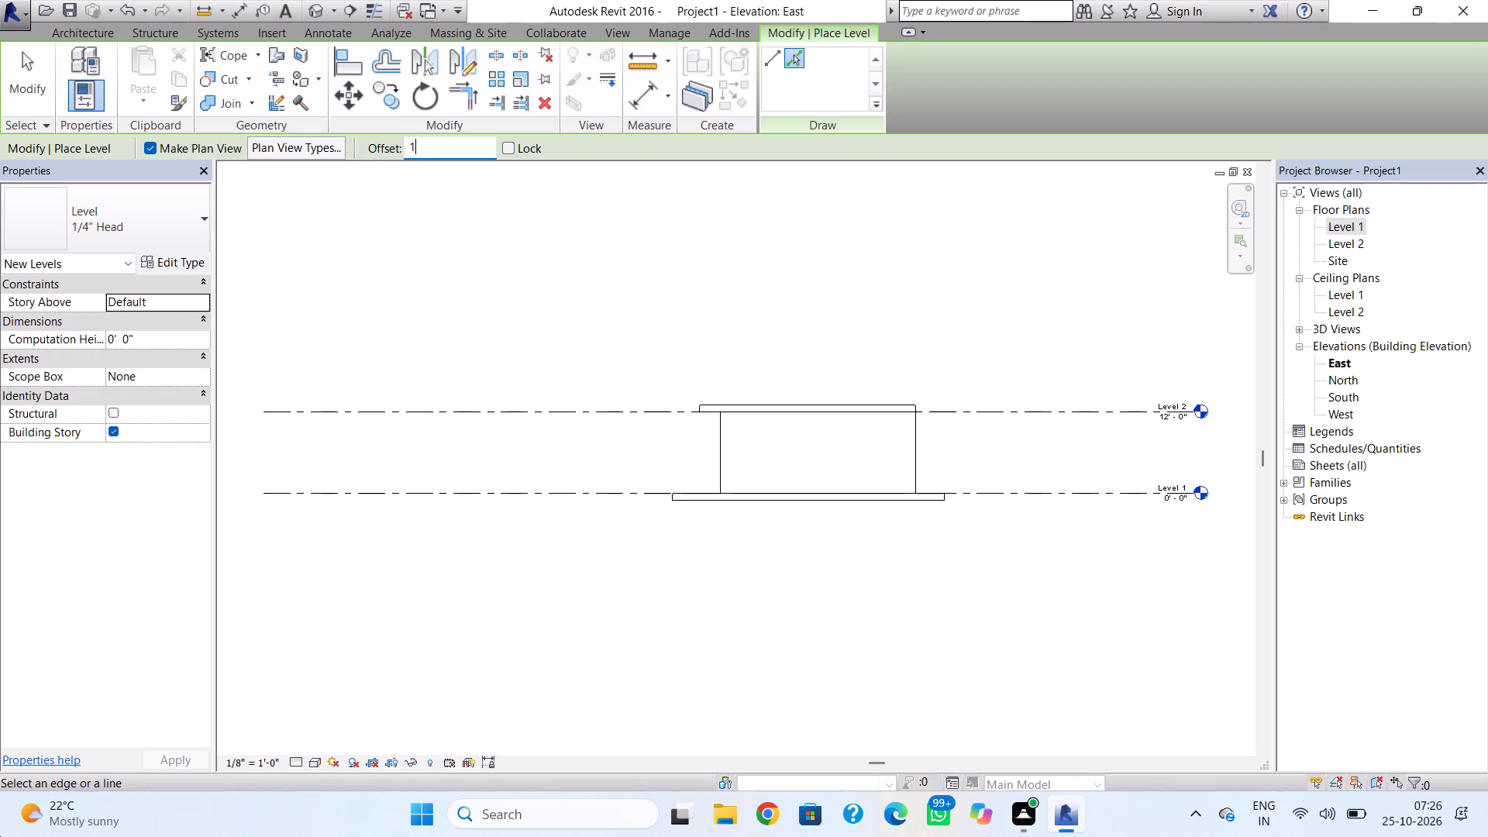
key(2)
key(apostrophe)
click(1083, 410)
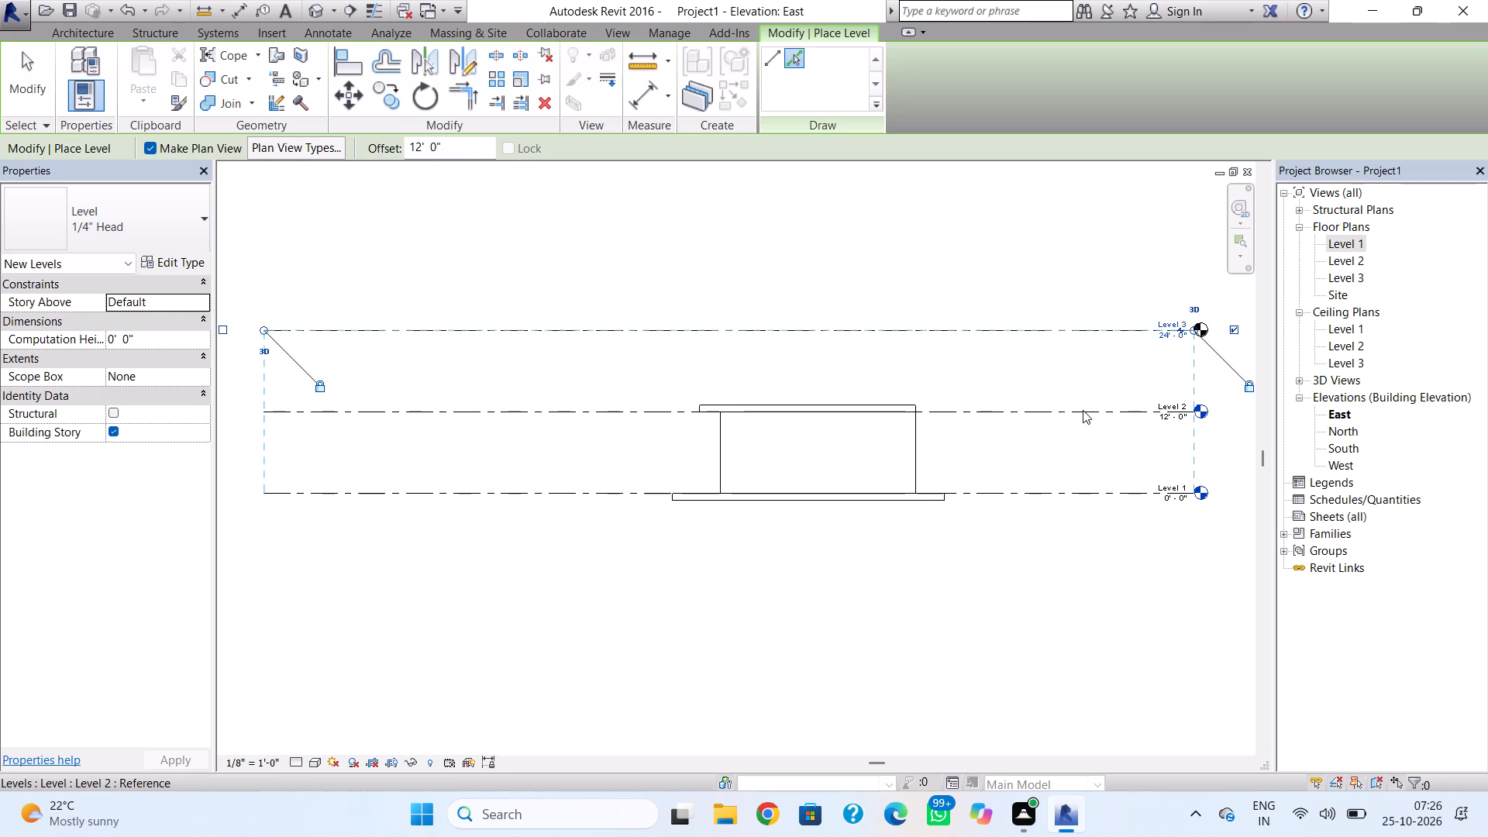
click(1080, 329)
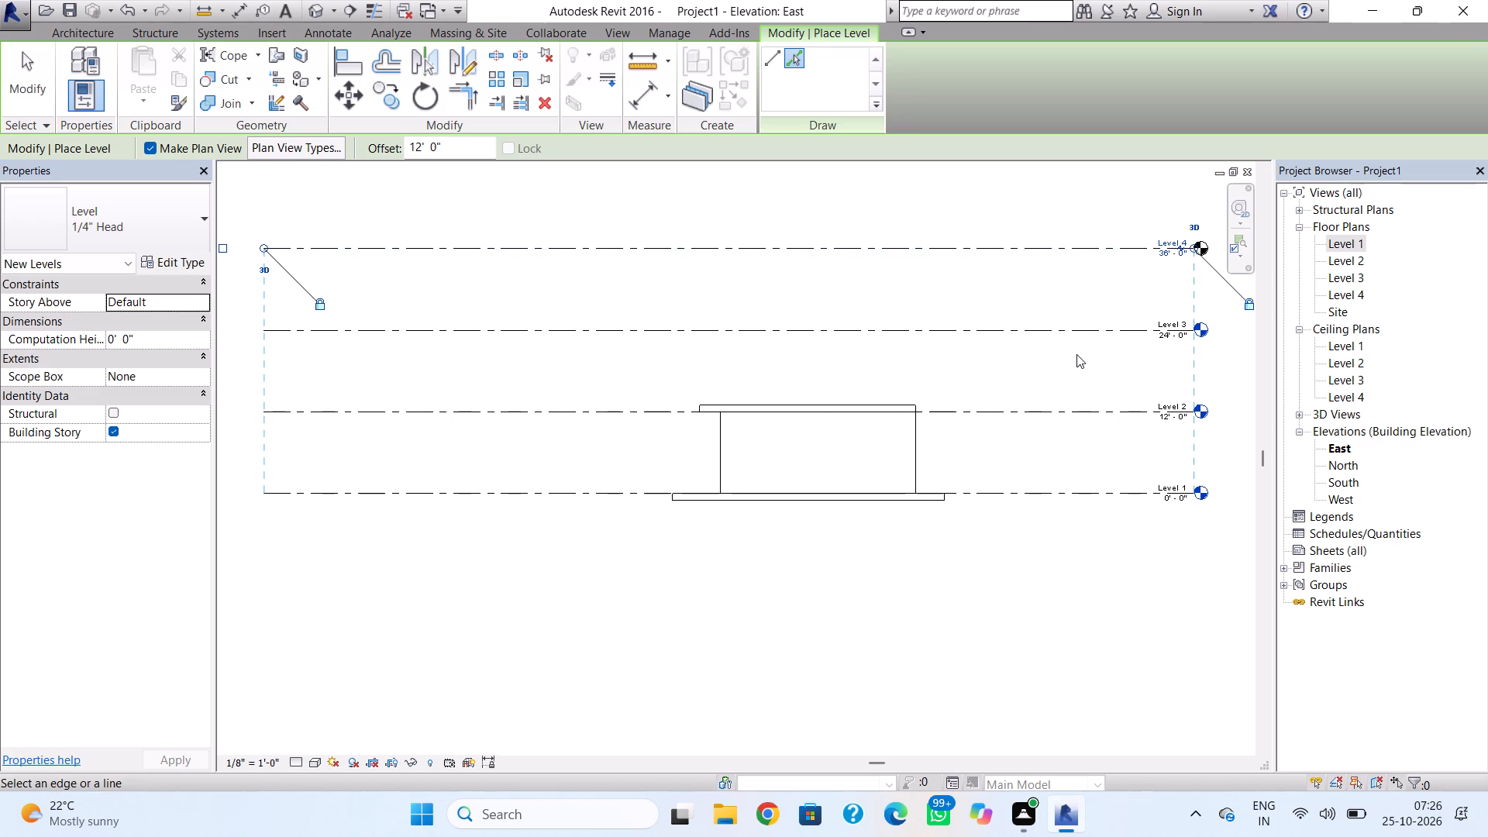
click(1073, 246)
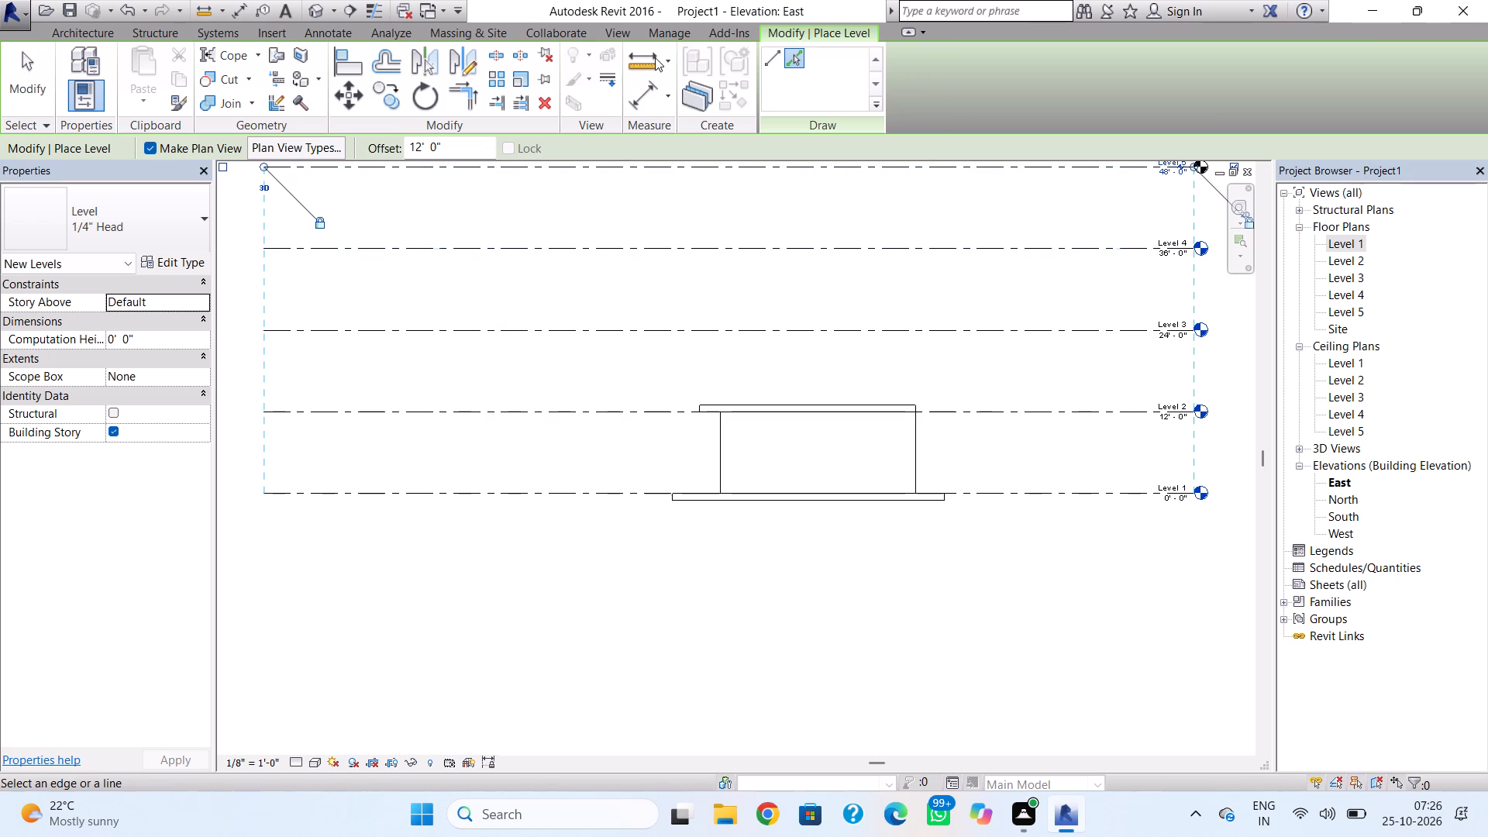
Open the default 3D view to examine the building.
click(329, 7)
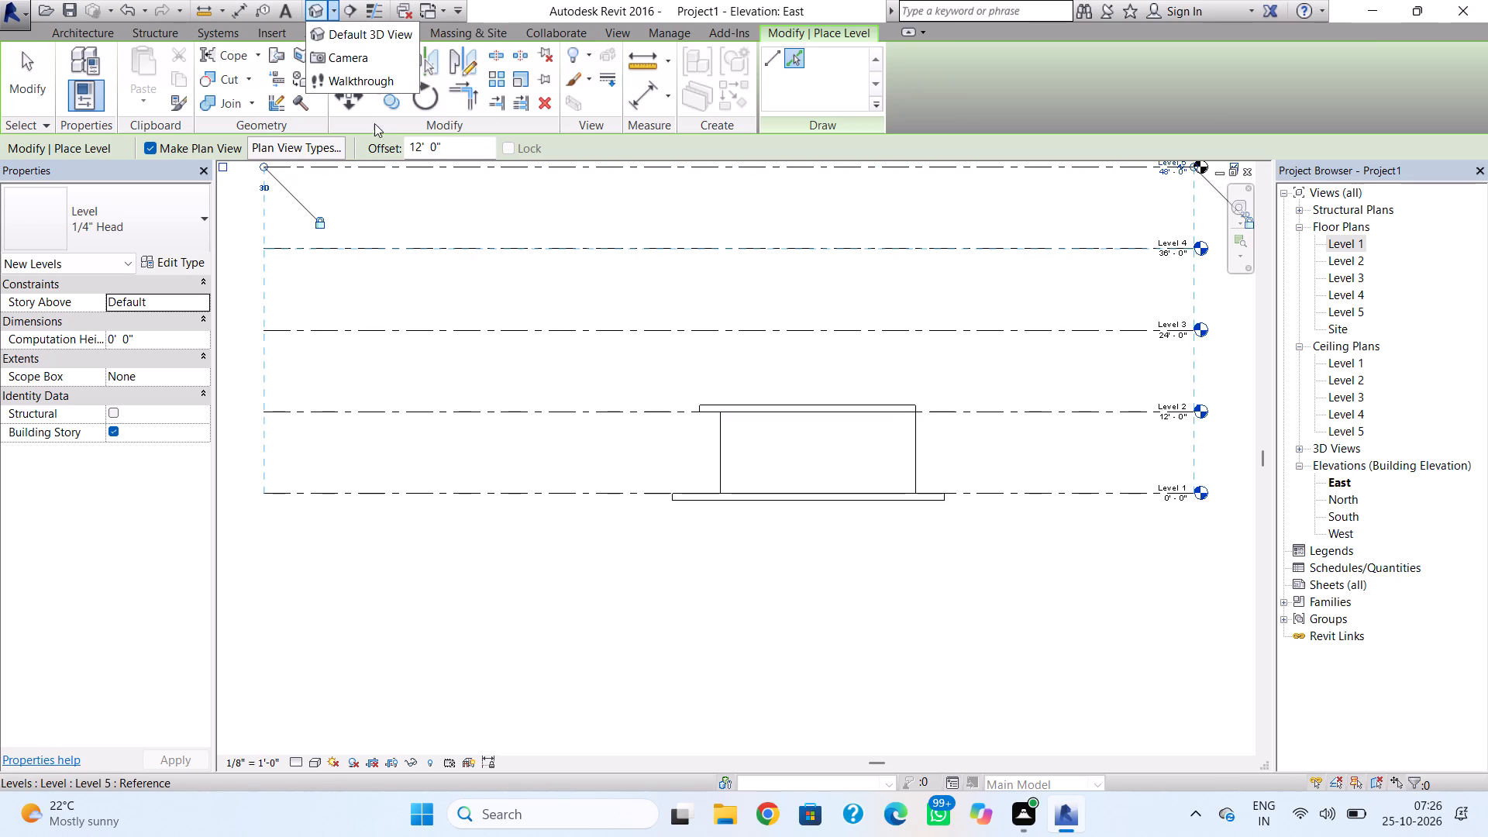
double_click(310, 11)
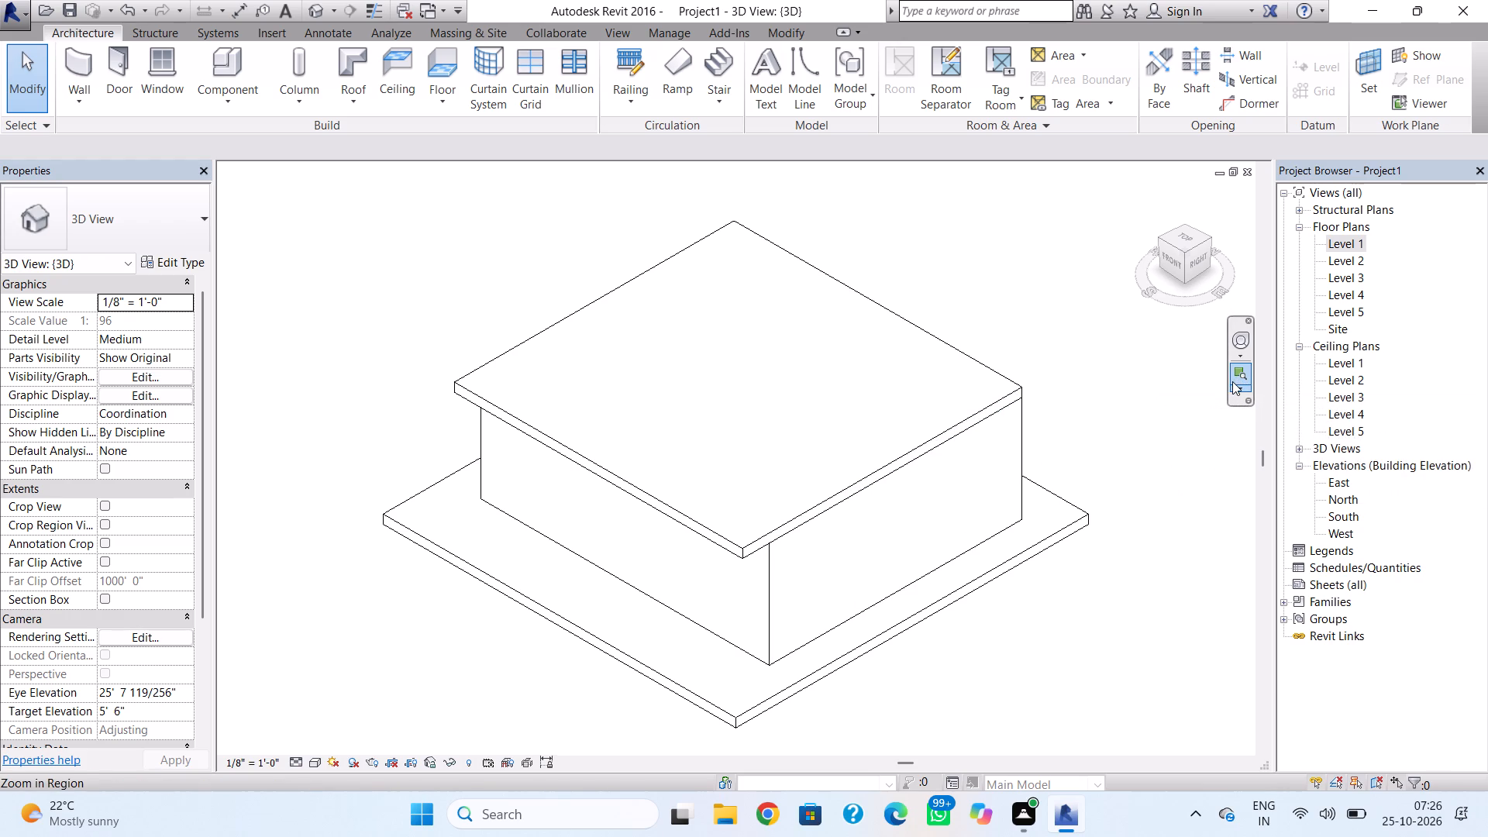
On the Level 2 plan, draw four chained 12' high Generic - 8" walls enclosing a room about 15' by 22' along the building's upper wall.
double_click(1346, 262)
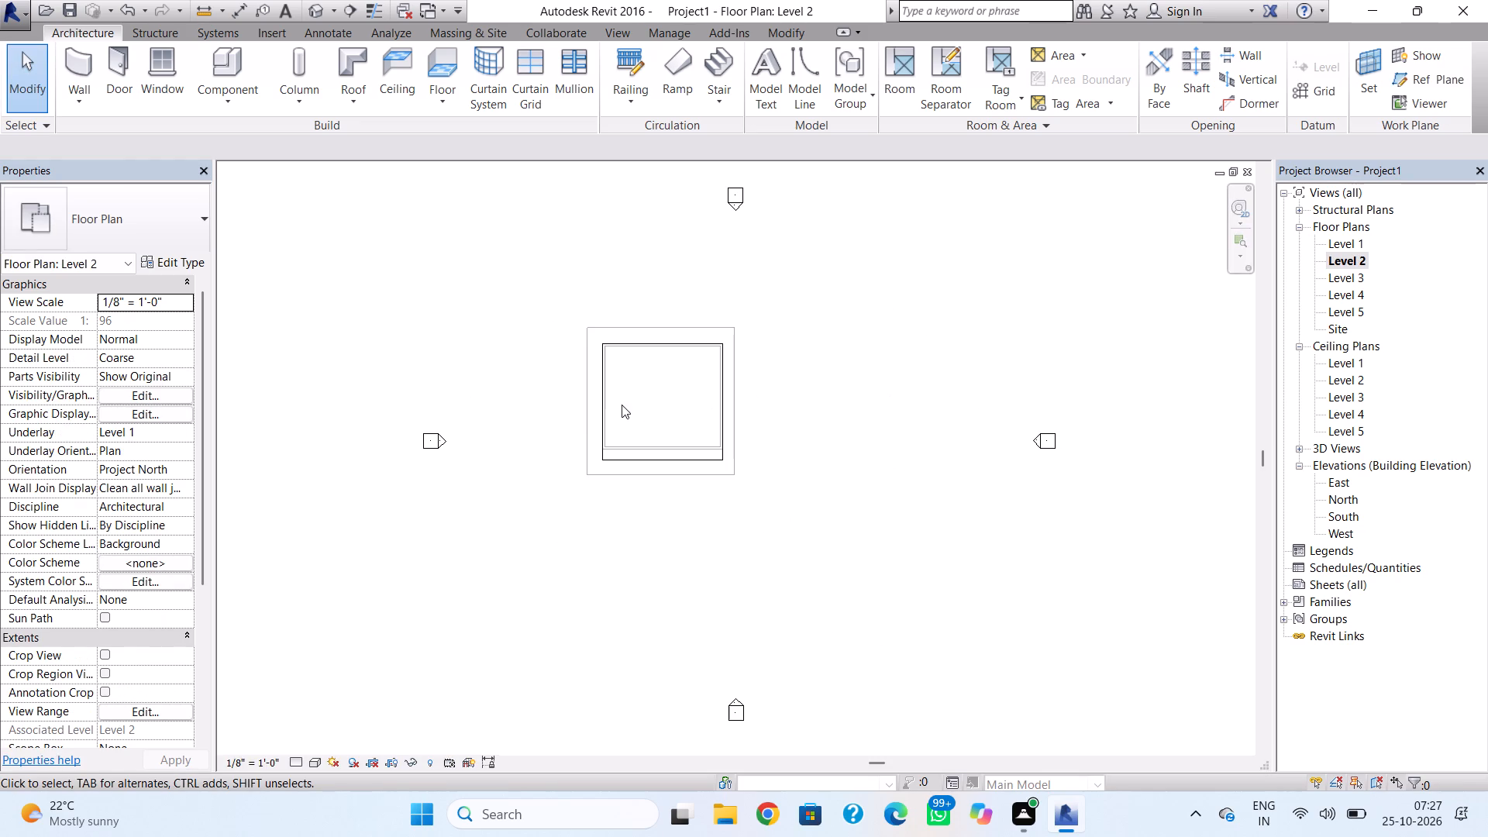
scroll(614, 403, up, 4)
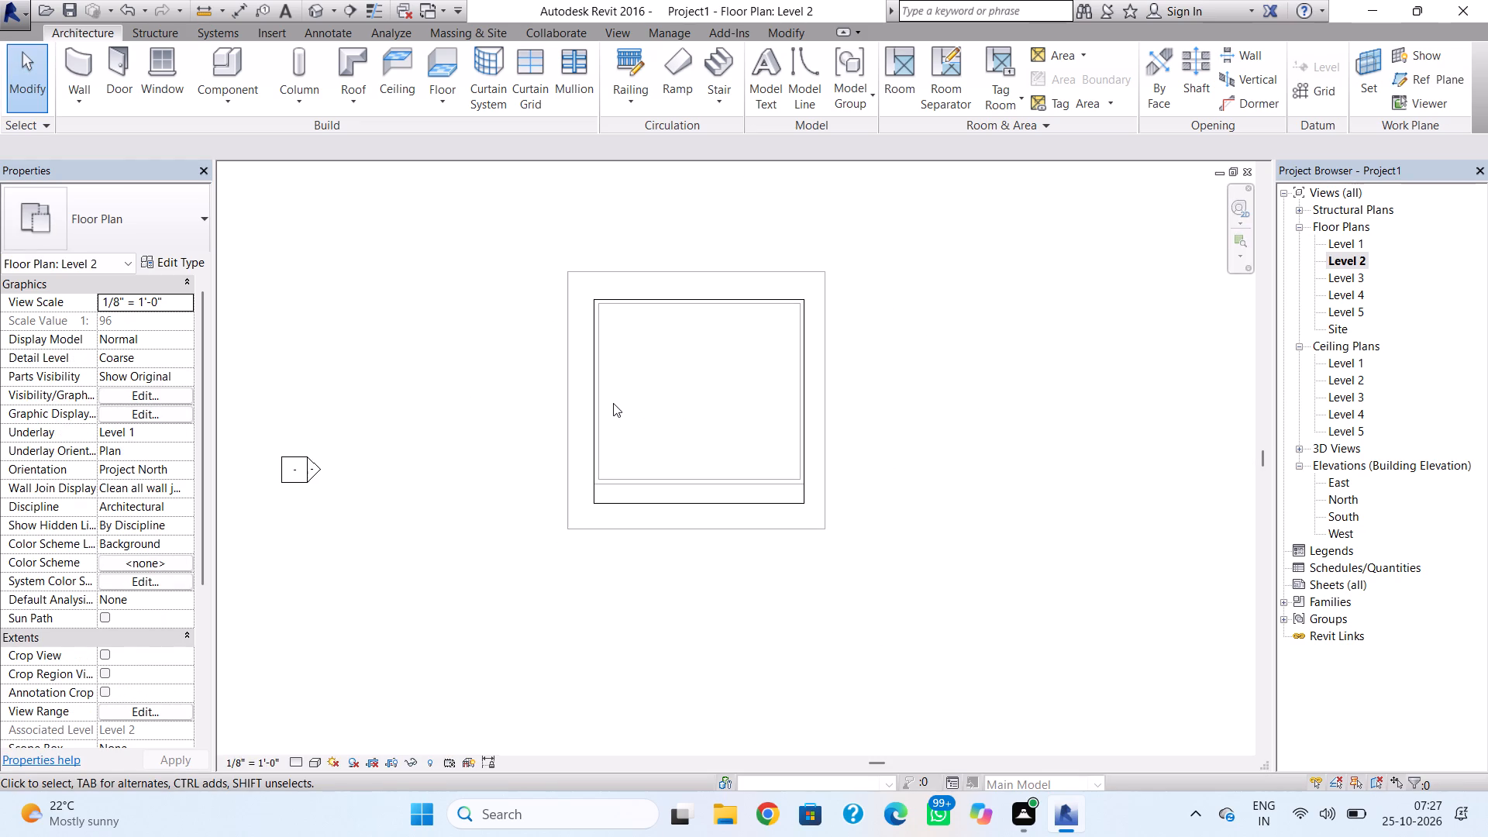
scroll(613, 403, up, 1)
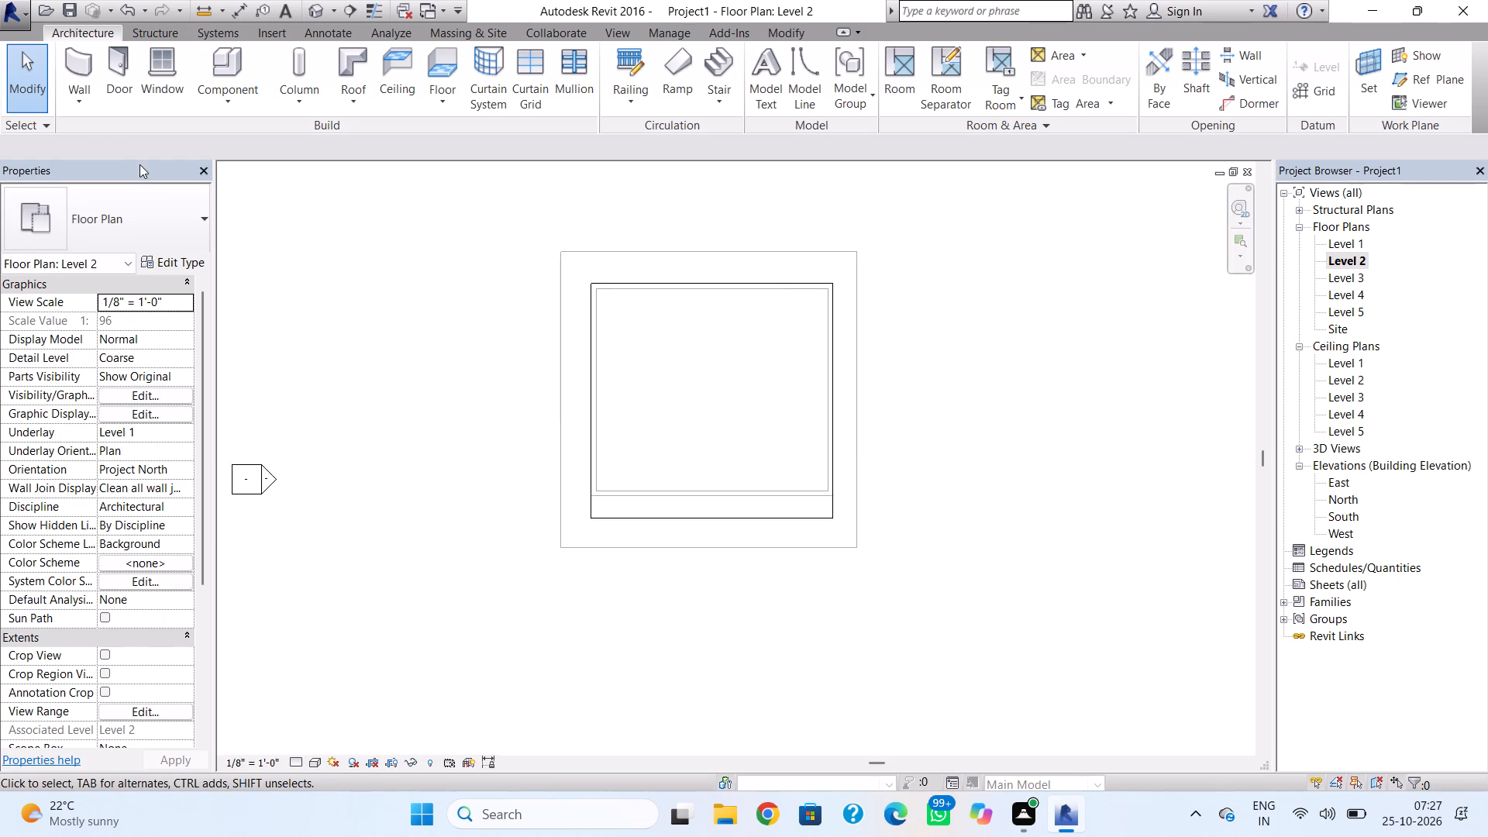
click(86, 71)
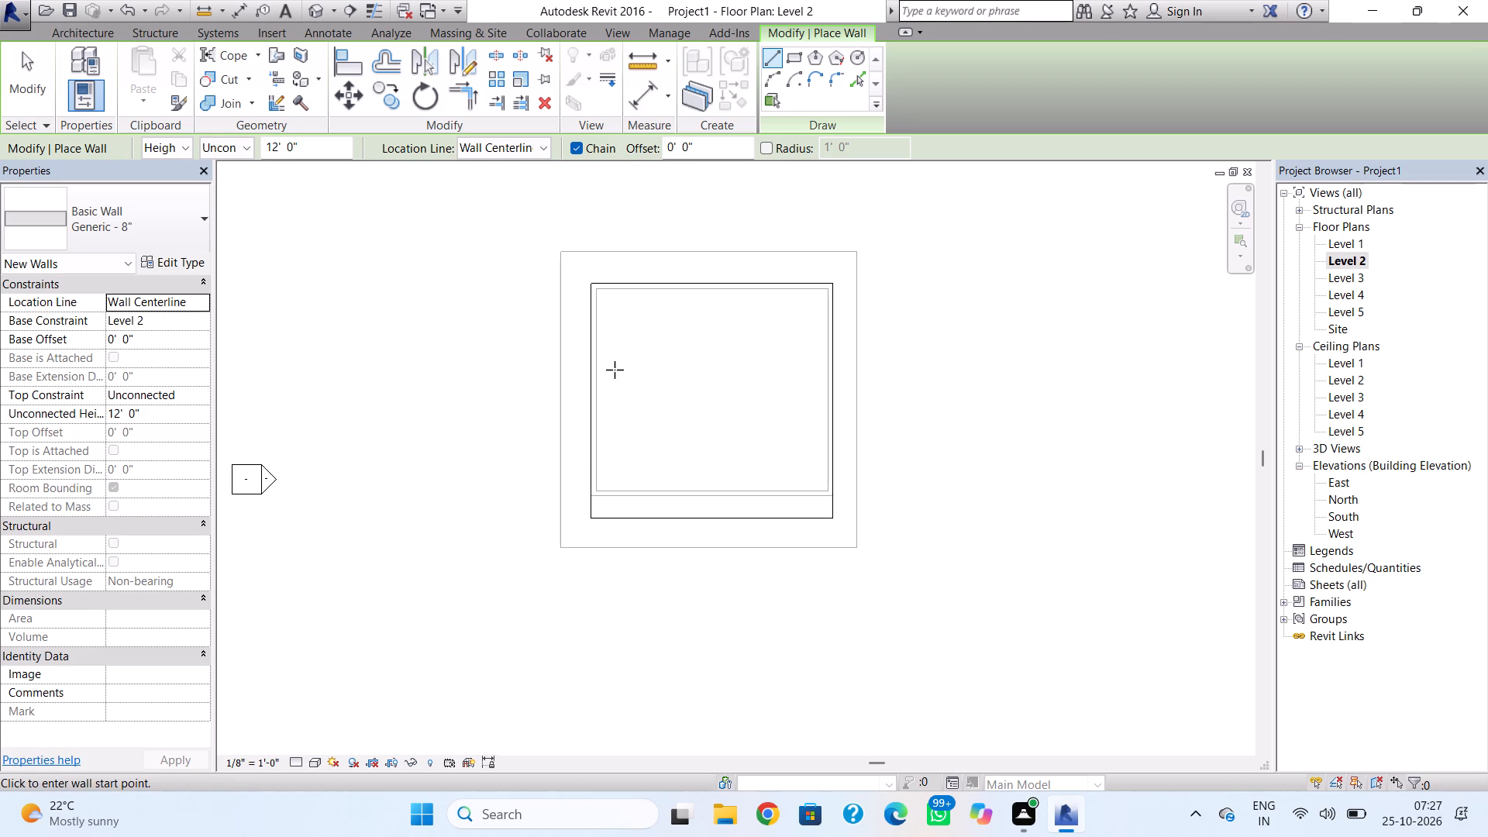
click(624, 291)
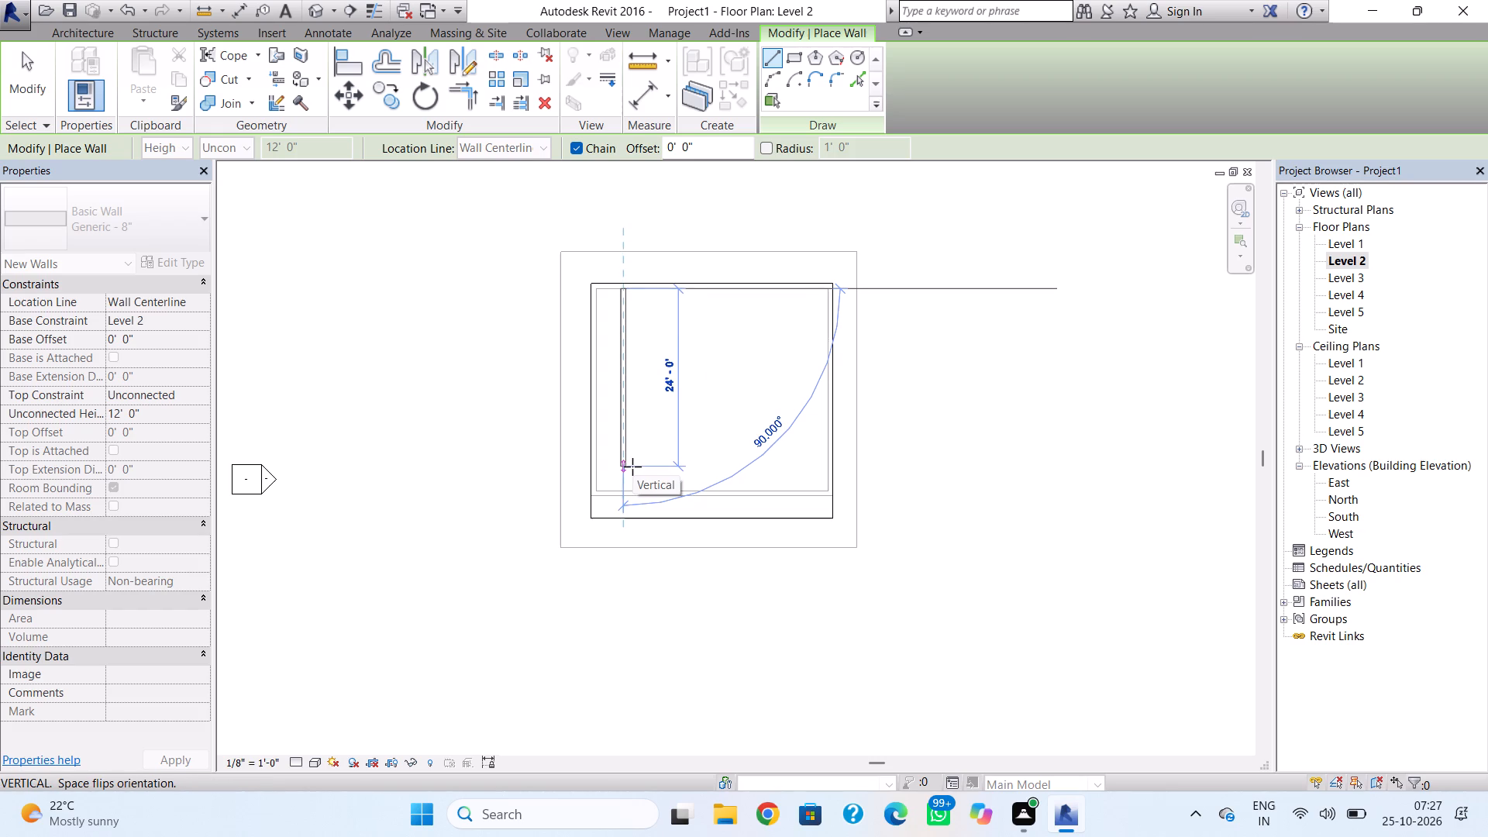
click(633, 452)
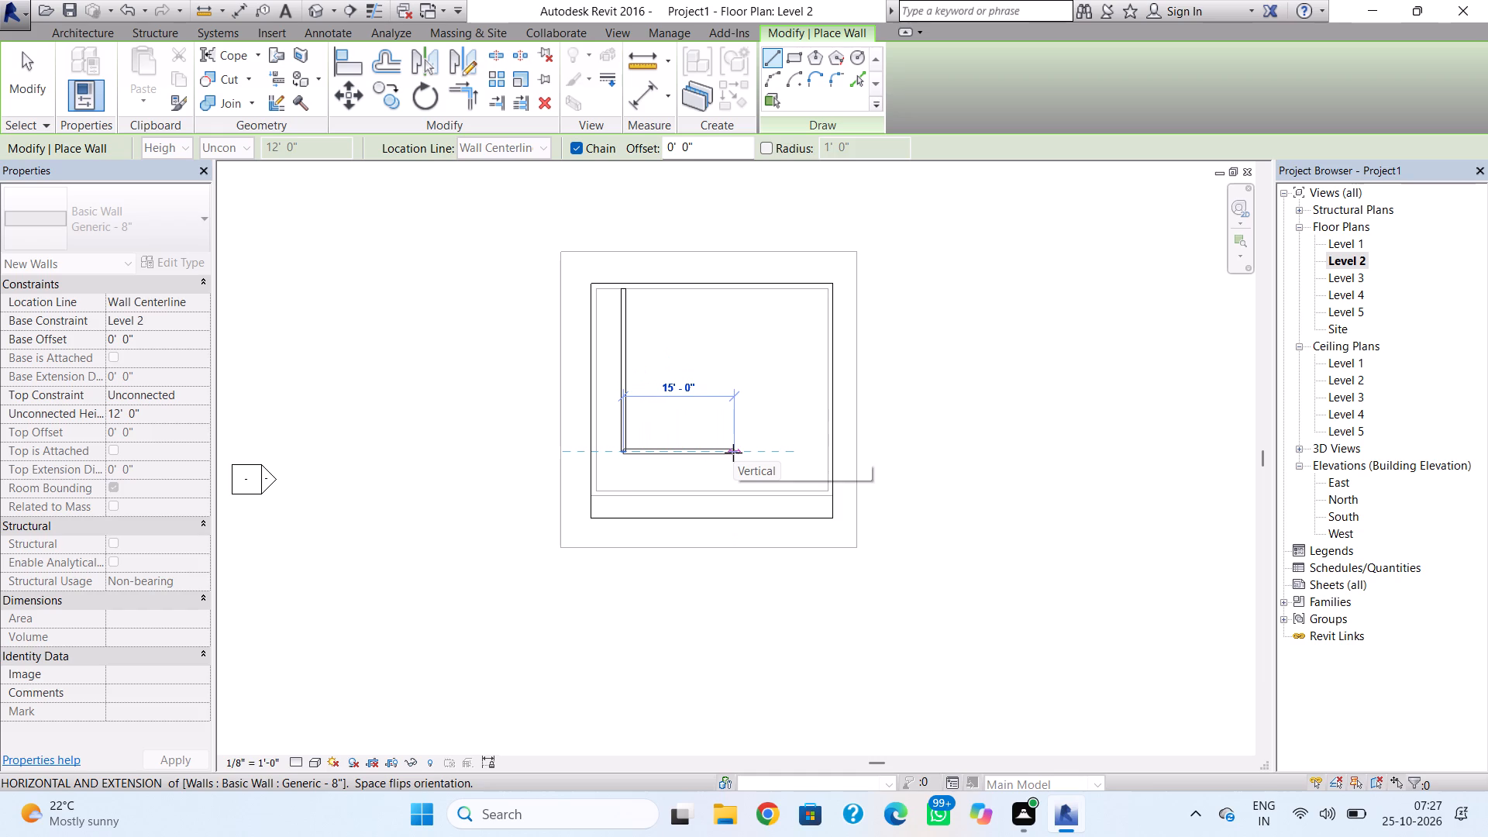
click(733, 453)
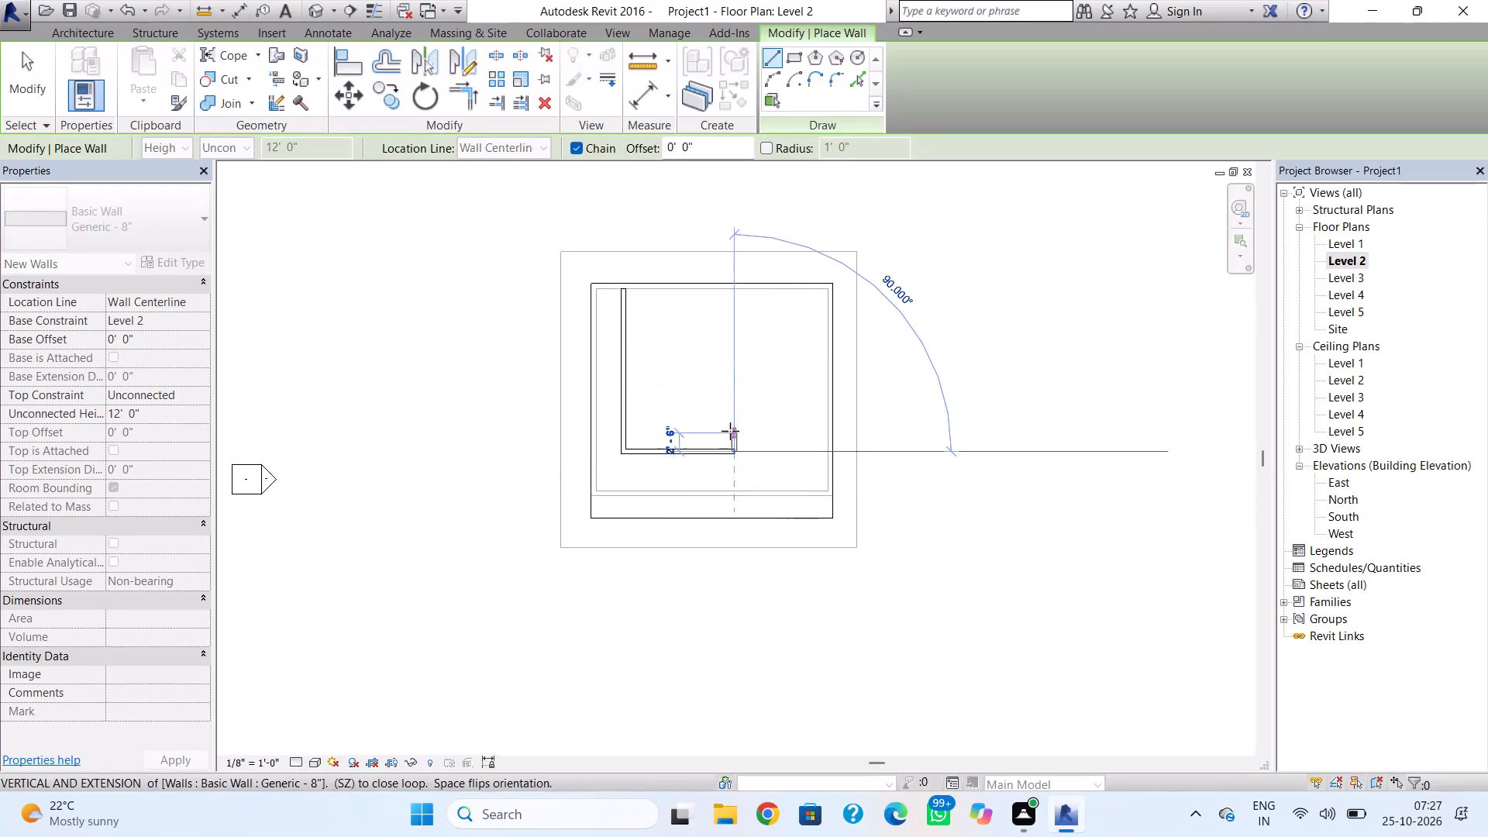
click(736, 293)
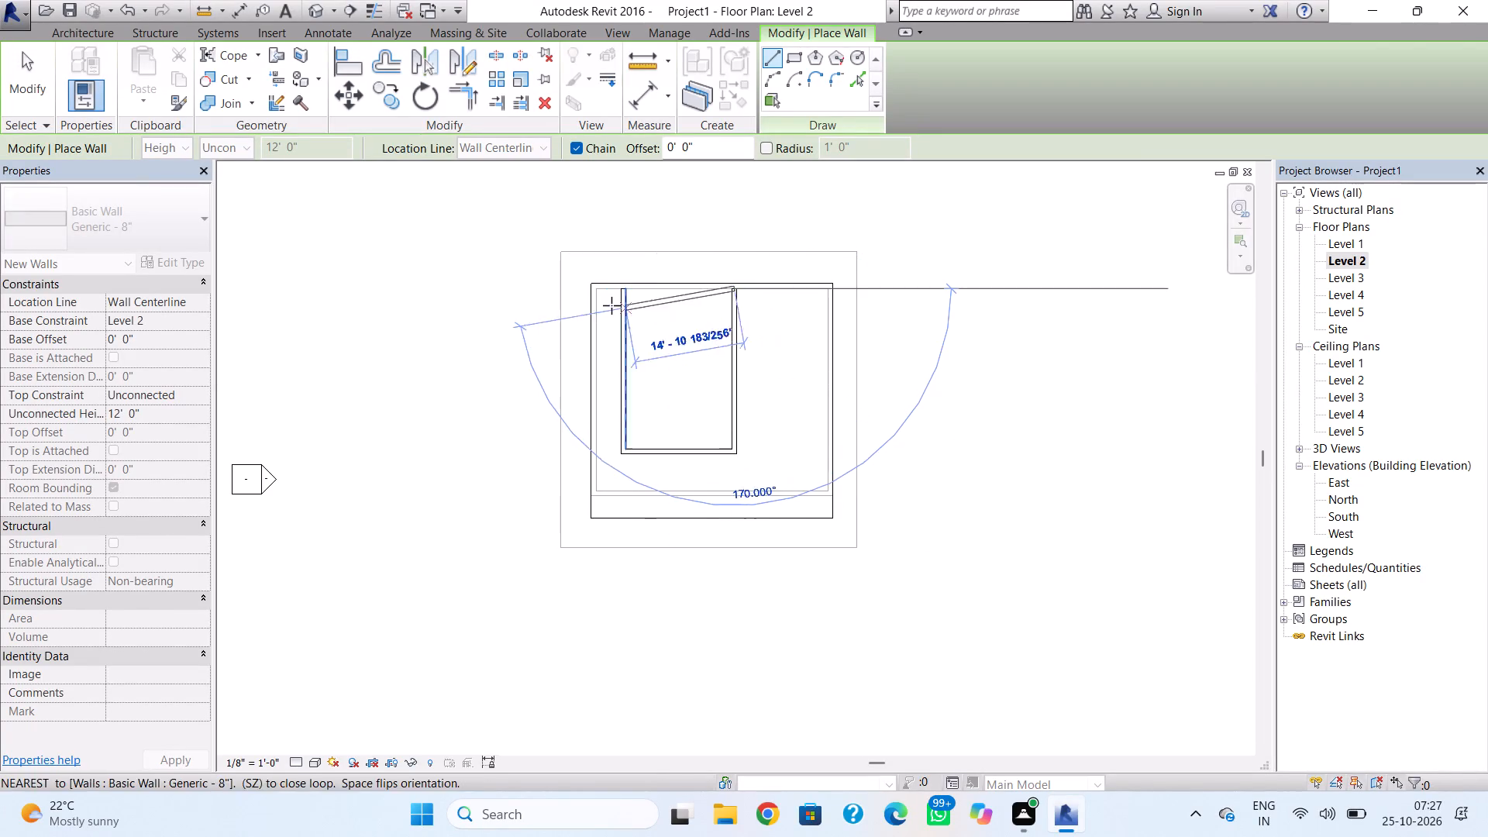
click(619, 293)
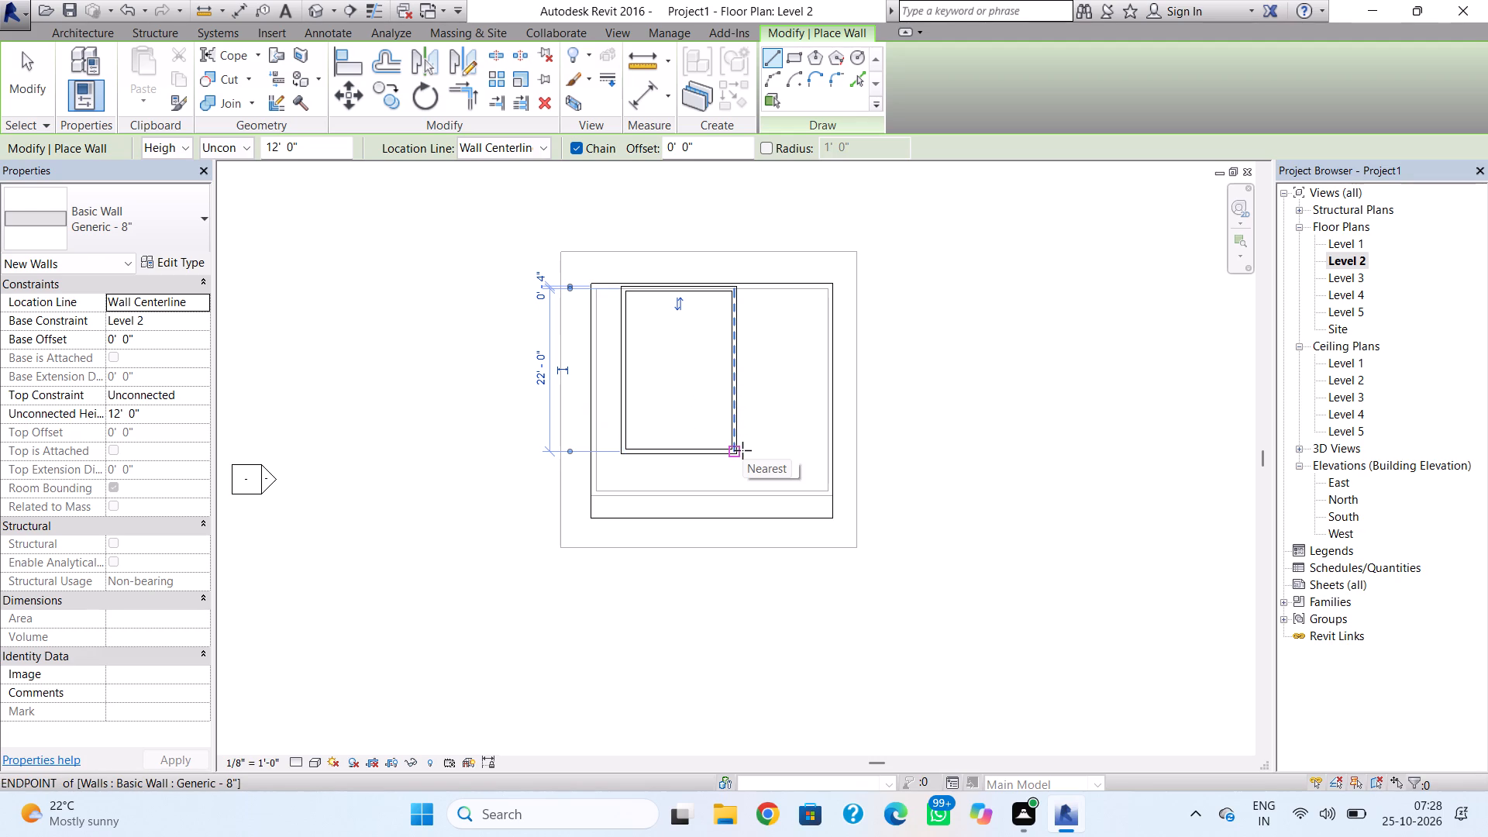
Draw a horizontal Generic - 8" wall from the middle of the room's right wall to the building's right wall.
click(734, 378)
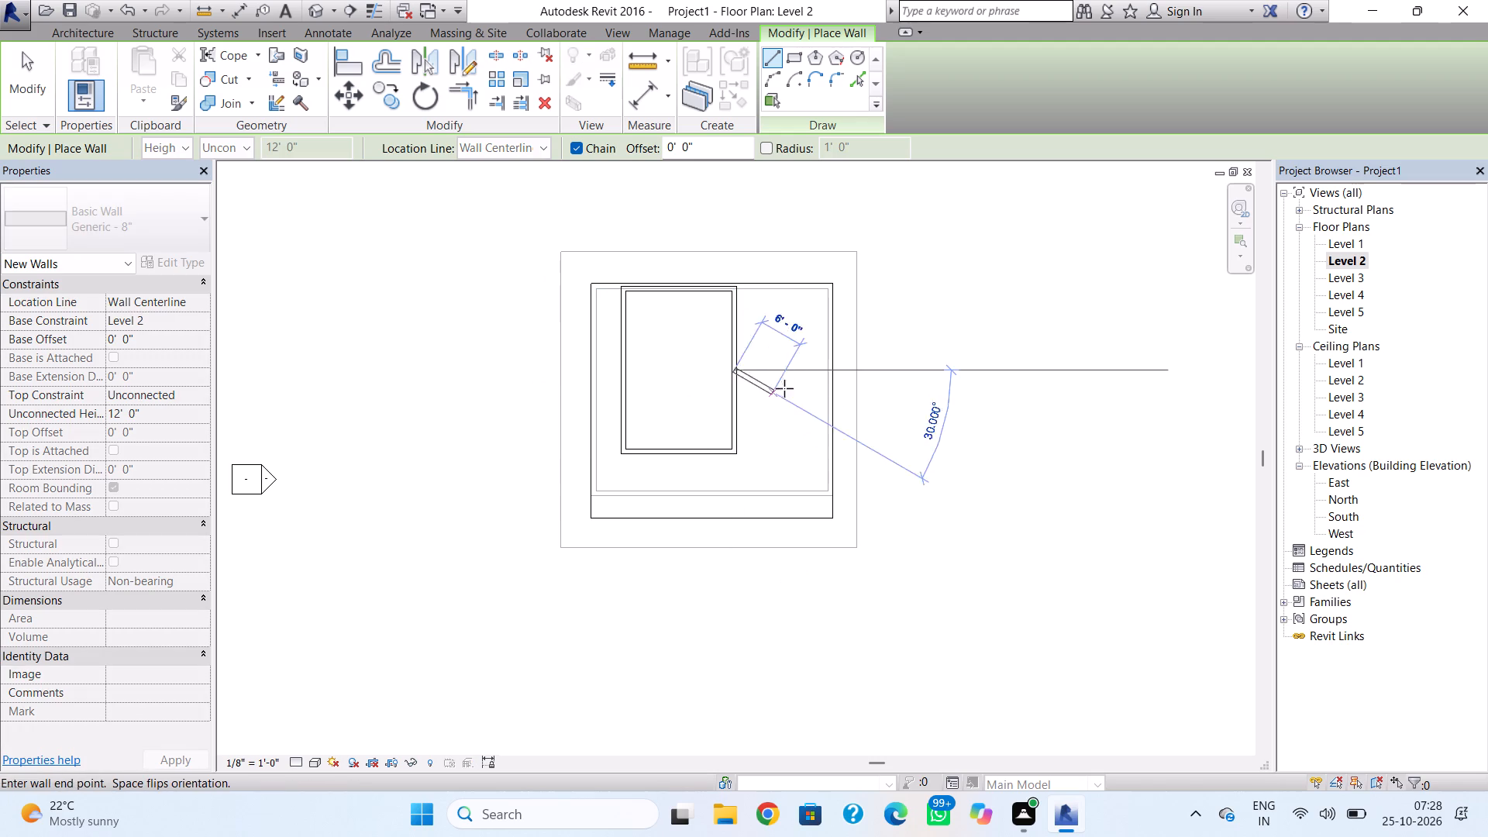
click(831, 364)
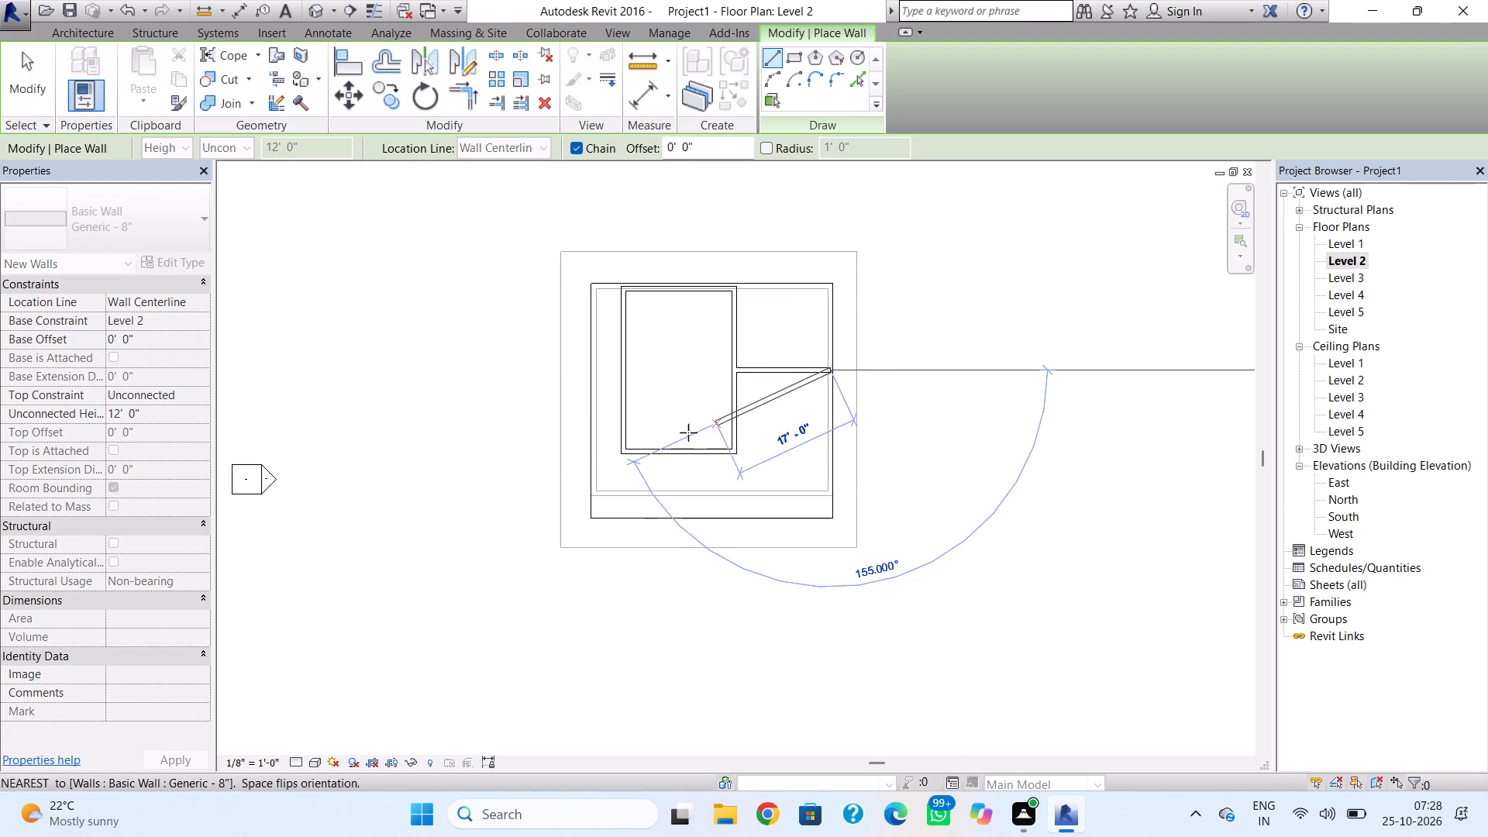
key(Escape)
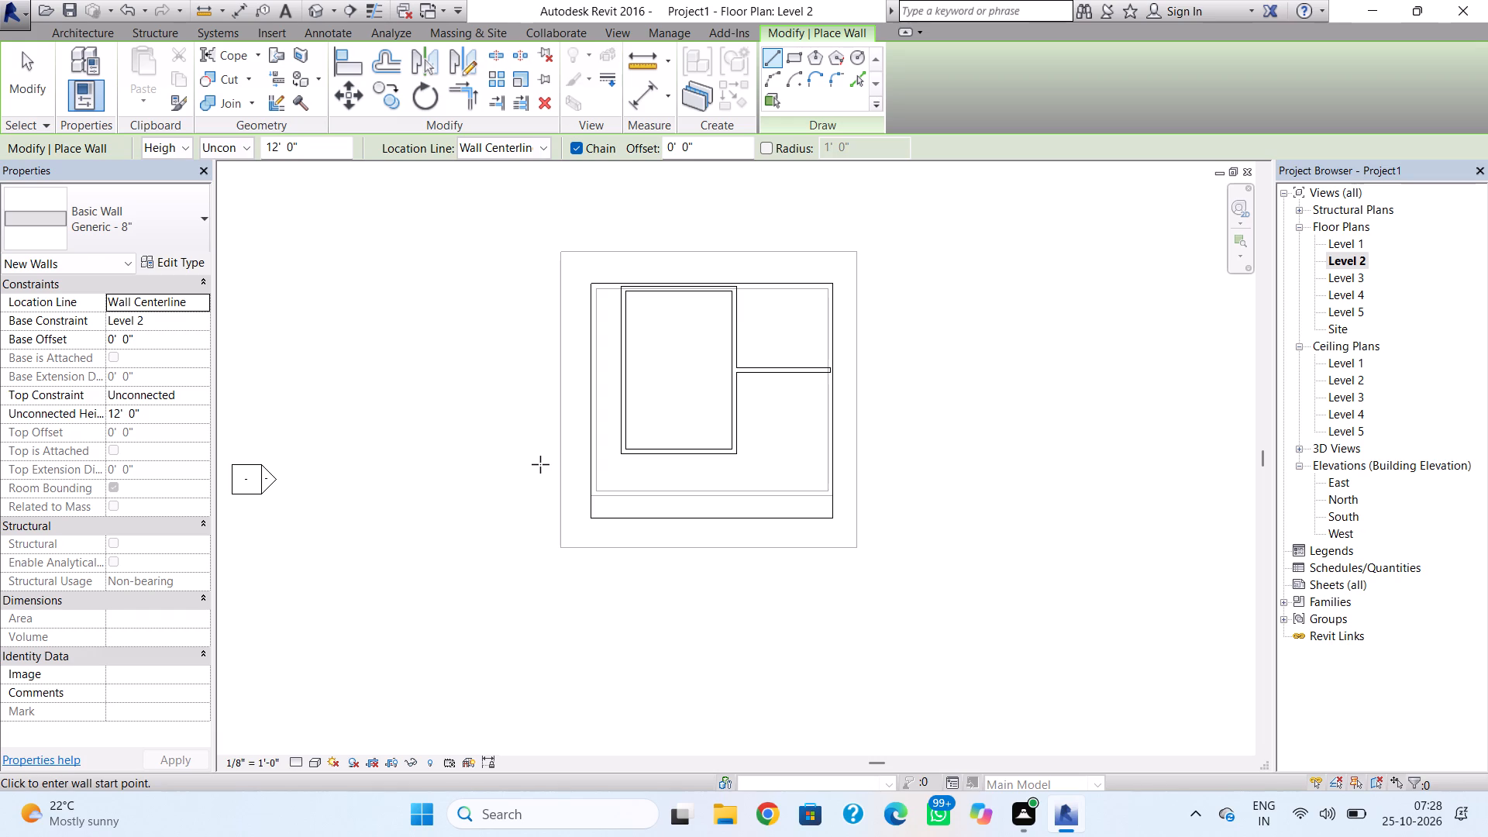
key(Escape)
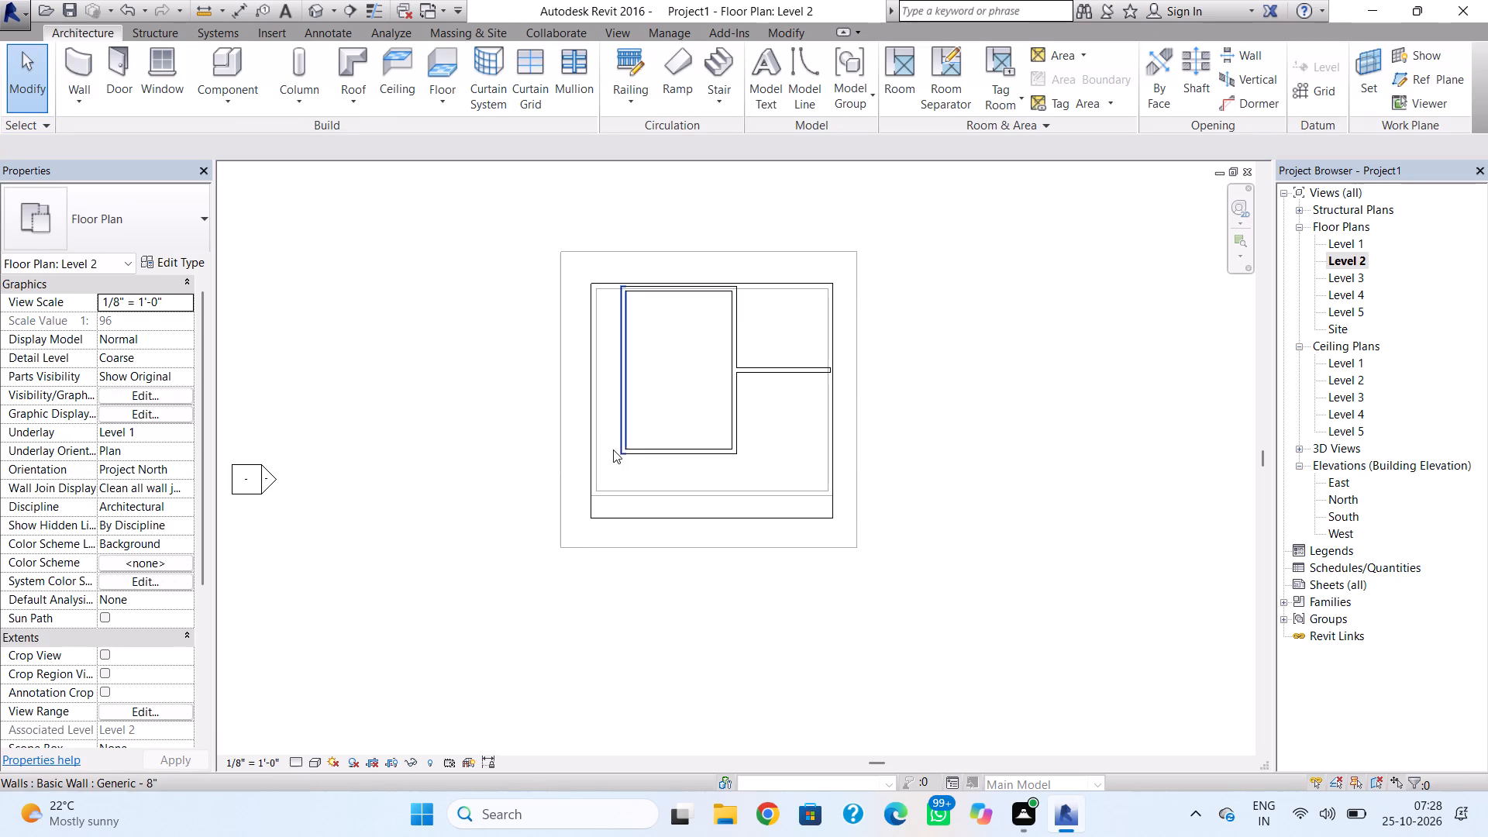
Nudge the Level 2 room's left wall inward until it is 5'-6" from the building's left wall.
click(615, 439)
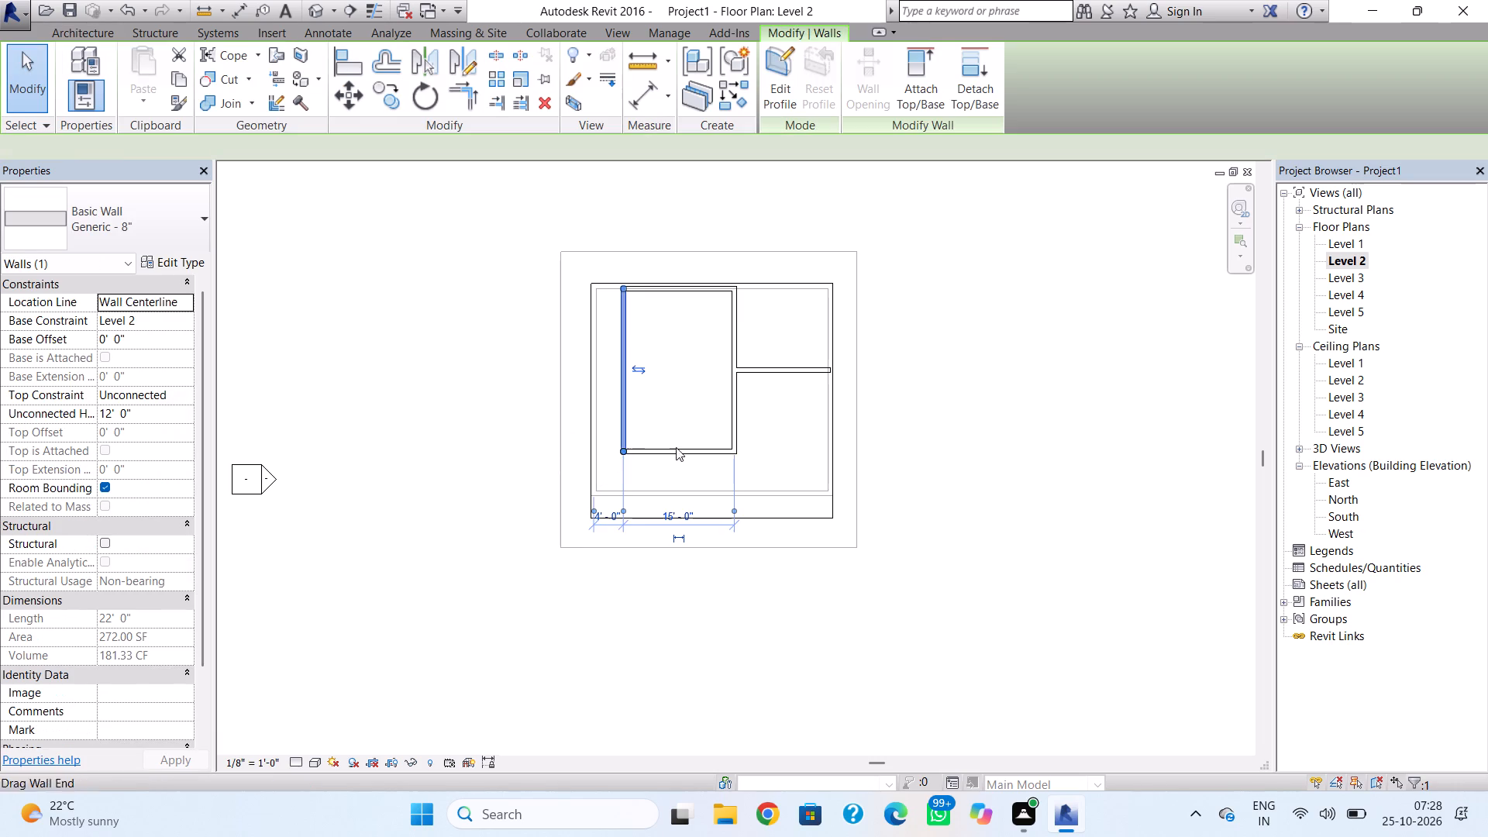
key(Right)
key(Right)
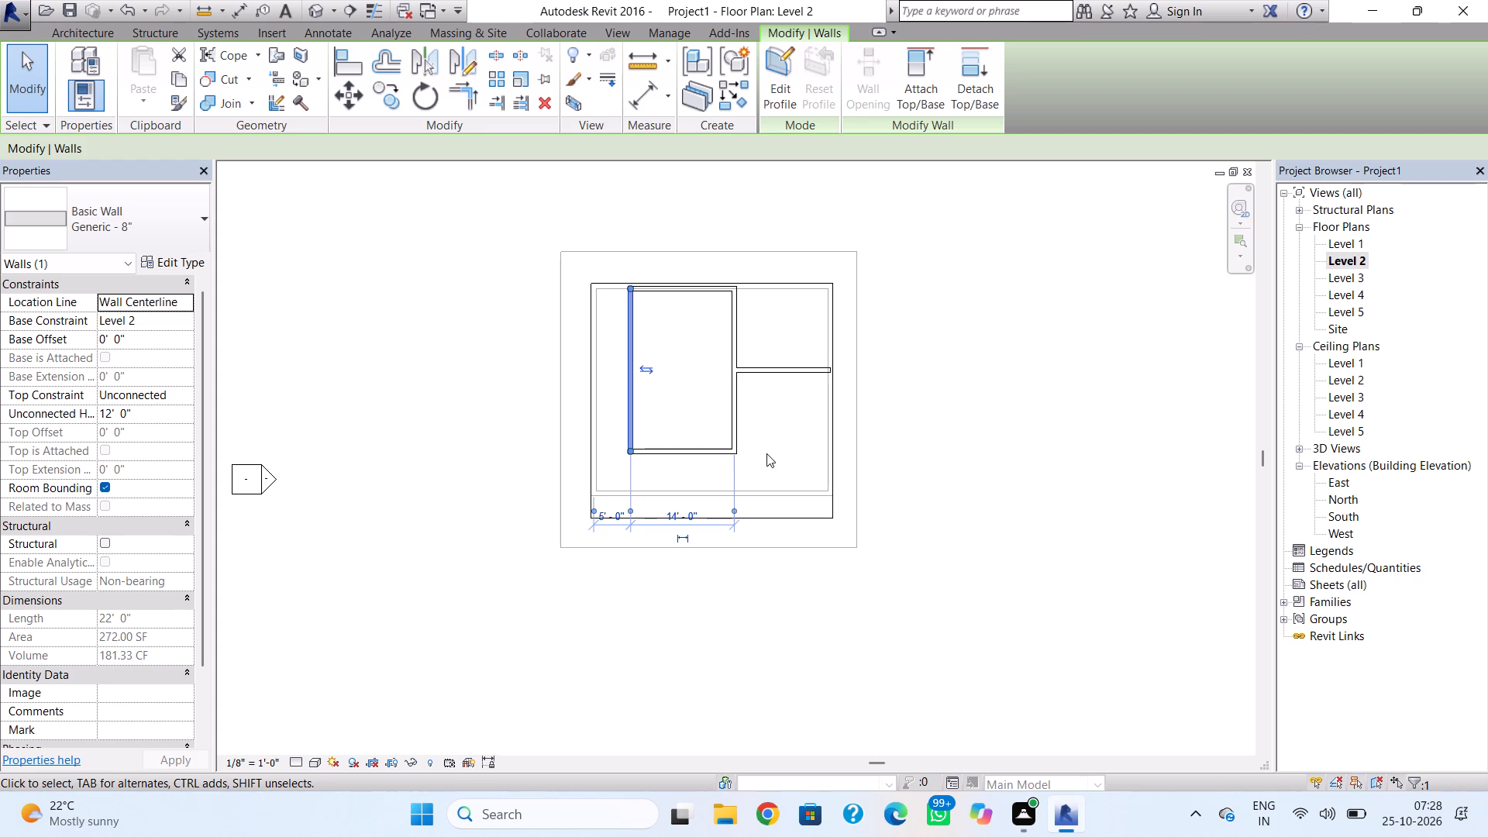
key(Right)
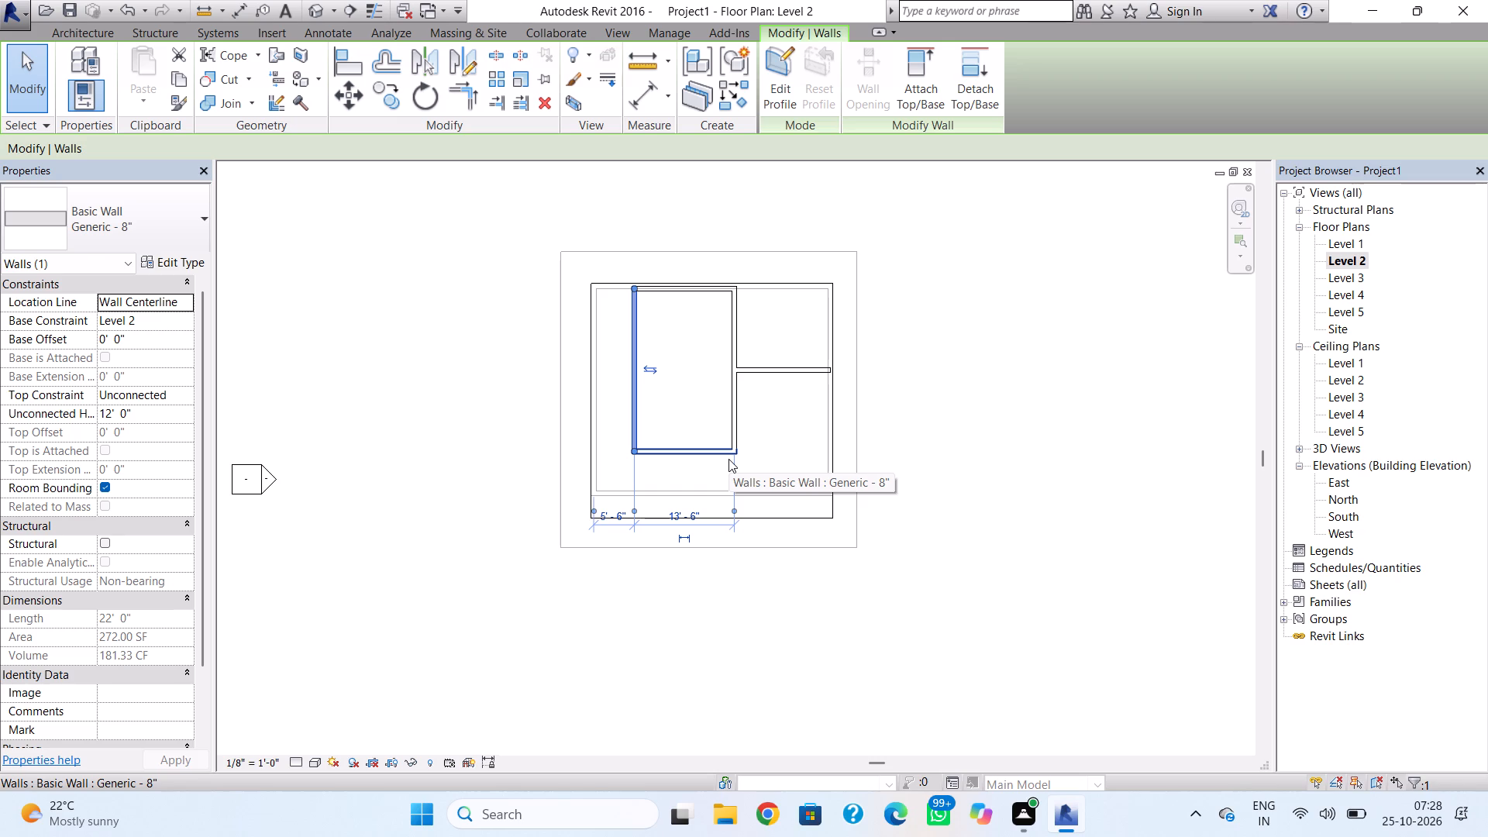
Set the default 3D view's visual style to Realistic and inspect the building from the front.
click(318, 7)
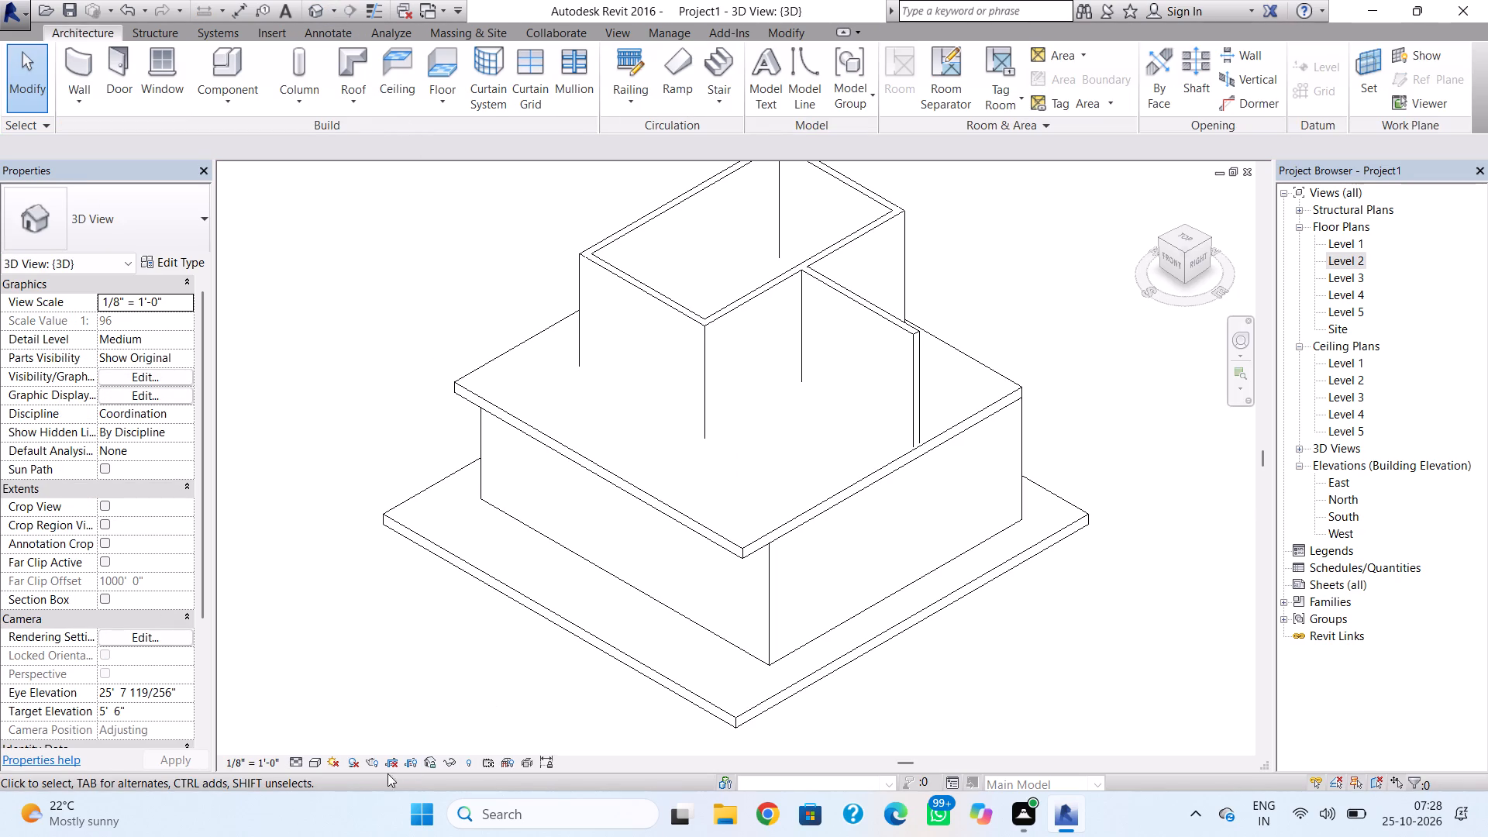
click(312, 765)
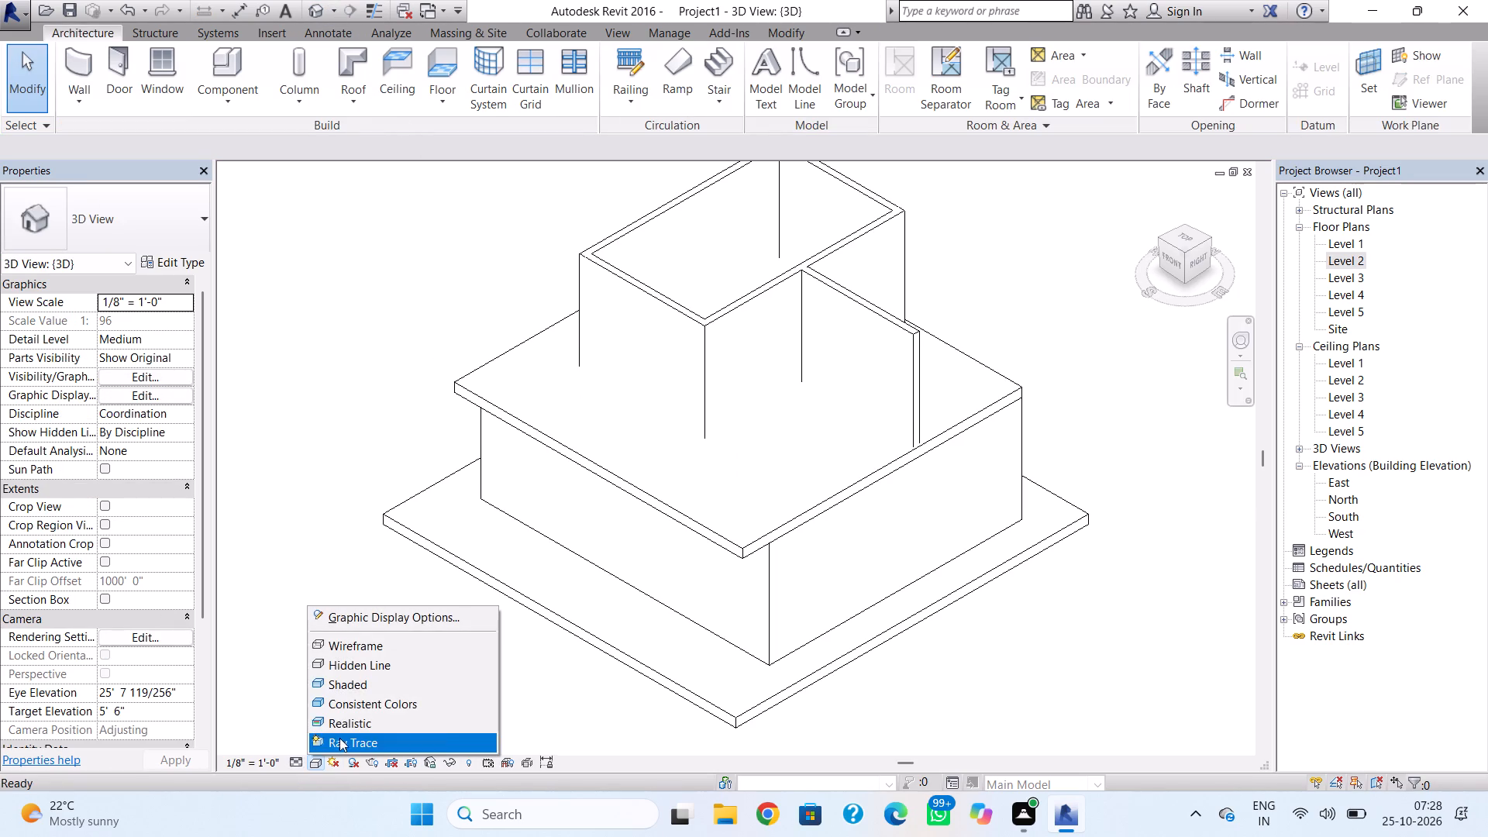
click(356, 725)
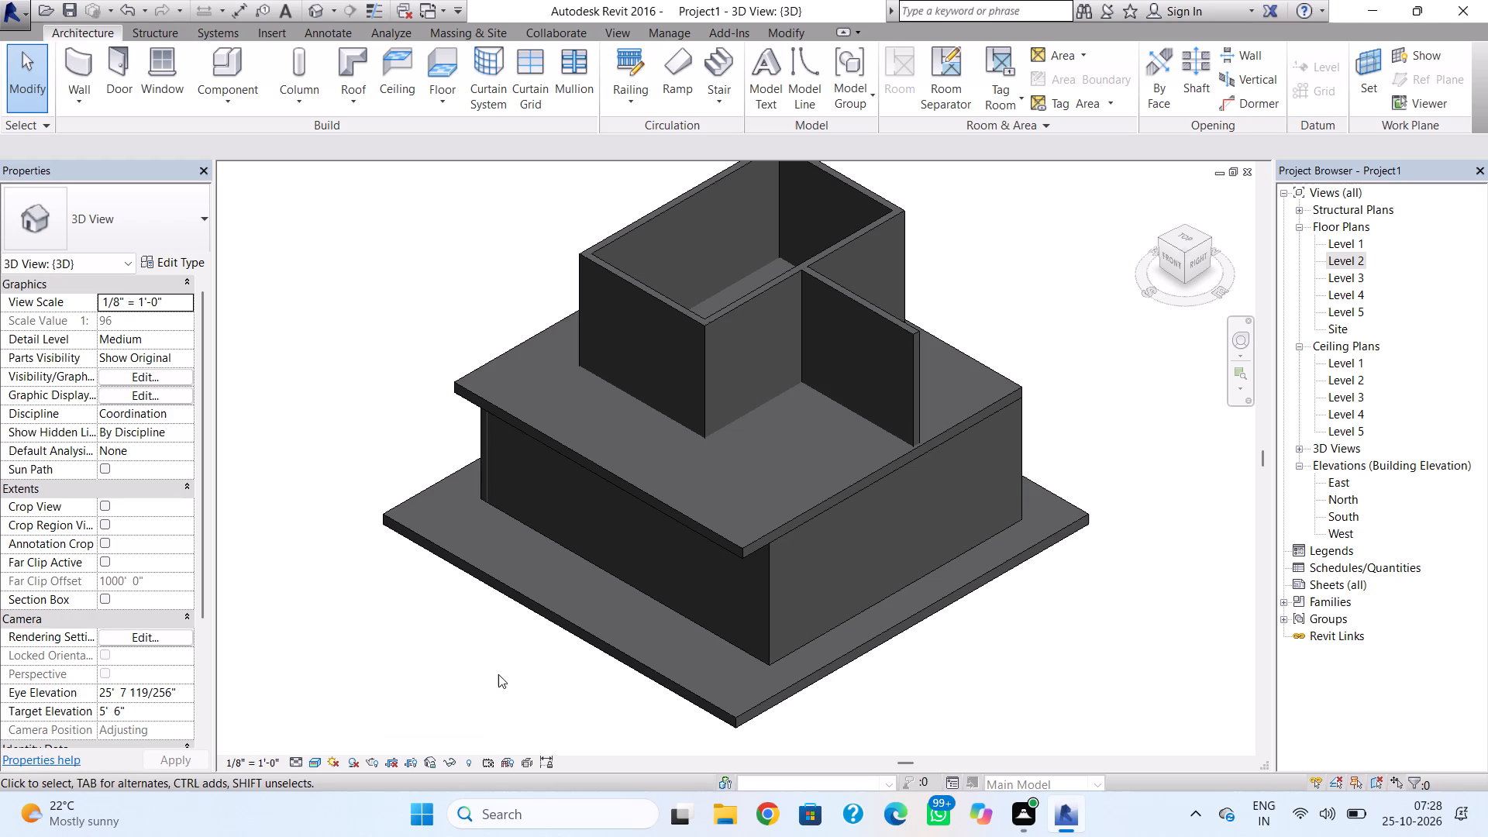
shift+right_click(500, 674)
shift+right_drag(680, 655, 718, 651)
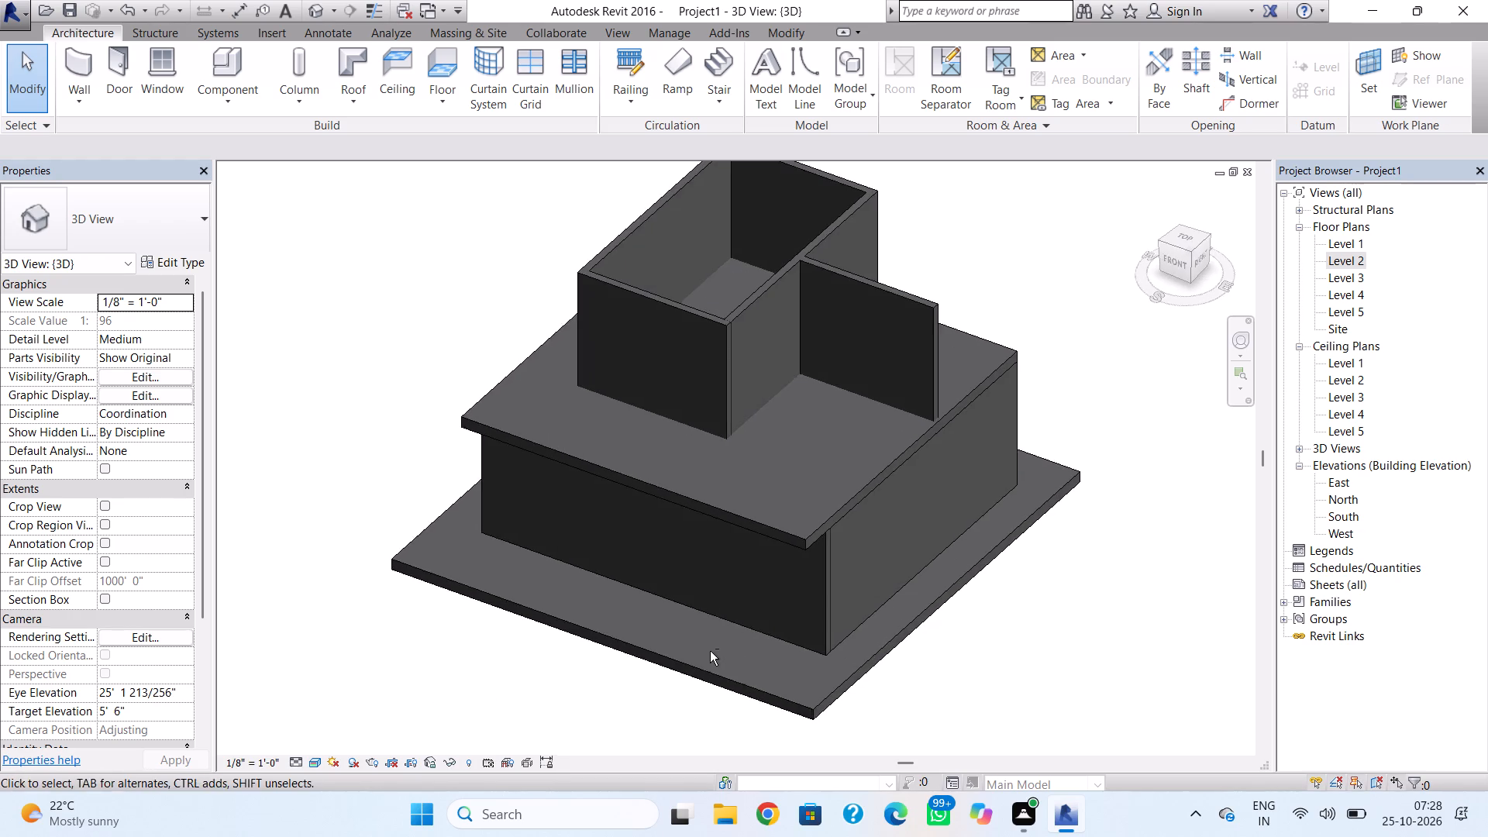
shift+right_drag(710, 651, 832, 596)
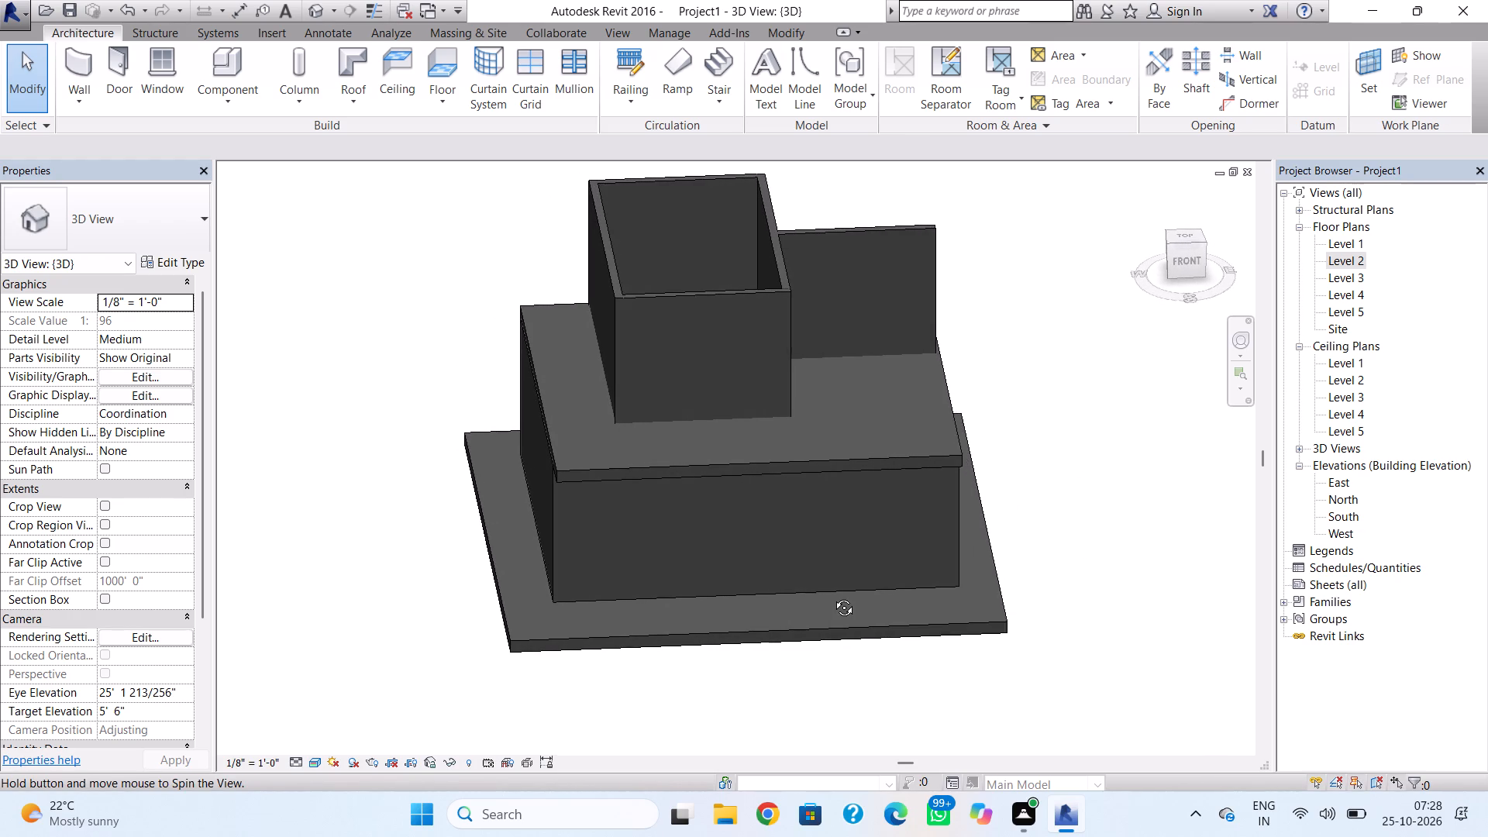
shift+right_drag(832, 596, 832, 596)
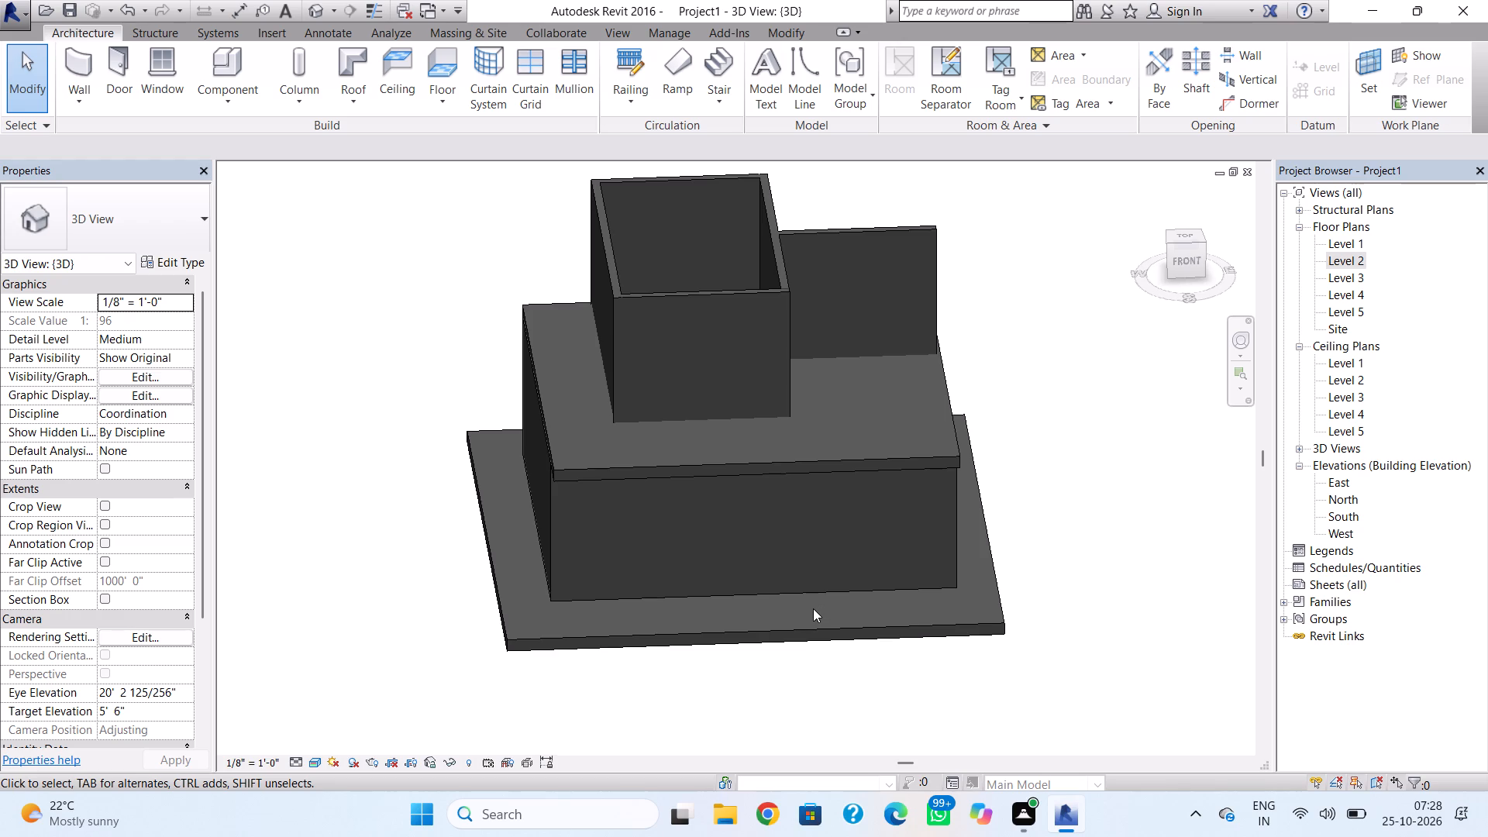
On the Level 2 plan, nudge the room's right wall outward until it is 14'-6" from the room's left wall.
double_click(1358, 265)
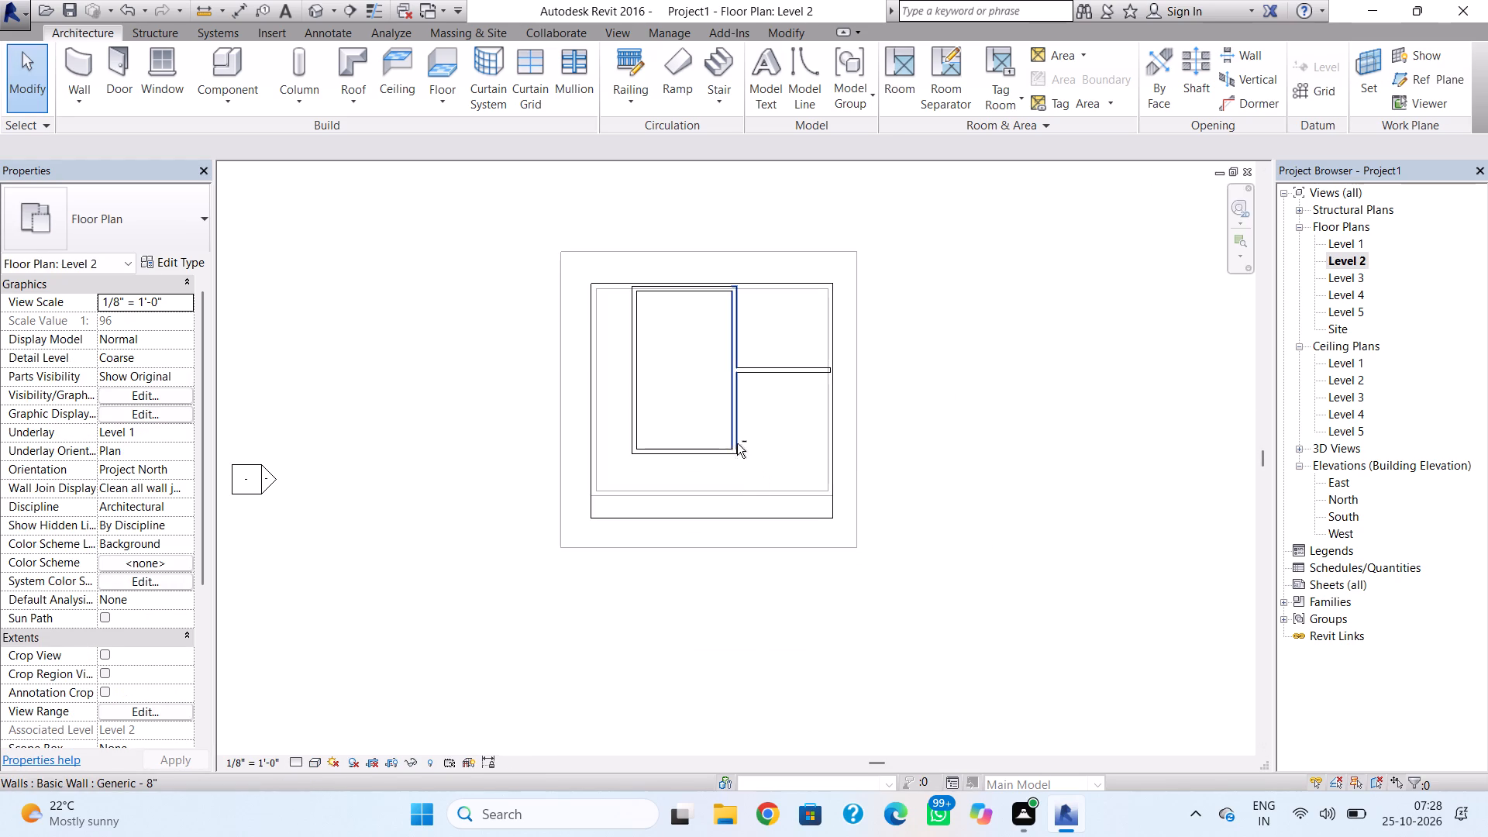
click(736, 441)
key(Right)
key(Right)
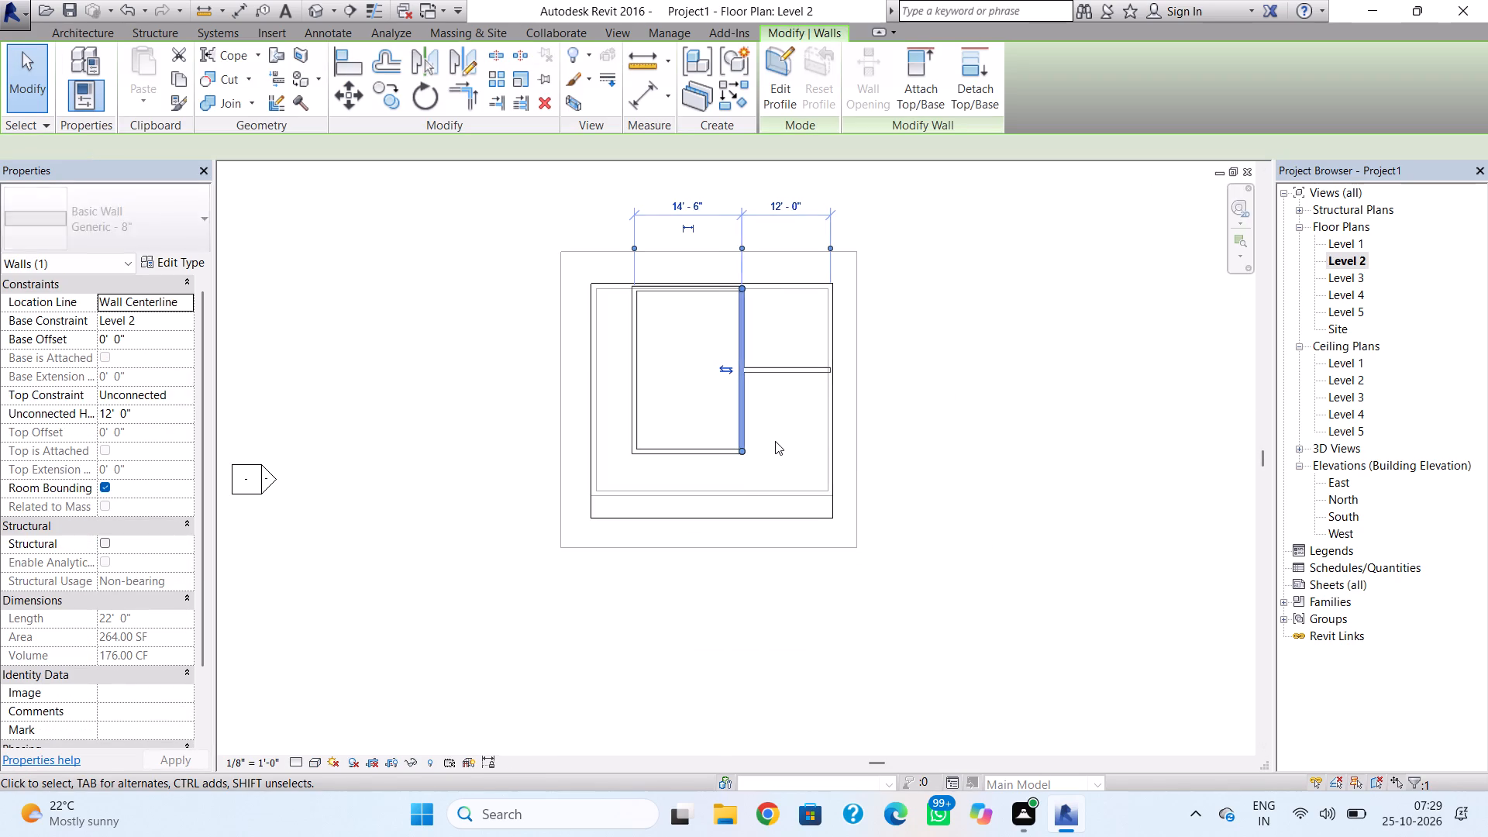
Nudge the Level 2 room's right wall further outward until it is 15'-6" from the room's left wall.
key(Right)
key(Right)
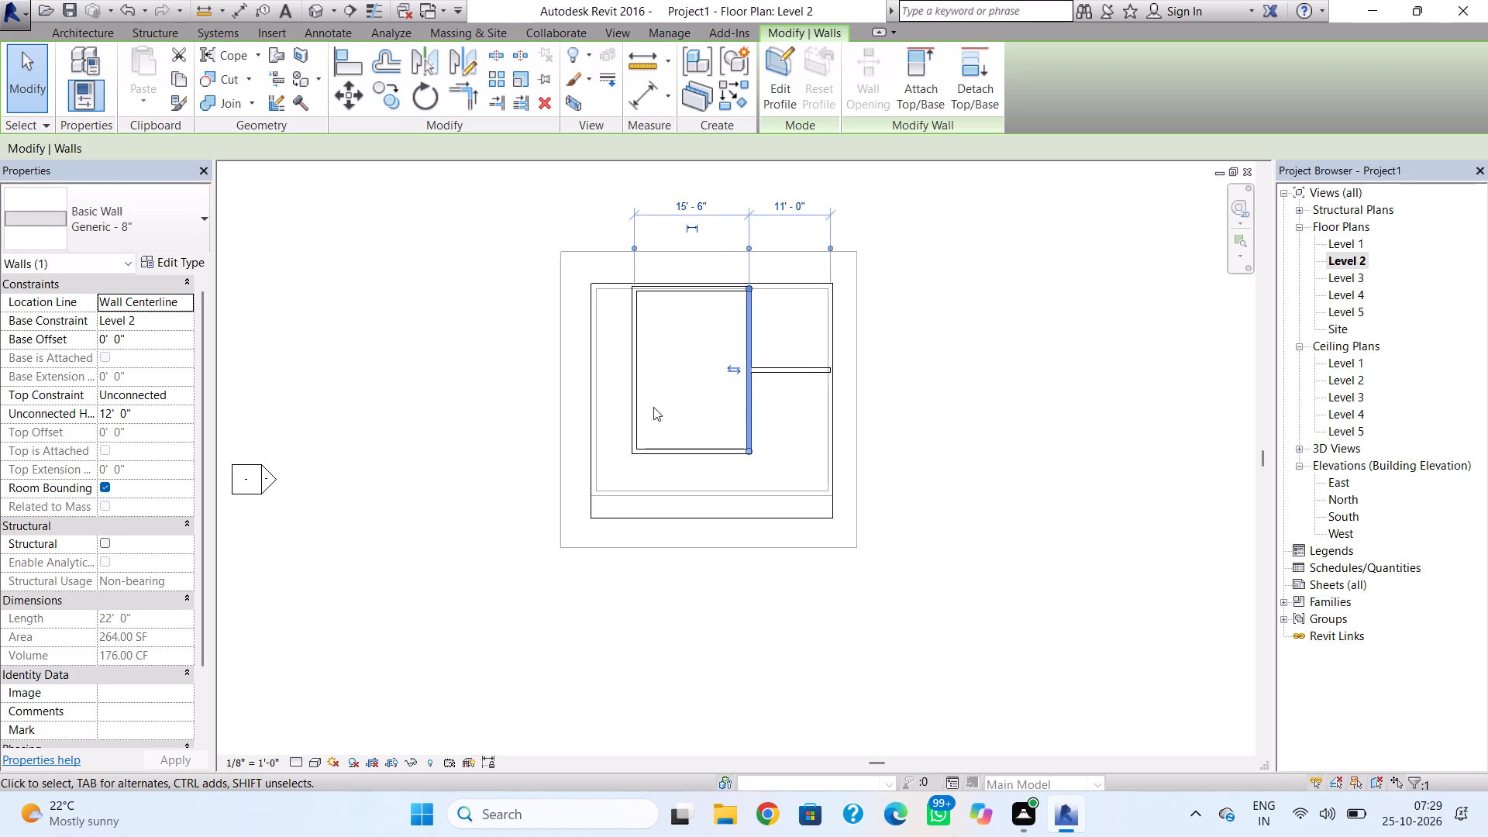
Nudge the Level 2 room's left wall inward until it is about 8'-6" from the building's left wall.
click(639, 400)
key(Right)
key(Right)
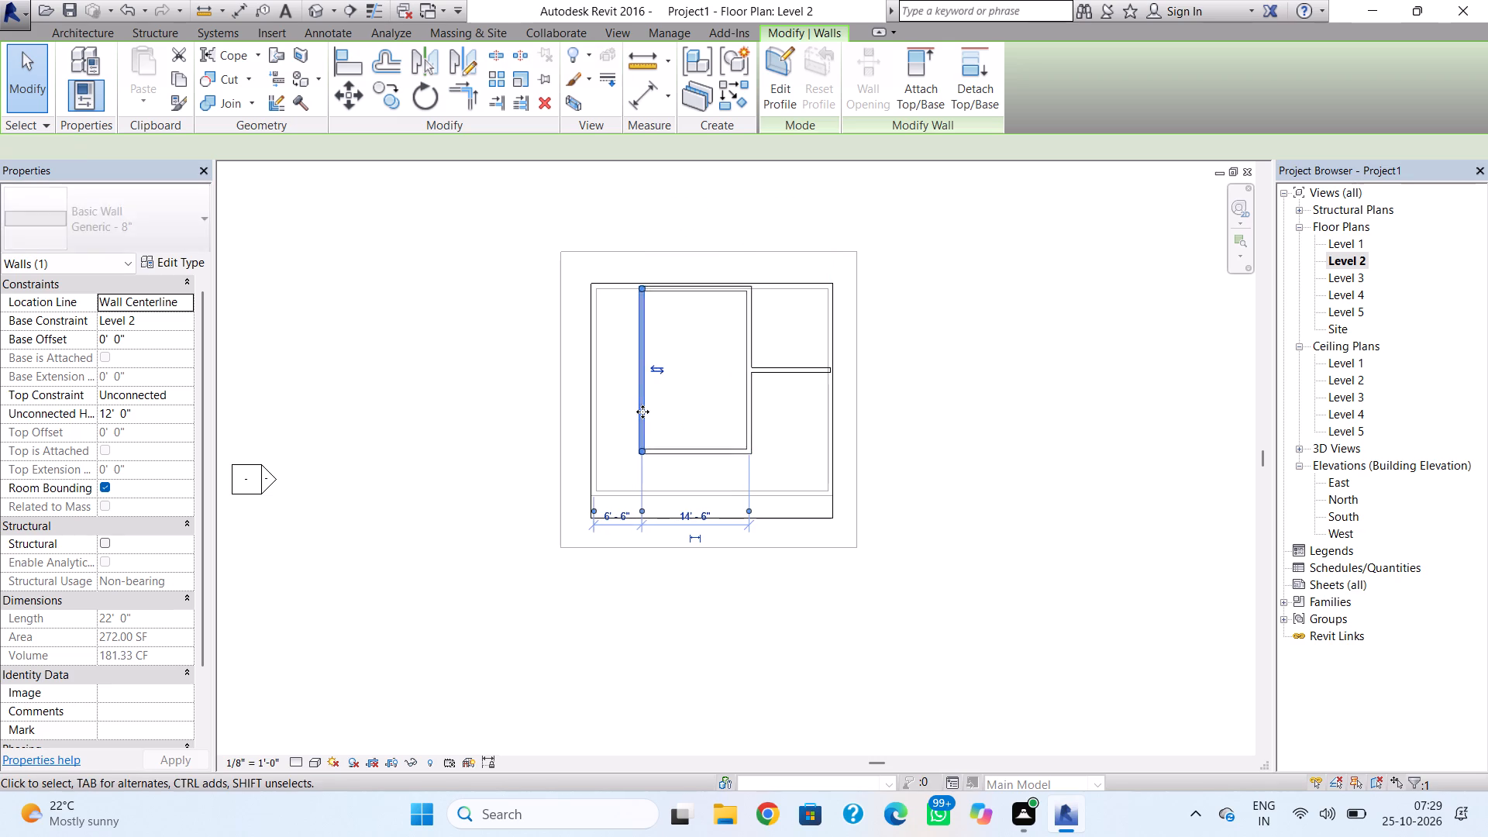
key(Right)
key(Right)
key(Right)
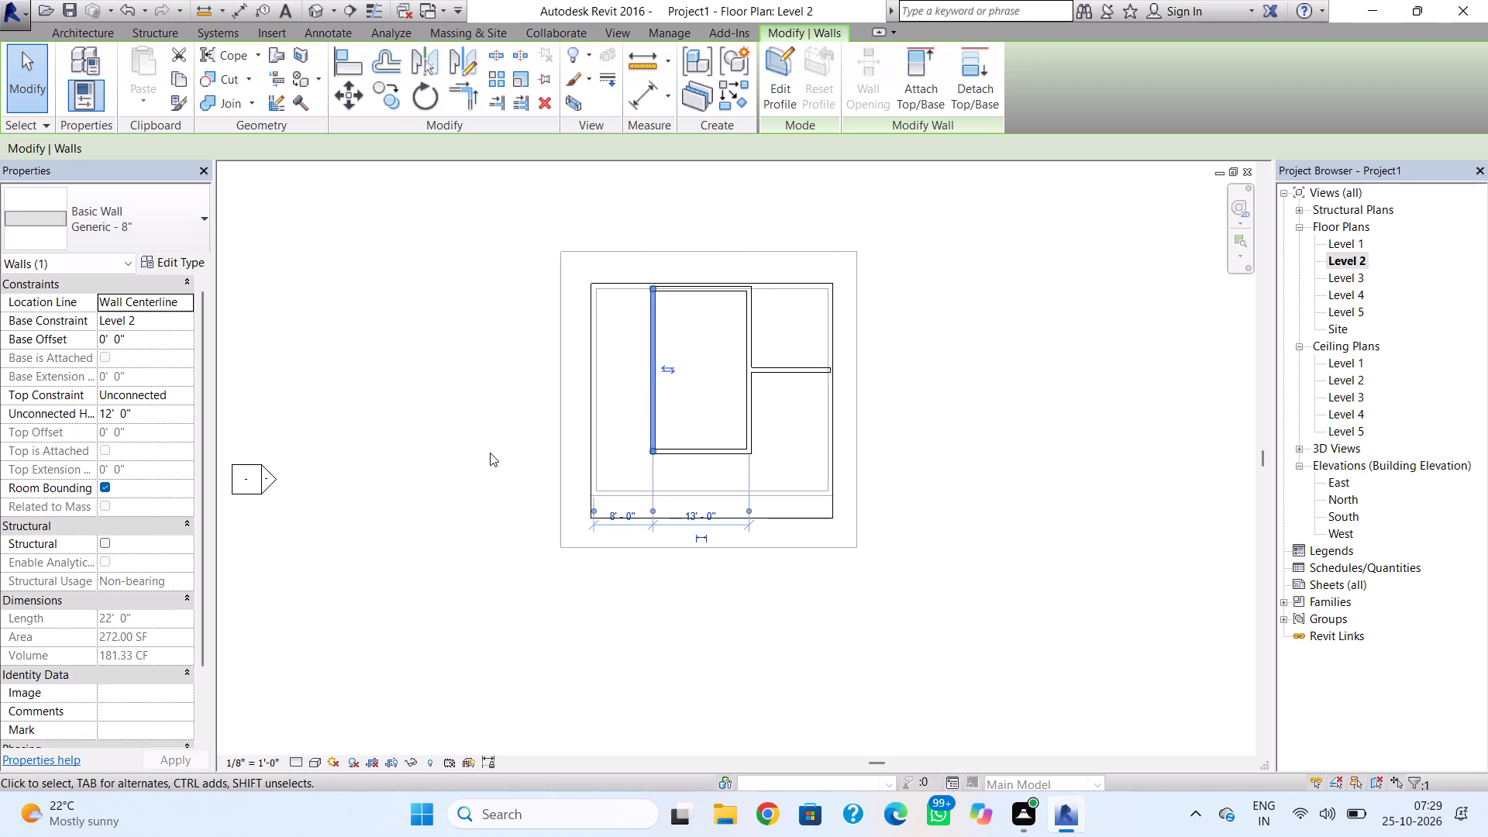
key(Right)
click(490, 453)
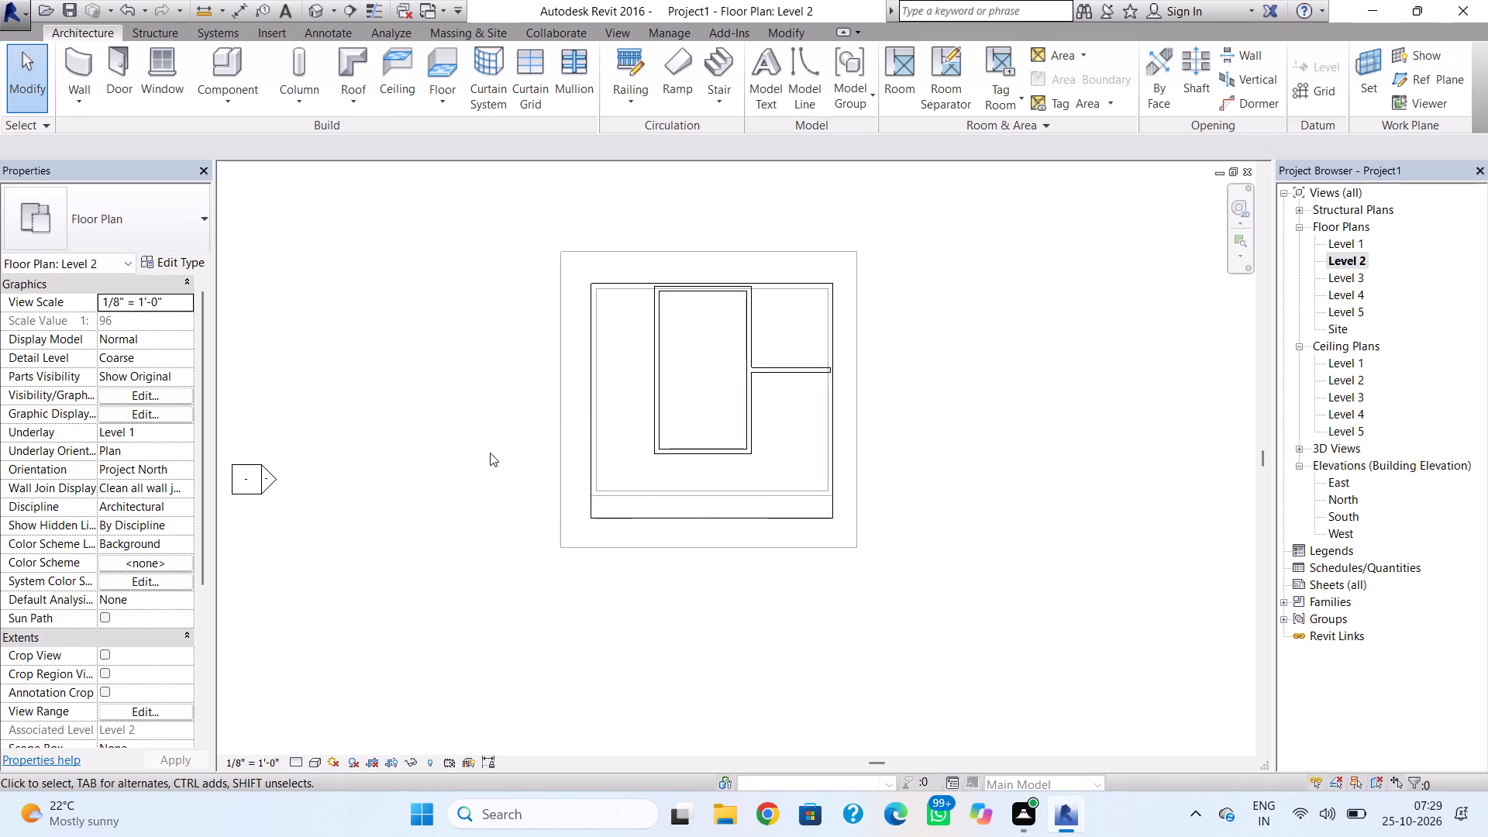
Draw chained Generic - 5" walls with location line Finish Face: Exterior, about 12'-6" down the room's left wall, and about 5'-6" toward the building's left side.
key(Return)
key(semicolon)
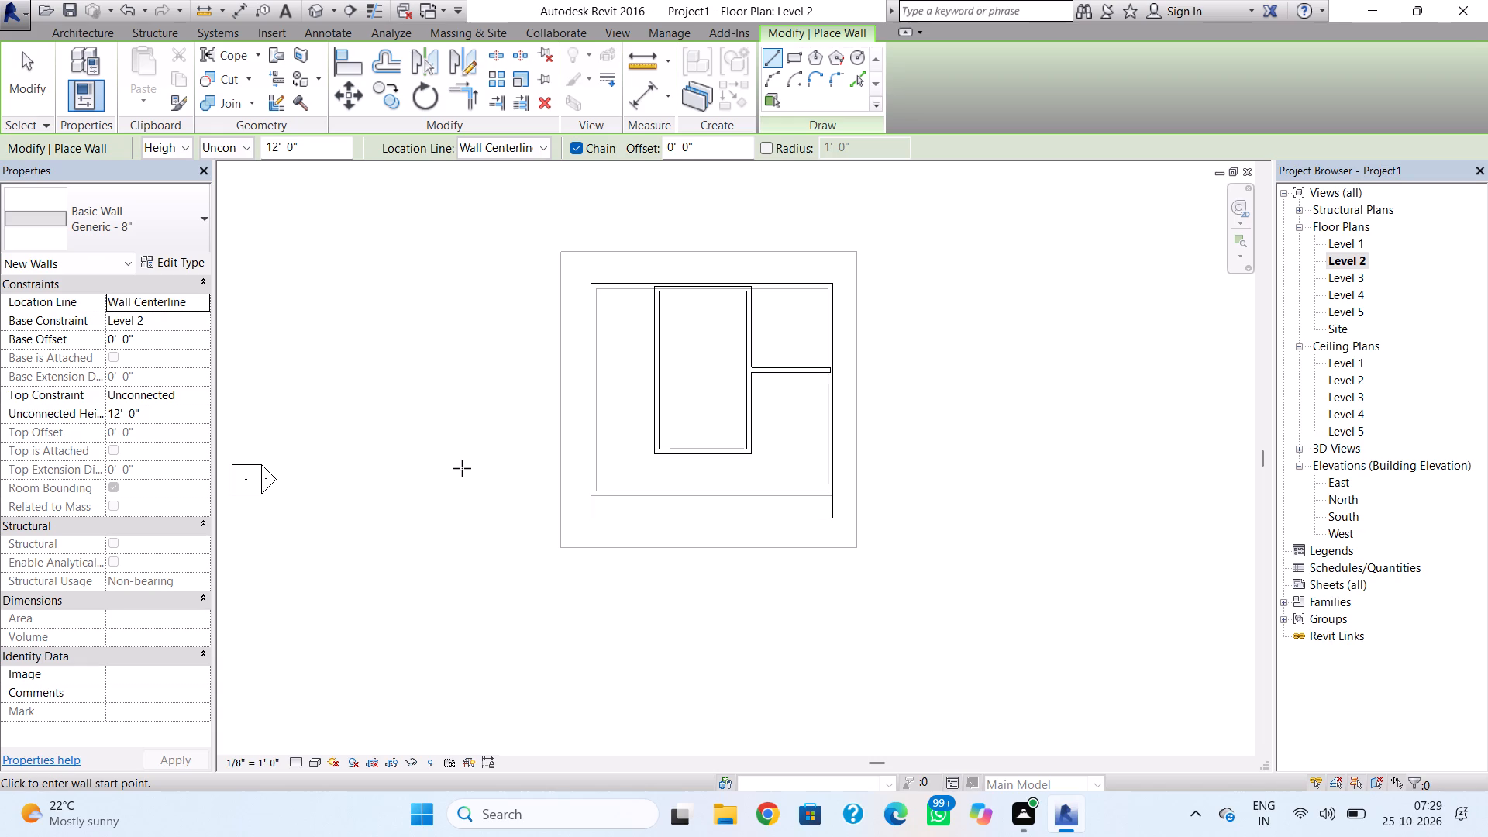
click(172, 227)
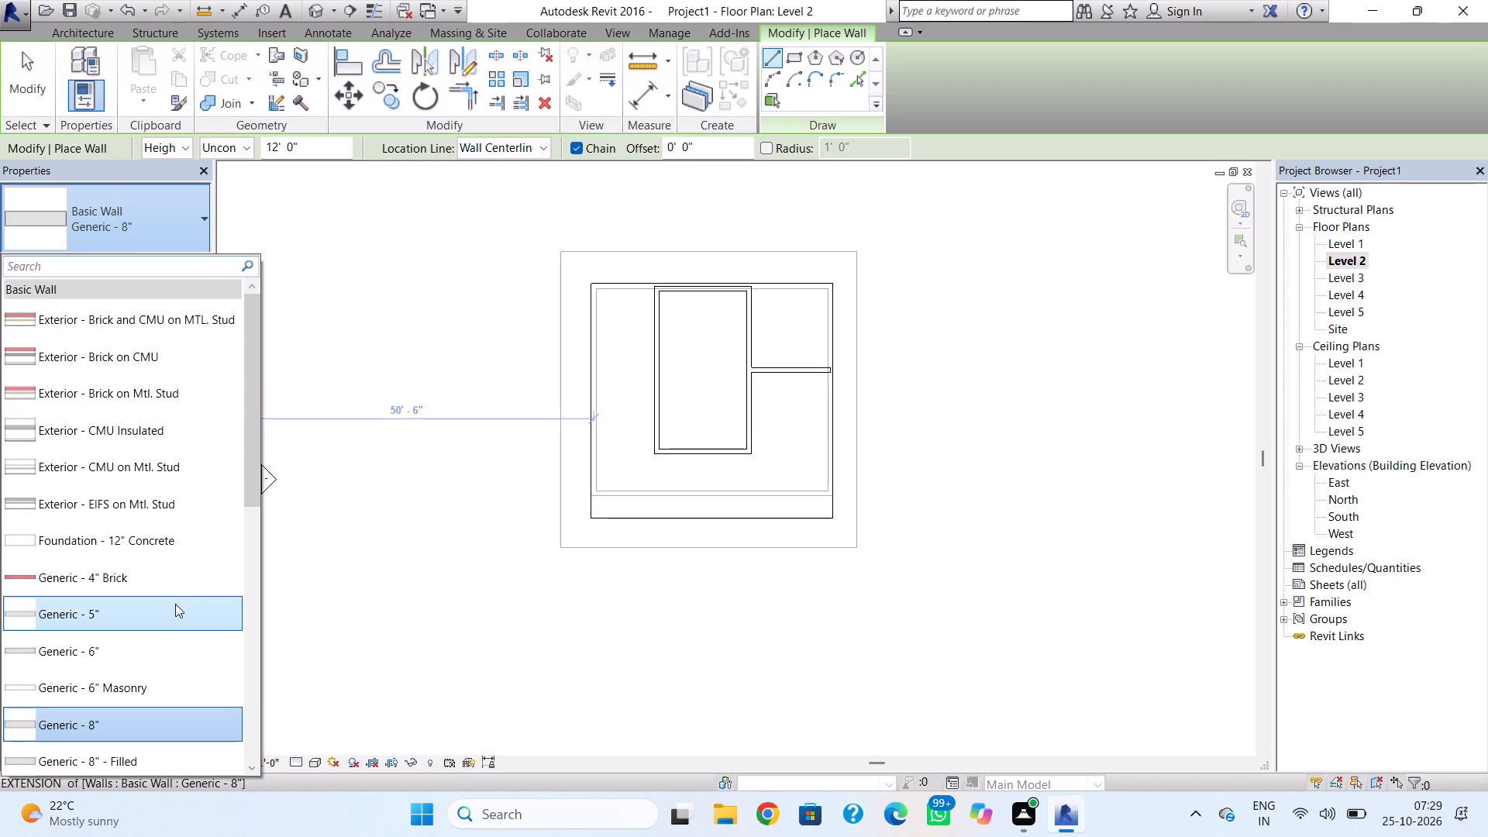
click(175, 604)
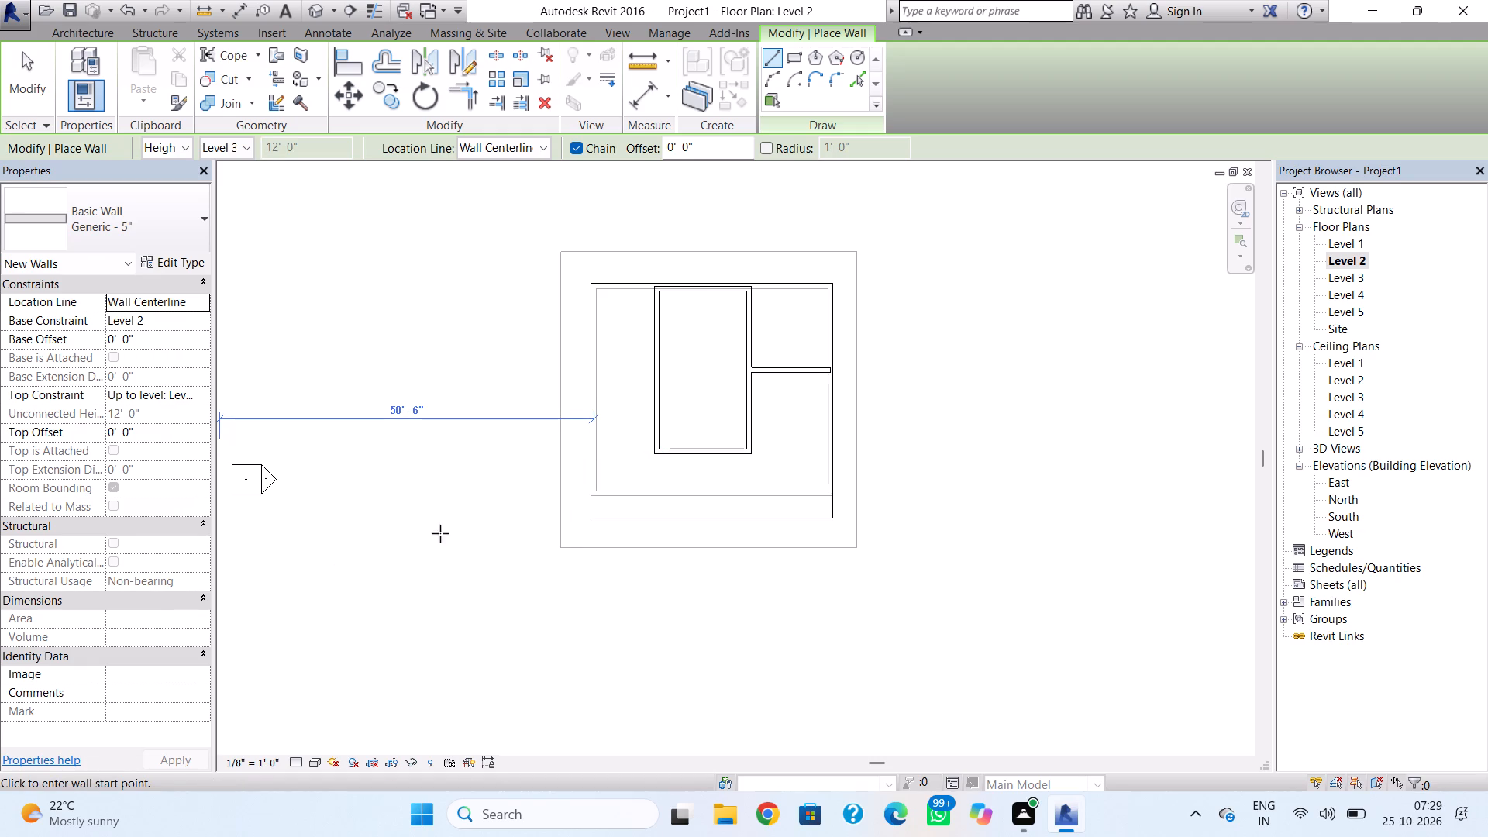
scroll(663, 405, up, 6)
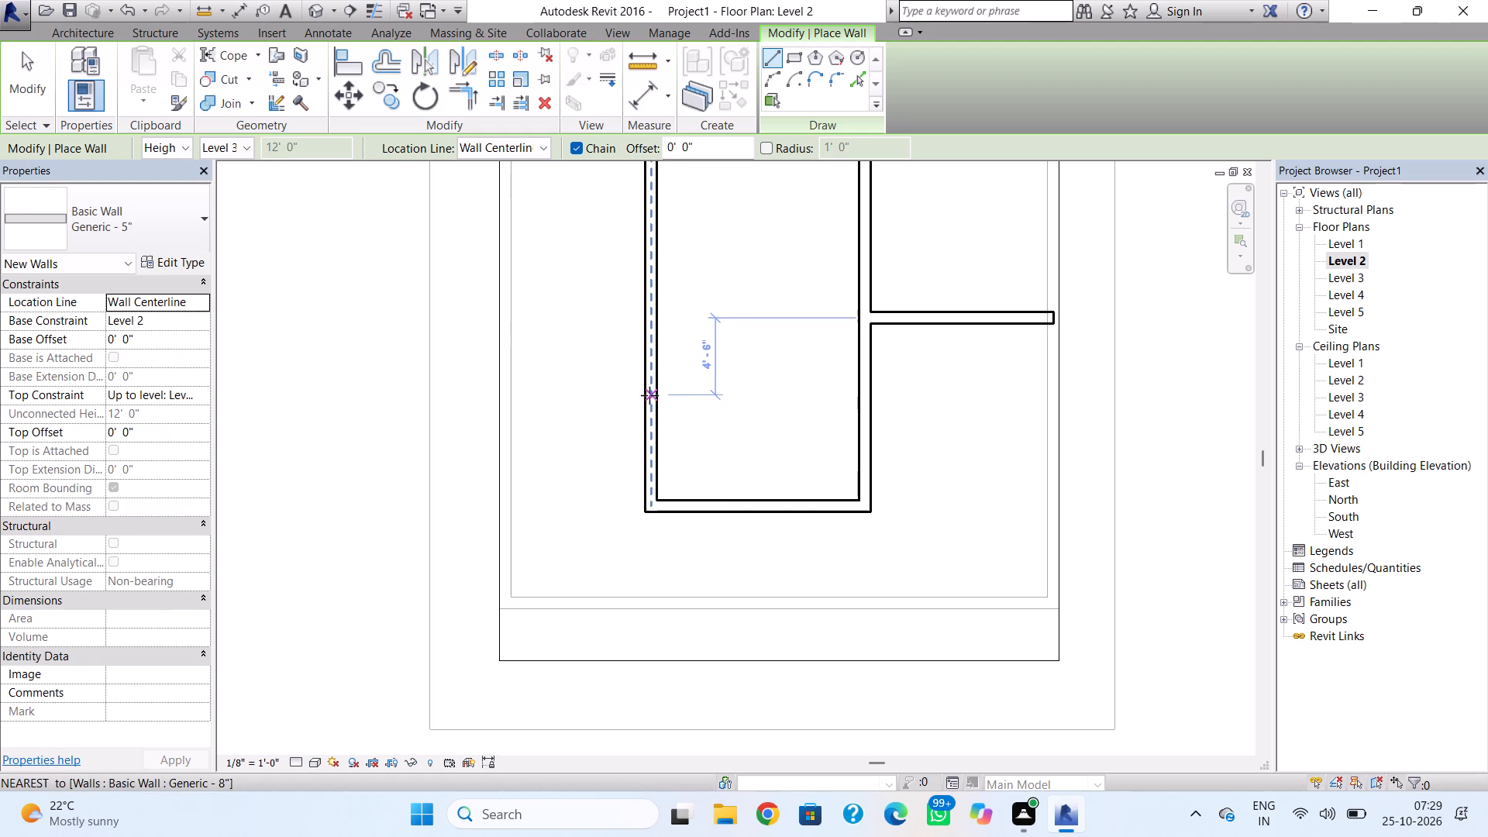
click(639, 391)
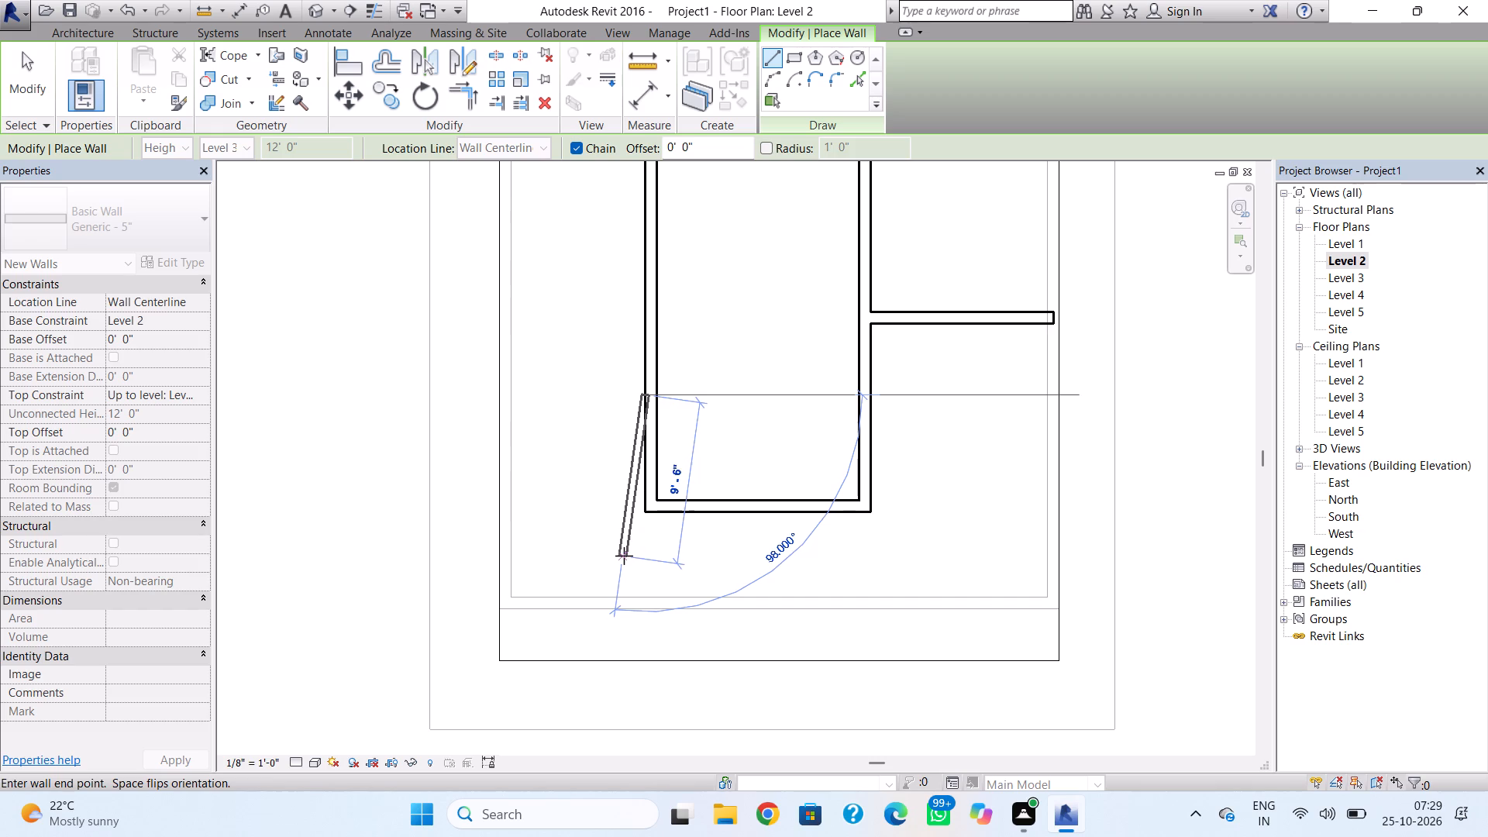
key(Escape)
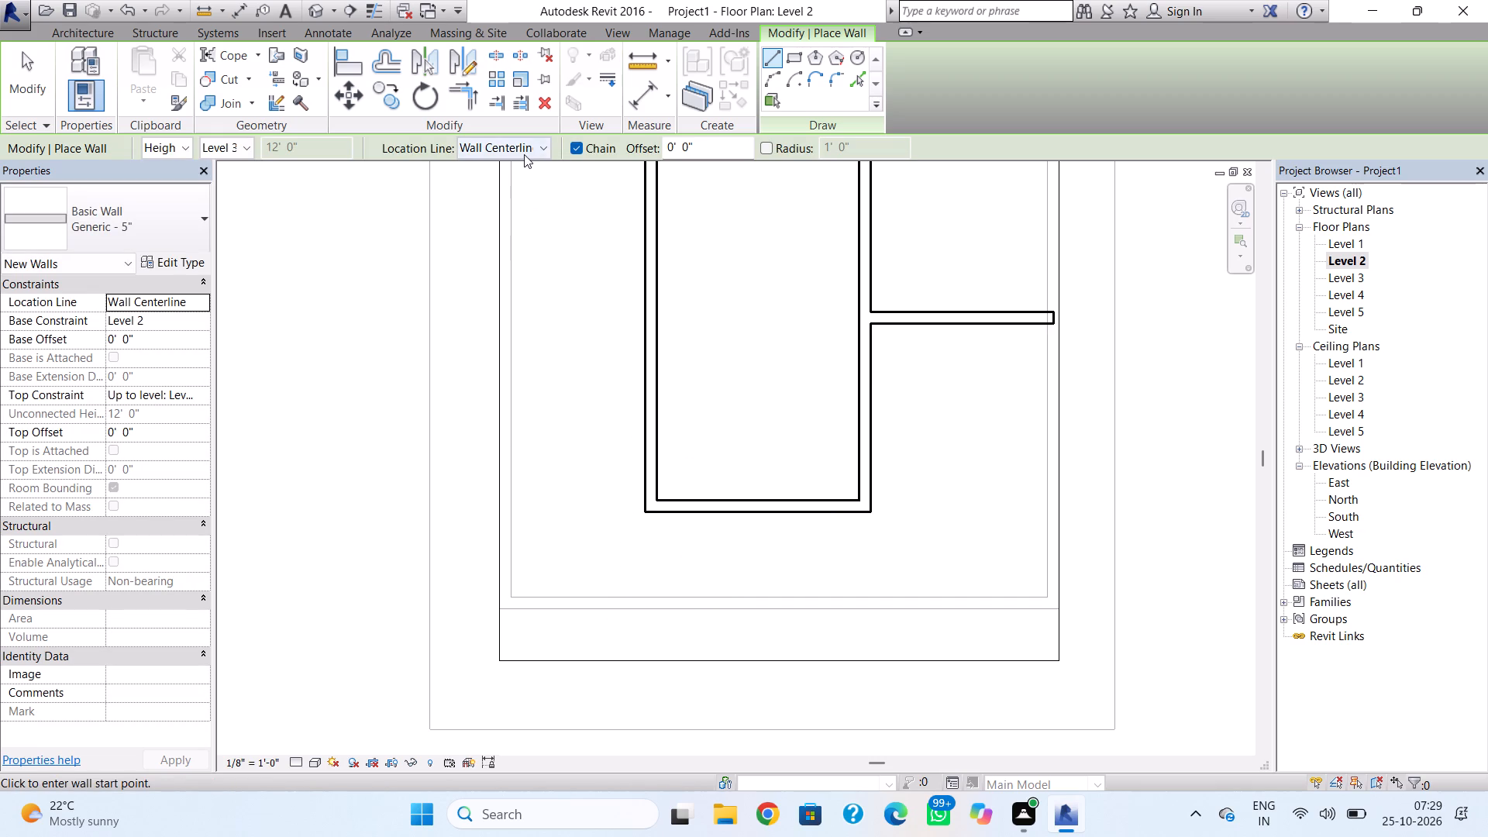
click(524, 154)
click(534, 192)
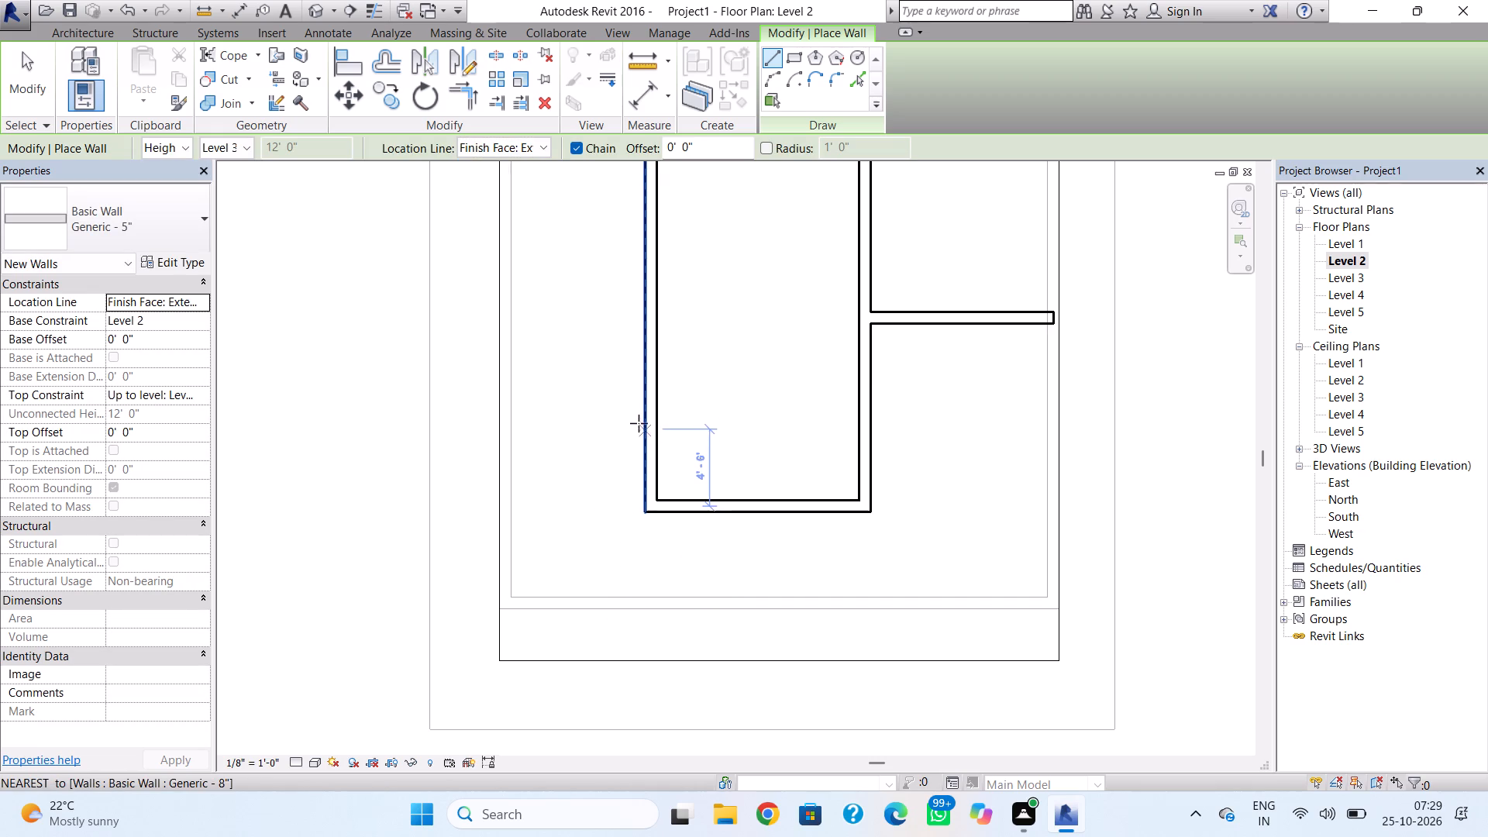
click(642, 406)
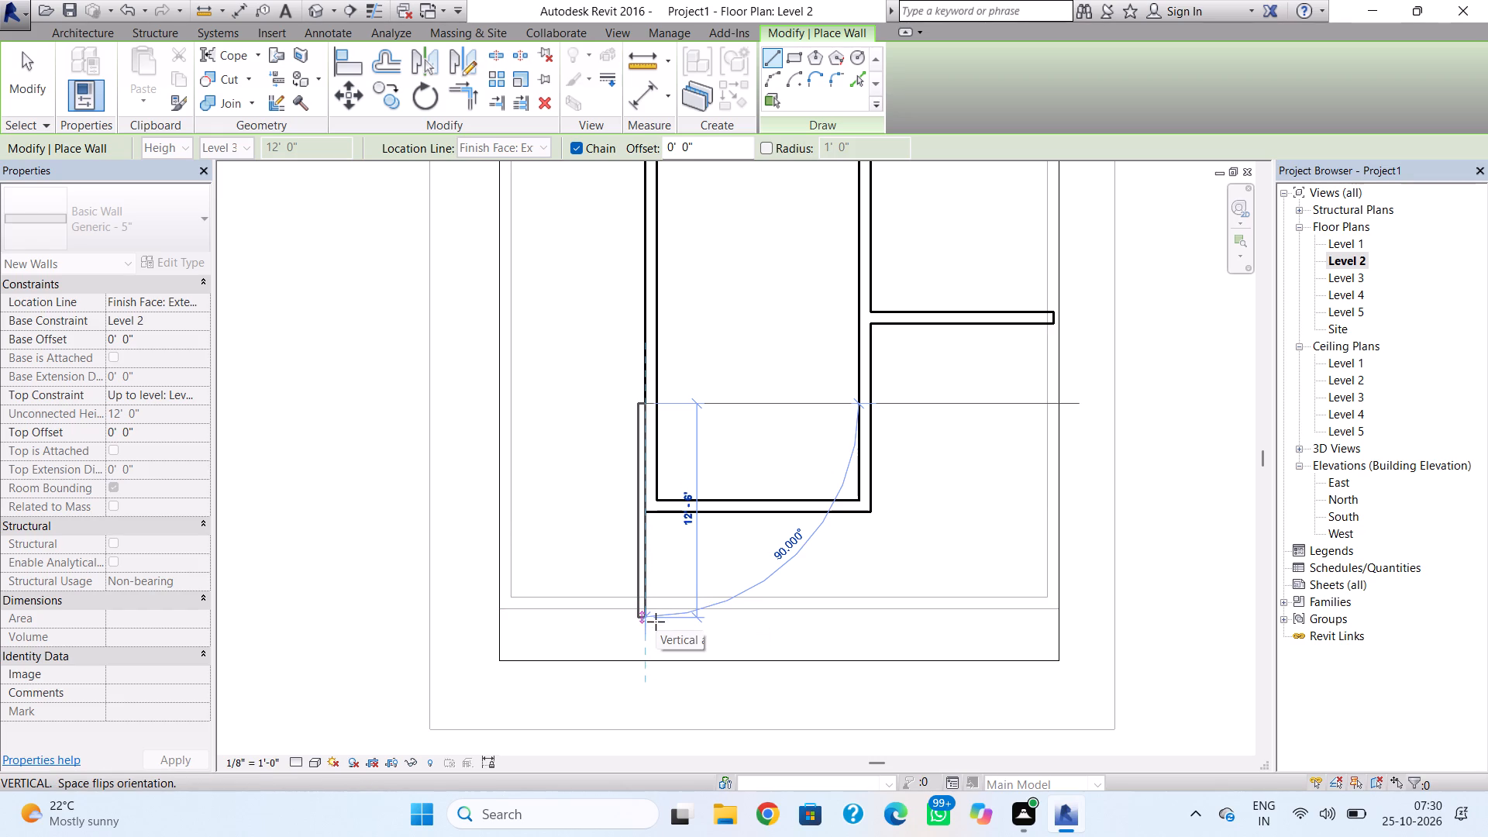
click(656, 622)
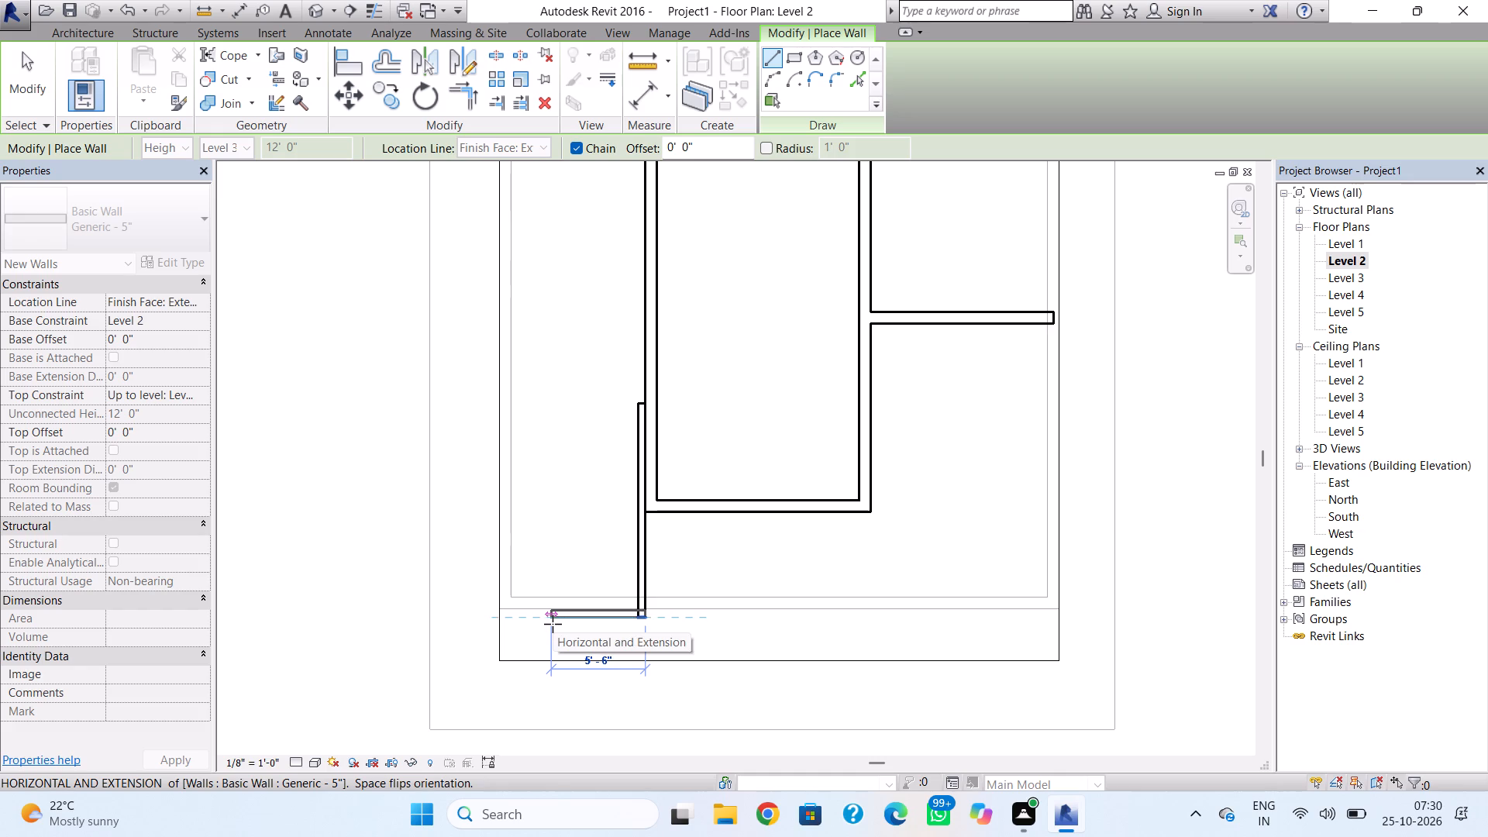
click(553, 624)
key(Escape)
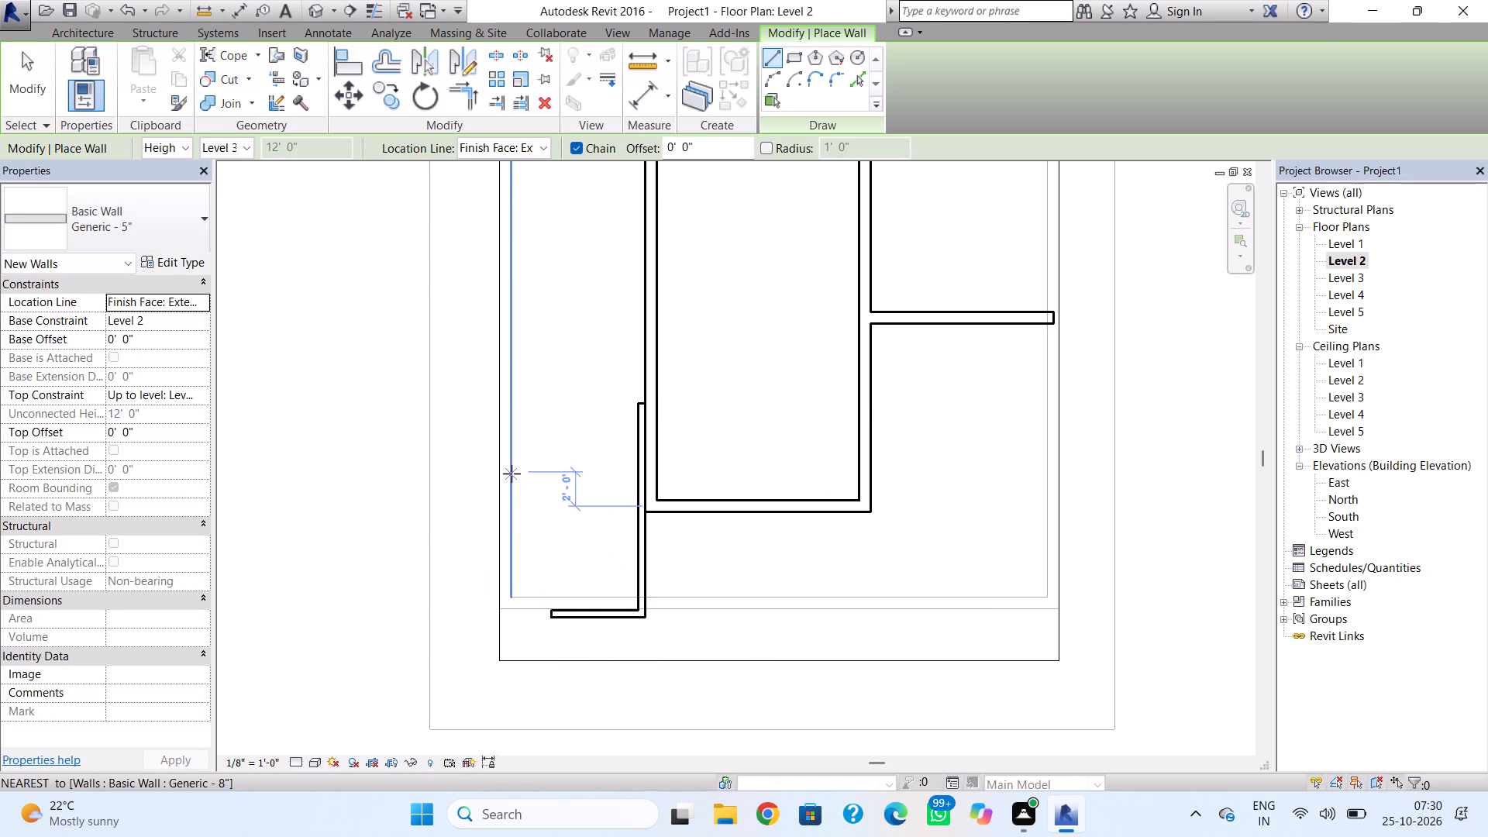
Draw a U-shaped chain of Generic - 5" walls: 12'-0" down the building's left edge, about 8'-0" across, and 12'-0" back up beside the existing wall.
click(502, 405)
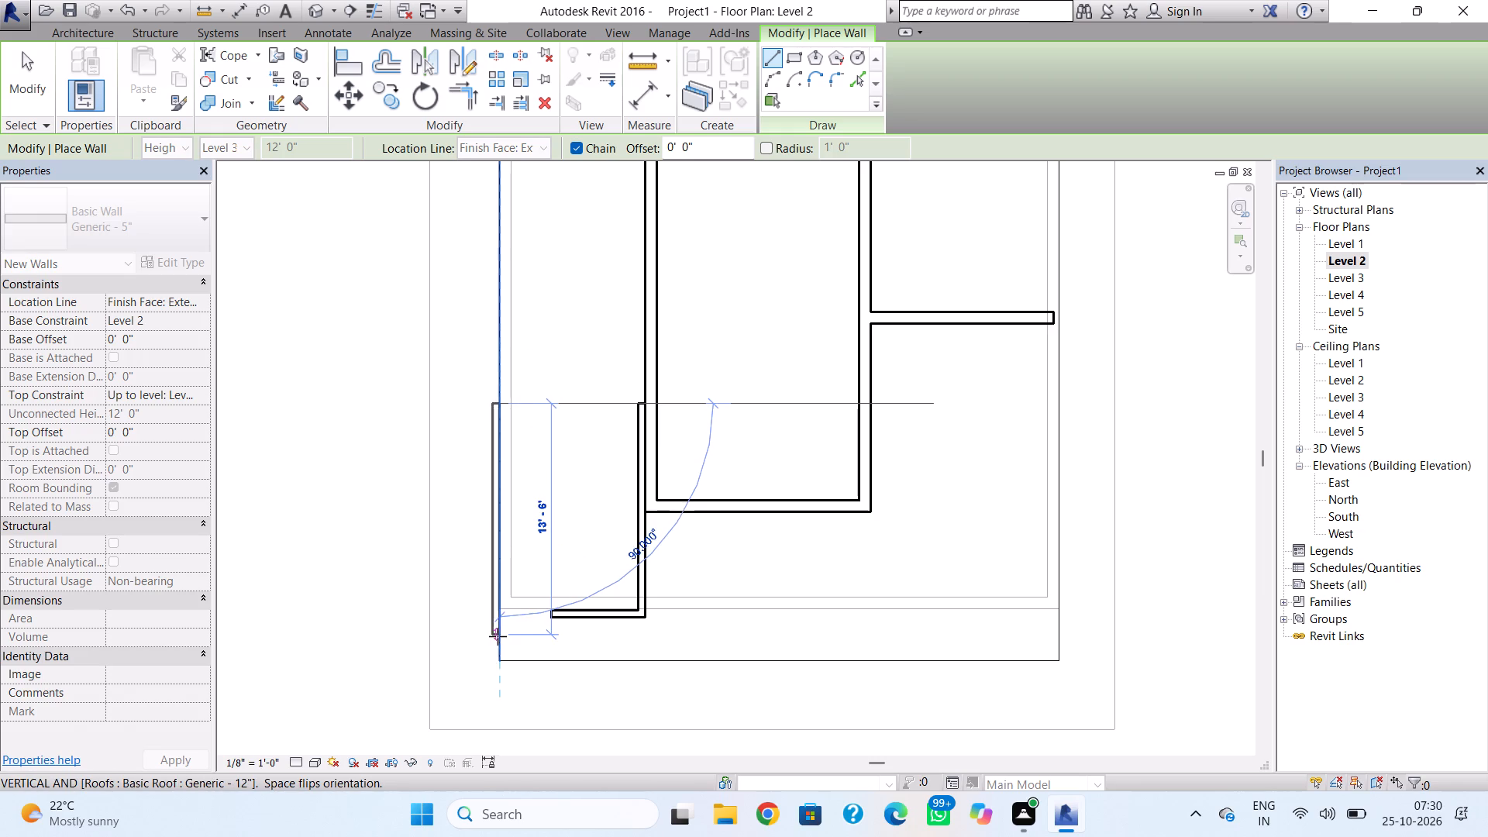
key(space)
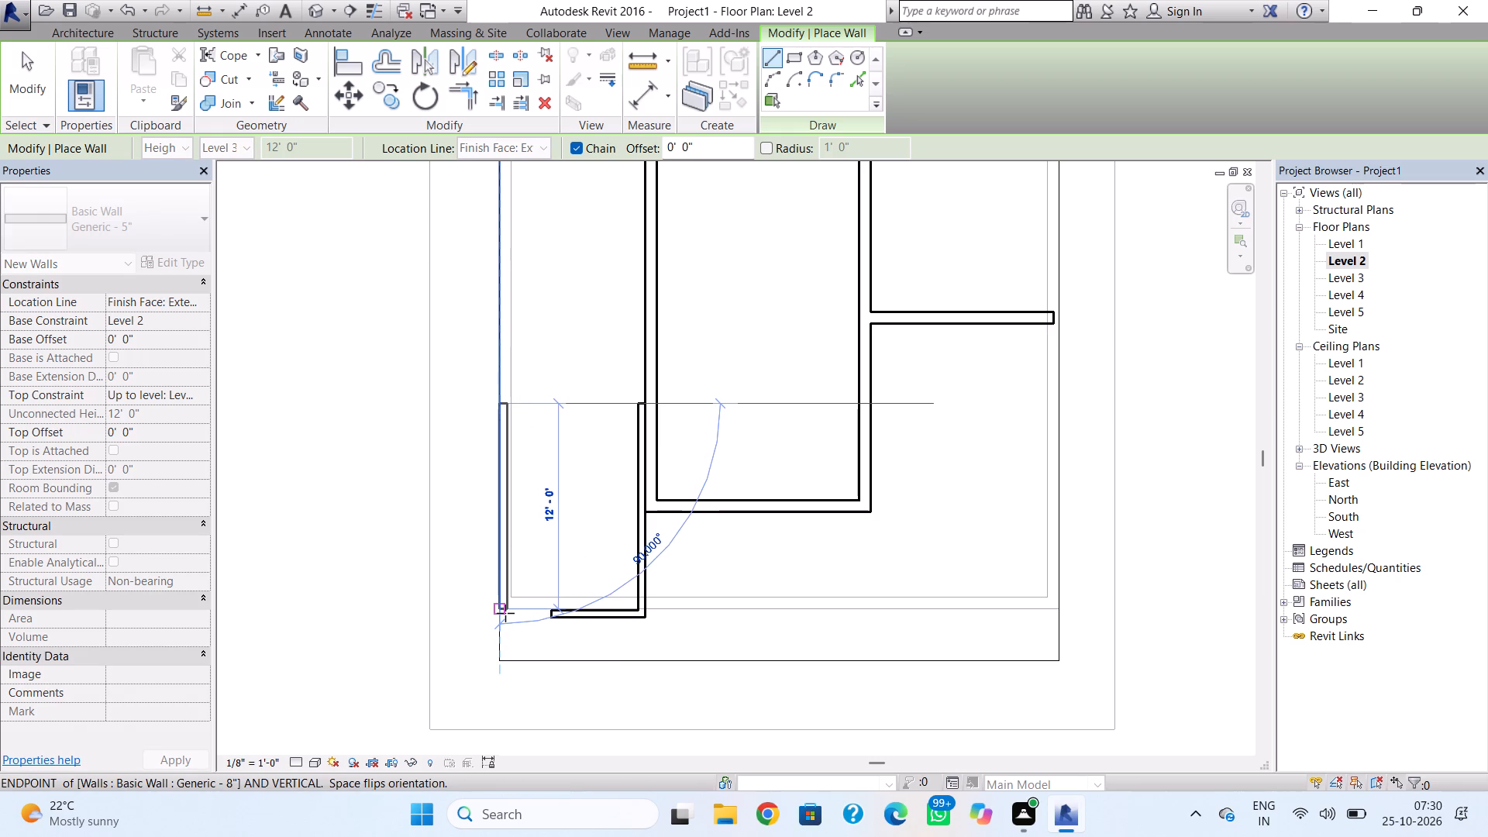
click(505, 613)
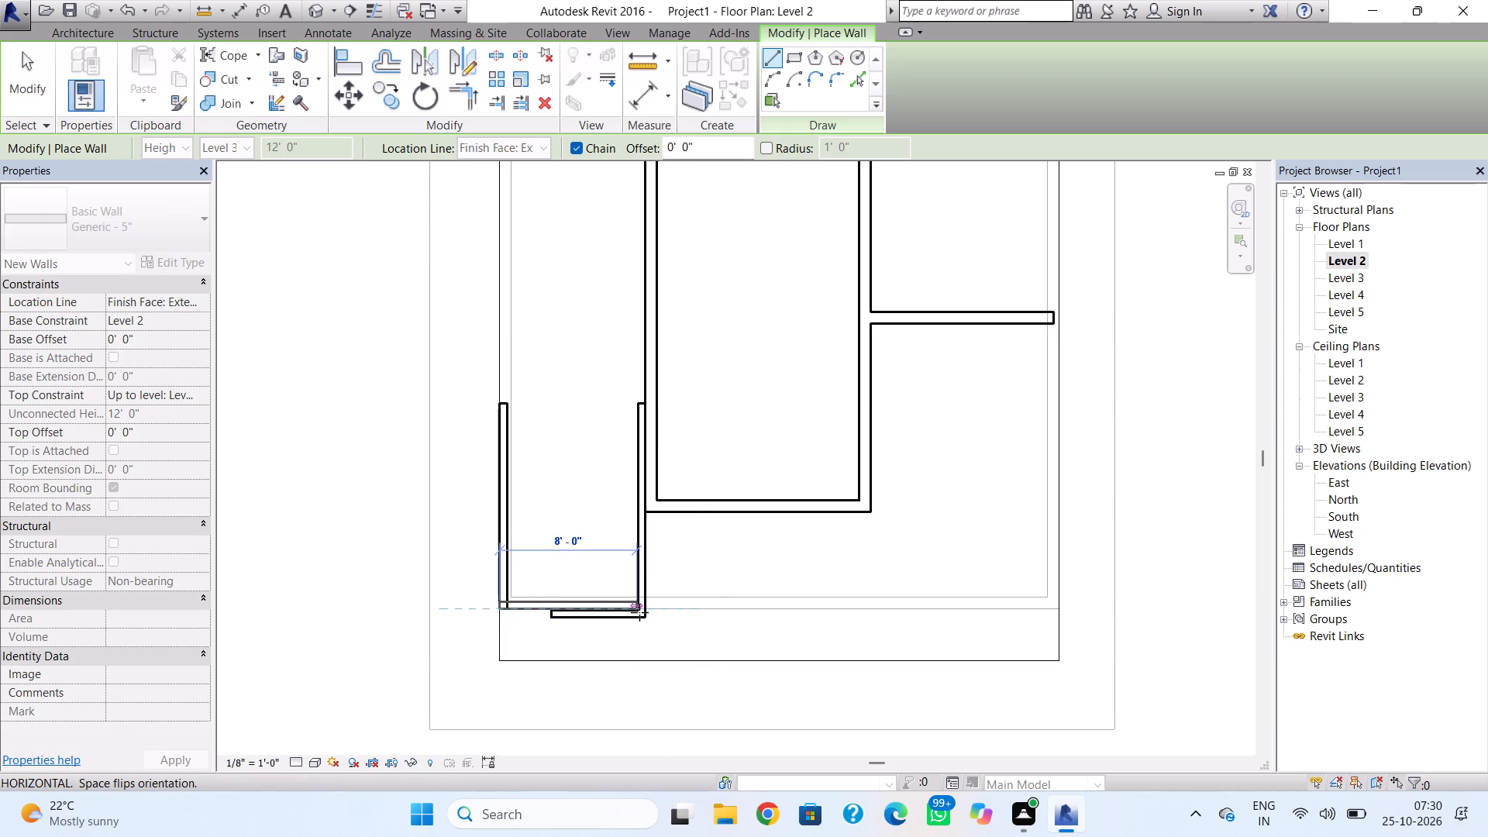
scroll(641, 615, up, 4)
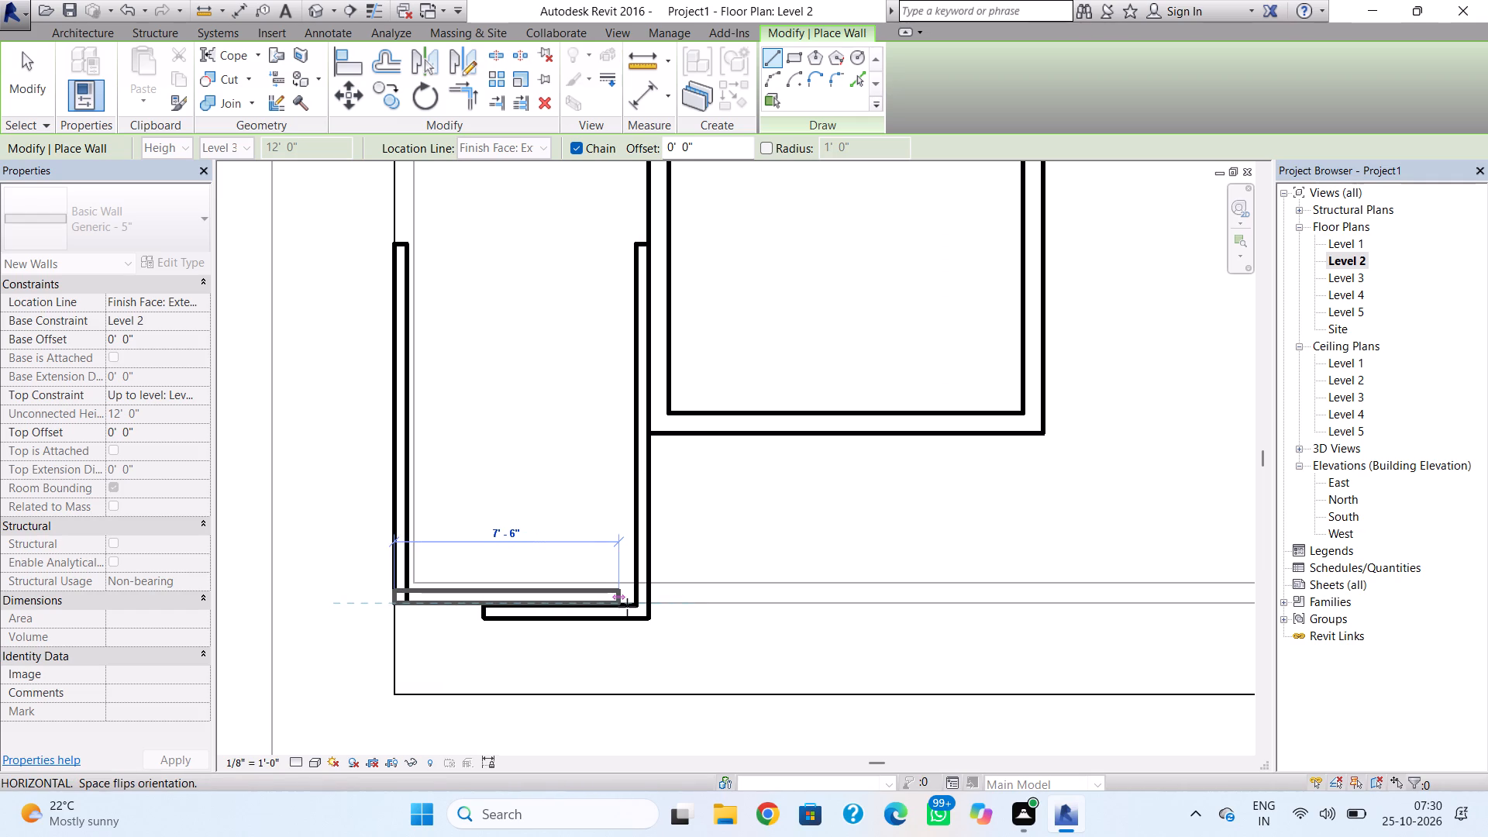
click(627, 607)
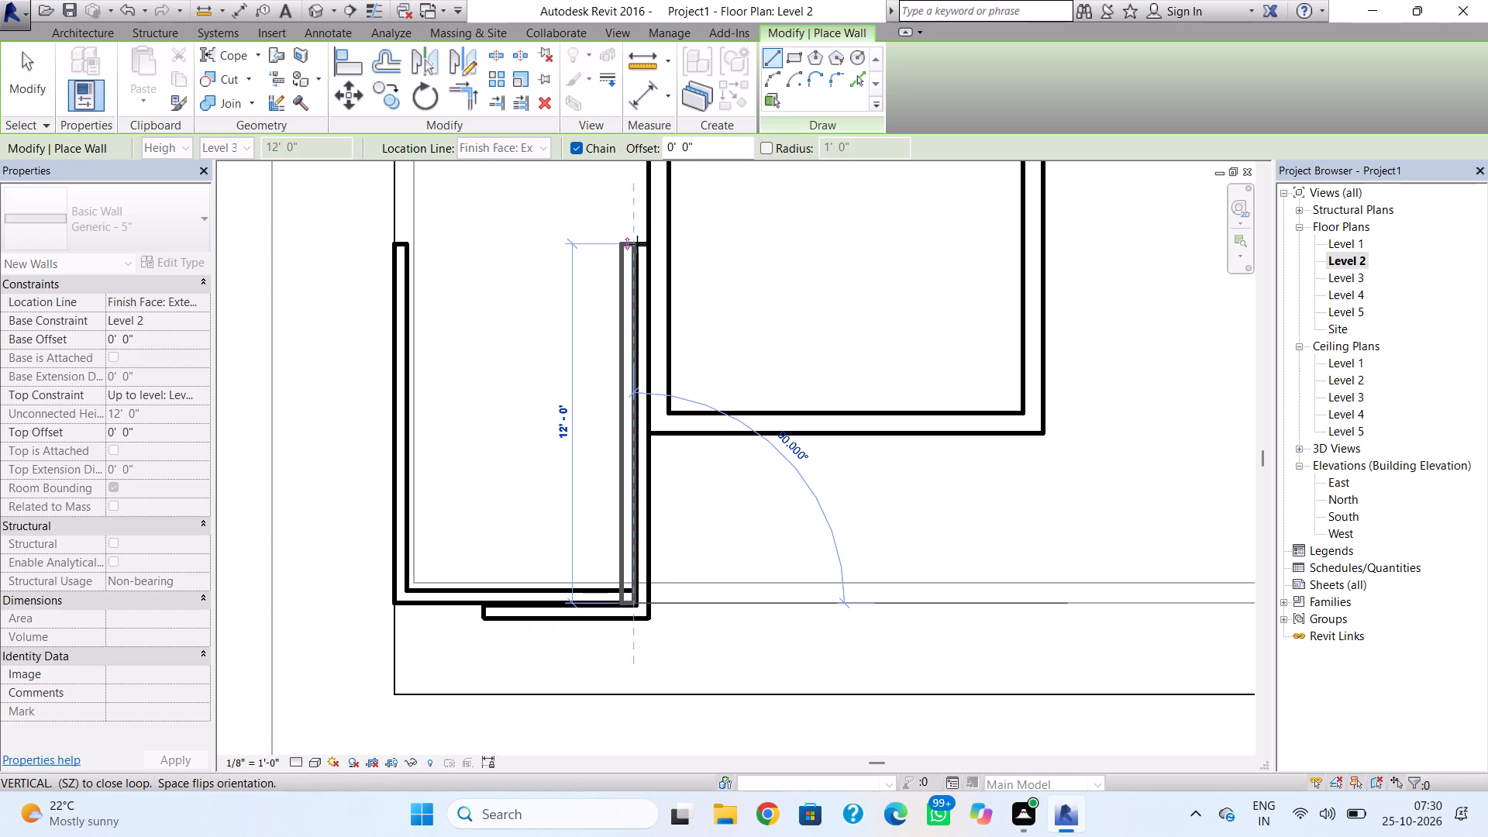
click(637, 244)
key(Escape)
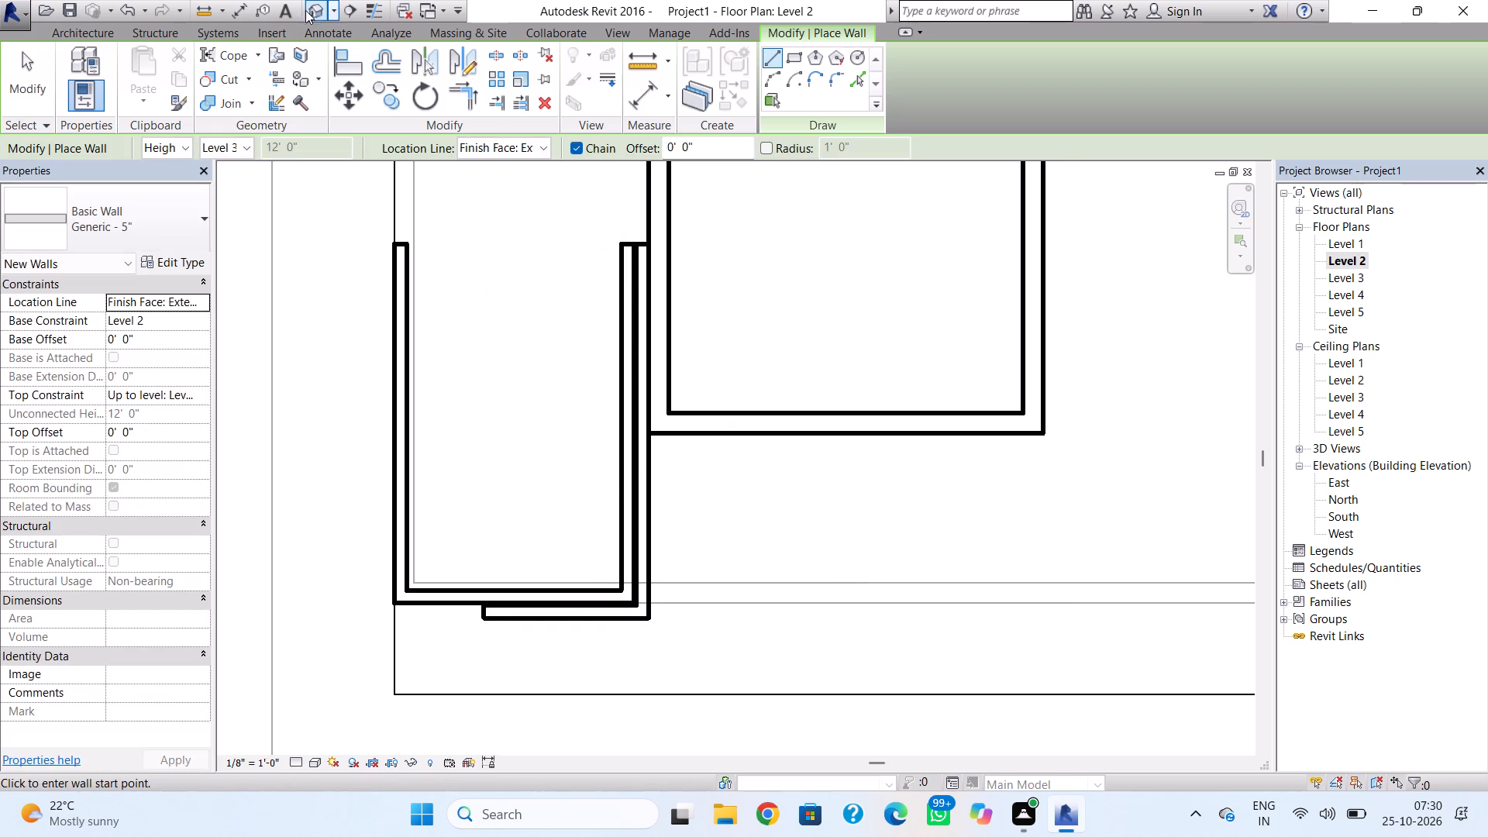
In the default 3D view, select the three connected Generic - 5" walls forming the U-shaped enclosure.
click(307, 6)
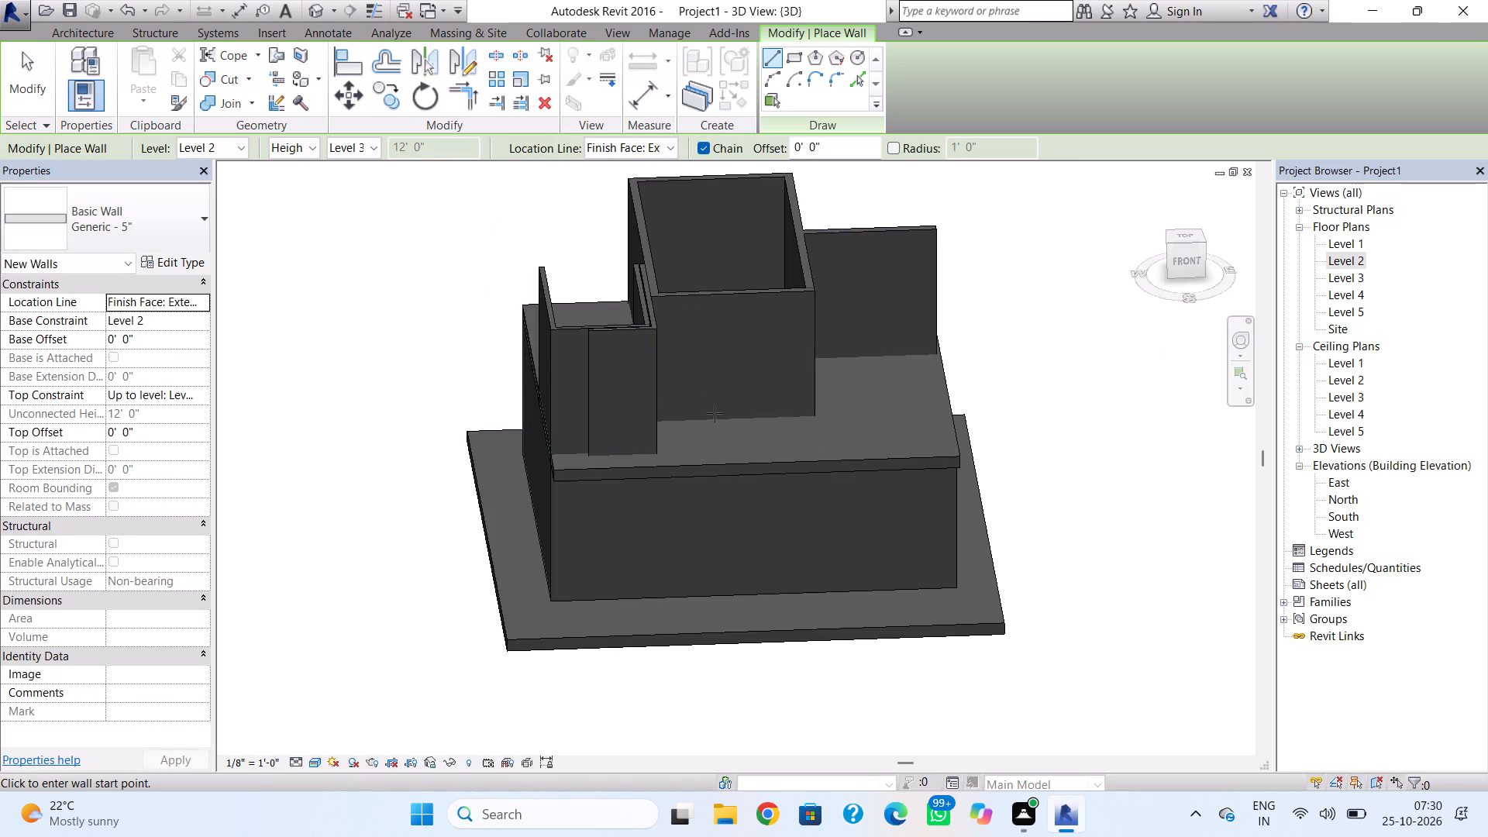
shift+right_drag(704, 415, 646, 391)
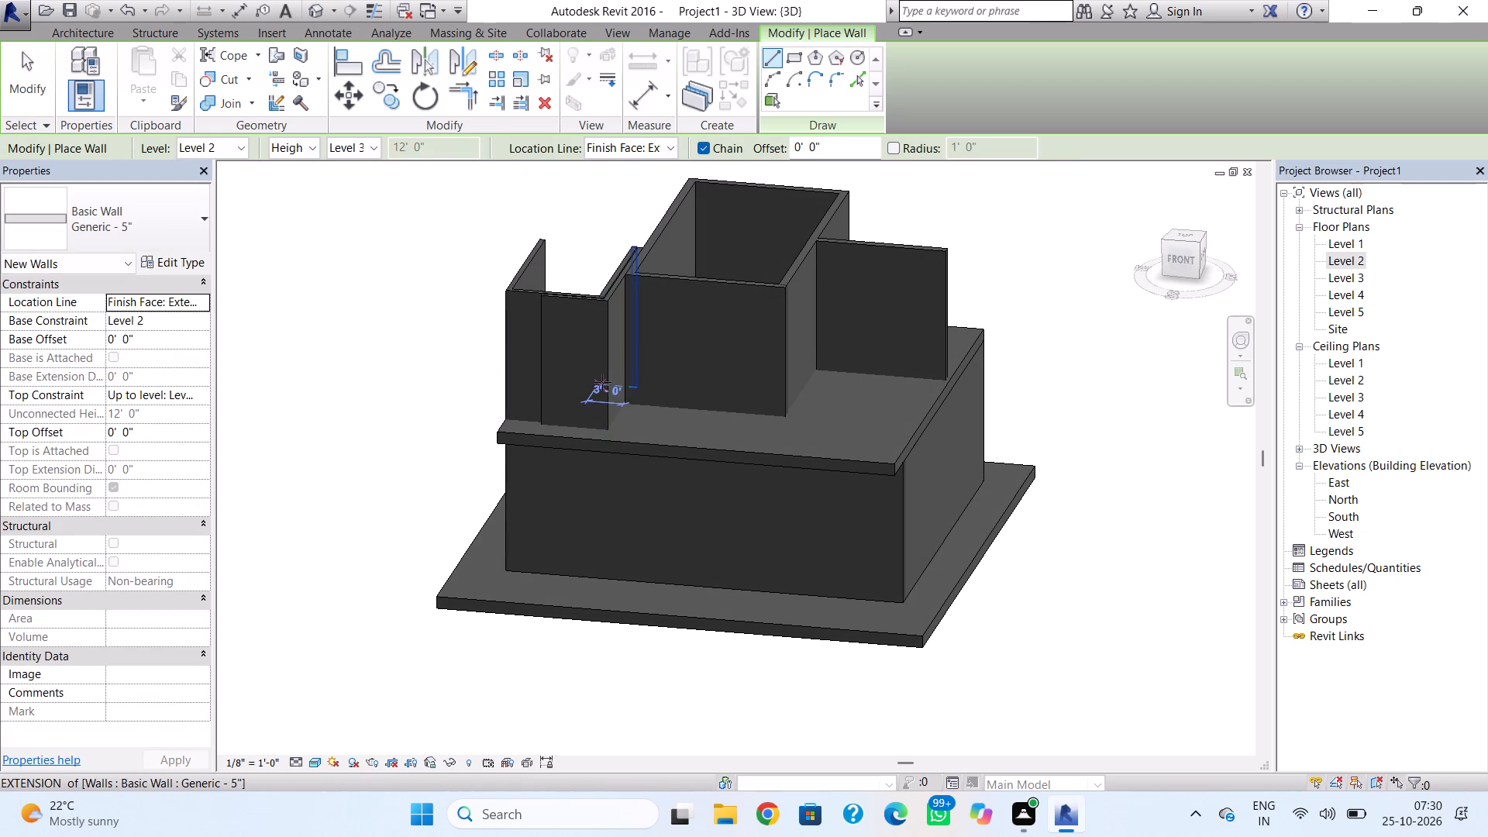
key(Escape)
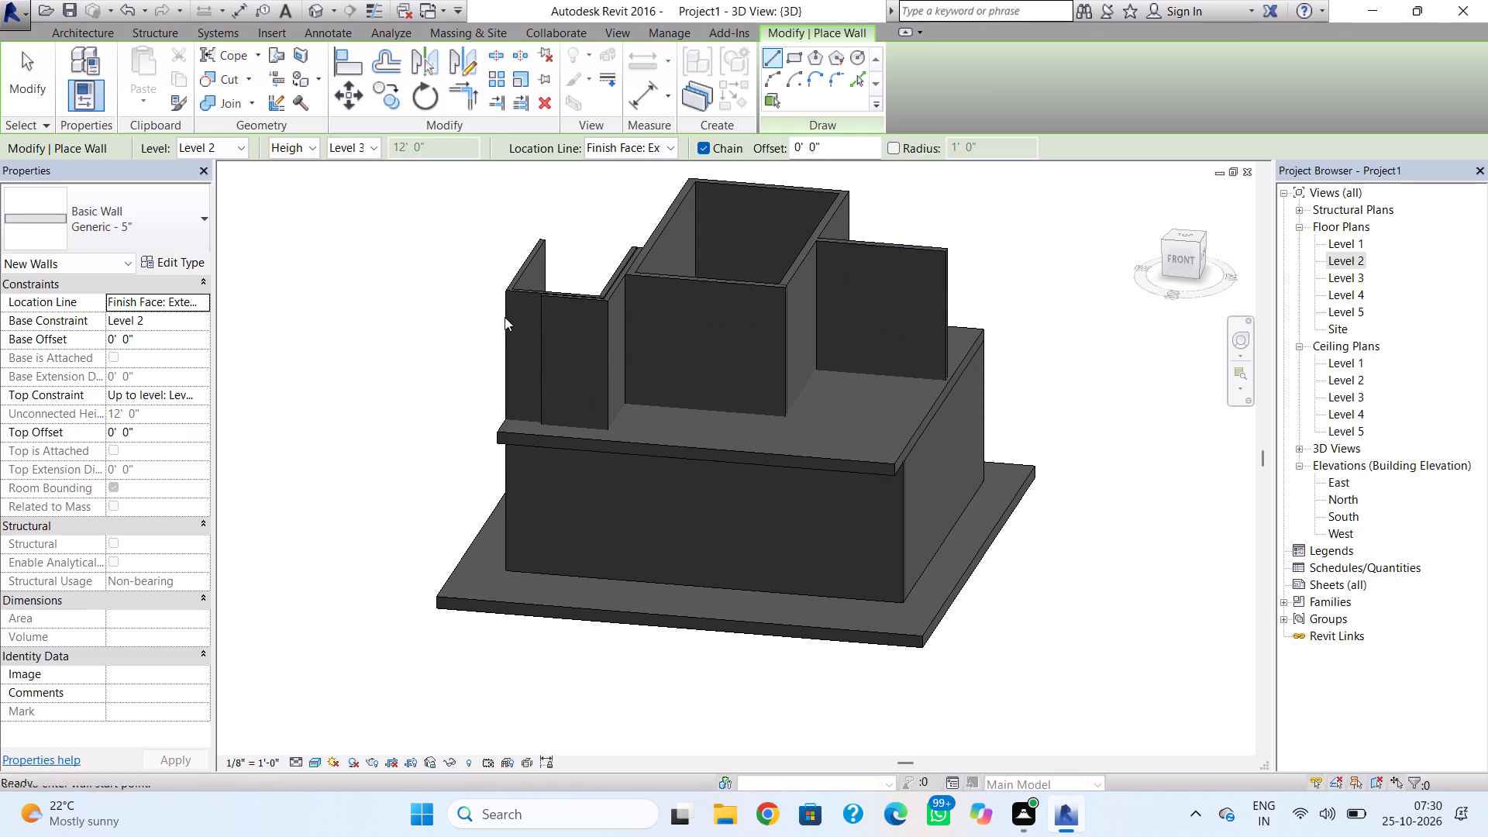
shift+right_drag(503, 319, 622, 339)
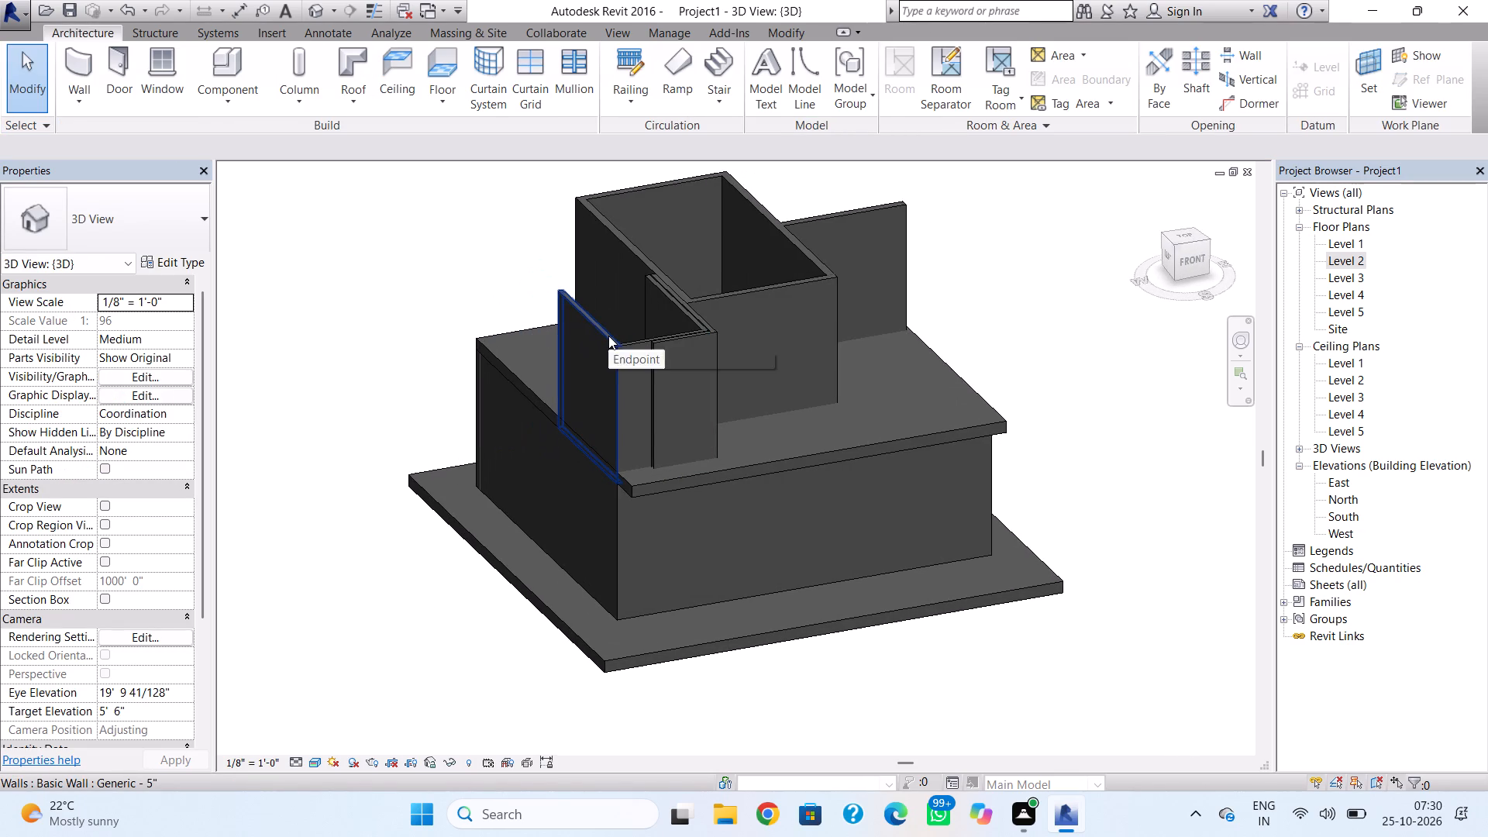
click(608, 336)
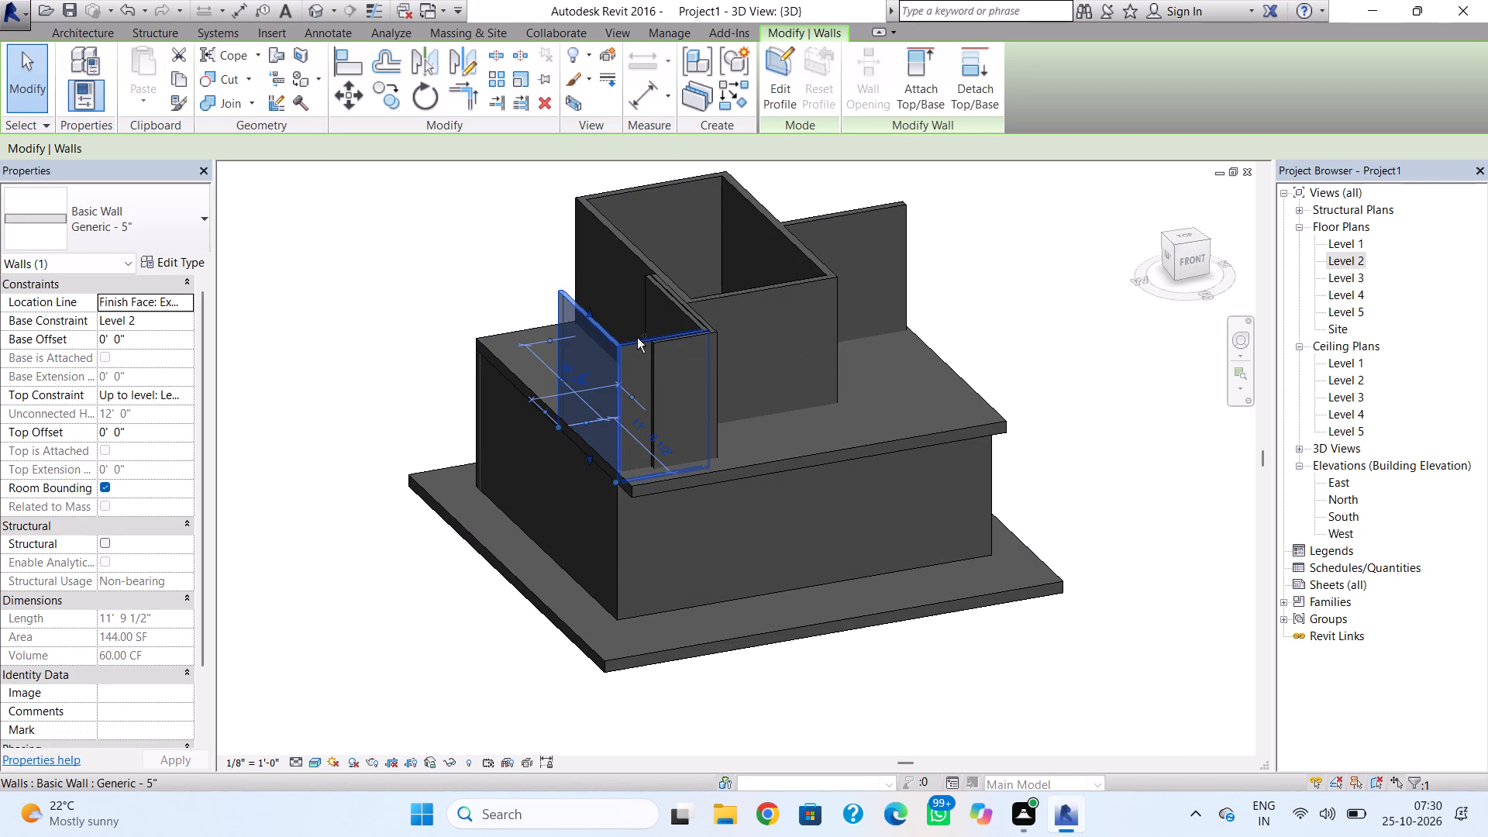
ctrl+click(635, 339)
ctrl+click(667, 304)
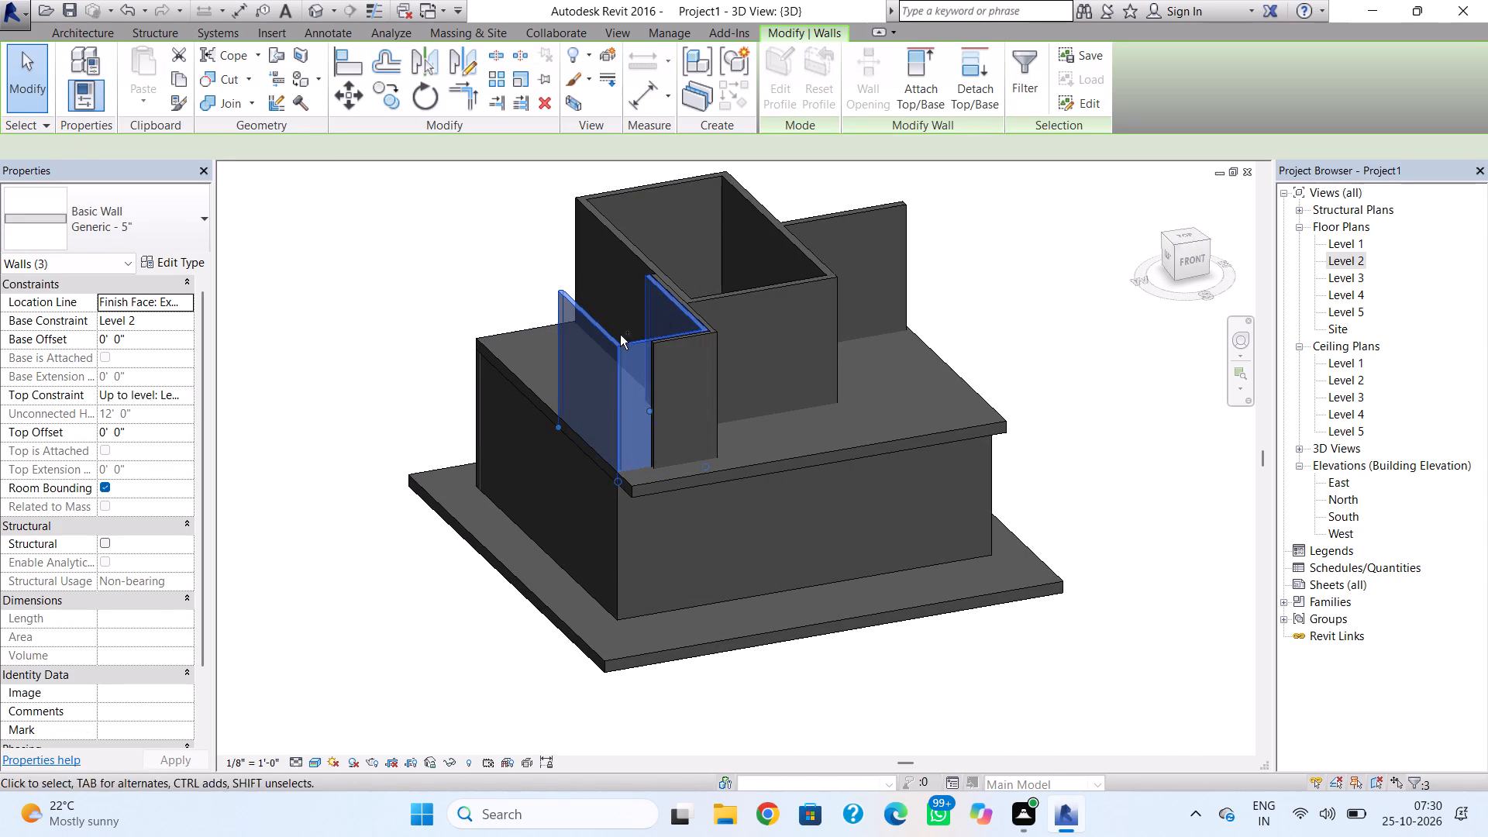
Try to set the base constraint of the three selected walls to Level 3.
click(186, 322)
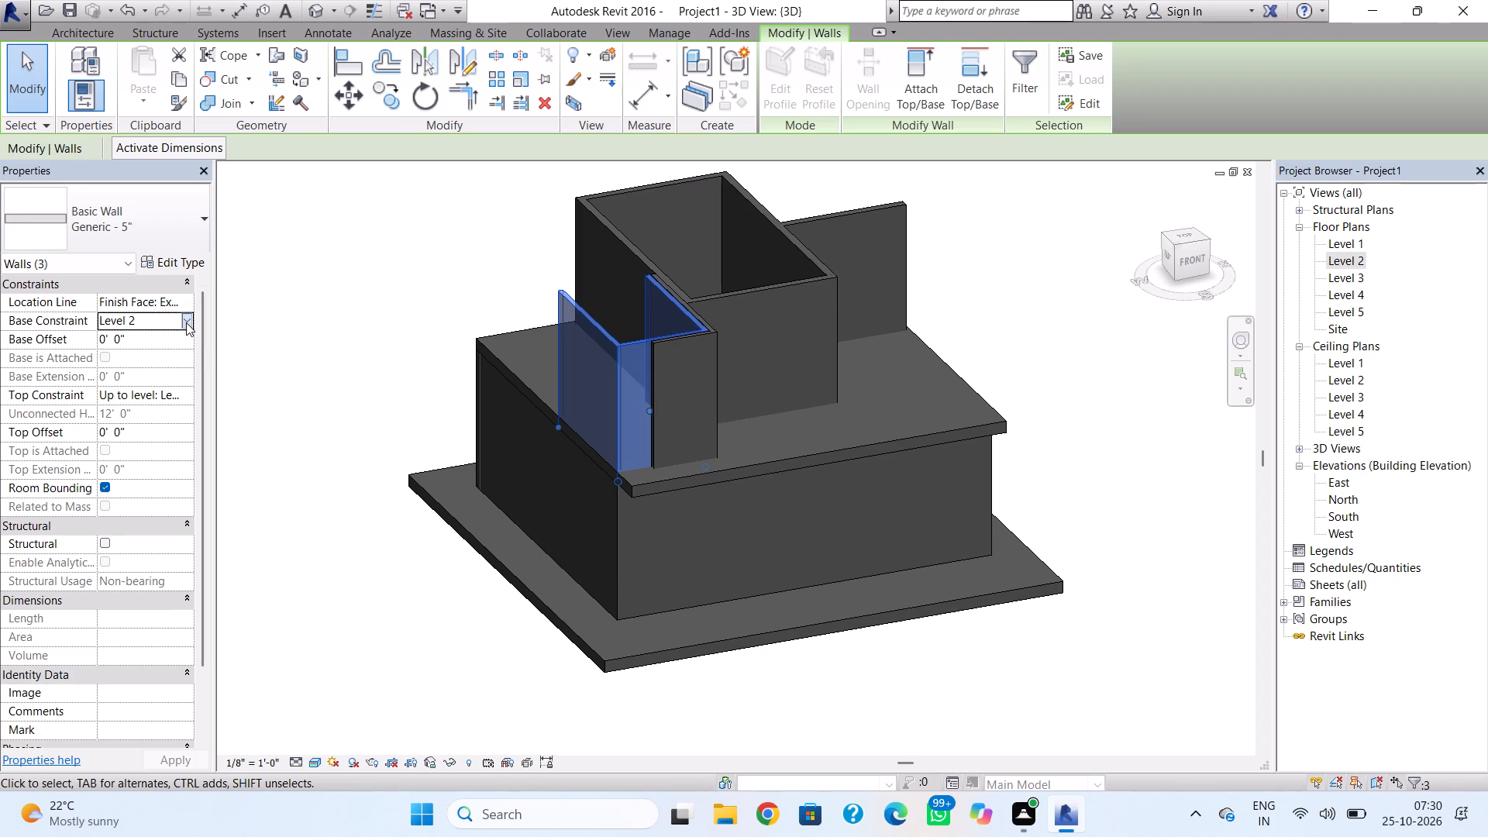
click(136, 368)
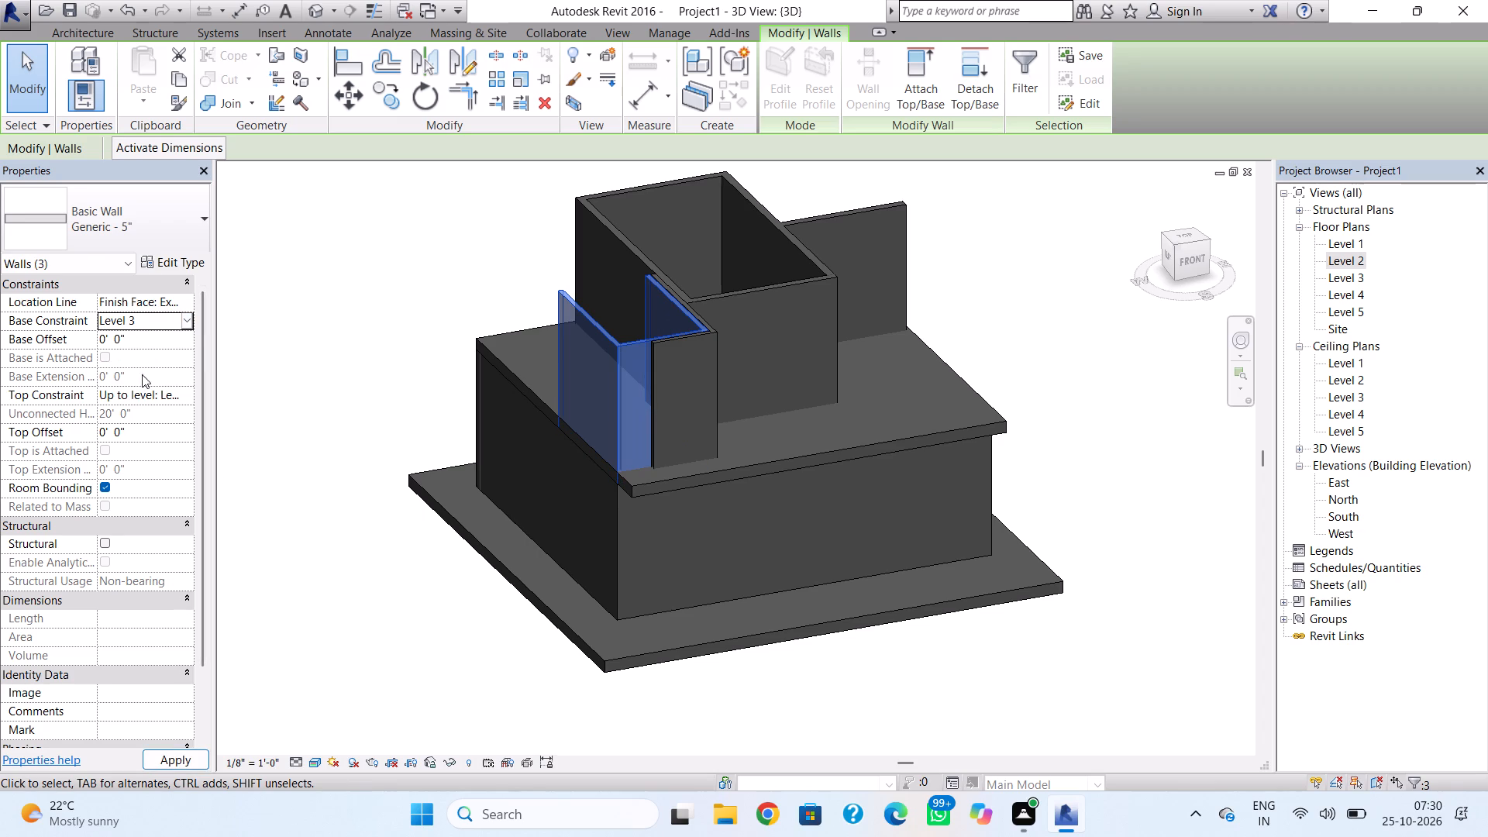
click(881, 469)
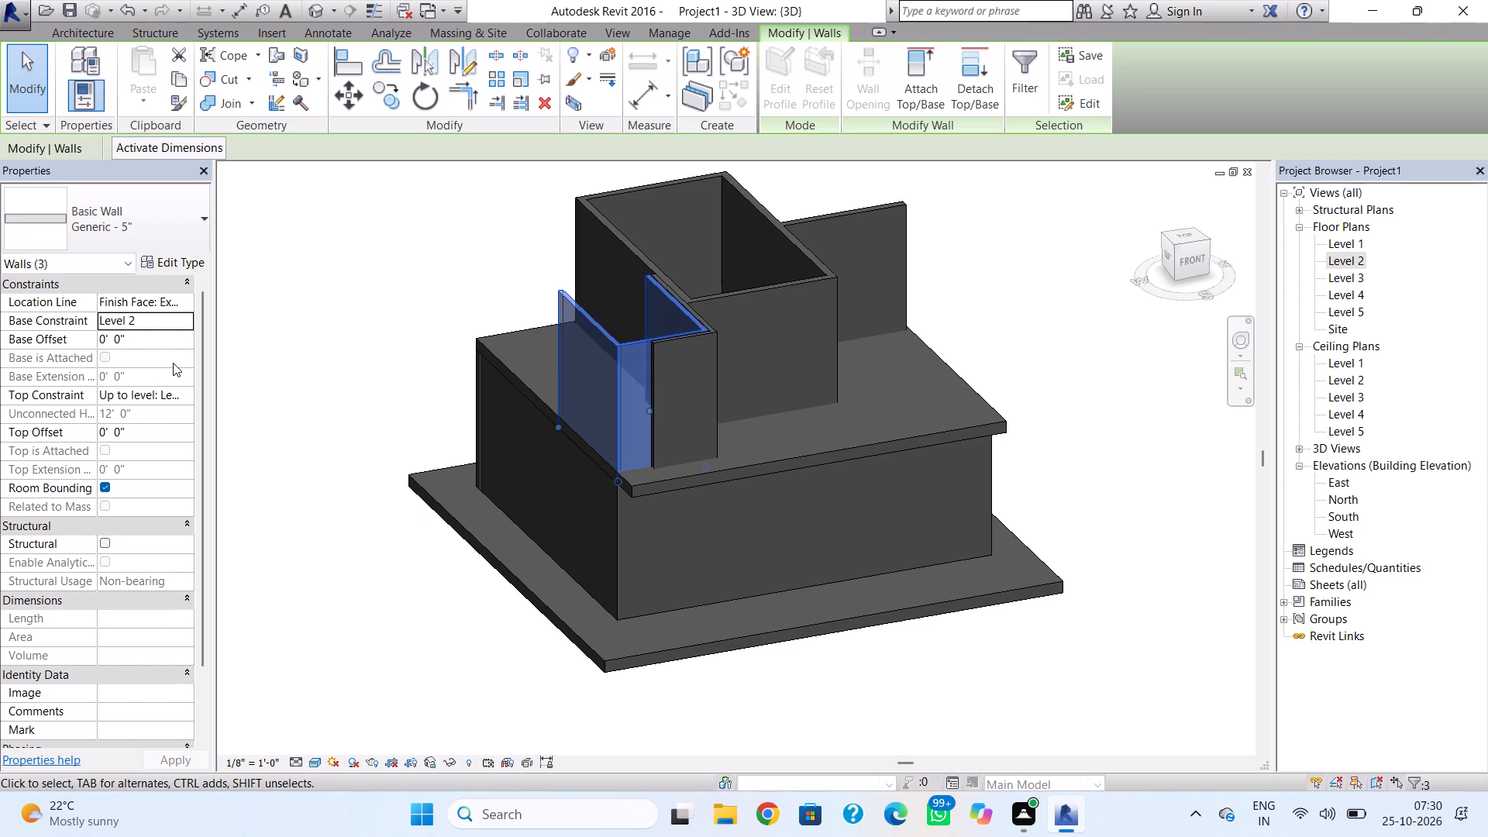
Set the top constraint of the three selected walls to Up to level: Level 4.
click(176, 388)
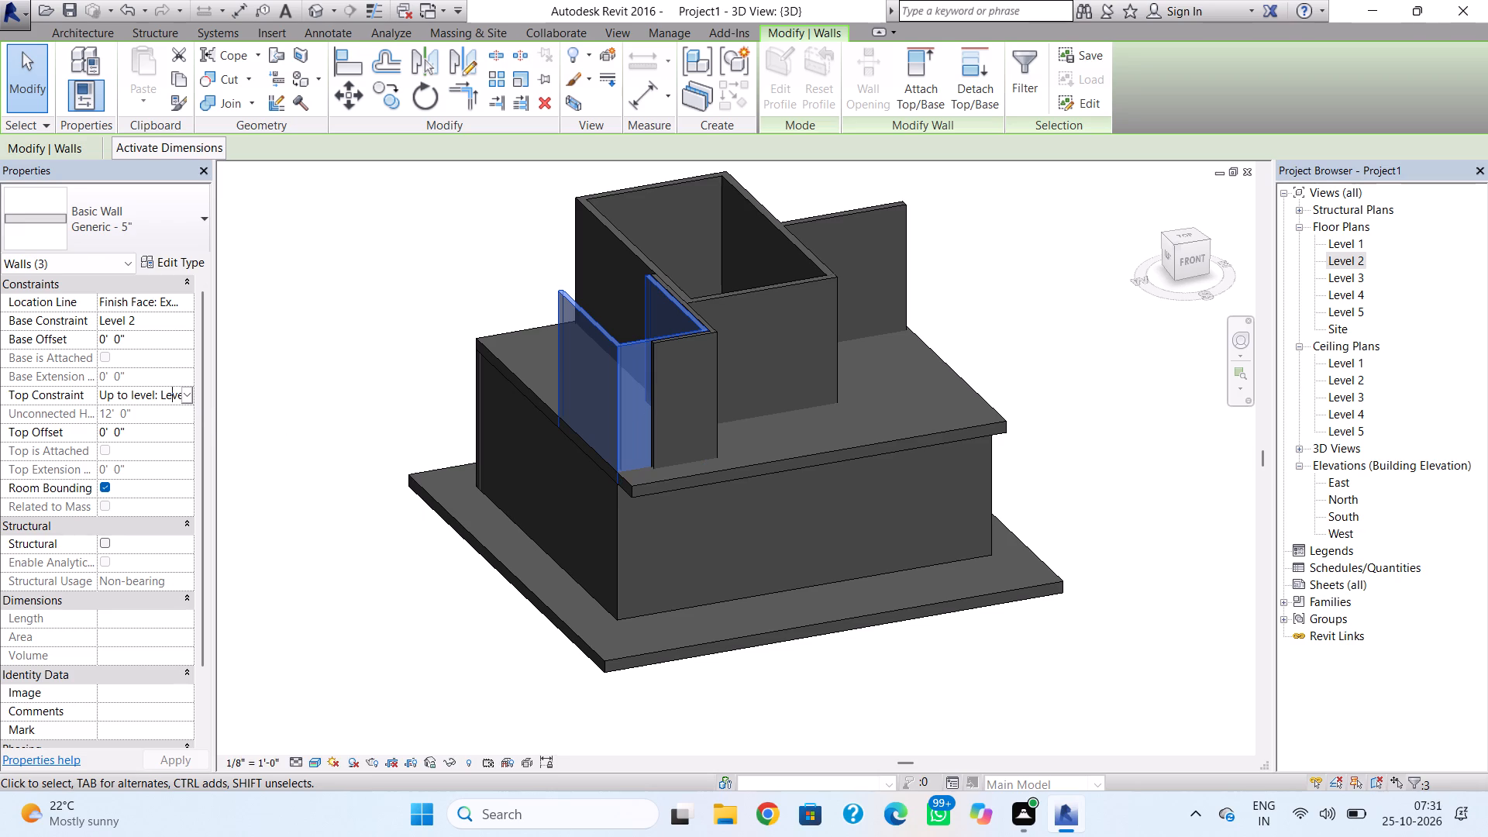
click(184, 398)
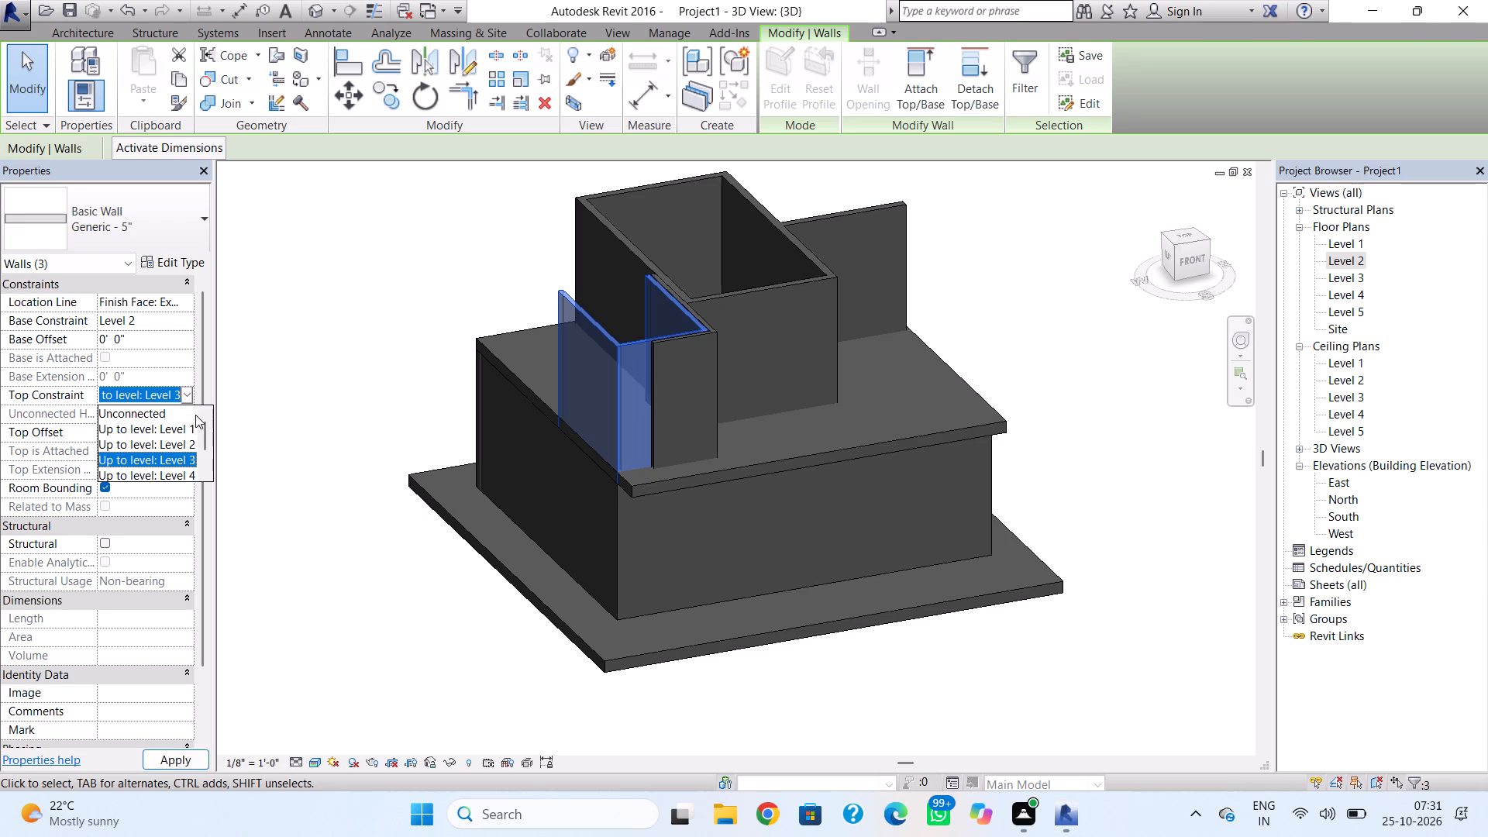
click(176, 473)
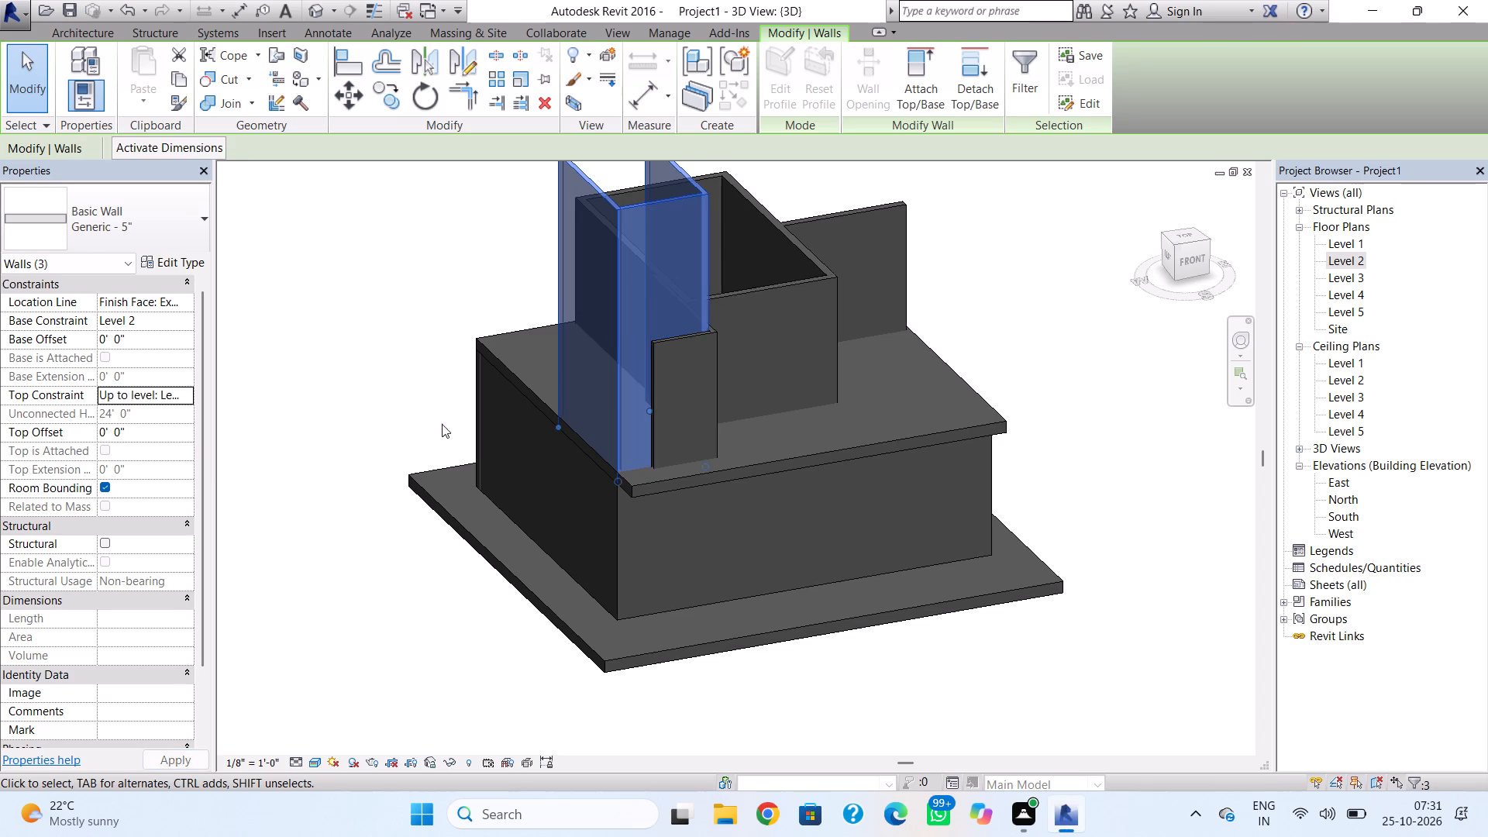
key(Escape)
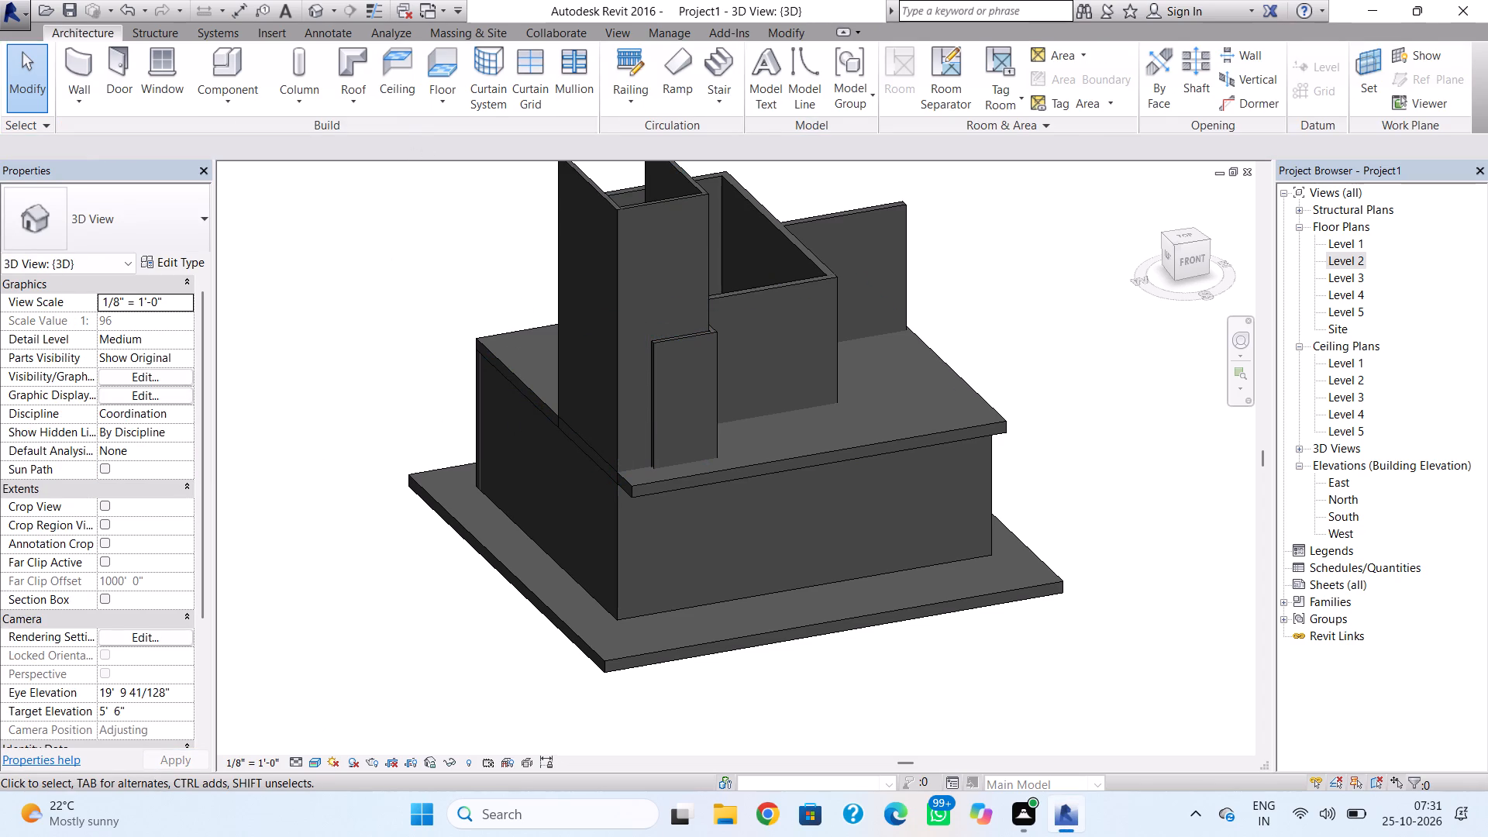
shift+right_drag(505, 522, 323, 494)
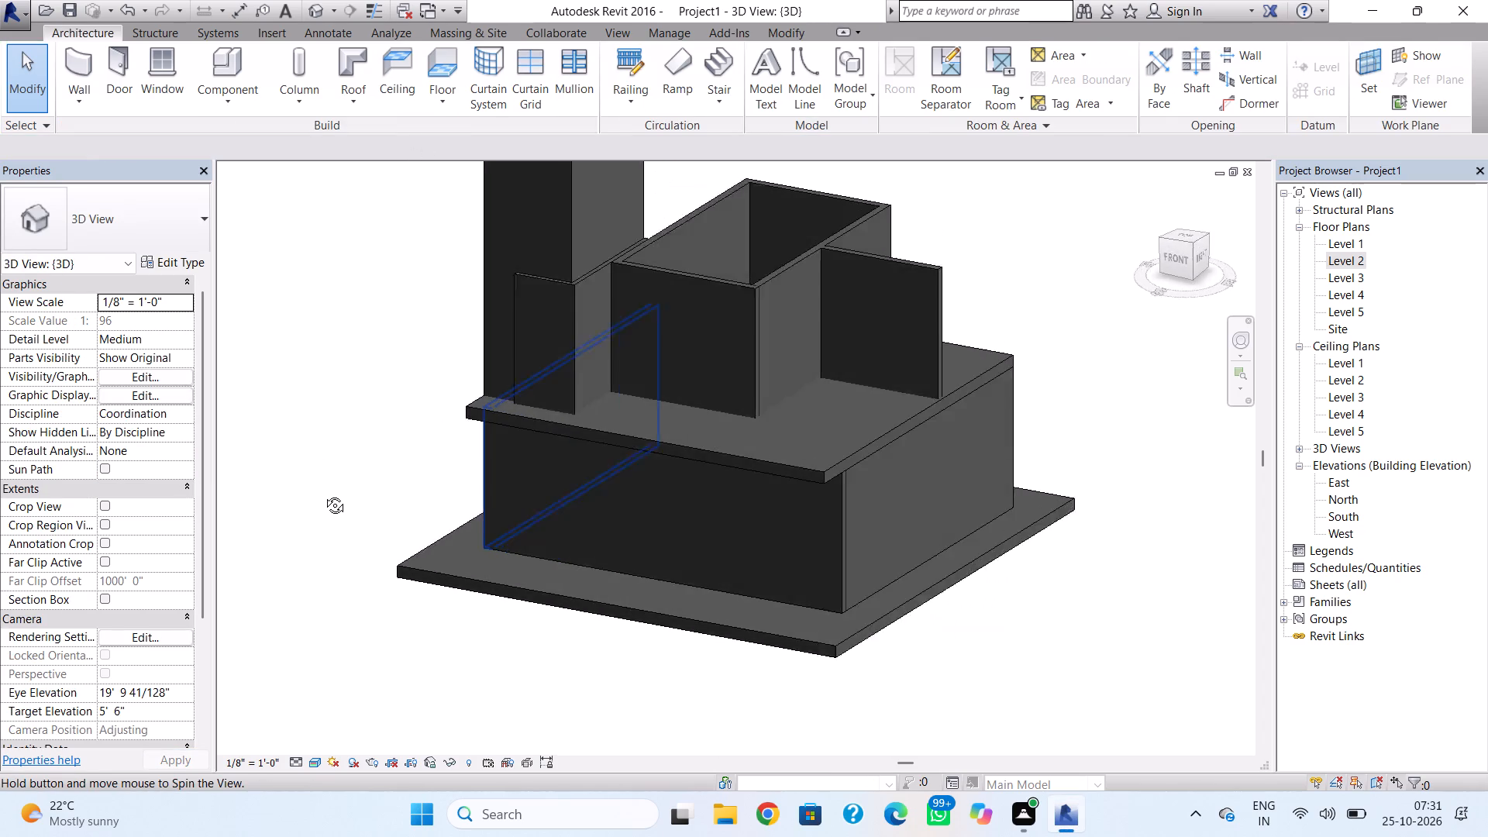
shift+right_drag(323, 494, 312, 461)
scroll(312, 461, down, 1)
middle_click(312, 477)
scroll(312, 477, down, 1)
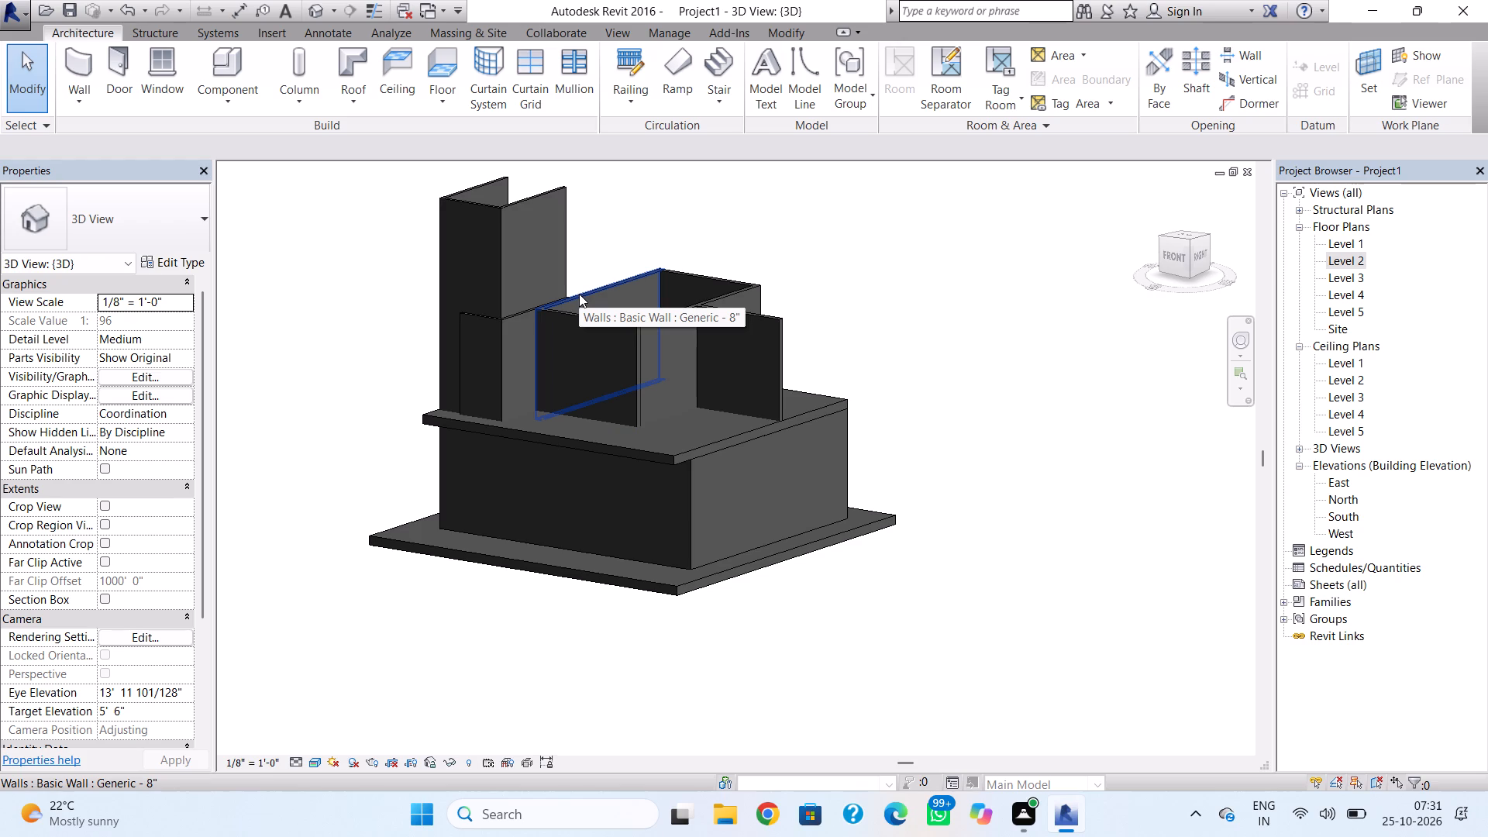
Open the Level 2 floor plan at the area around the short horizontal wall beside the central room.
click(1348, 263)
drag(1348, 263, 1355, 274)
double_click(1342, 265)
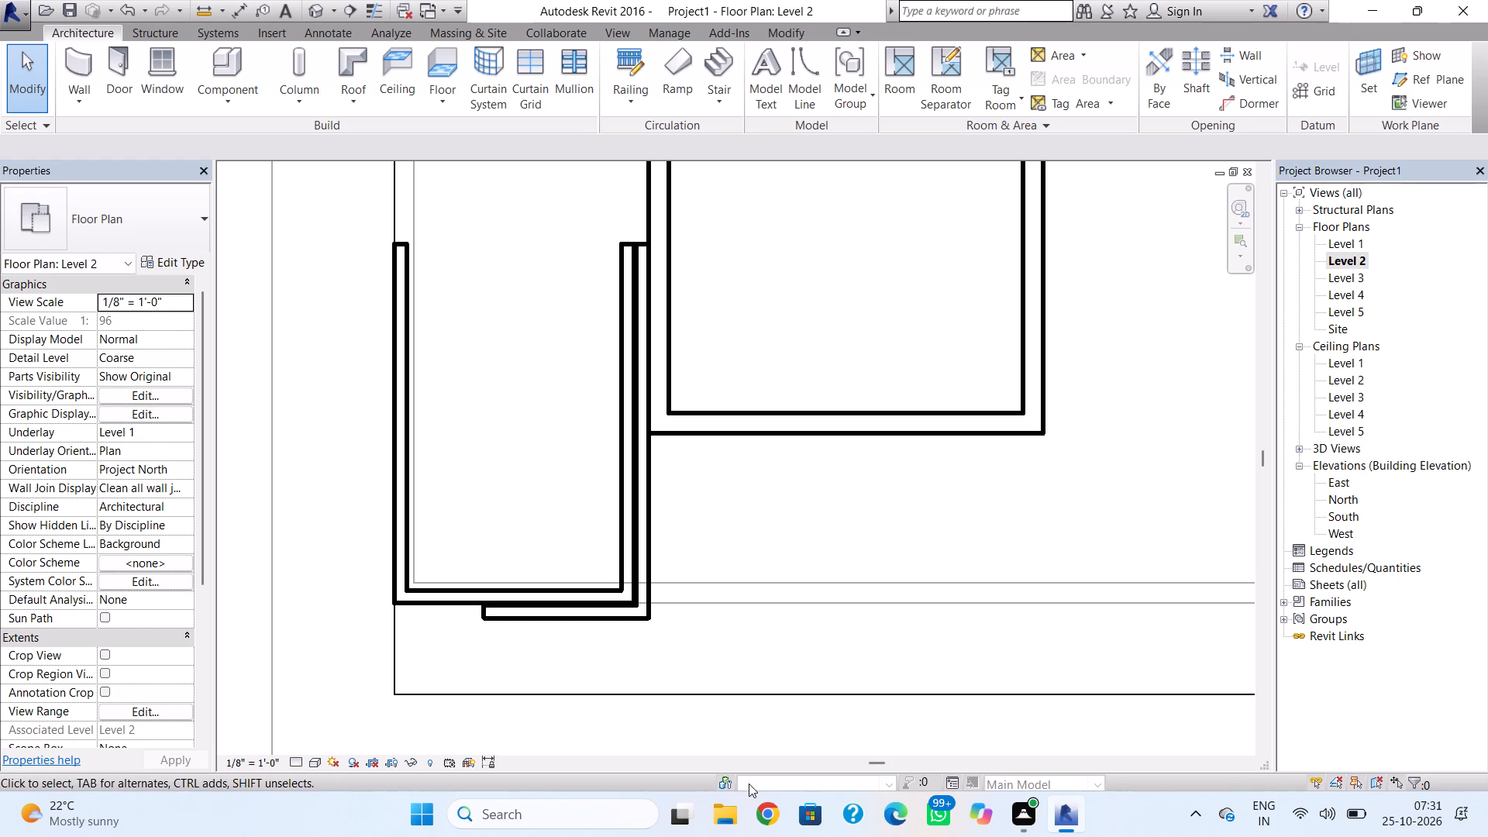
scroll(775, 836, down, 2)
scroll(1020, 473, down, 3)
middle_drag(1018, 472, 722, 623)
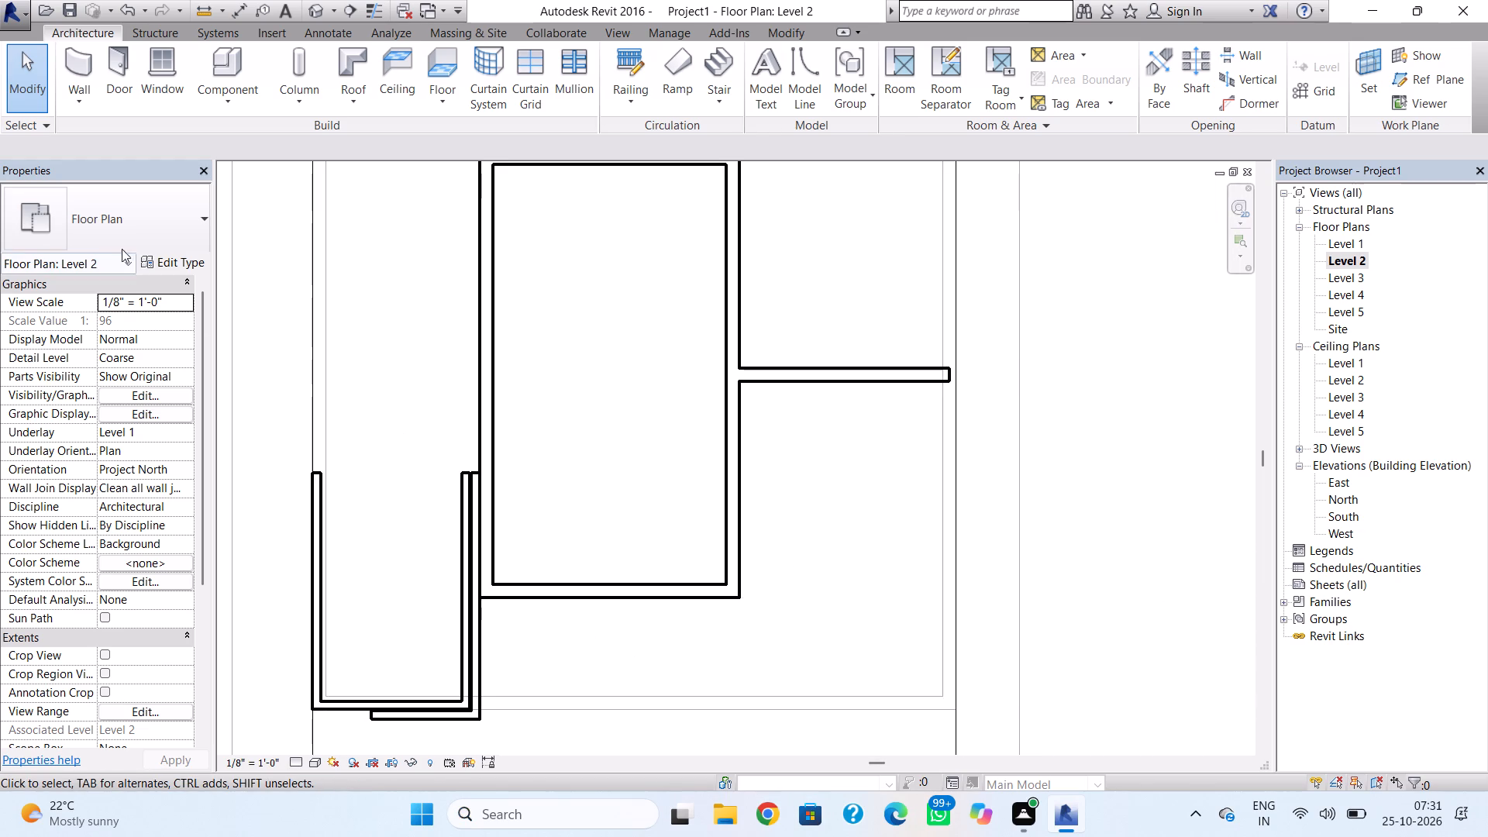
Set the type for new walls to Basic Wall Generic - 8" and try starting a wall from the short horizontal wall's free end.
click(77, 78)
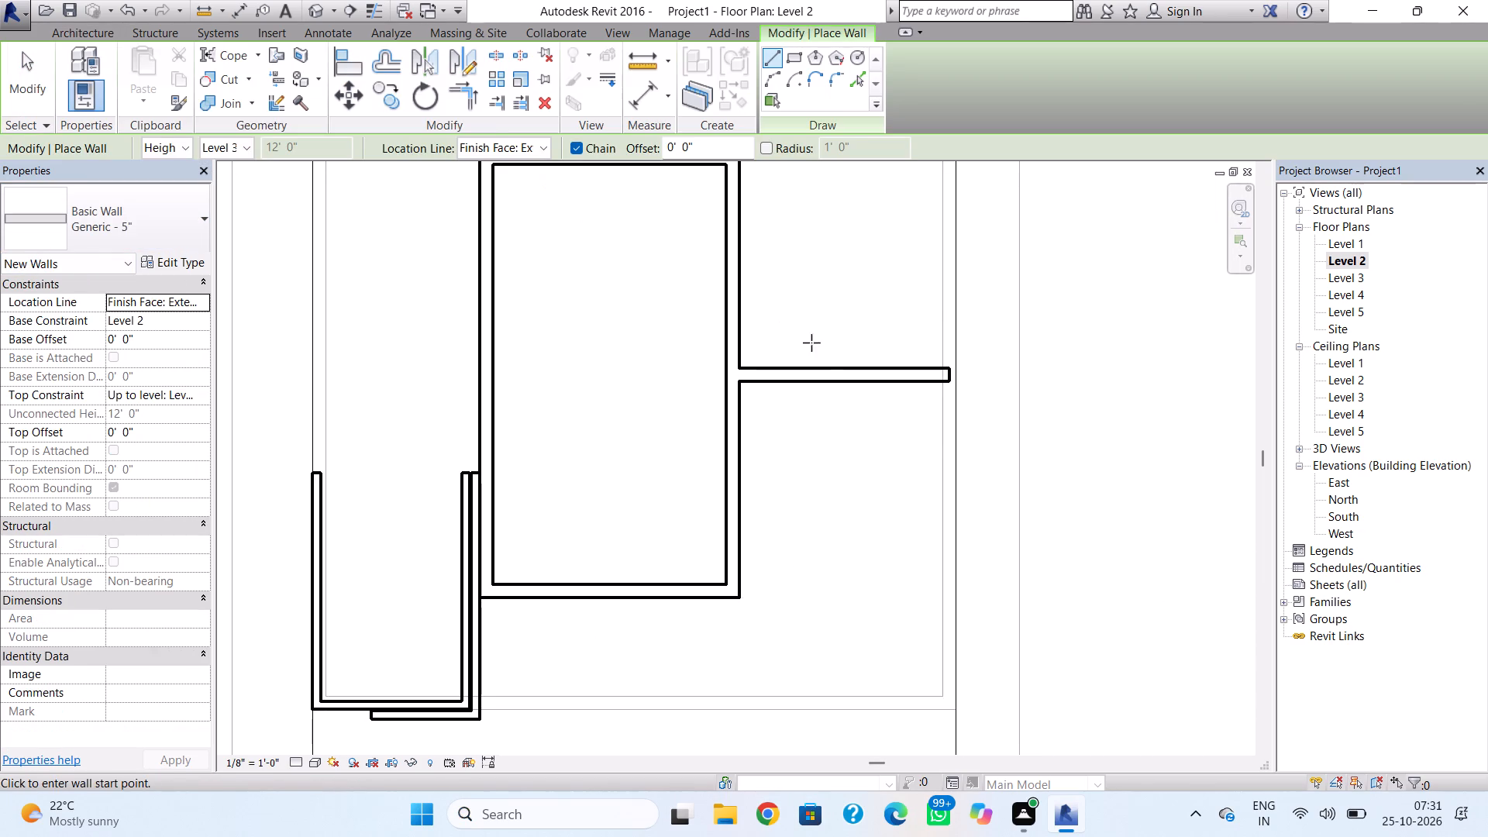
click(952, 374)
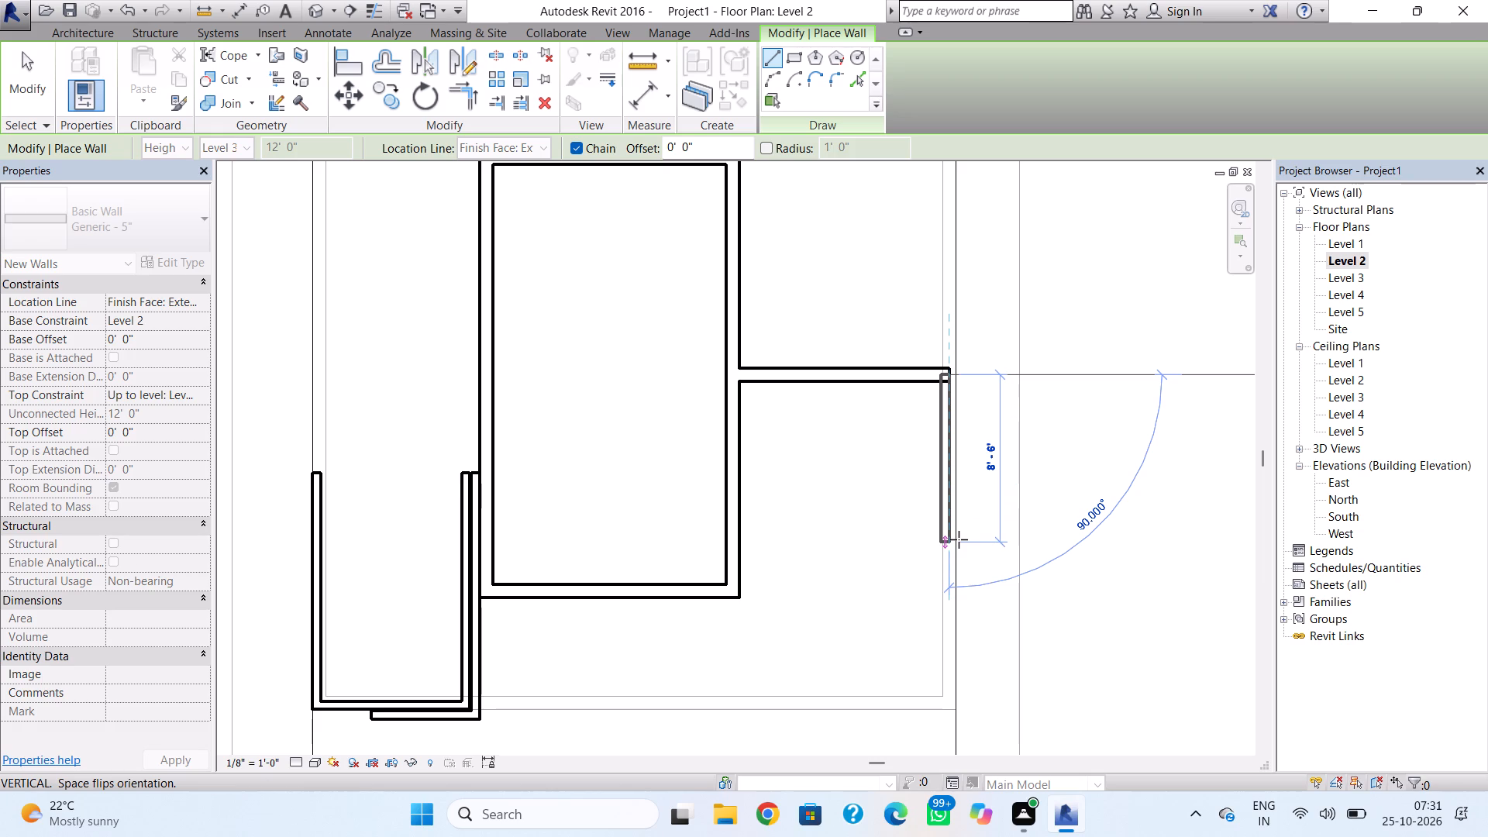
key(Escape)
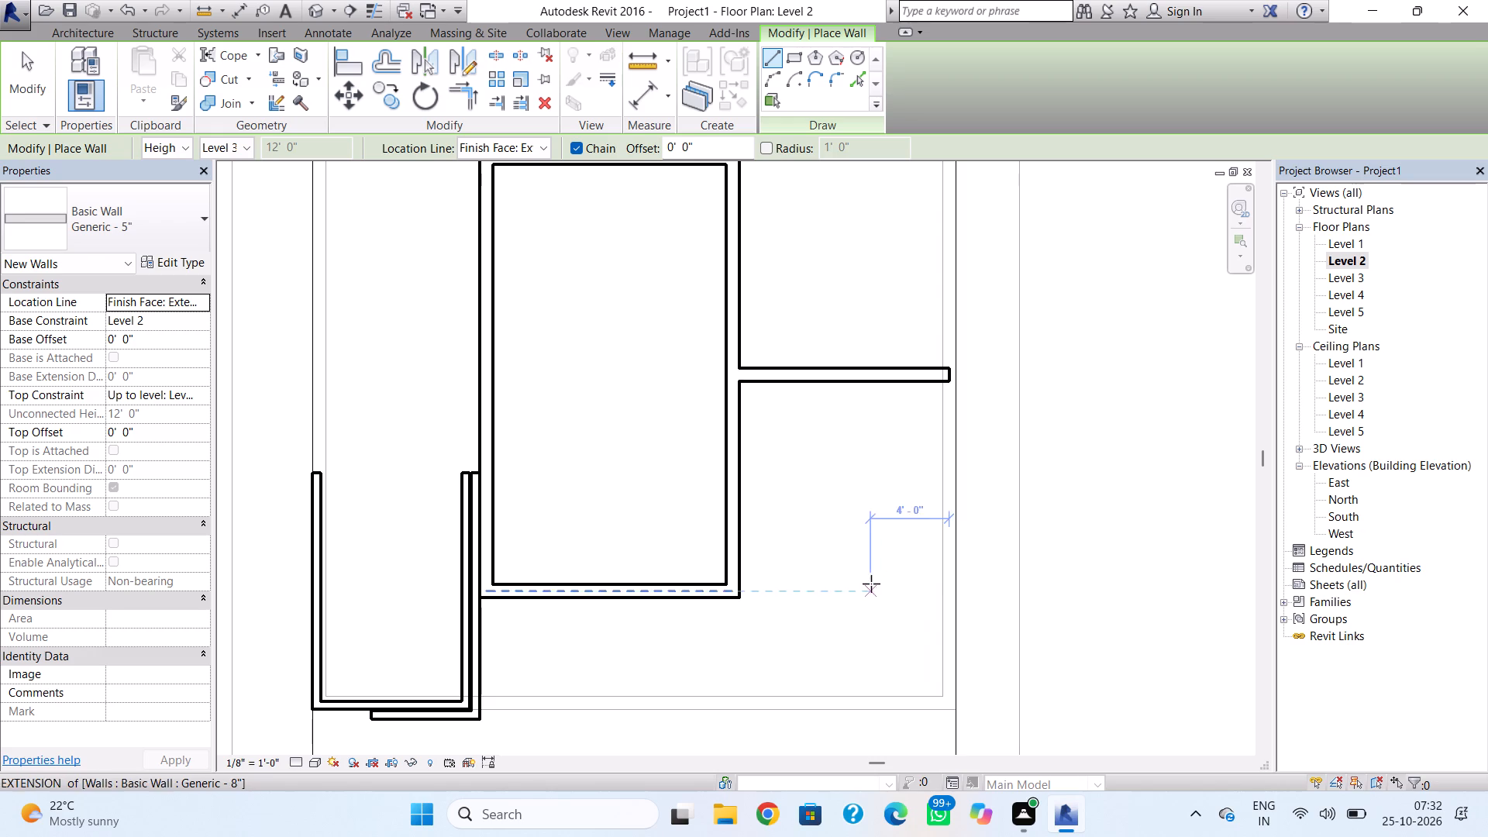
click(125, 236)
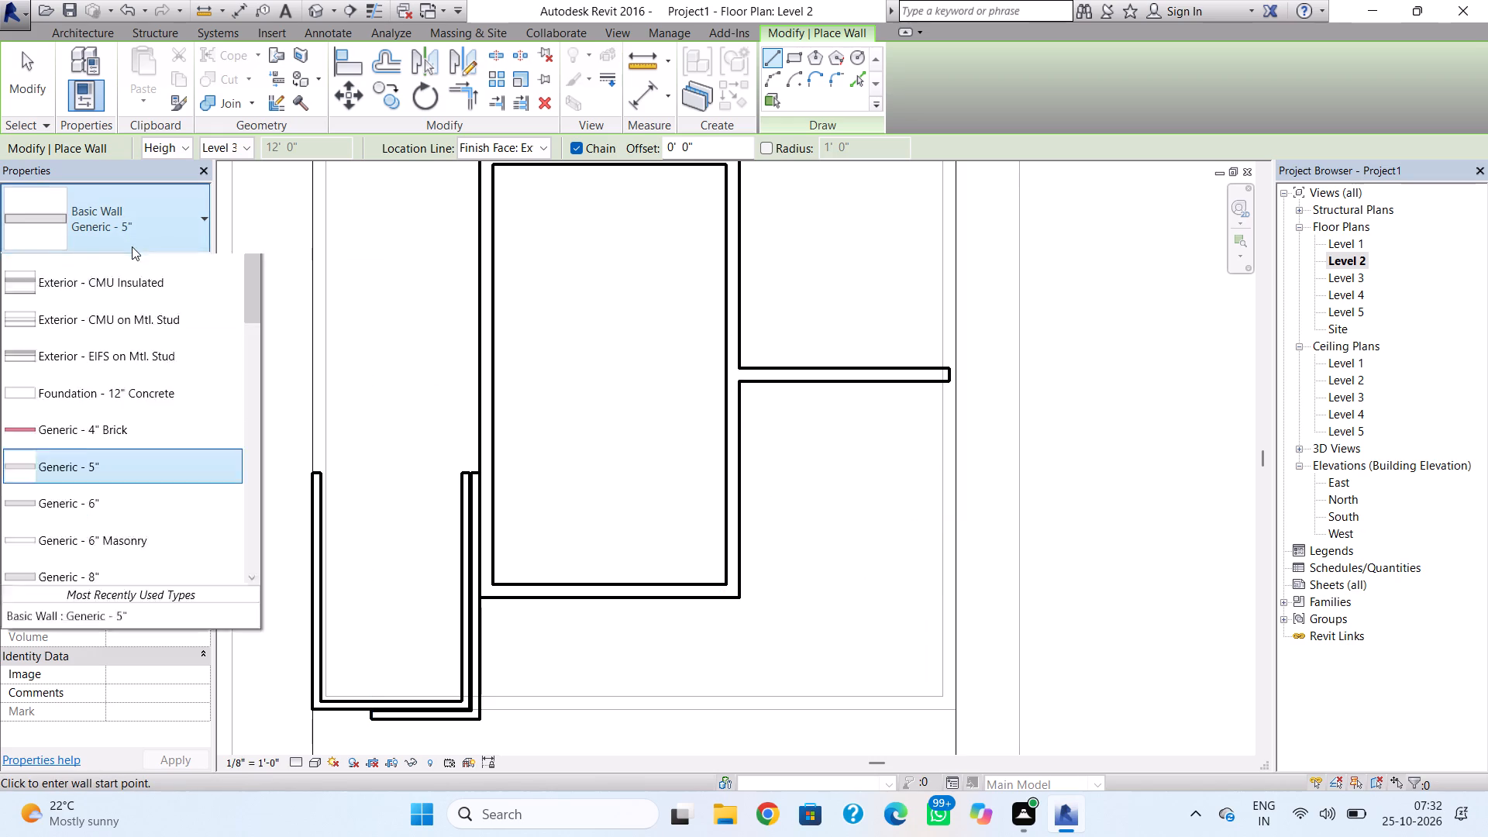
click(132, 722)
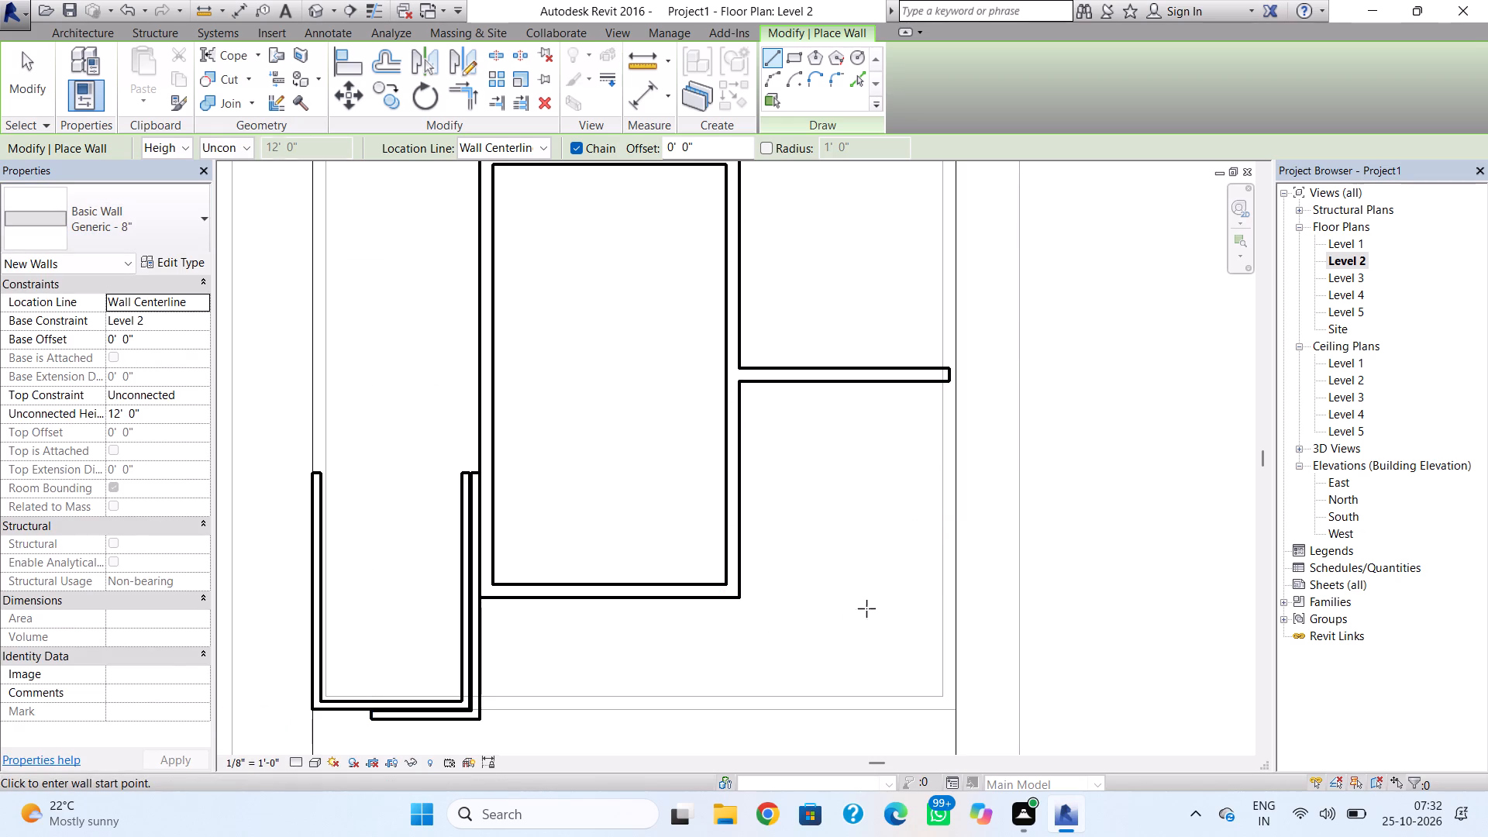
click(939, 366)
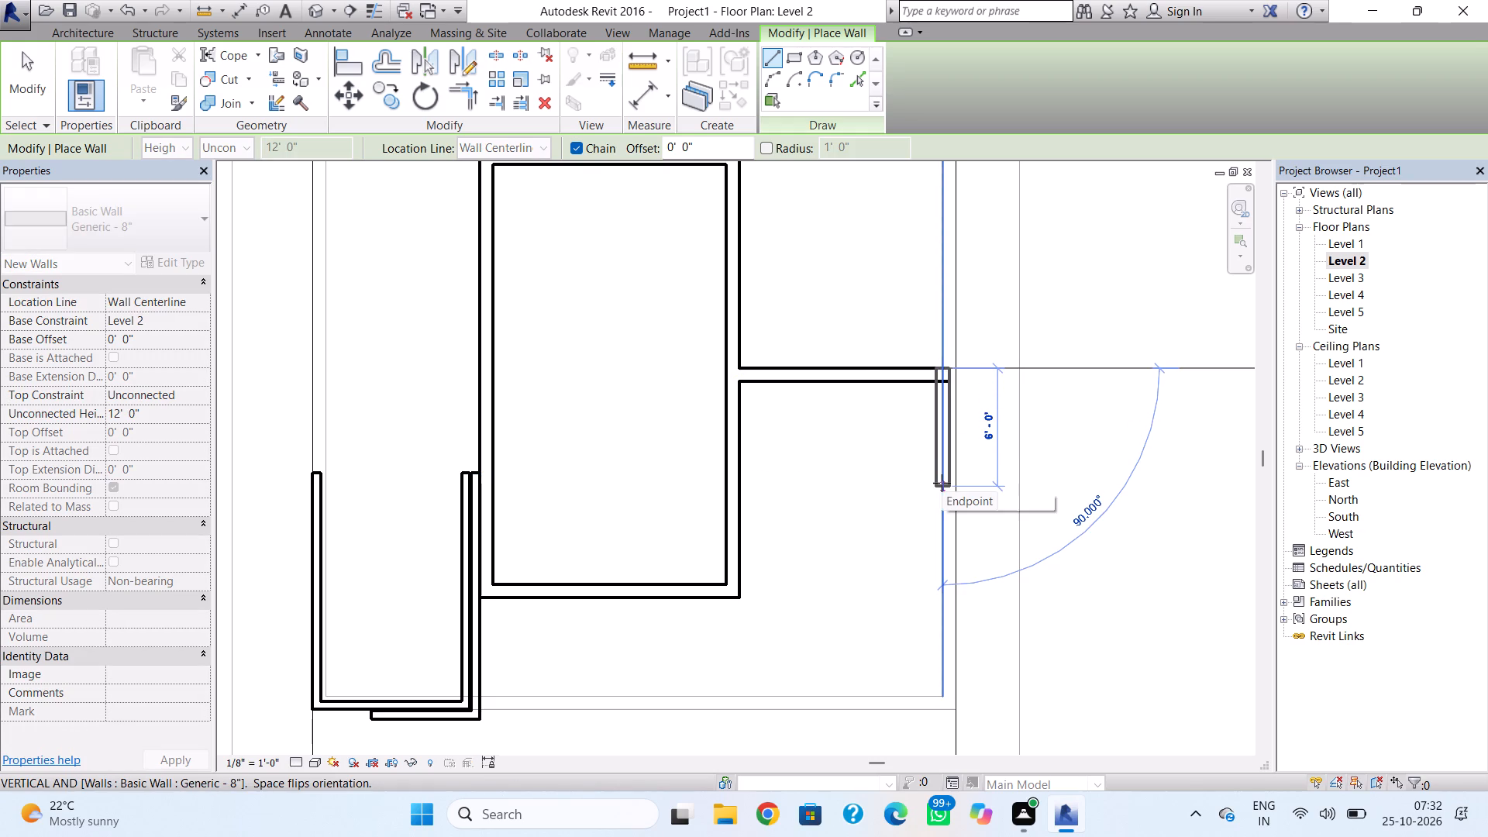
key(Escape)
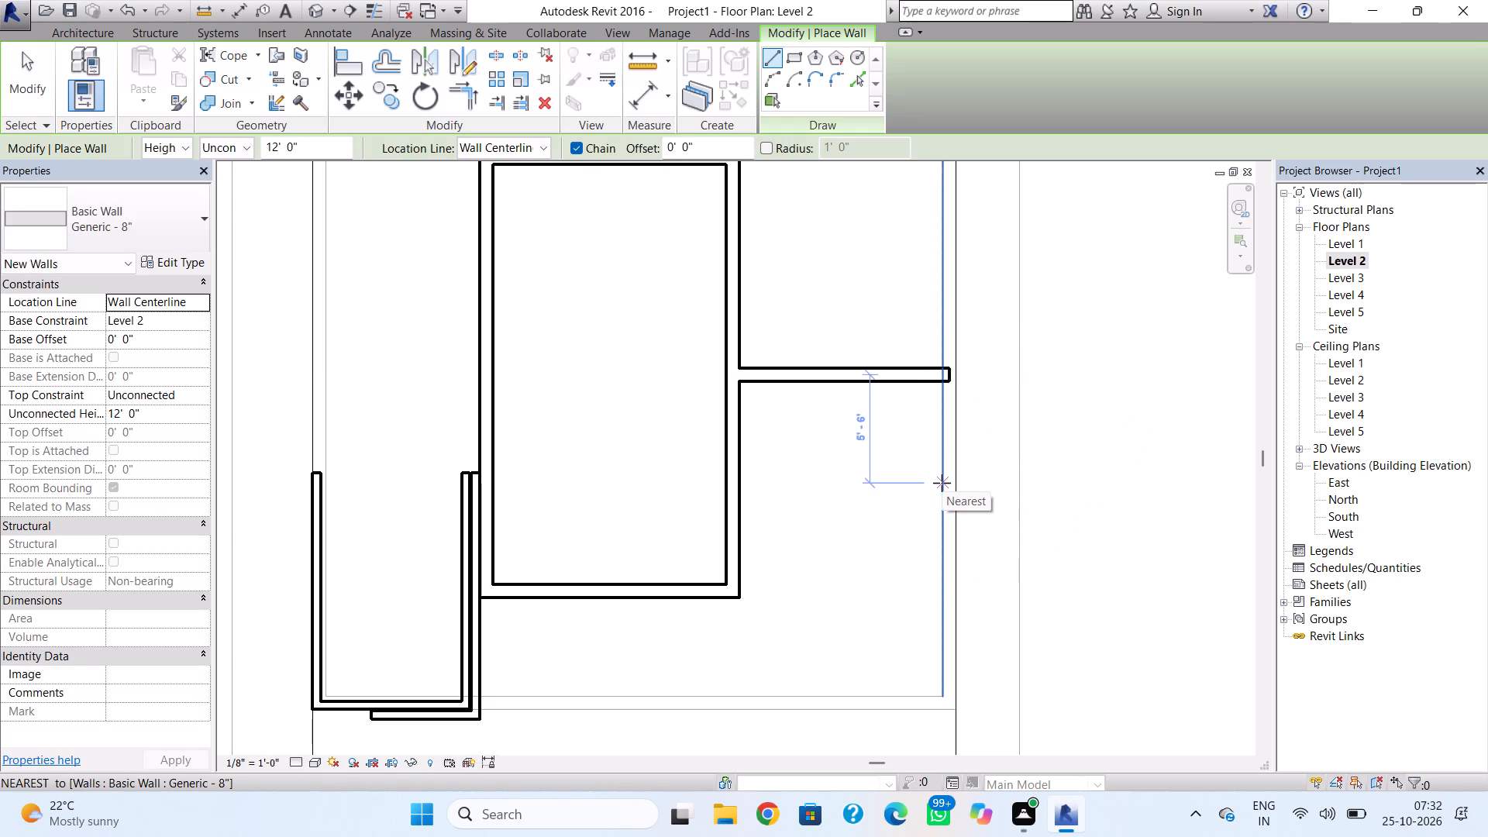
key(Escape)
key(Escape)
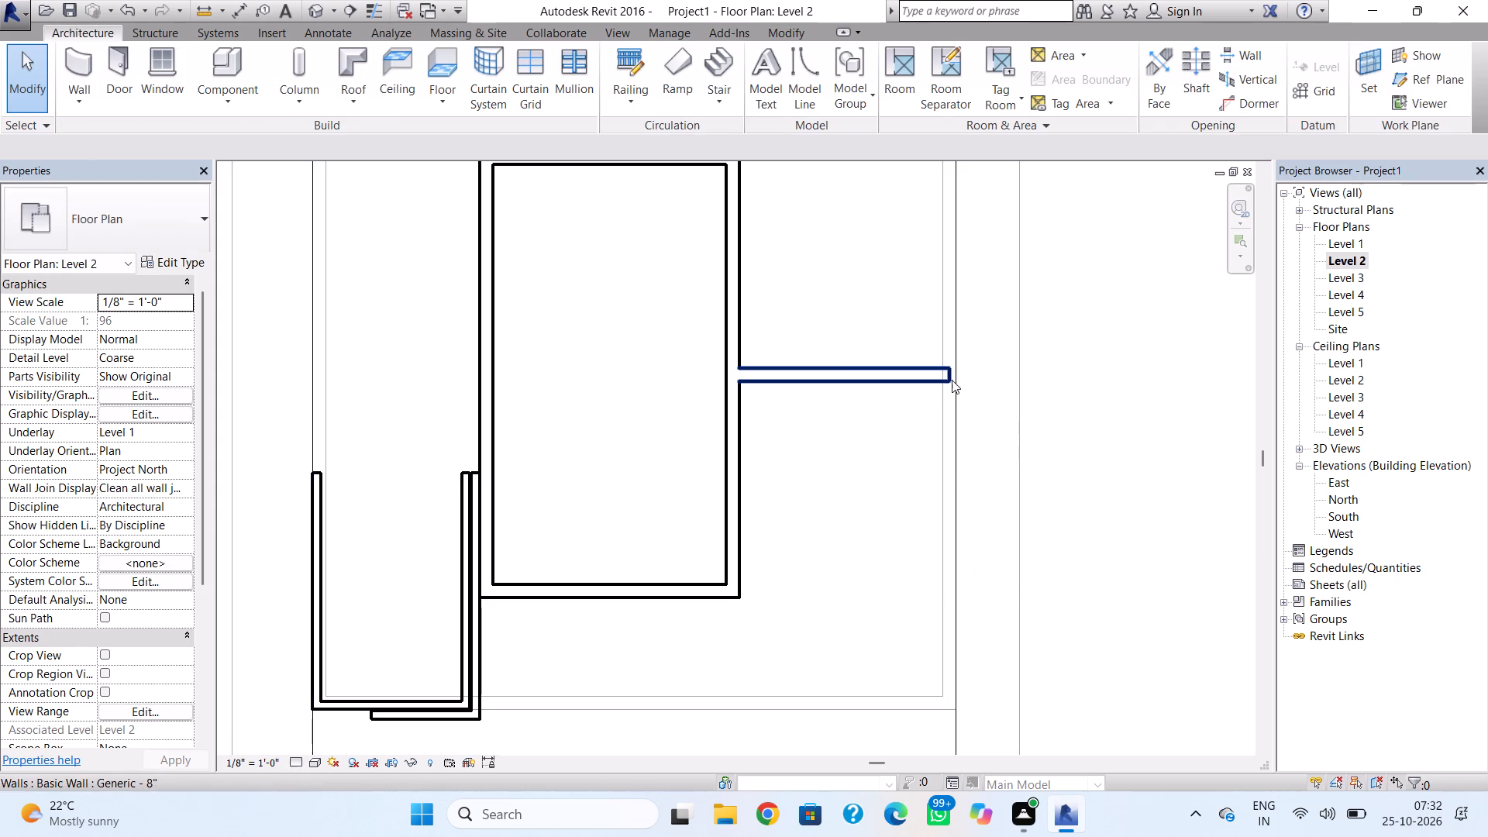
Shorten the horizontal wall beside the central room to 10'-8", ending it on the inner face of the outer wall below.
click(952, 380)
scroll(949, 374, up, 6)
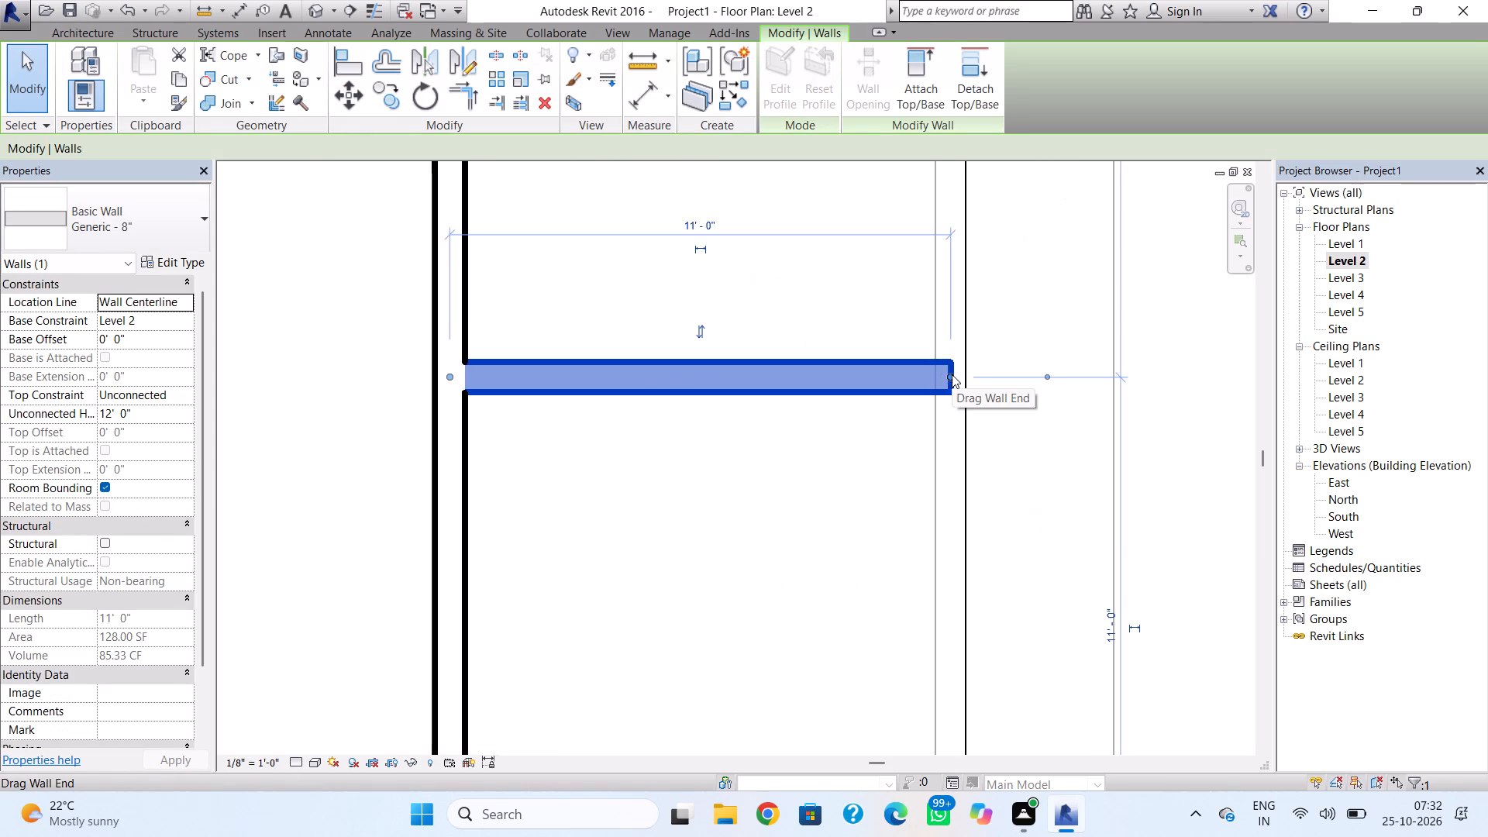
drag(952, 374, 938, 374)
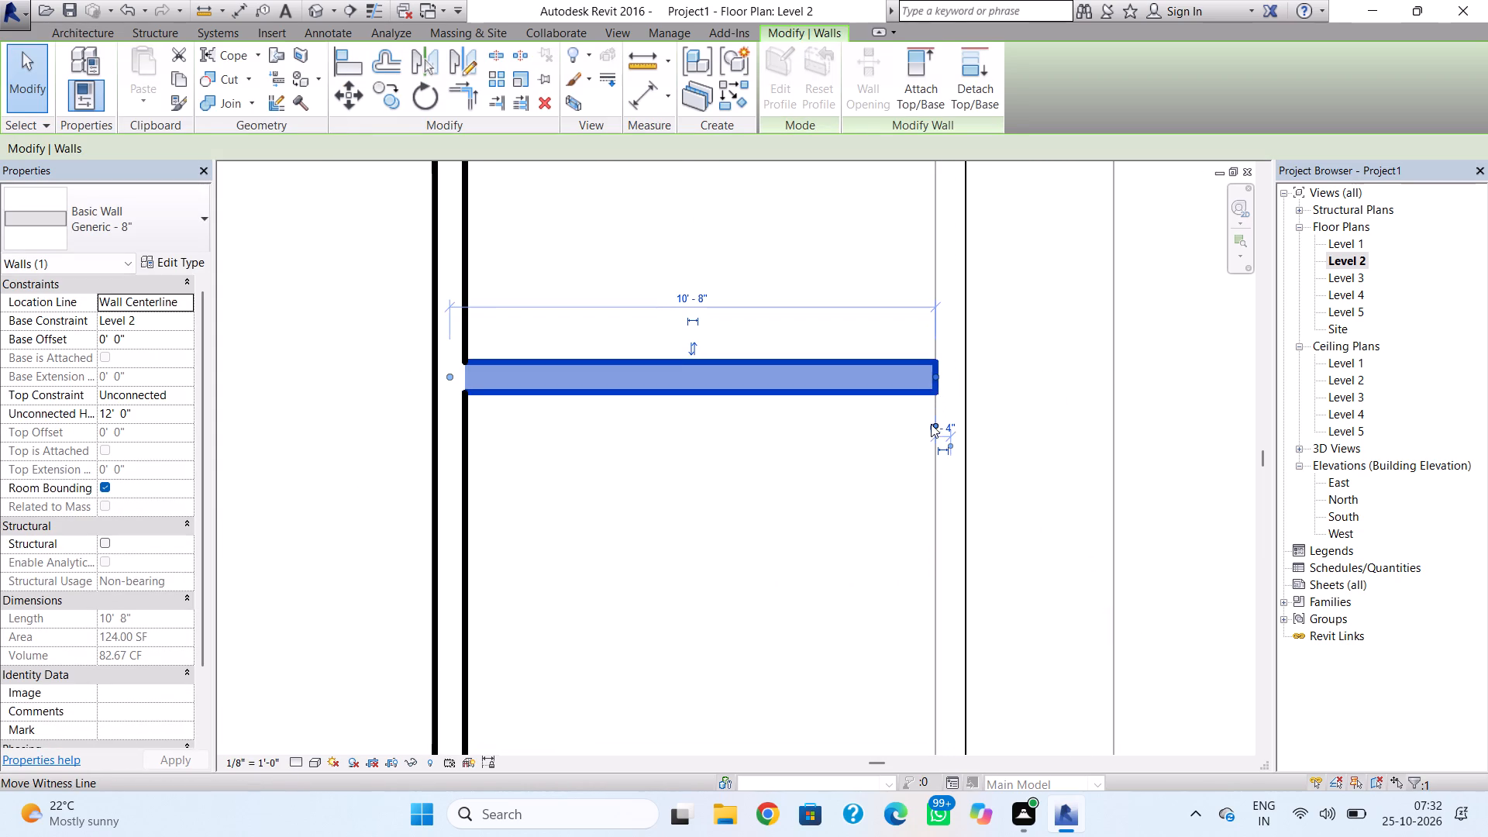
key(Escape)
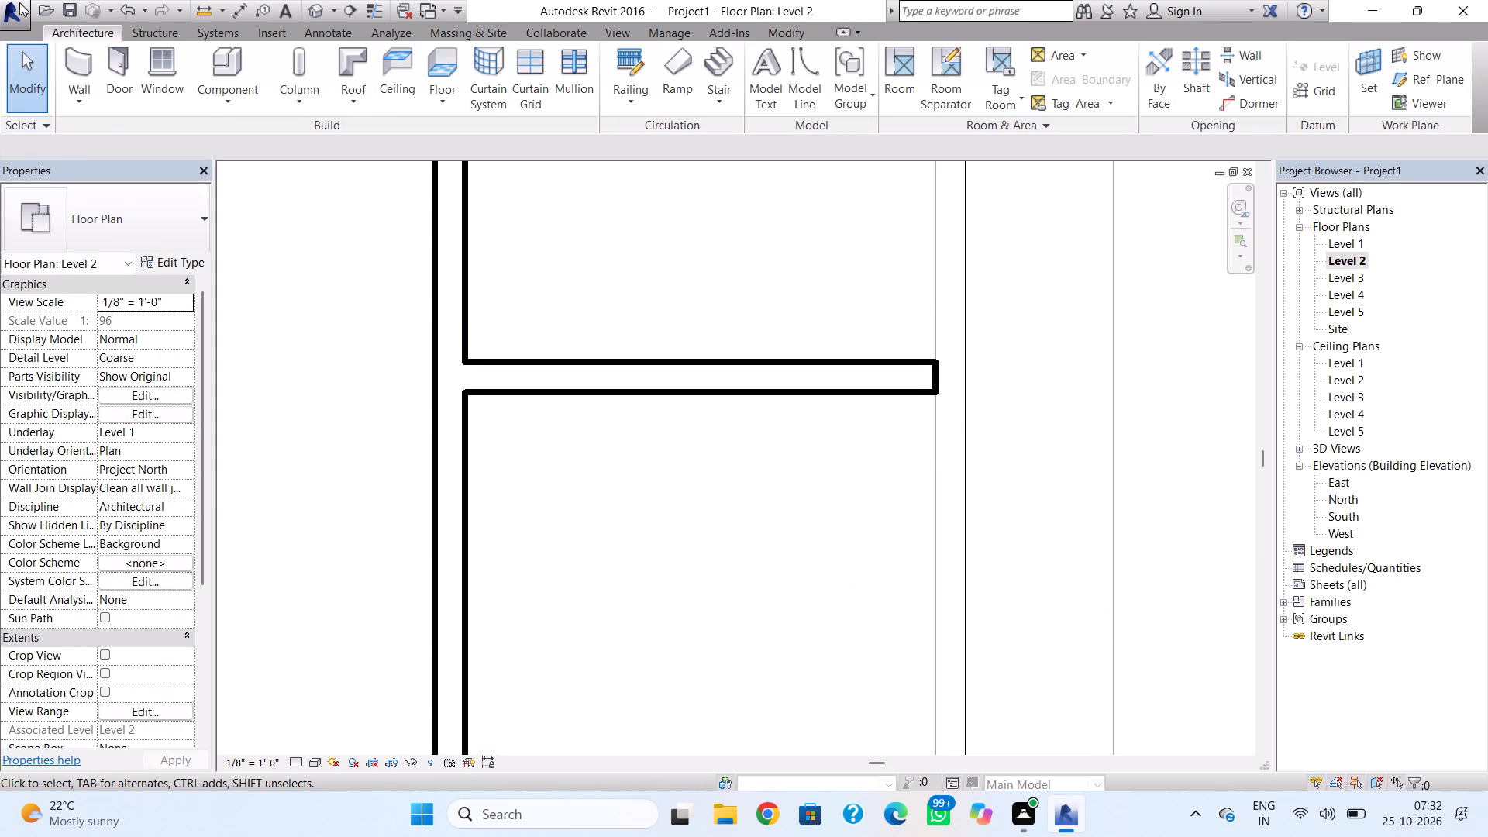
Draw chained Generic - 8" walls with location line Finish Face: Exterior, down the building's edge and about 10'-8" back to the central room.
click(76, 55)
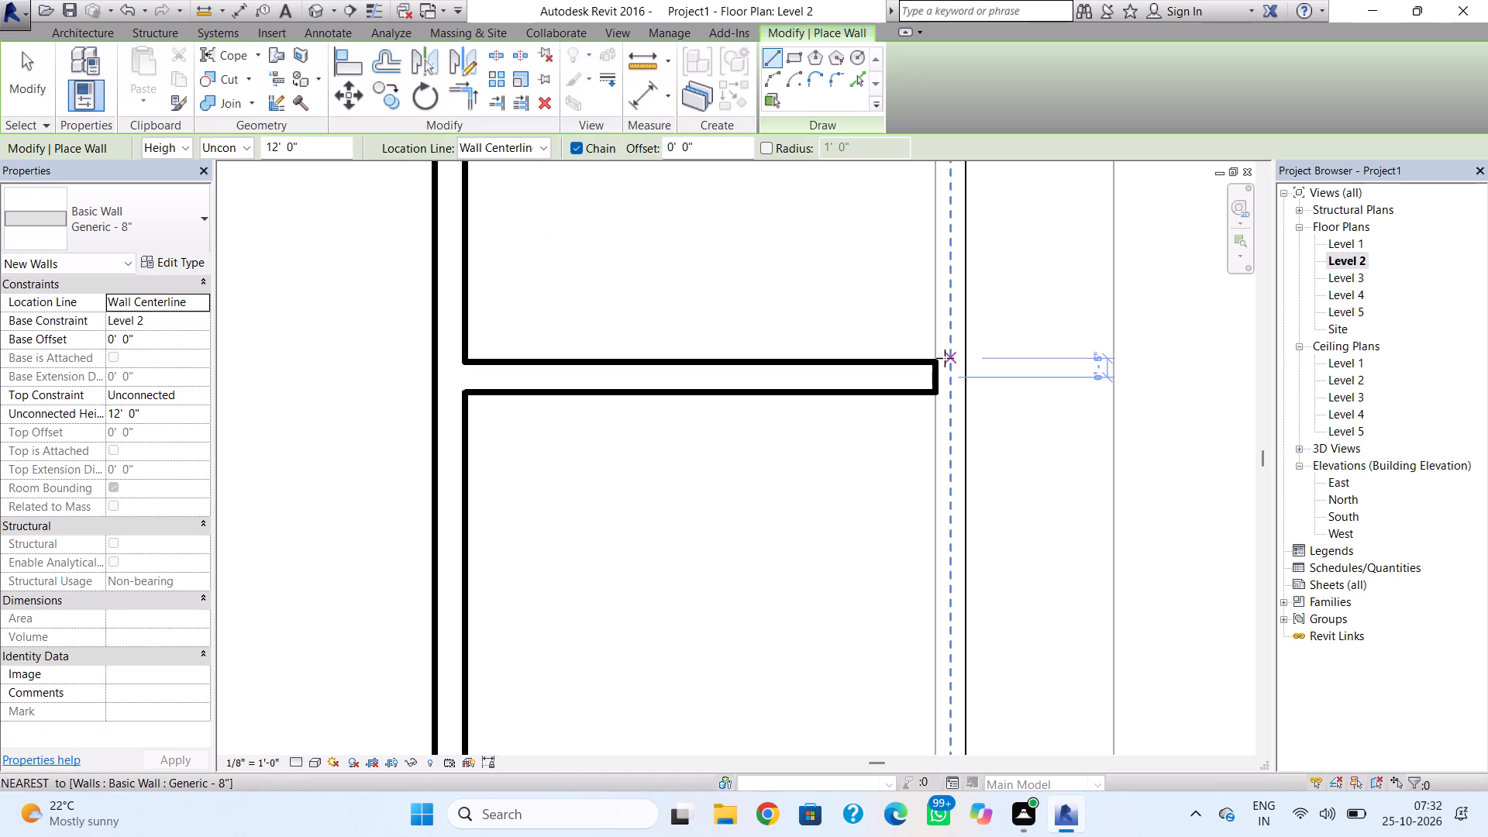
click(939, 363)
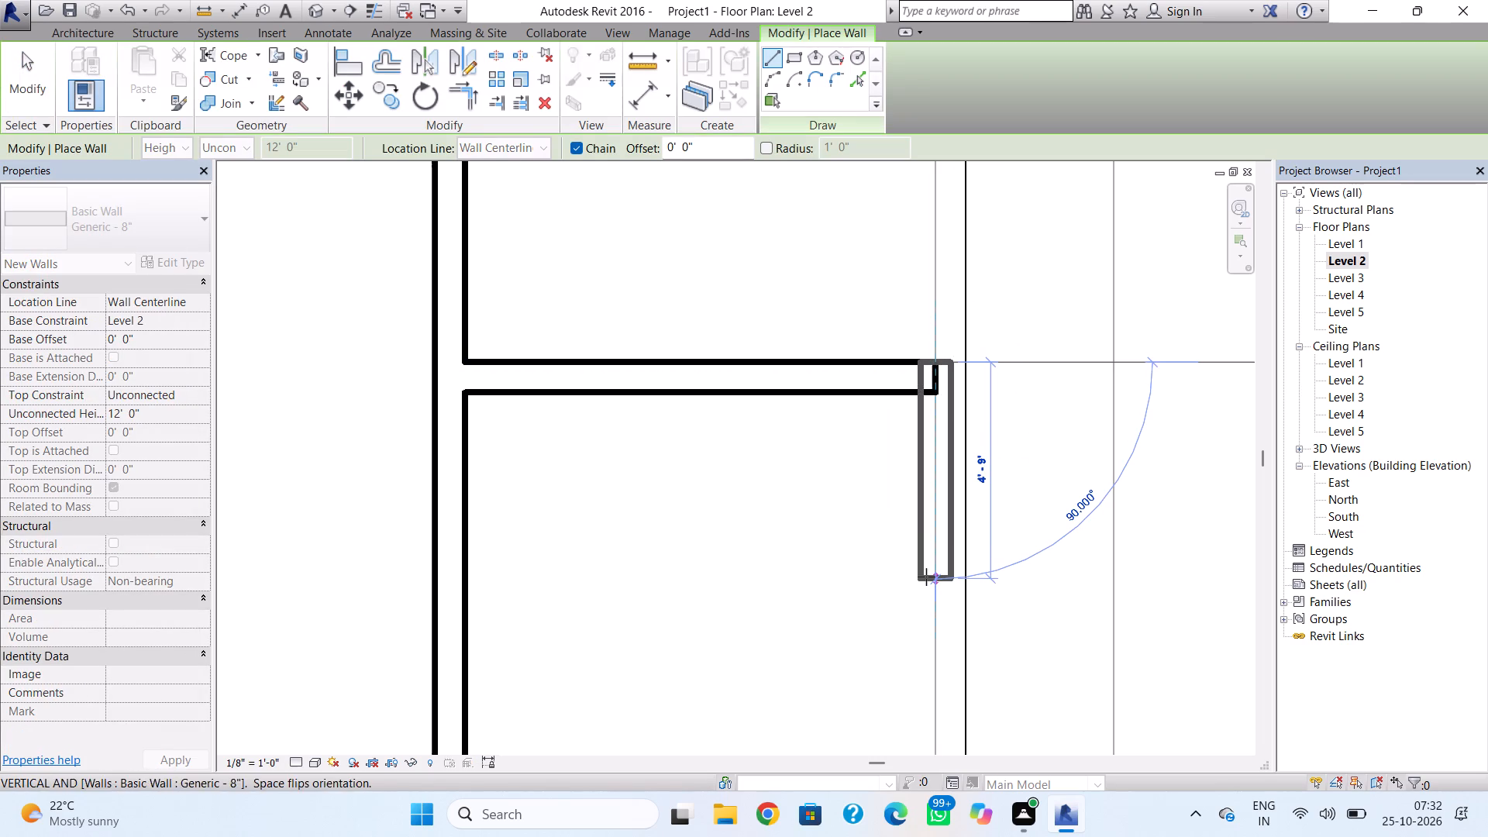
key(space)
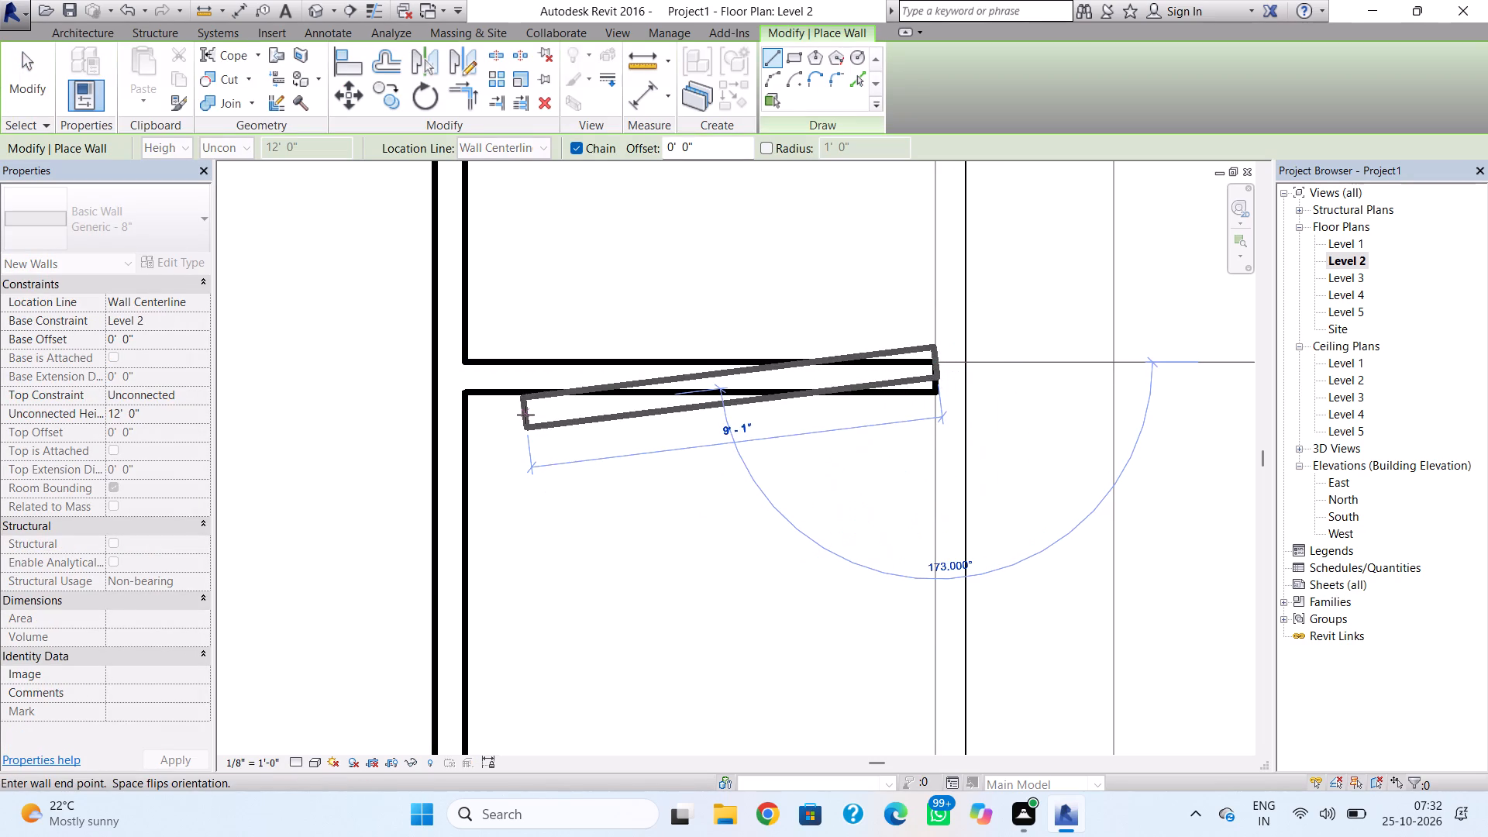
key(Escape)
click(528, 150)
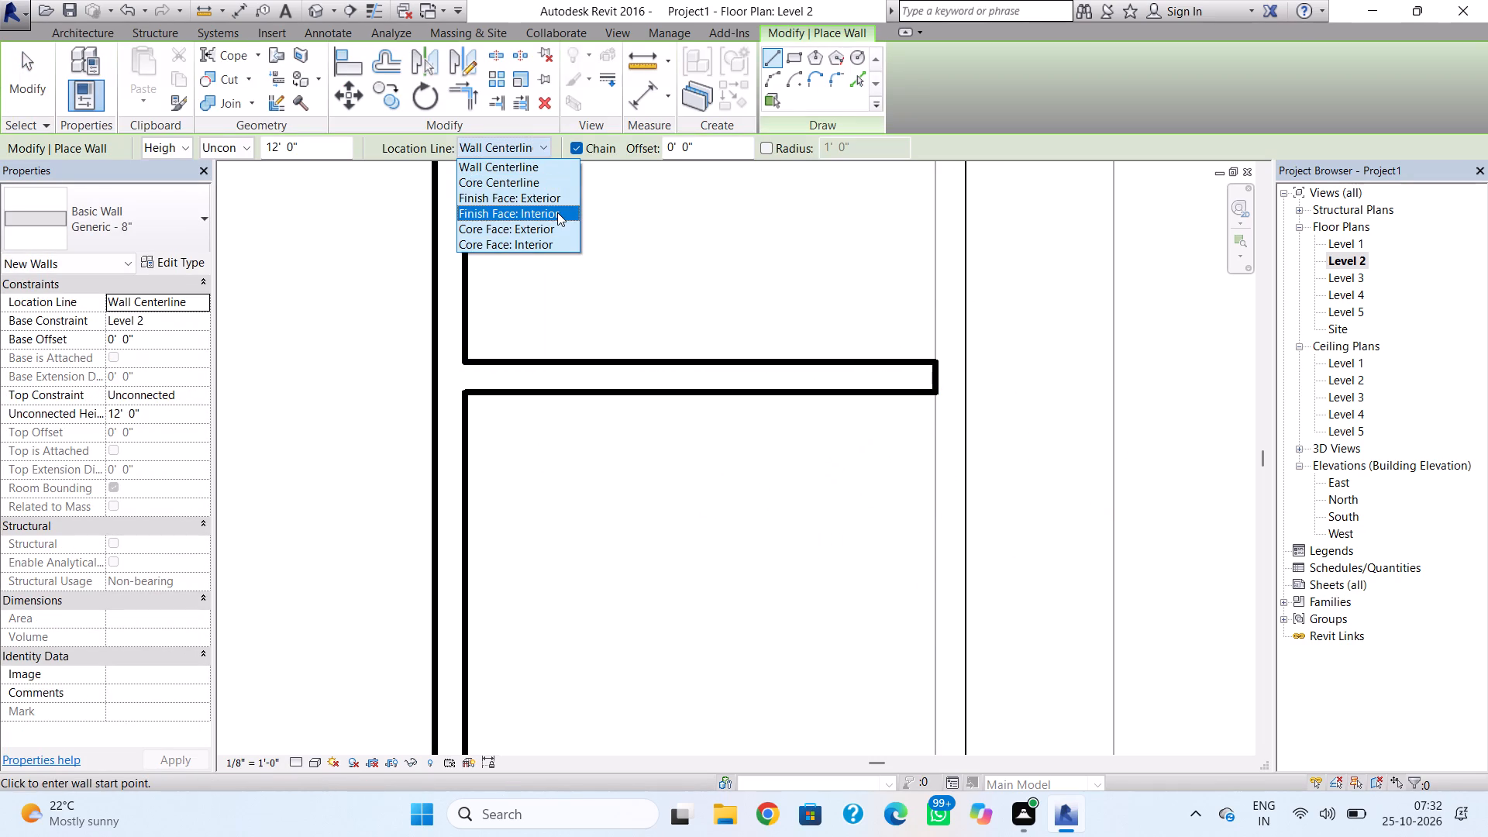
click(566, 200)
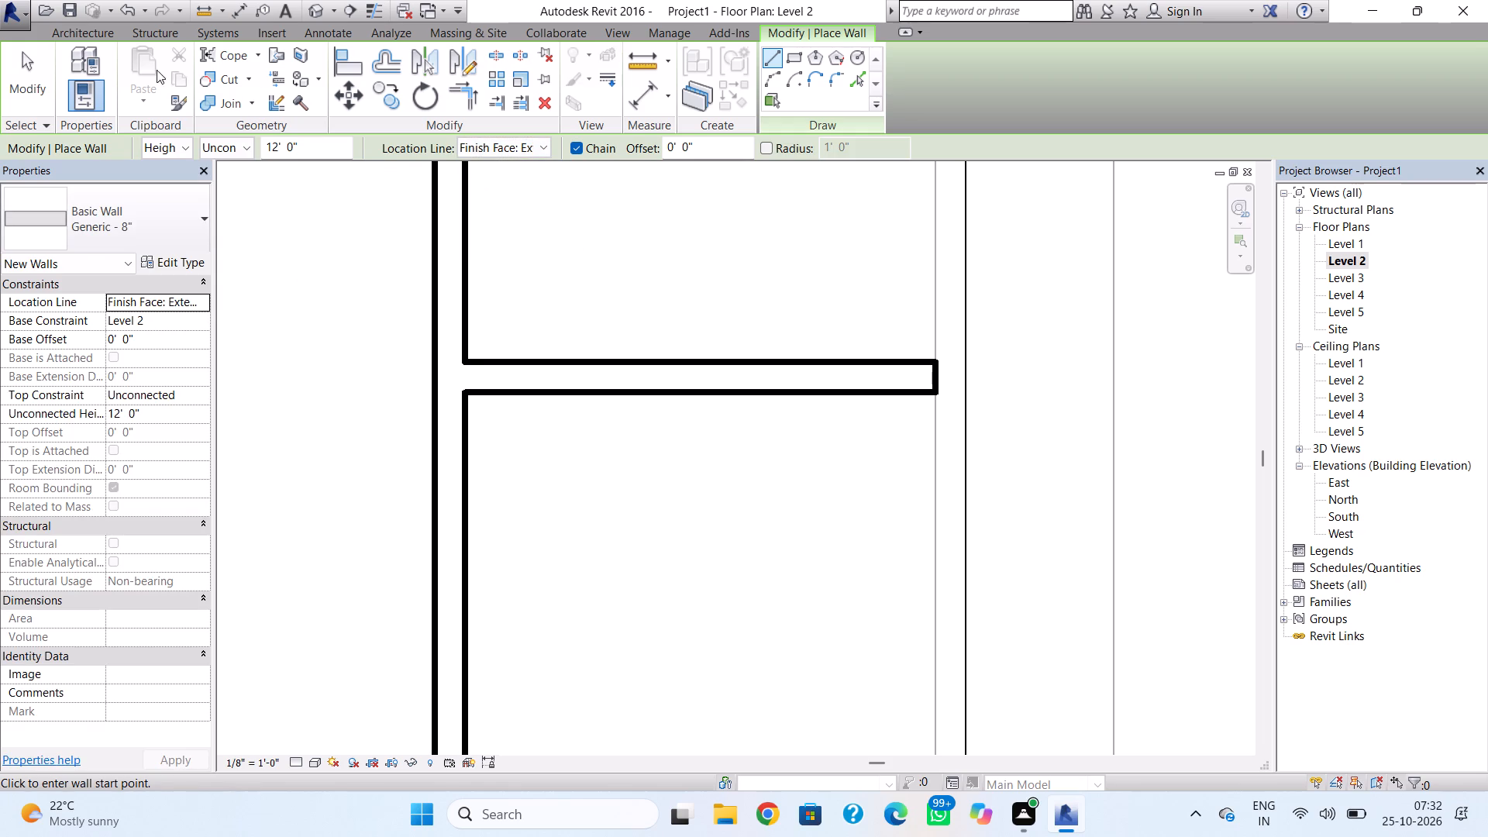
click(934, 359)
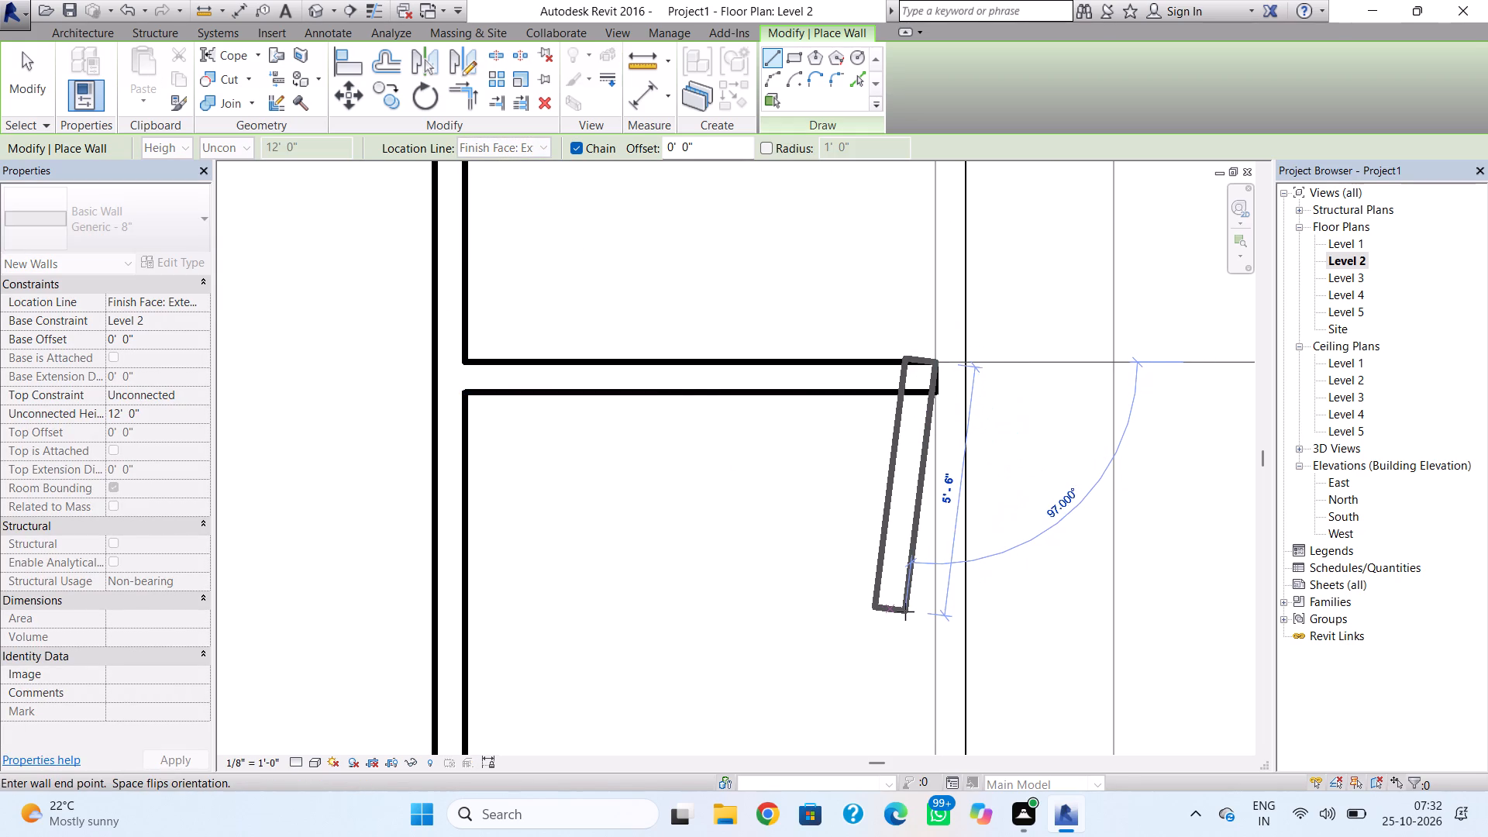
key(space)
scroll(942, 668, down, 4)
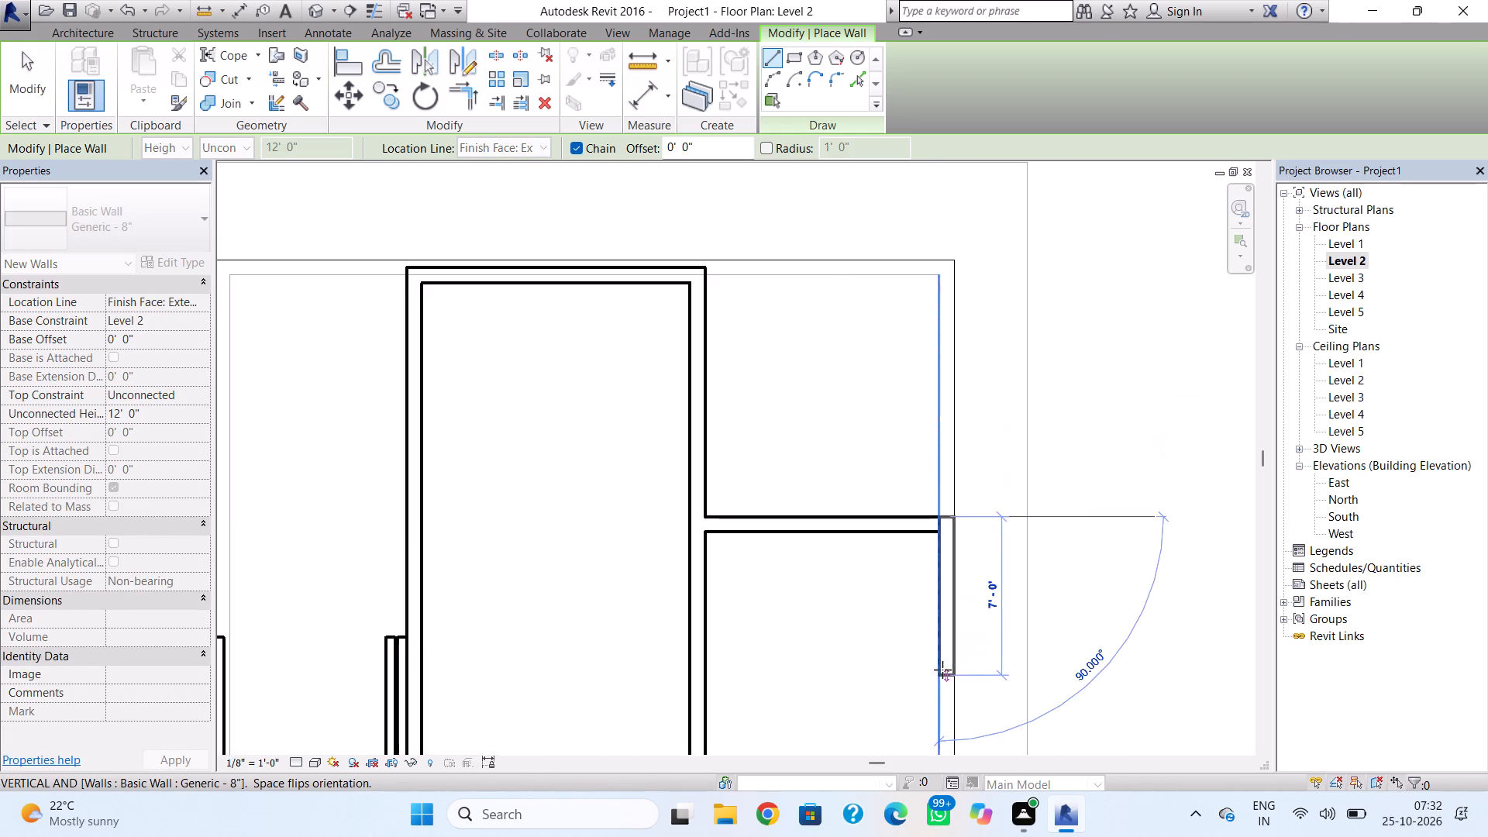
scroll(942, 670, down, 3)
middle_drag(935, 603, 925, 507)
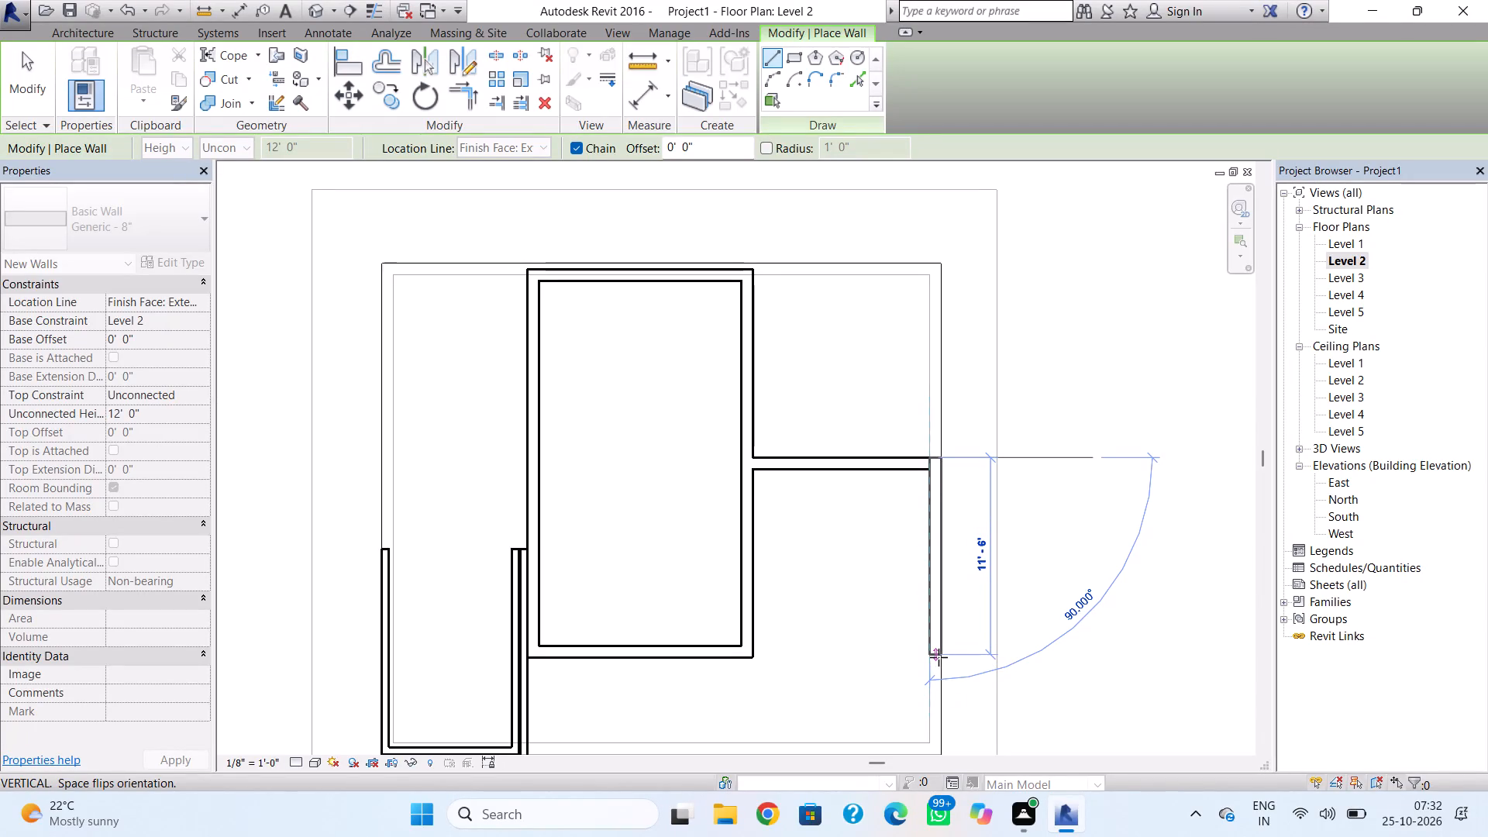
click(939, 660)
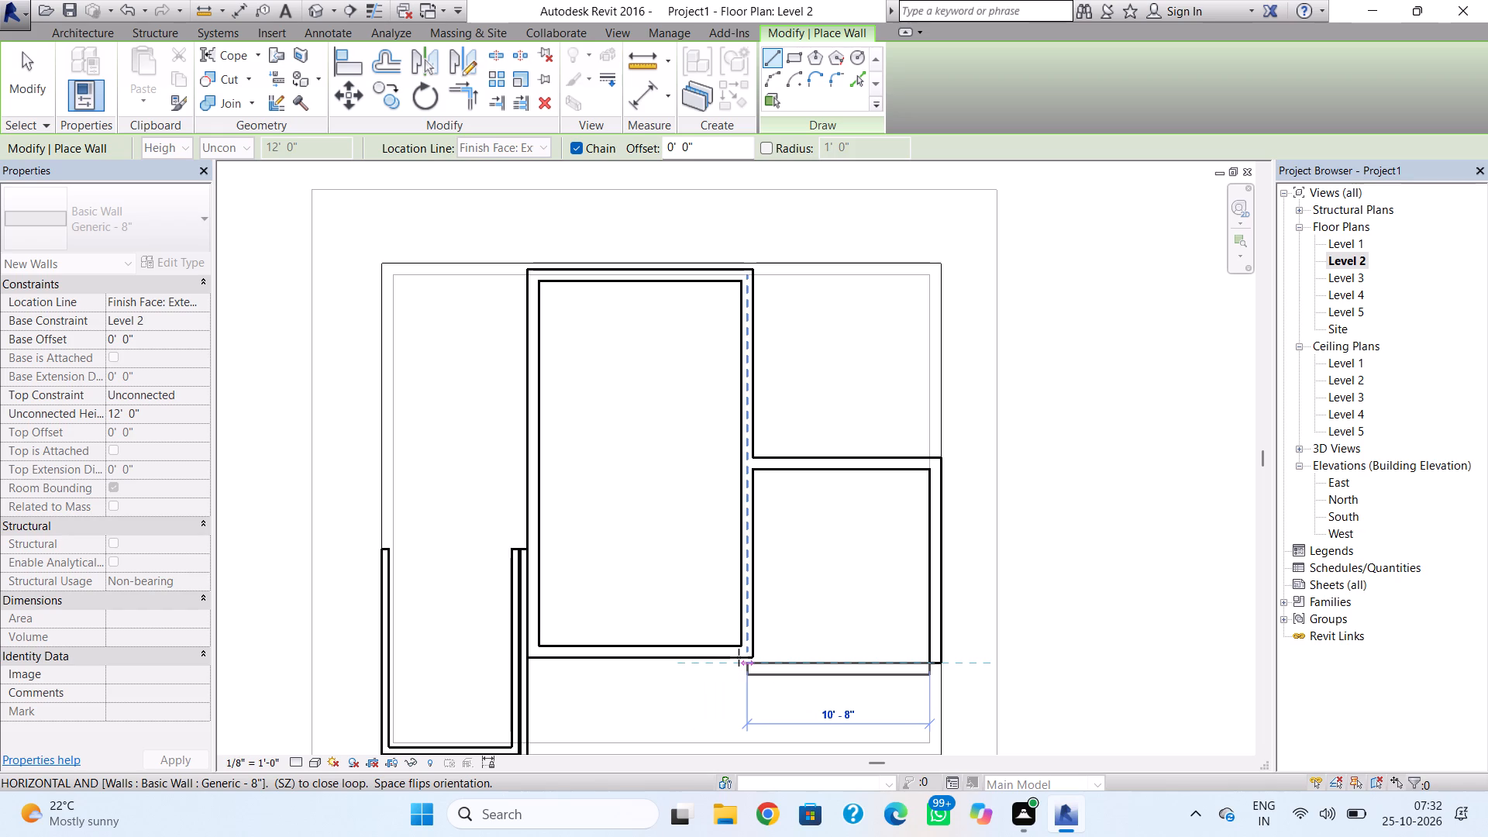
click(739, 657)
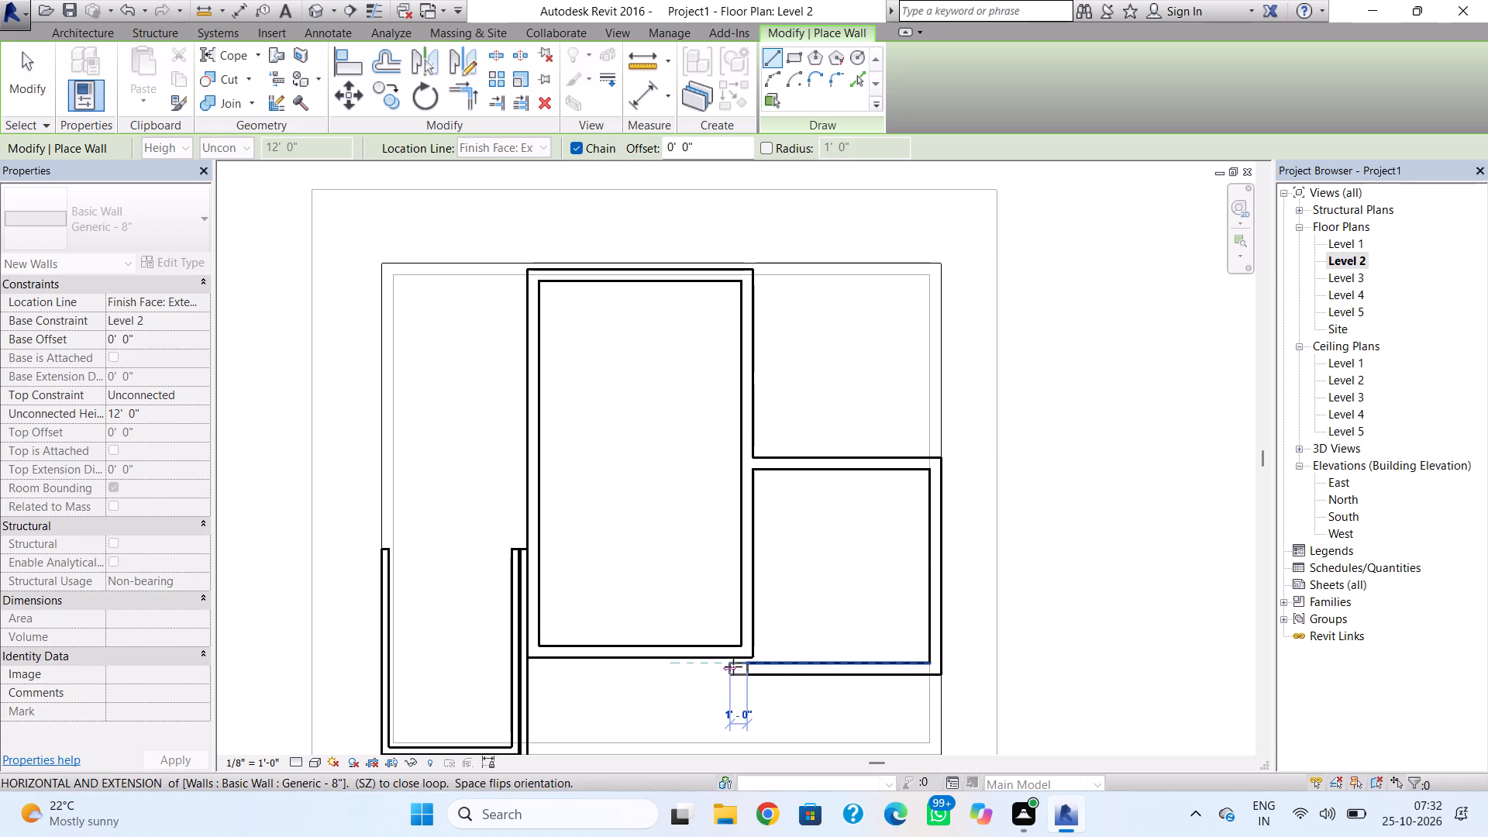
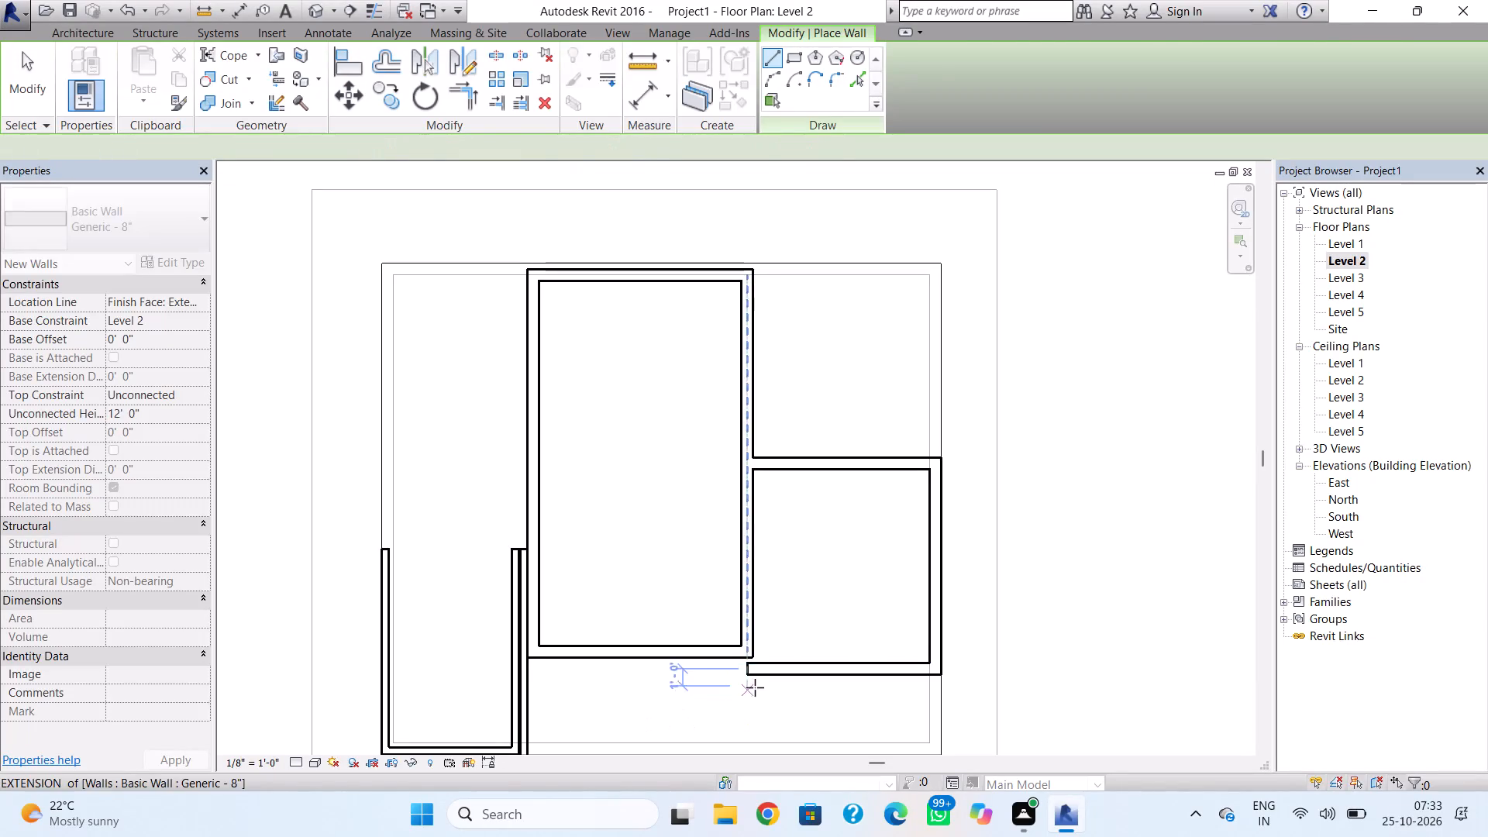
Delete the 11'-0" horizontal wall just below the central room's lower corner.
key(Escape)
click(771, 677)
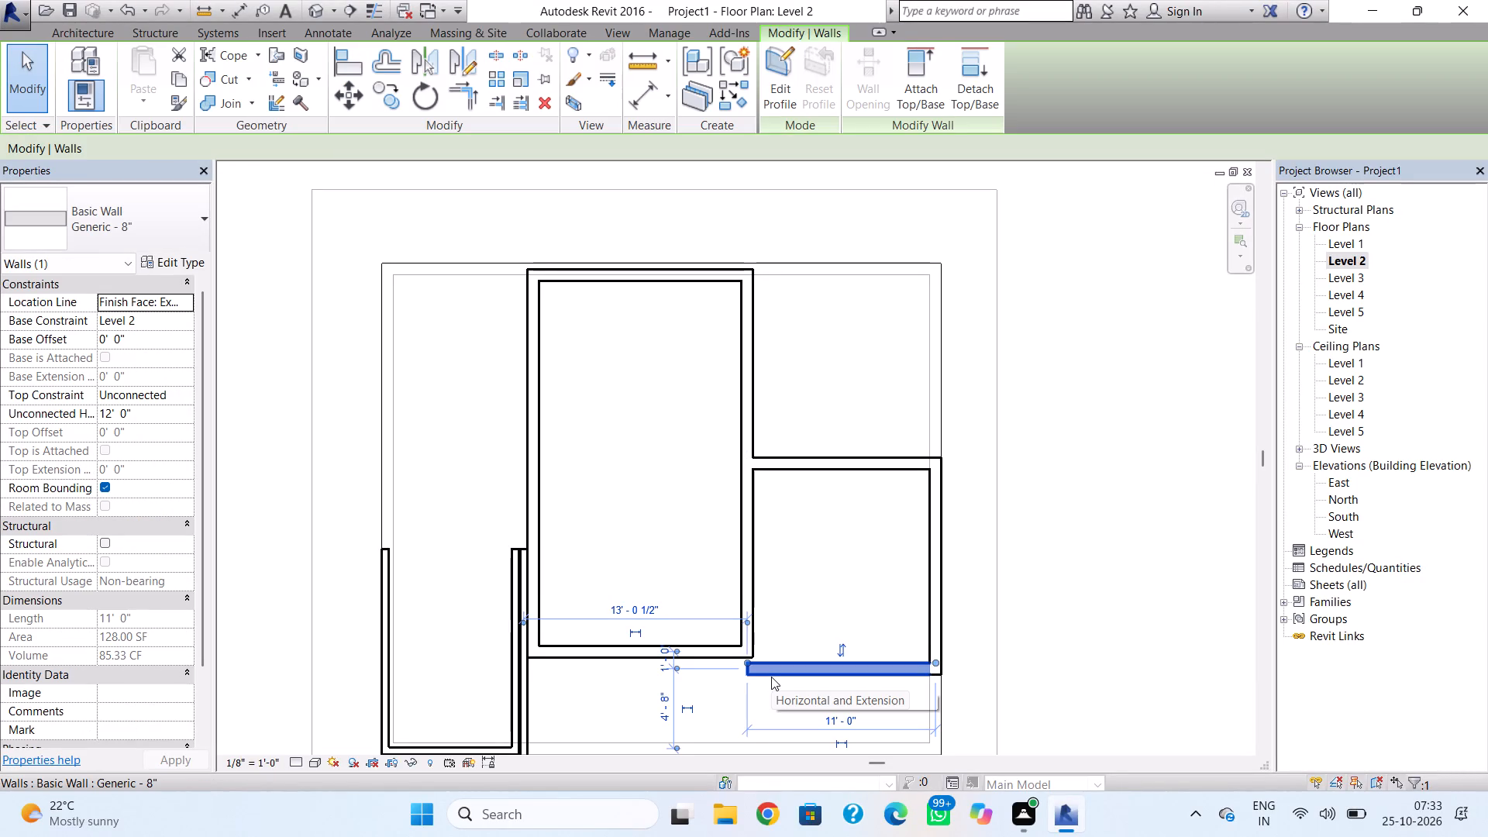
key(Delete)
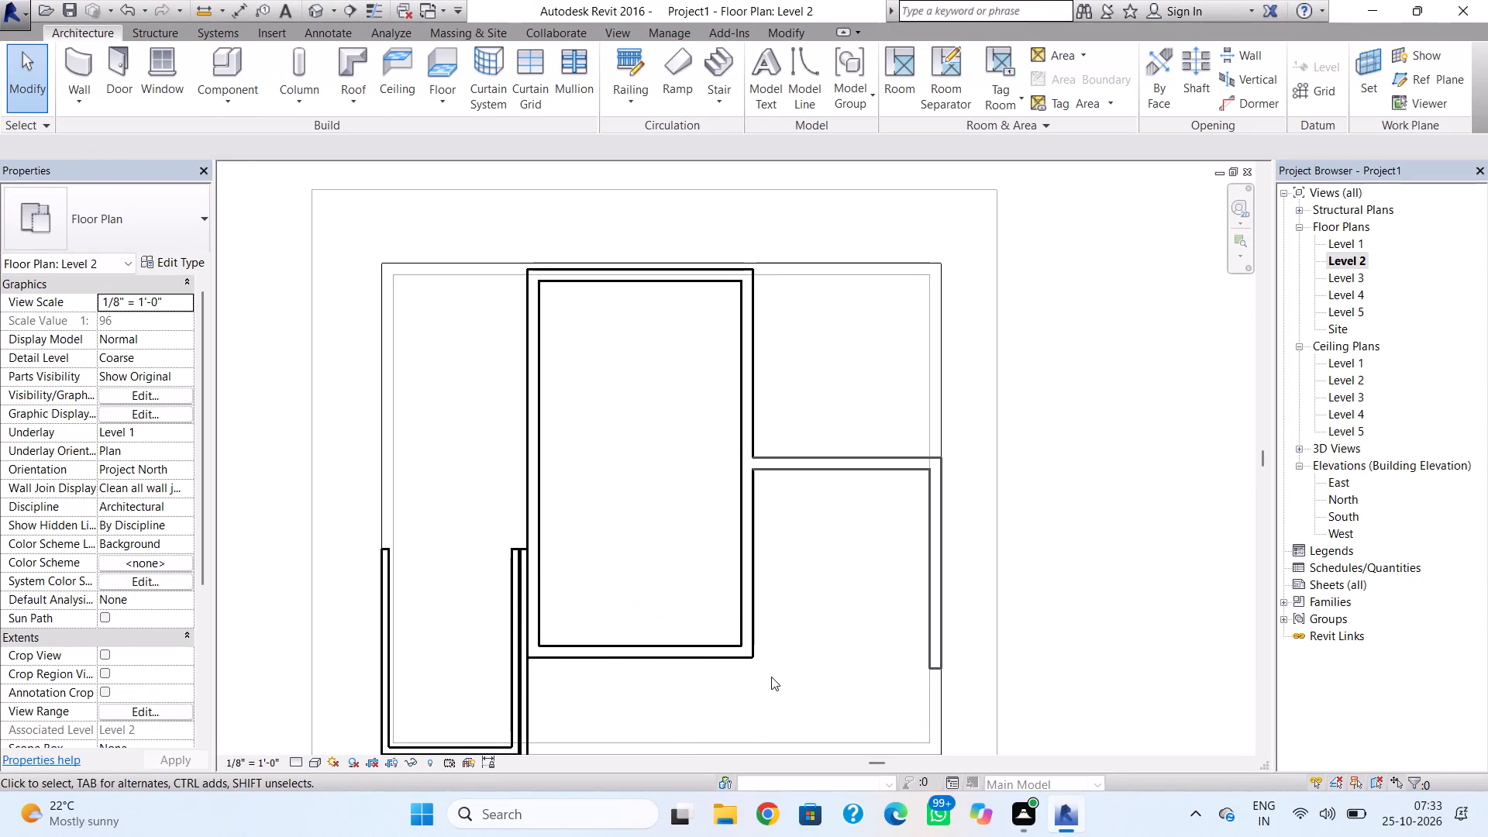
Draw a 10'-4" Generic - 8" wall from the central room's lower corner to the outer wall's inner face, flipped in line with the room's bottom wall.
click(73, 50)
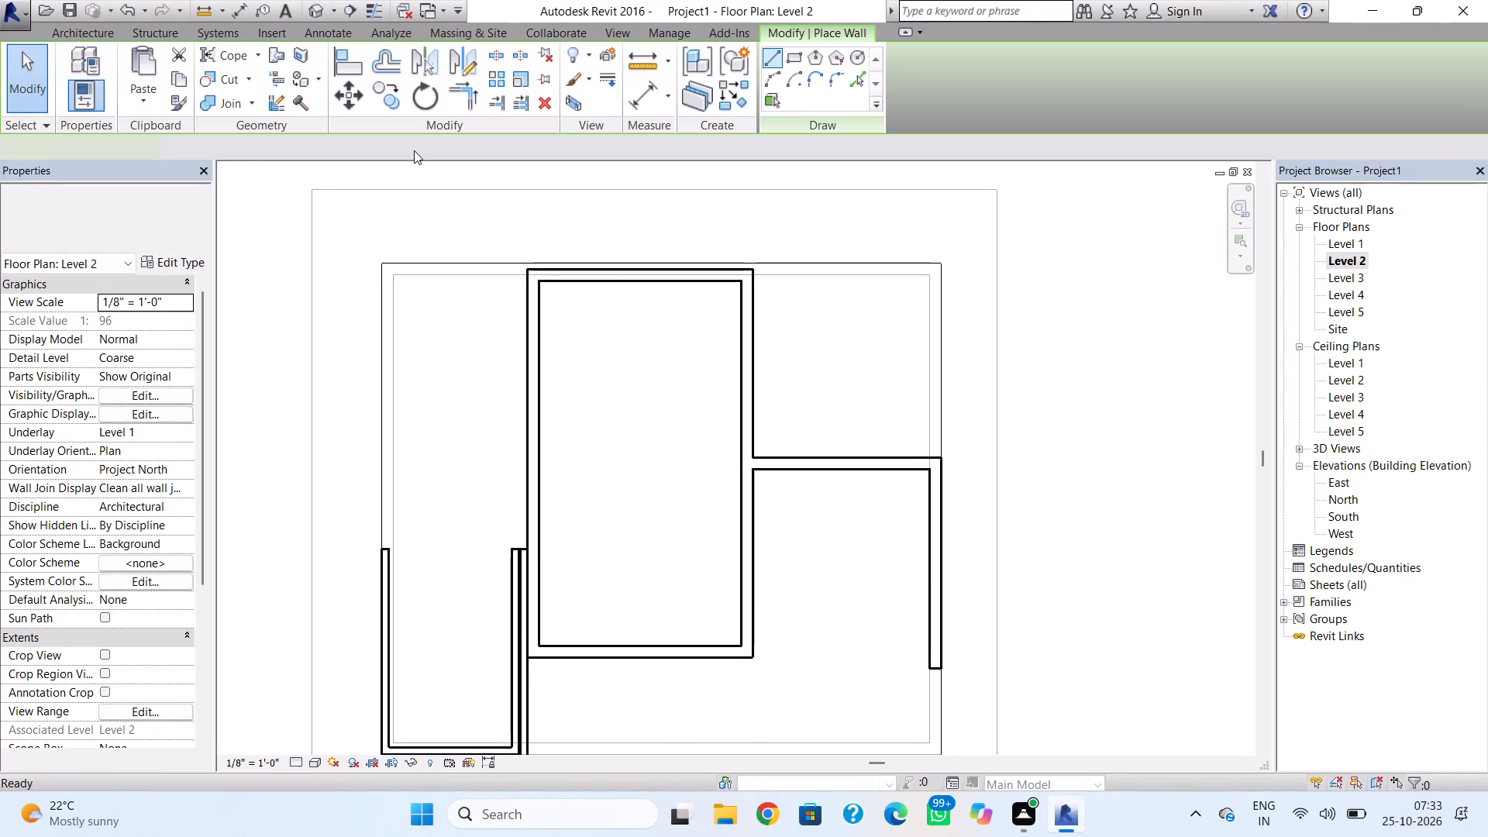
scroll(763, 665, down, 1)
scroll(763, 663, up, 4)
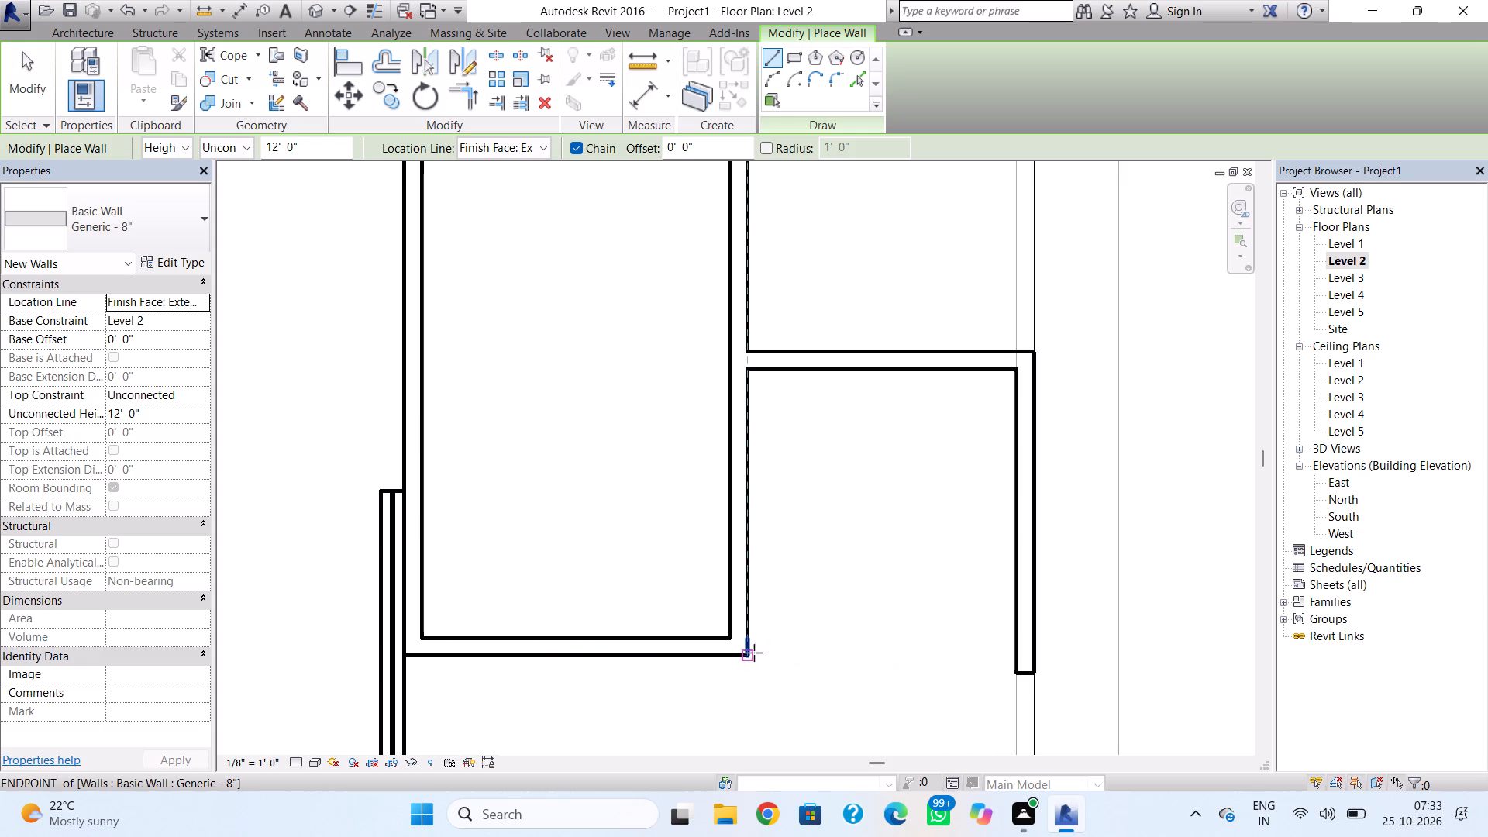
click(753, 654)
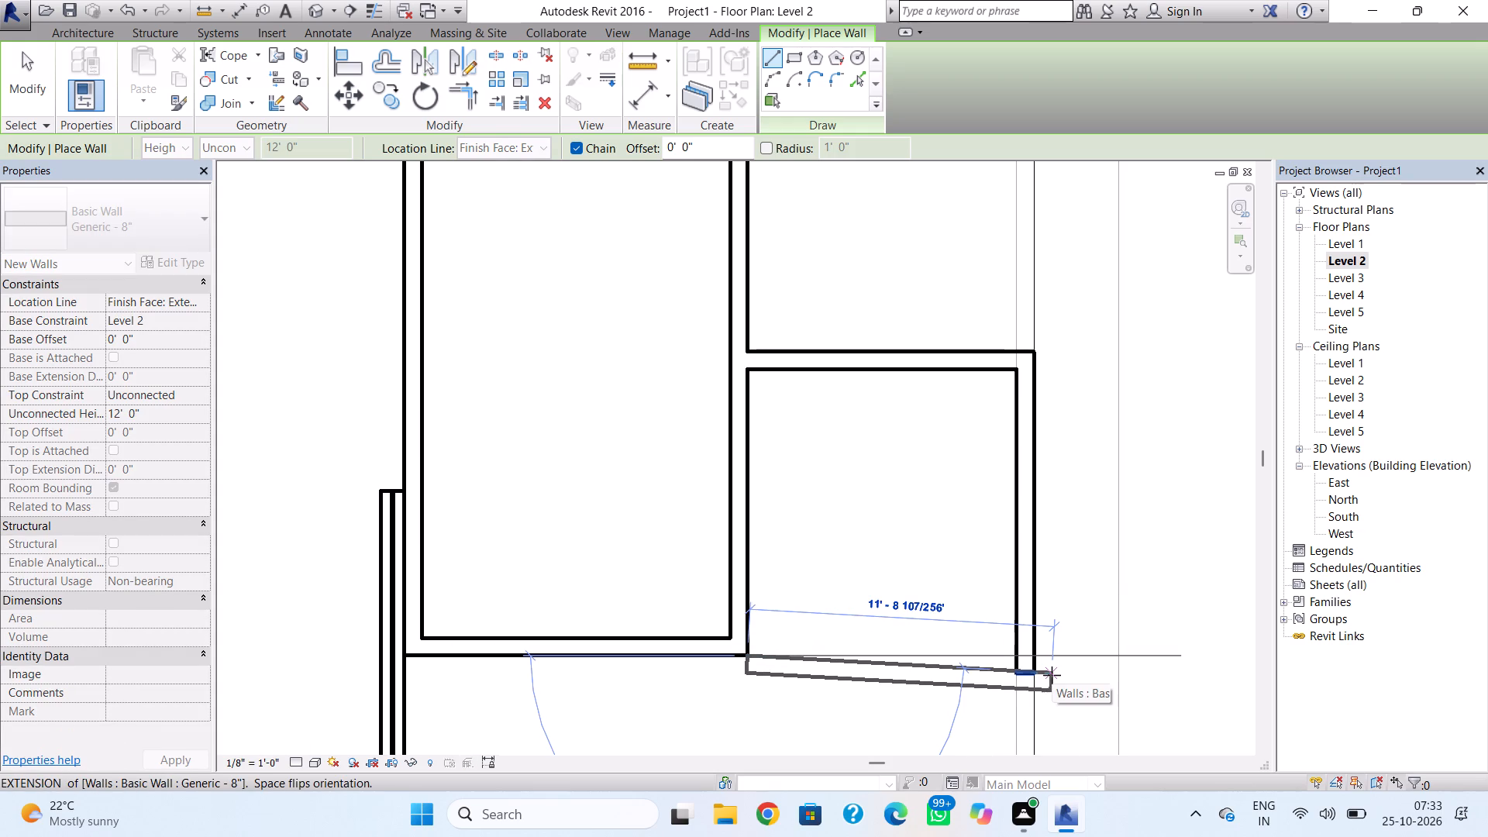
key(space)
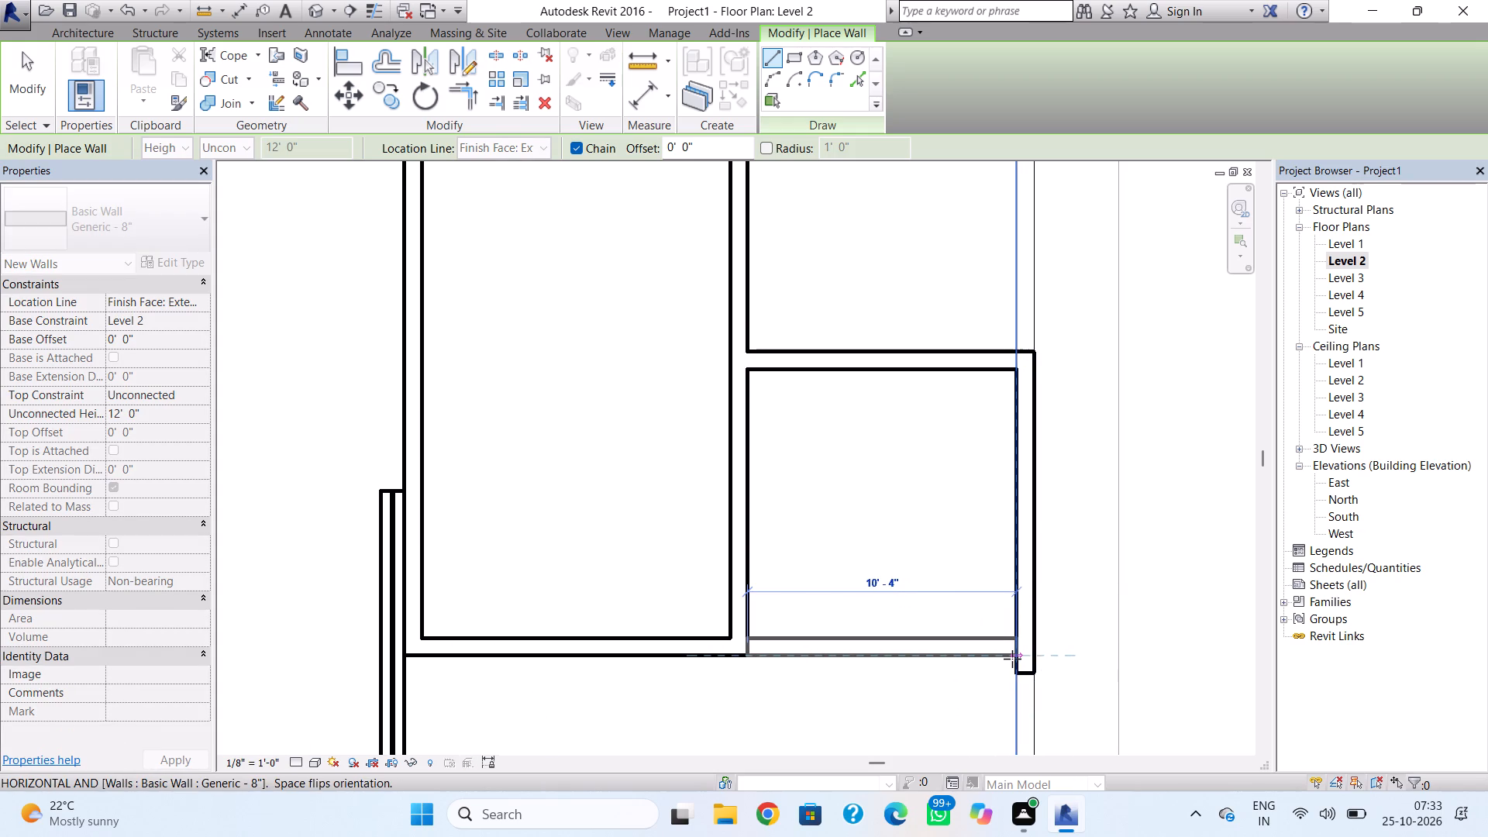
click(1011, 659)
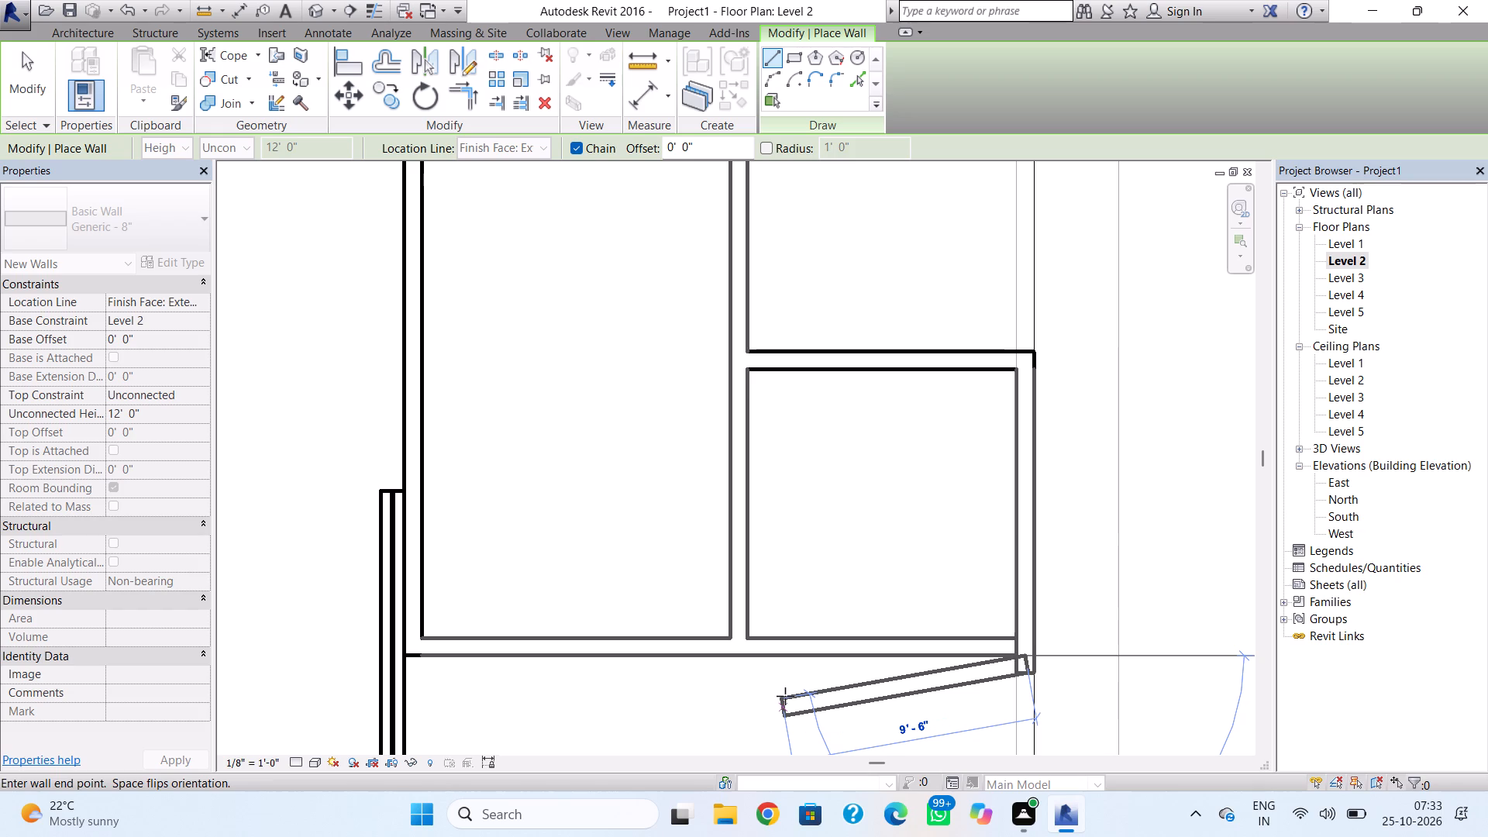
key(Escape)
key(Escape)
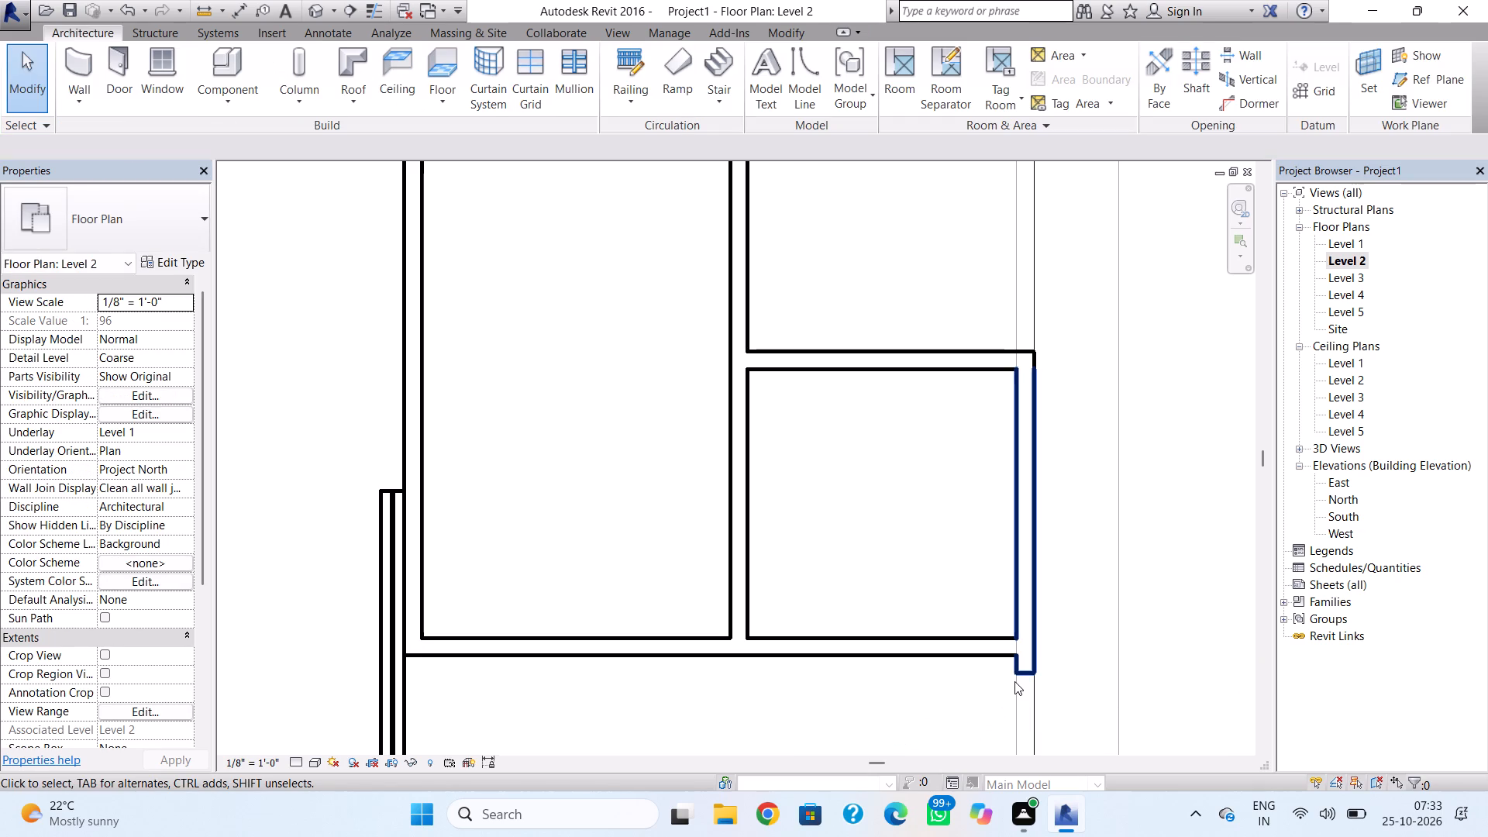
Examine the Level 2 rooms and the U-shaped enclosure from the front and above in the 3D view.
click(316, 6)
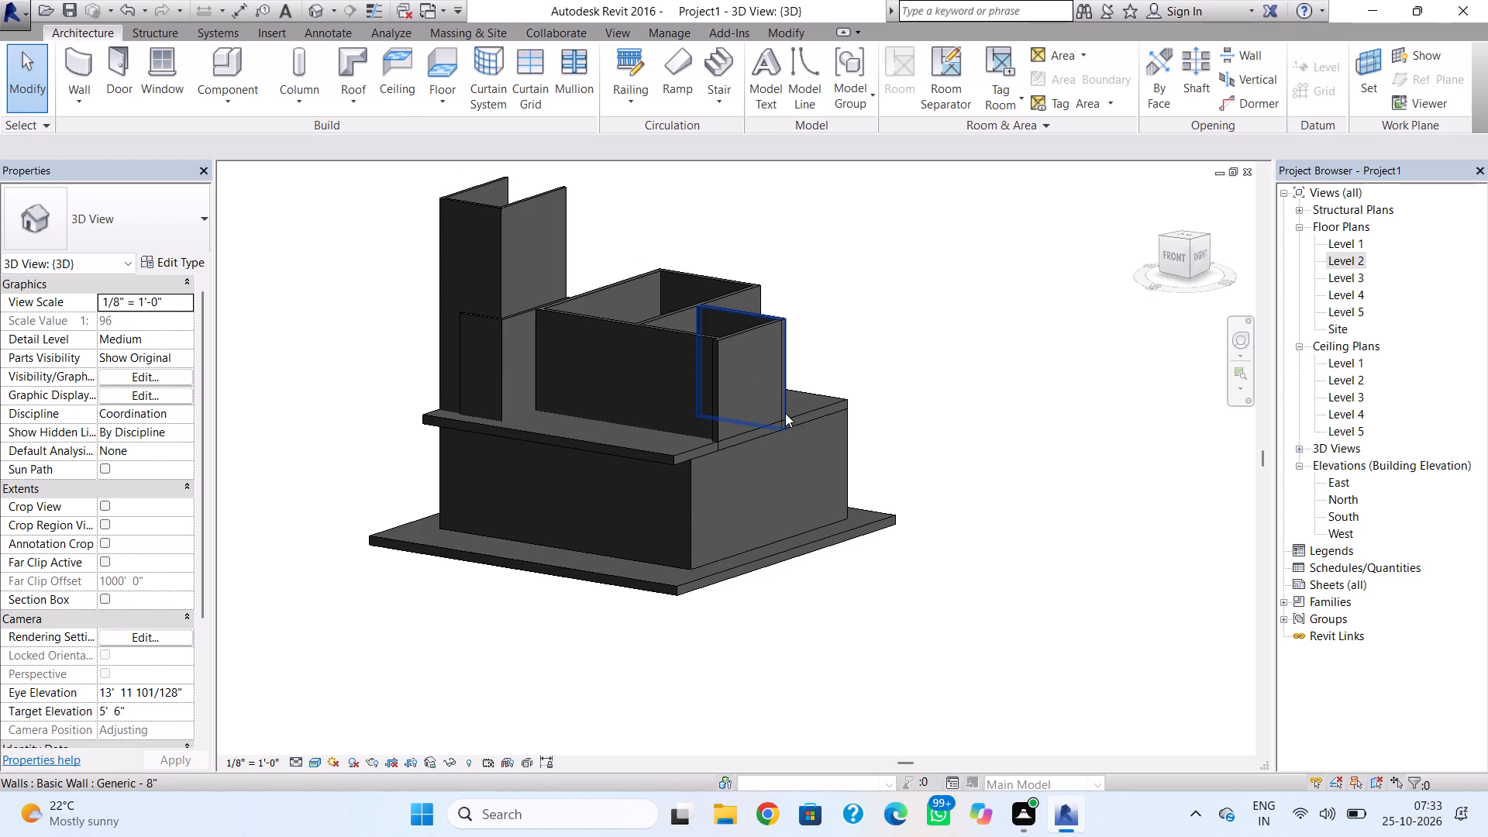
shift+right_drag(794, 428, 972, 517)
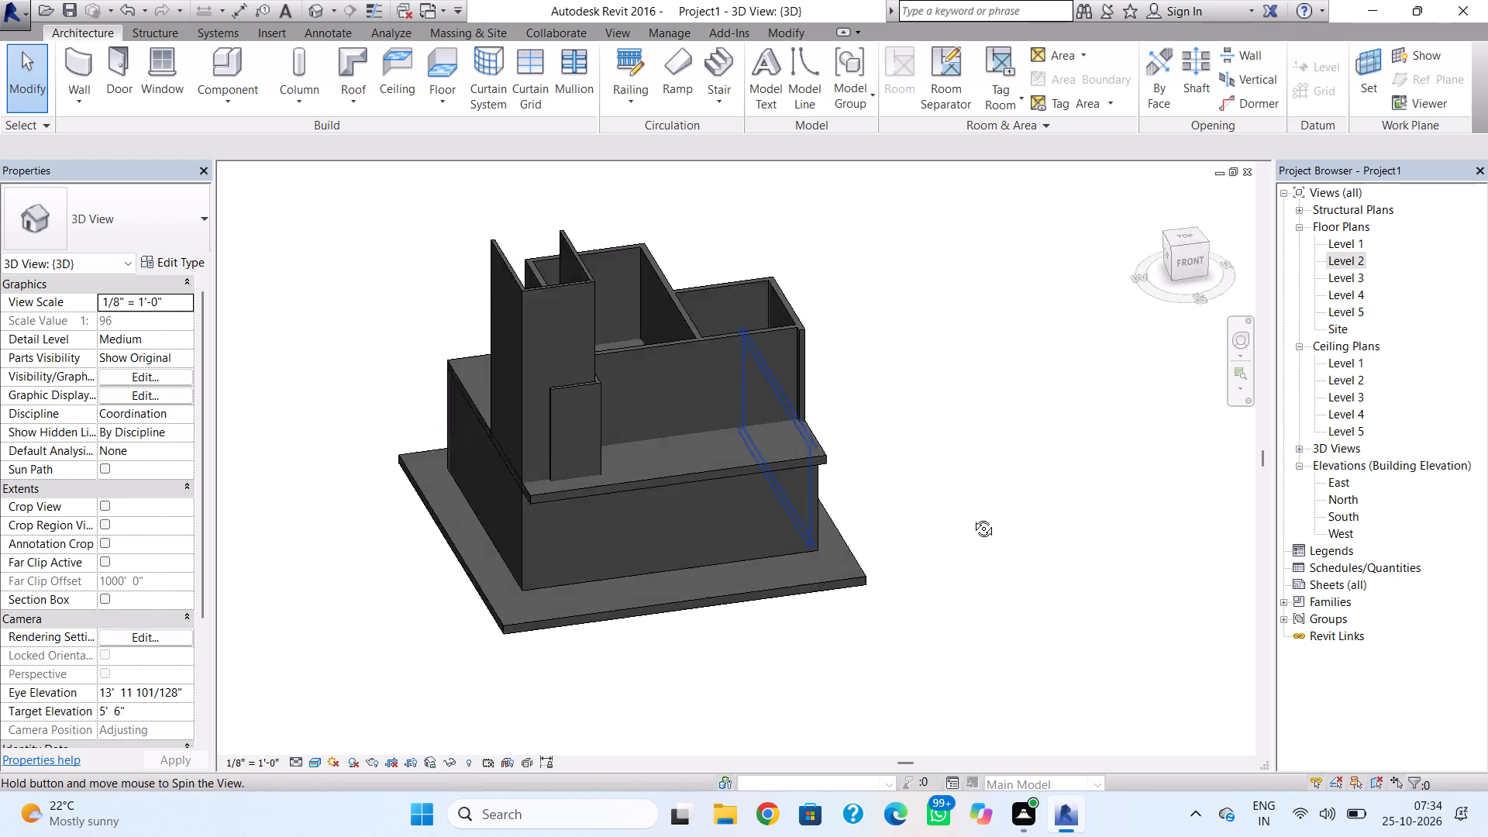
shift+right_drag(972, 517, 942, 585)
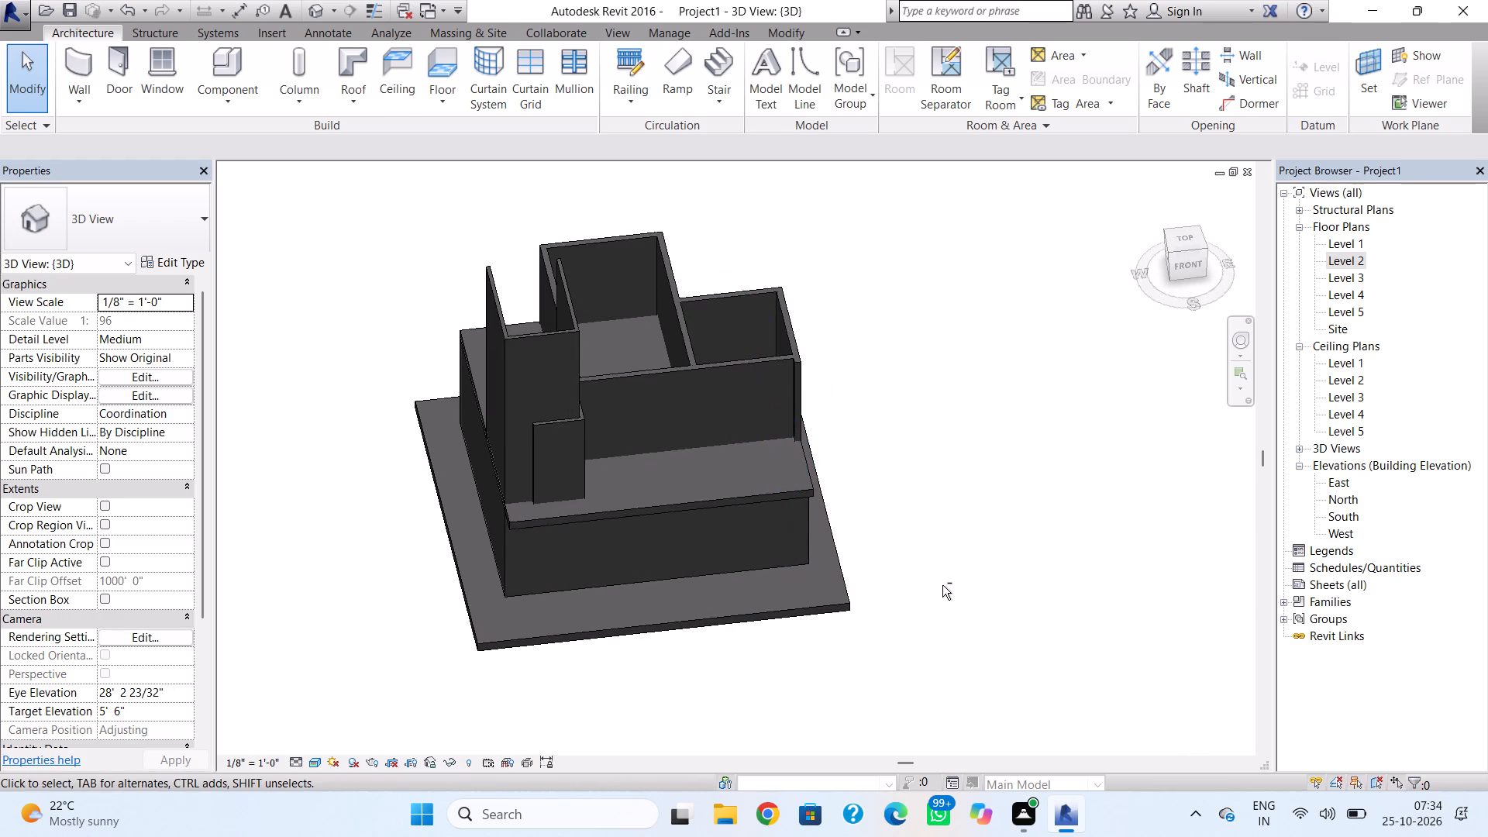
shift+right_drag(942, 585, 897, 598)
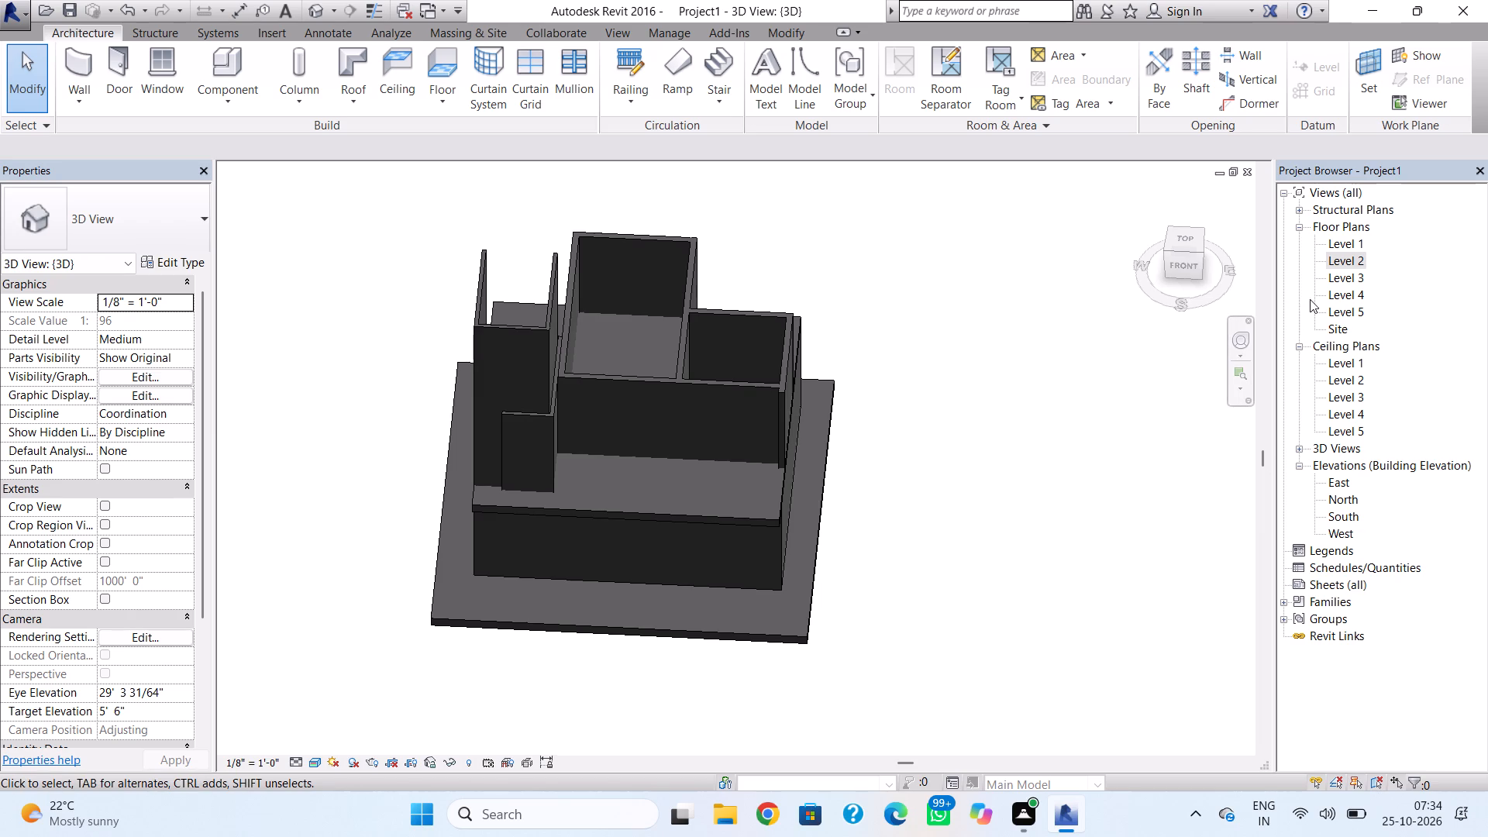
In the Level 2 floor plan, move the U-shaped enclosure's five Generic - 5" walls down until the lowest one meets the building's bottom outline.
click(1359, 261)
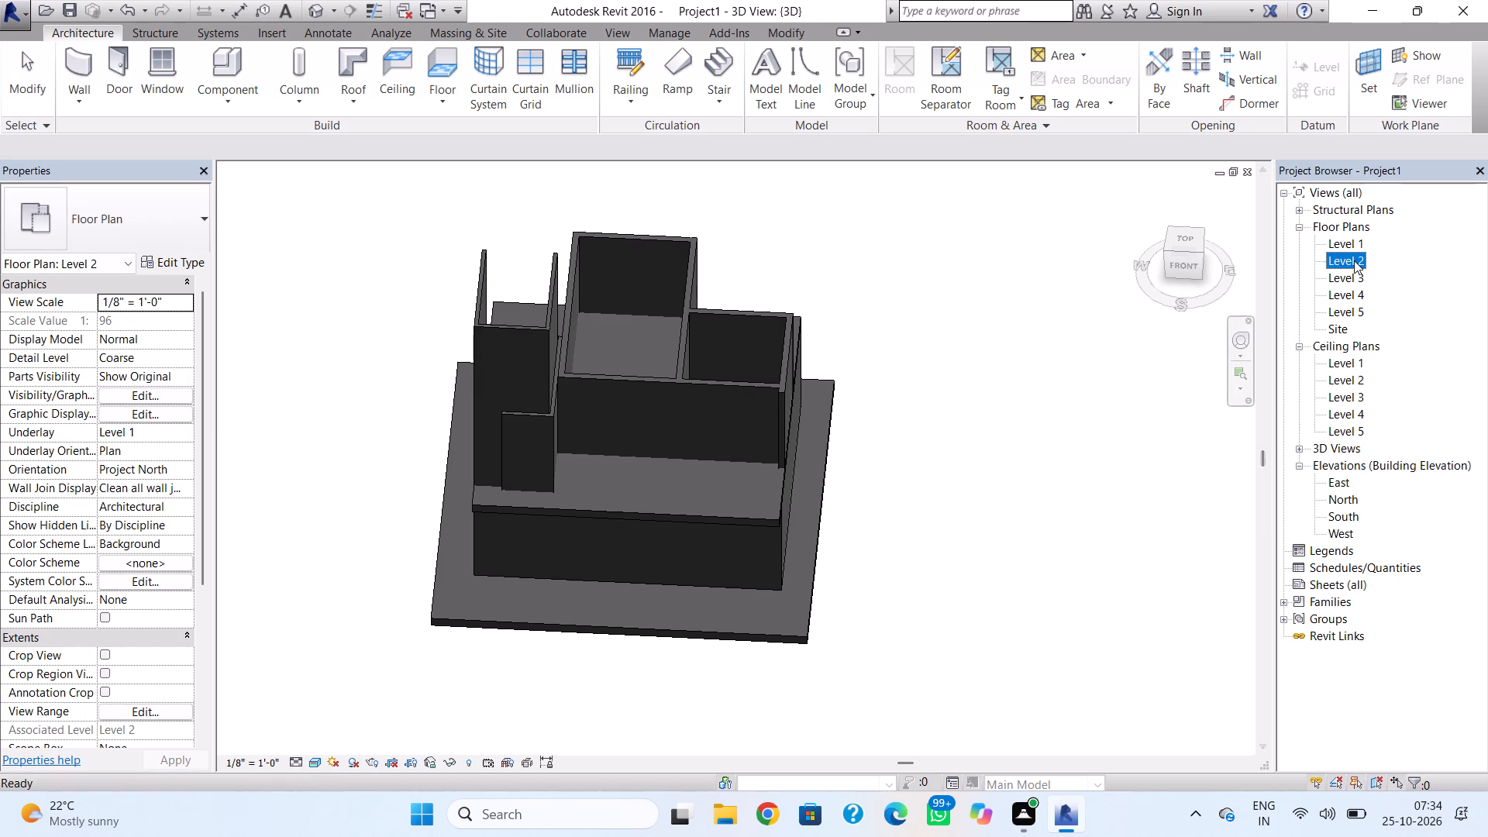
double_click(1354, 260)
scroll(485, 684, down, 2)
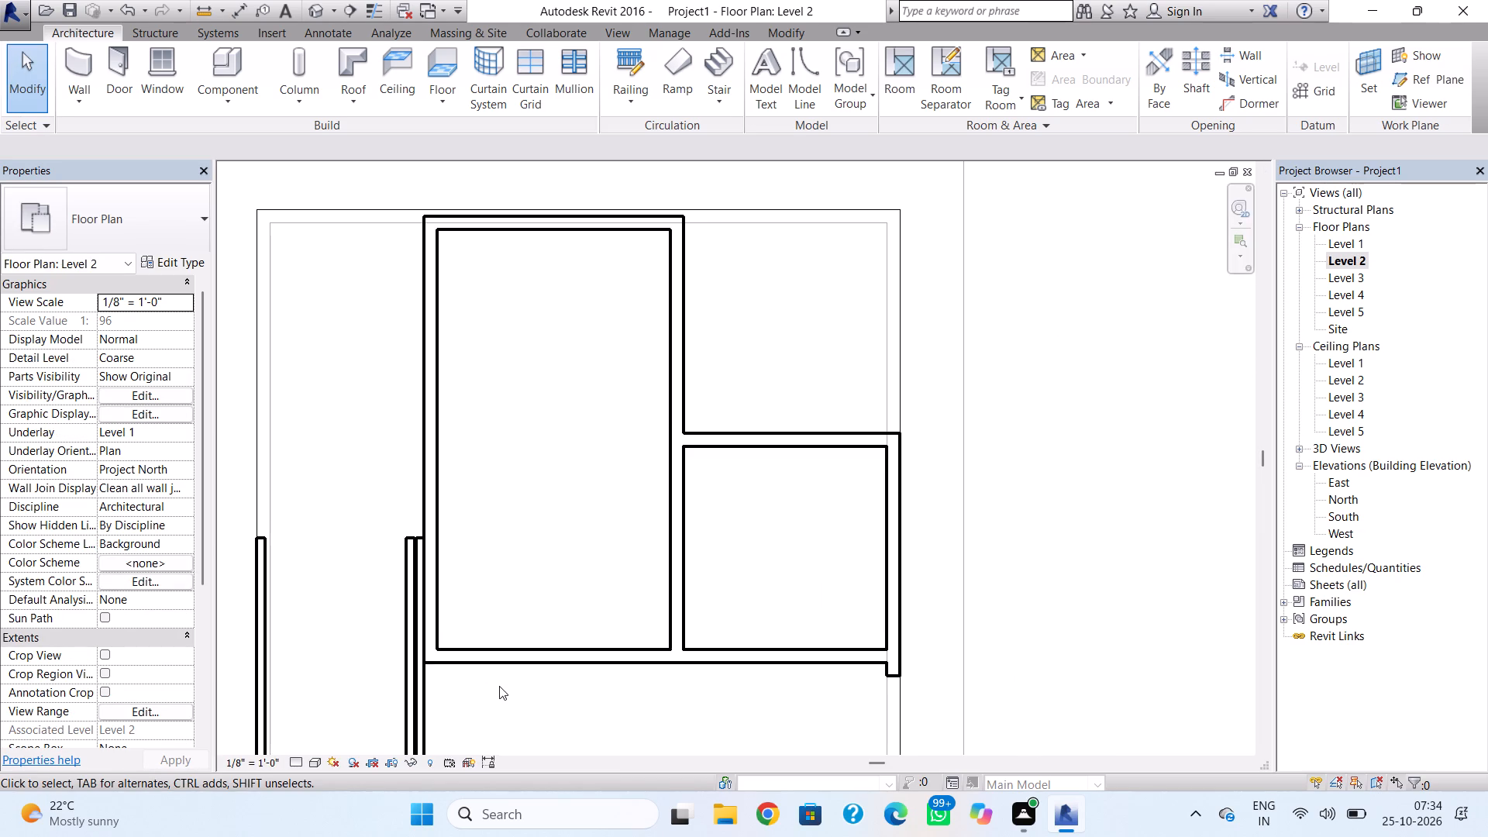
middle_drag(500, 685, 620, 520)
drag(601, 554, 389, 652)
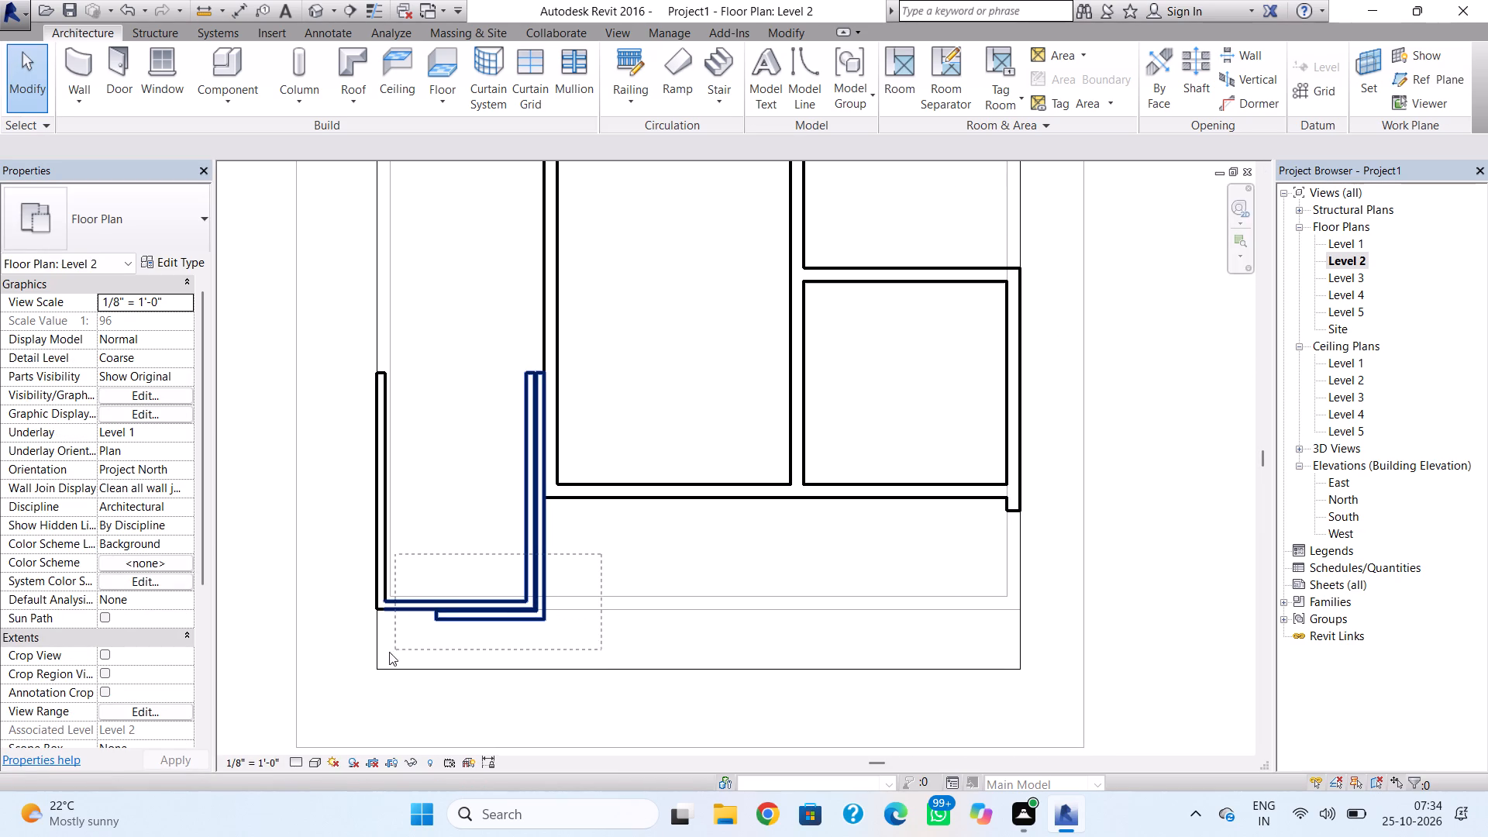
drag(389, 652, 349, 660)
key(Escape)
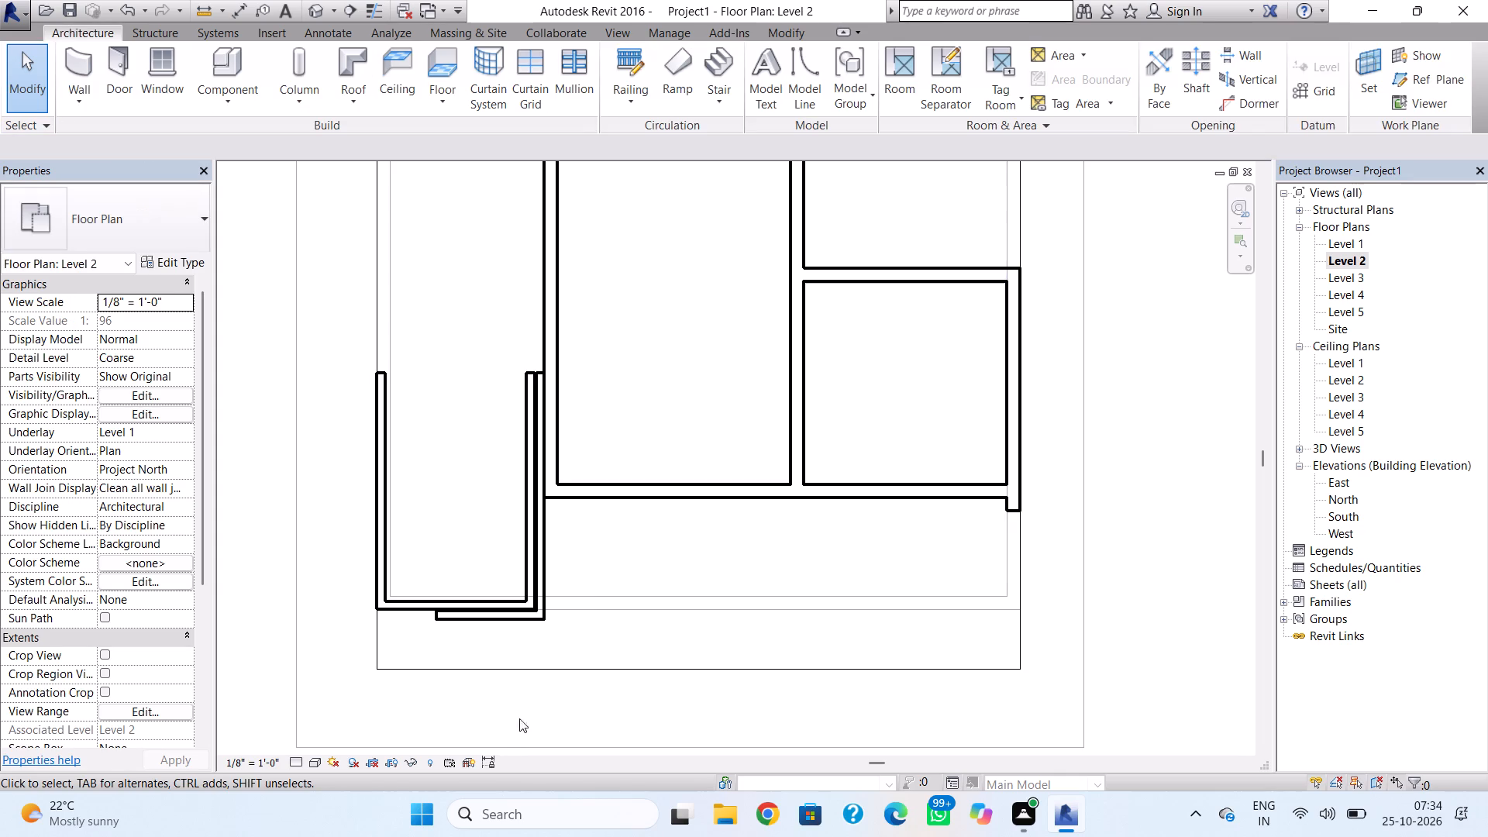
drag(585, 600, 443, 635)
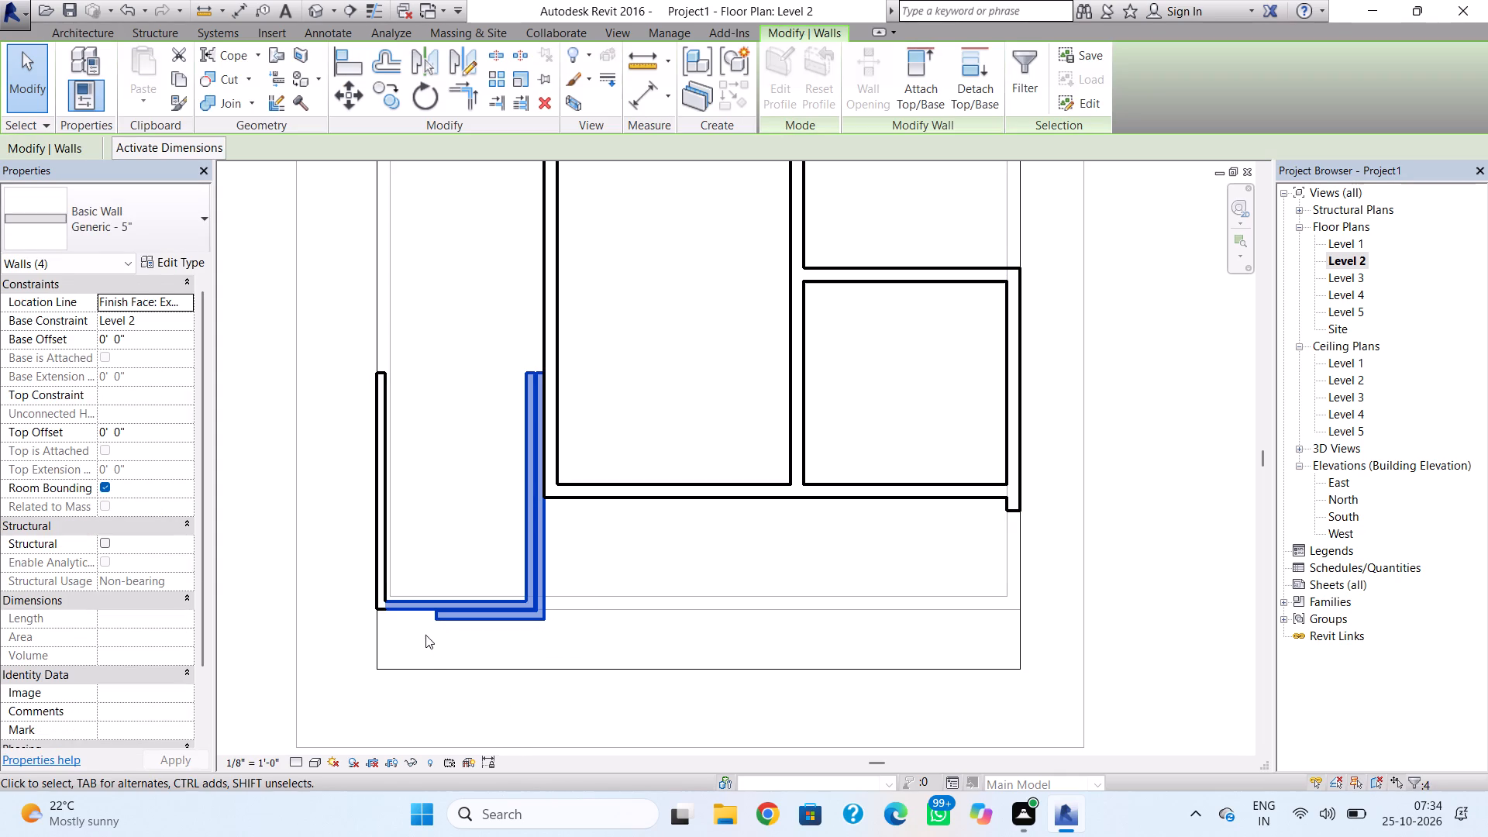
ctrl+click(377, 530)
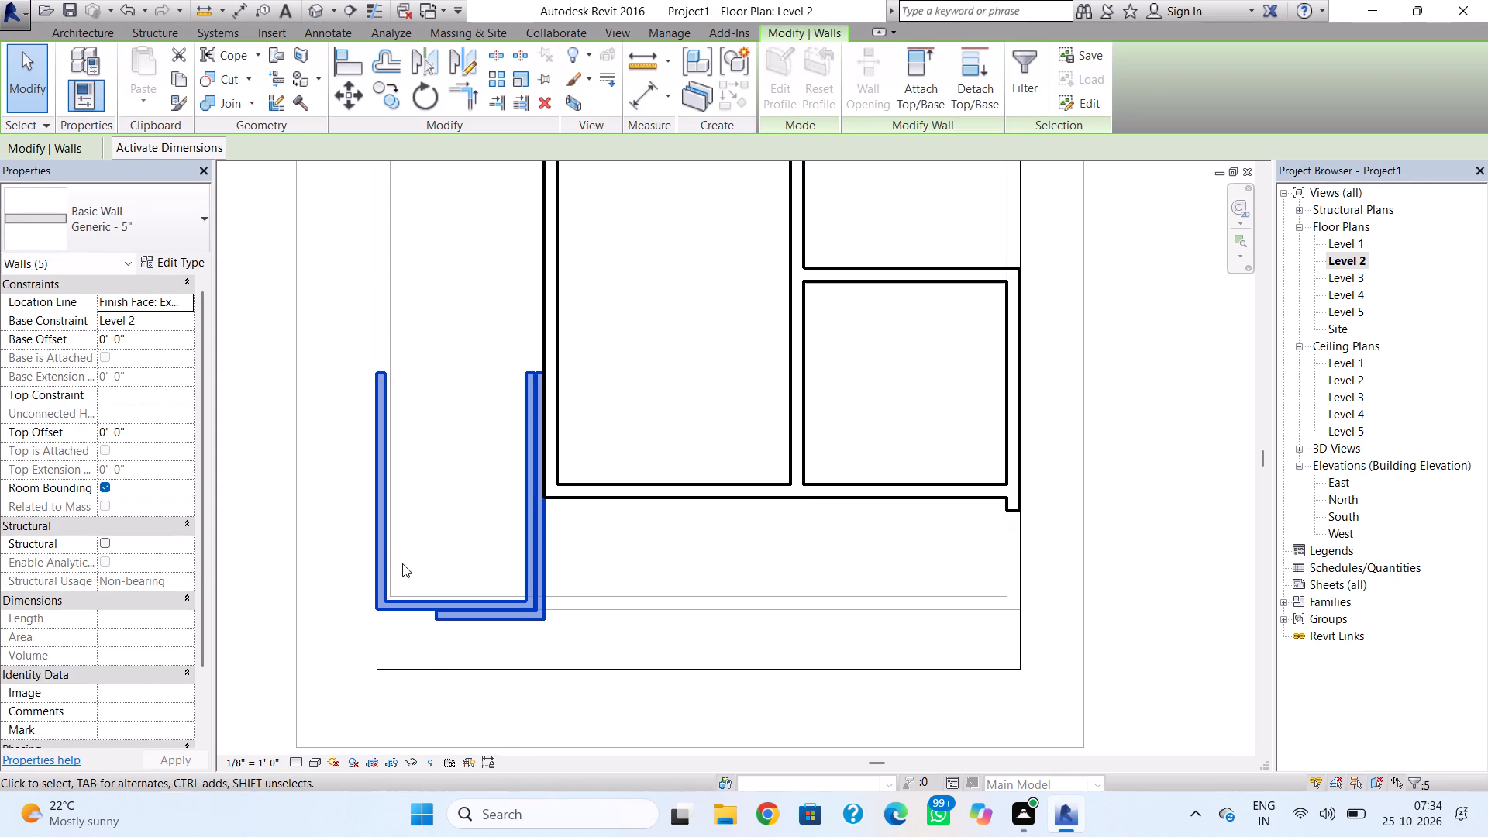
key(Down)
key(Down)
key(Down)
key(Down)
key(Down)
key(Down)
key(Down)
key(Down)
key(Down)
key(Down)
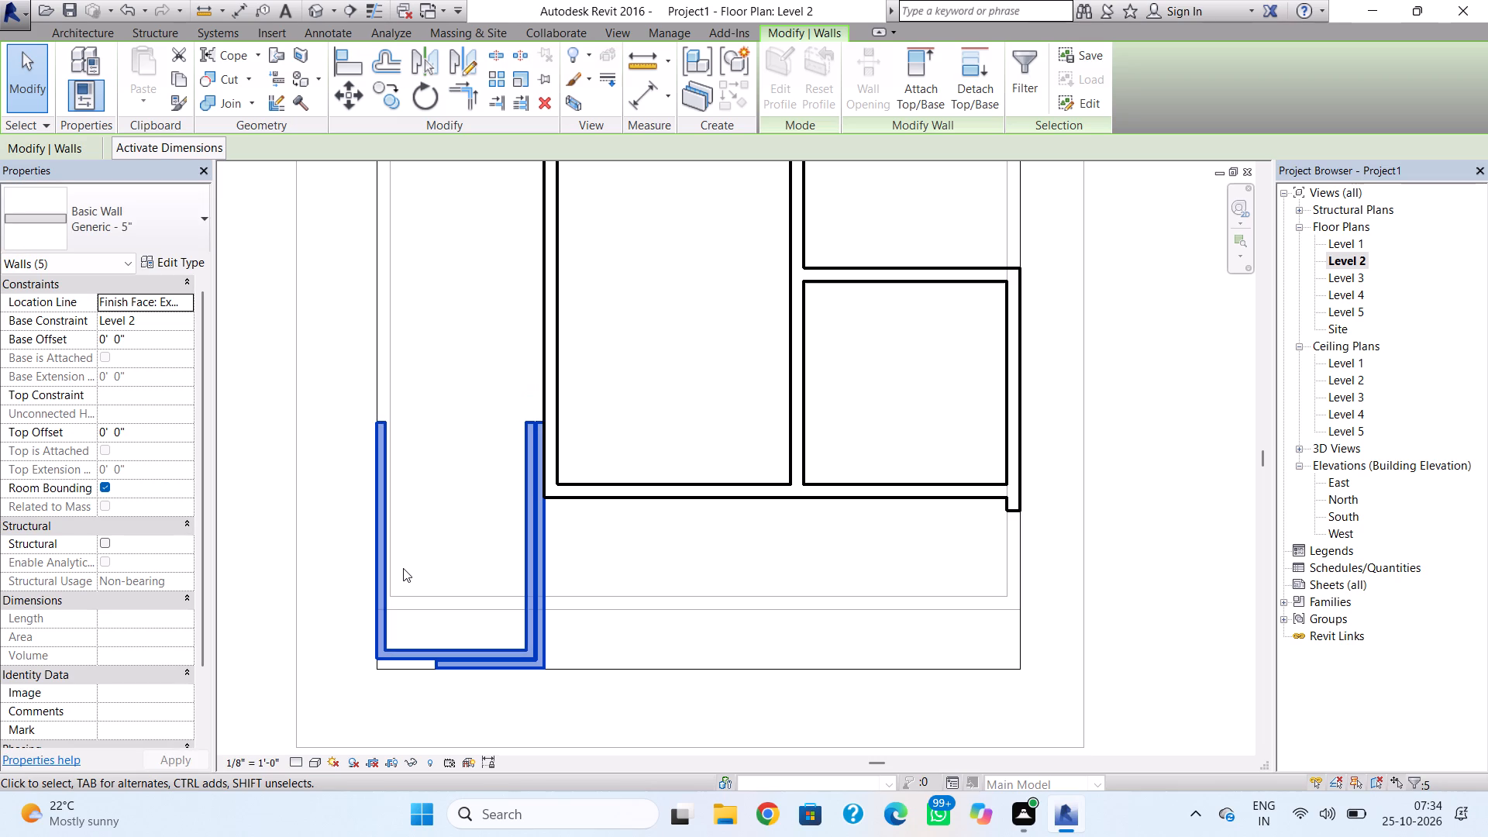
Move the central room's bottom wall down in plan to 3'-0 1/2" from the enclosure's lowest wall, carrying the adjoining room's wall along.
drag(597, 489, 601, 496)
key(Down)
key(Down)
key(Down)
key(Down)
key(Down)
key(Down)
key(Down)
key(Down)
key(Down)
key(Down)
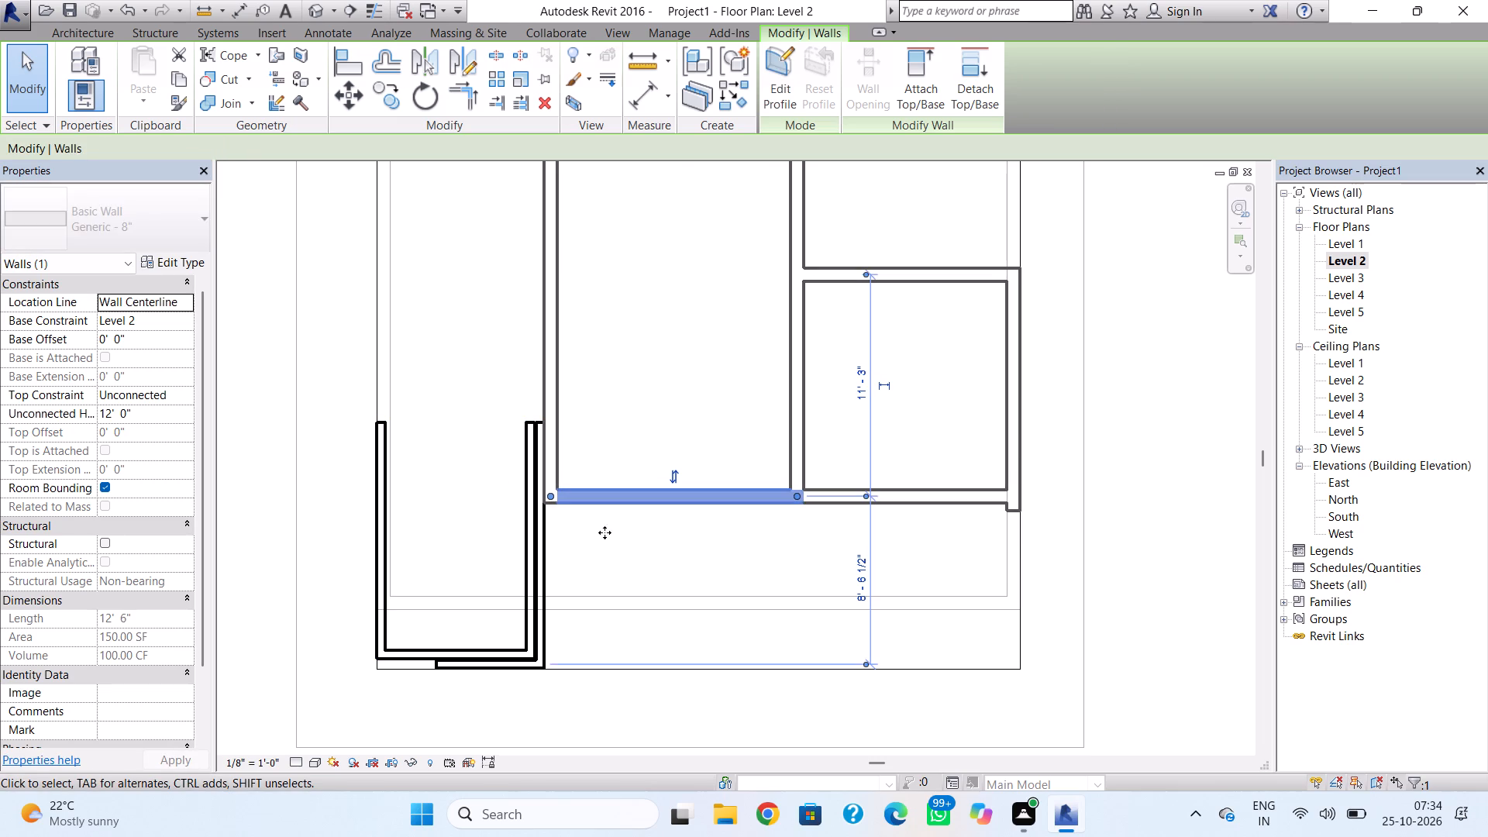
key(Down)
key(Down)
key(Down)
key(Down)
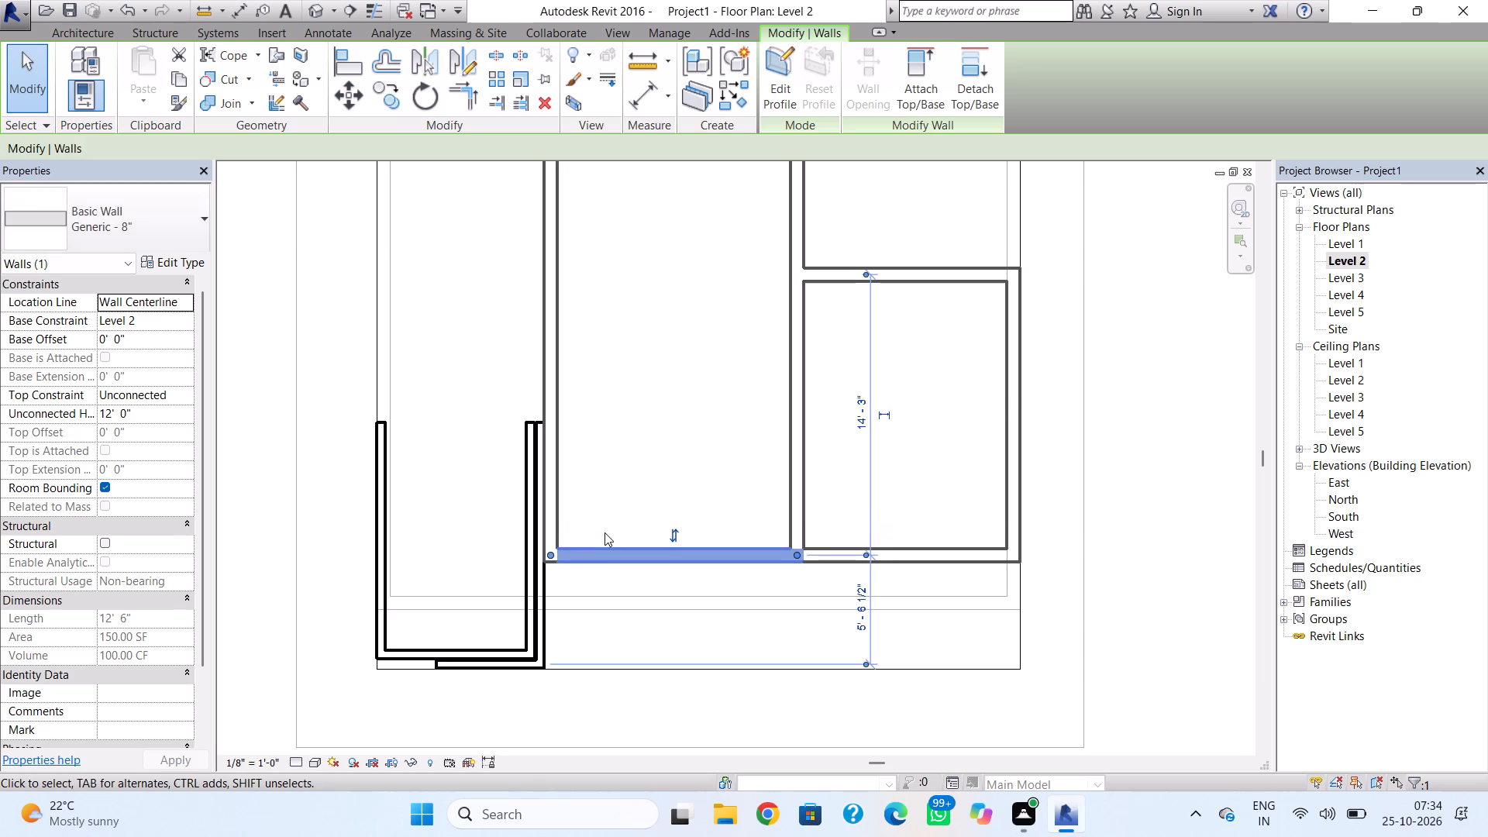
key(Down)
key(Down)
key(Down)
key(Down)
key(Down)
key(Down)
key(Down)
key(Down)
key(Down)
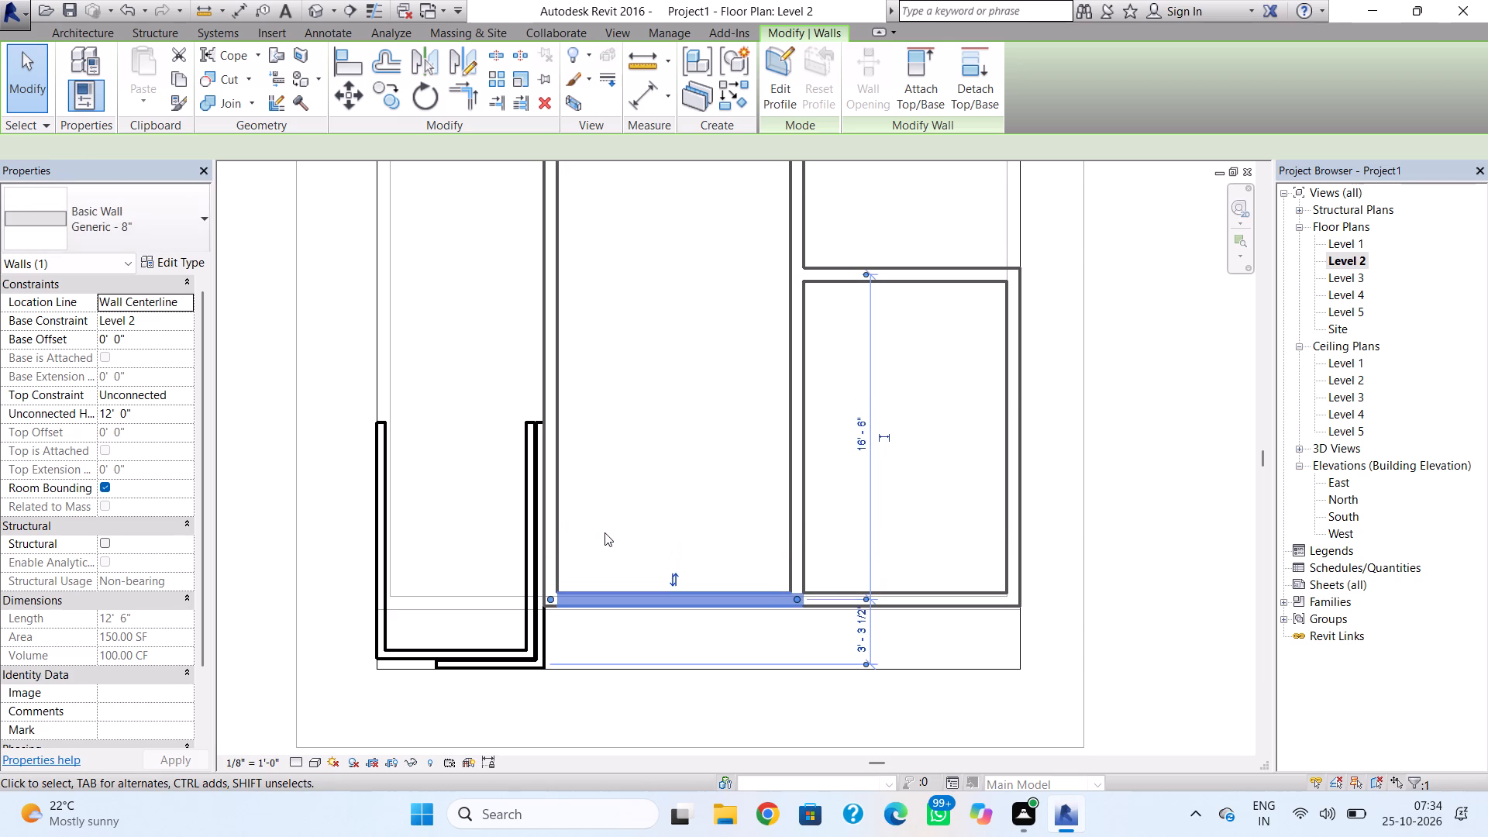
key(Down)
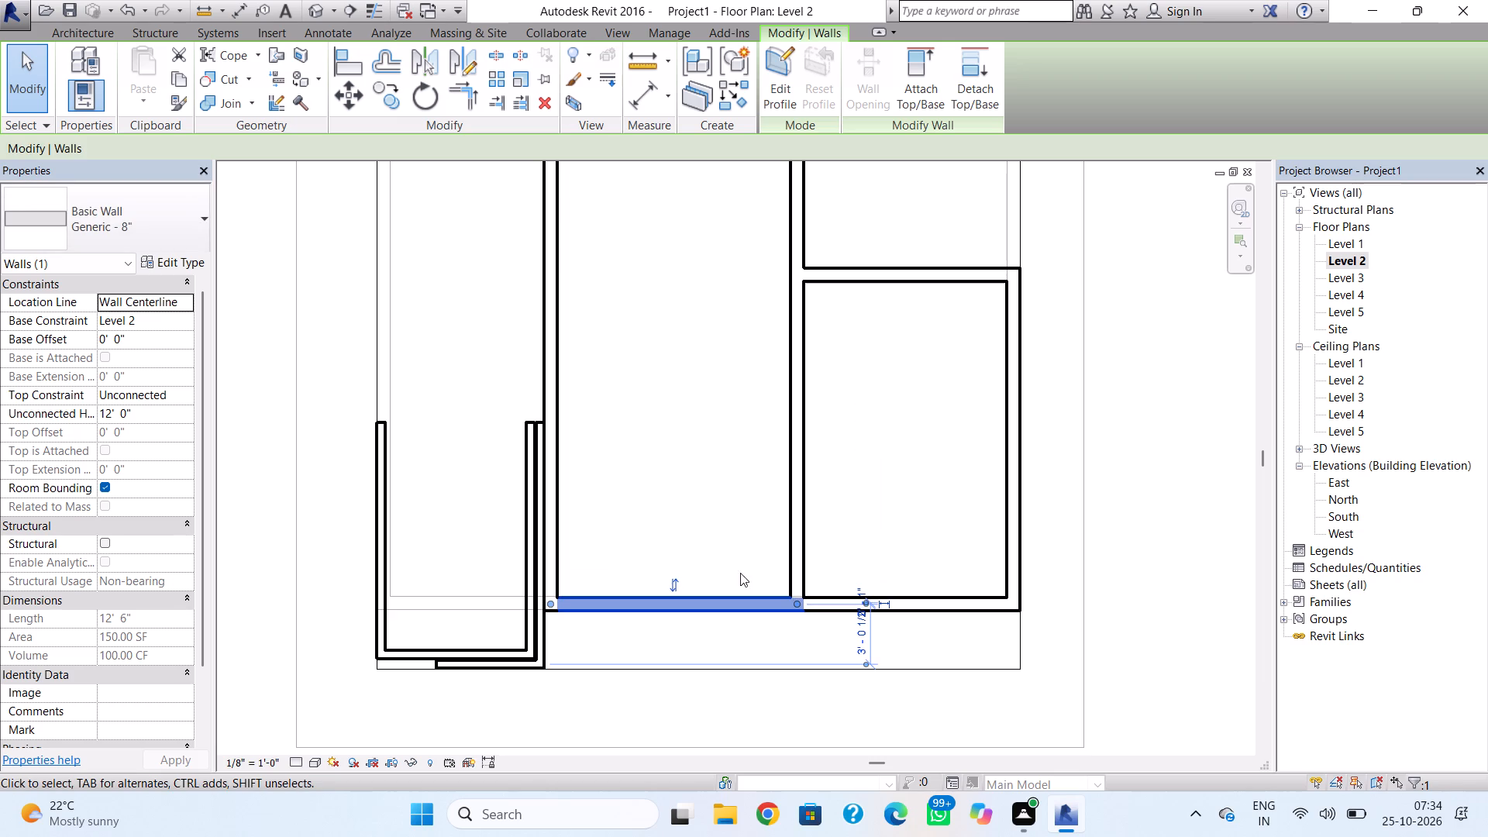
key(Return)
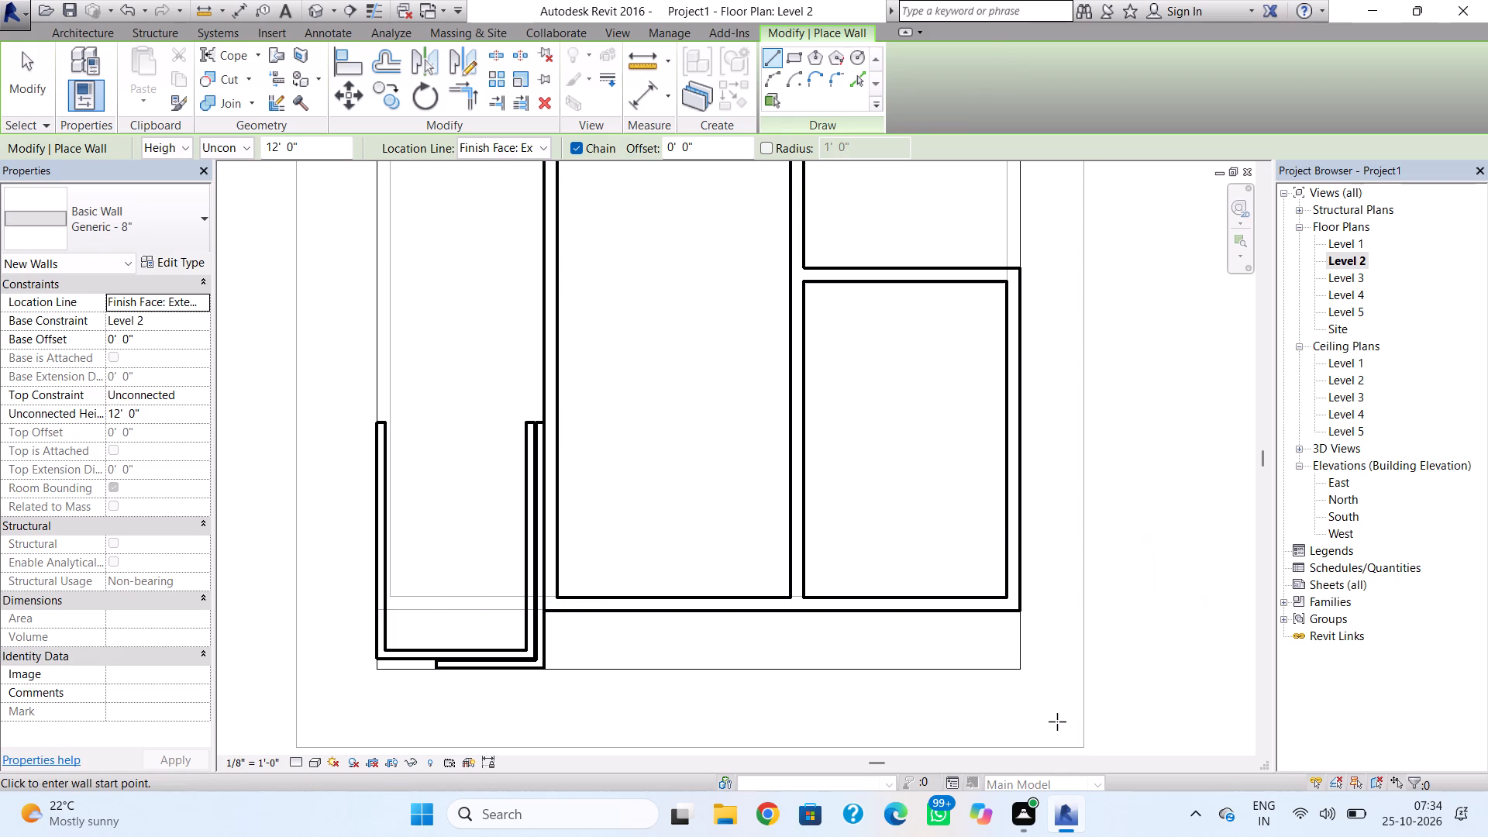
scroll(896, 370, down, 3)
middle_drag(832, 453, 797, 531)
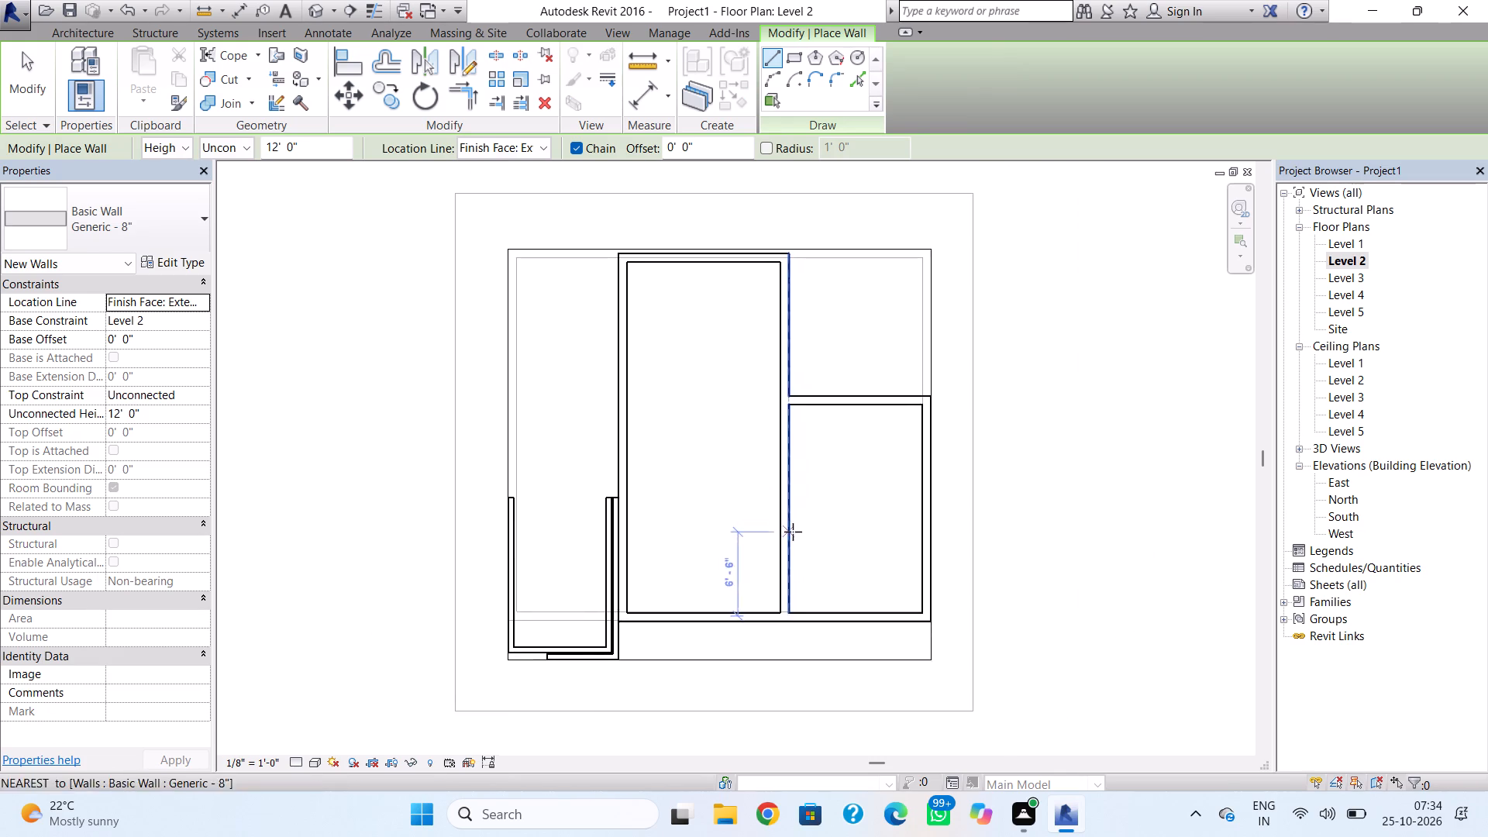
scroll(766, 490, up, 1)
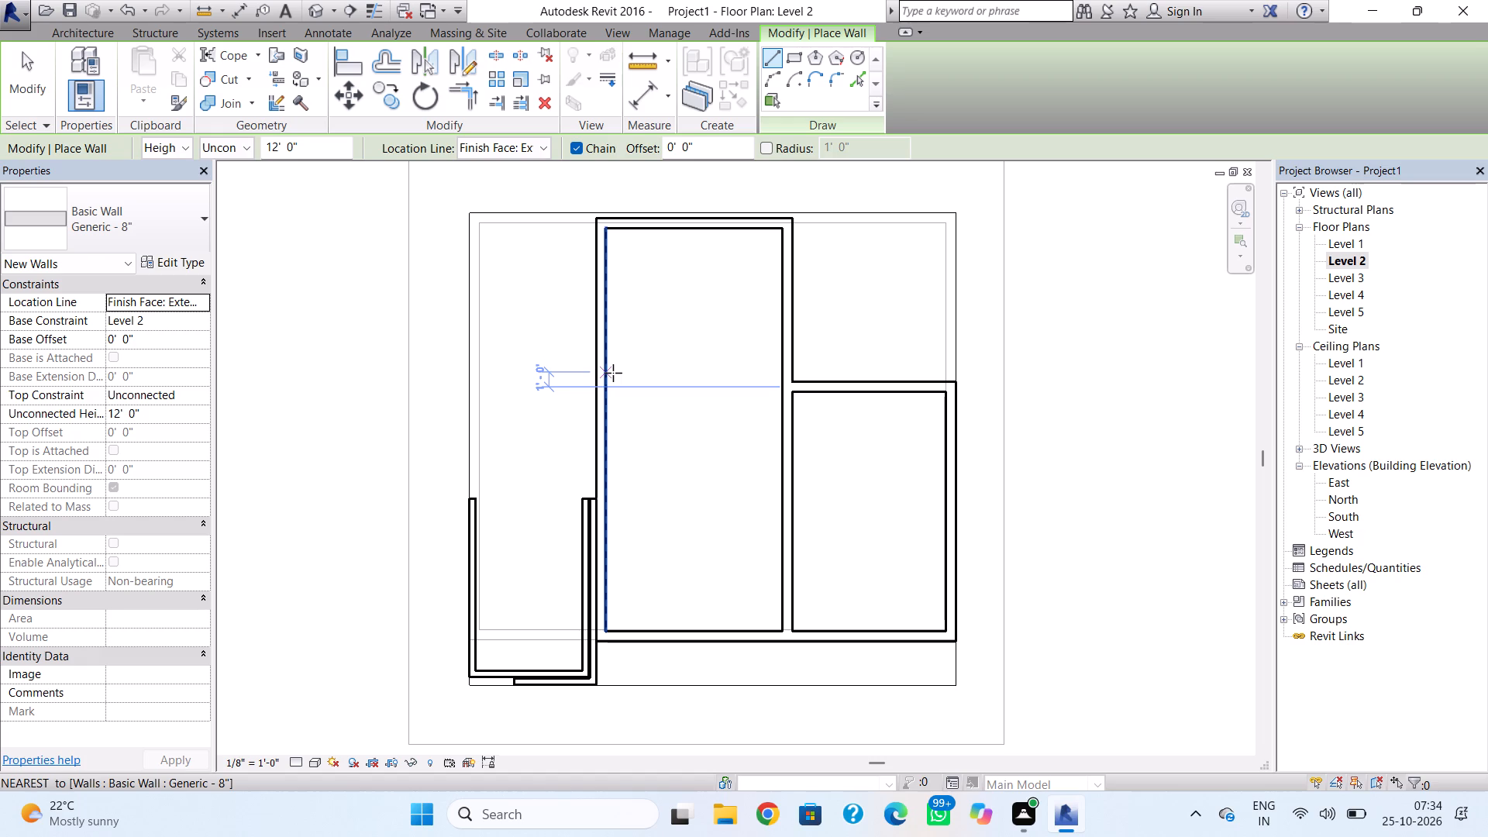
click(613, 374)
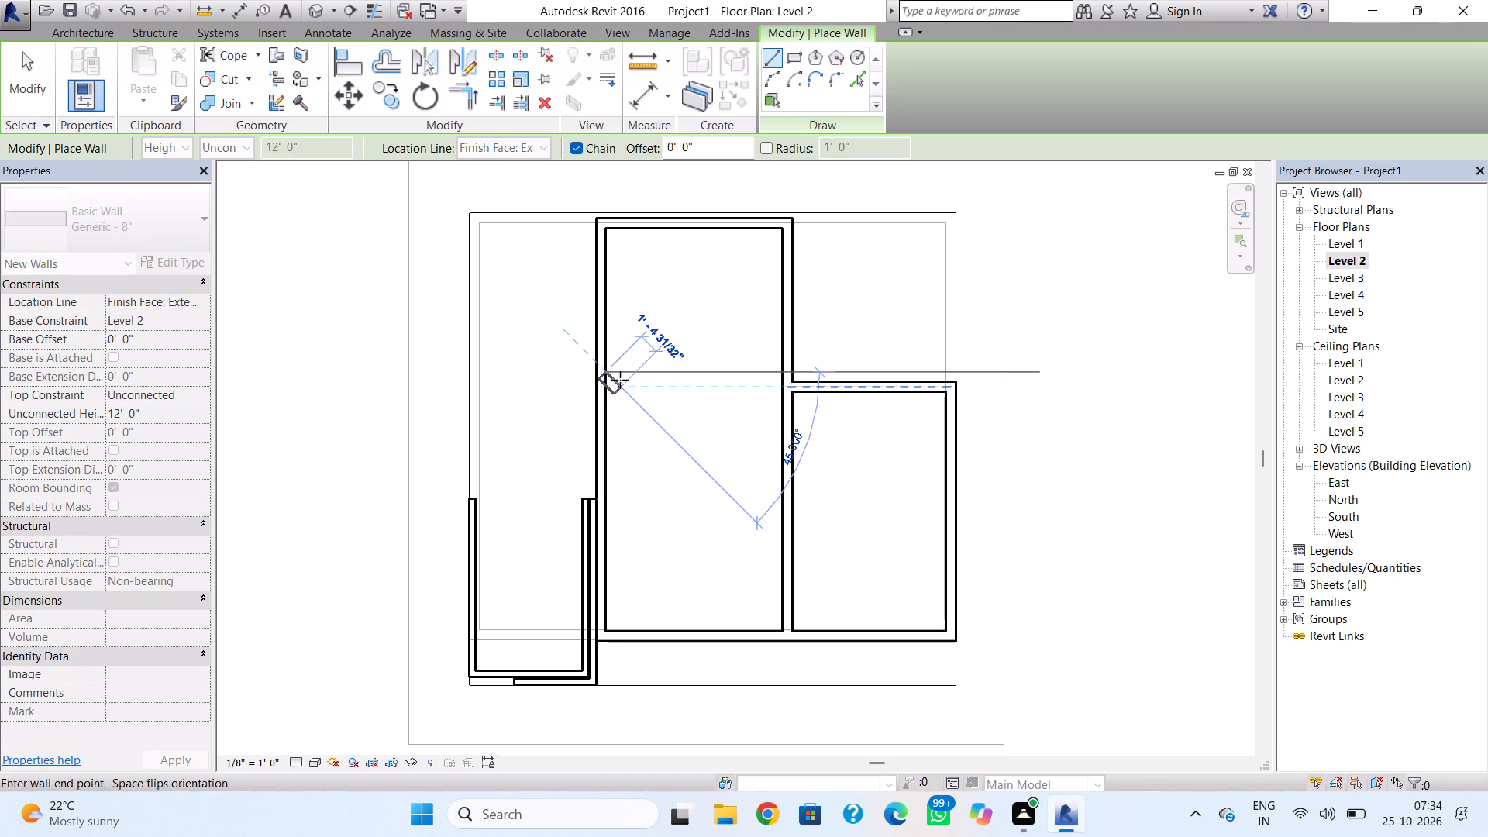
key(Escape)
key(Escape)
Shorten the central room's long wall on the U-shaped enclosure's side to 12'-6" by bringing its upper end down.
click(586, 319)
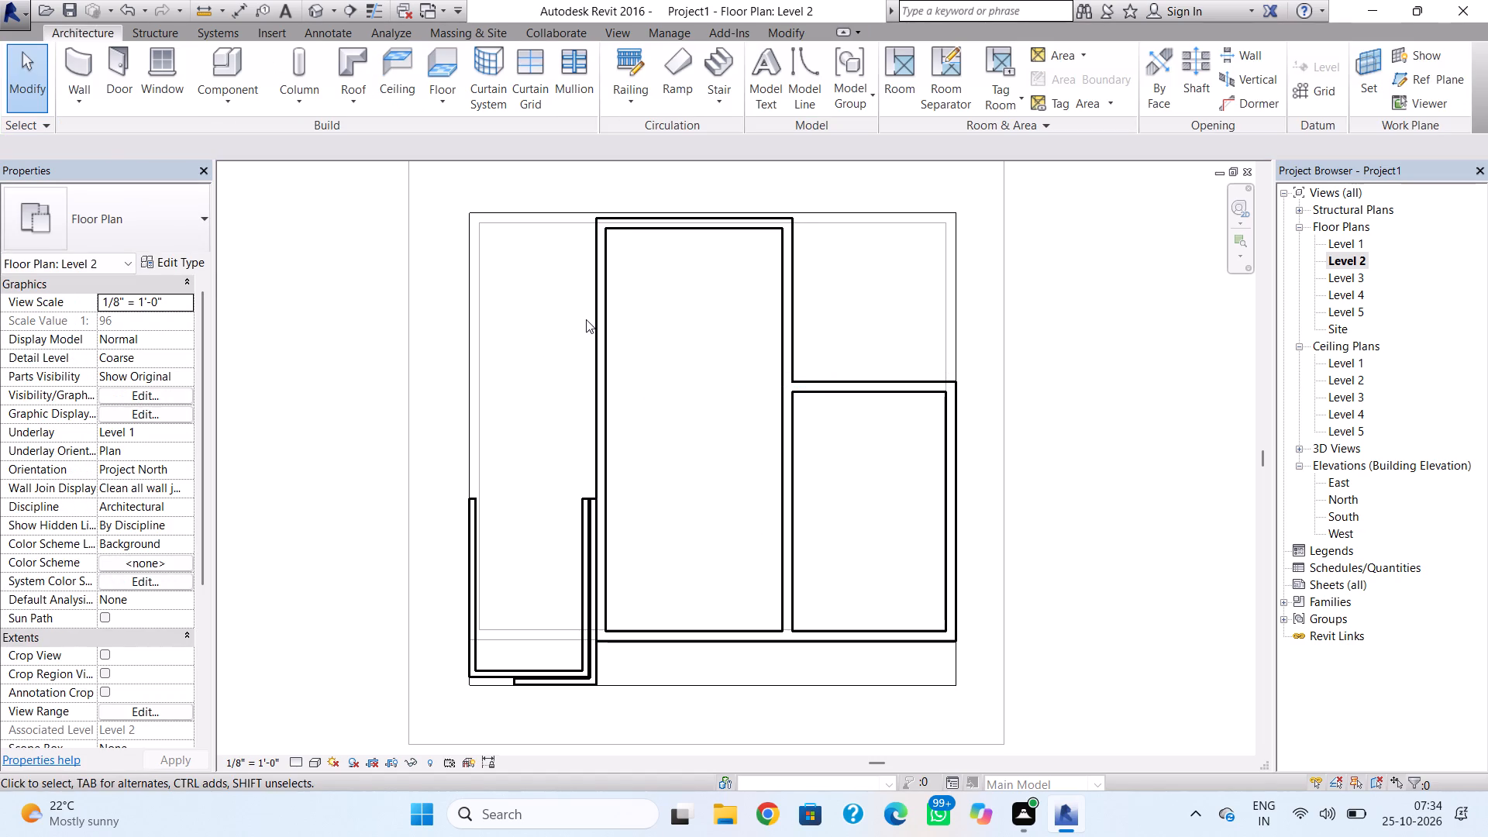
click(609, 332)
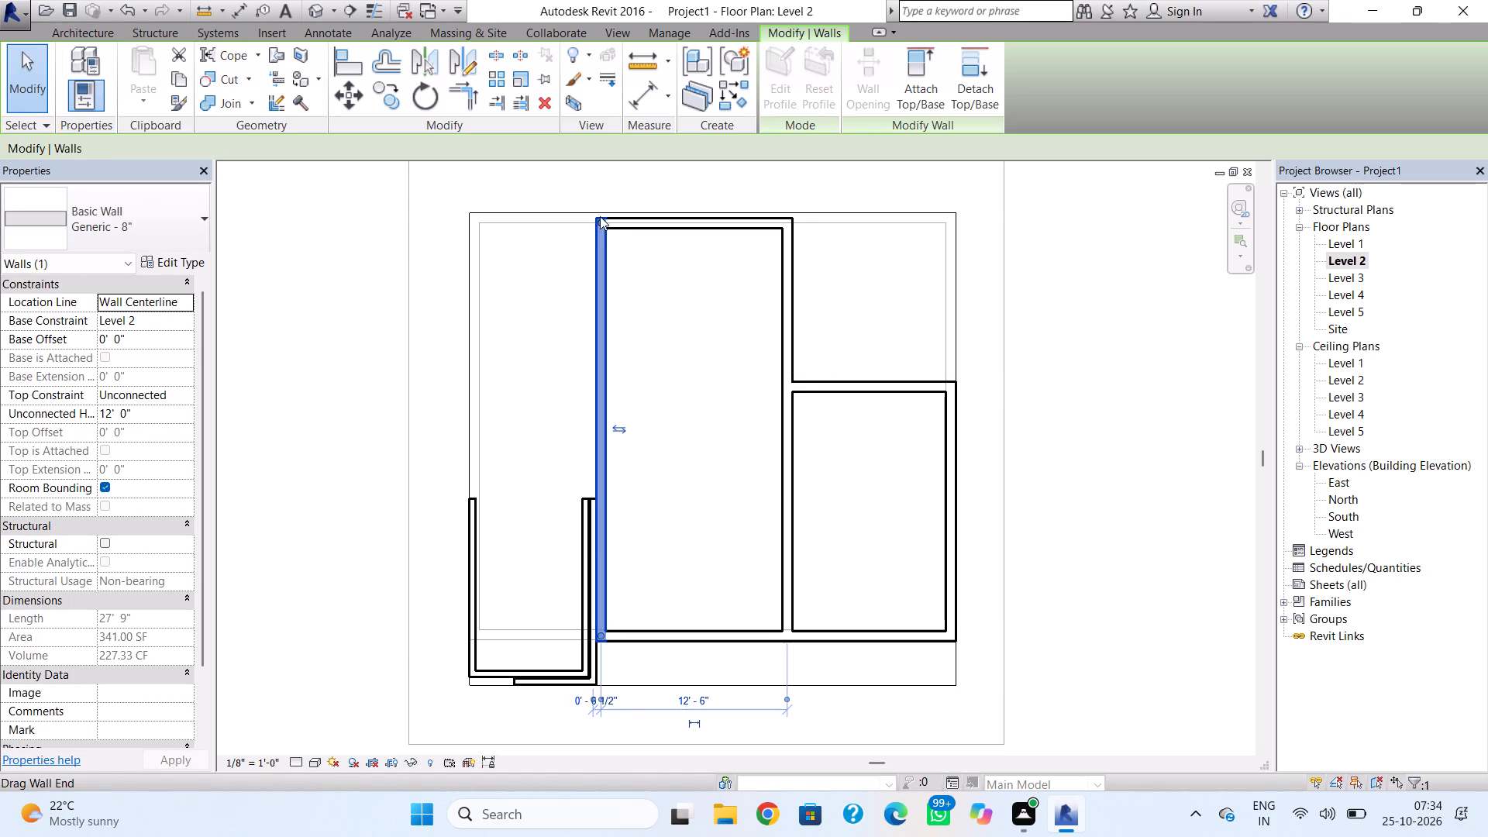
drag(600, 216, 602, 447)
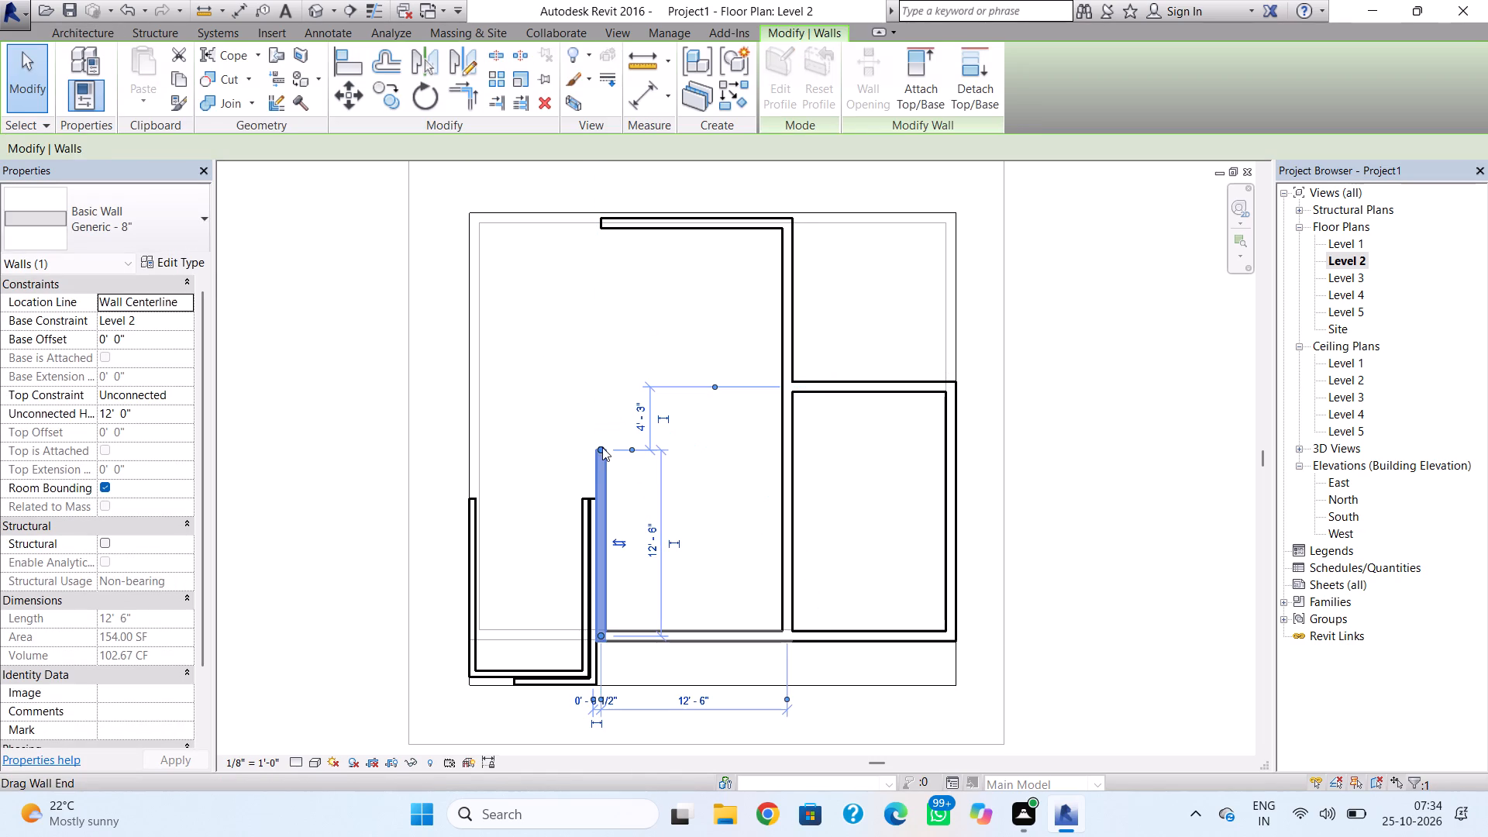
click(88, 37)
key(Escape)
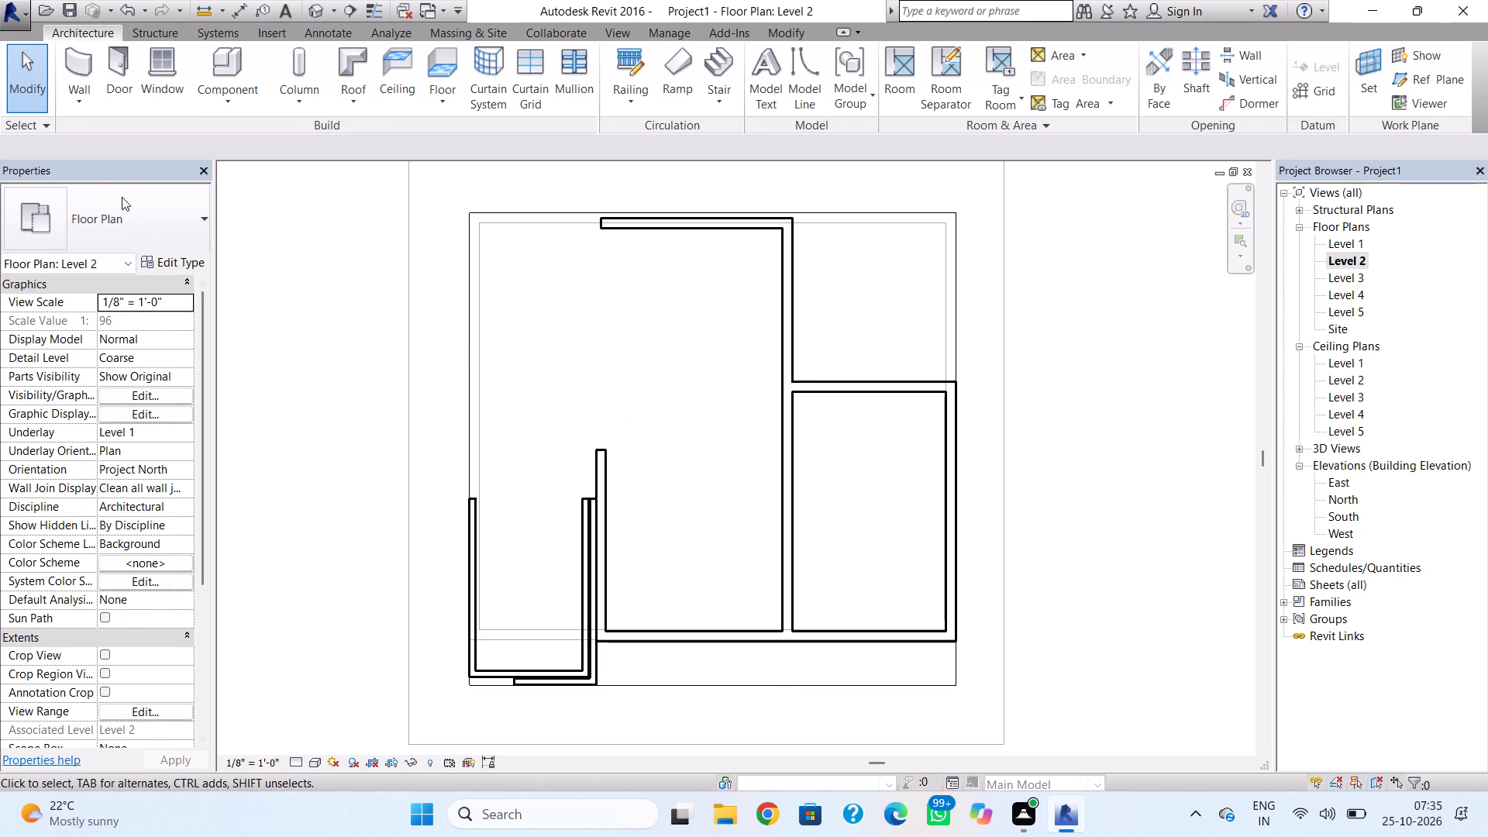
Draw a horizontal Generic - 8" wall from the shortened wall's upper end across to the central room's opposite wall.
click(70, 53)
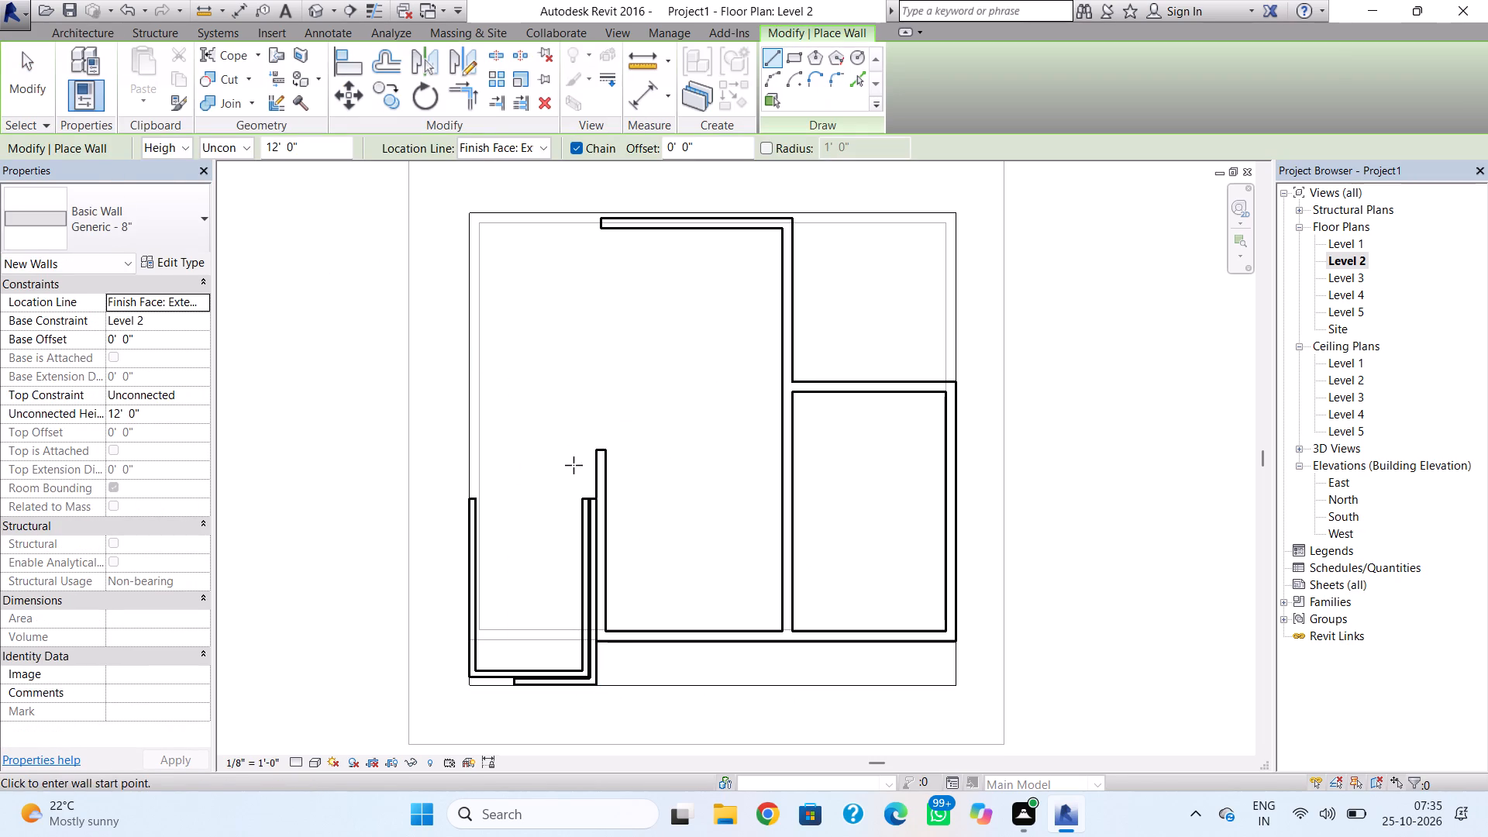
click(604, 456)
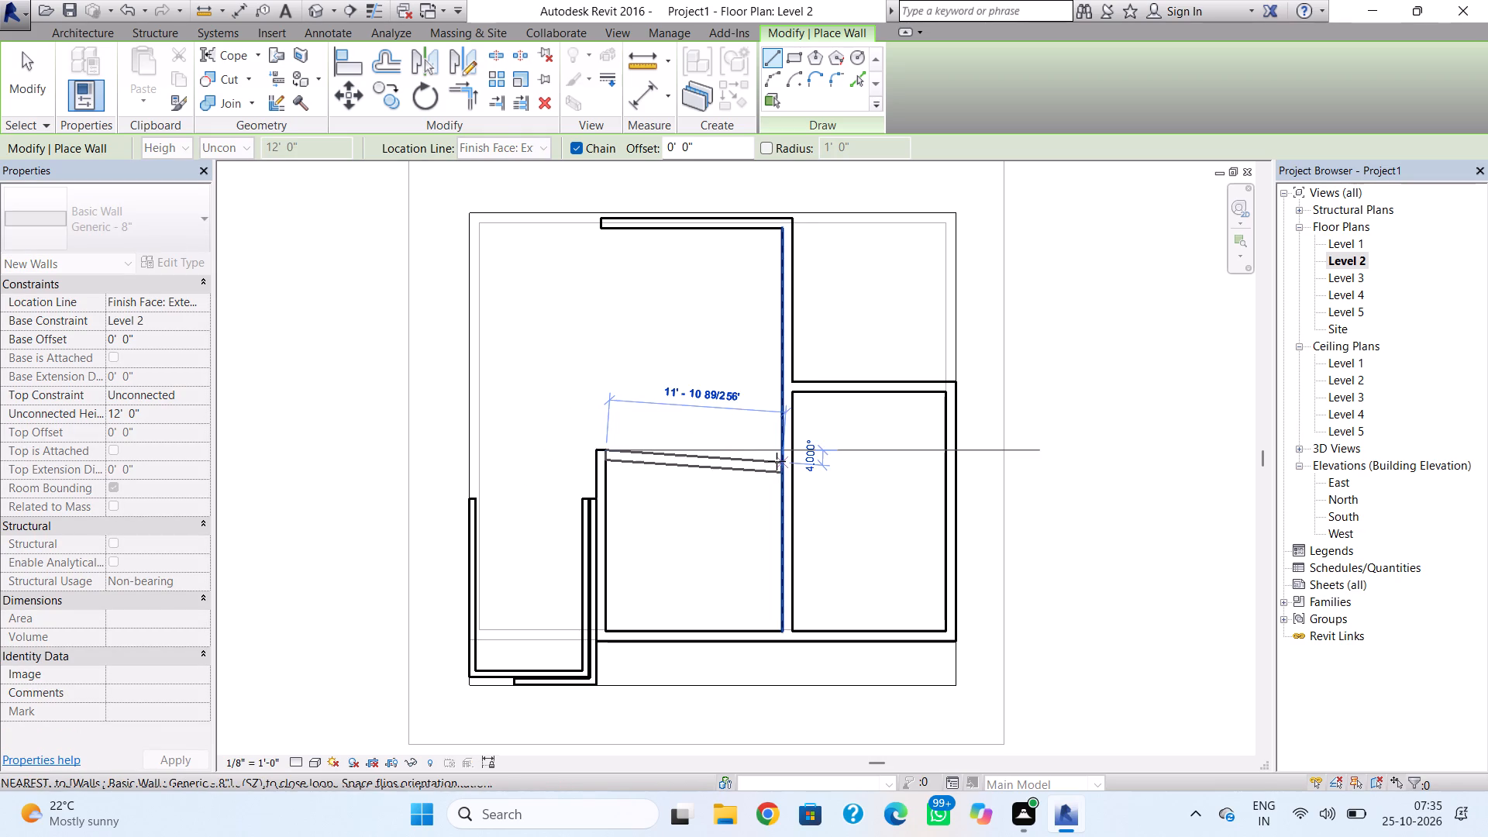
click(778, 460)
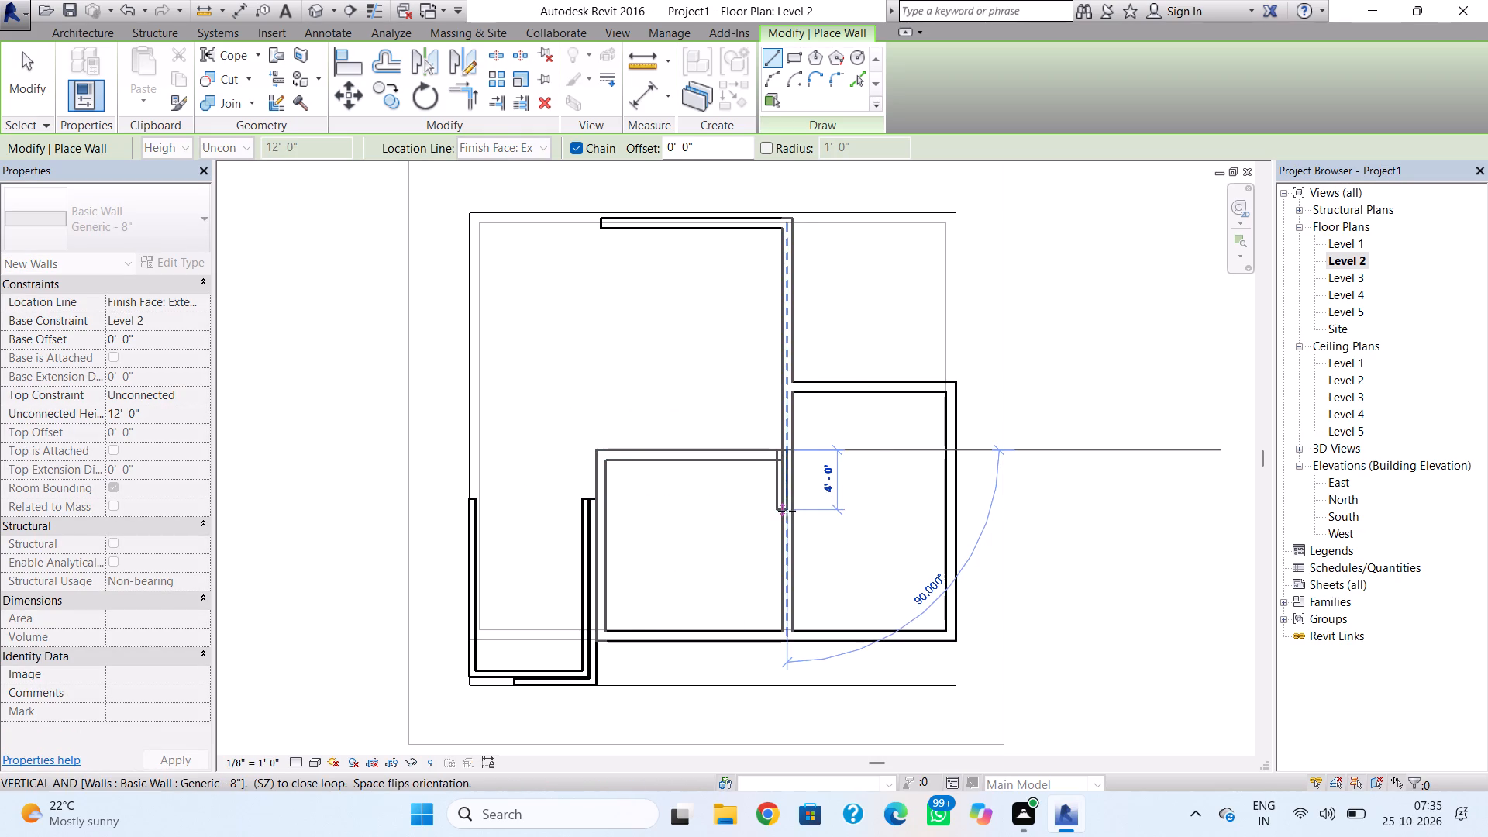
key(Escape)
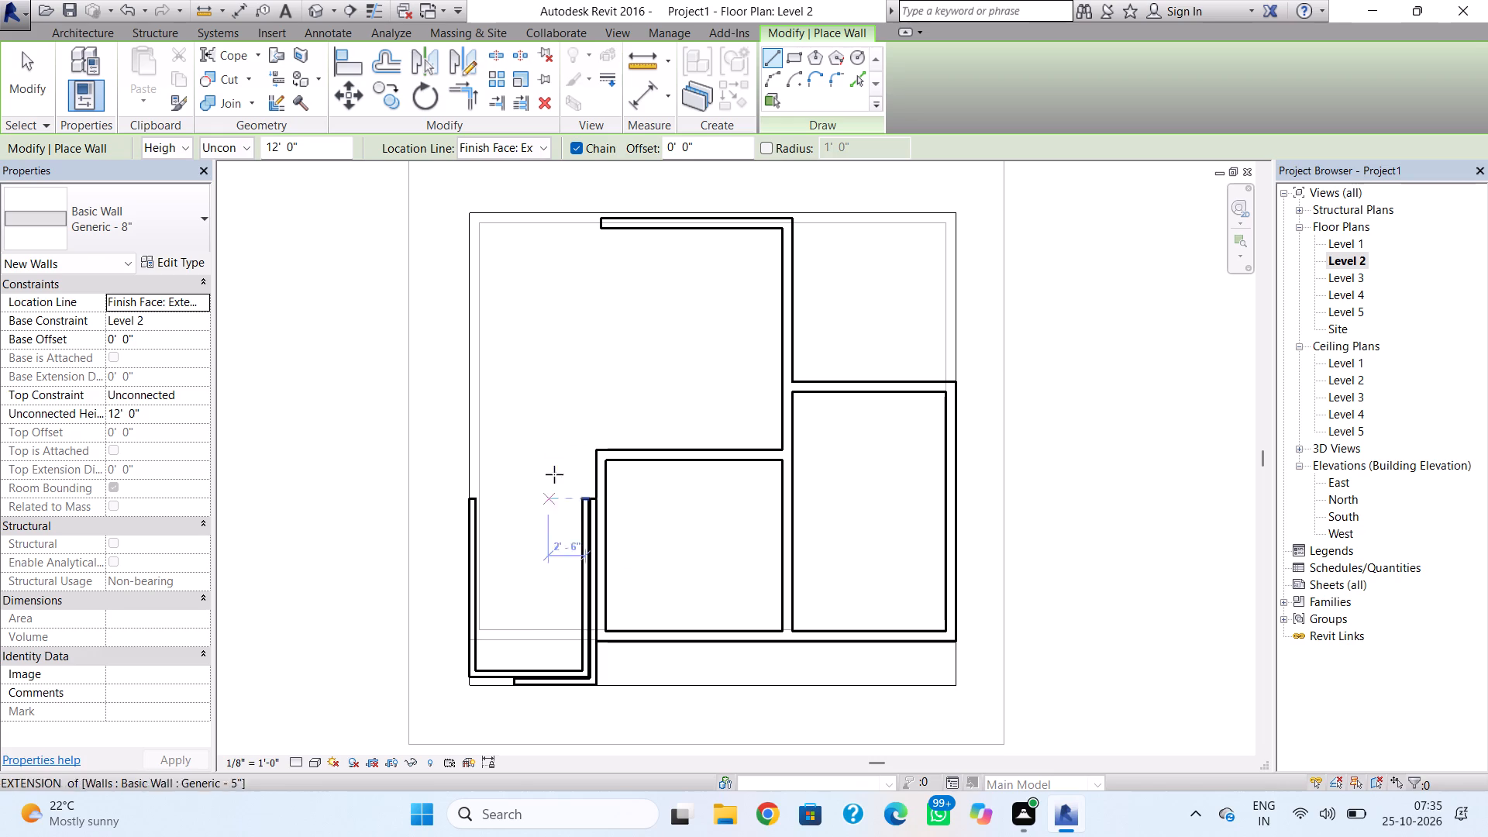
Delete the 12'-6" horizontal Generic - 8" wall running along the building's top edge in plan.
key(Escape)
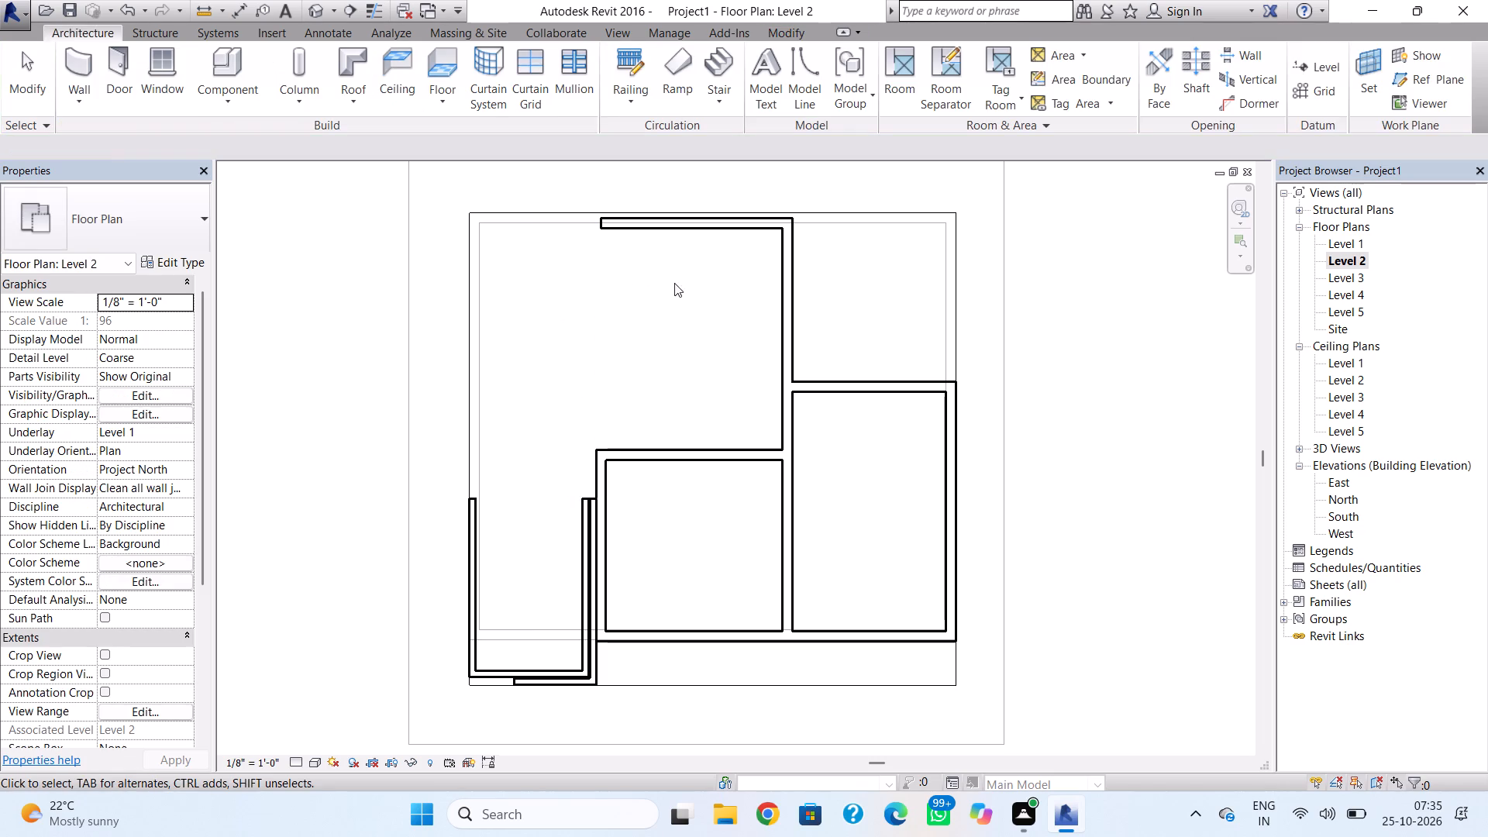
click(704, 227)
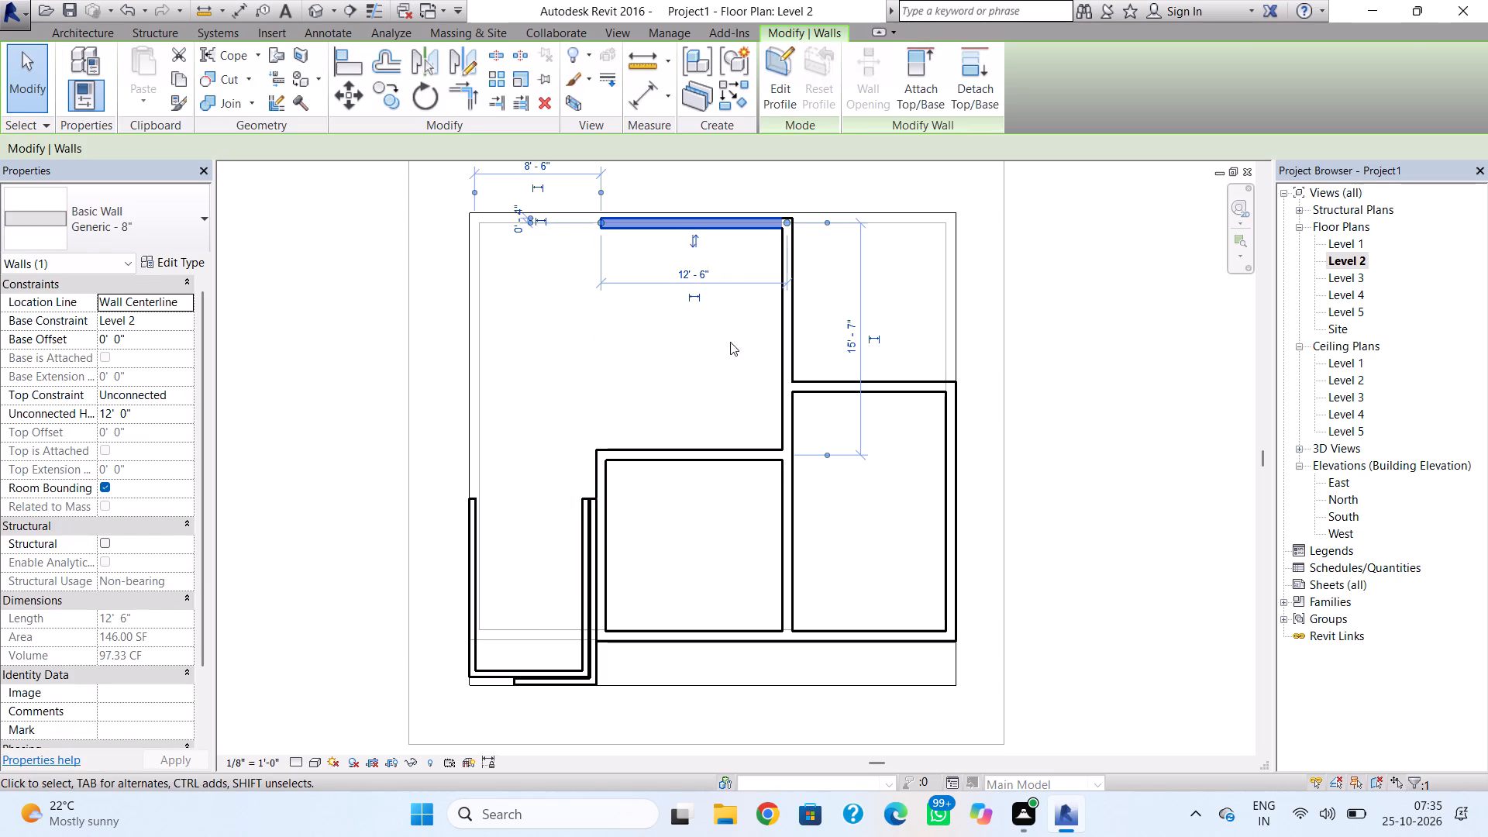
key(Delete)
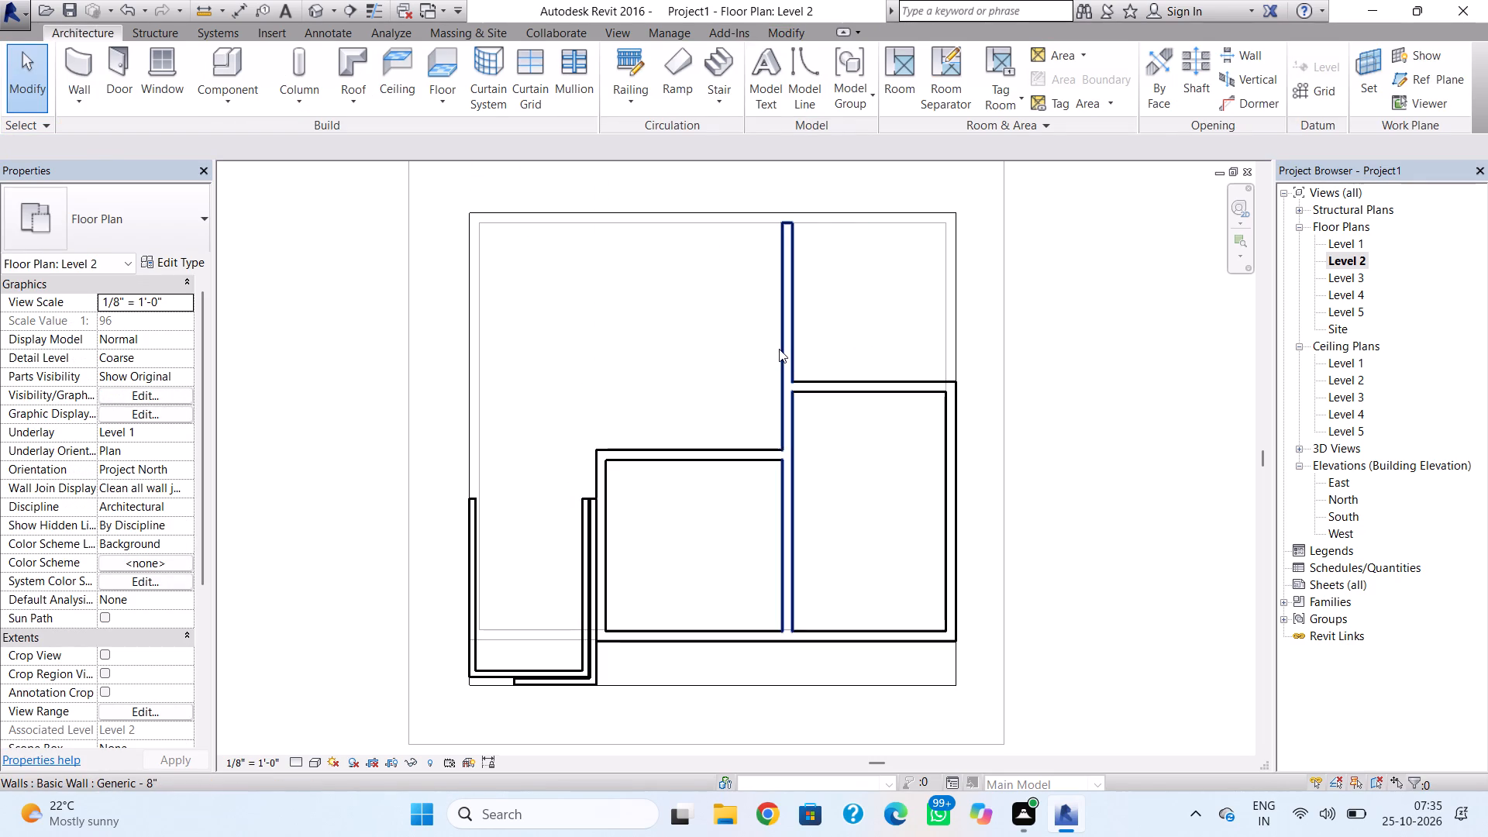
Extend the upper end of the long vertical Generic - 8" wall between the rooms to the roof outline's top edge.
click(780, 349)
scroll(780, 264, up, 3)
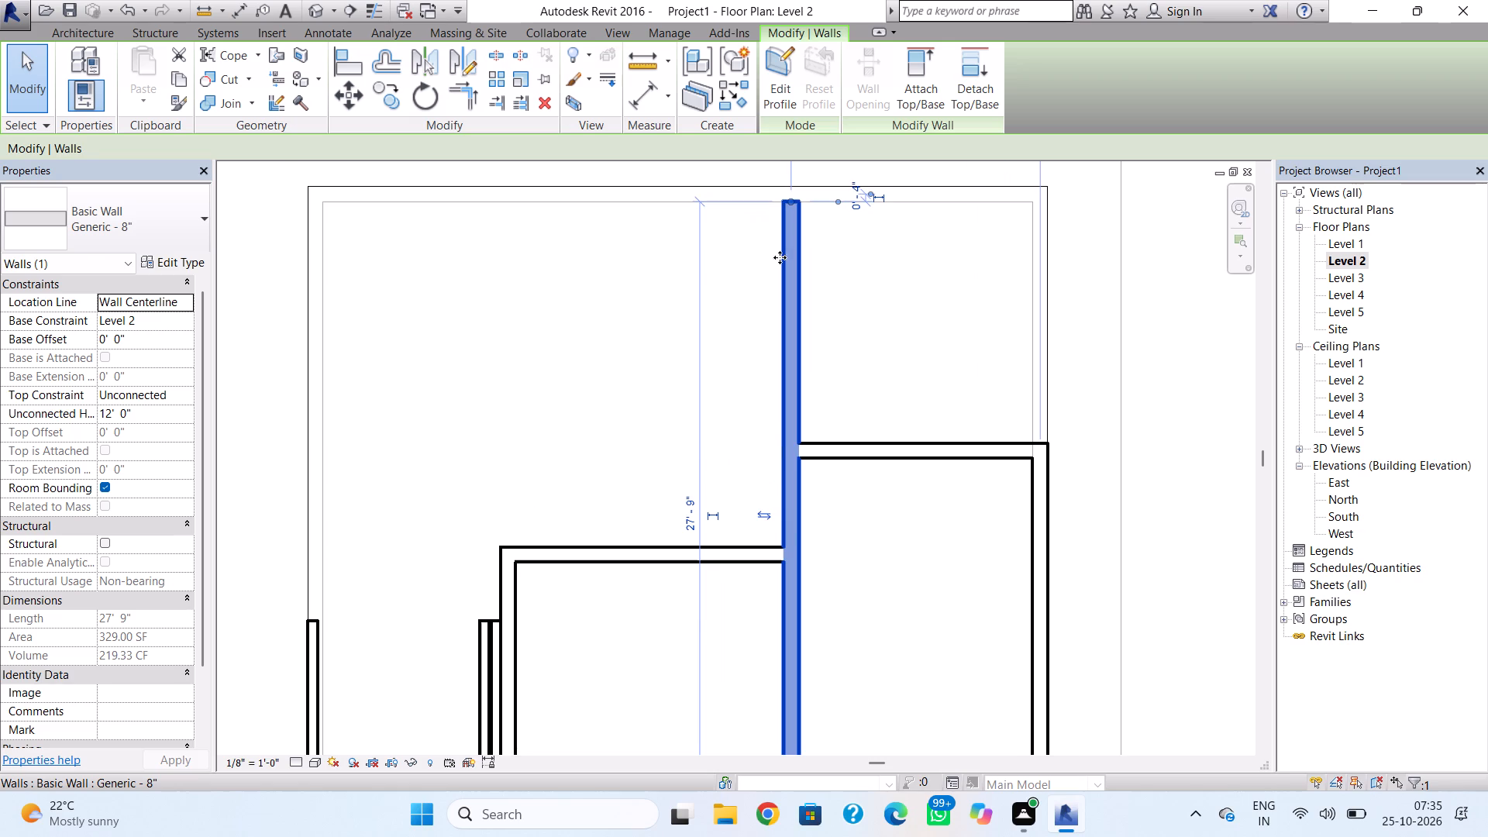
drag(792, 205, 790, 198)
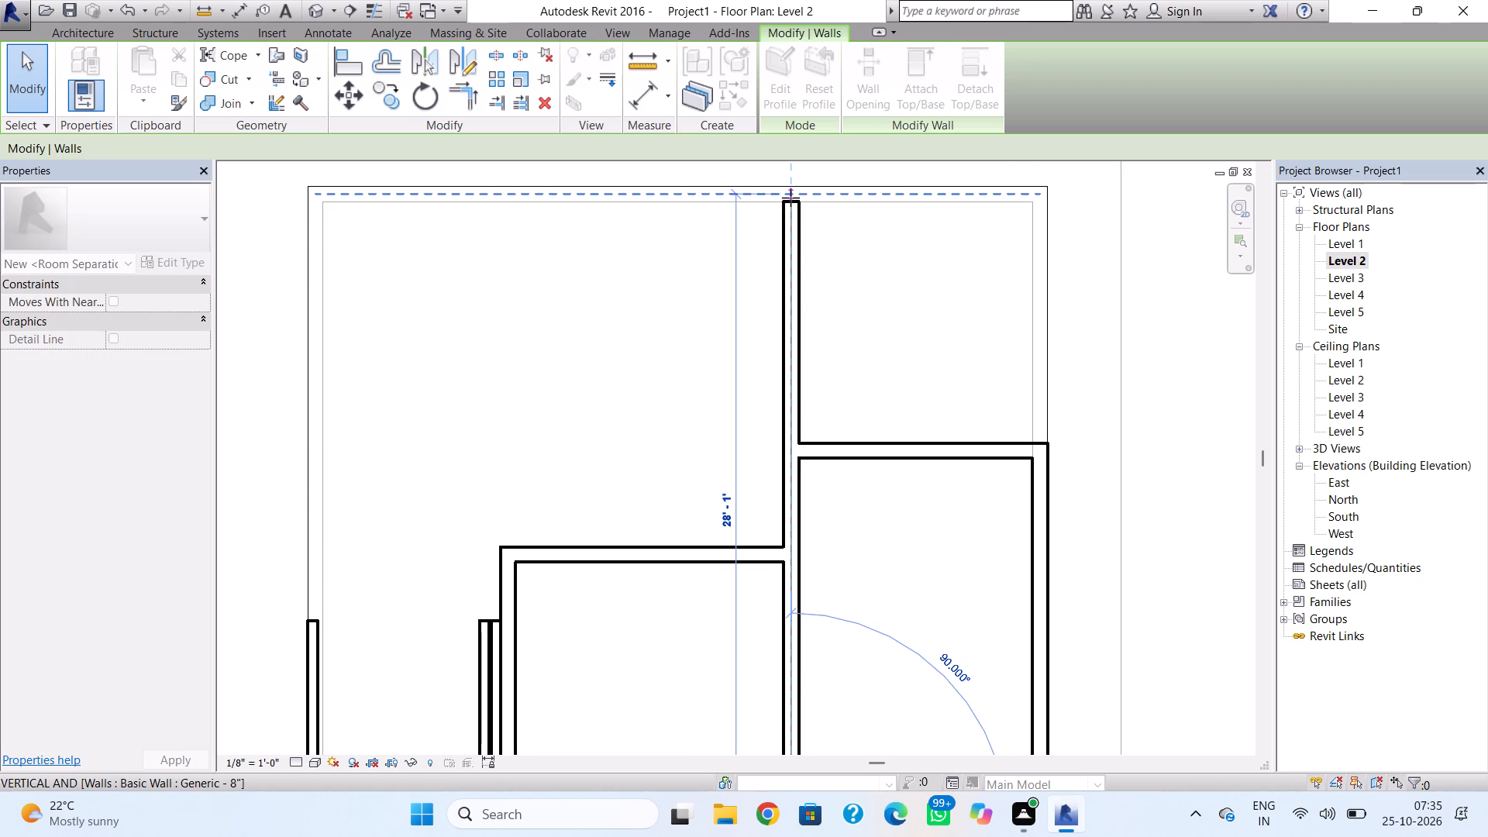
drag(790, 198, 787, 187)
click(744, 257)
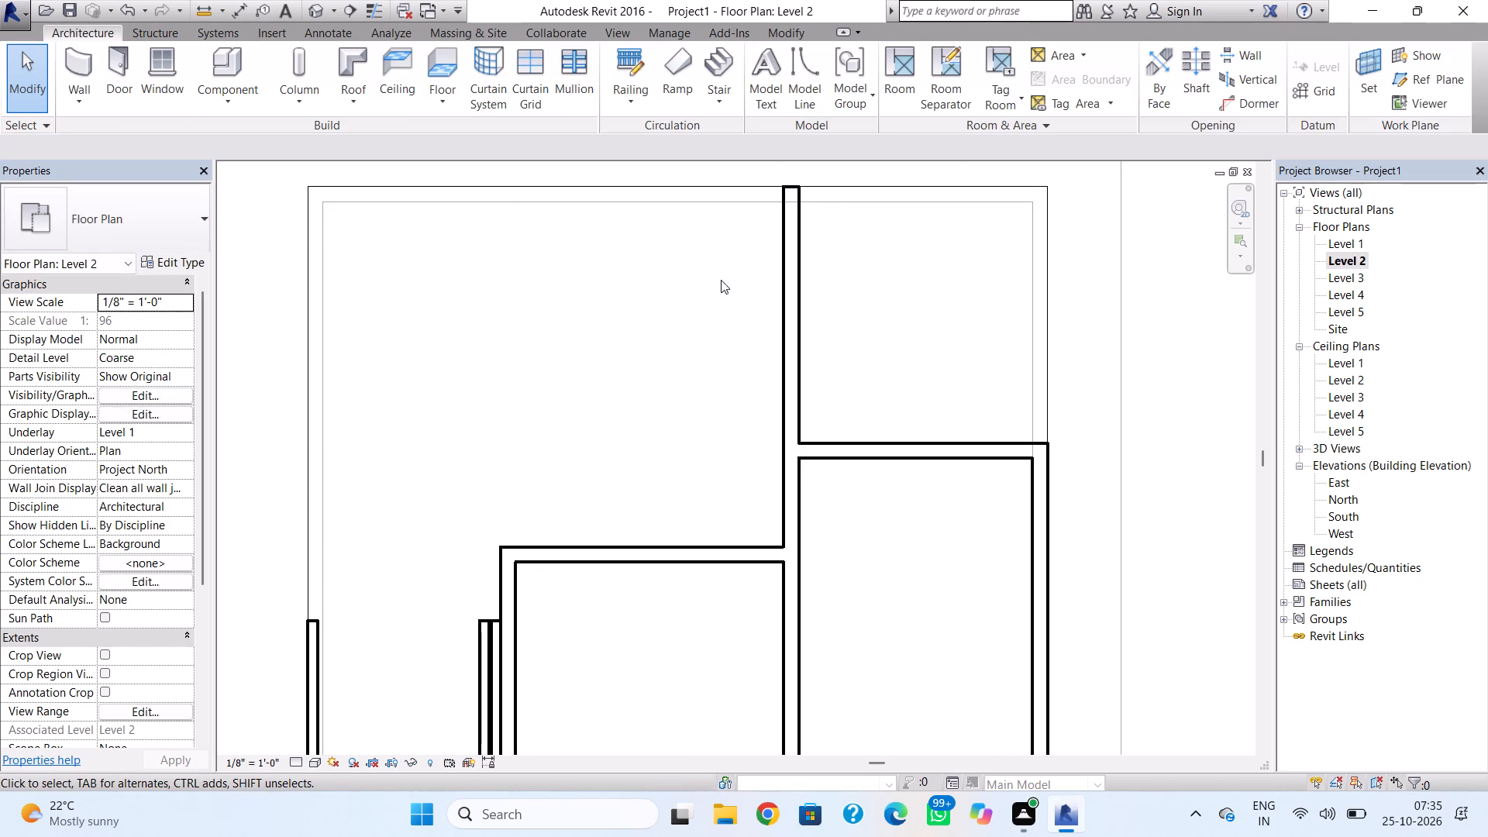
Draw Generic - 8" walls from the extended wall's upper end along the roof edge to its top-left corner, and down to the U-shaped enclosure.
click(95, 64)
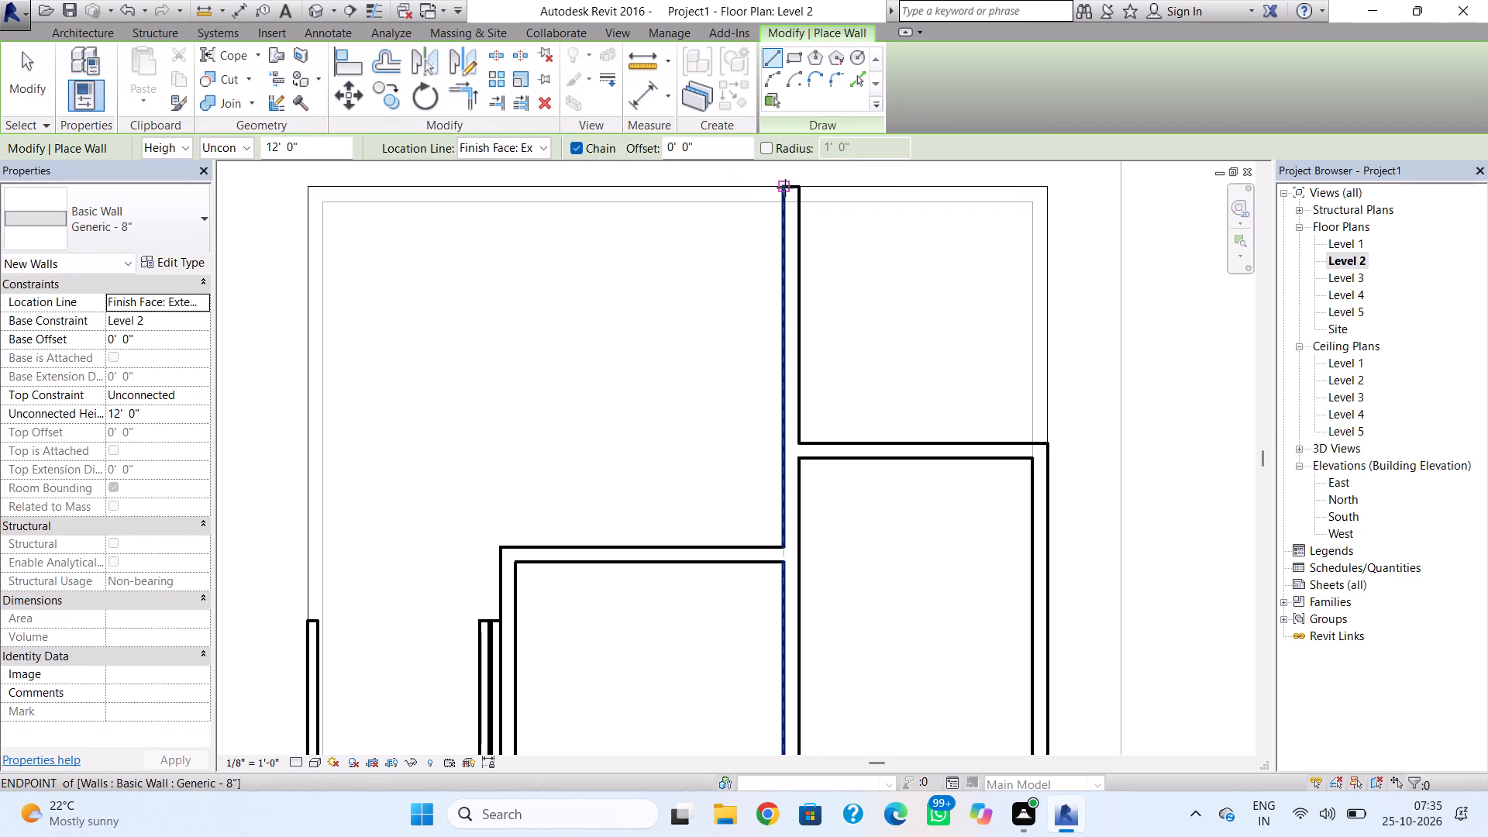
click(785, 188)
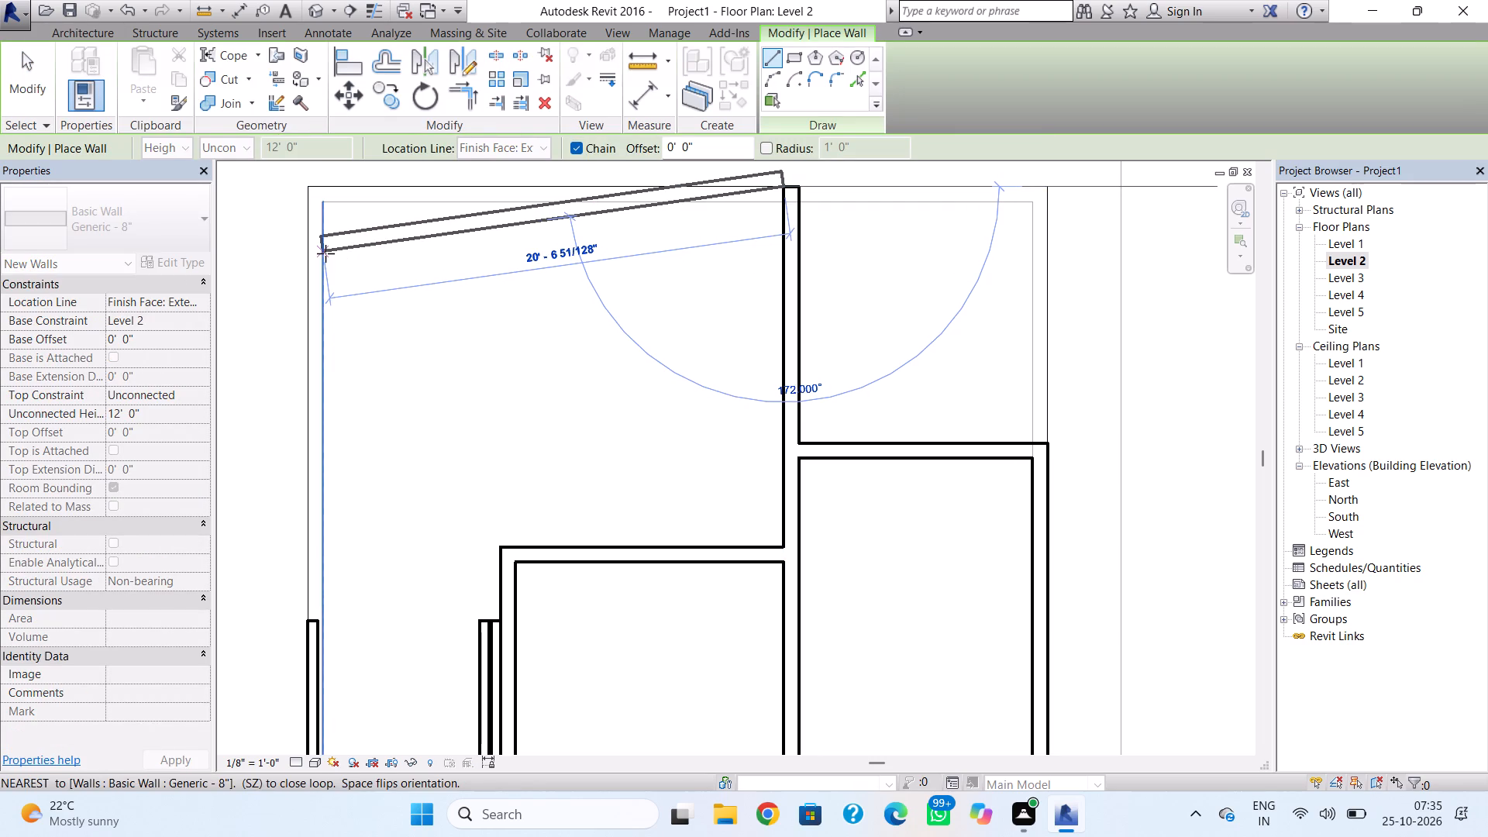
key(space)
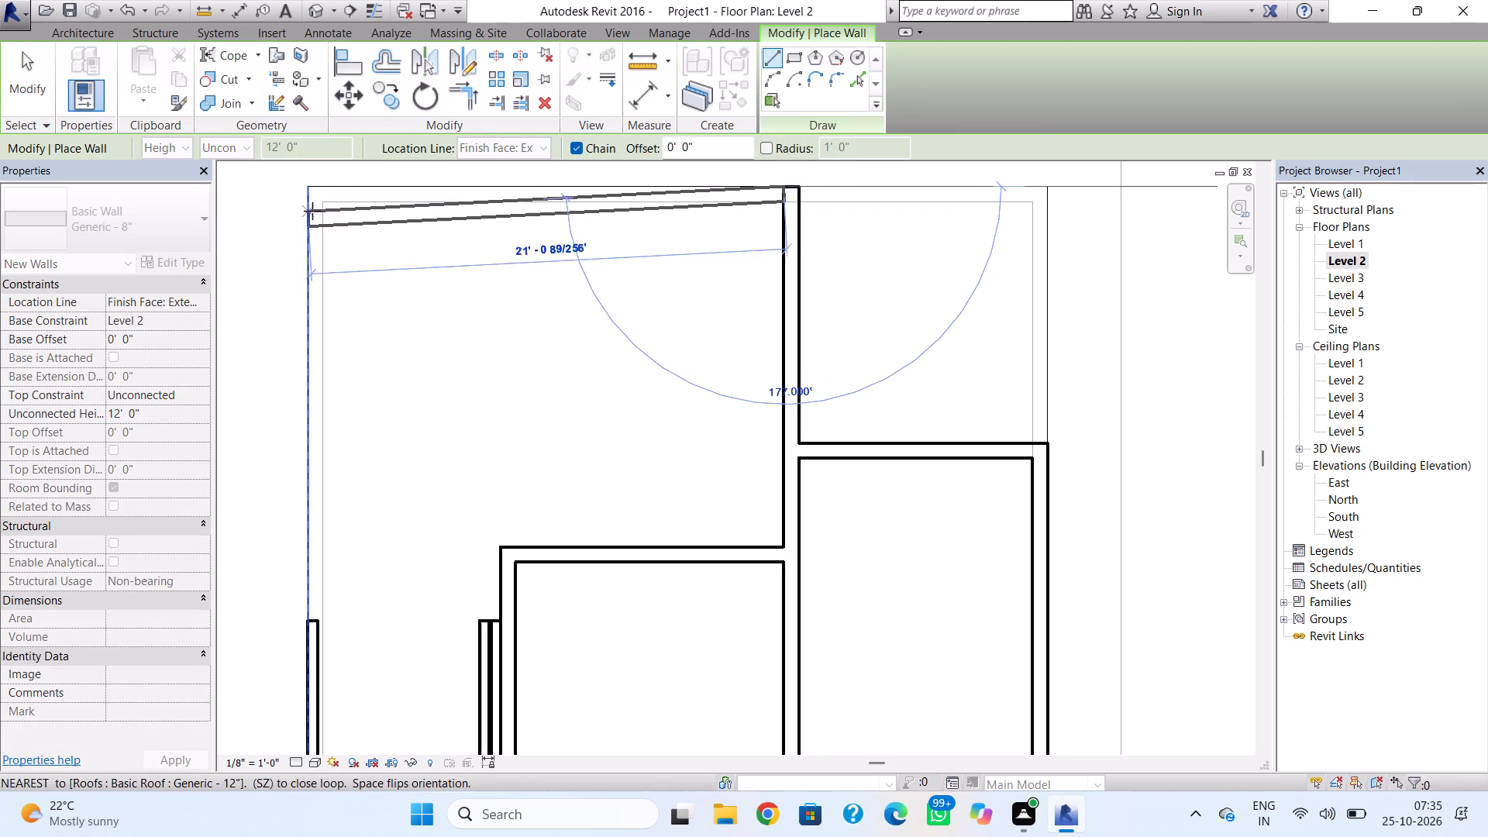
click(313, 186)
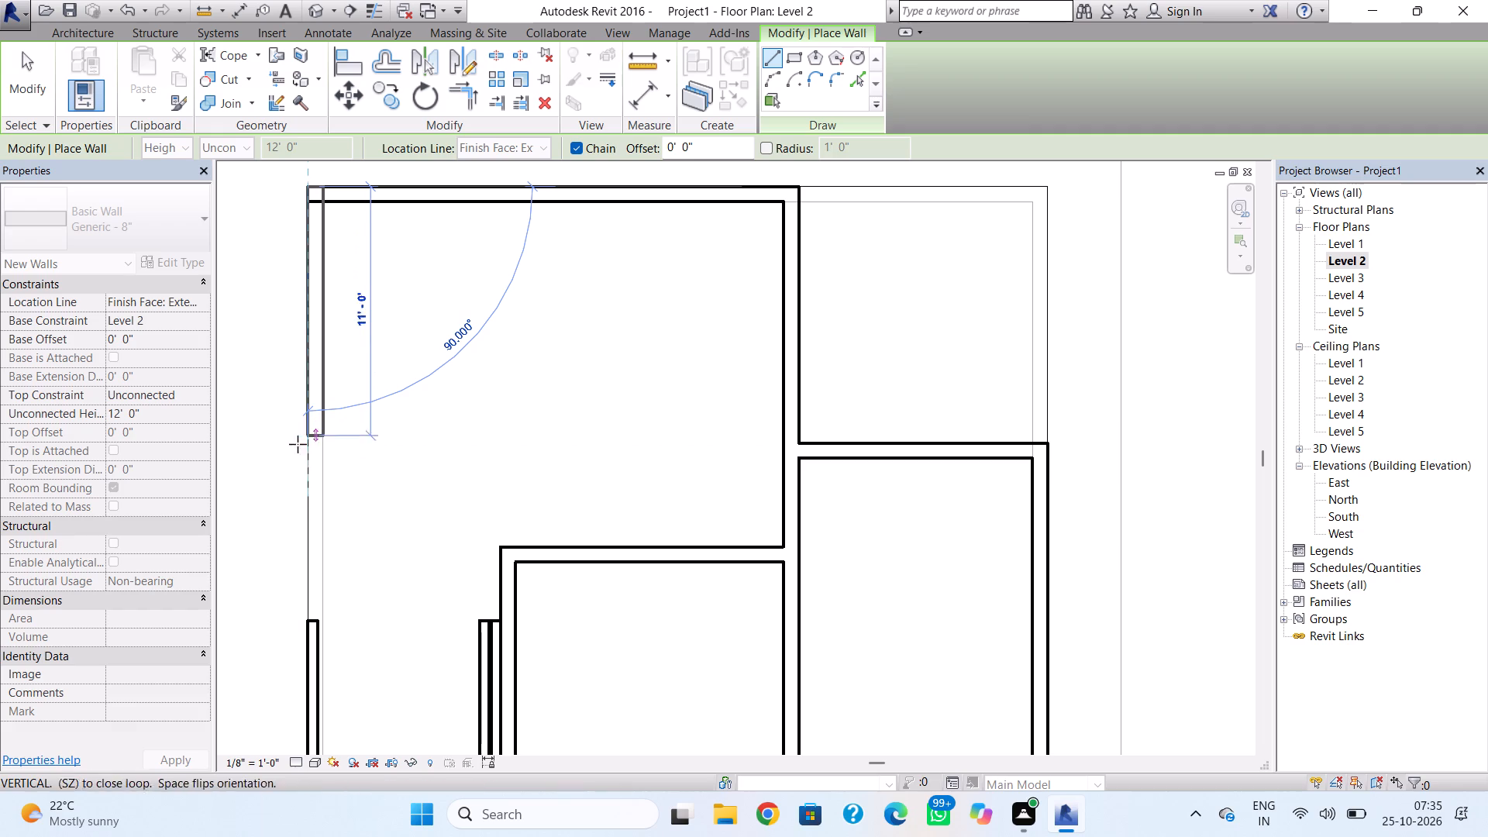
click(301, 615)
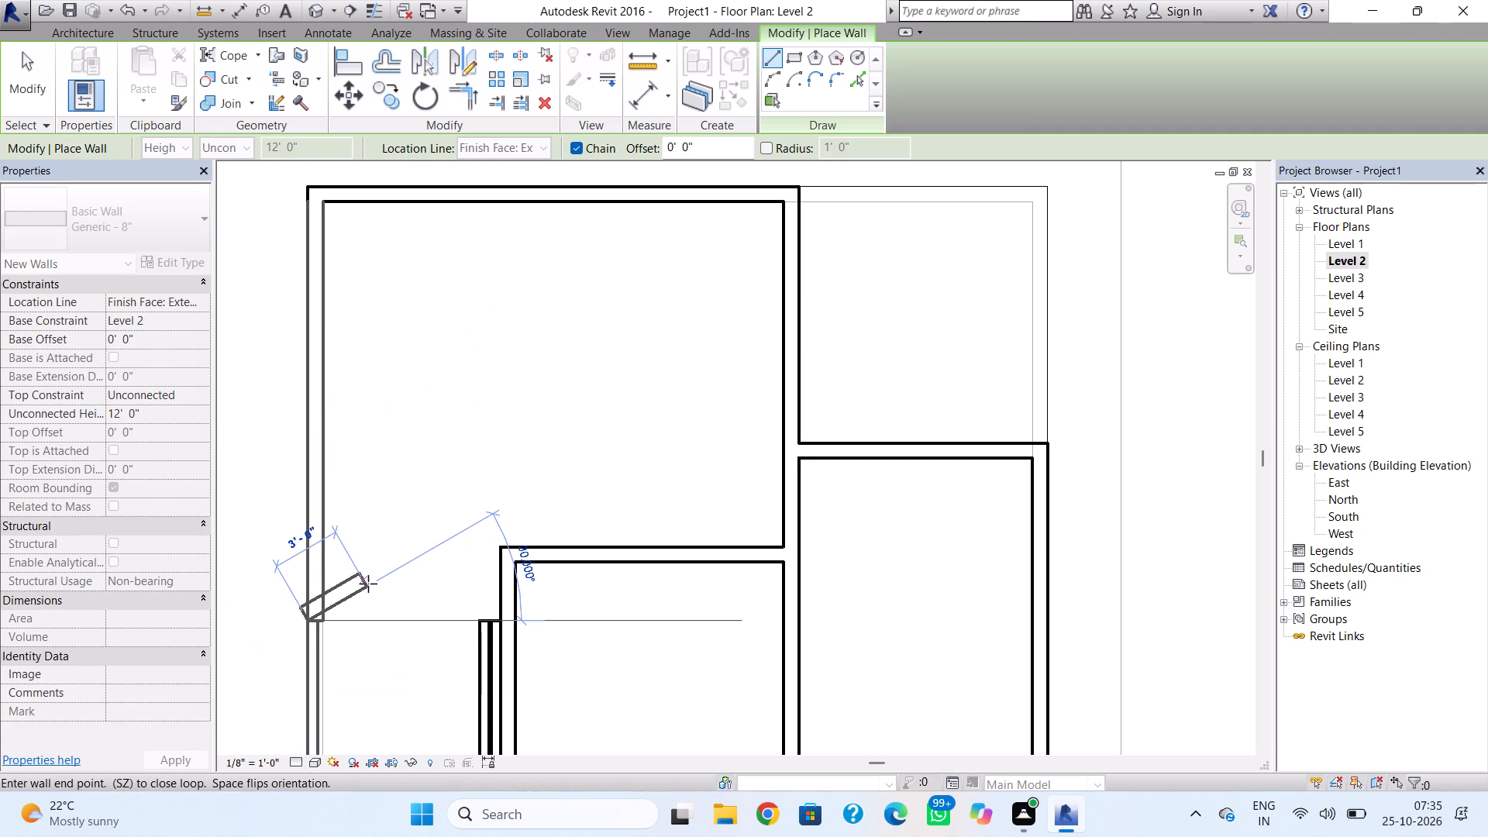
key(Escape)
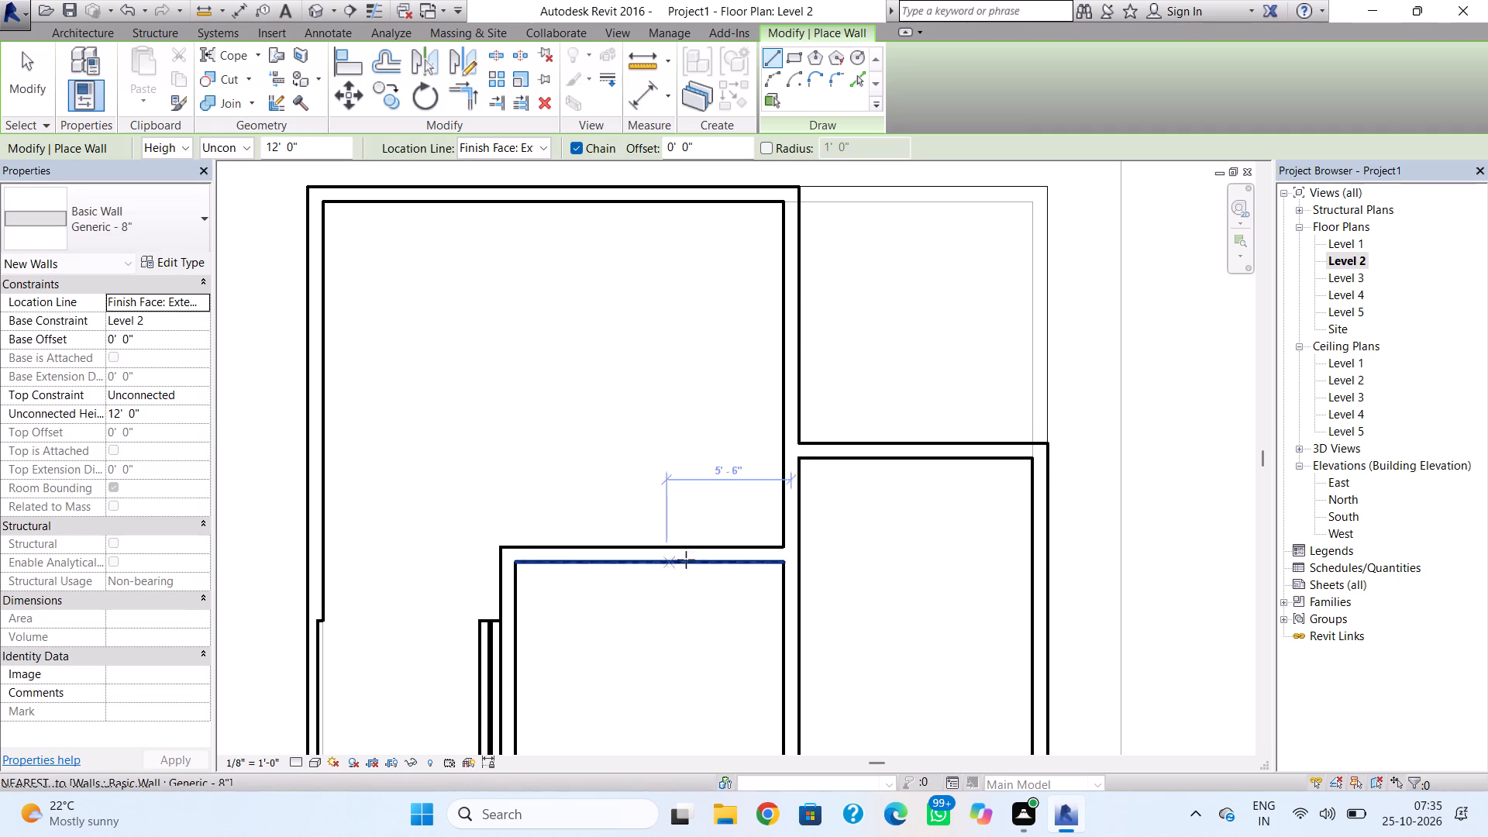
Draw Generic - 8" walls from the extended wall's upper end to the roof's top-right corner and down to the adjoining room's outer wall.
click(797, 189)
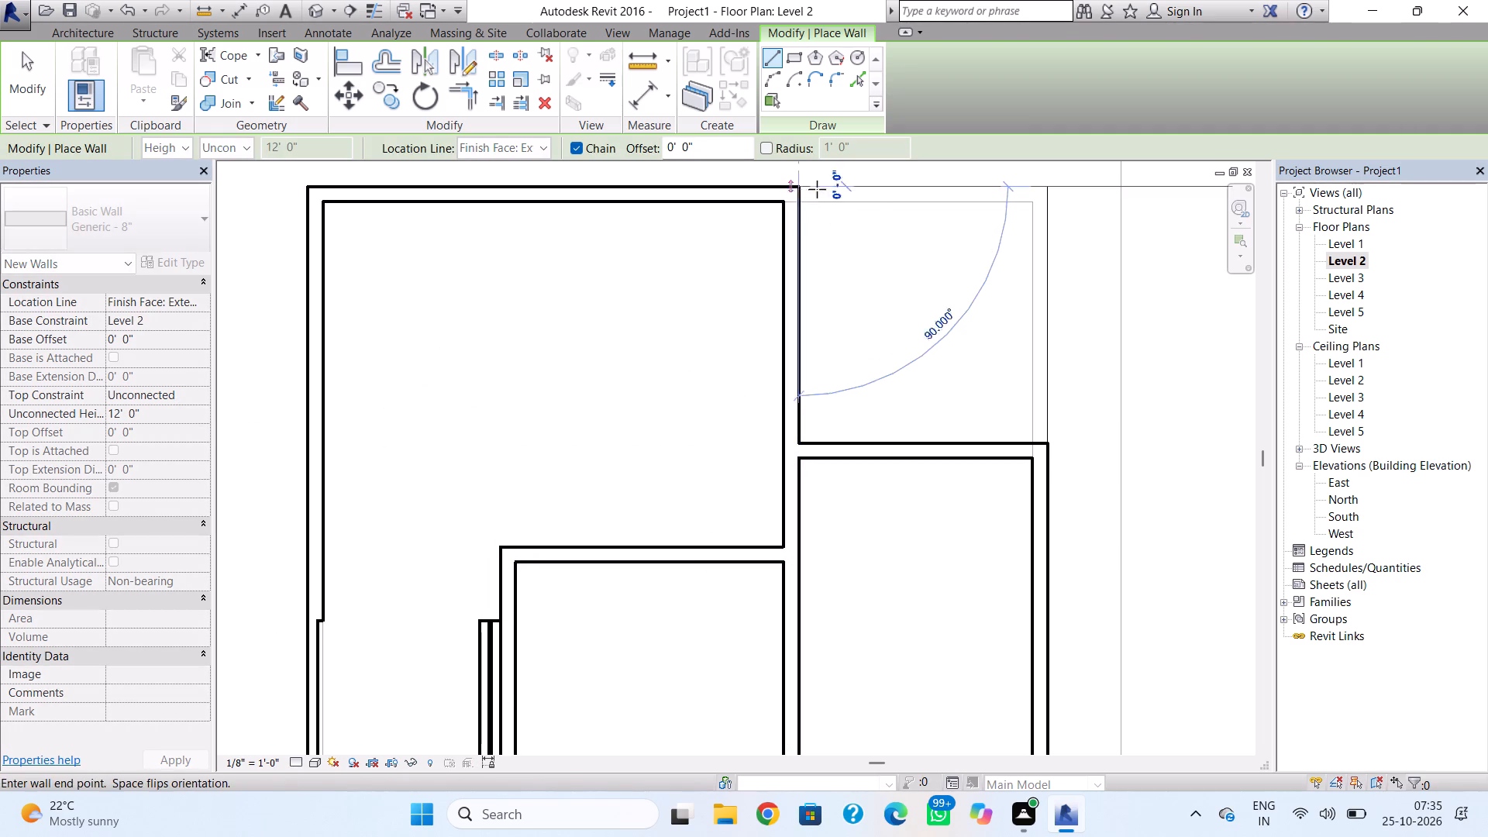
click(1049, 184)
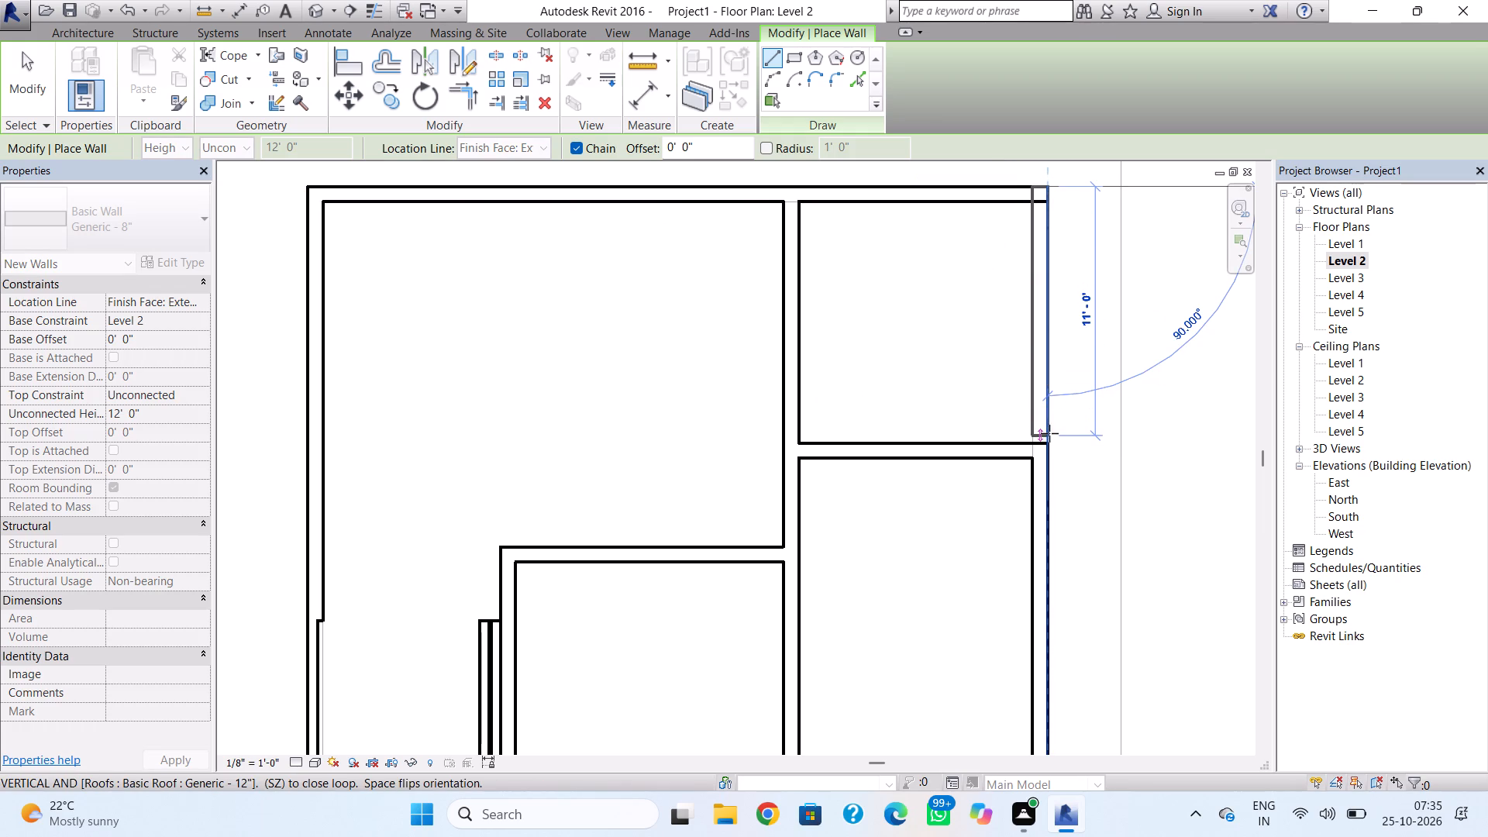
click(1053, 436)
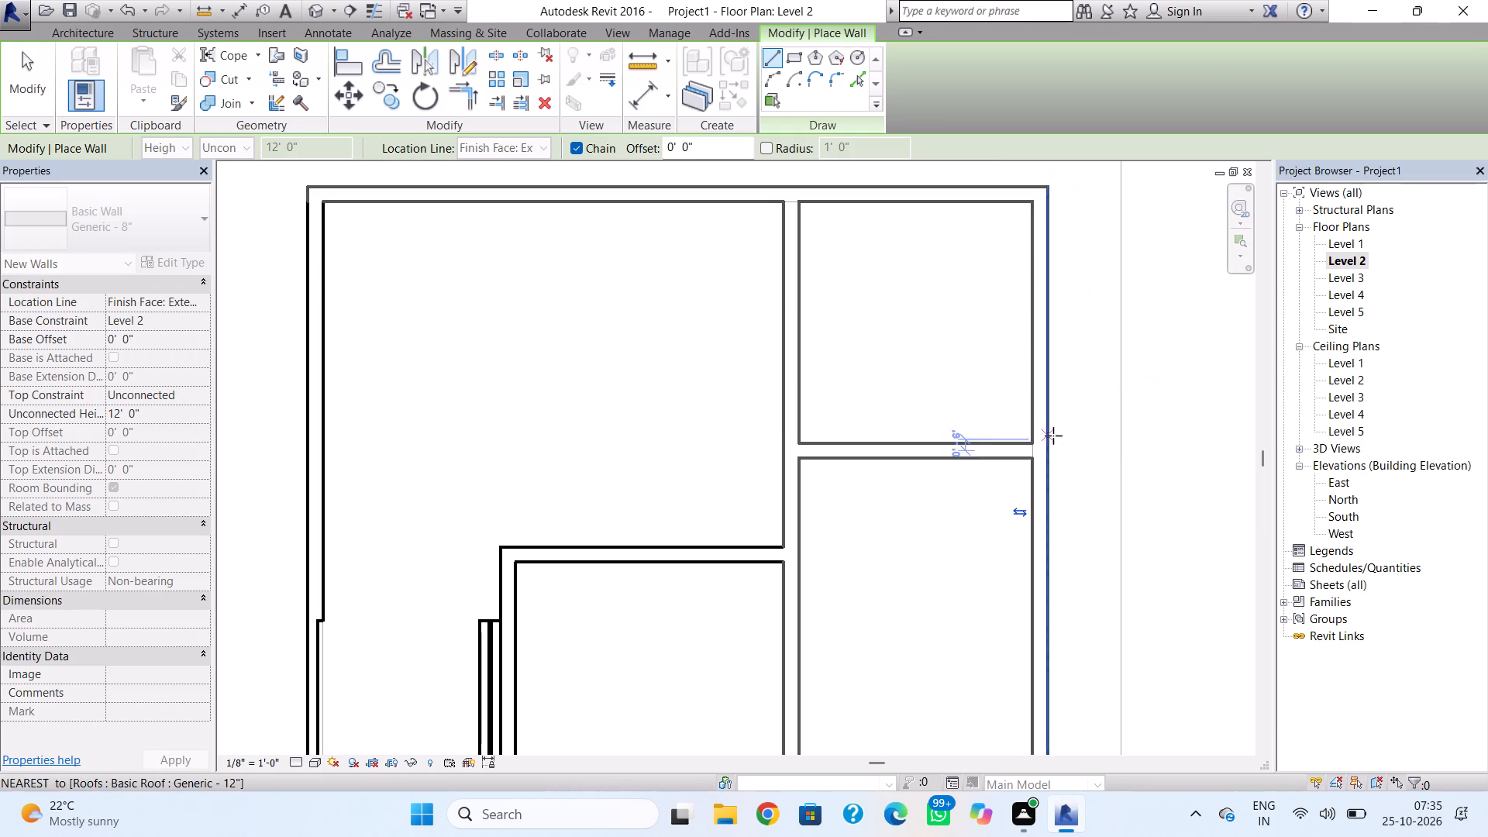
key(Escape)
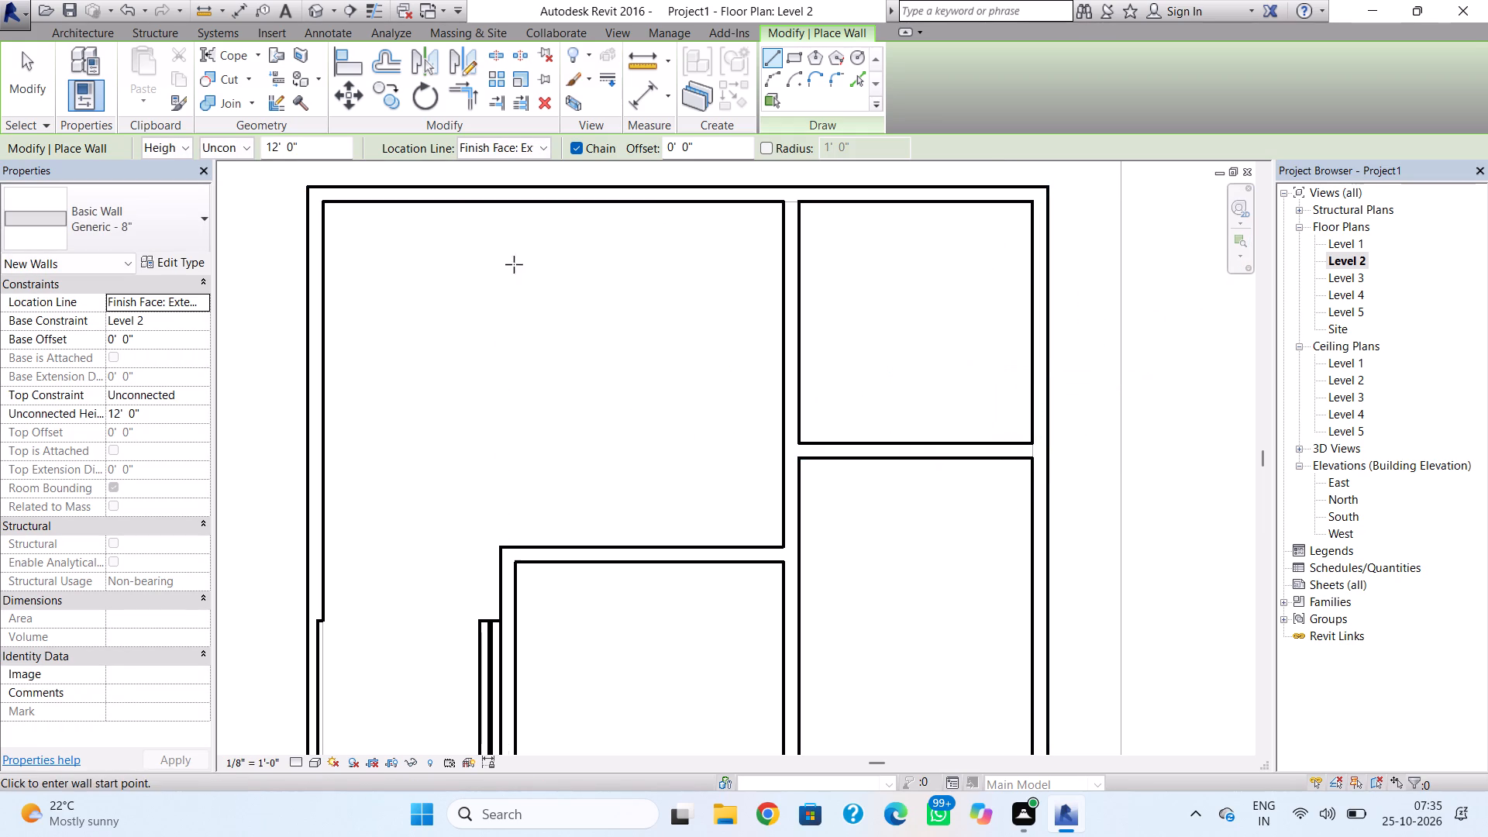
In the 3D view, copy the Generic - 12" roof at Level 2 and paste it aligned to Level 3.
click(320, 5)
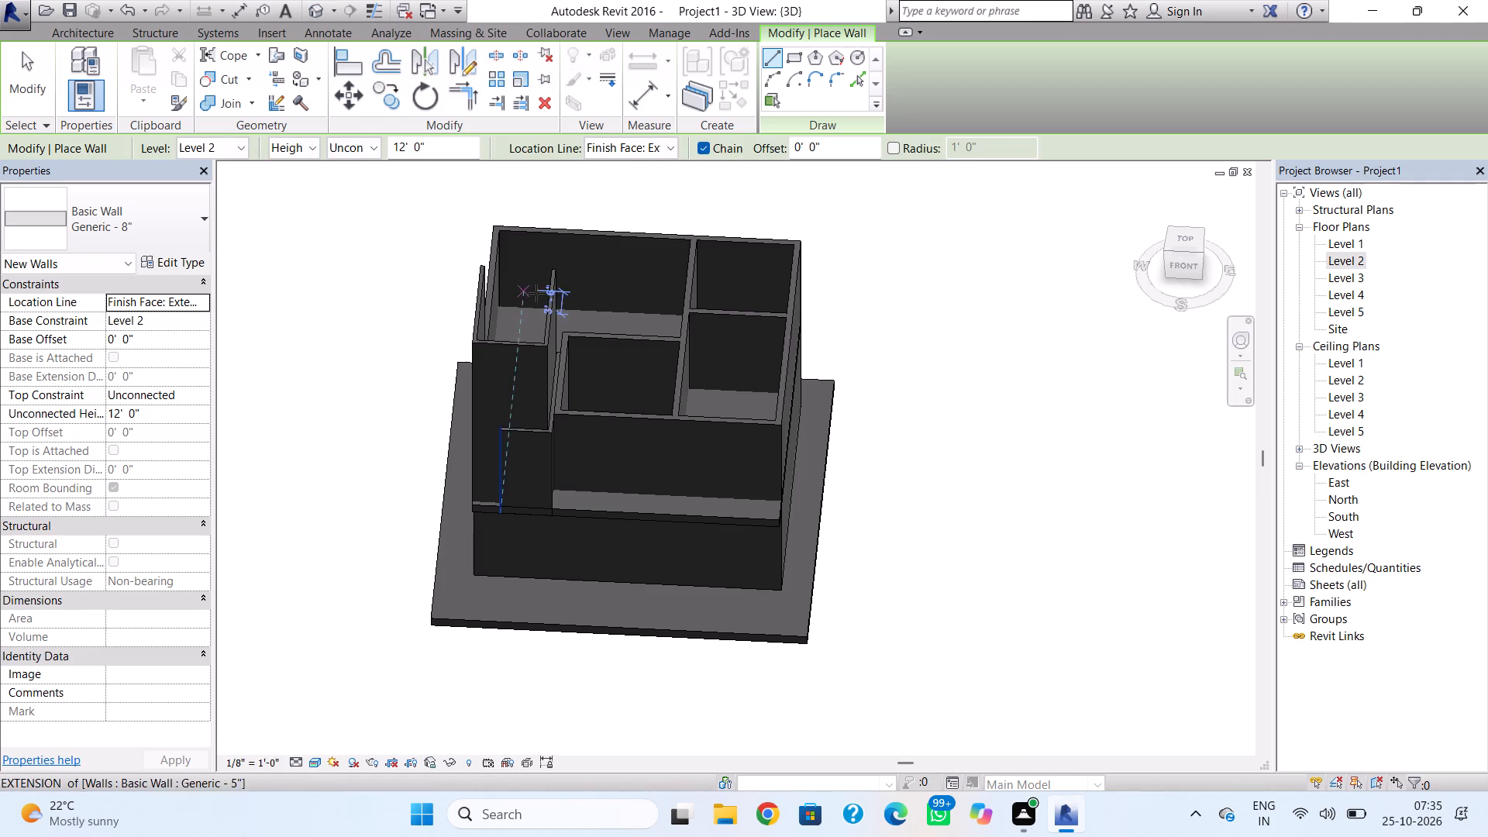
shift+right_drag(545, 295, 580, 287)
shift+right_drag(660, 271, 796, 286)
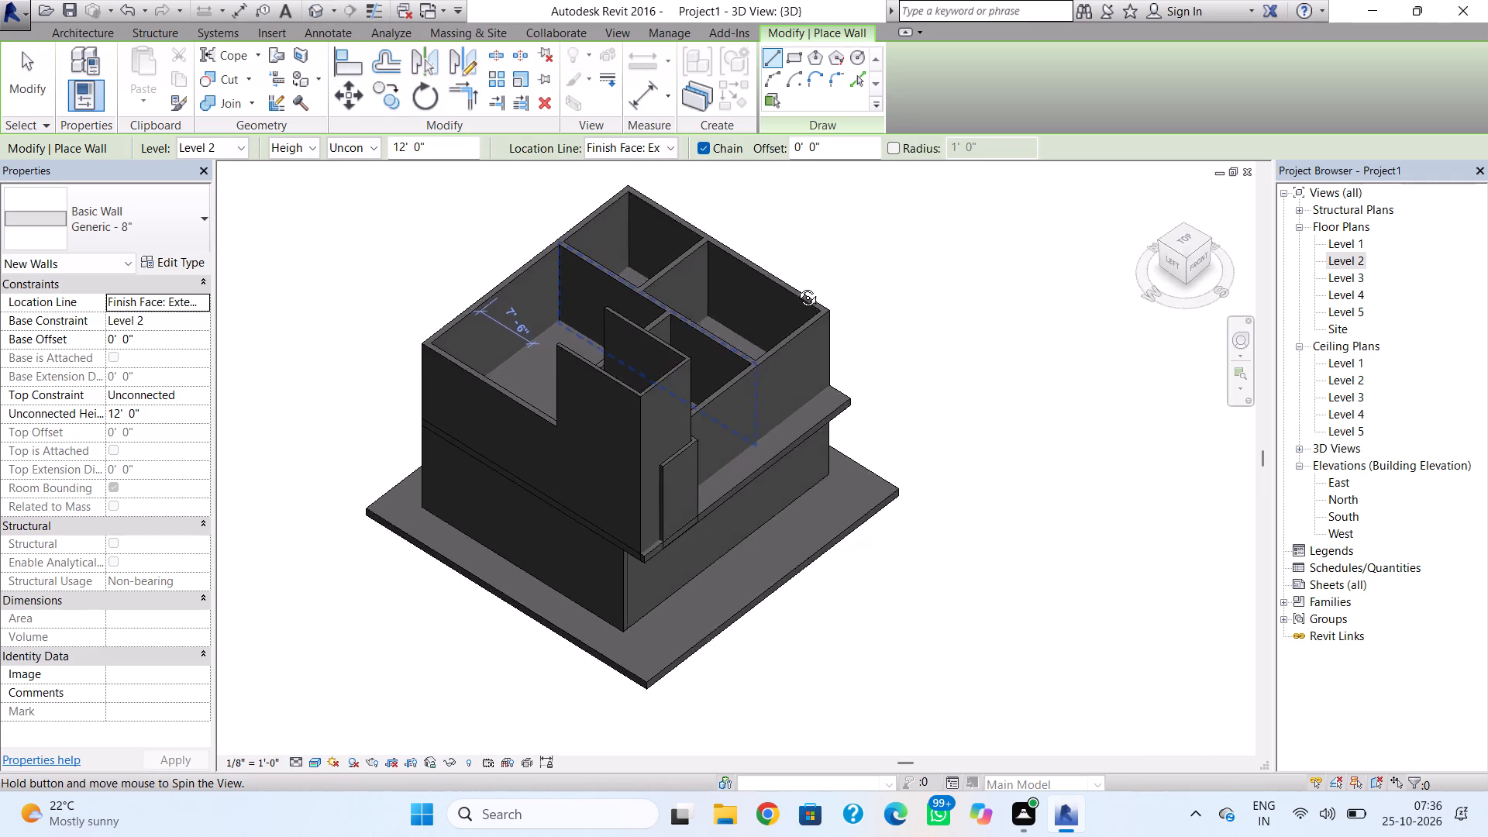
shift+right_drag(796, 286, 575, 273)
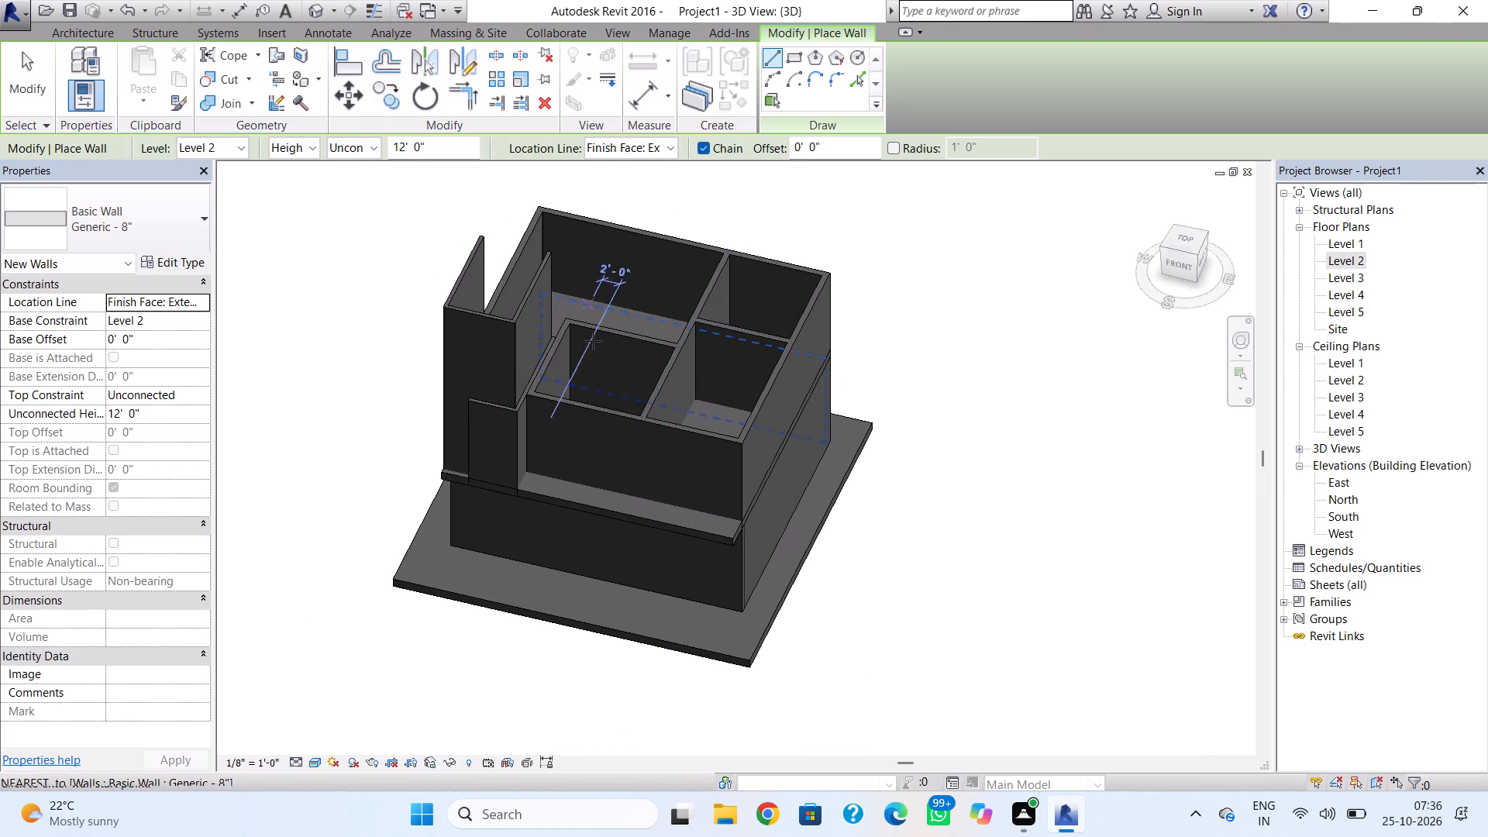
key(Escape)
key(Escape)
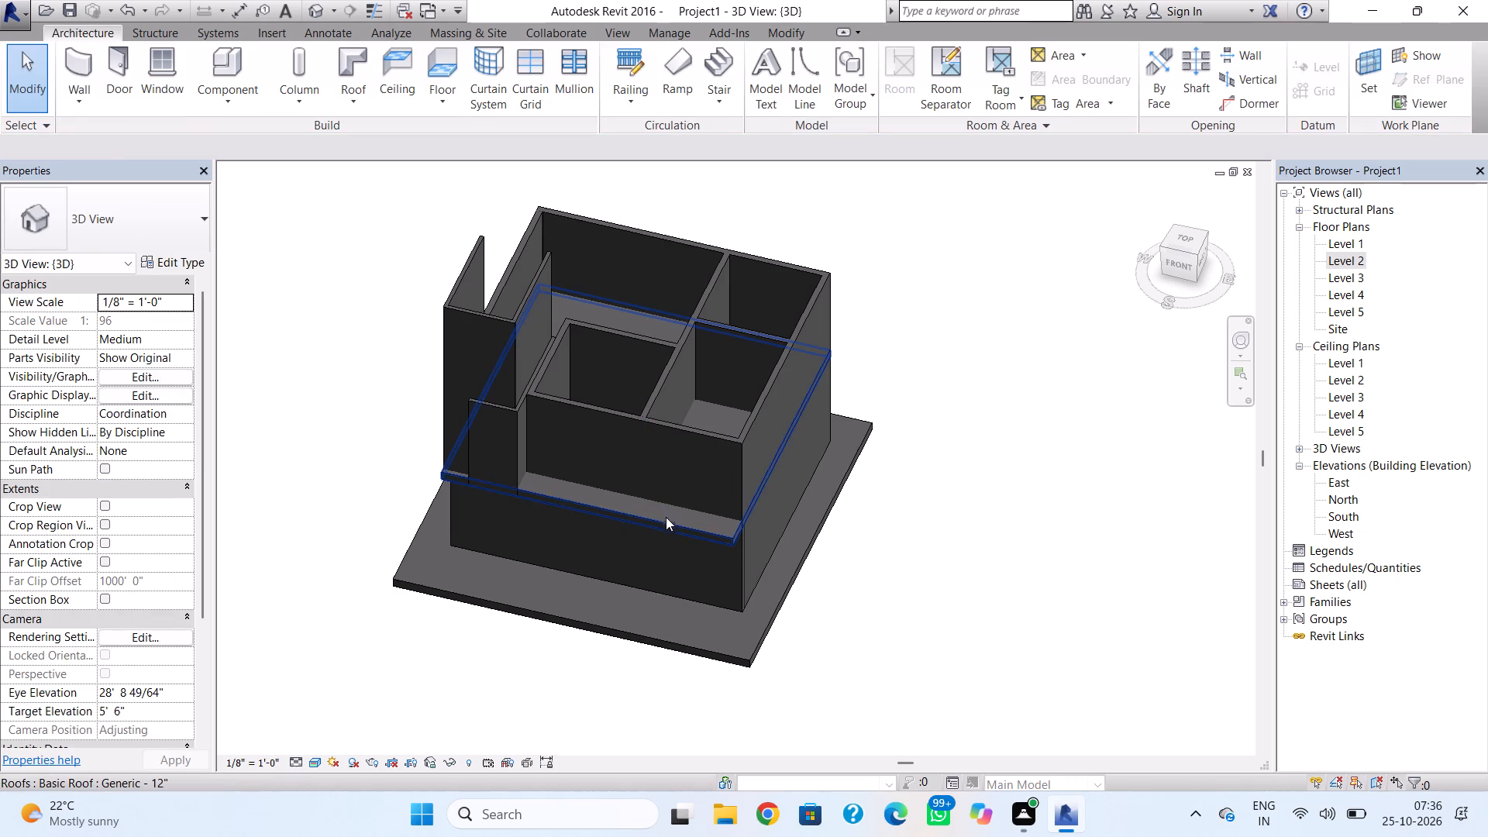
click(668, 523)
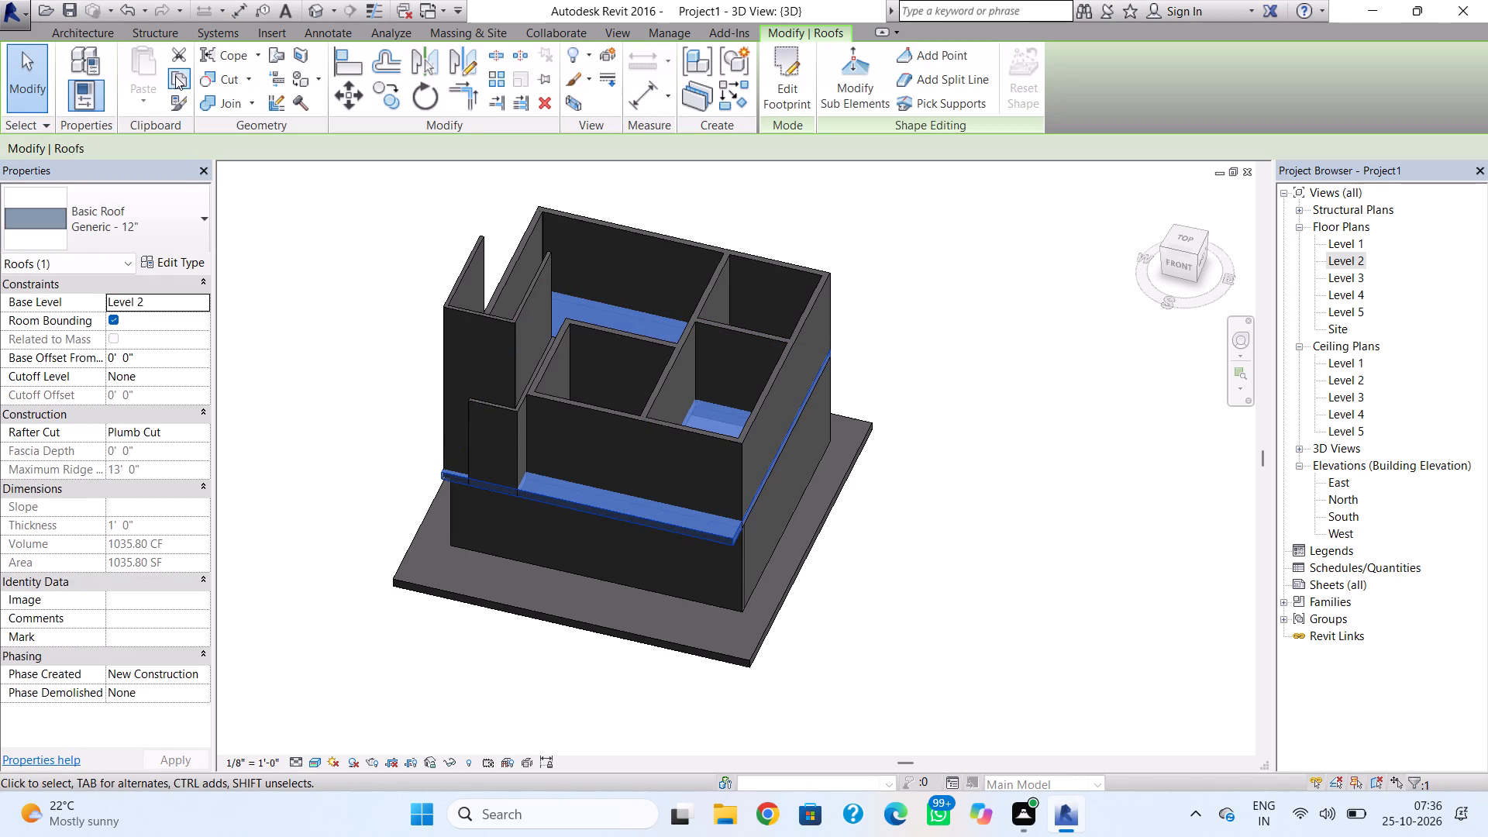
click(175, 76)
click(157, 93)
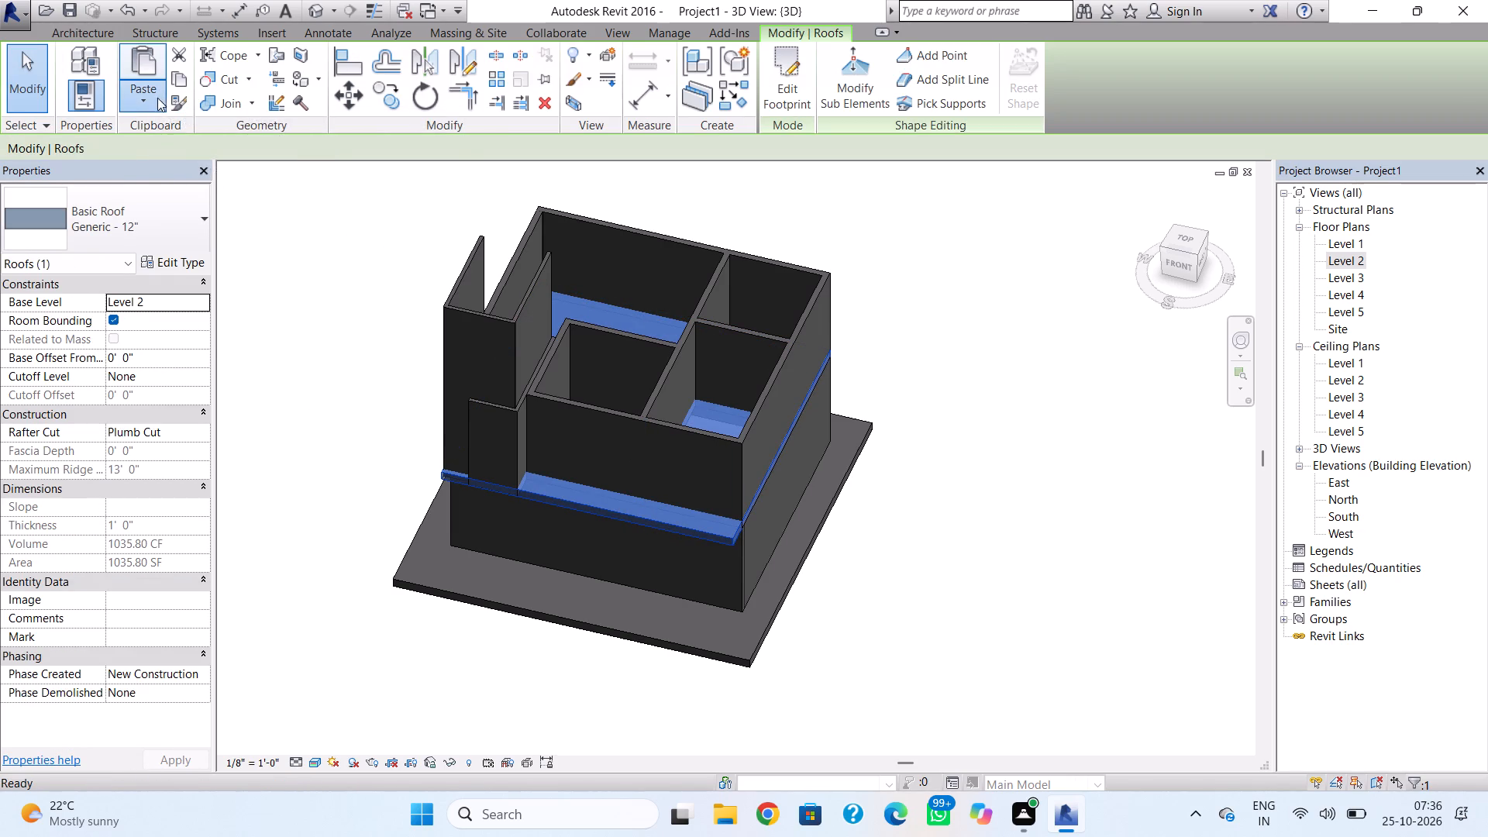
click(197, 170)
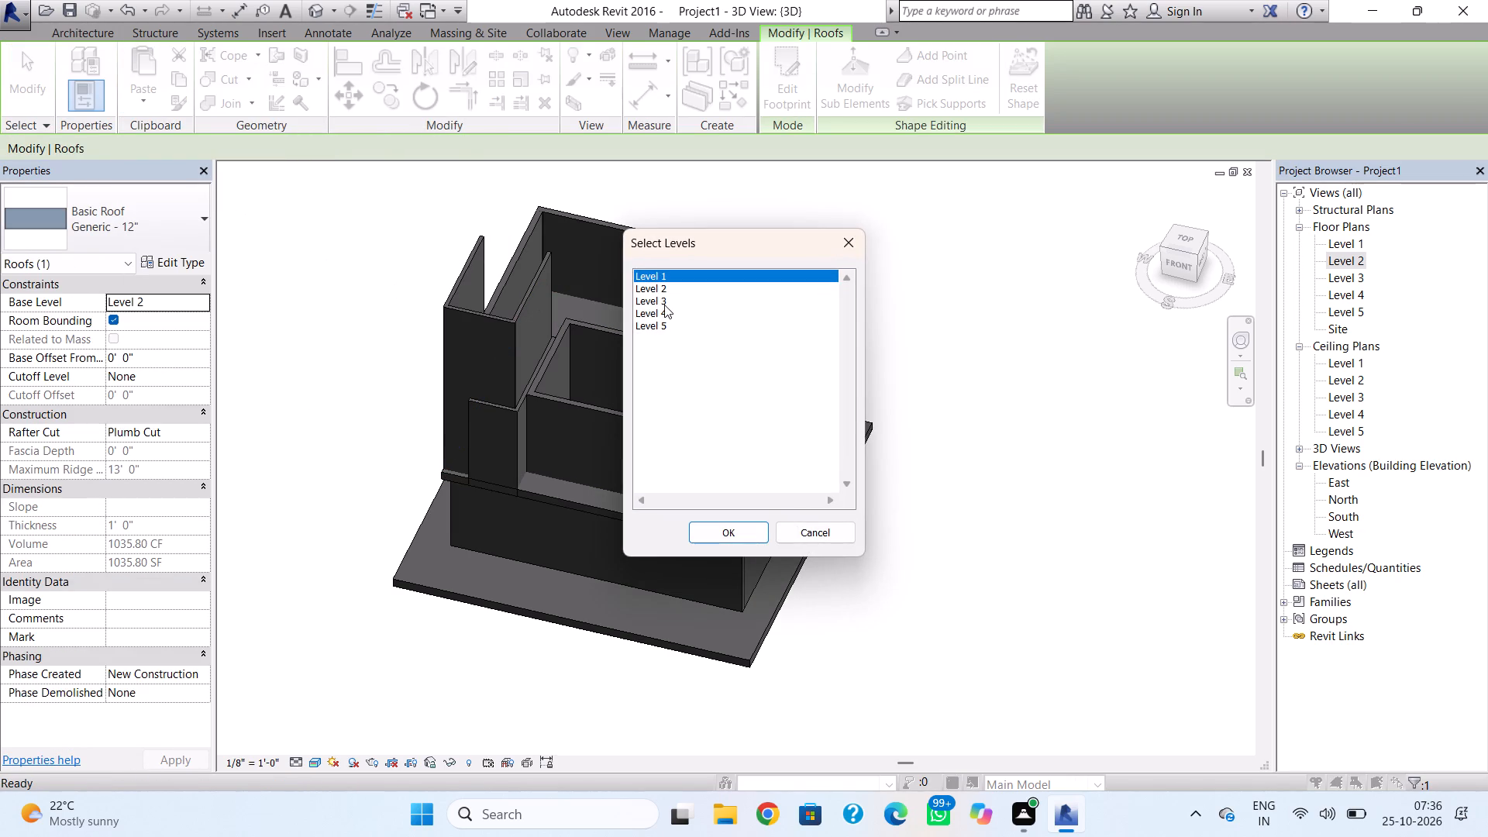
click(664, 305)
click(735, 521)
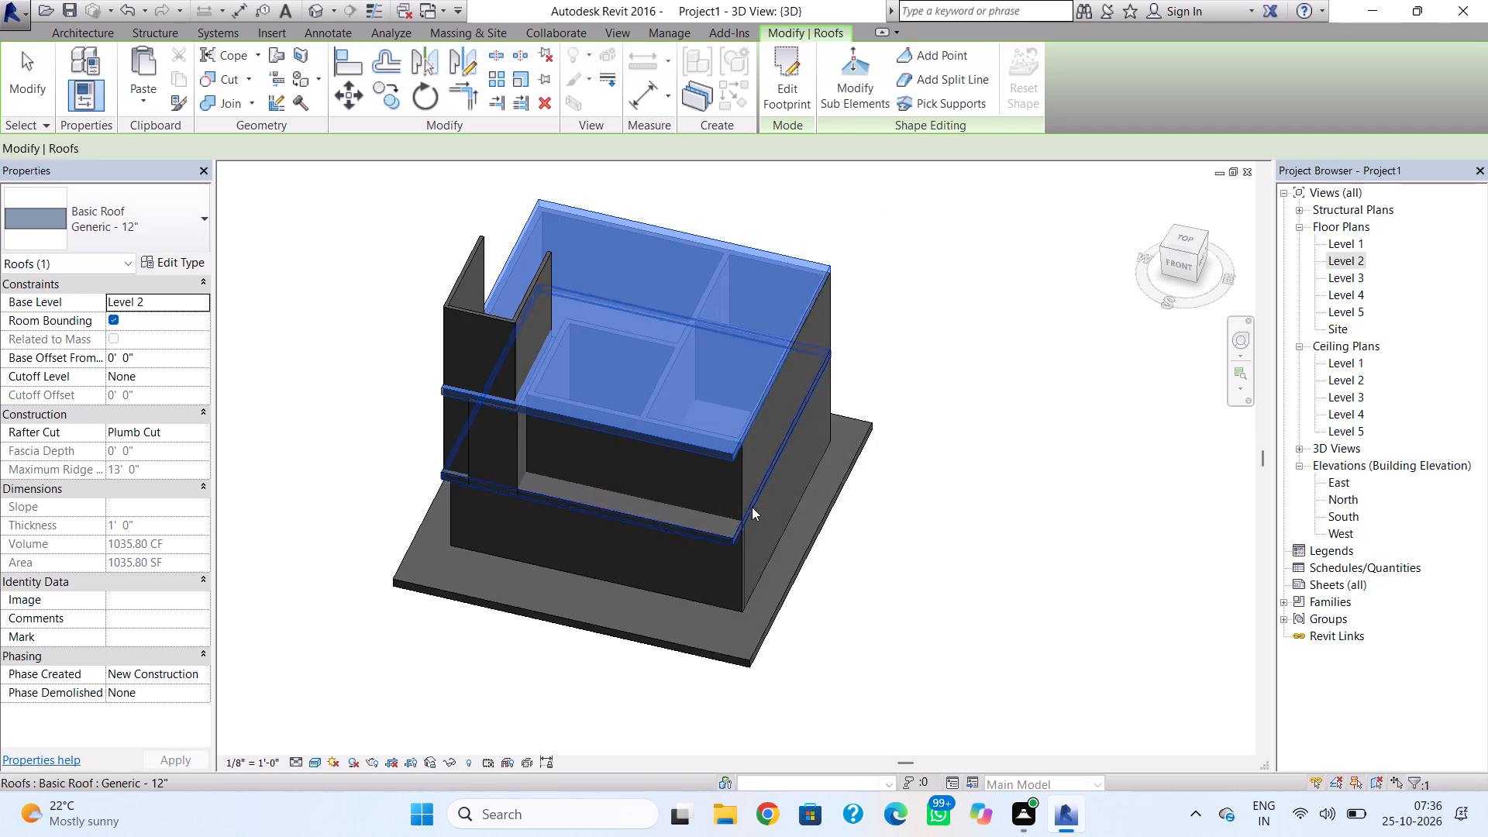
key(Escape)
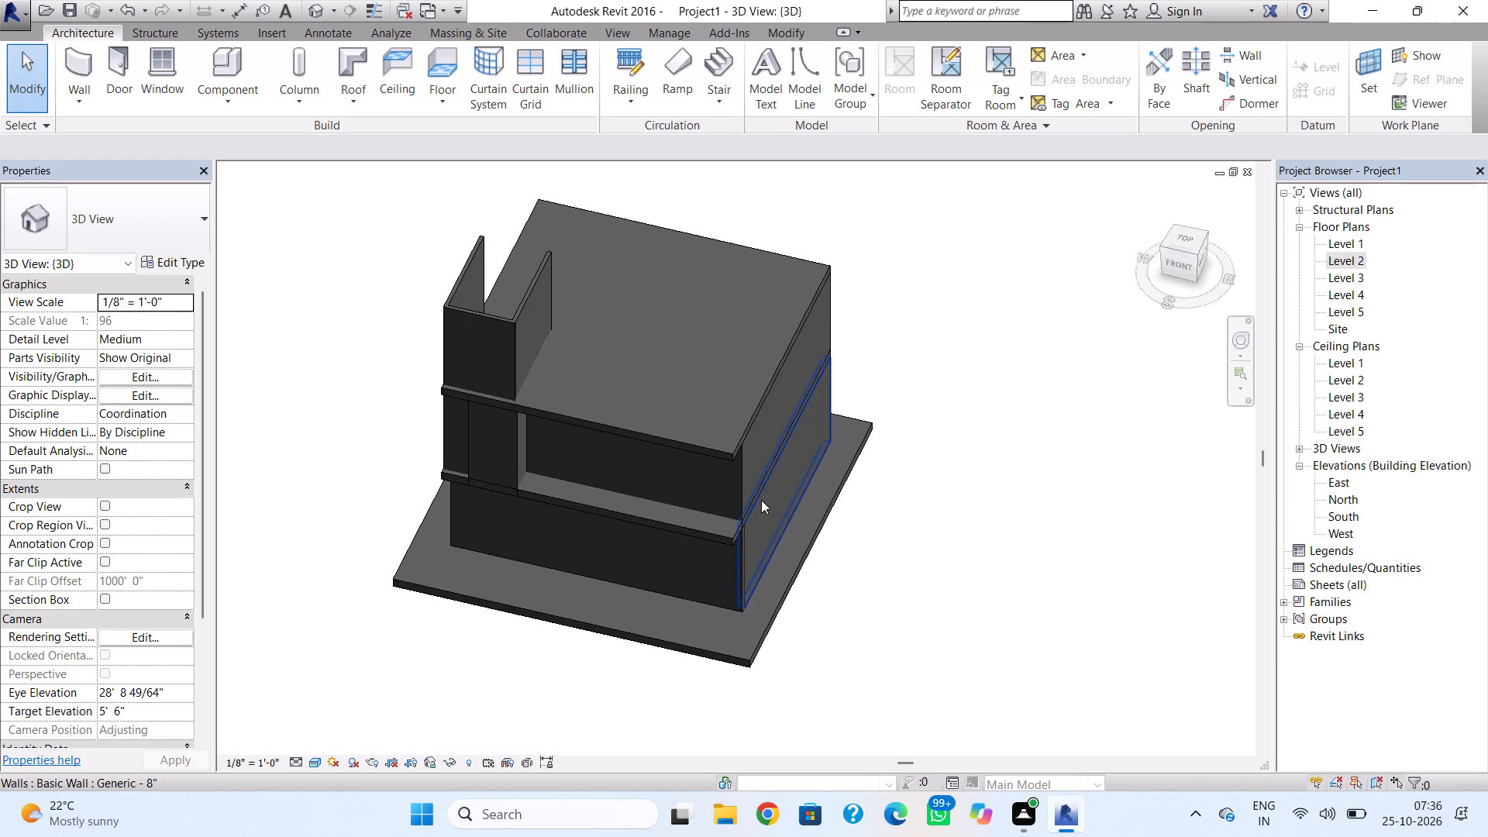
Examine the building's front and side in 3D, including the short Generic - 5" wall beside the U-shaped enclosure between the two roofs.
shift+right_drag(505, 586, 515, 440)
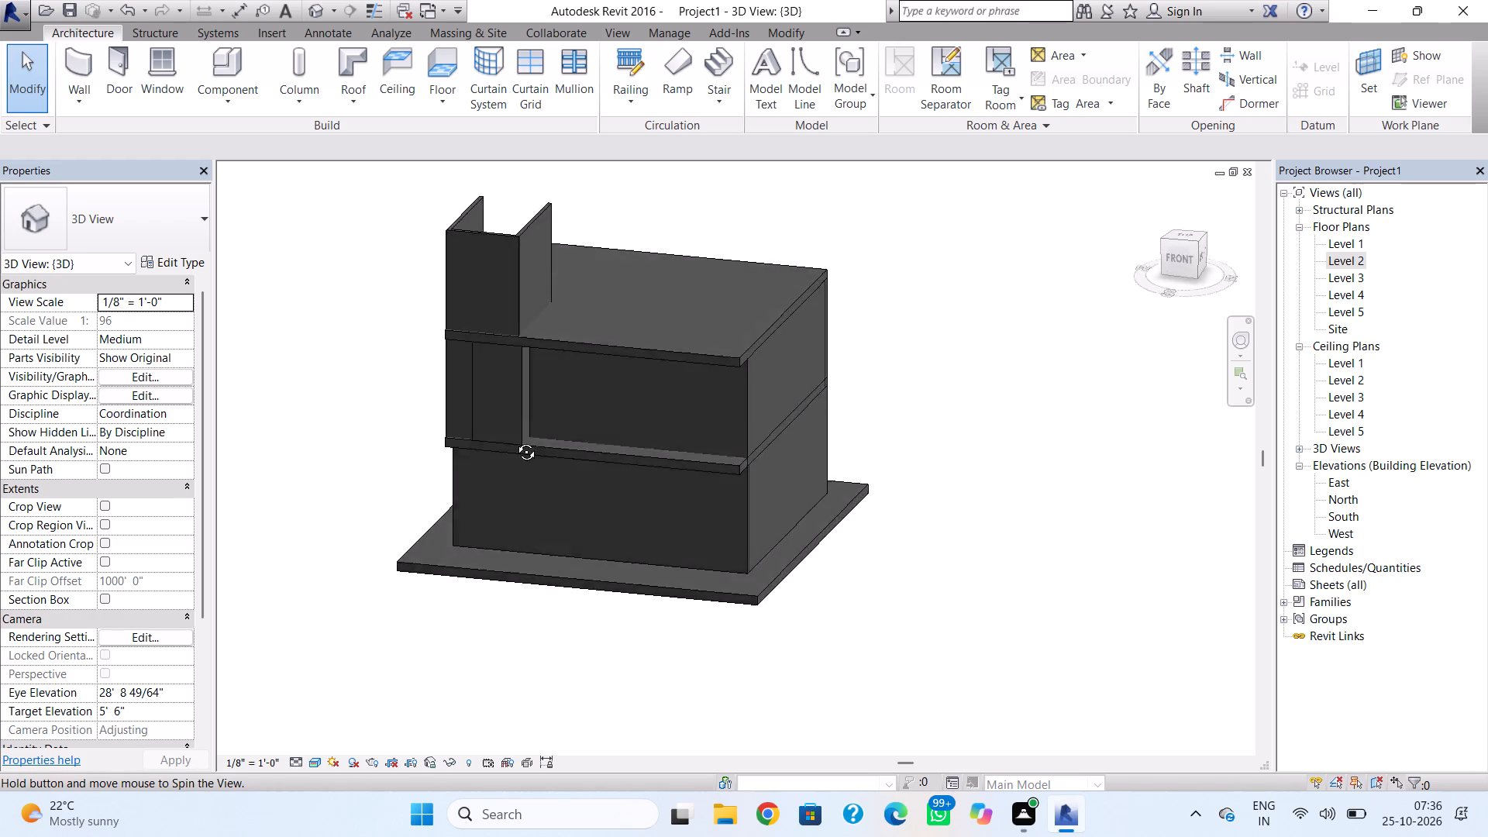
shift+right_drag(515, 440, 564, 394)
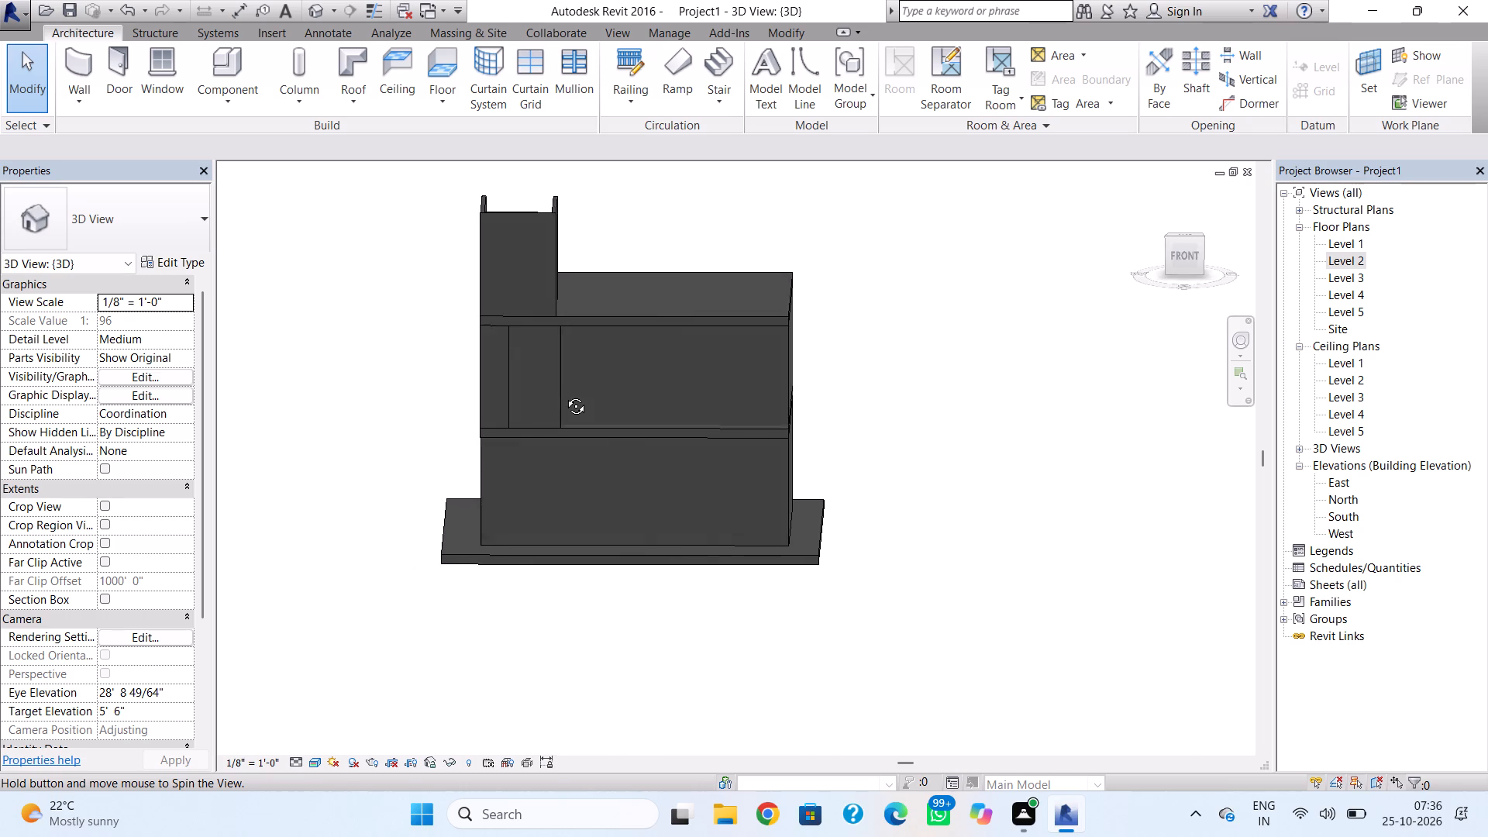
shift+right_drag(564, 394, 553, 401)
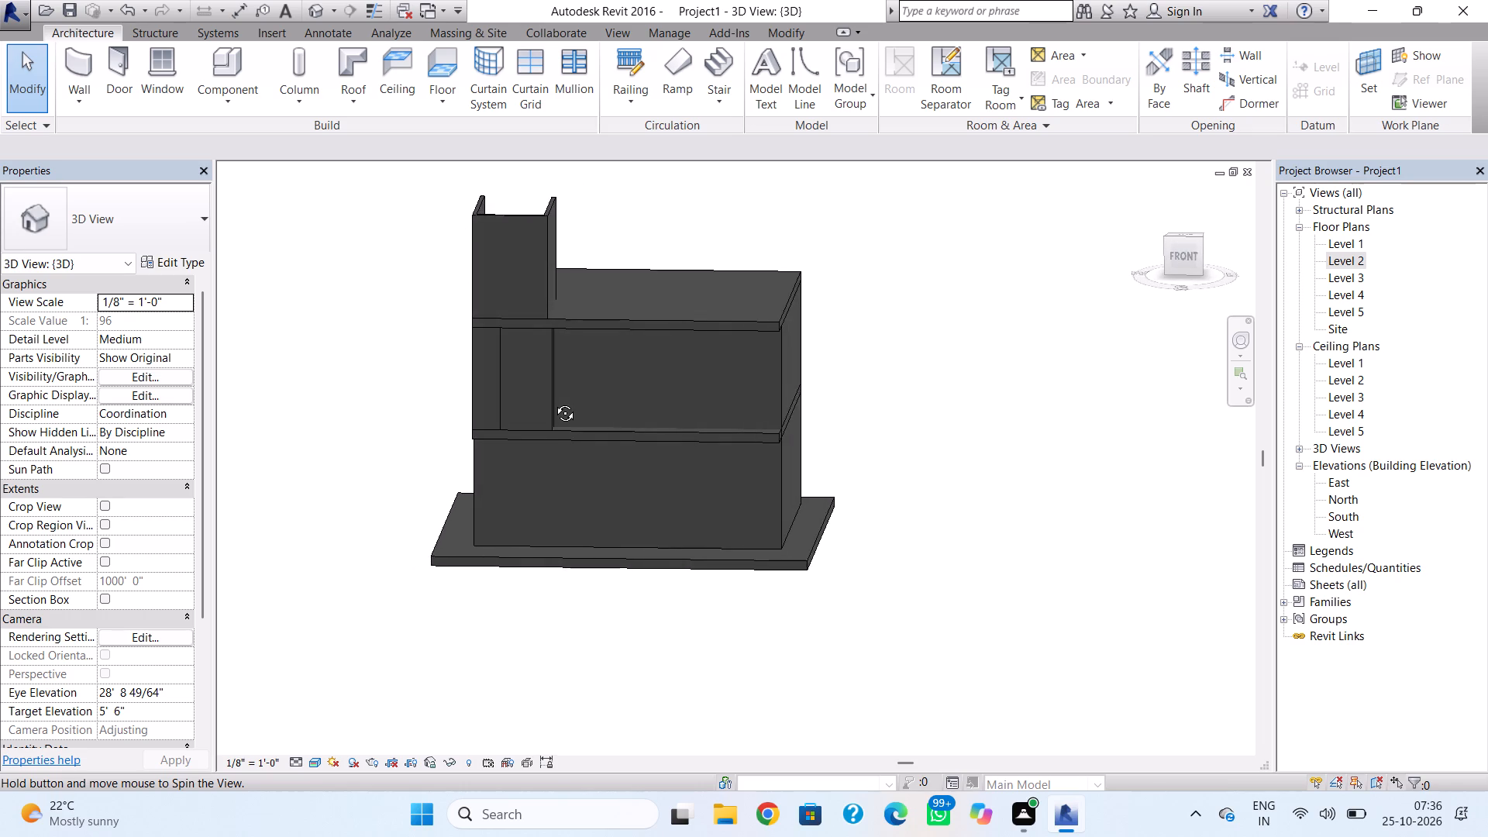
shift+right_drag(553, 401, 536, 391)
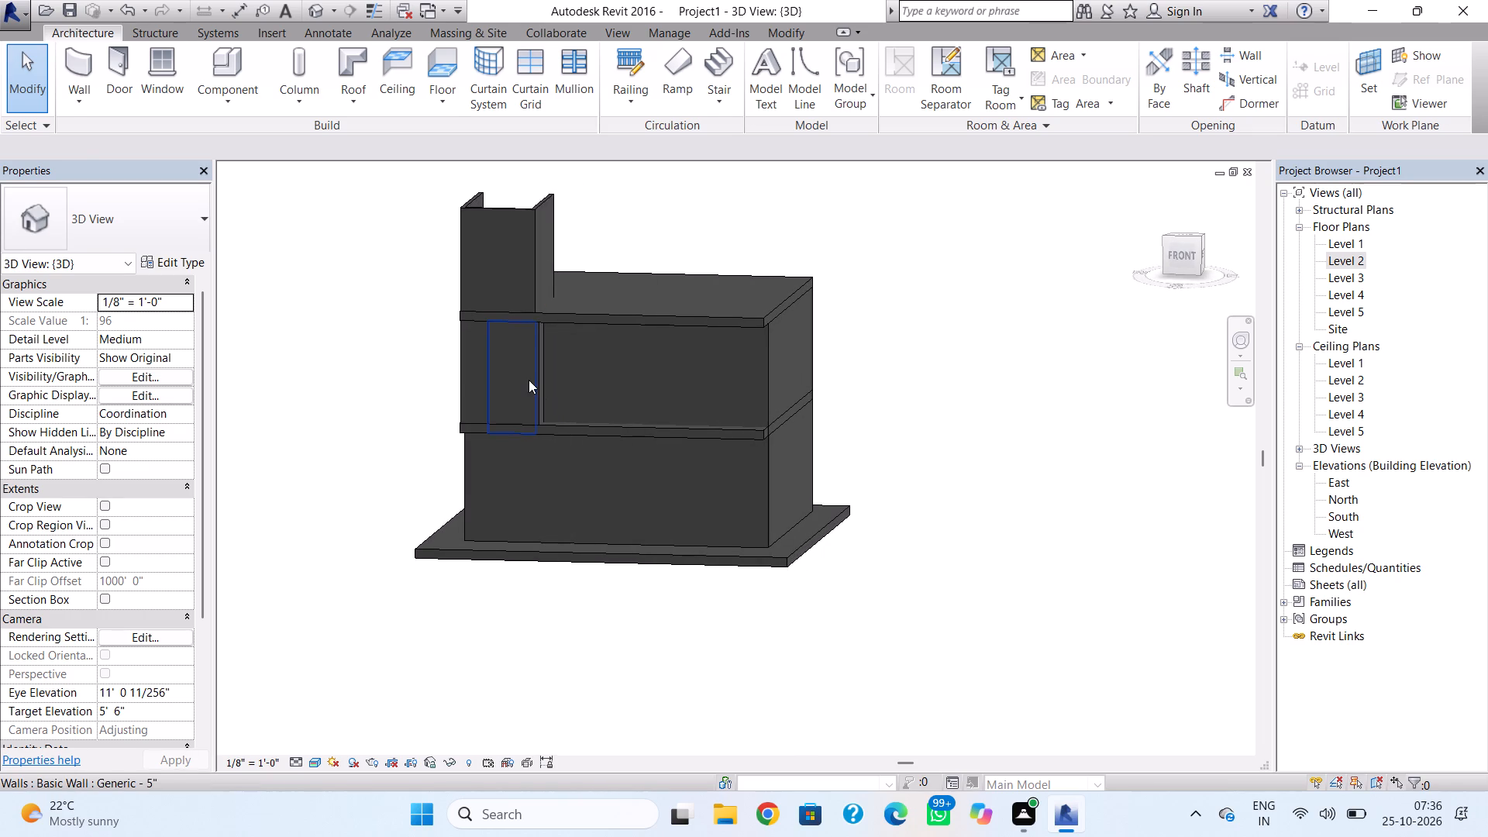
click(529, 380)
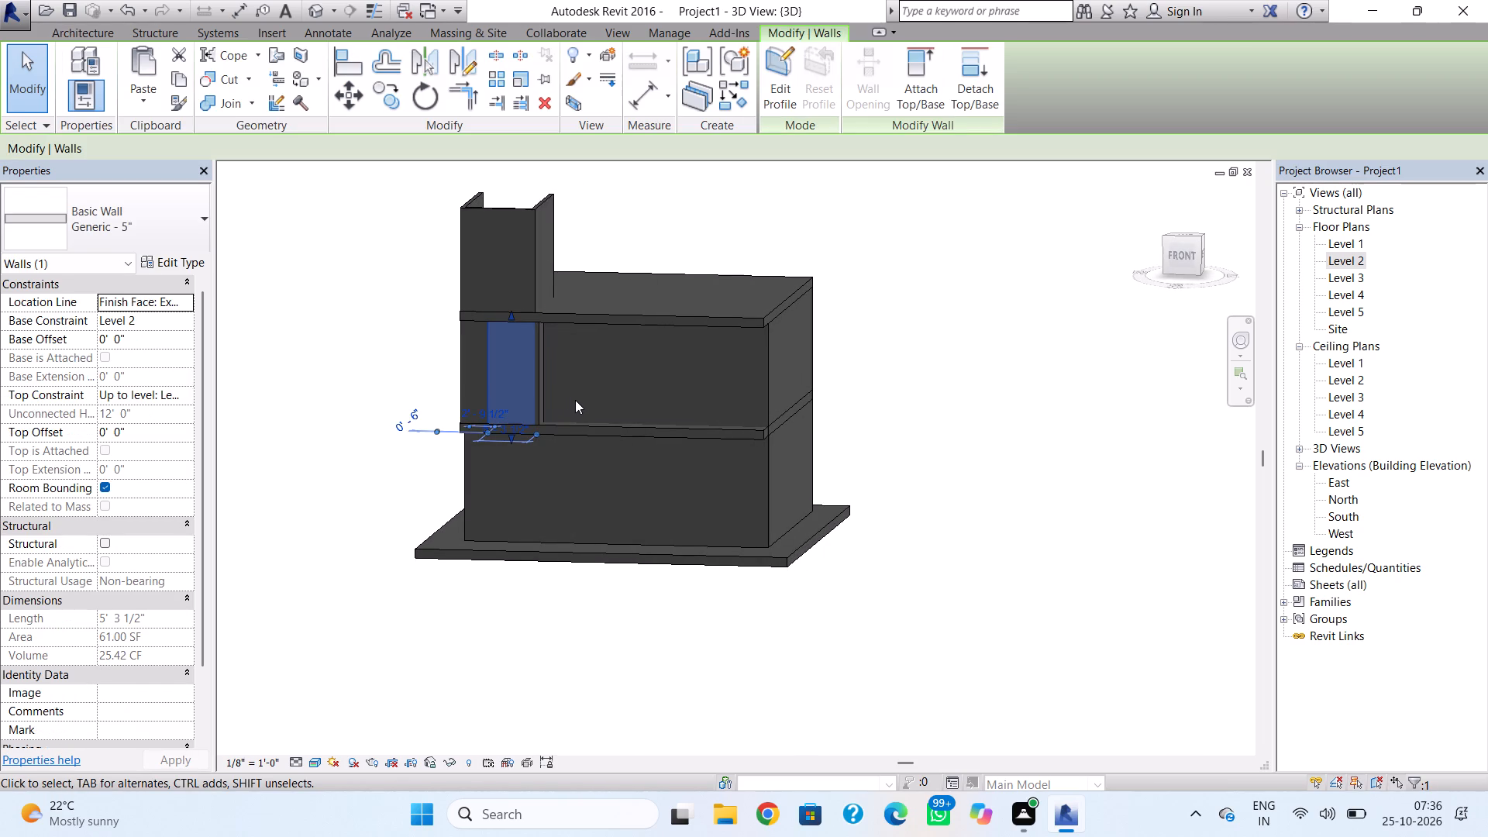
key(Escape)
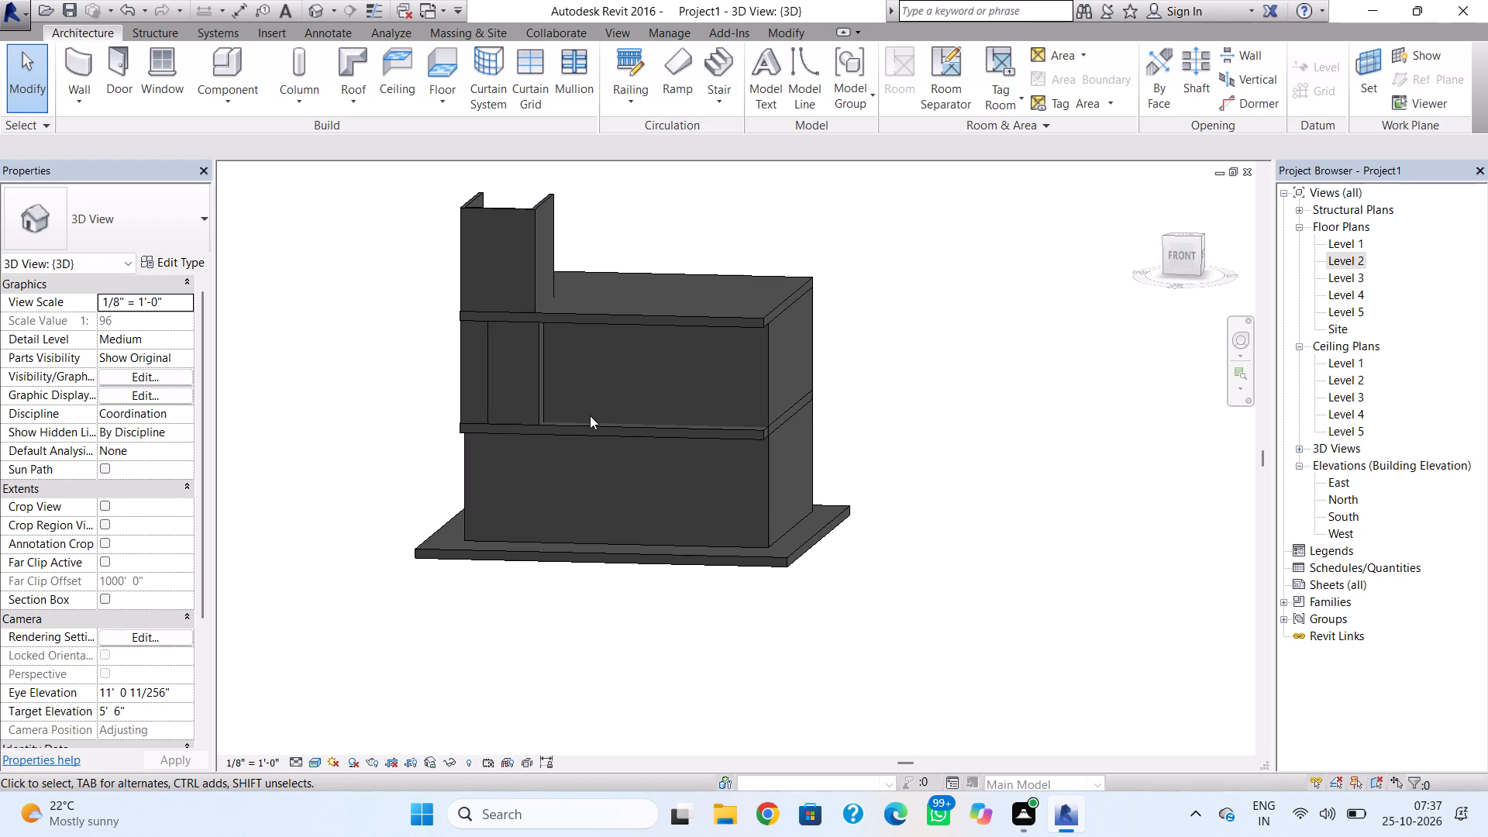
shift+right_drag(613, 476, 564, 663)
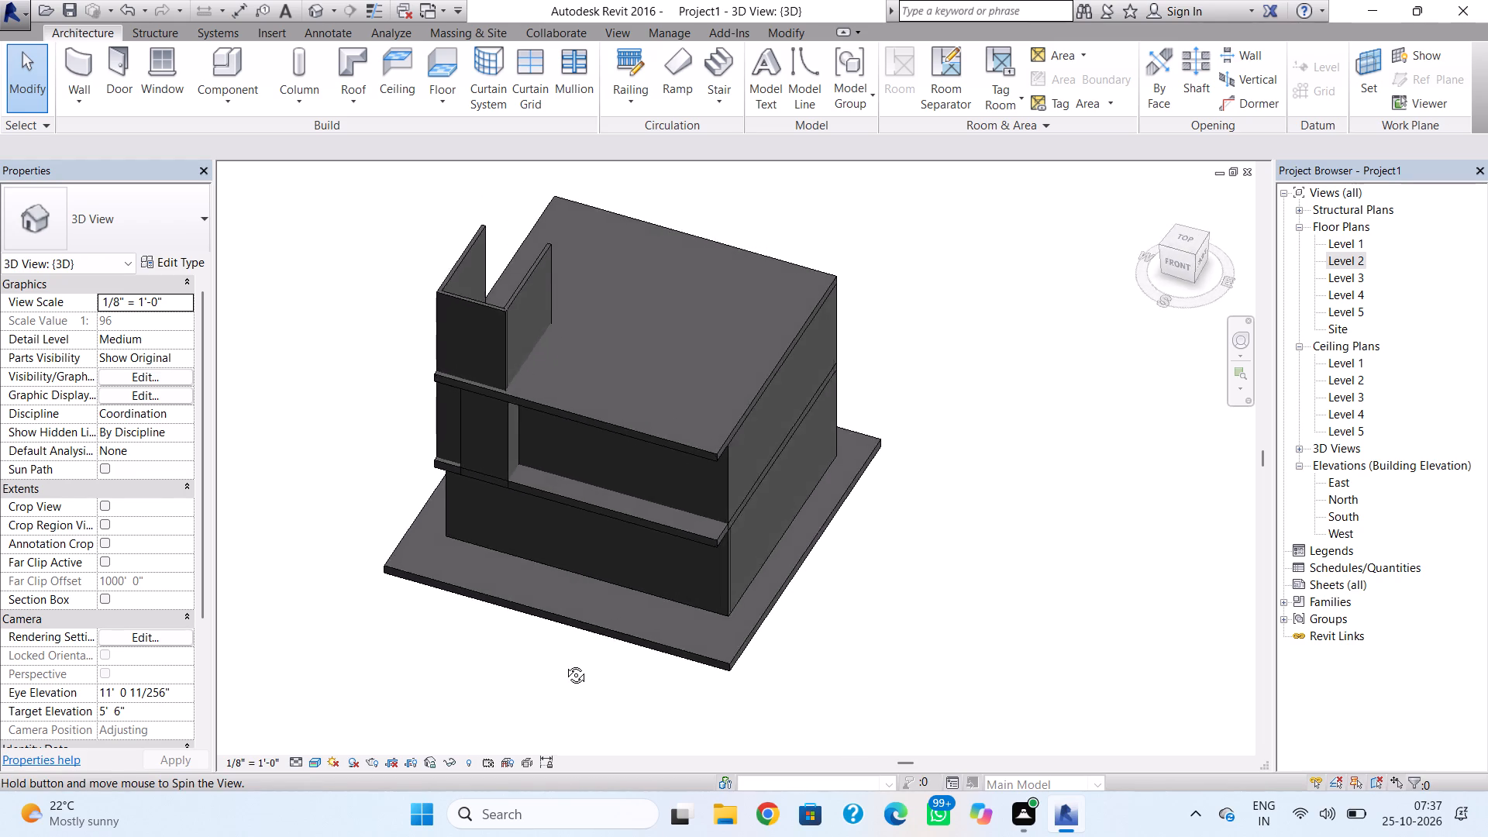
shift+right_drag(564, 663, 387, 607)
shift+right_click(384, 599)
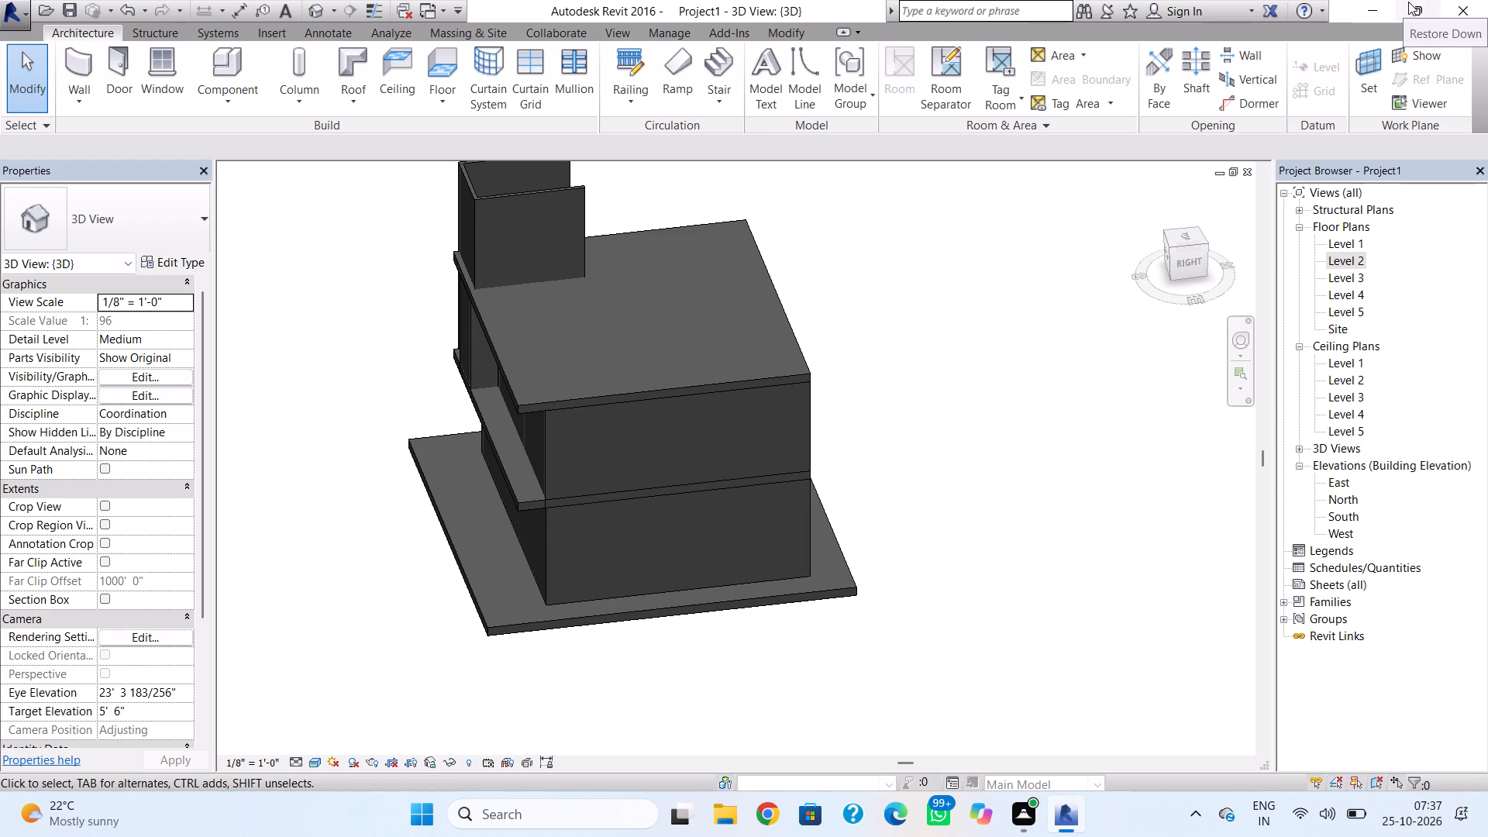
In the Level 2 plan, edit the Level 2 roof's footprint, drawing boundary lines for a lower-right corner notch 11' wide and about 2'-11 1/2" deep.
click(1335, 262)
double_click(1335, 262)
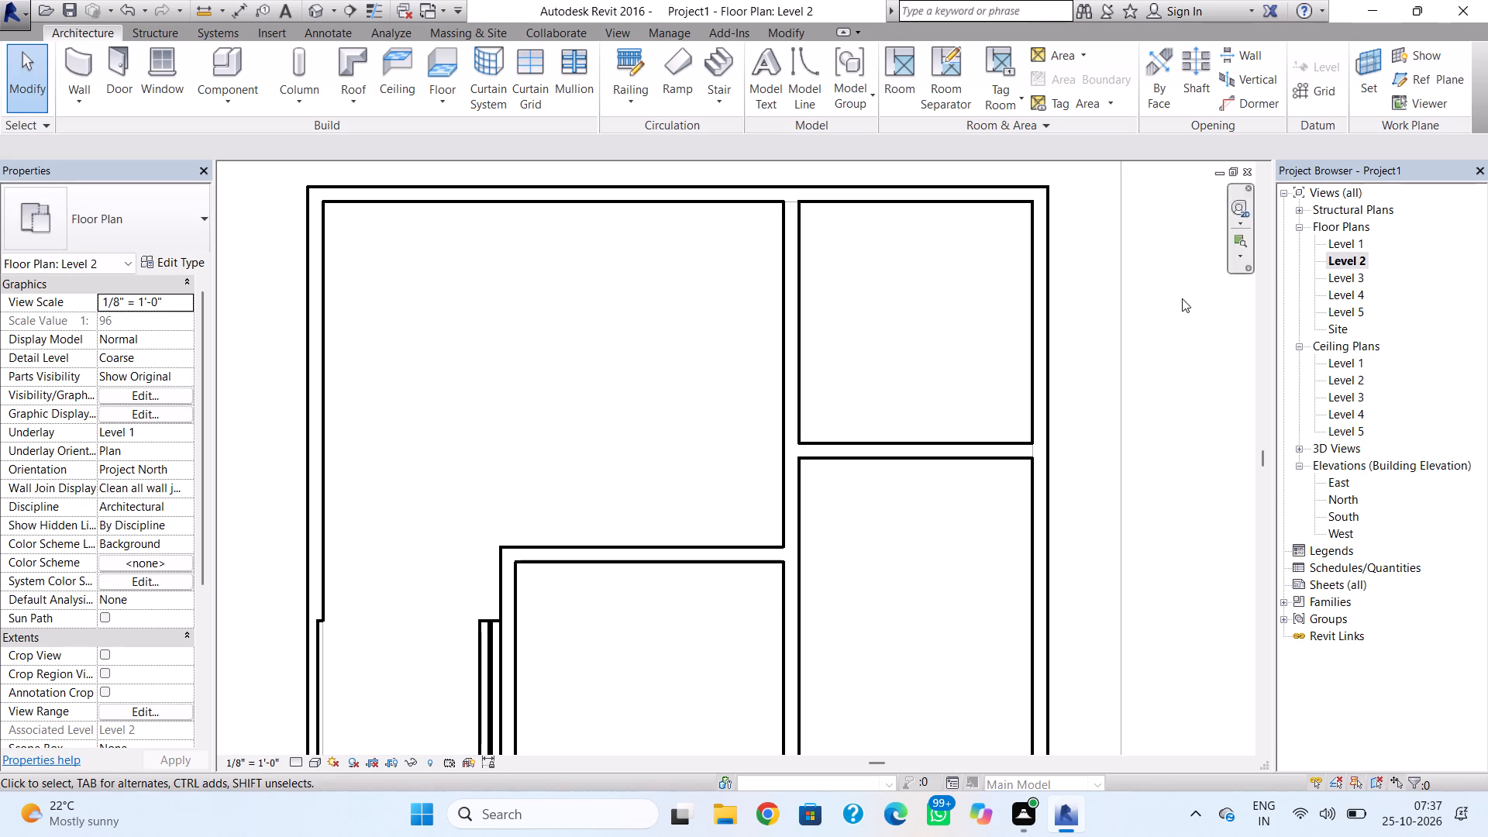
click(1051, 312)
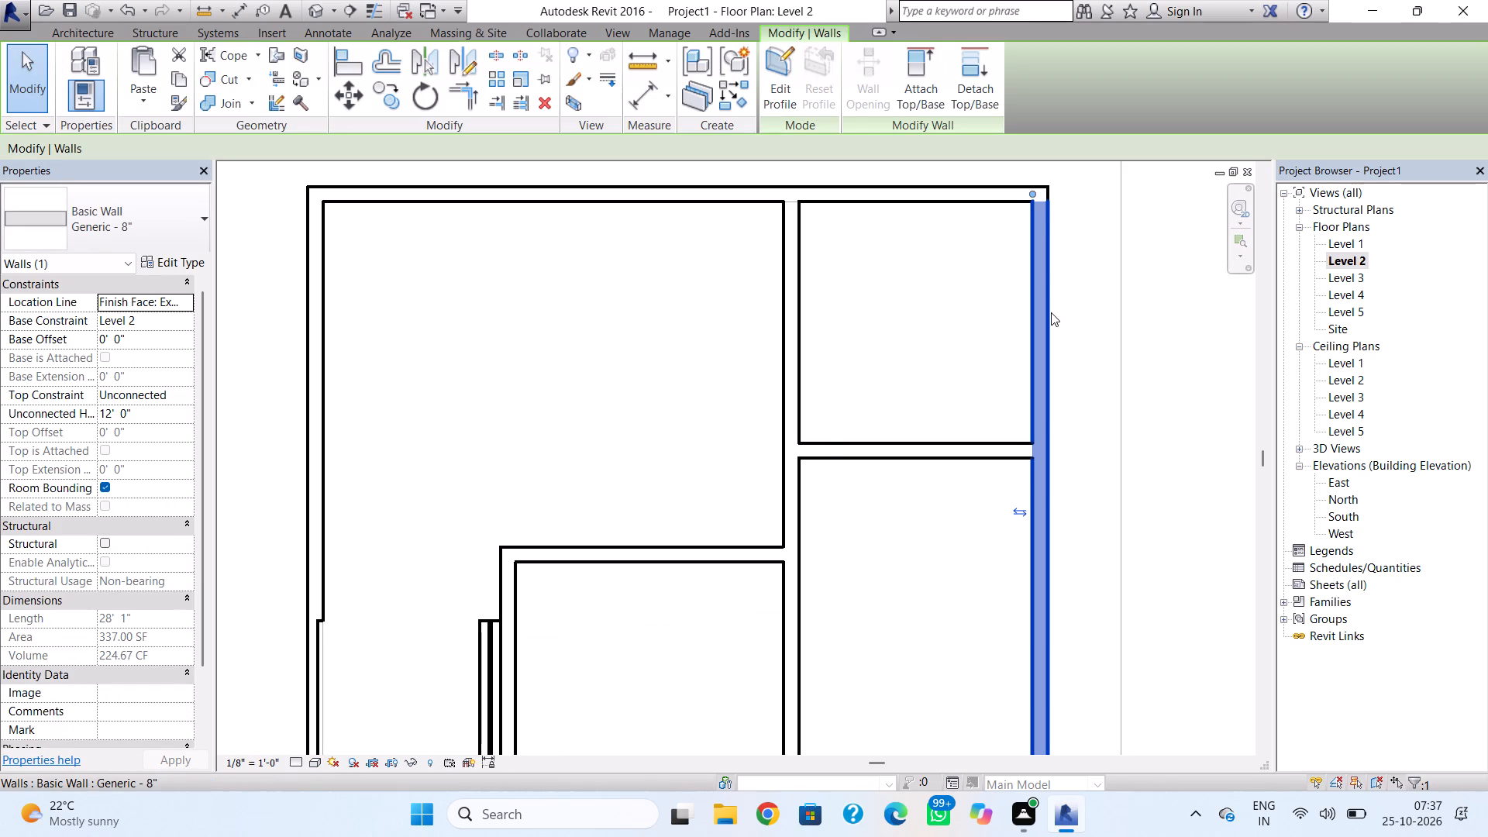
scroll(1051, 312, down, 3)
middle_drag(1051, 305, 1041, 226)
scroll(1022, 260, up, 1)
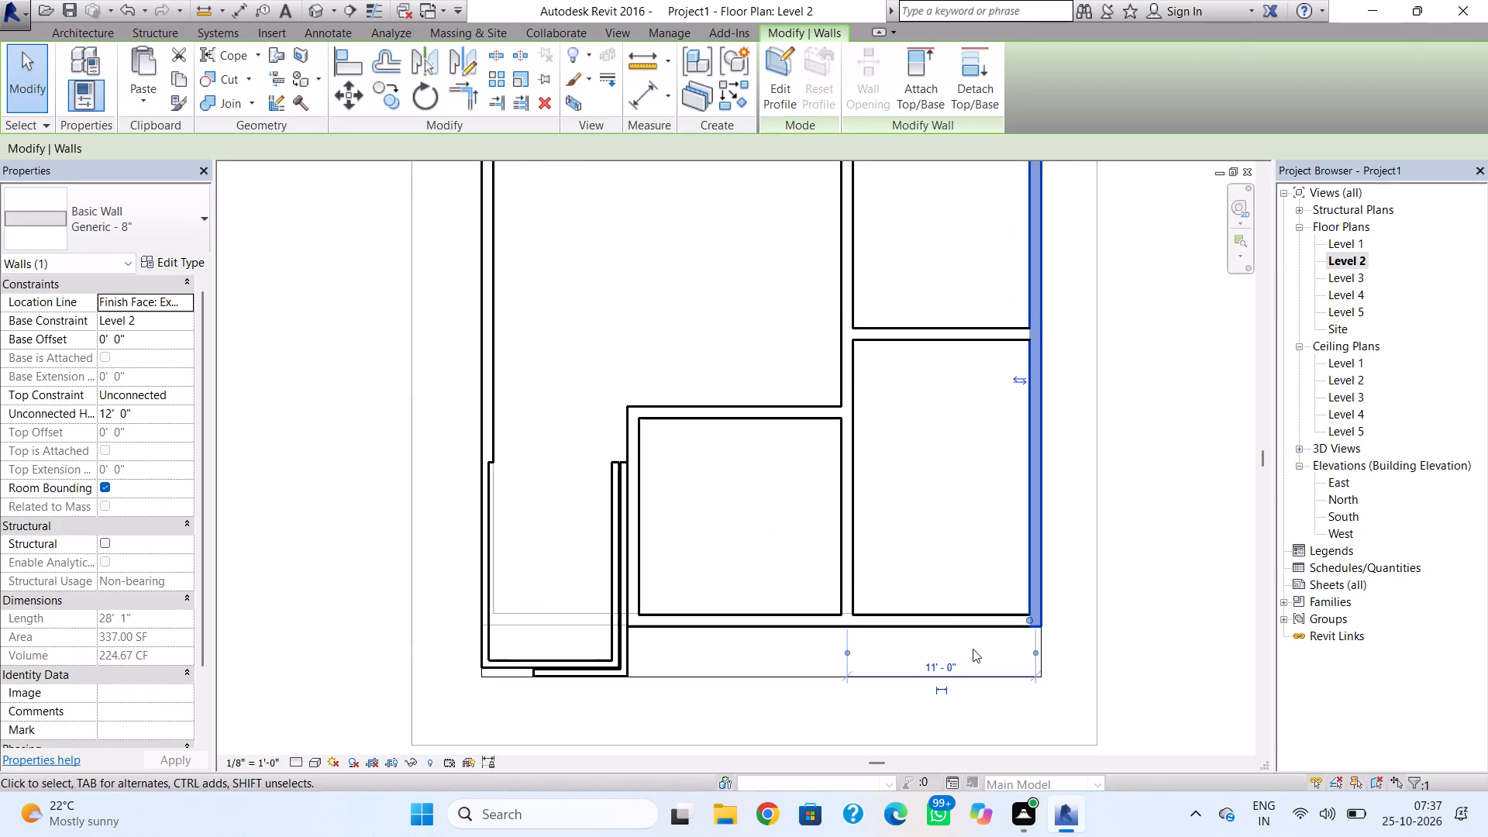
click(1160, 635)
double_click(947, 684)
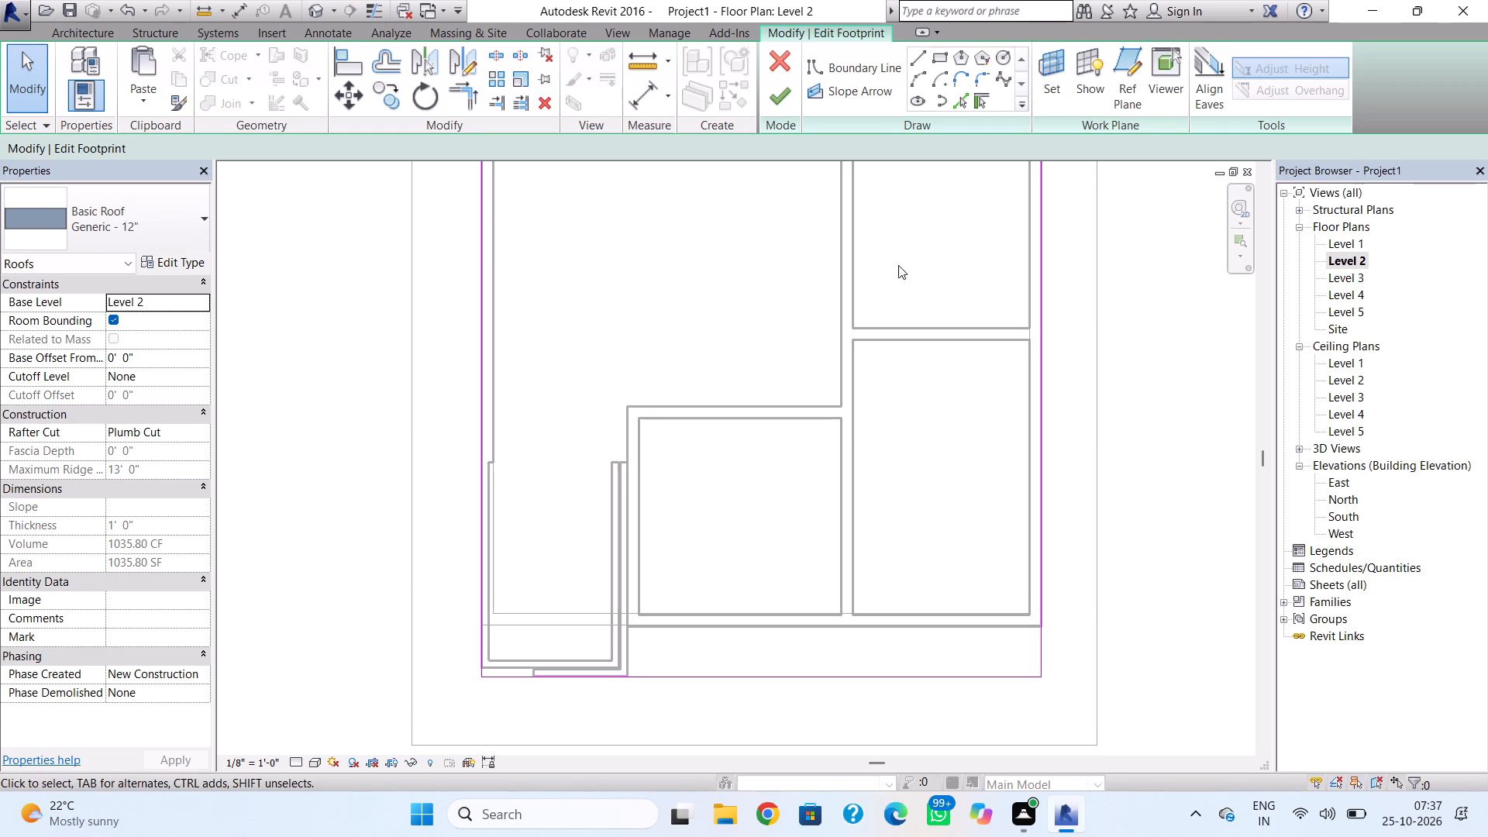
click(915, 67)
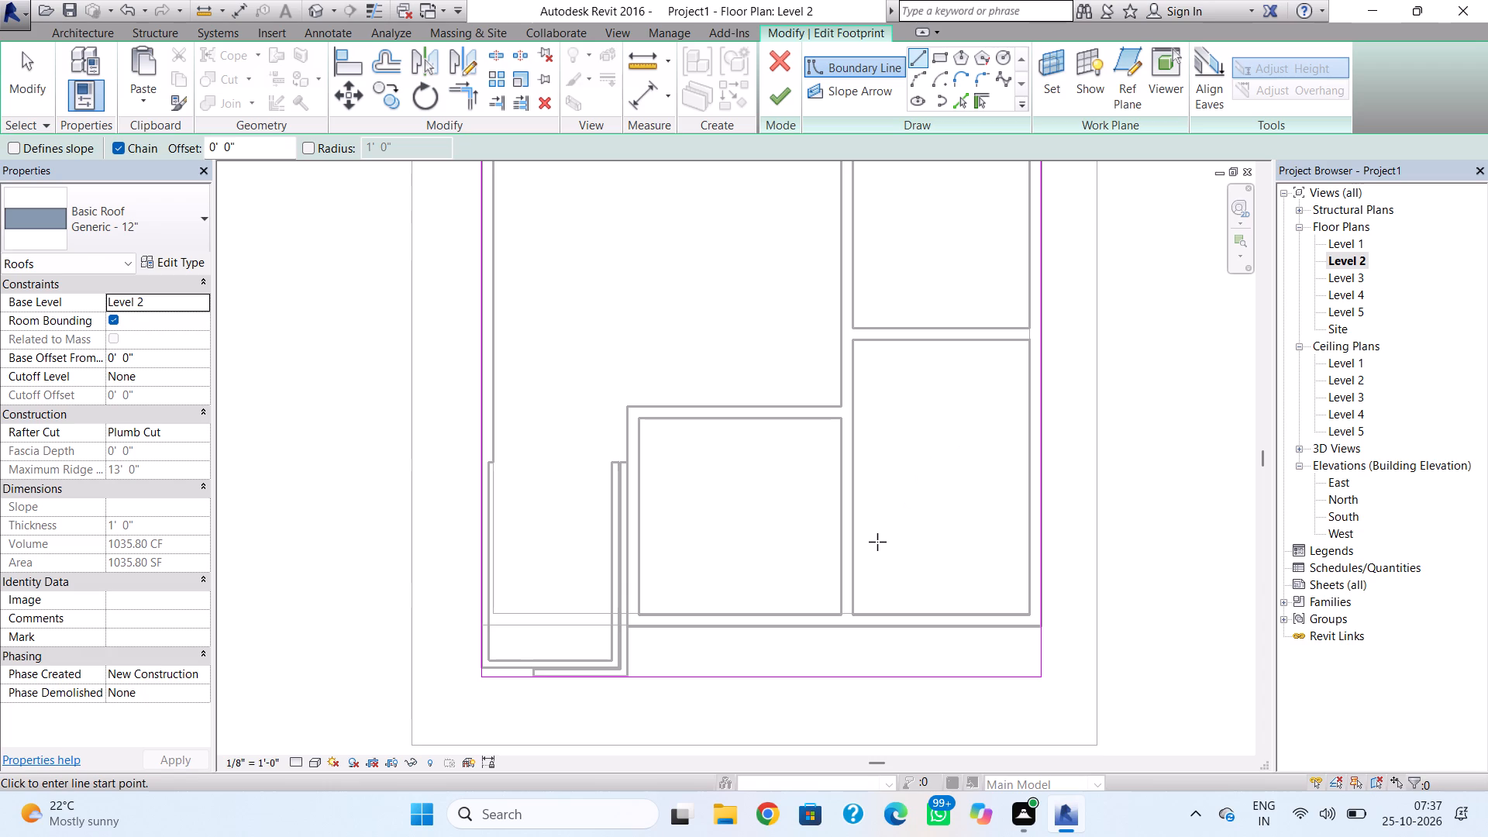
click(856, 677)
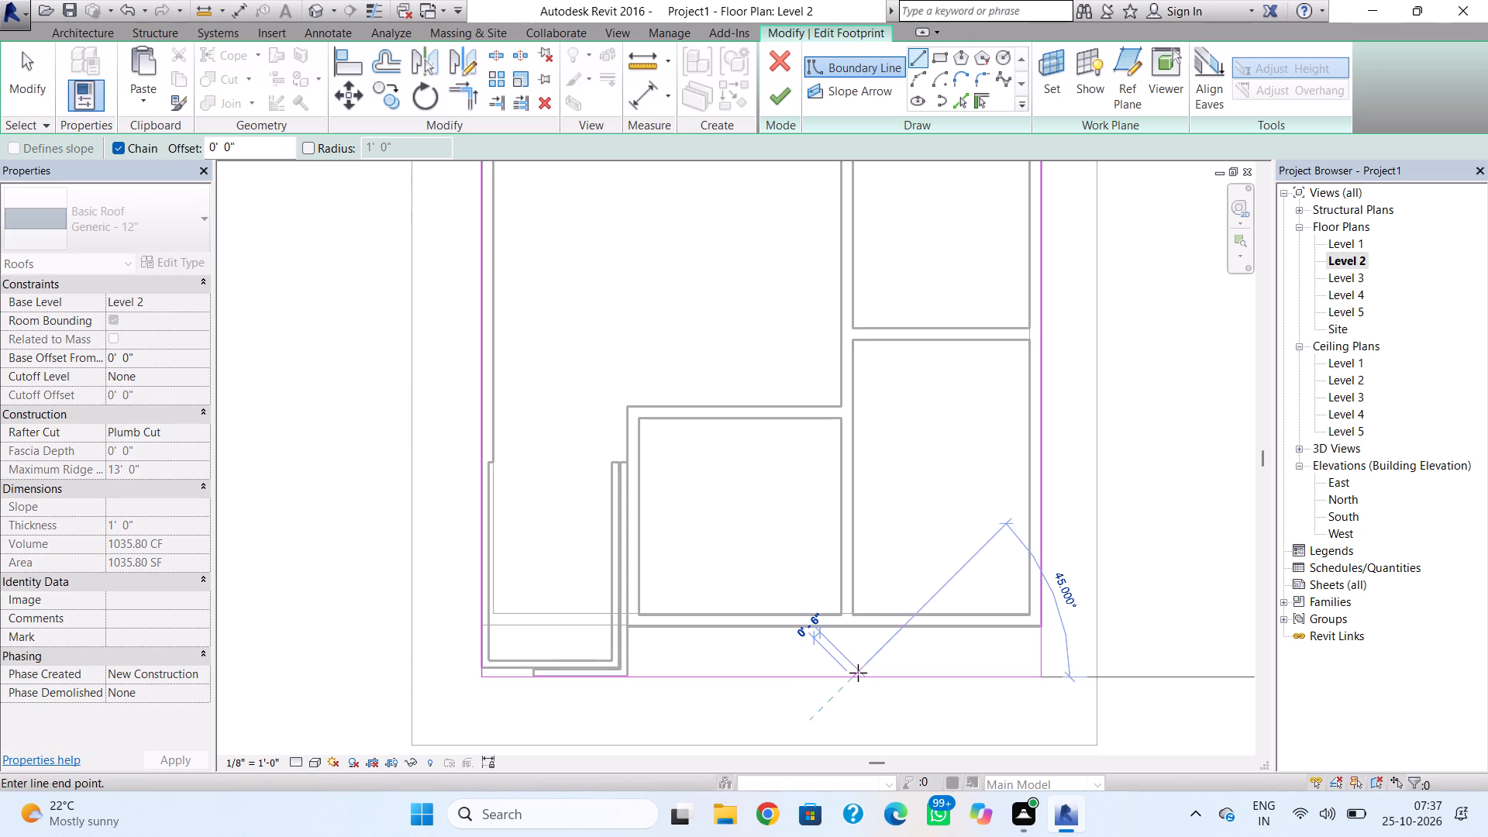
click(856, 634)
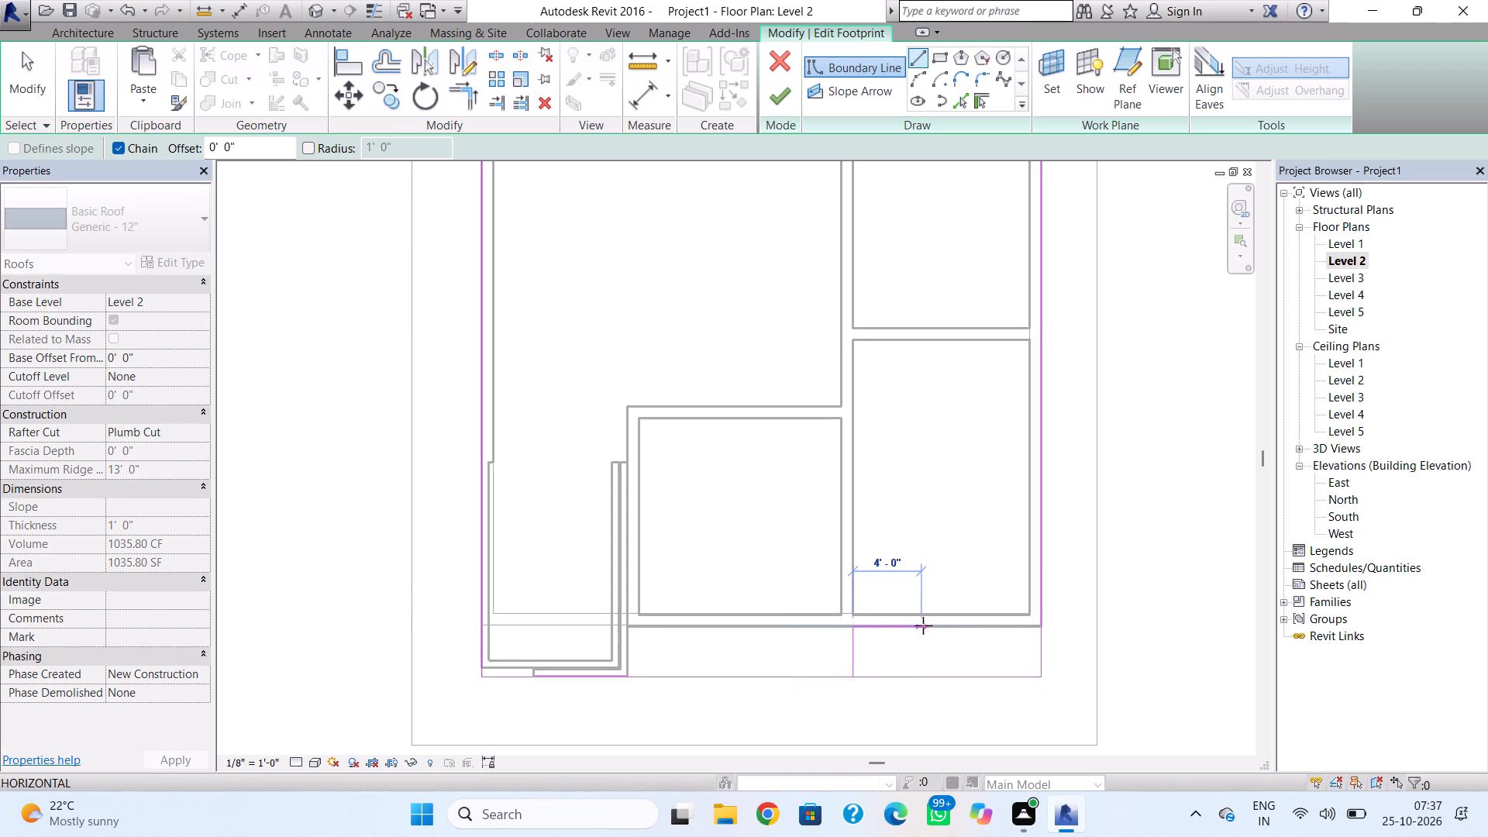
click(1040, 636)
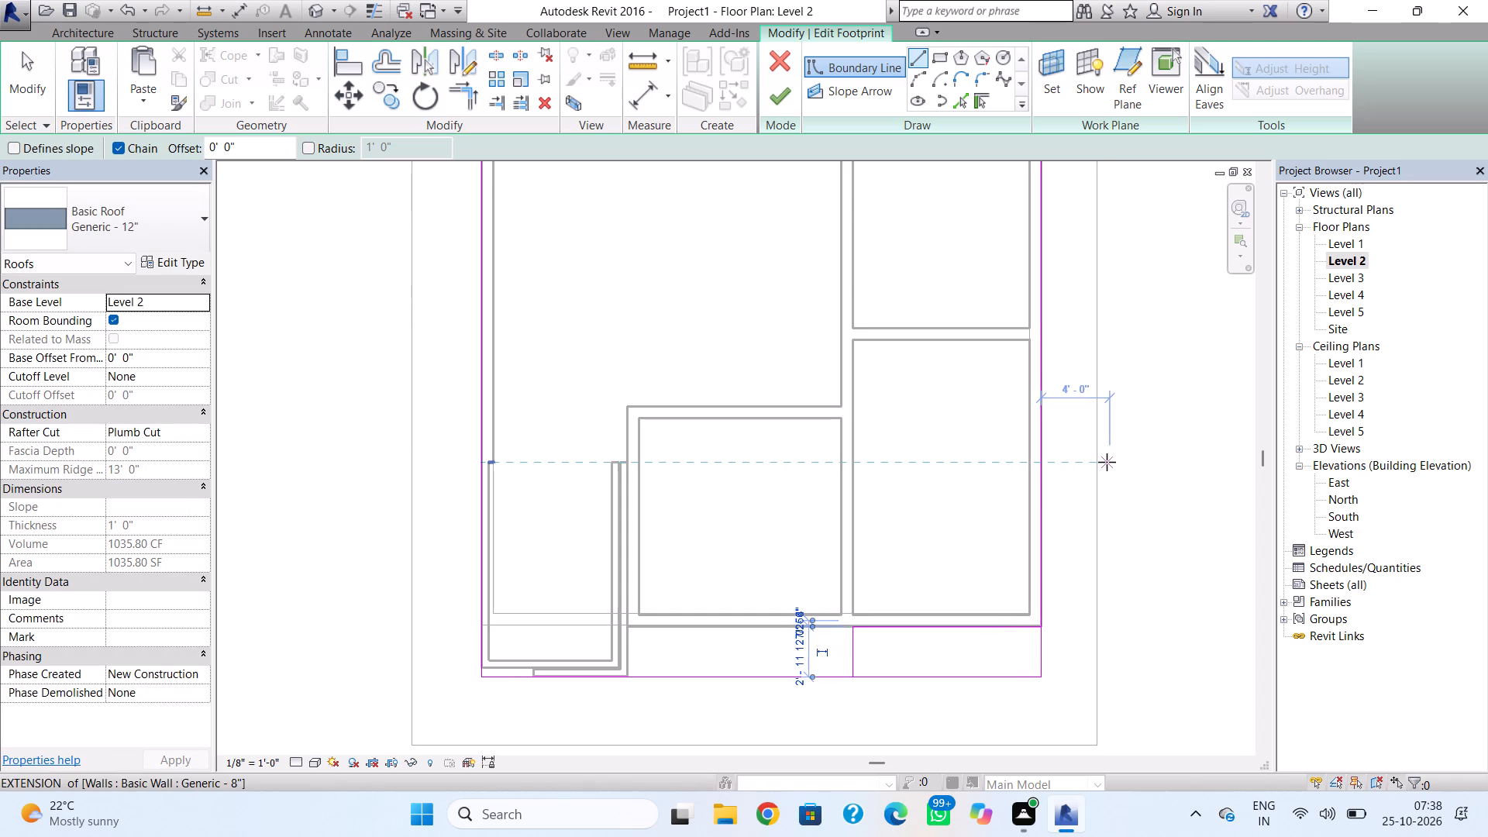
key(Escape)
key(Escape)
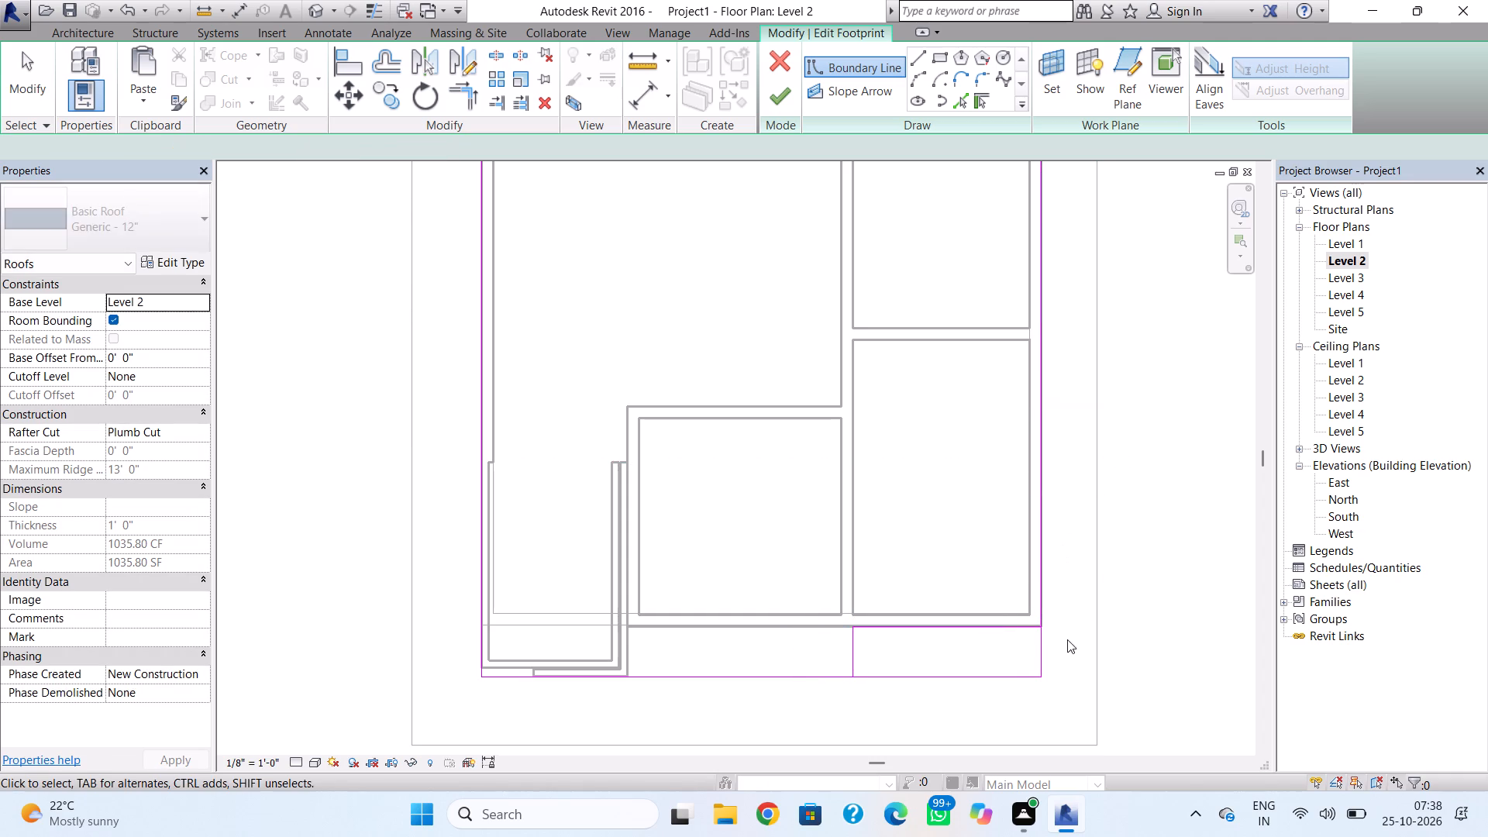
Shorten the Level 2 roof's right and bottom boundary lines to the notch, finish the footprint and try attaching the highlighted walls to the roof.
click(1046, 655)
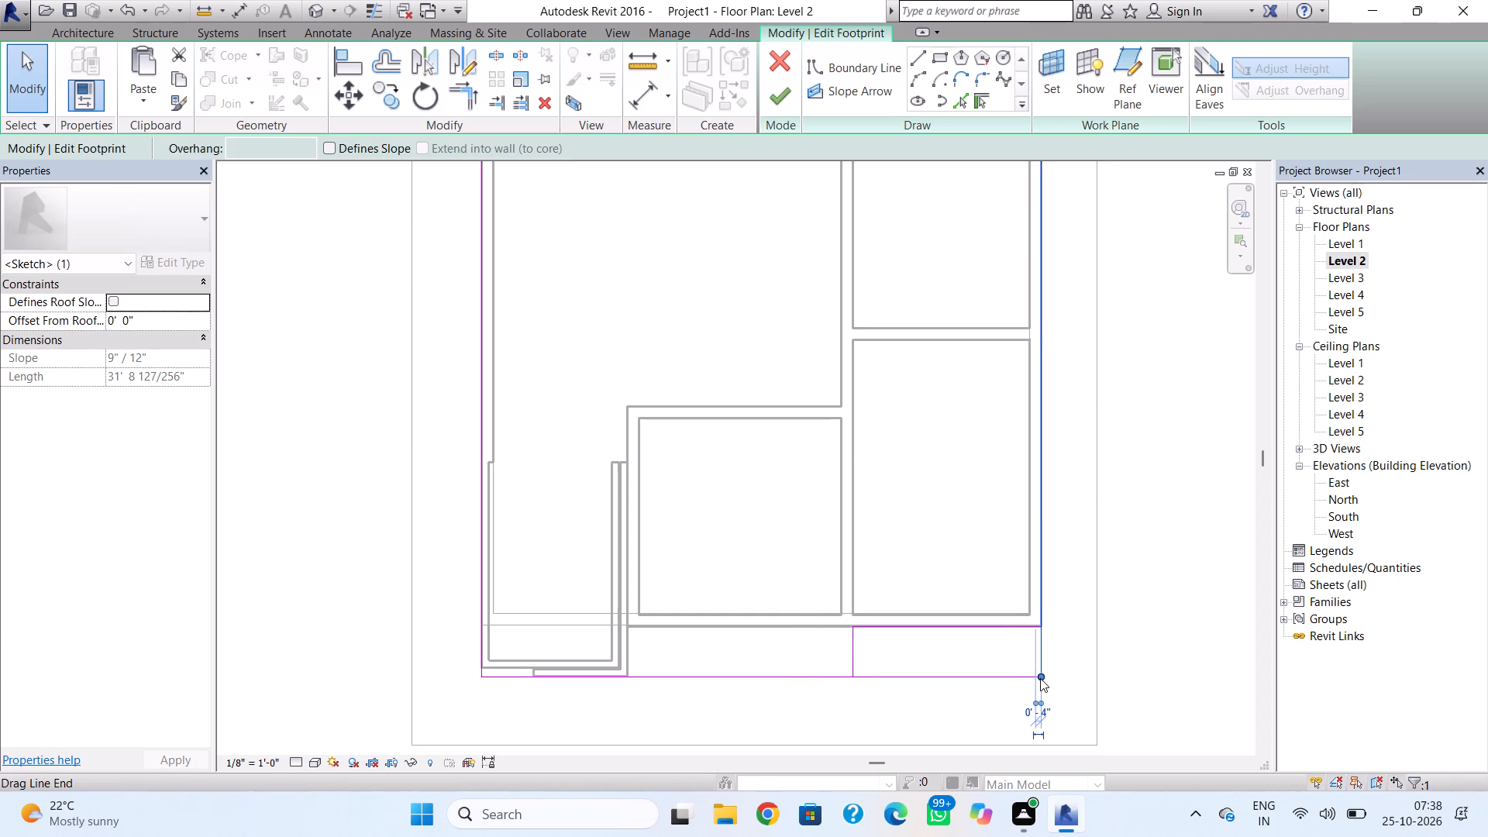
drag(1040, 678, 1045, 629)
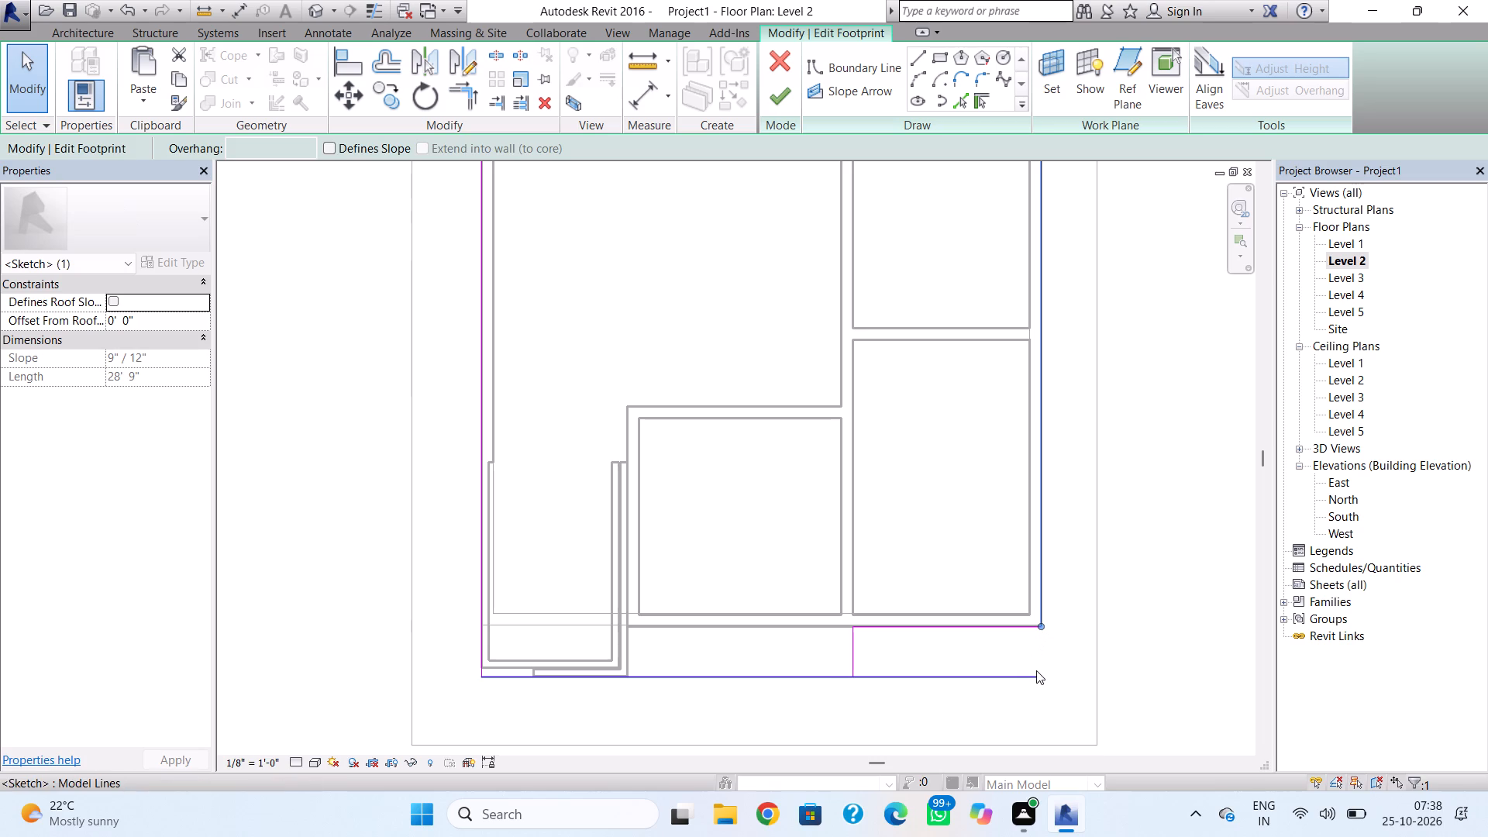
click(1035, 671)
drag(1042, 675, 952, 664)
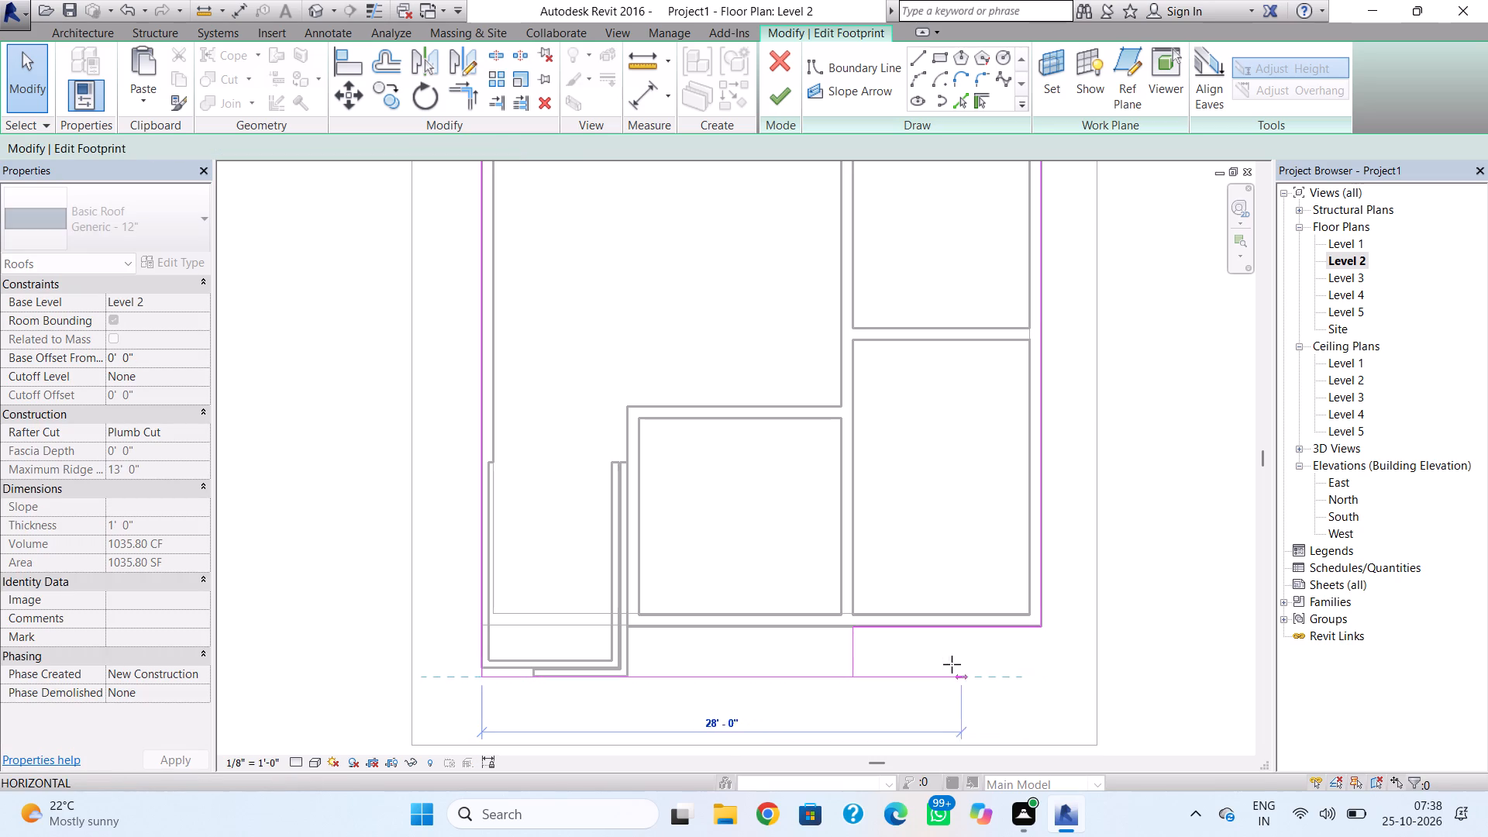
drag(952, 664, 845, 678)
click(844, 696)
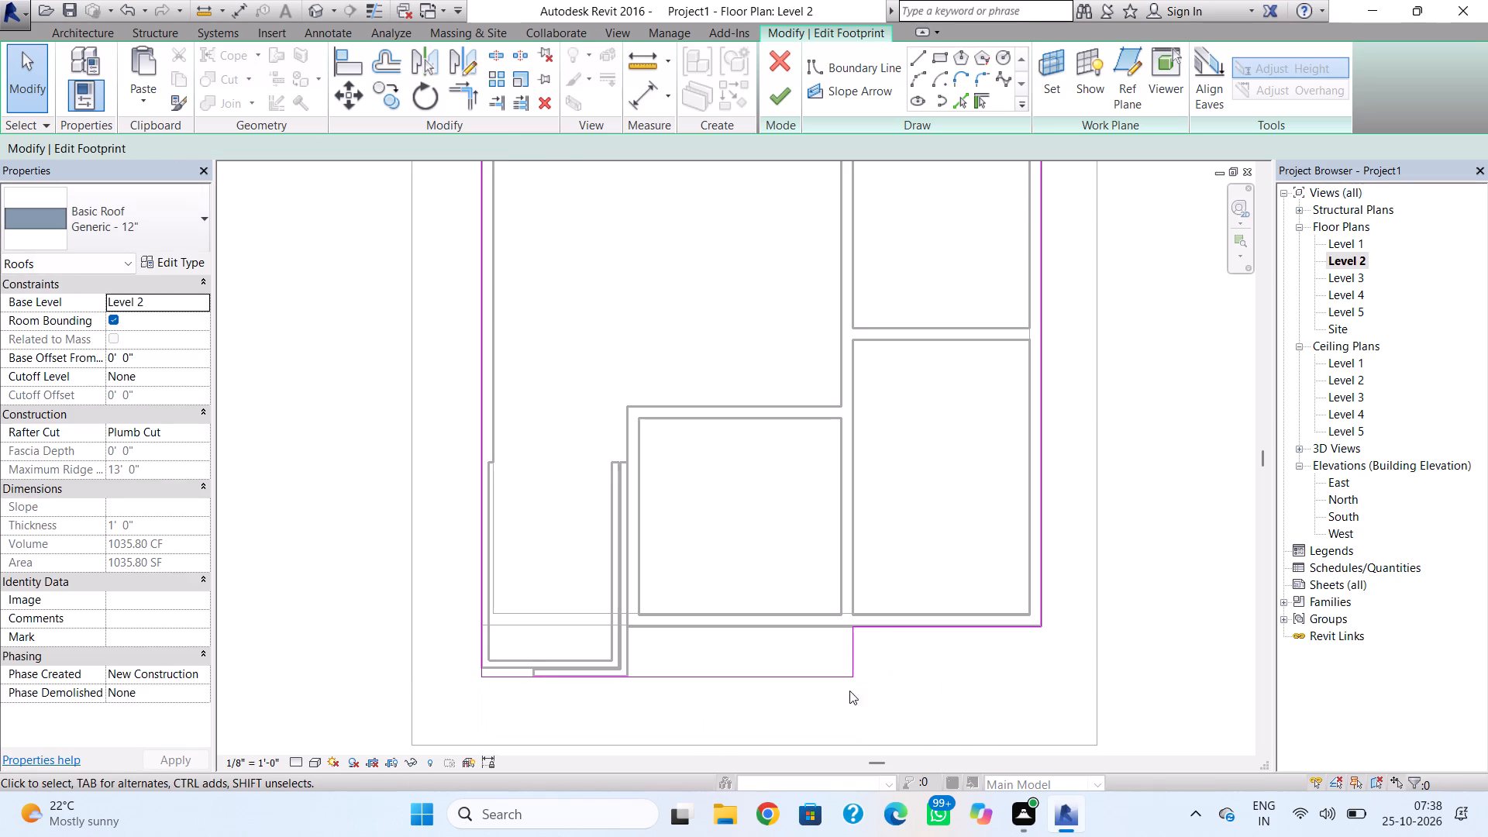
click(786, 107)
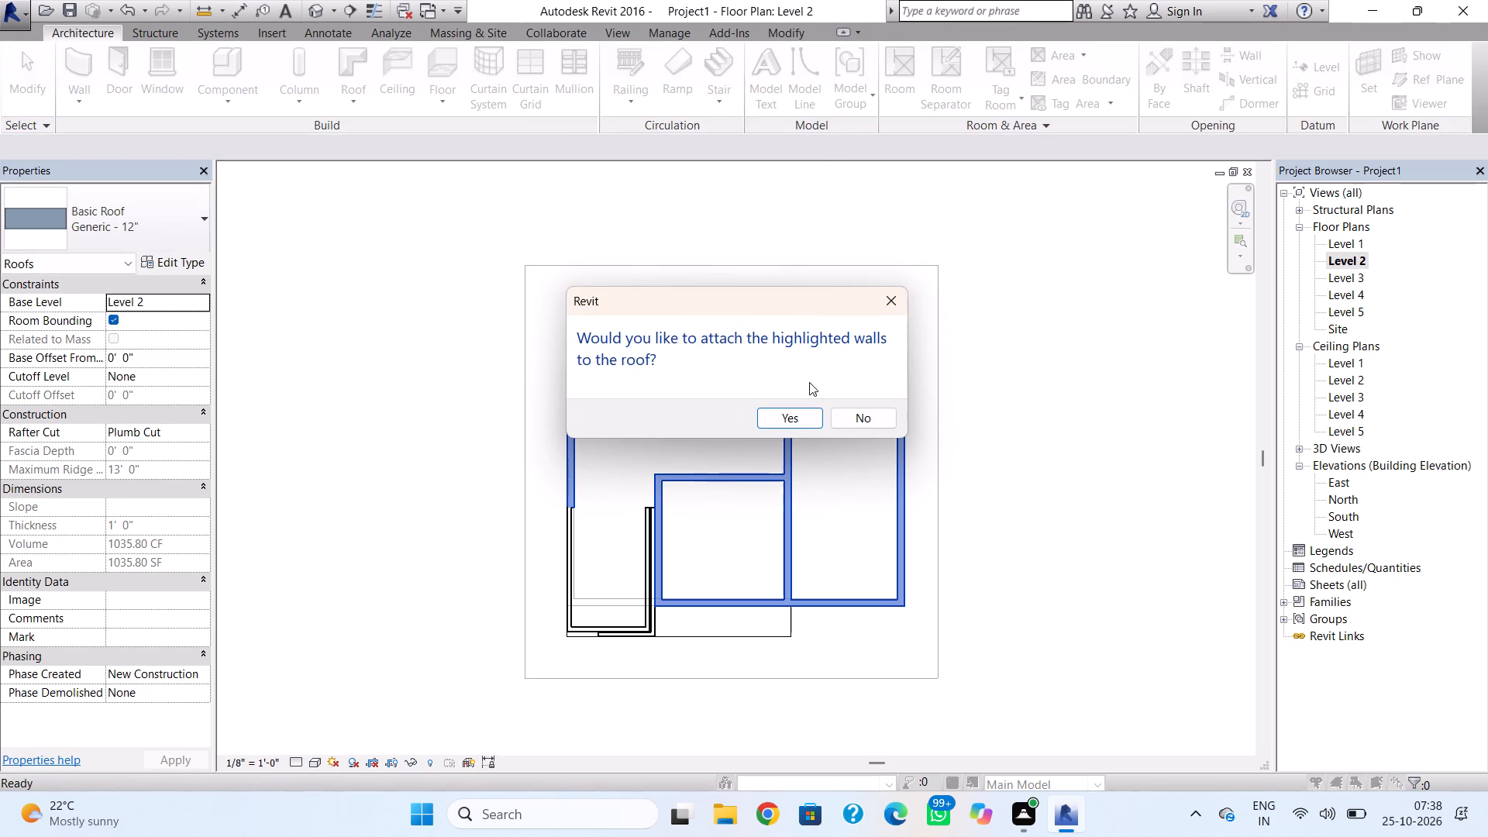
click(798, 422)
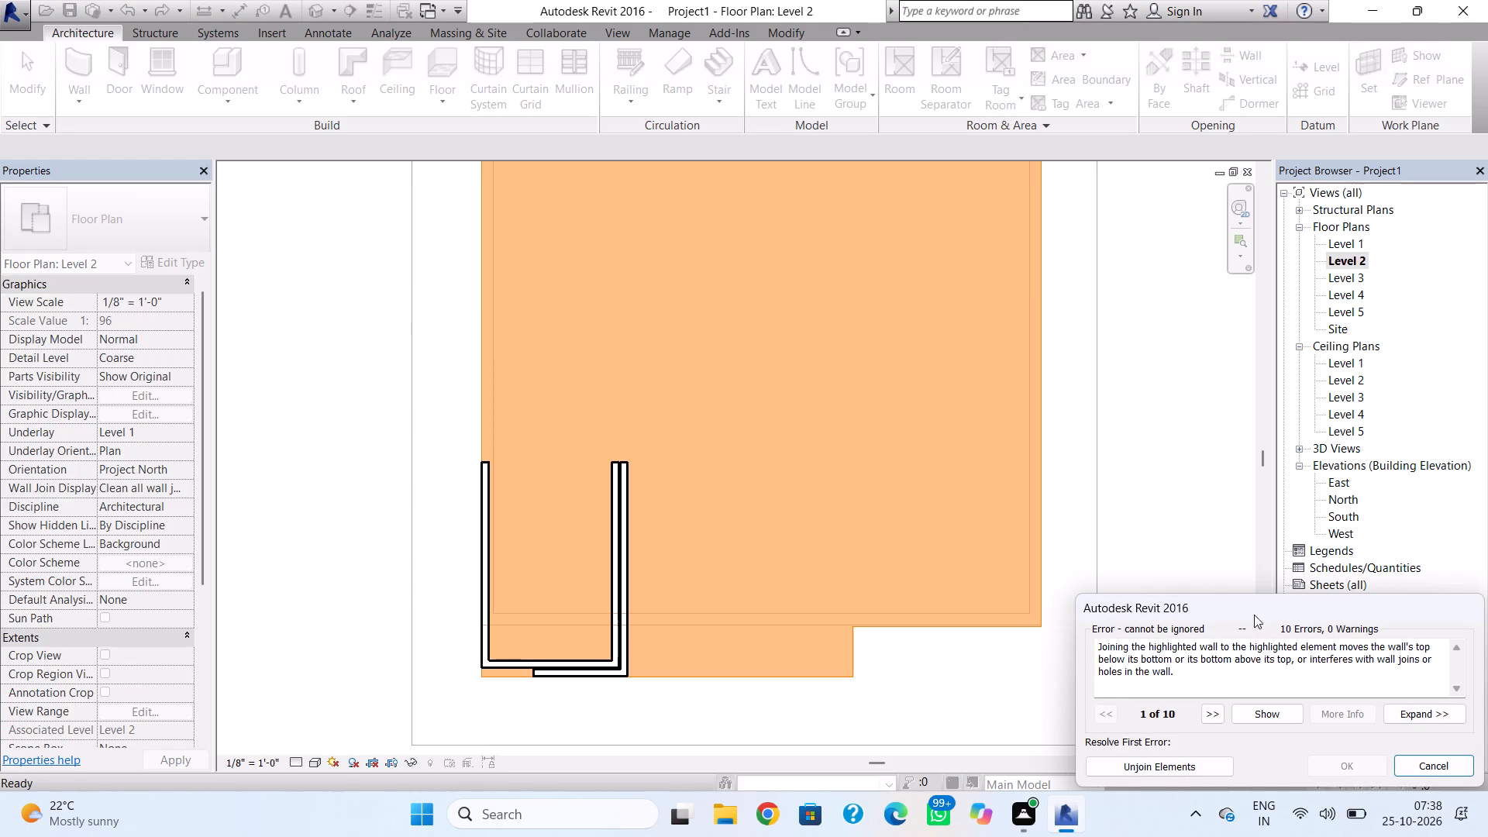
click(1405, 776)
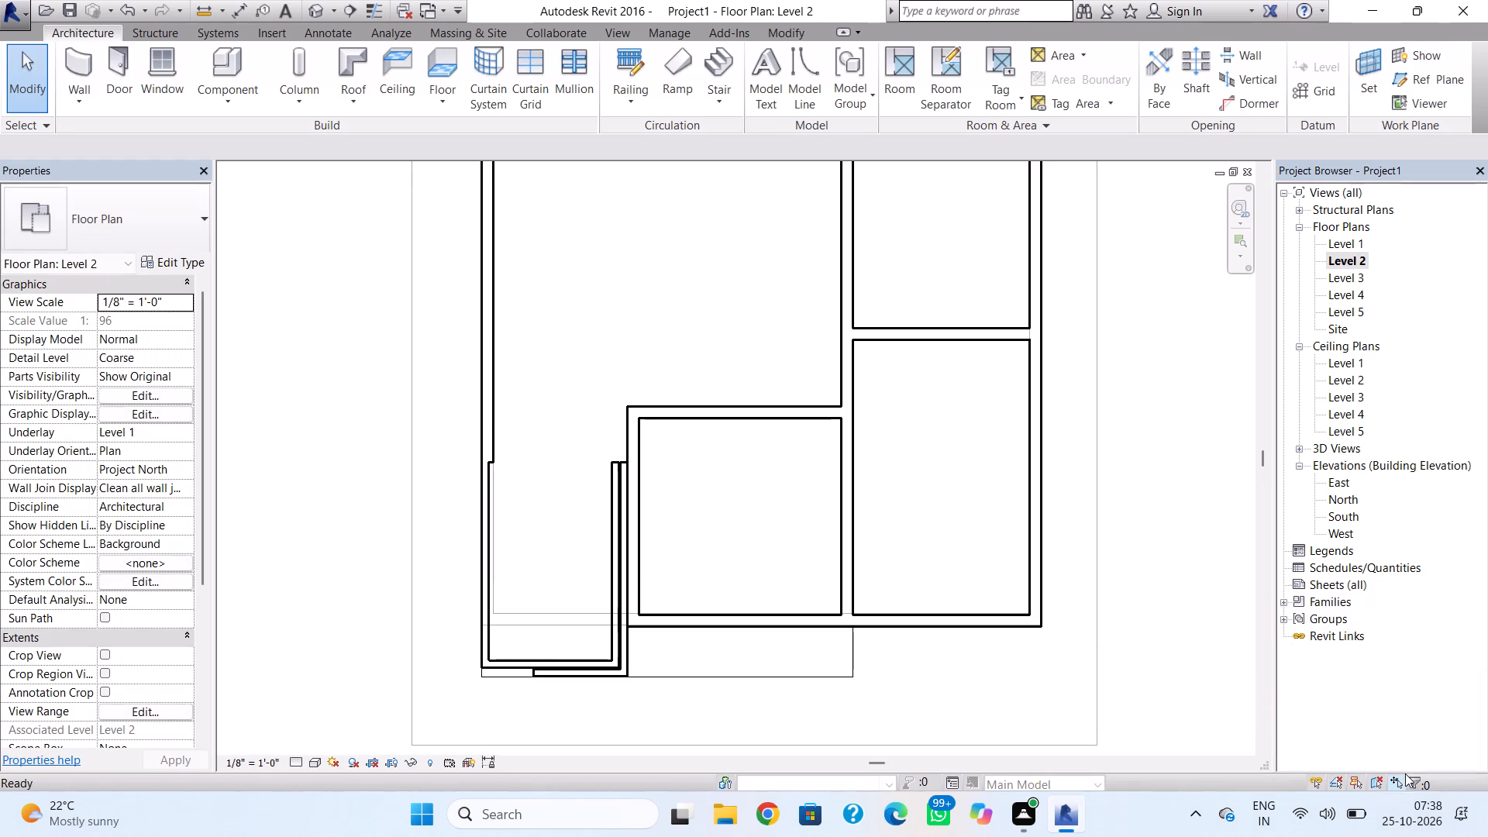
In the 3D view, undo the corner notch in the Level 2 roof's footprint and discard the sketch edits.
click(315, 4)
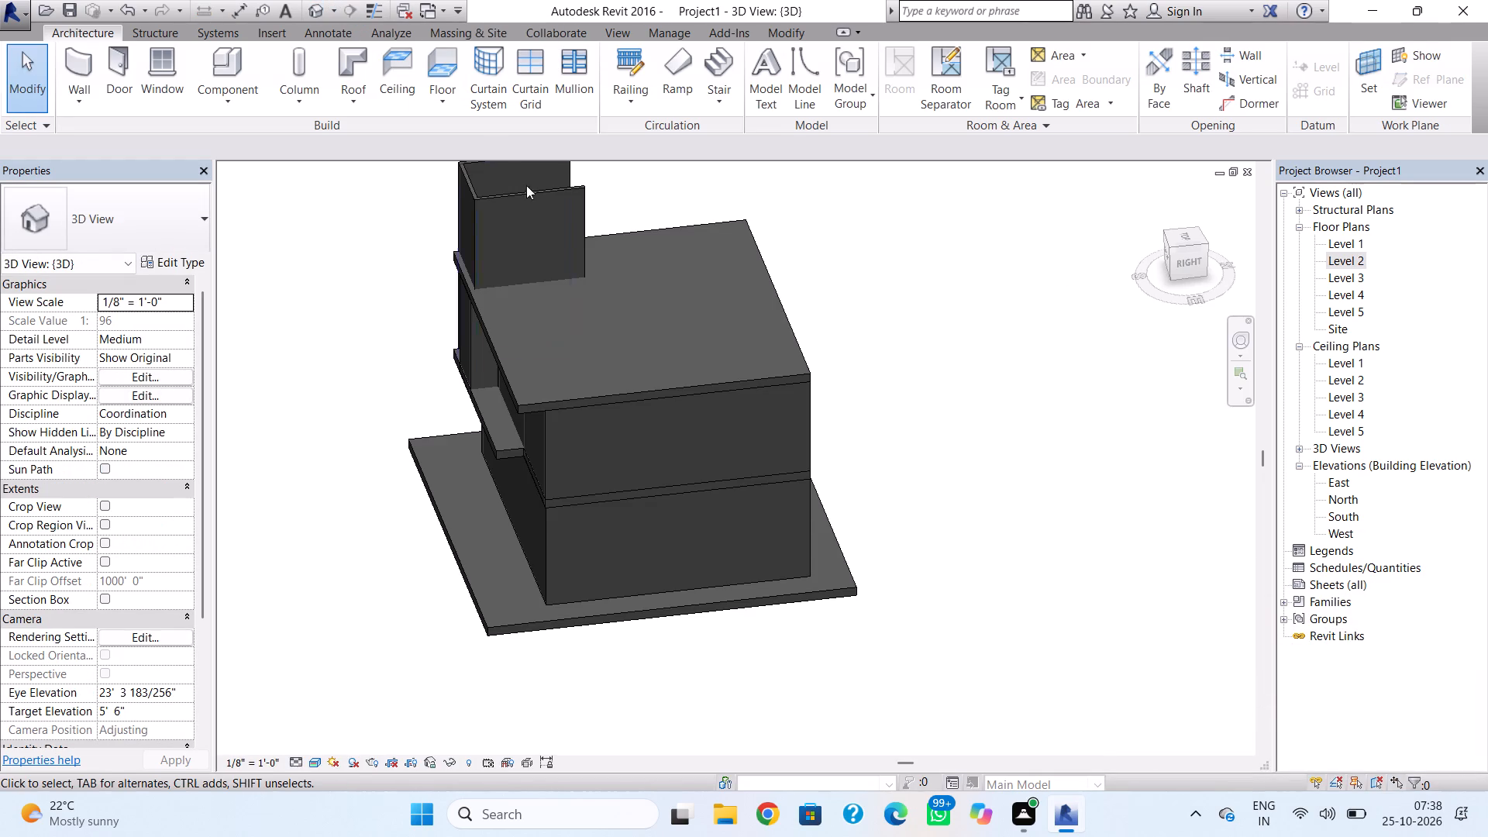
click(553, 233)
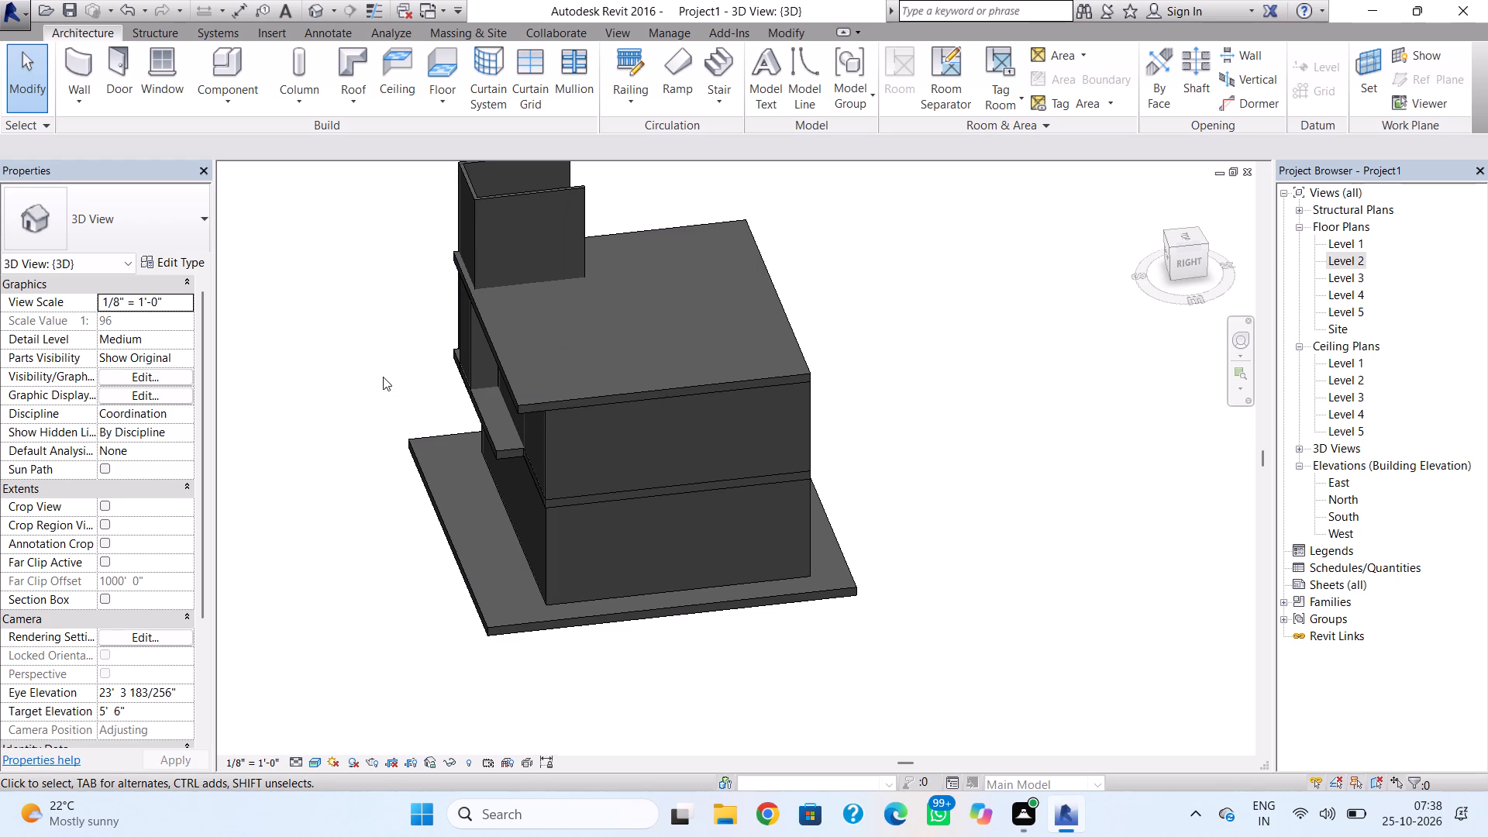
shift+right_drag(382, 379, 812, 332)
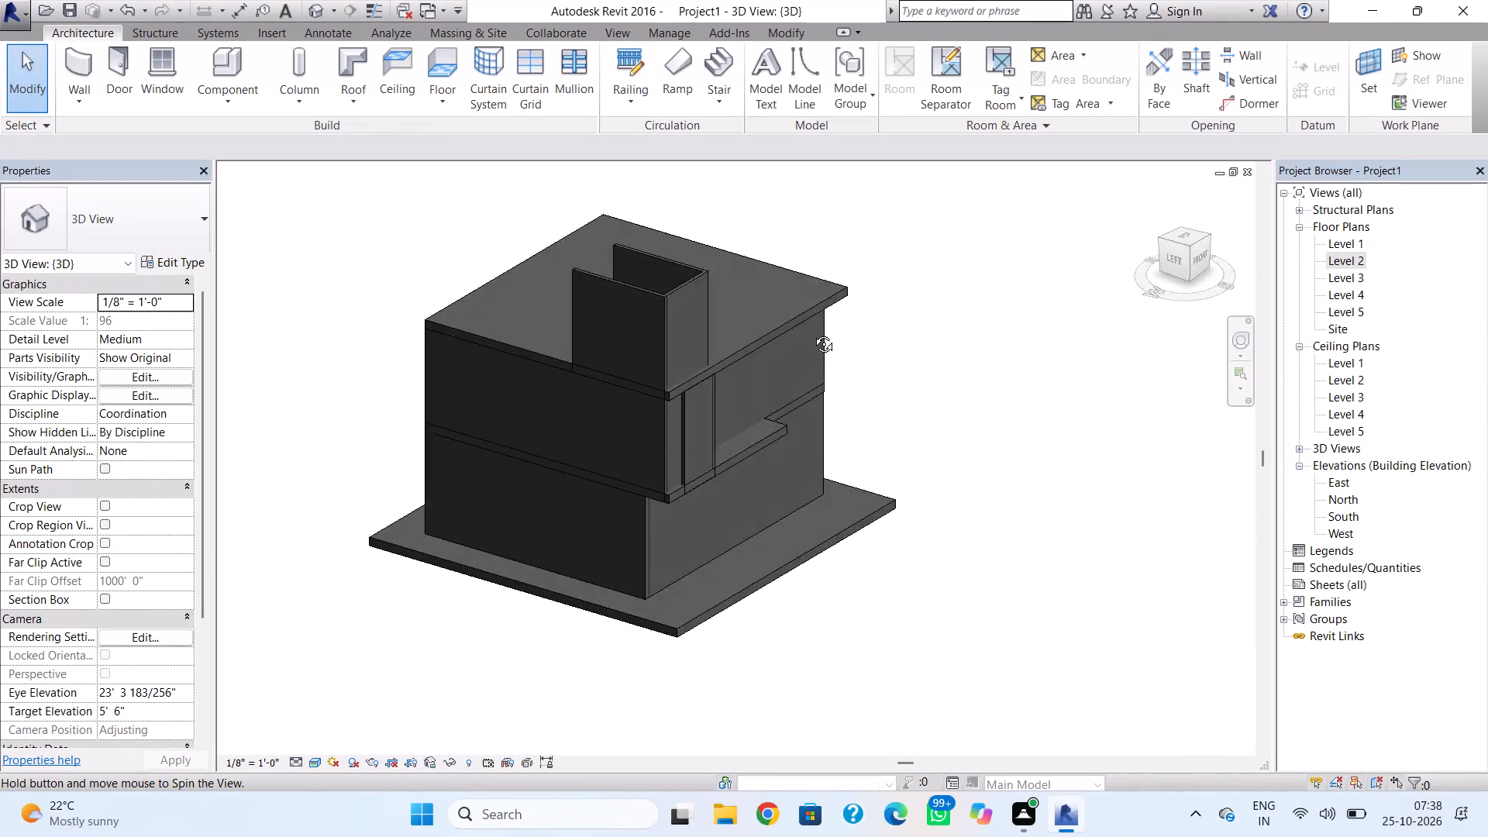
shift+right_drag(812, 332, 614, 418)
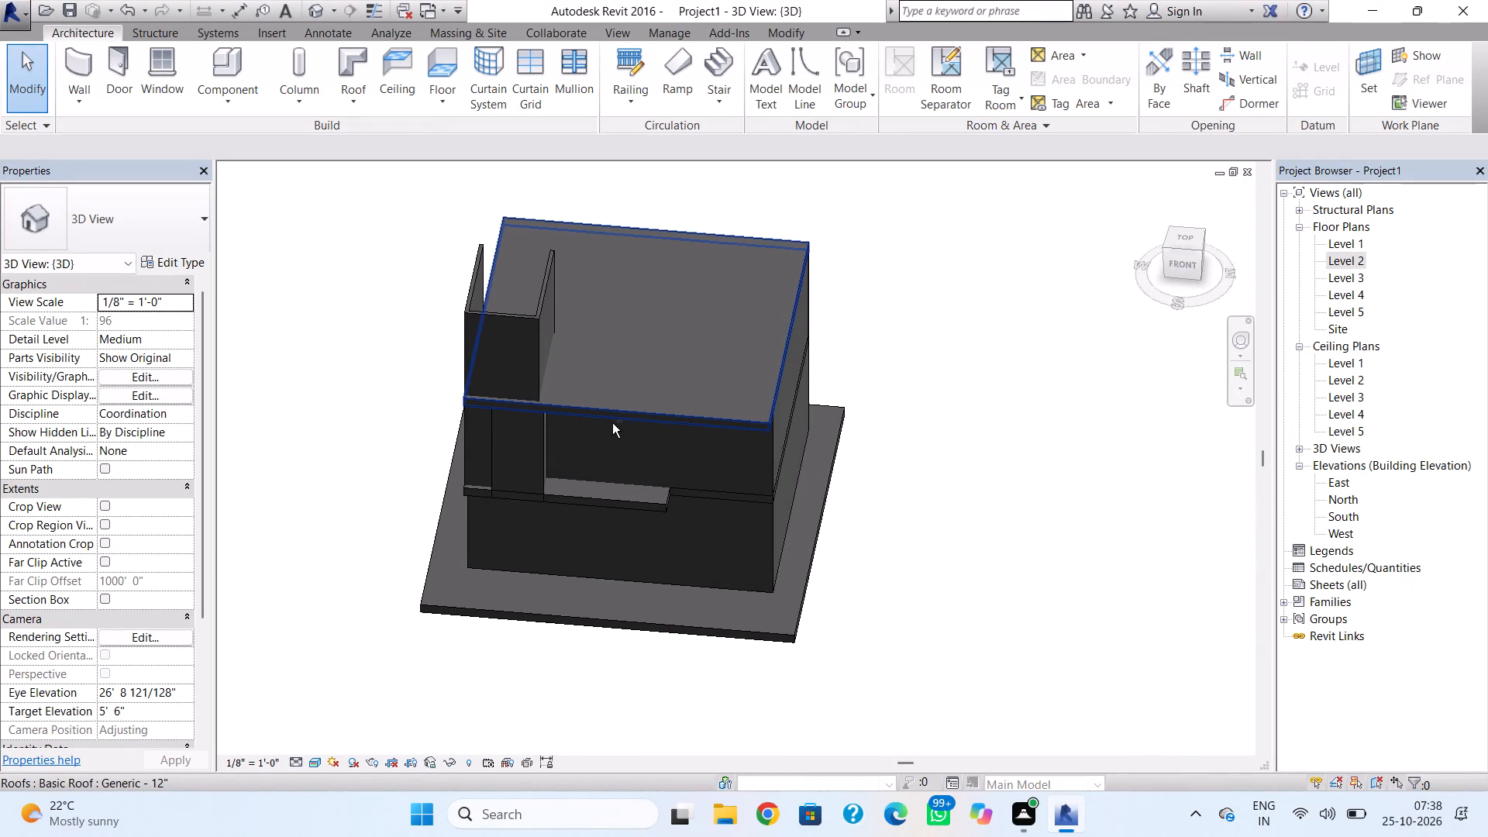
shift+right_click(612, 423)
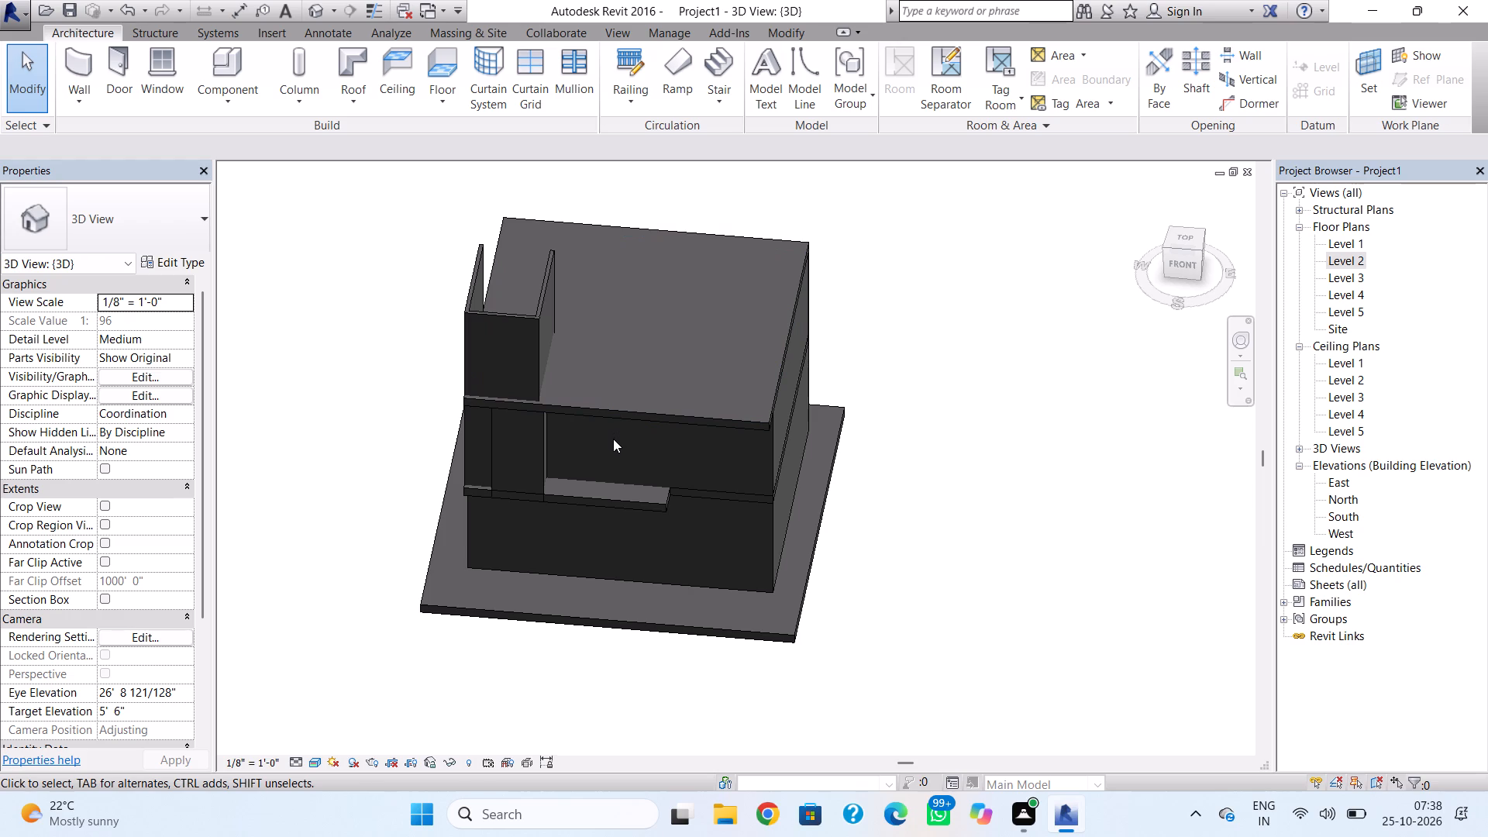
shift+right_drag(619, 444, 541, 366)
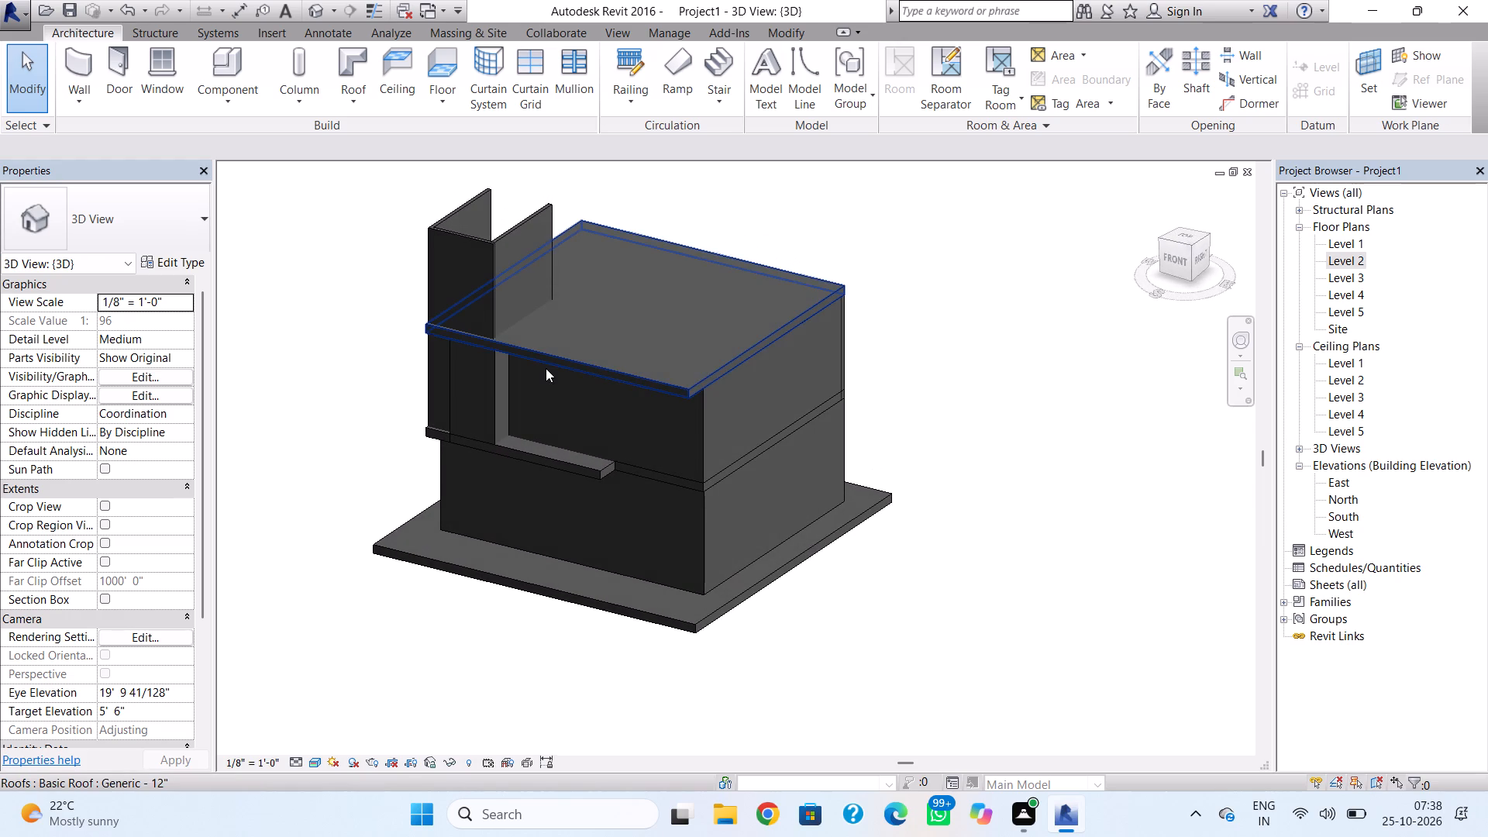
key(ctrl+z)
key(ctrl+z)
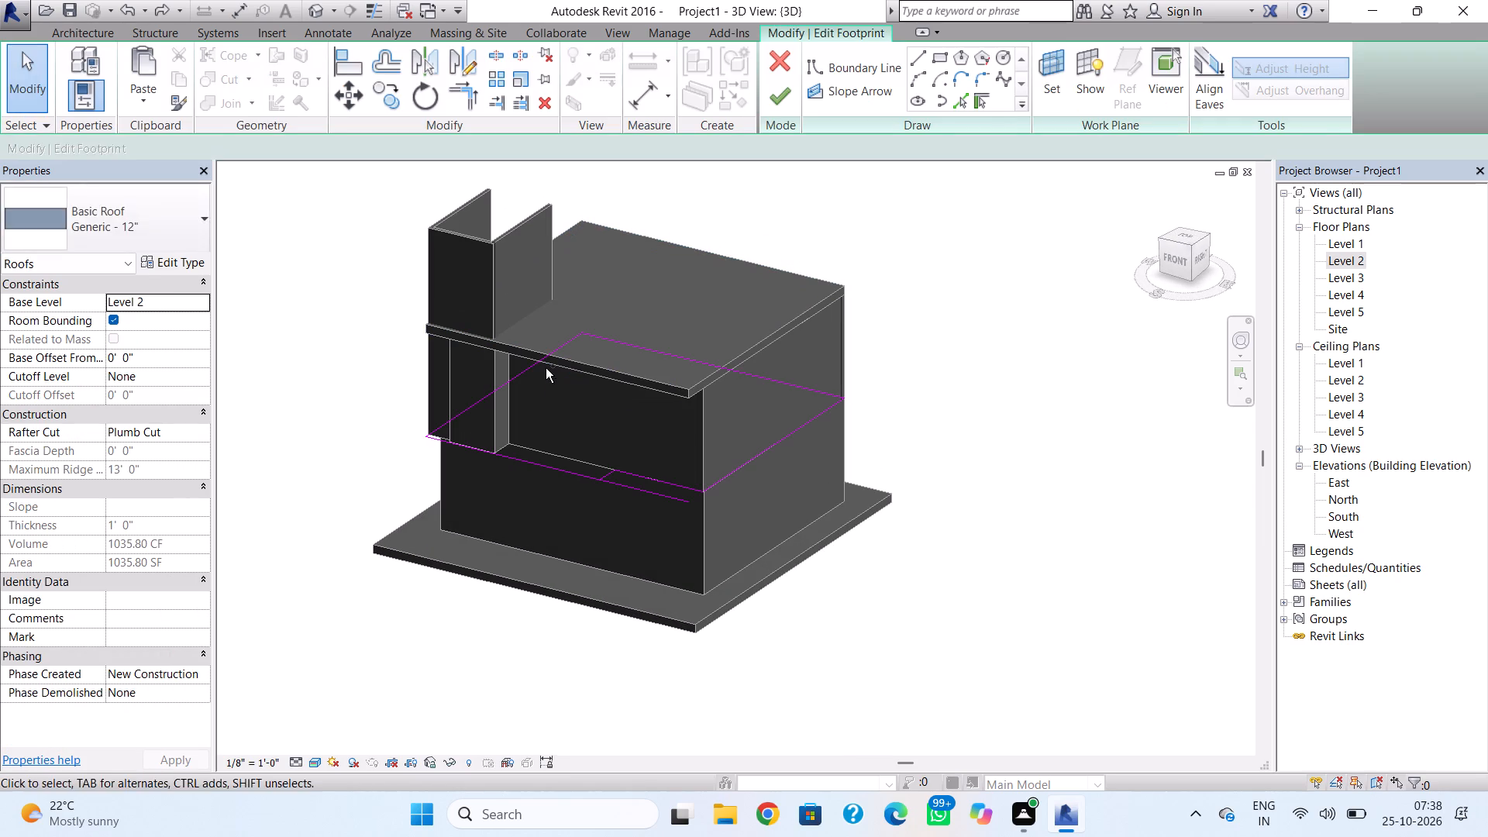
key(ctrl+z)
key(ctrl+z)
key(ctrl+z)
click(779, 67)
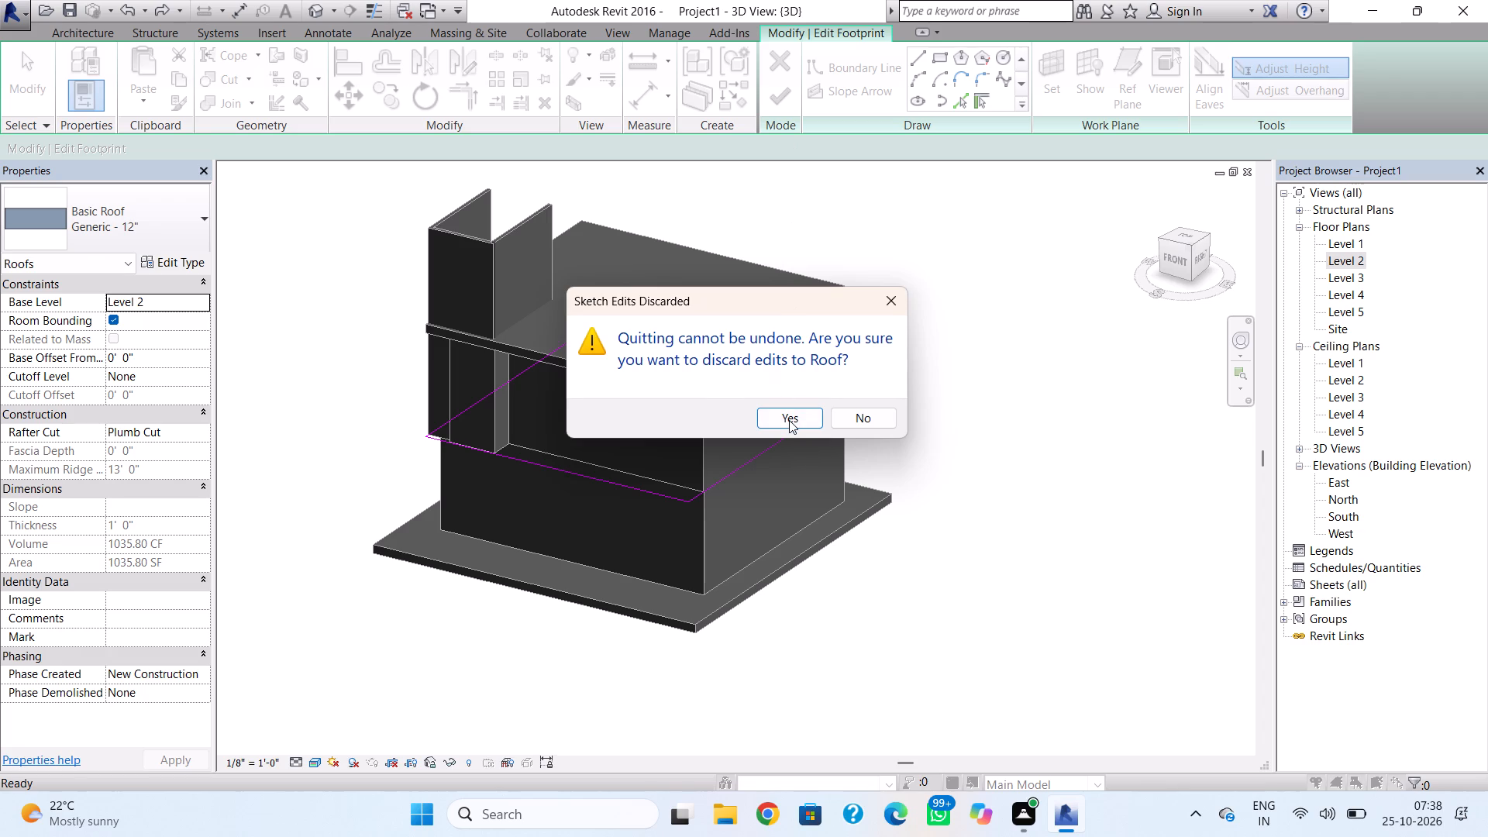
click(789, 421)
In the Level 3 plan, edit the Level 3 roof's footprint, drawing lower-right corner notch lines 11' wide and about 2'-11 1/2" deep.
click(736, 369)
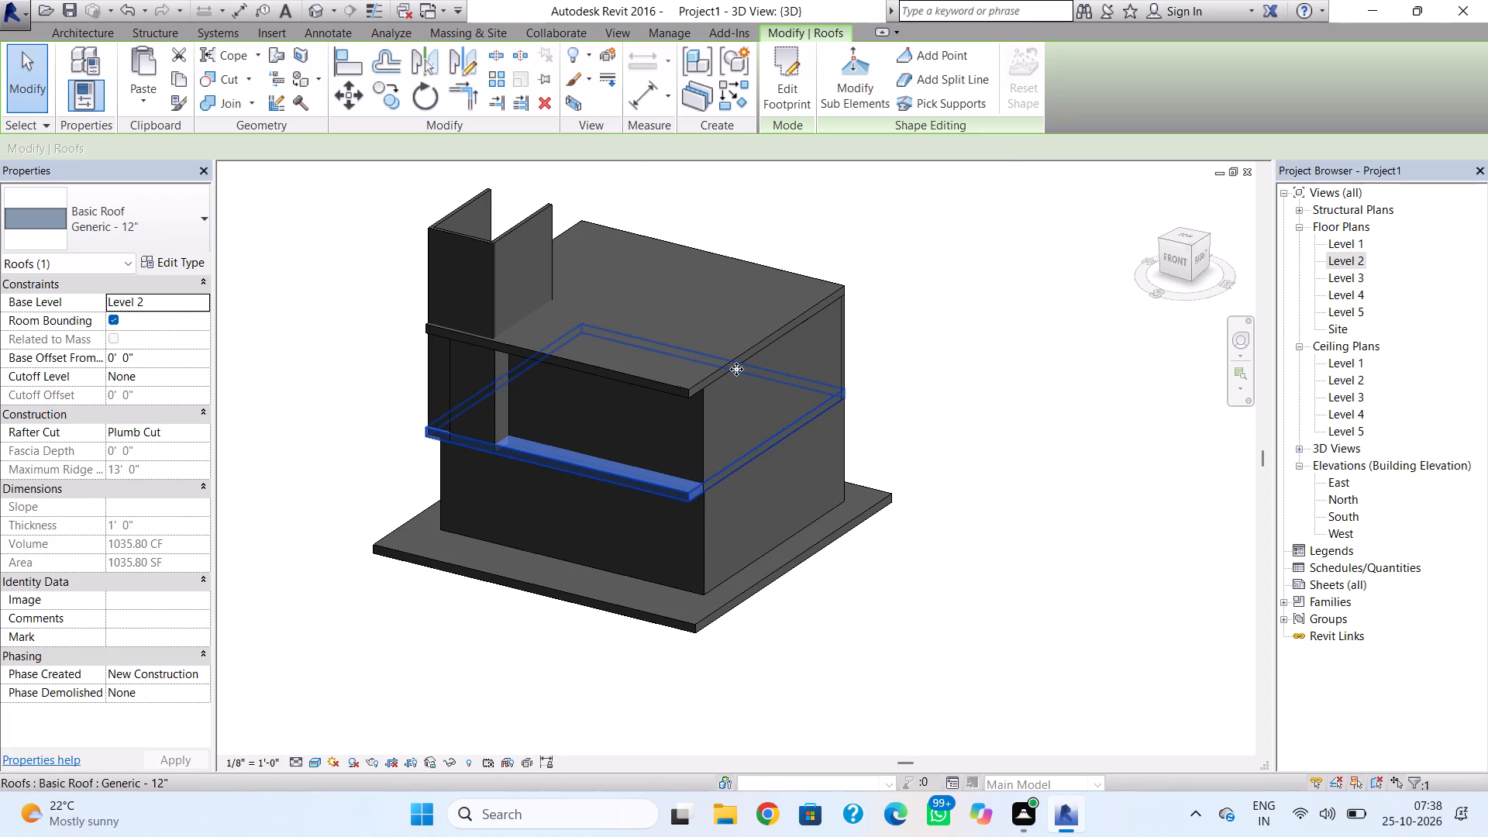
double_click(691, 391)
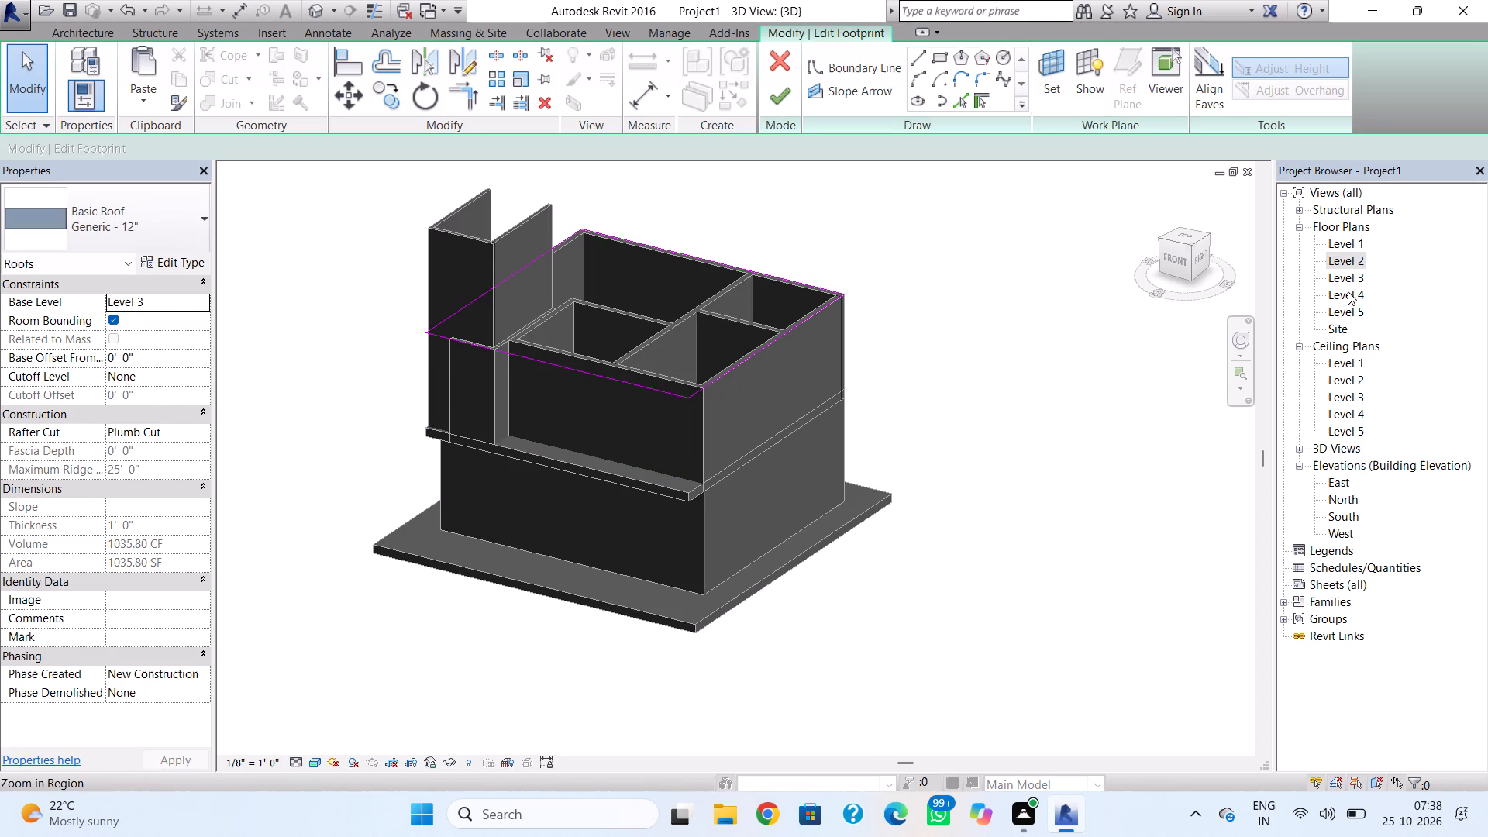
double_click(1348, 272)
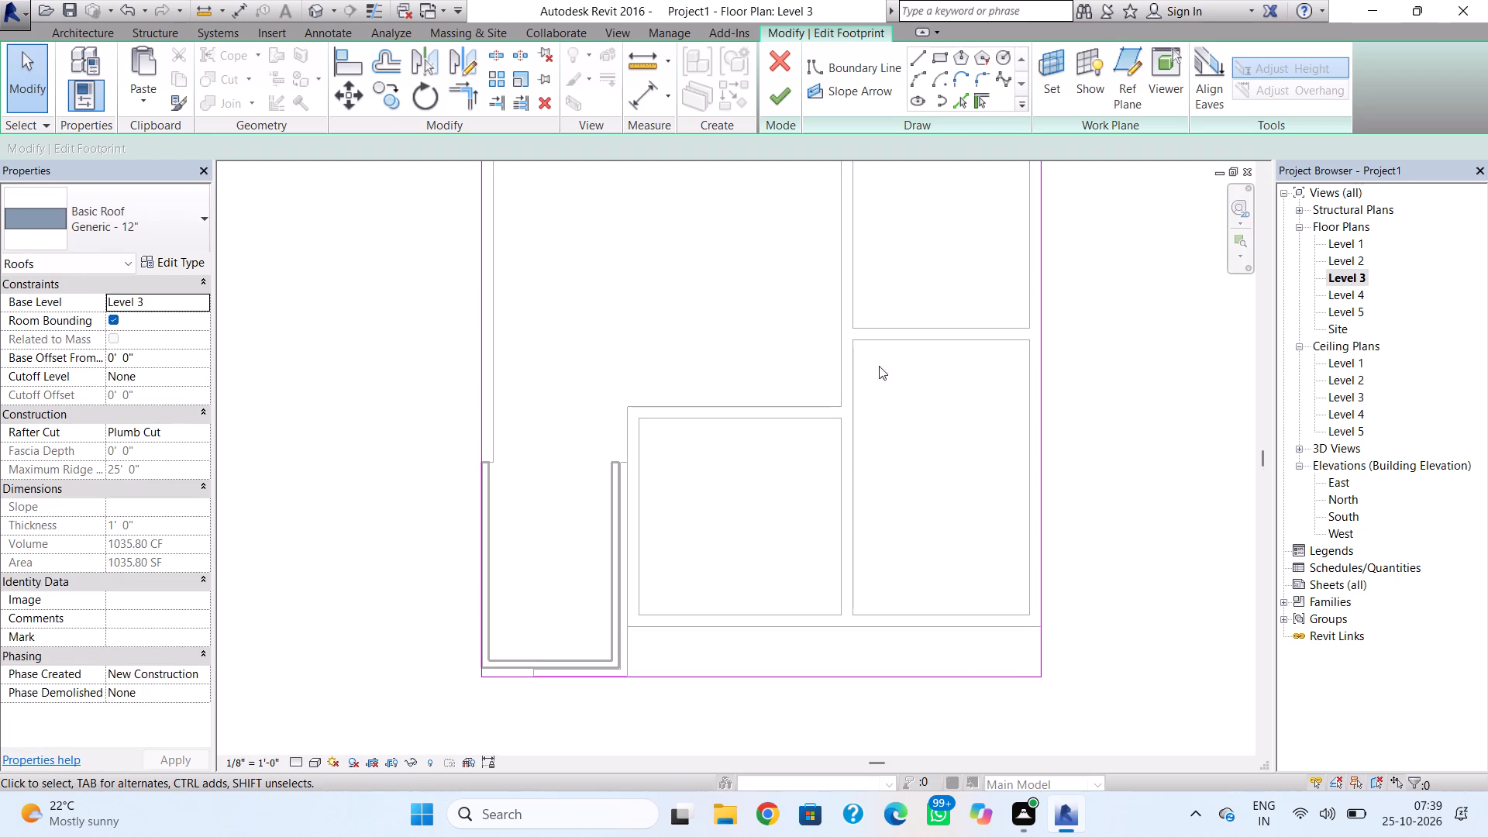
click(918, 62)
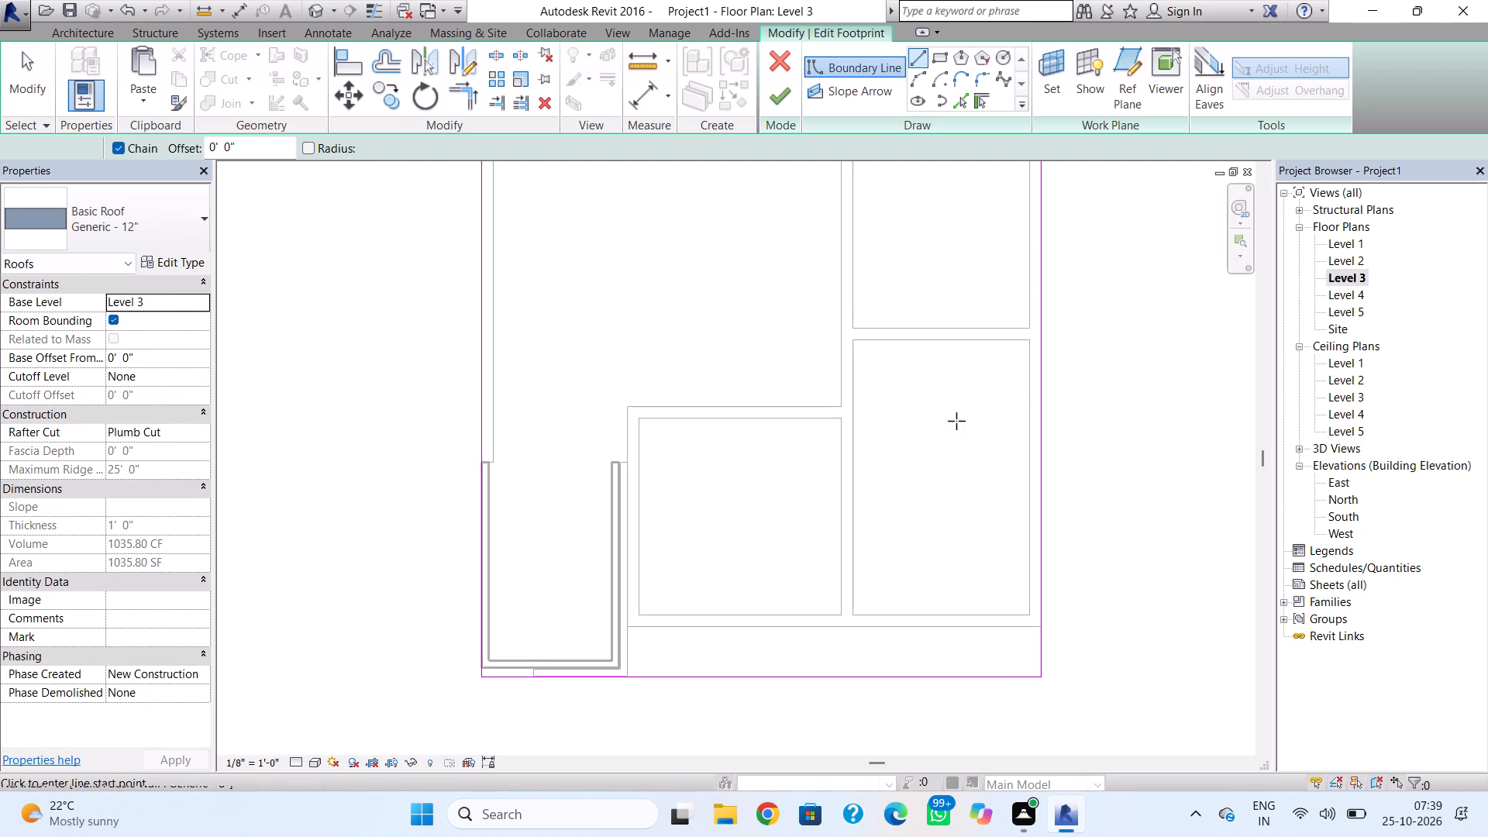
click(856, 683)
click(850, 625)
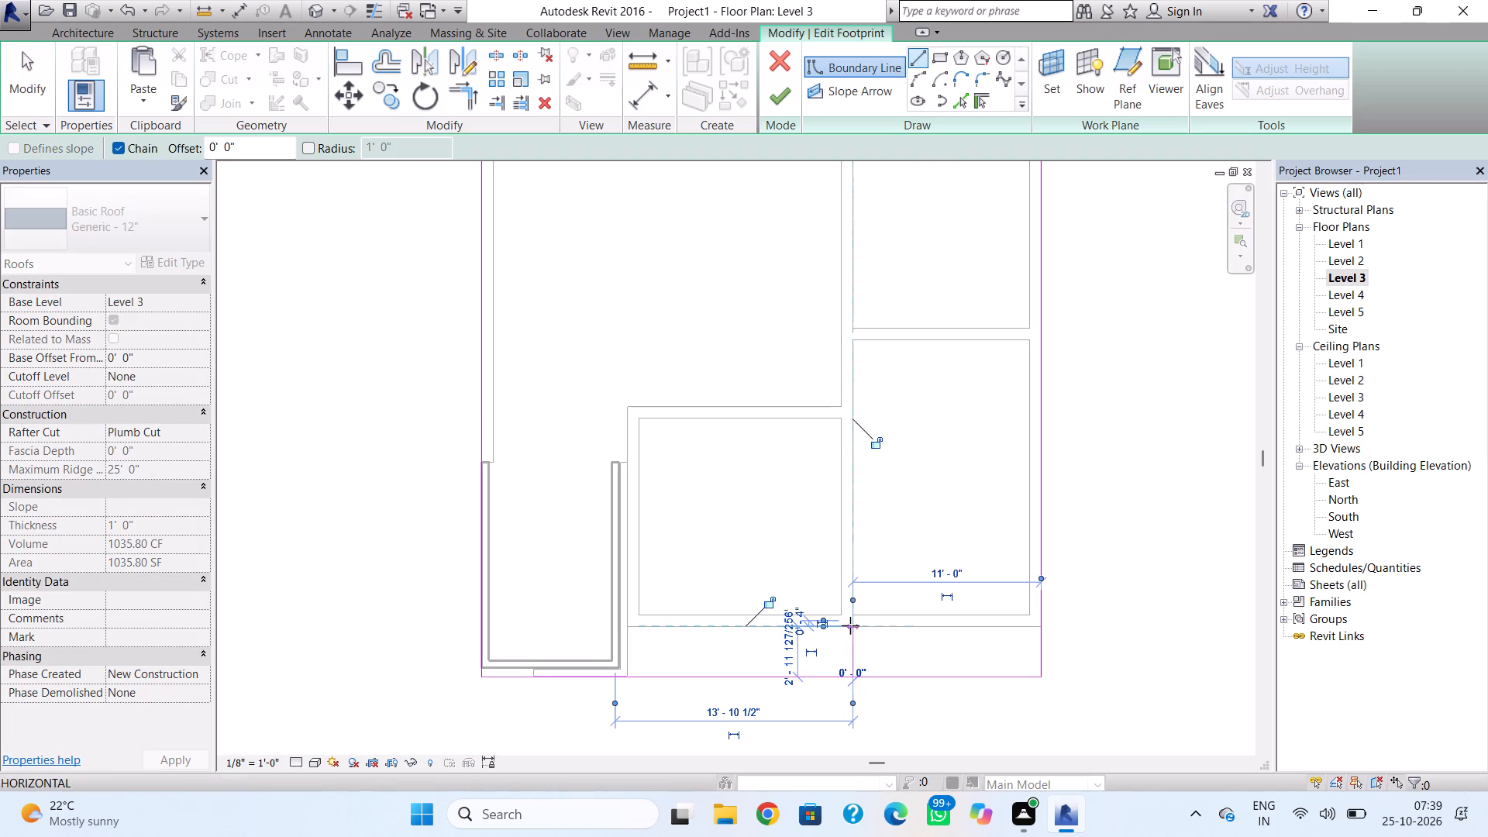
click(1042, 625)
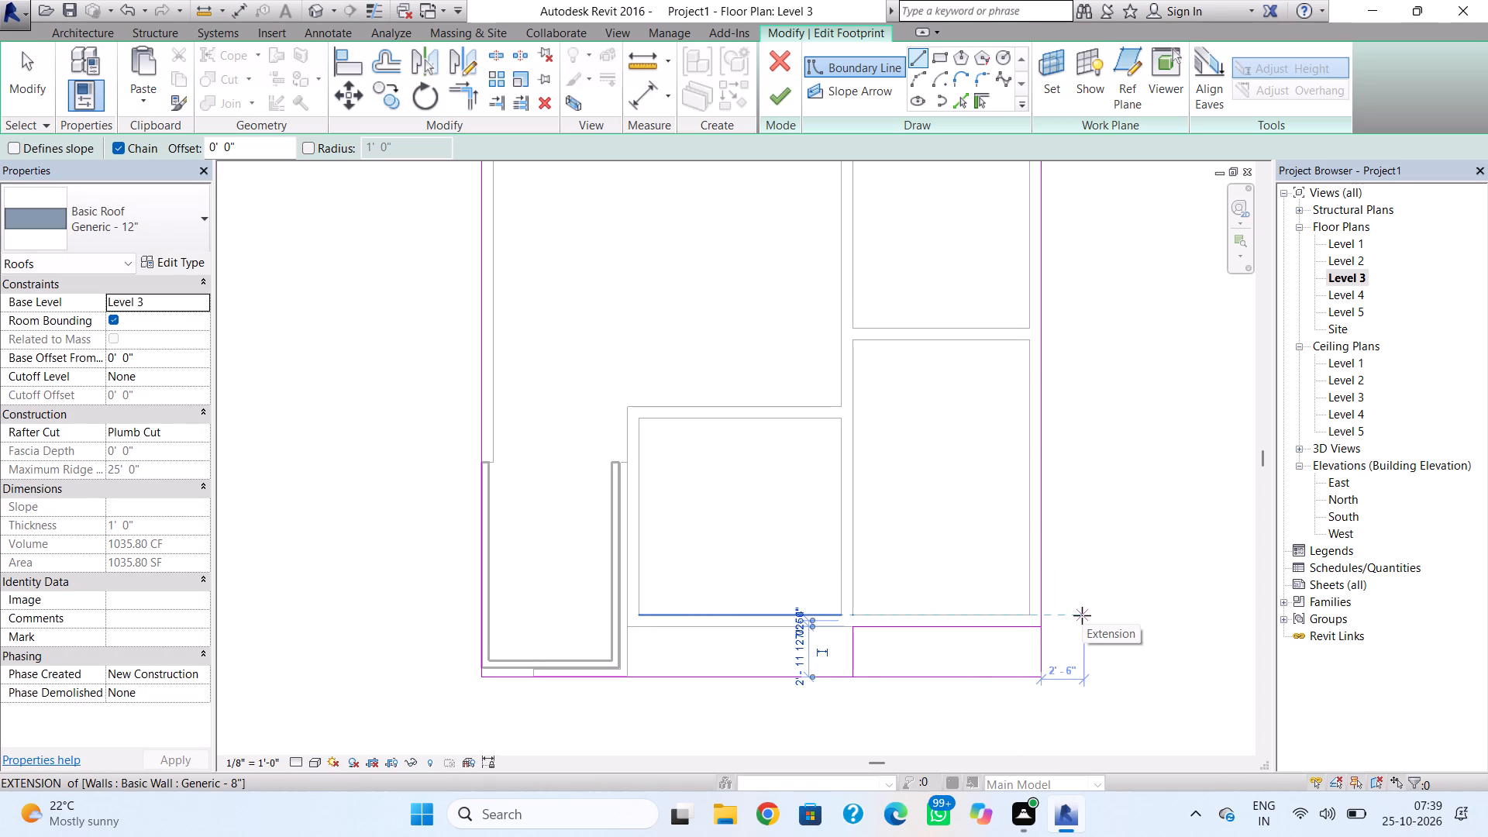
key(Escape)
key(Escape)
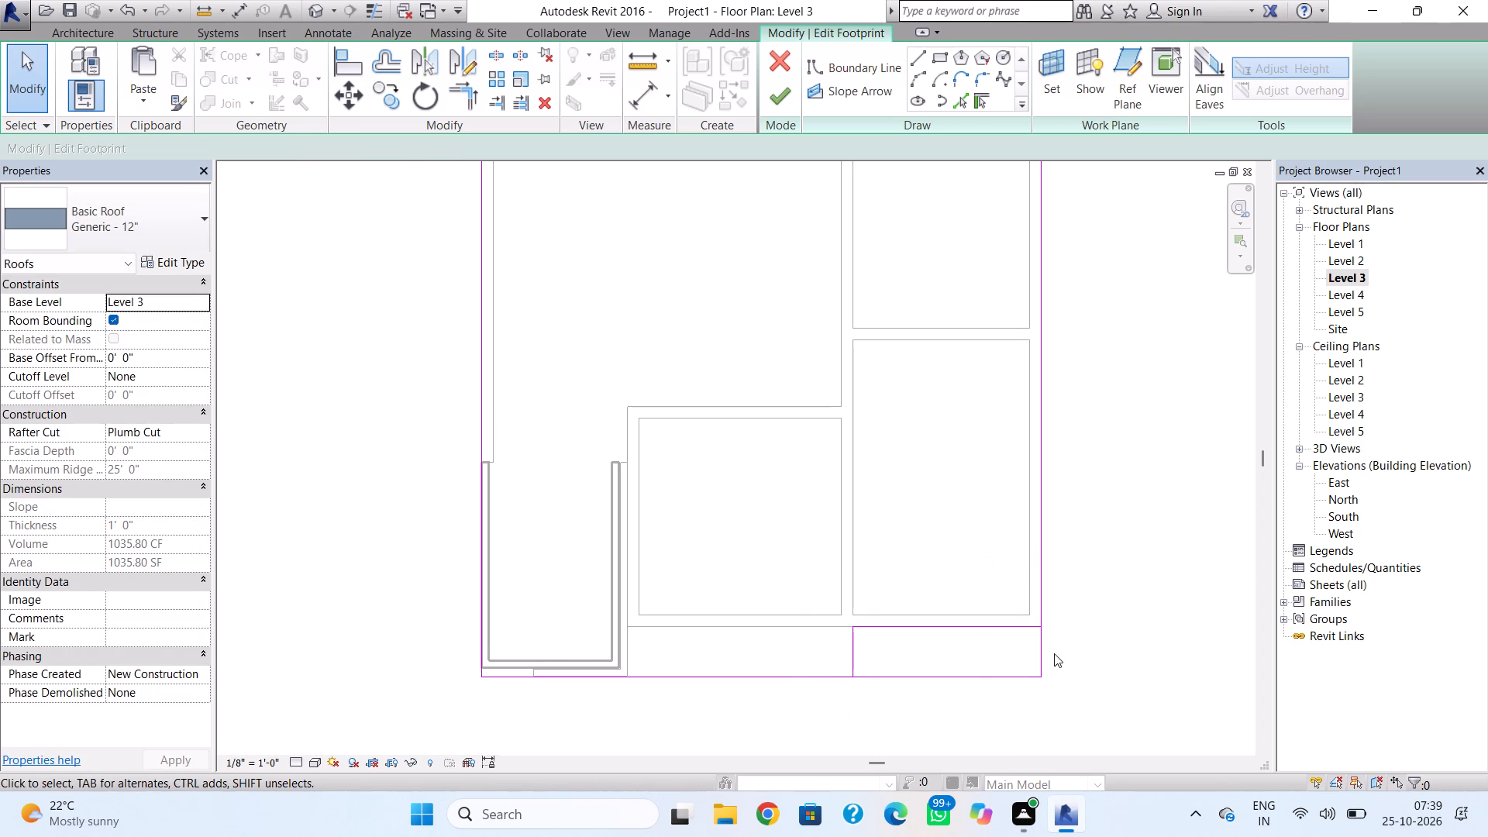
Shorten the Level 3 roof's right and bottom boundary lines to meet the corner notch, and finish the footprint.
click(1046, 665)
drag(1043, 678, 1038, 639)
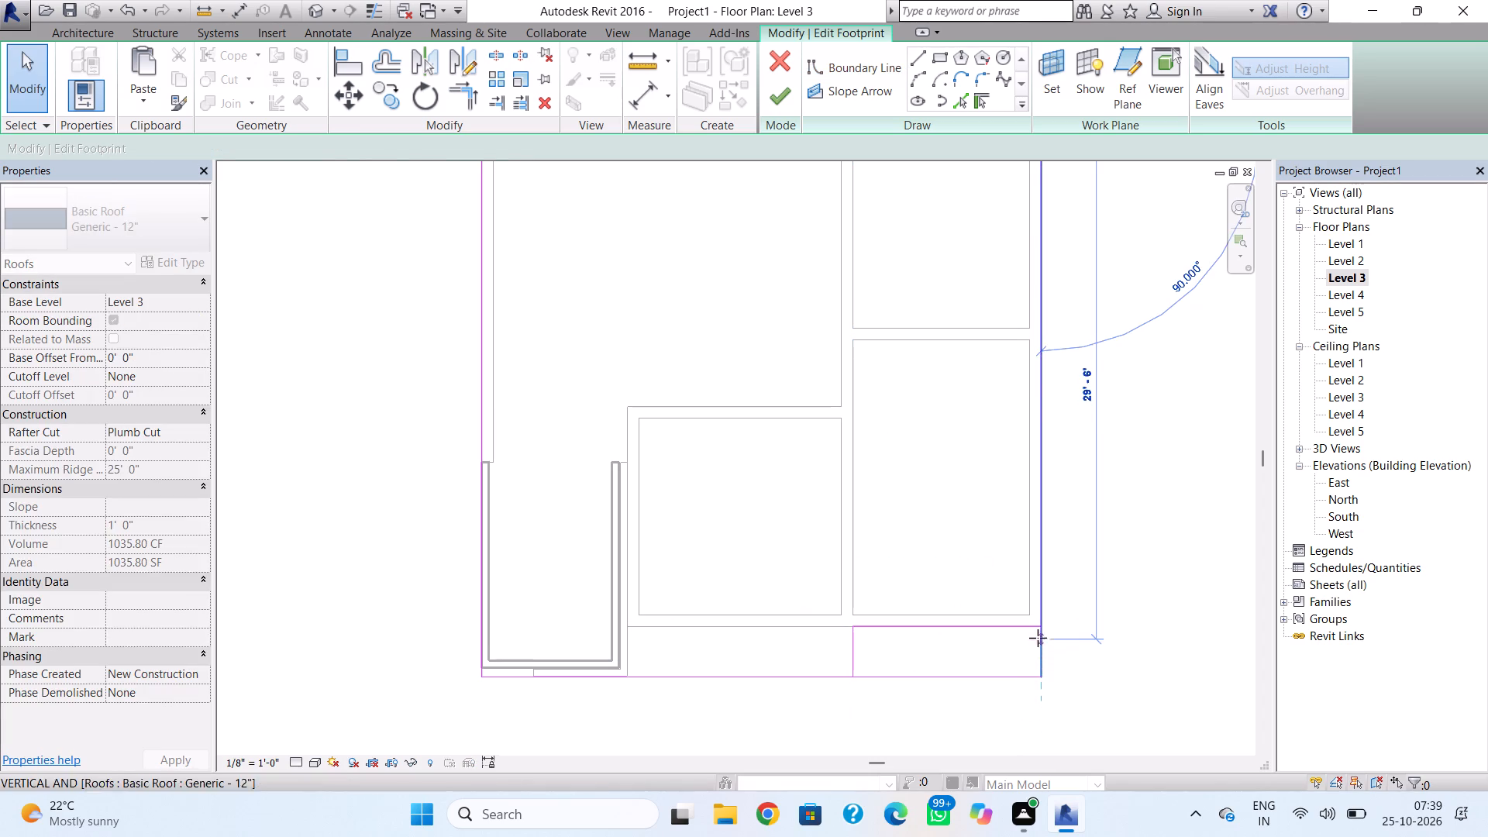
drag(1041, 639, 1038, 628)
click(1025, 677)
drag(1037, 676, 850, 676)
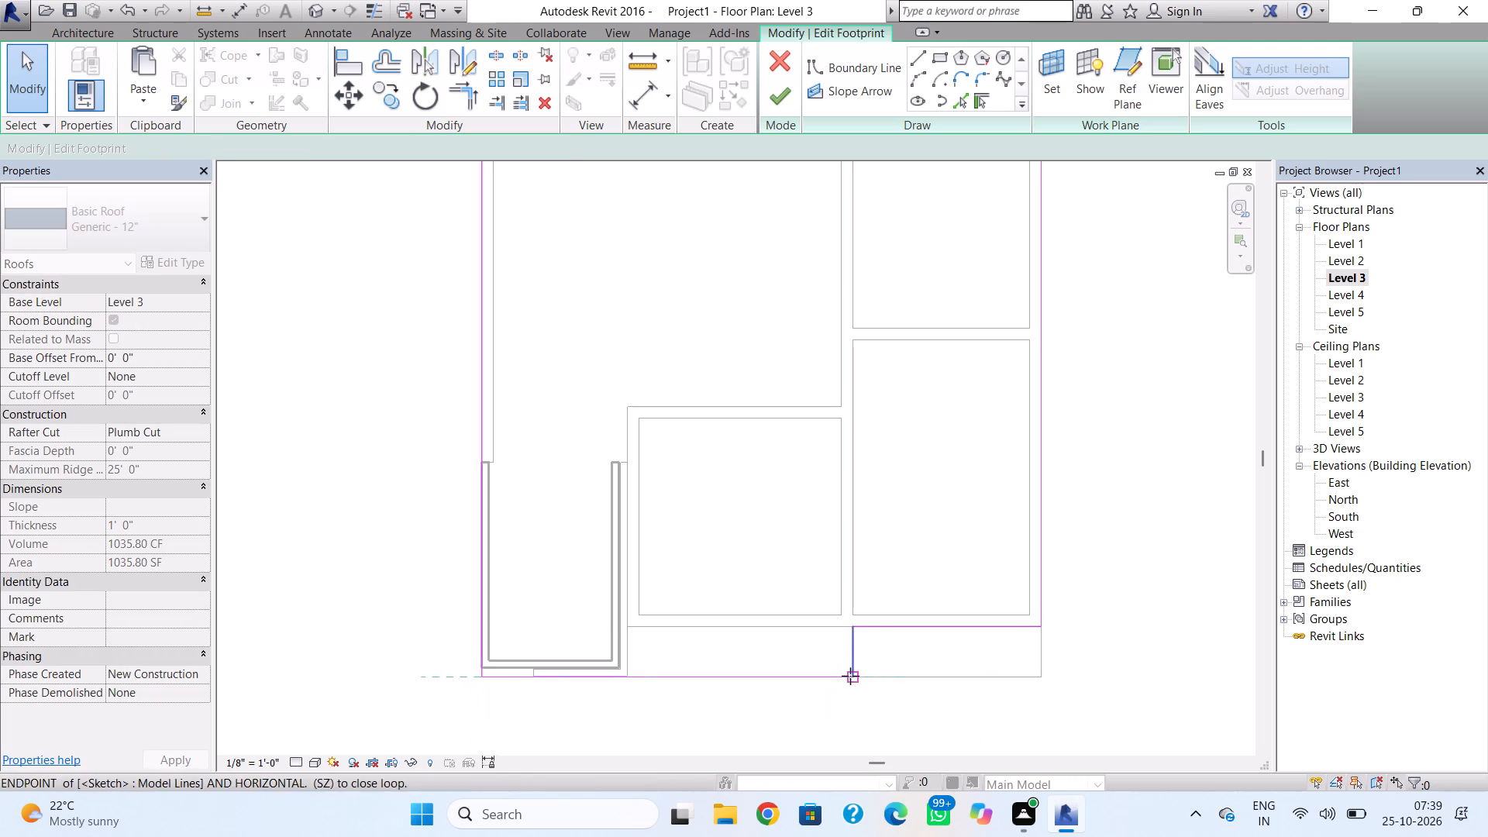
drag(850, 676, 852, 676)
key(Escape)
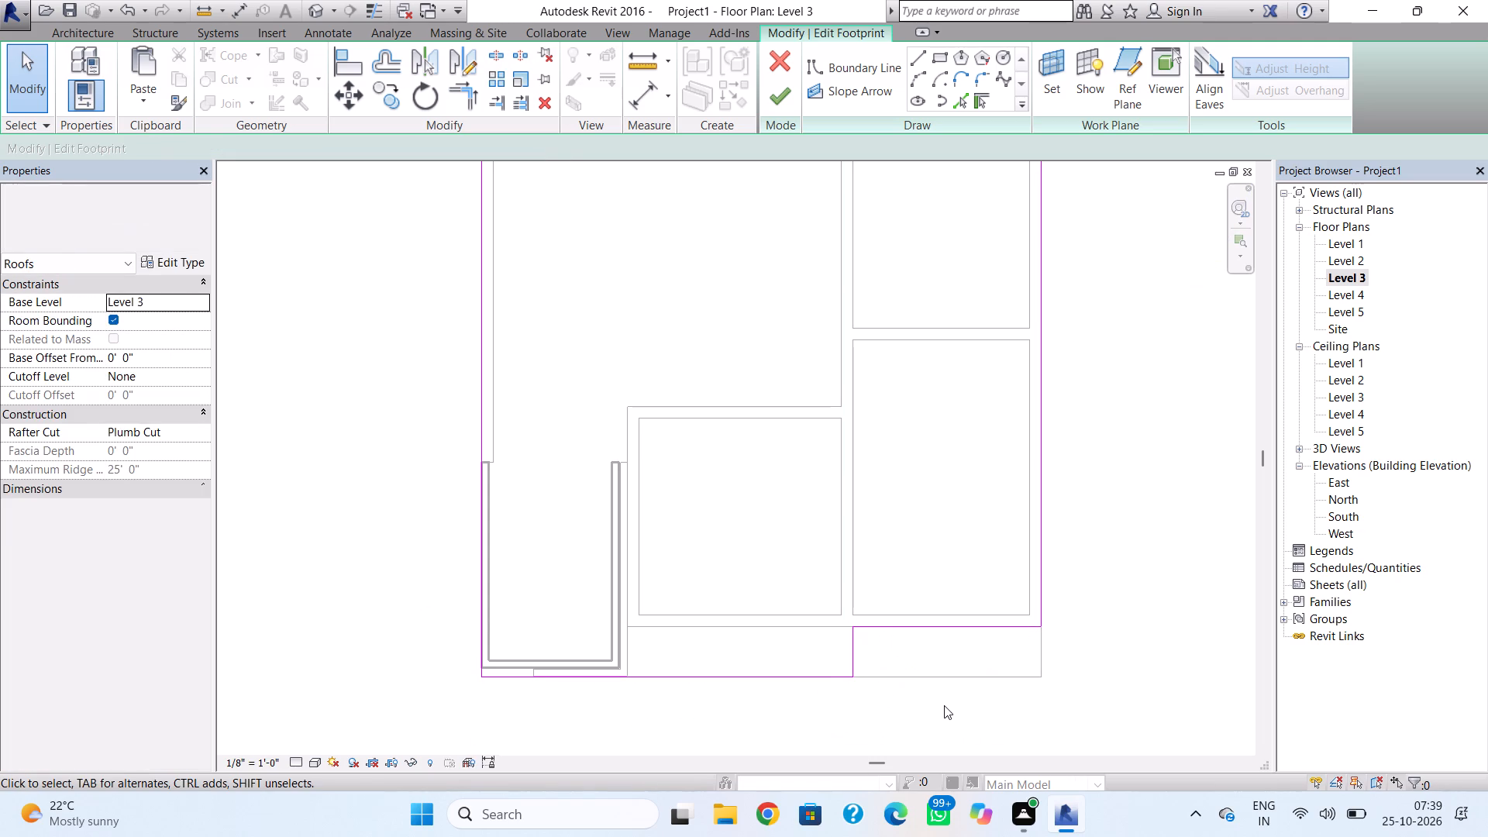
click(770, 96)
click(790, 412)
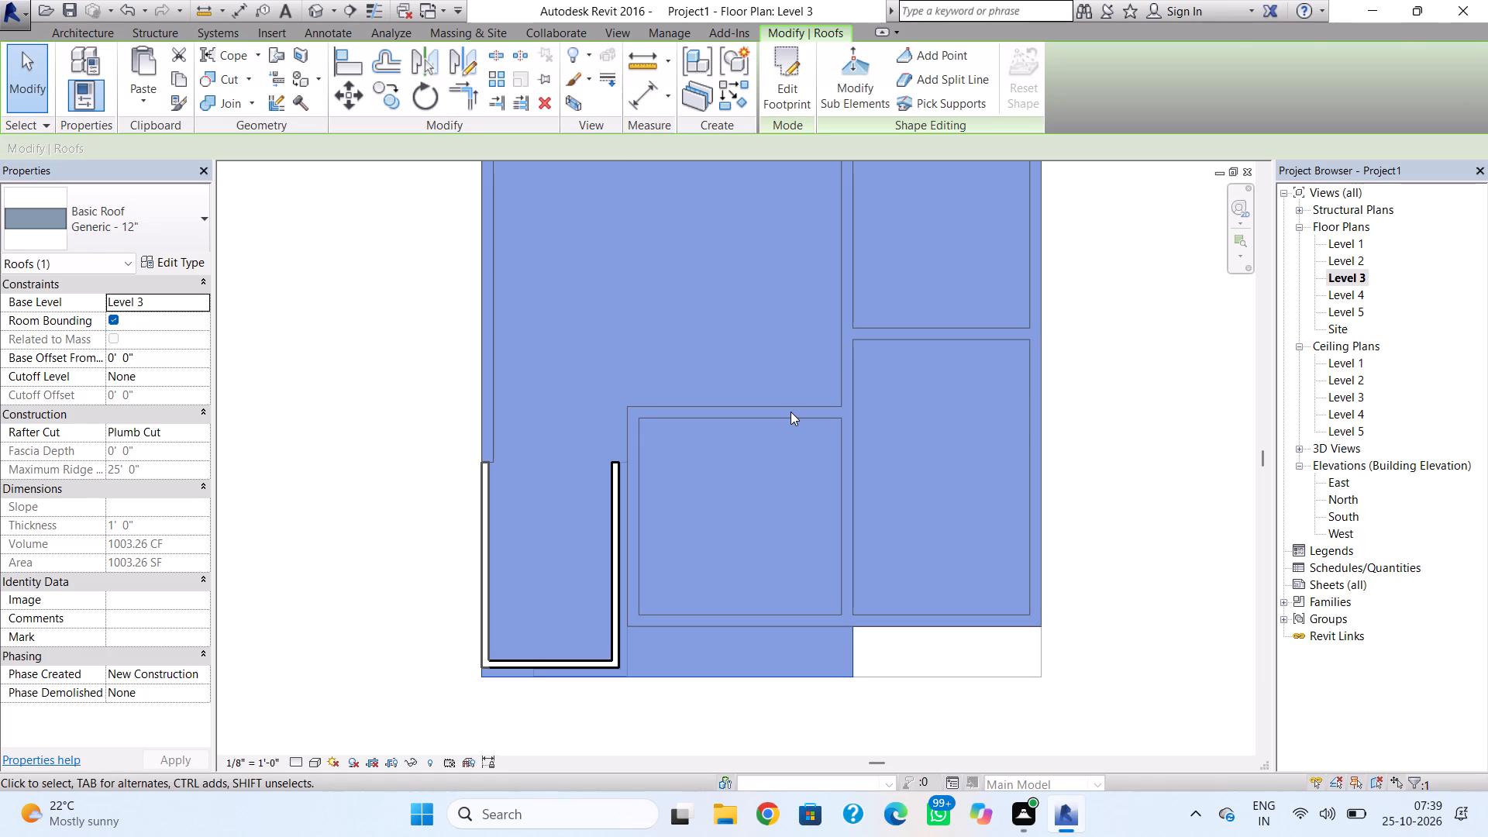
key(Escape)
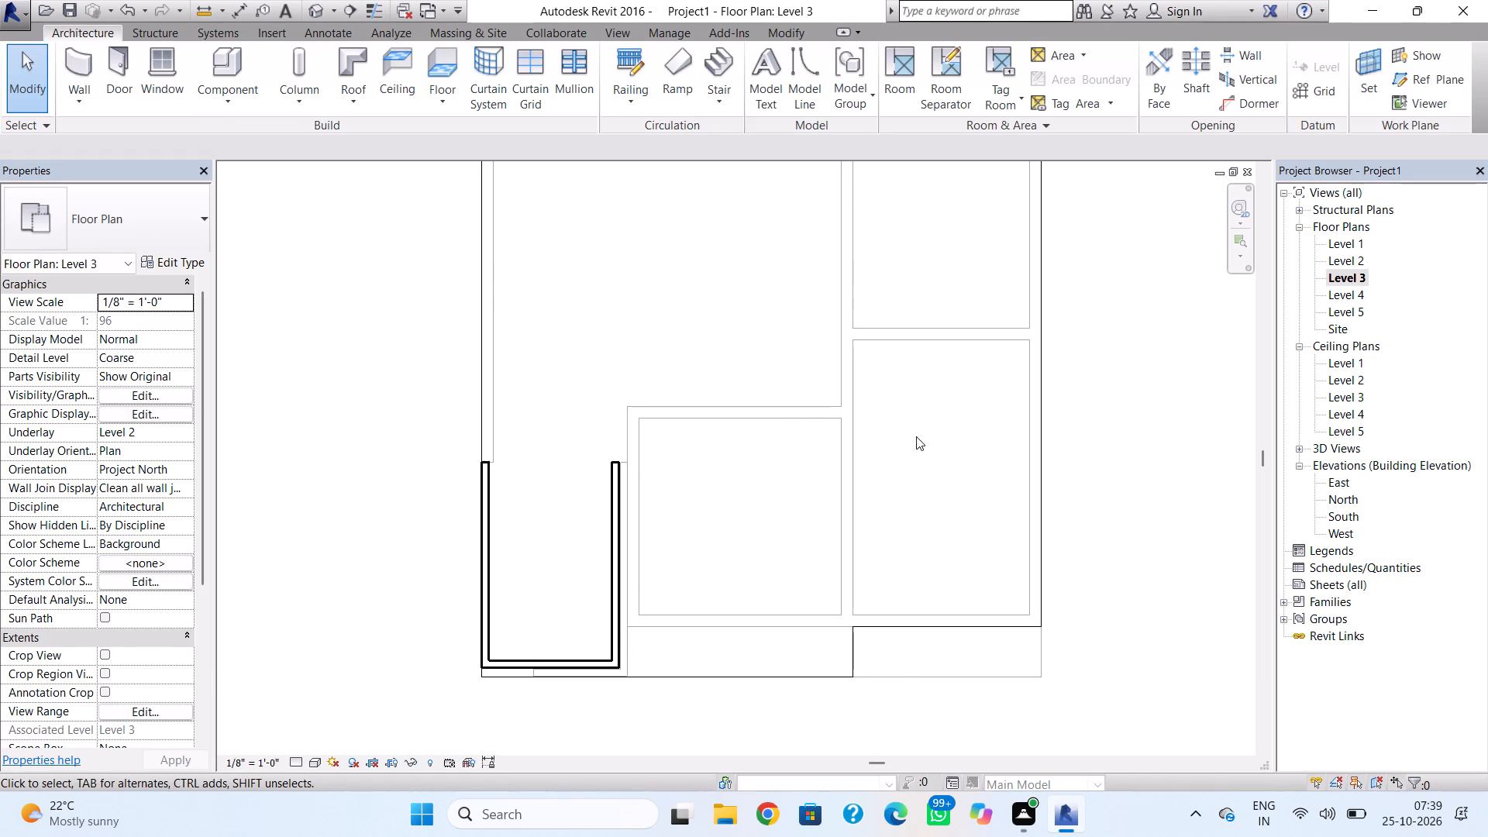
Edit the Level 3 roof footprint again, narrowing the corner notch by moving its short side line to about 7' from the right wall.
click(312, 0)
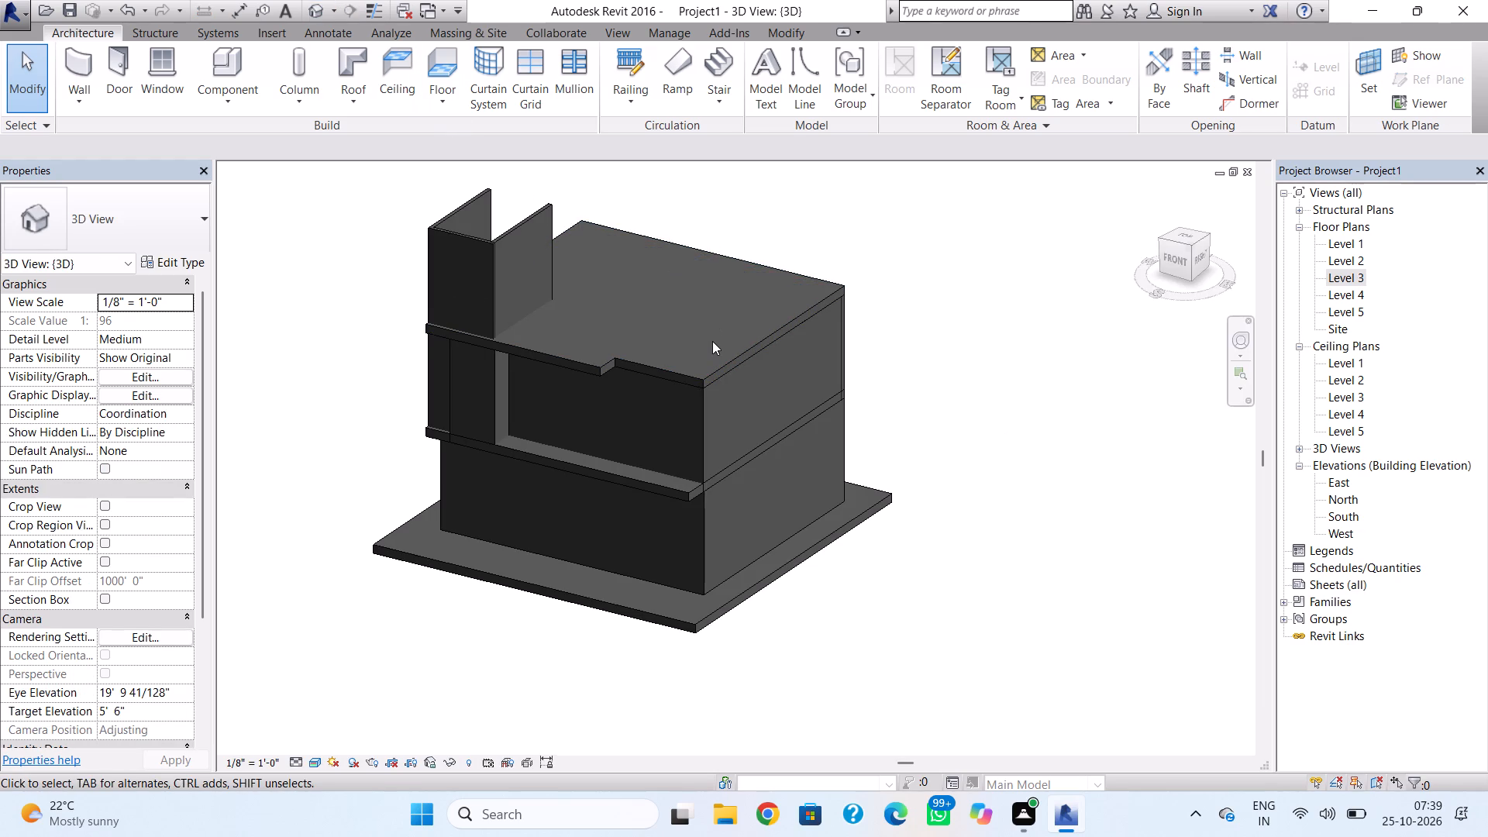
shift+right_drag(695, 358, 740, 284)
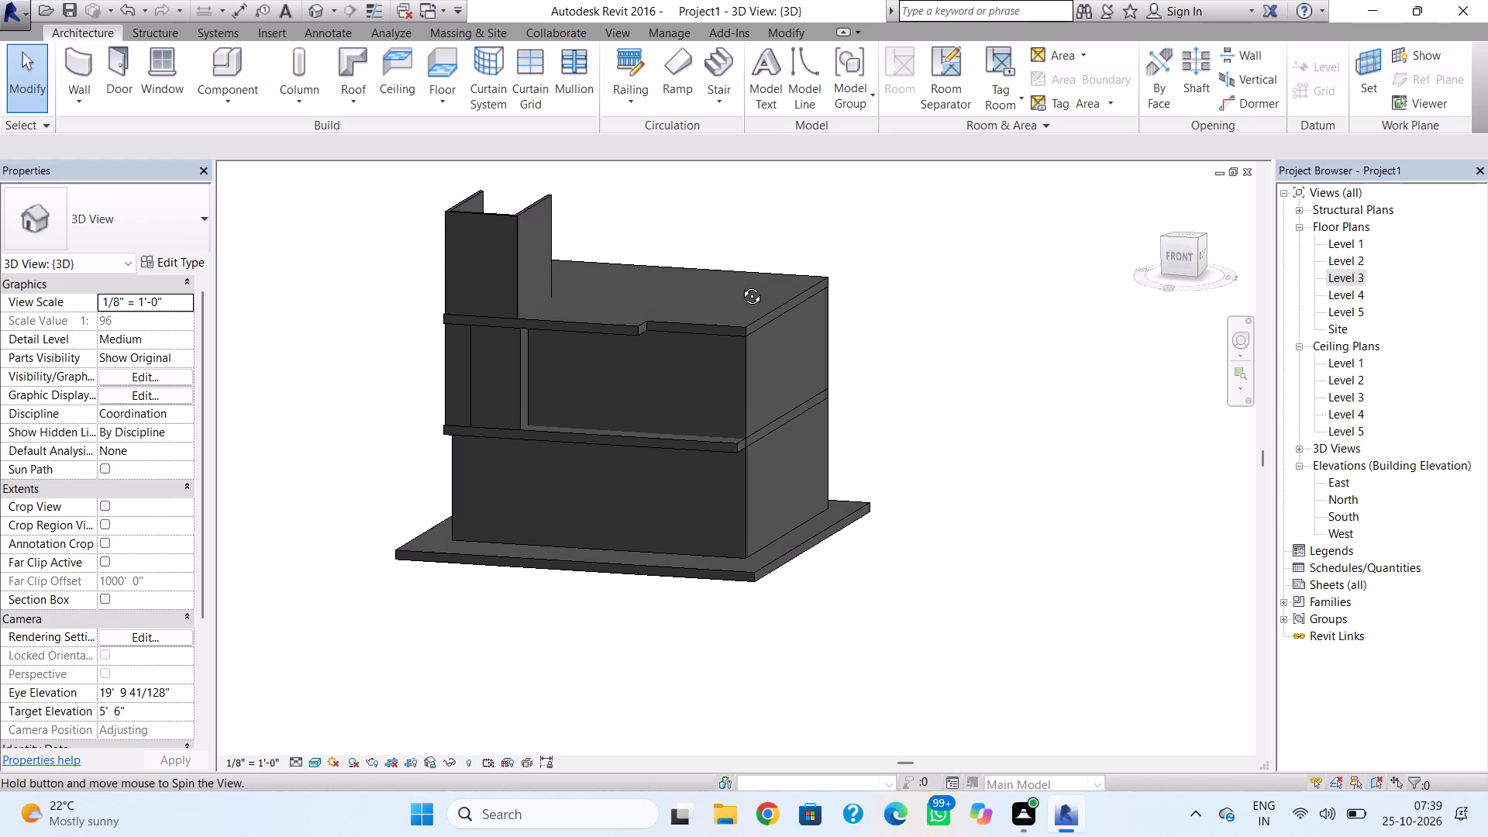
shift+right_drag(740, 284, 736, 309)
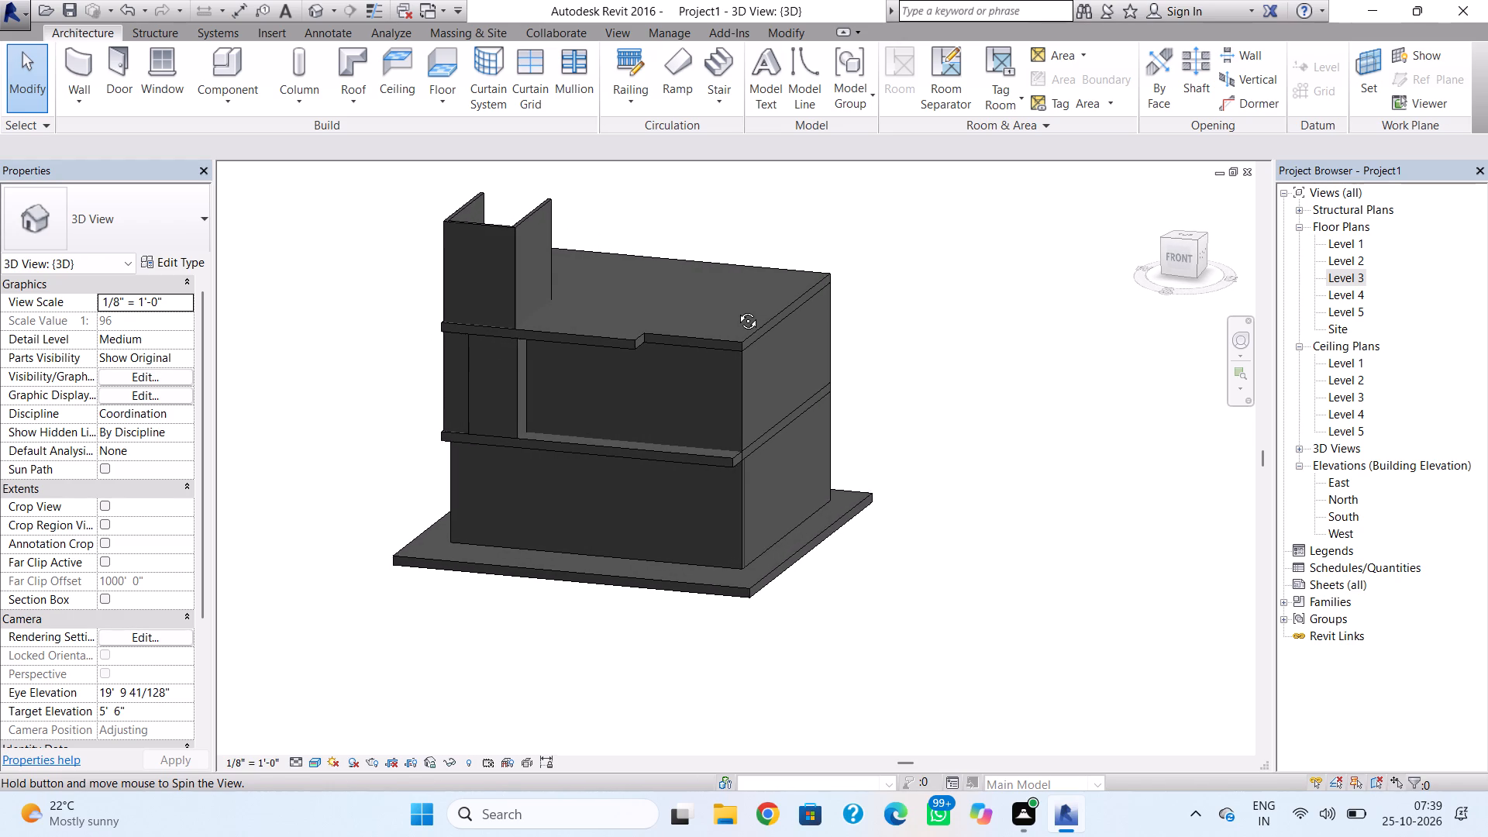
shift+right_drag(736, 309, 736, 310)
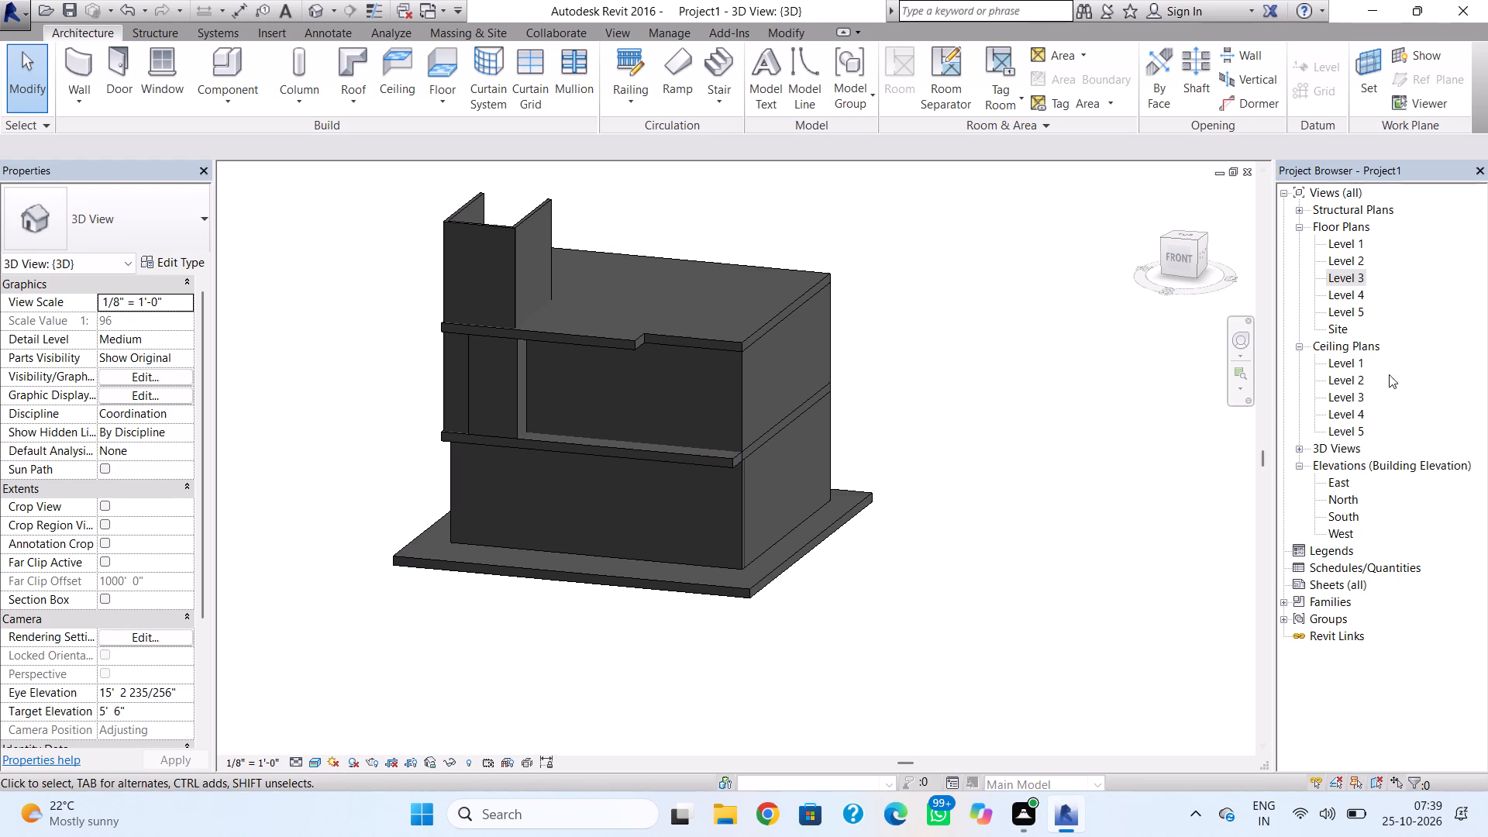
double_click(1342, 275)
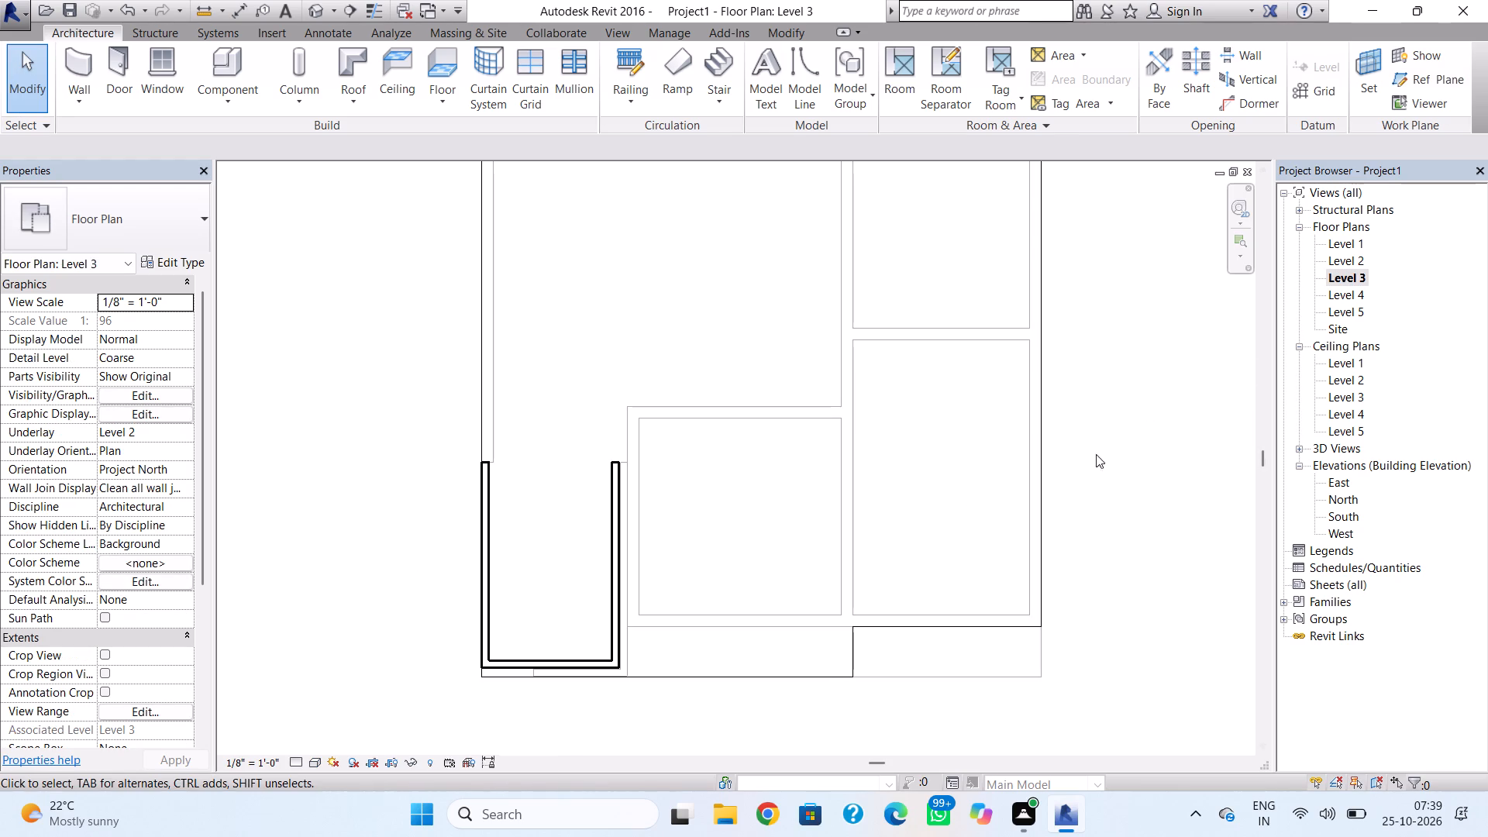
double_click(1043, 534)
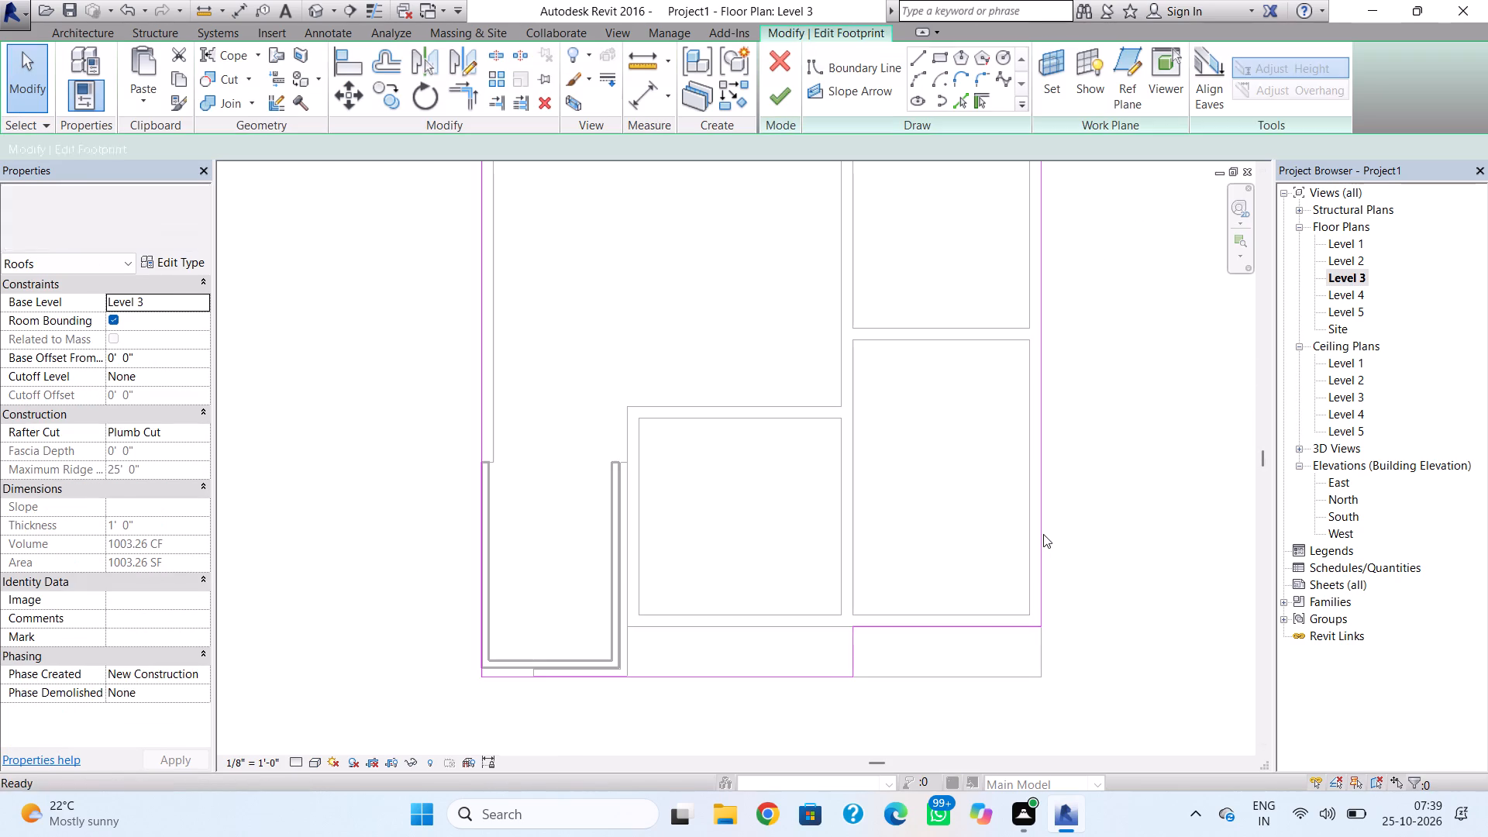
click(856, 643)
key(Right)
key(Right)
key(Right)
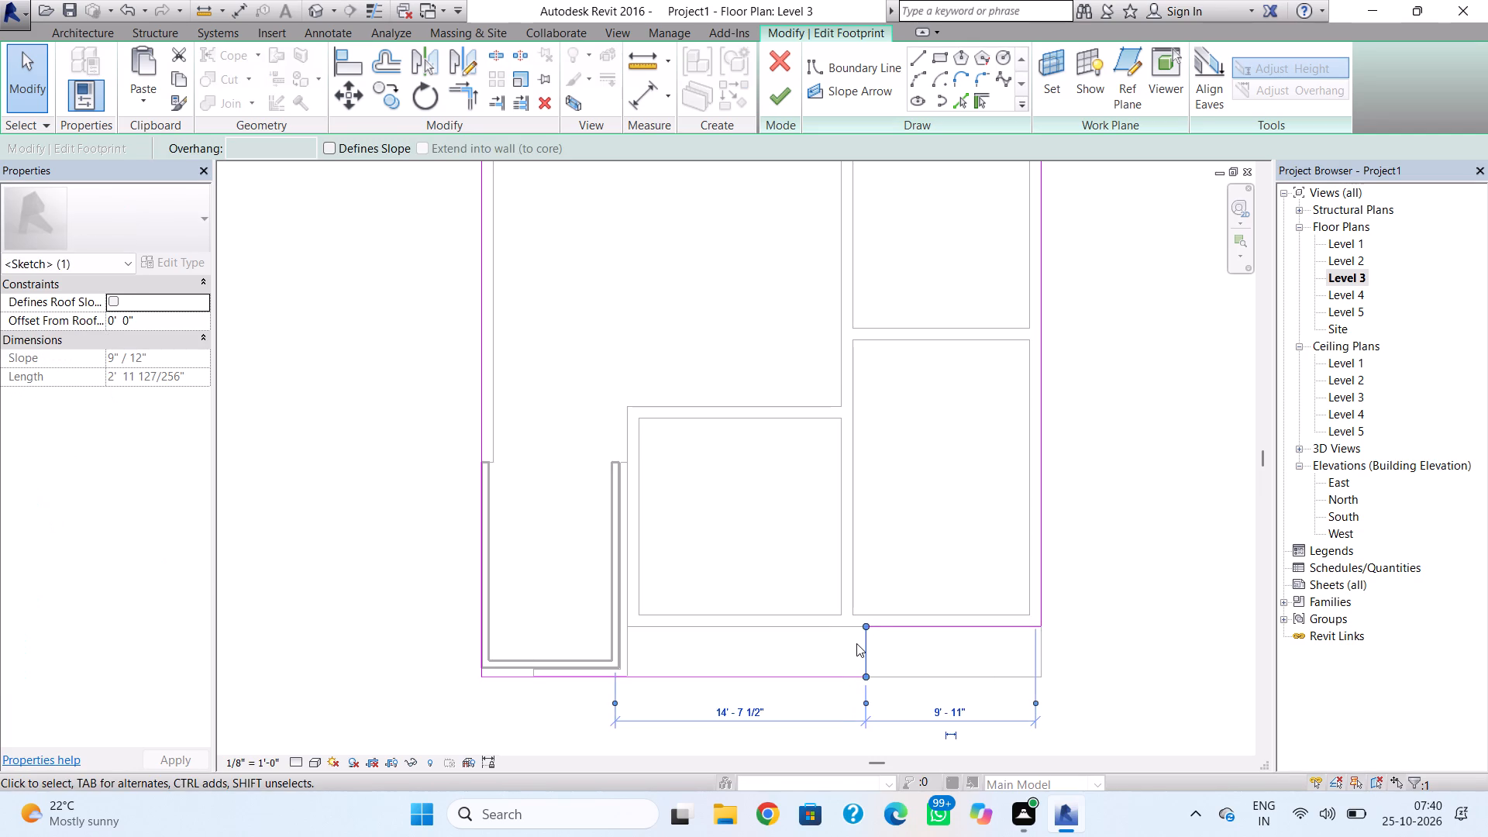
key(Right)
key(Right)
key(Right)
key(Right)
key(Right)
key(Right)
key(Right)
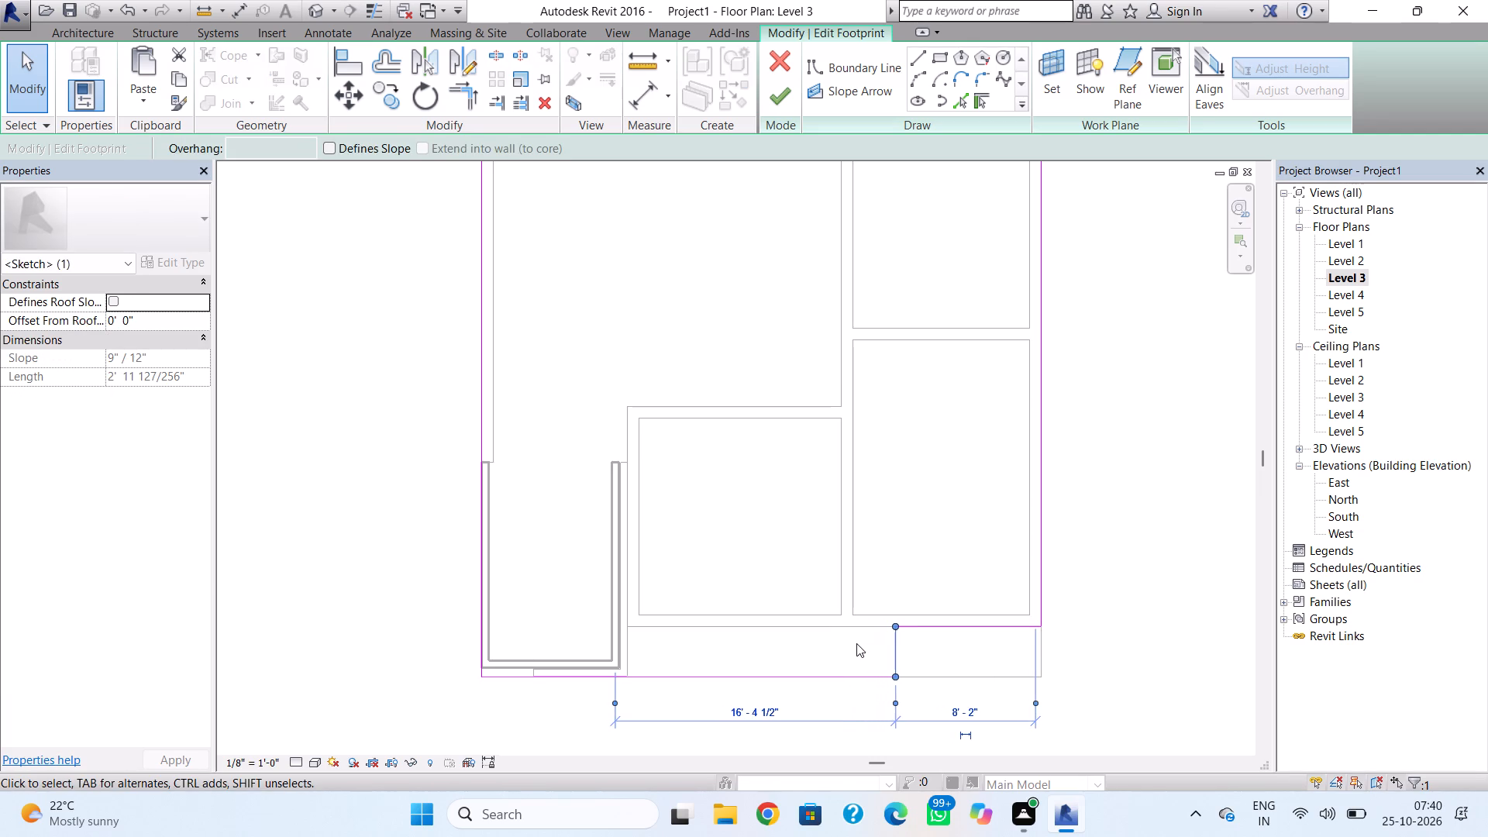
key(Right)
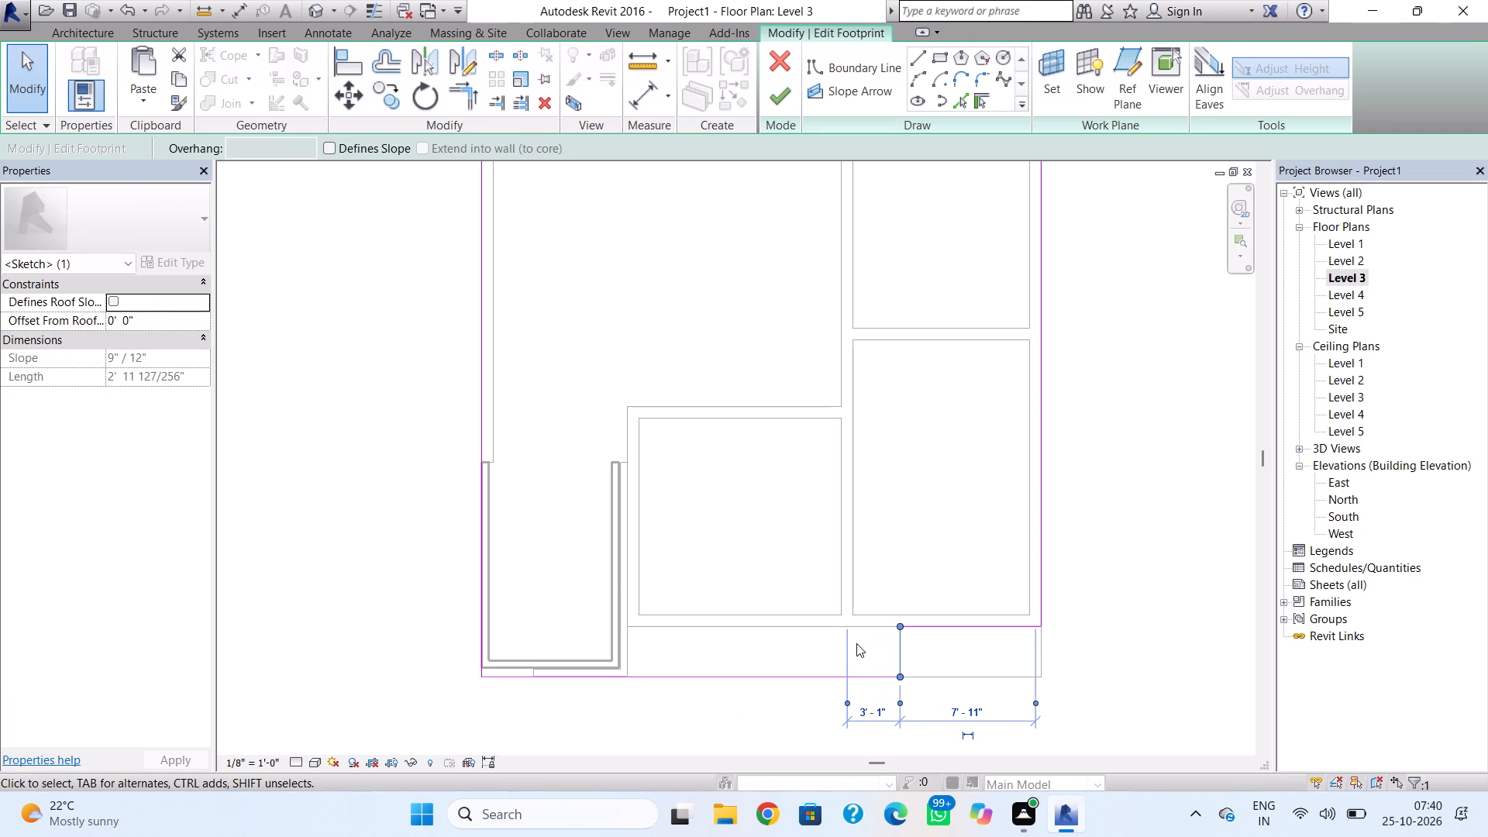
key(Right)
key(Right)
key(Right)
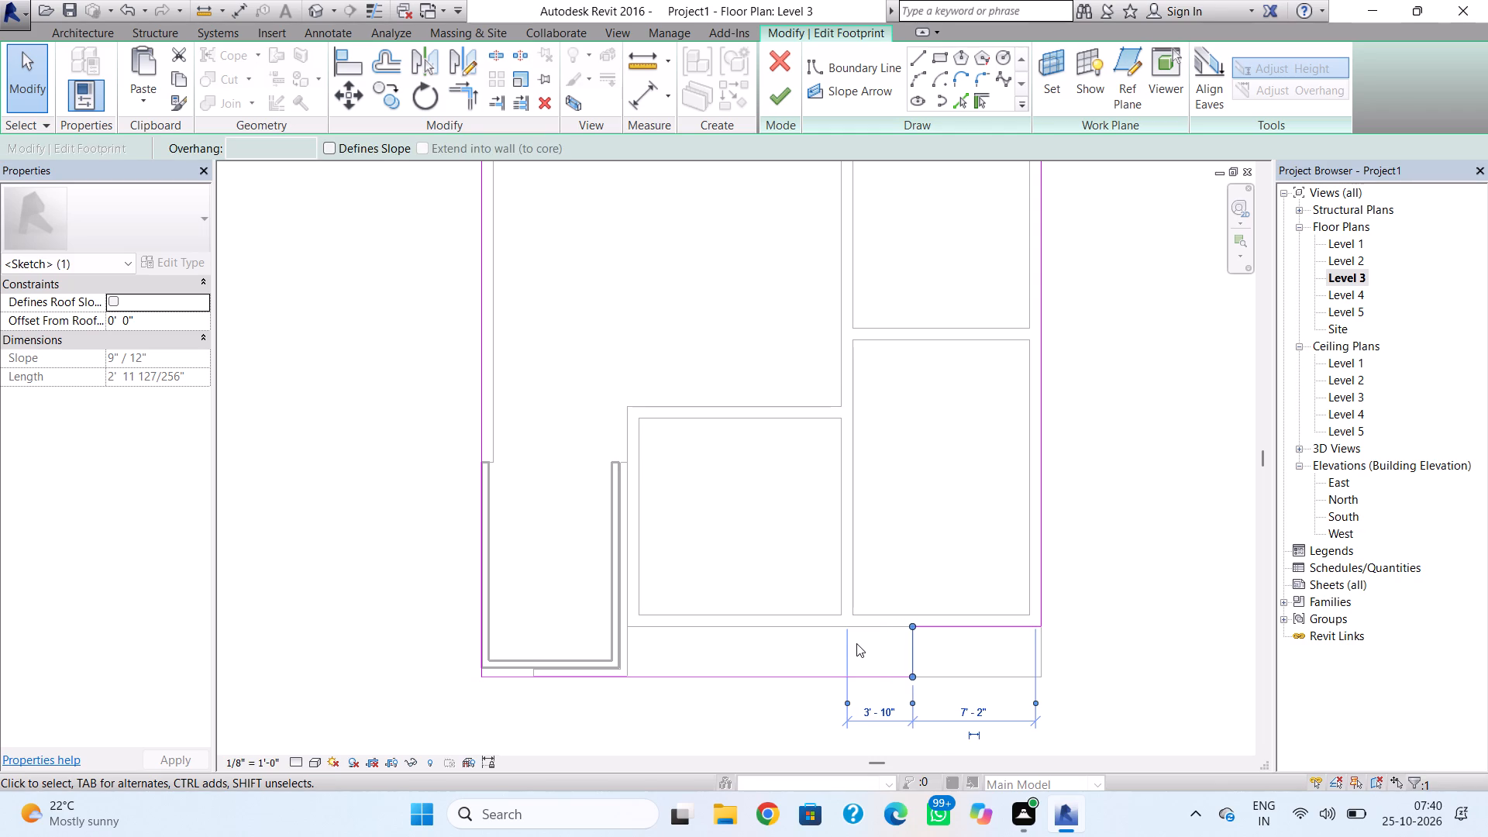
key(Right)
key(Escape)
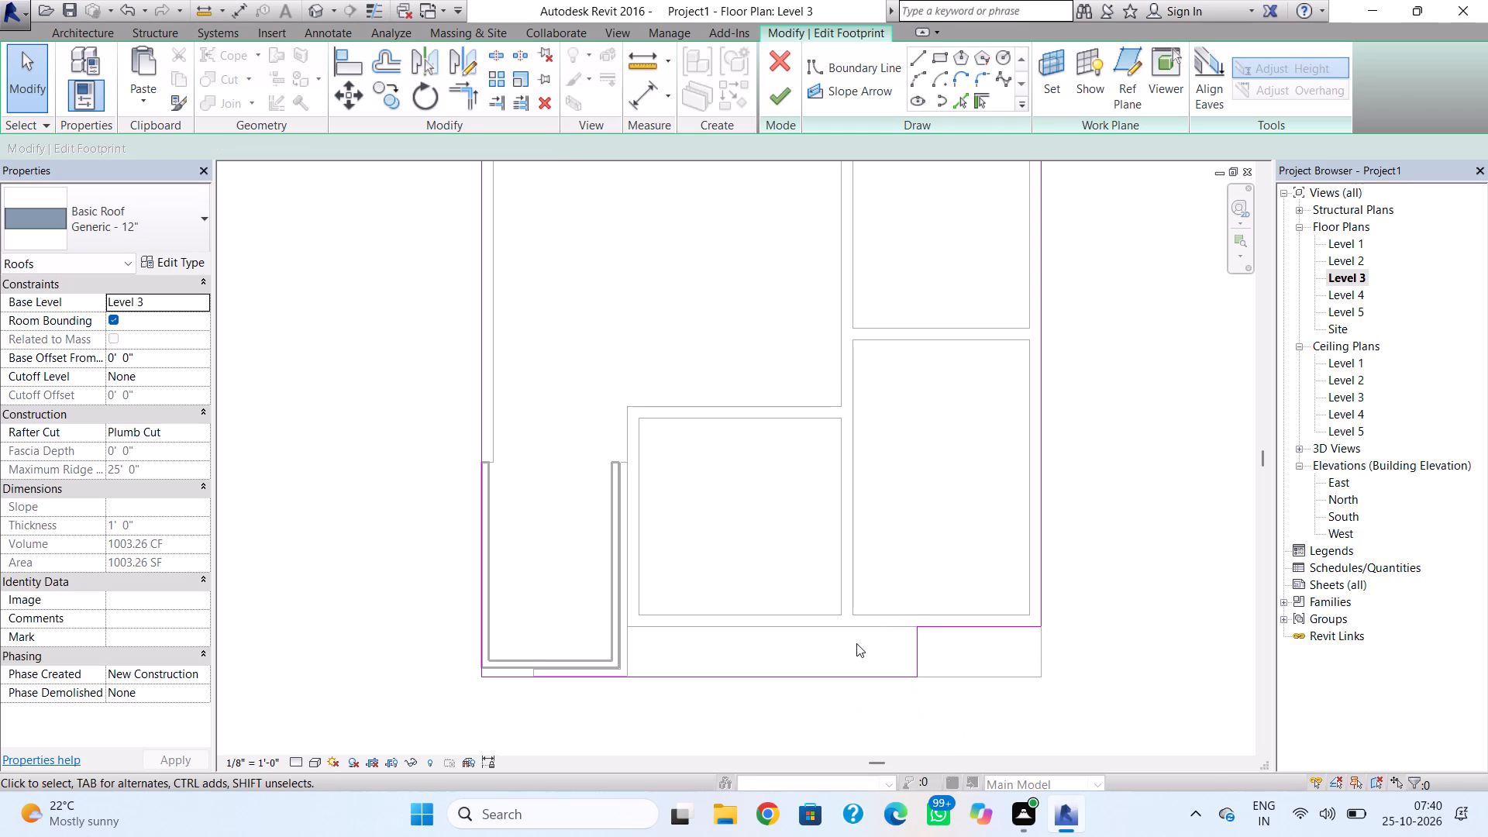
click(772, 107)
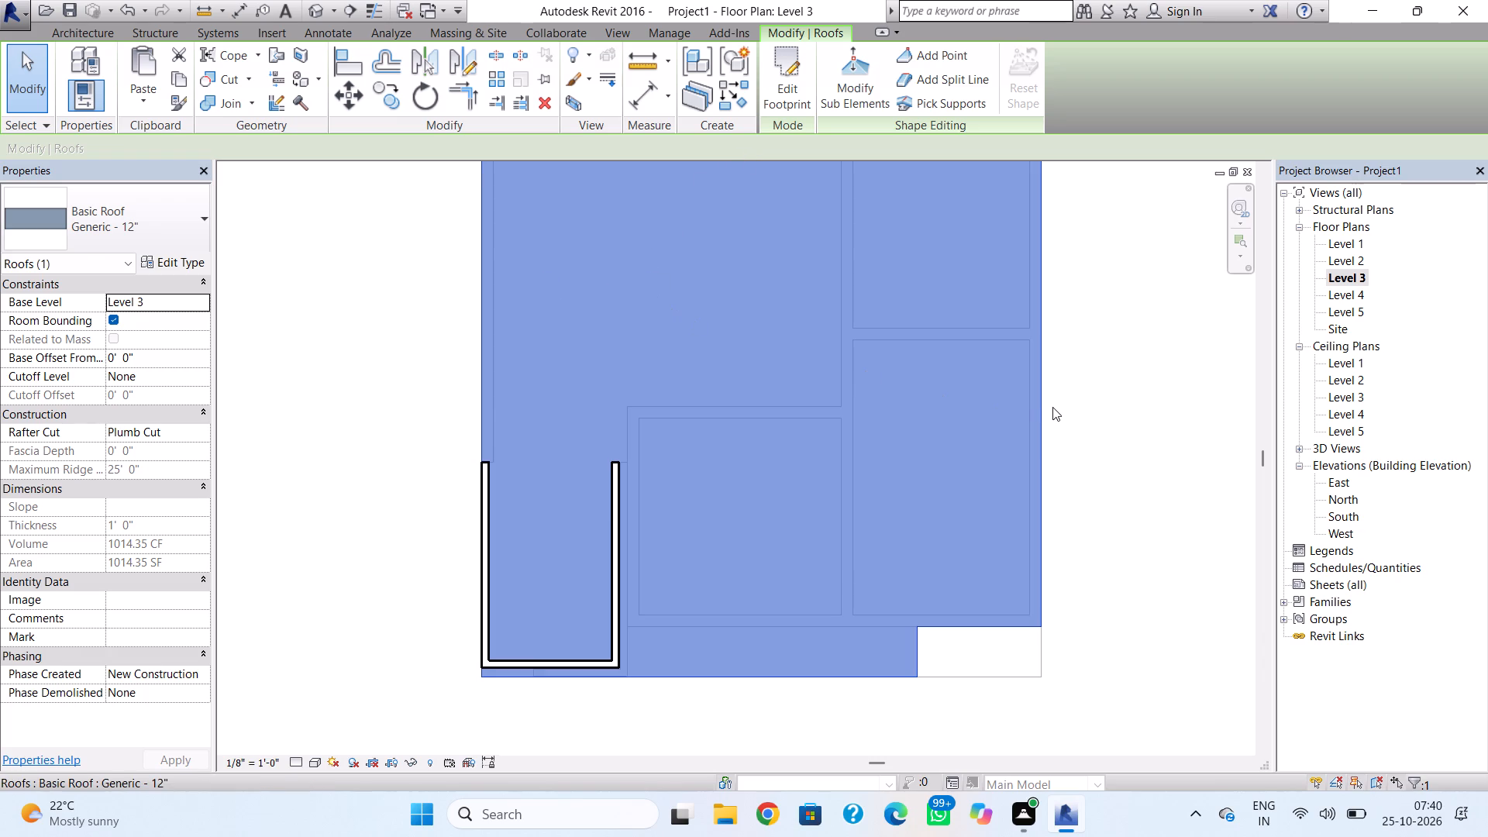
In the 3D view, copy the notched Level 3 roof and paste it aligned to Level 4.
click(314, 17)
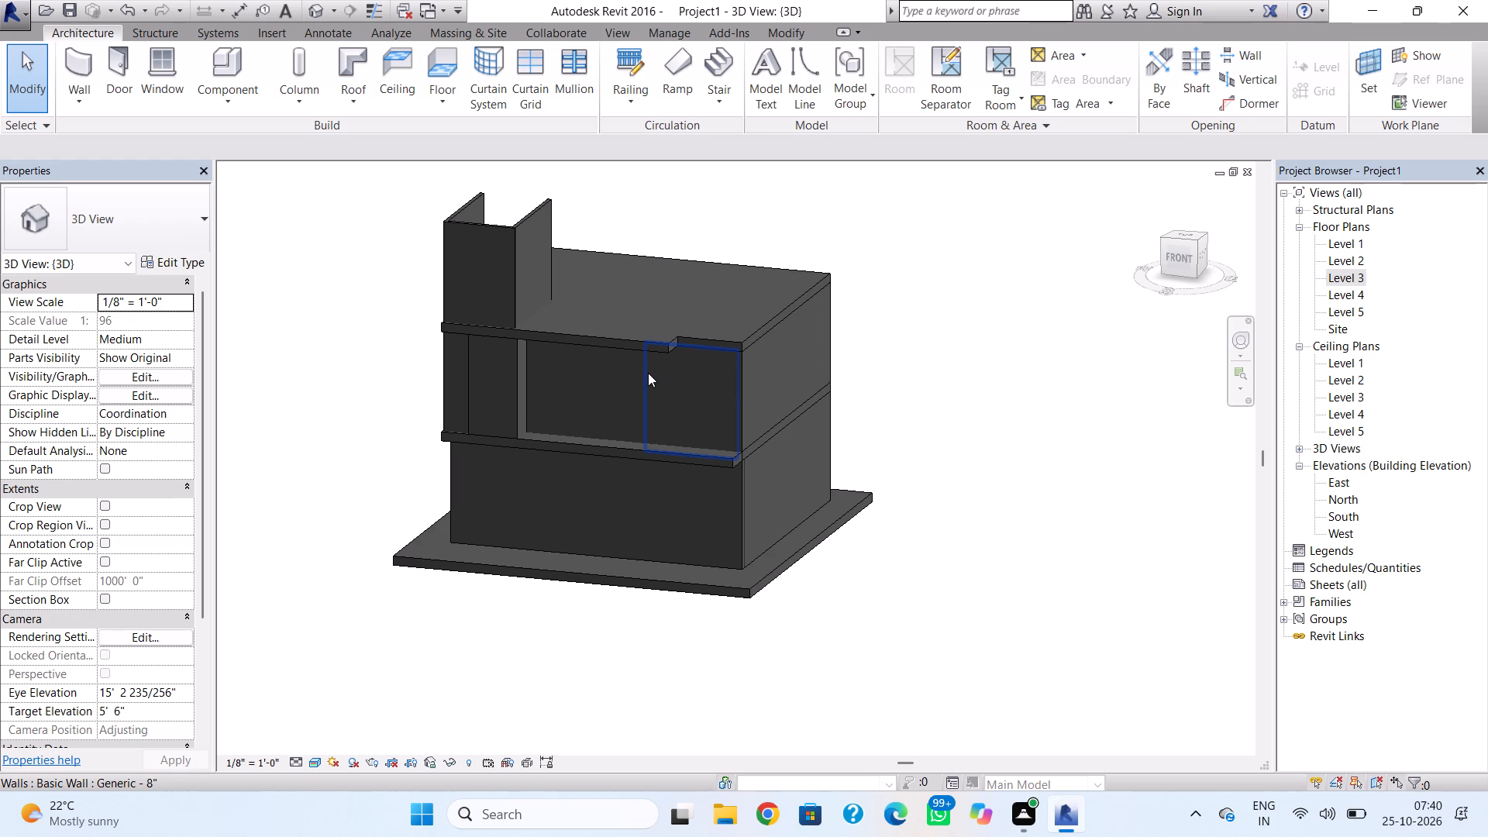
click(653, 356)
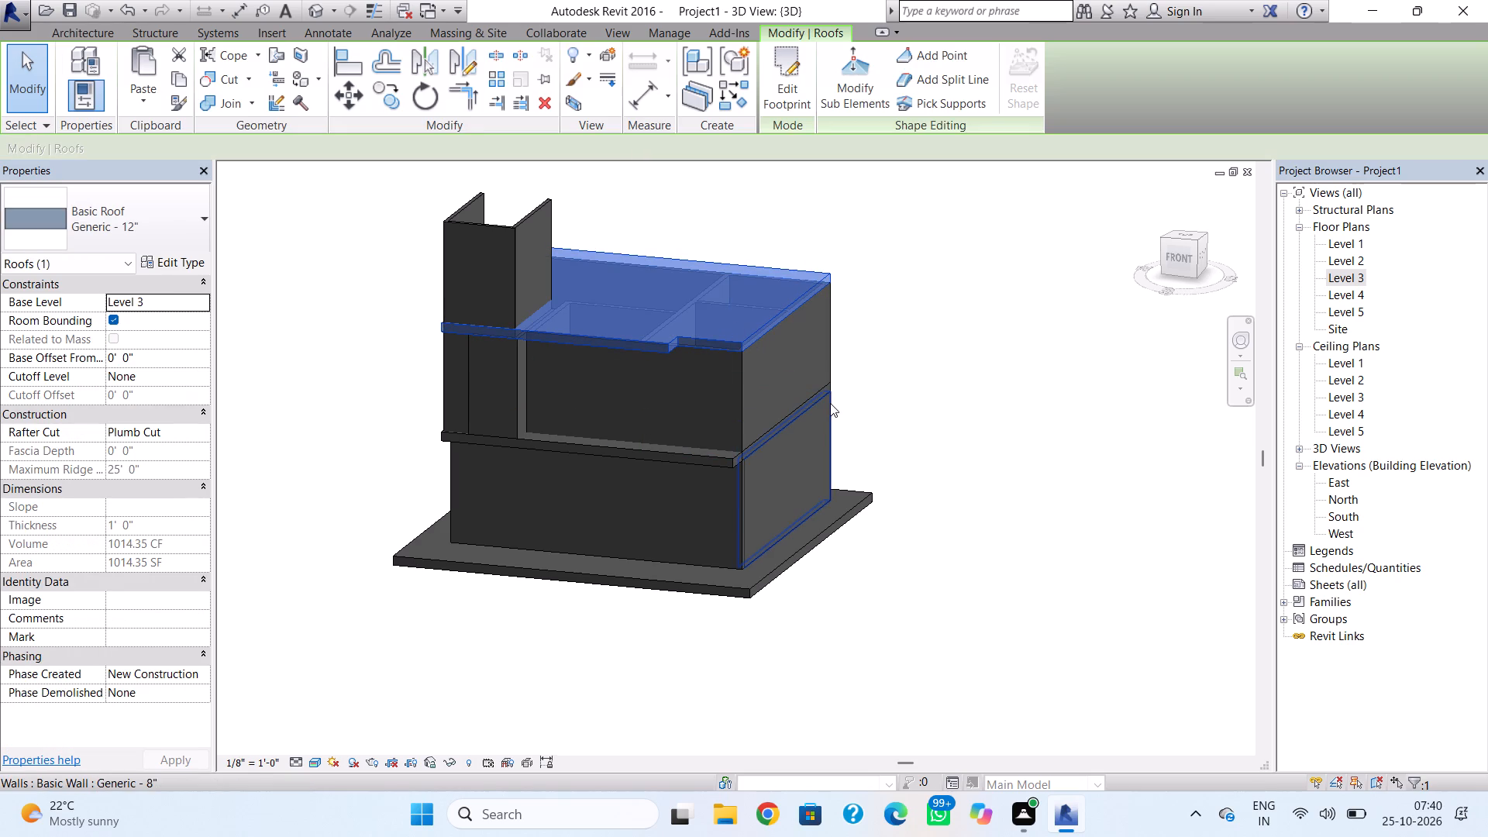
click(186, 87)
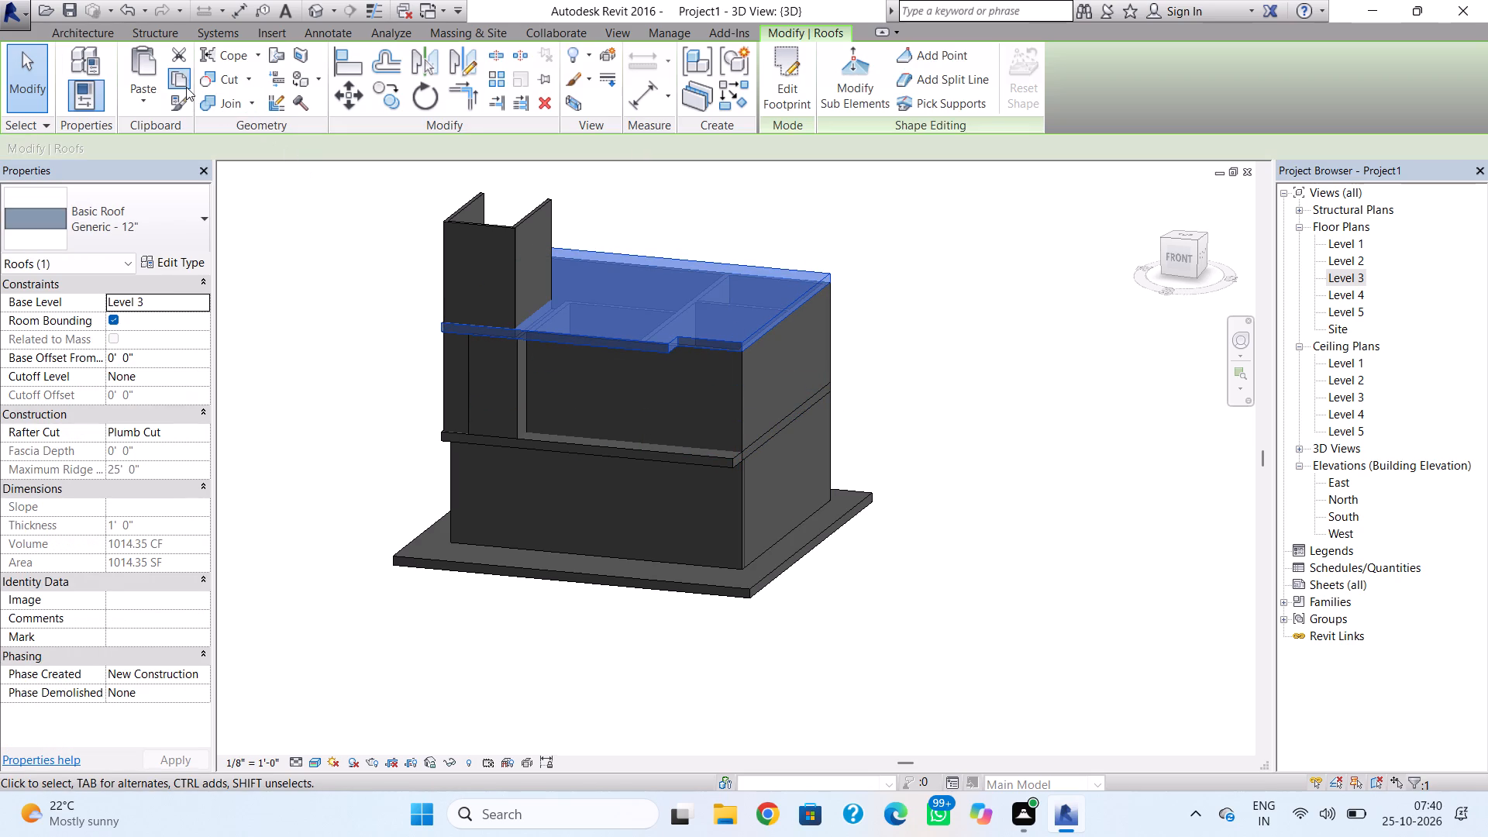
click(157, 106)
click(184, 160)
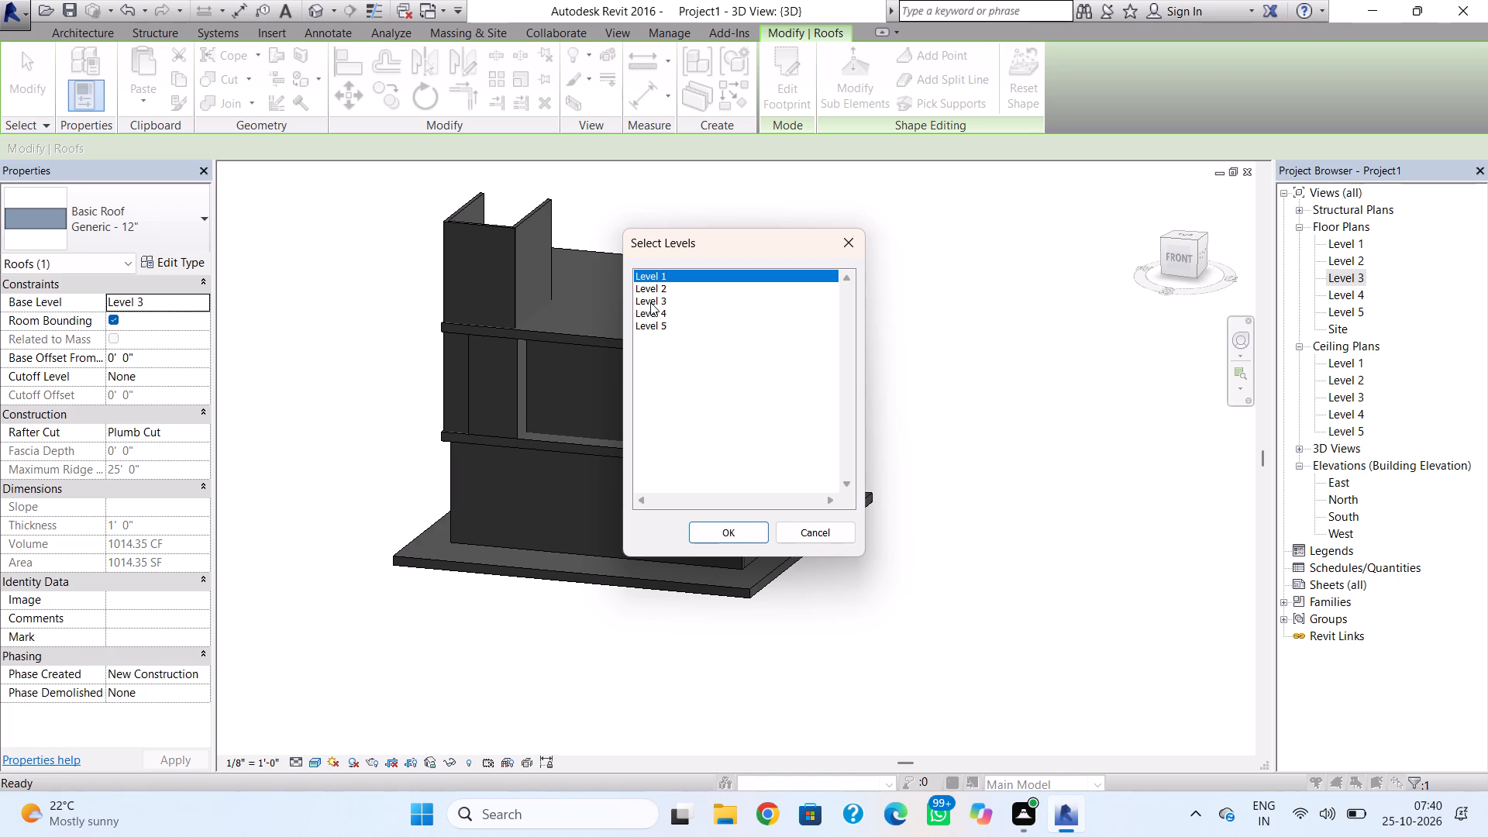
click(653, 316)
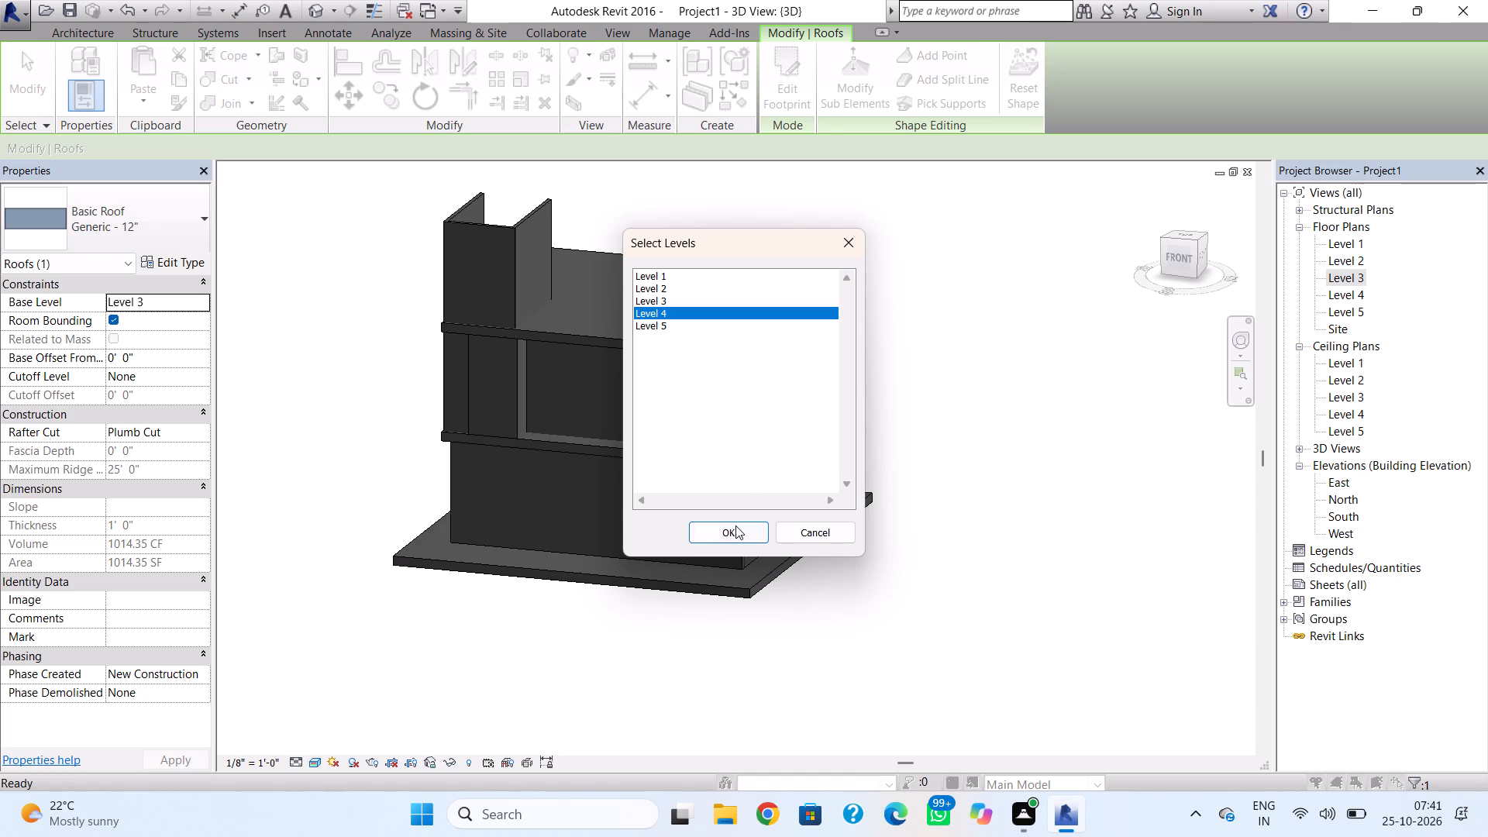
click(735, 525)
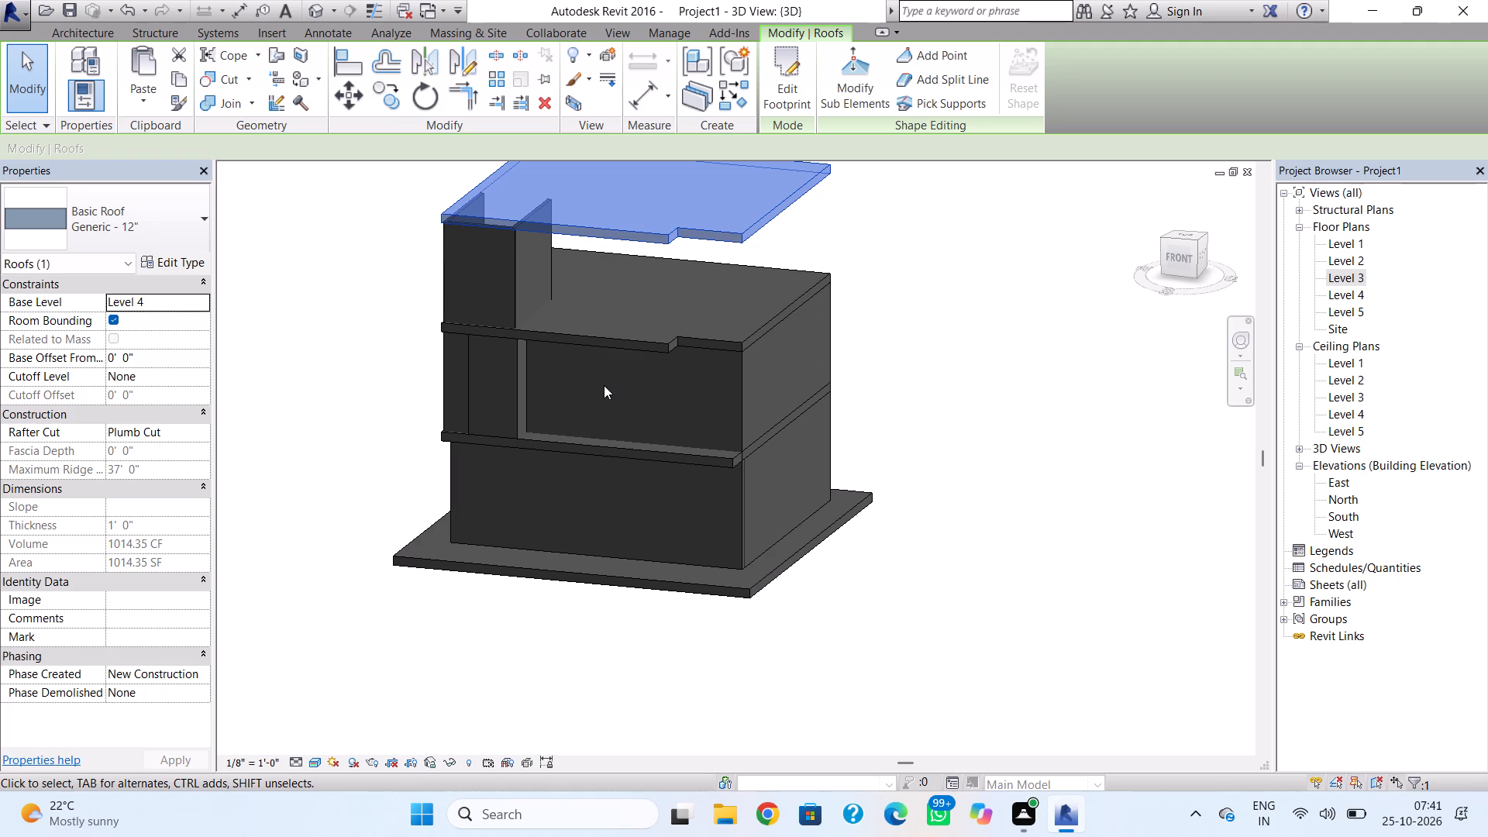
key(Escape)
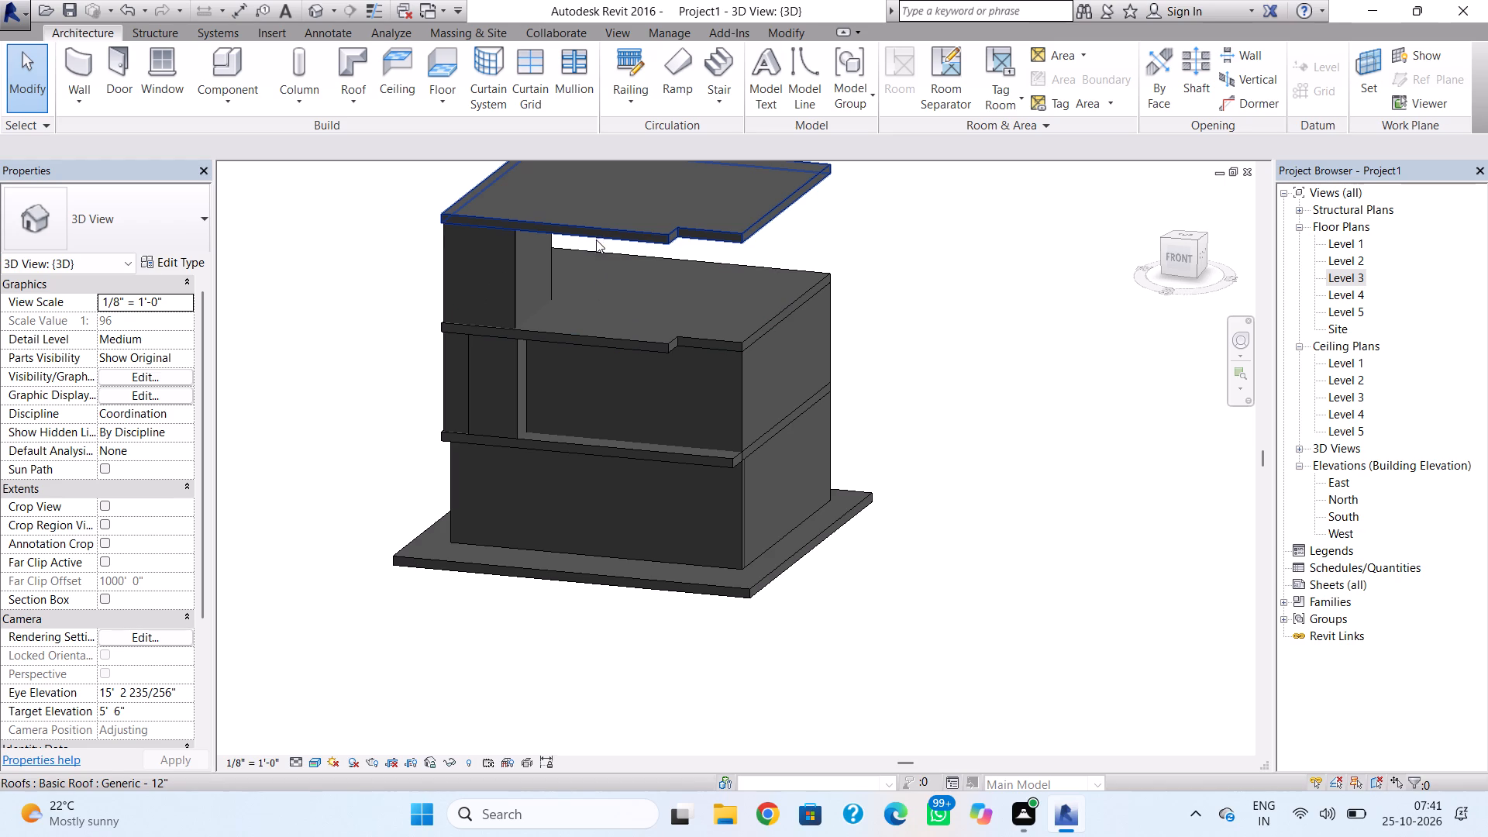
Raise the U-shaped enclosure's front and inner side walls above the Level 4 roof, with top offsets of about 5'-0" and 4'-8".
click(511, 284)
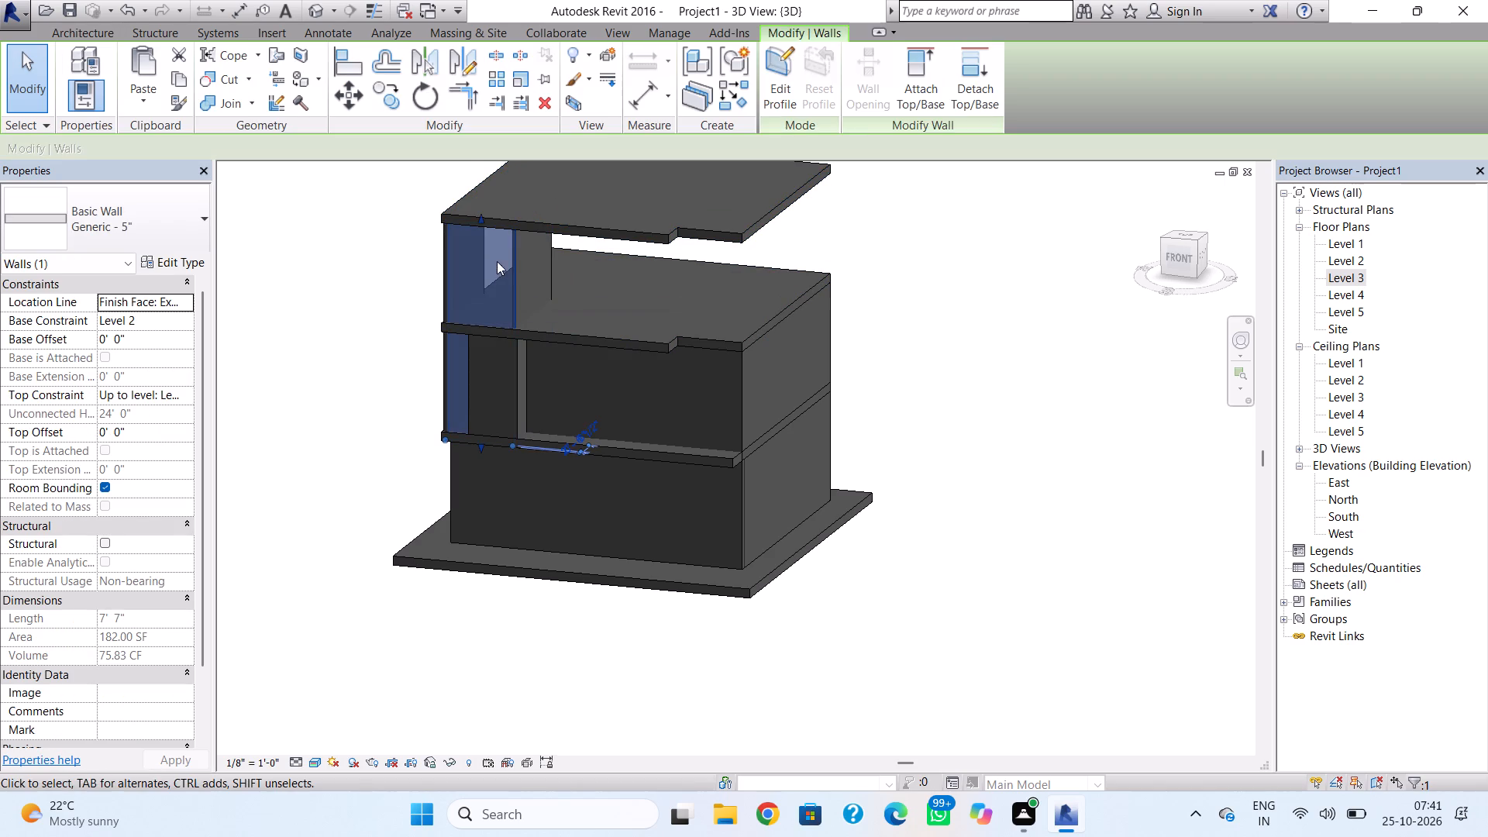
drag(477, 215, 484, 188)
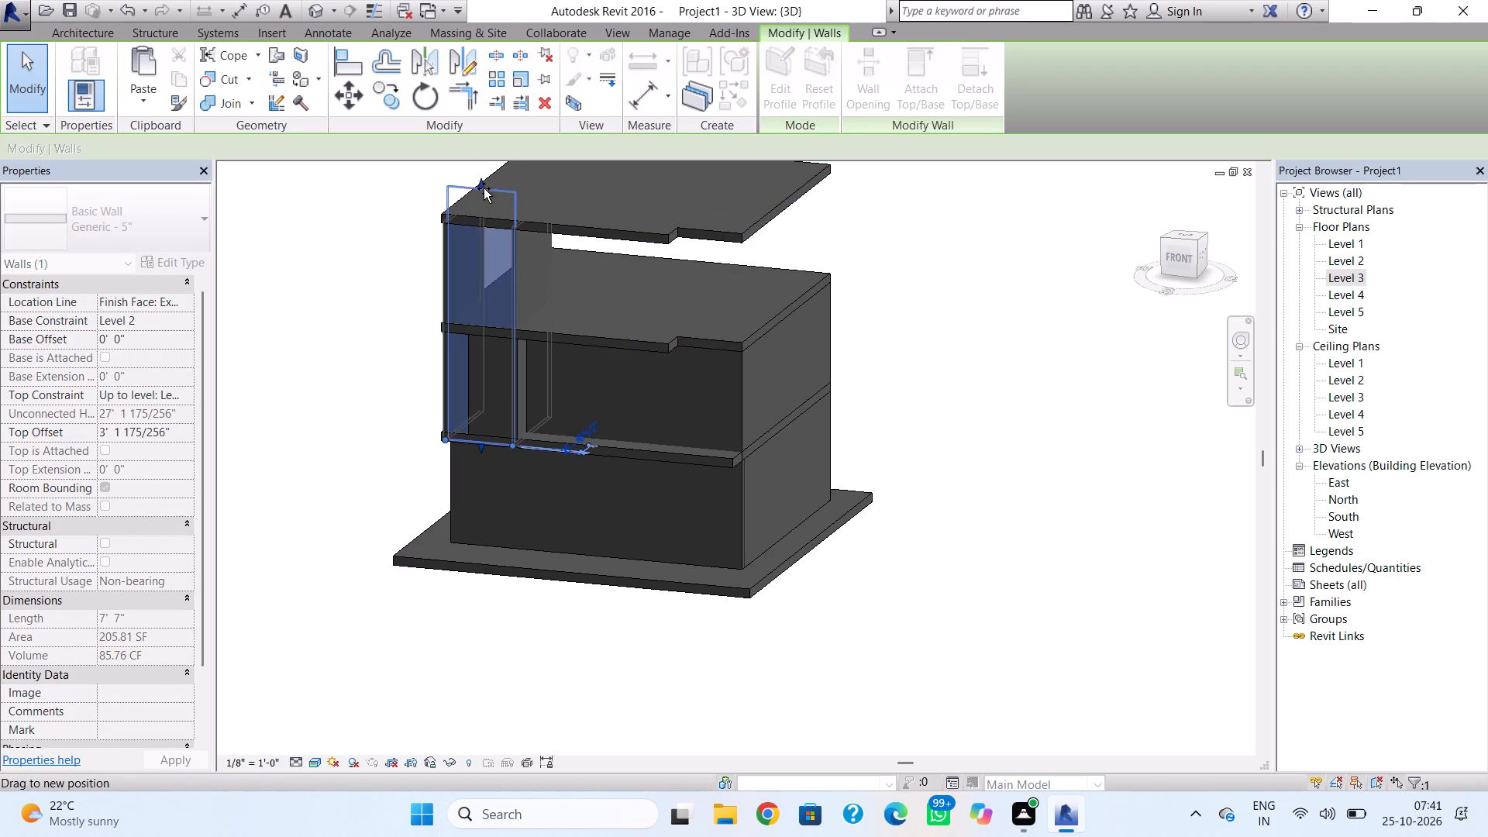
drag(484, 188, 481, 179)
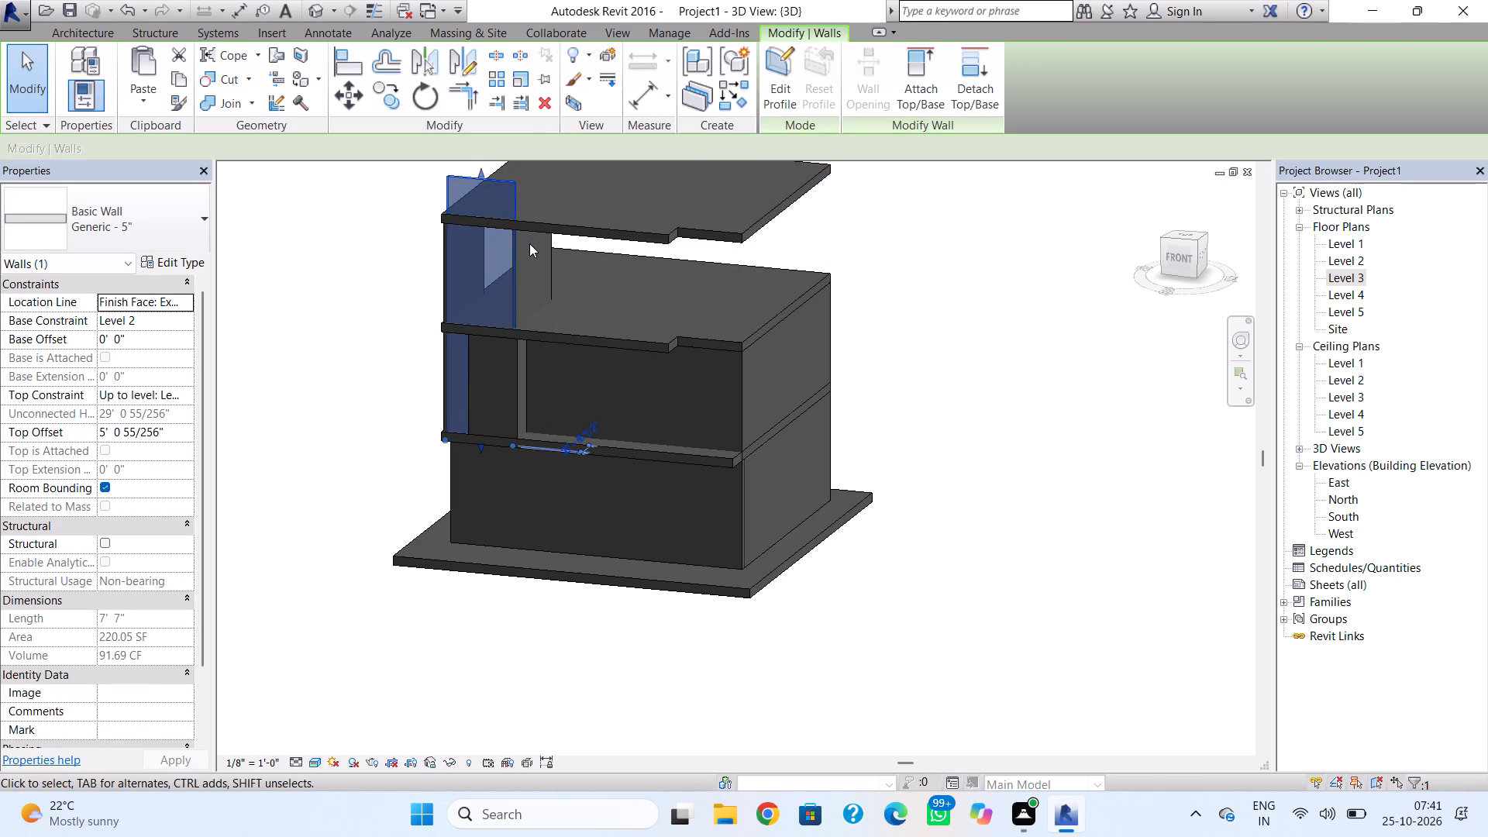
click(551, 247)
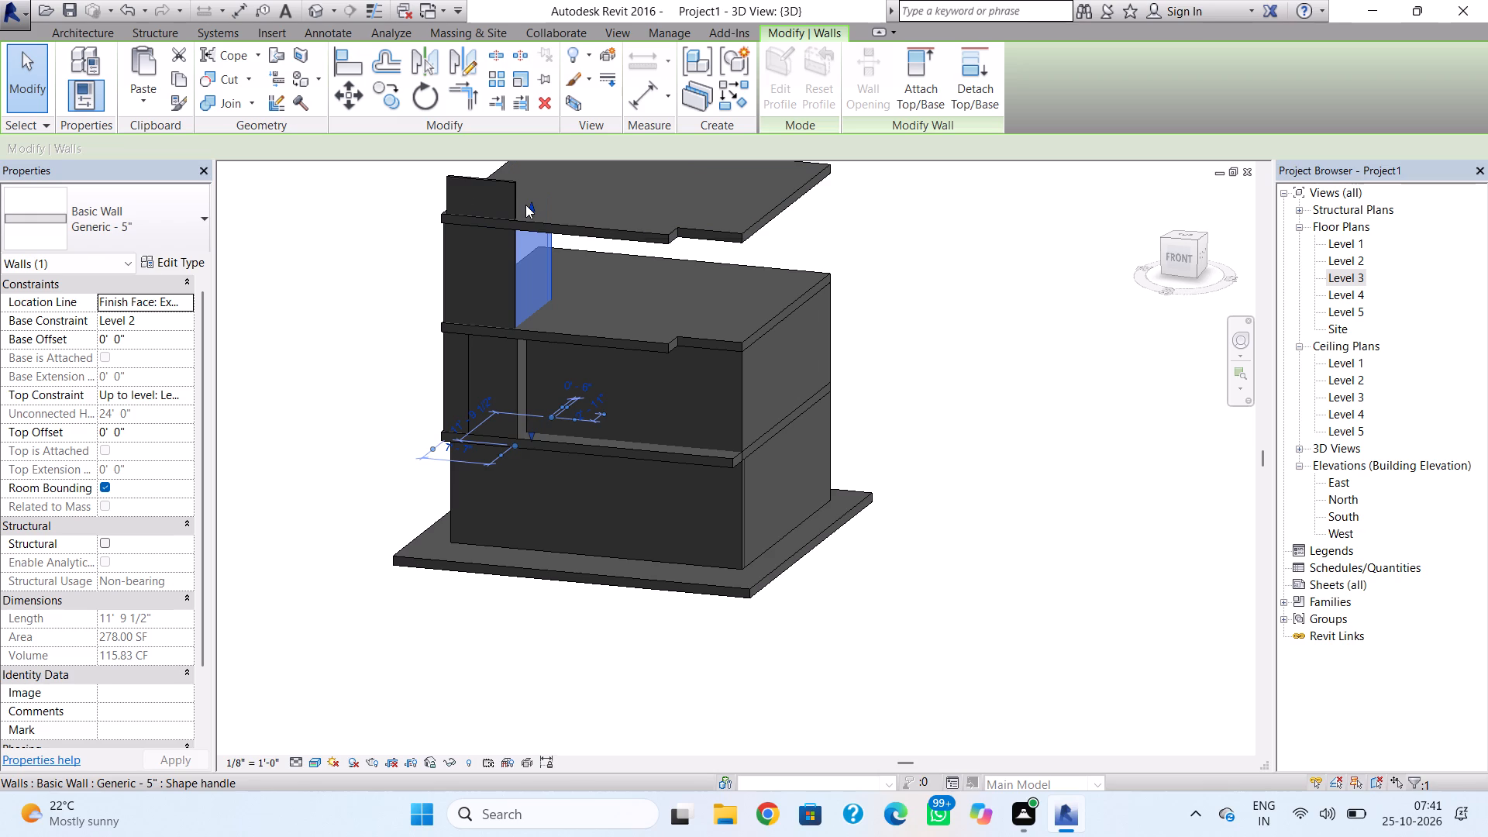
drag(529, 205, 524, 174)
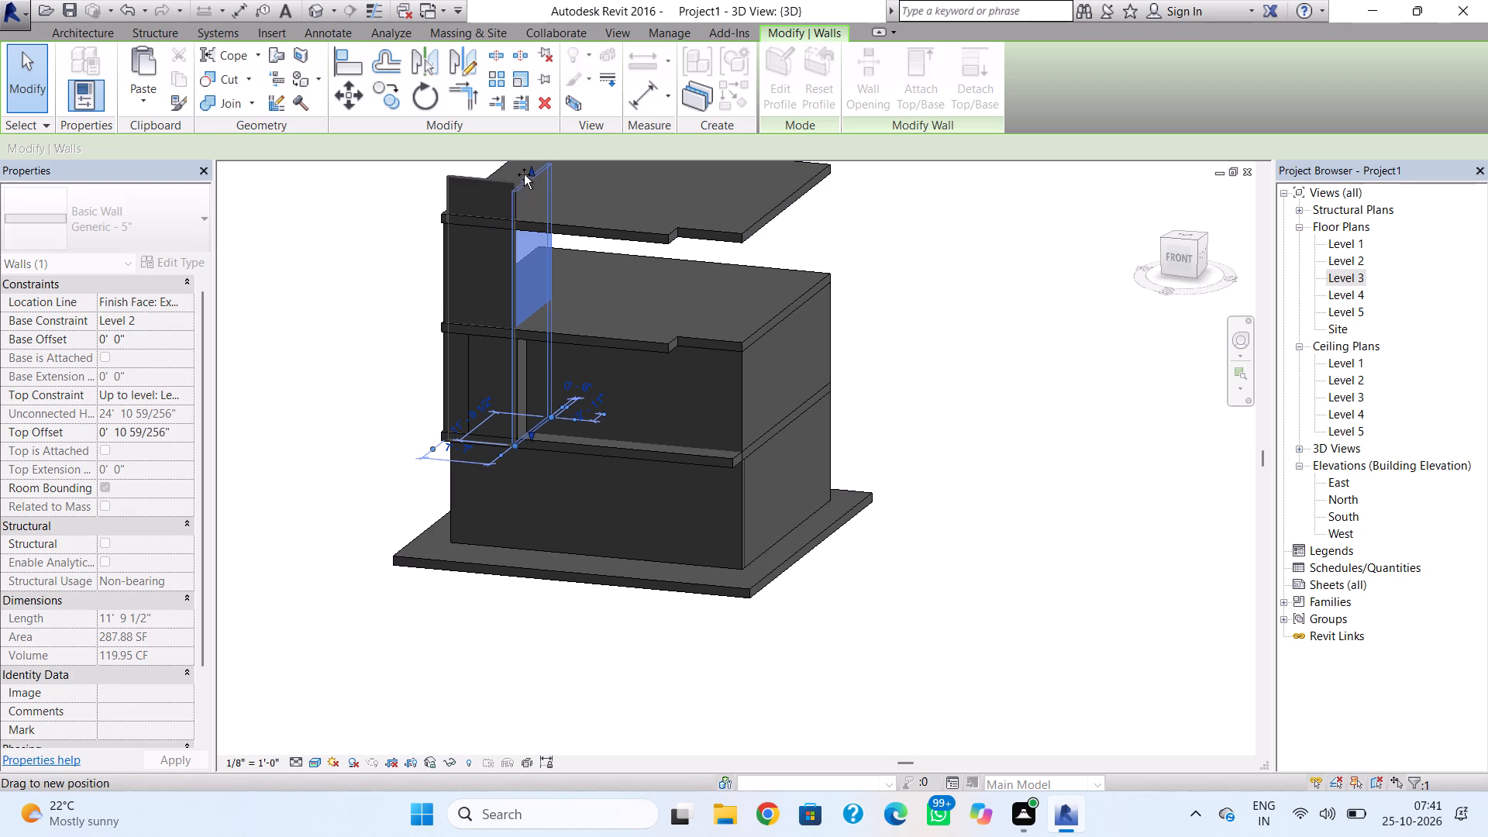
drag(524, 174, 522, 170)
Raise the enclosure's outer side wall above the Level 4 roof, with a top offset of about 5'-7".
right_drag(460, 262, 563, 301)
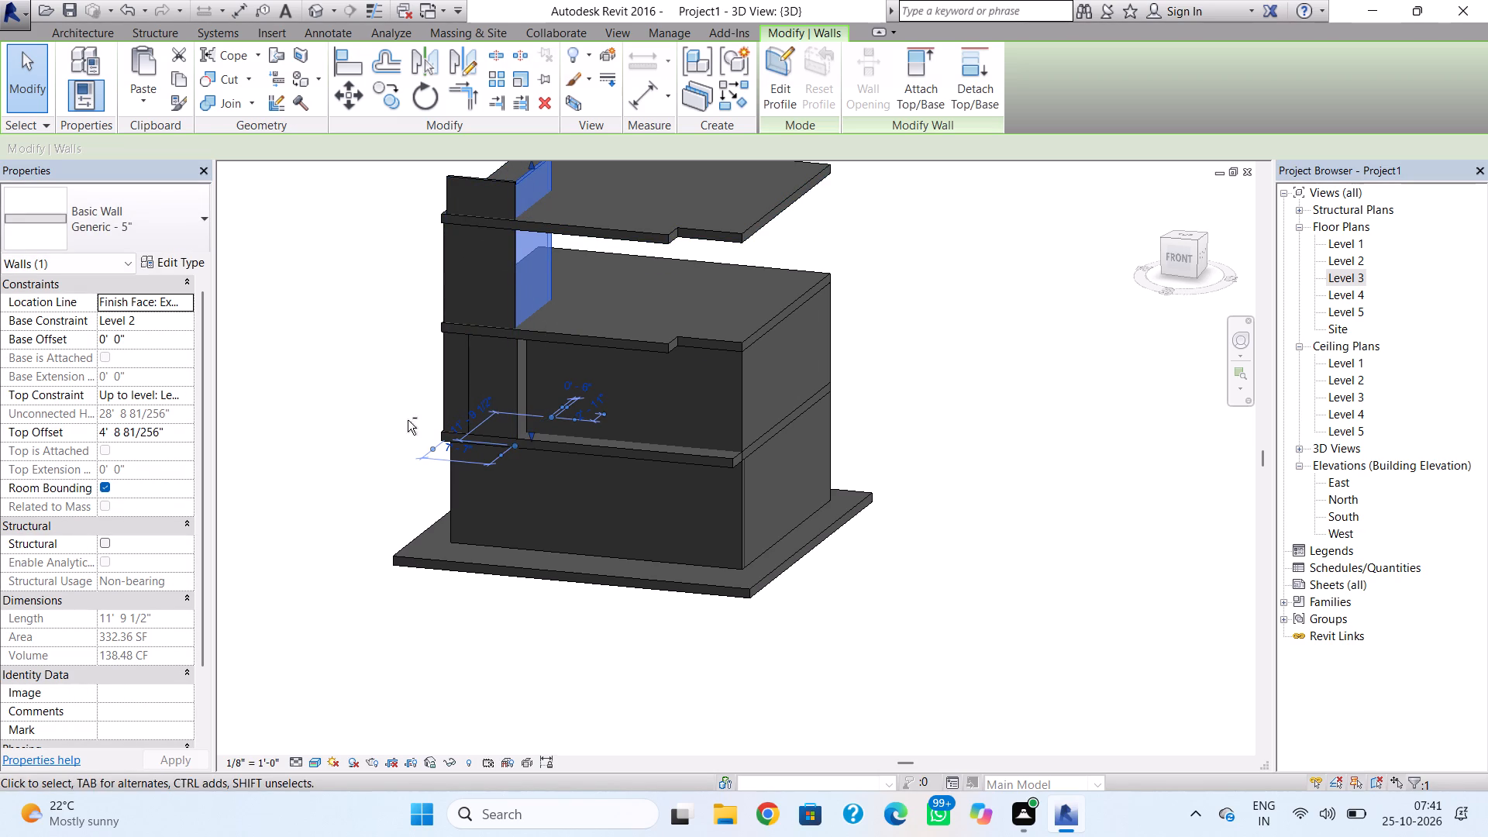
shift+right_drag(408, 420, 783, 446)
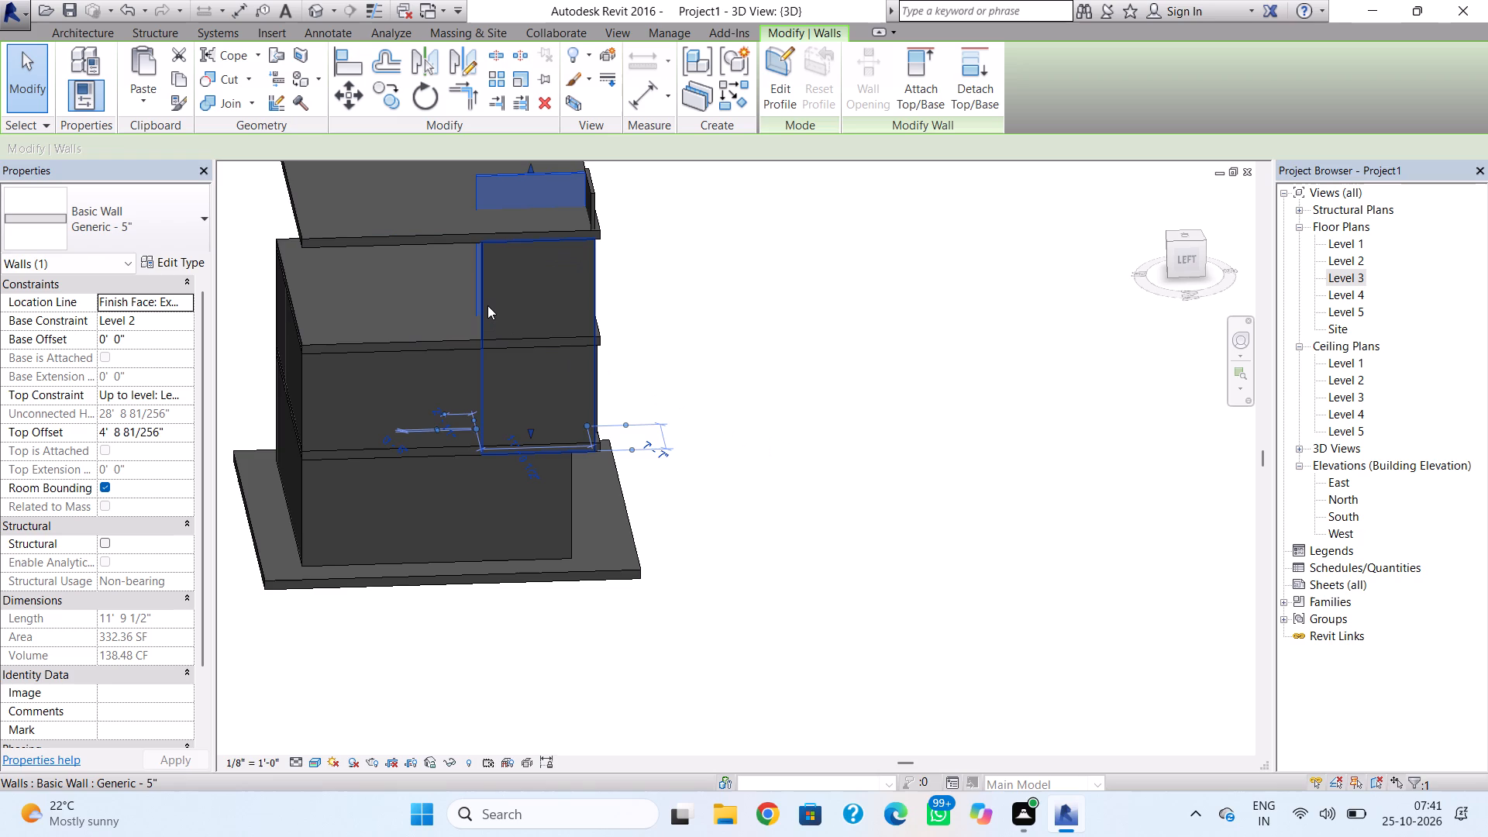
click(487, 305)
drag(535, 232, 535, 219)
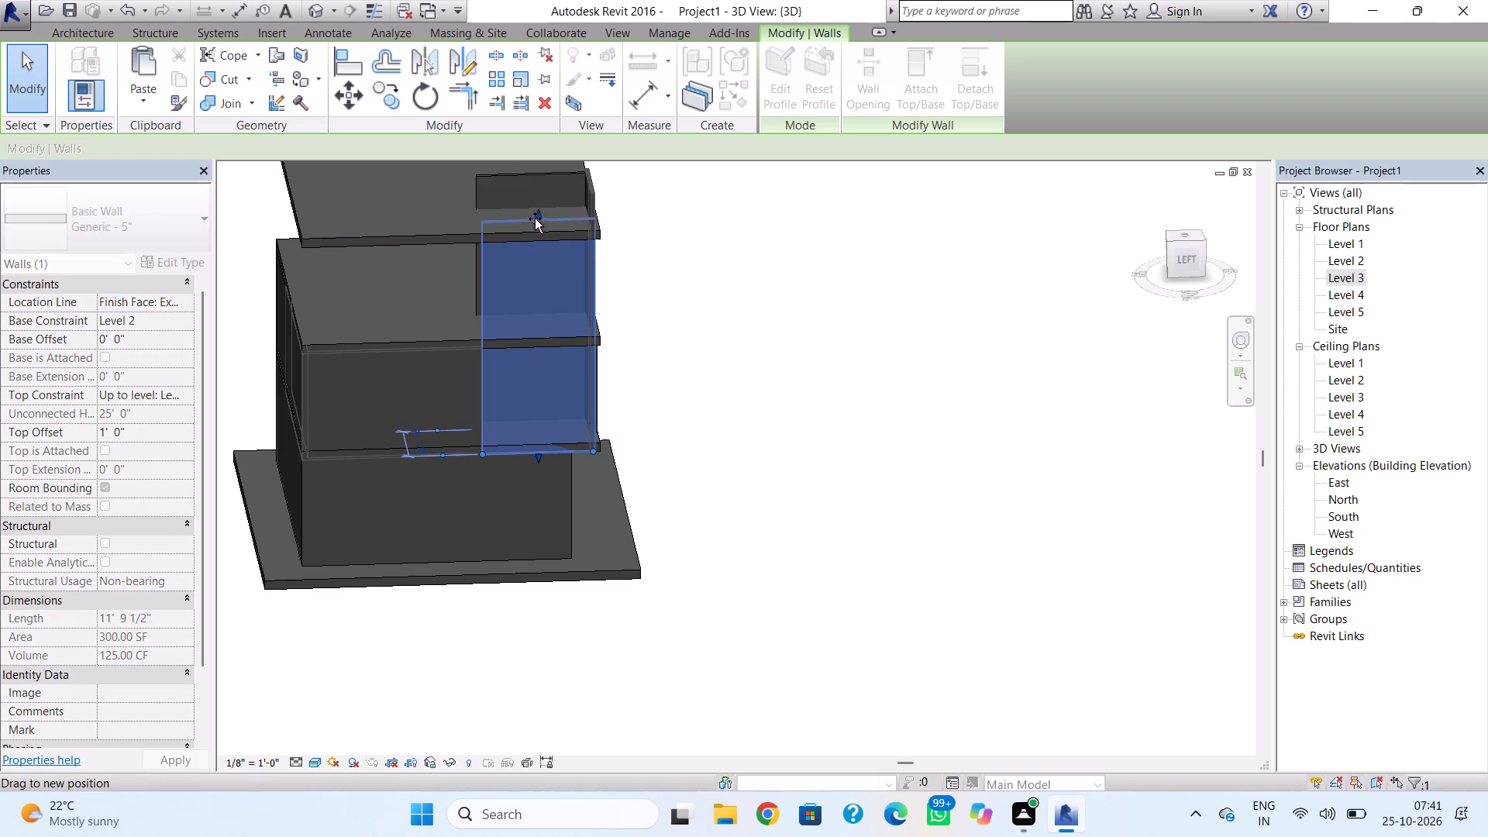
drag(535, 219, 535, 187)
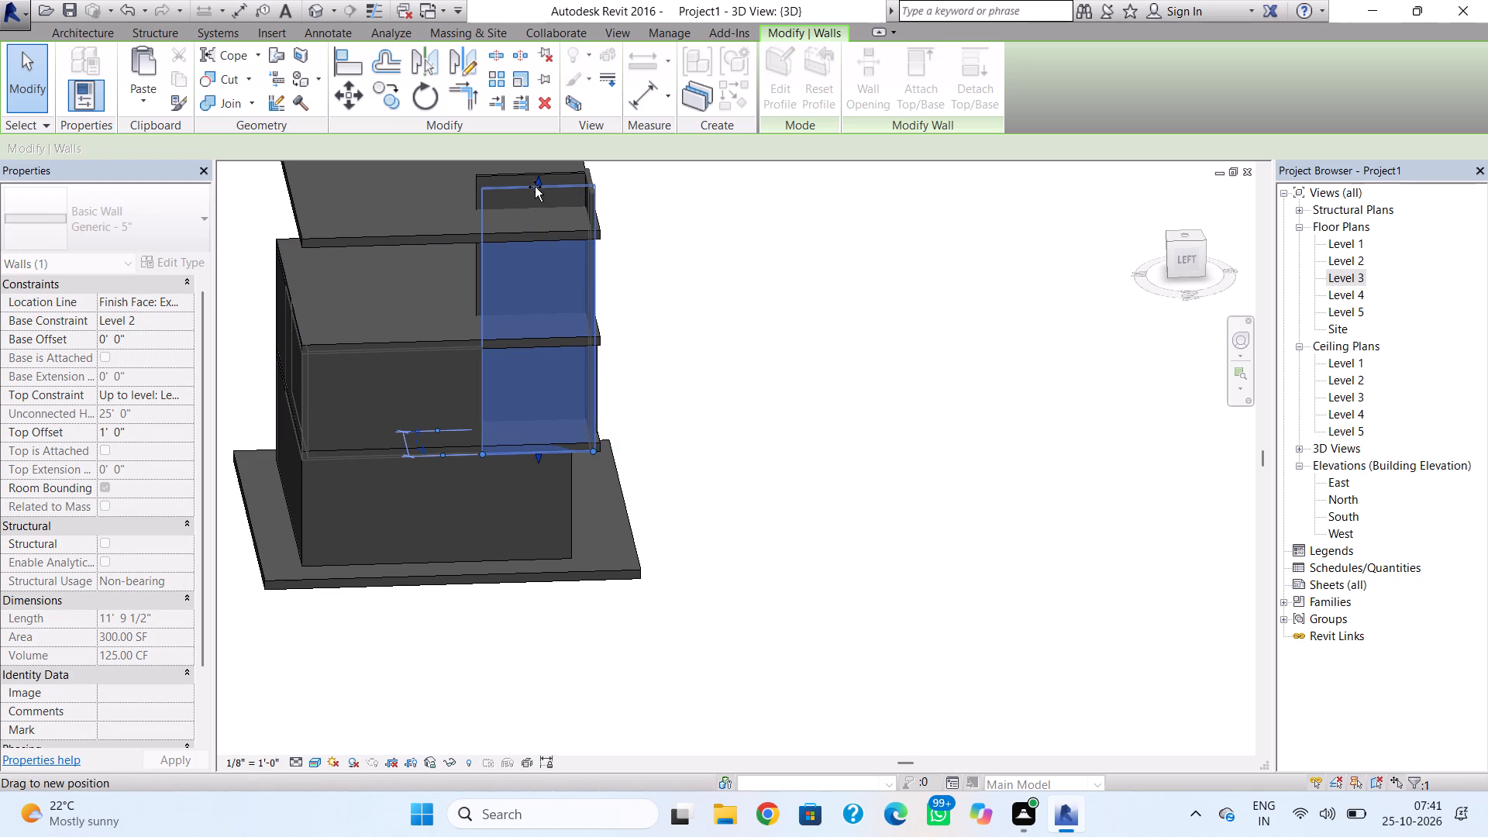
drag(535, 187, 535, 191)
shift+right_drag(590, 337, 553, 264)
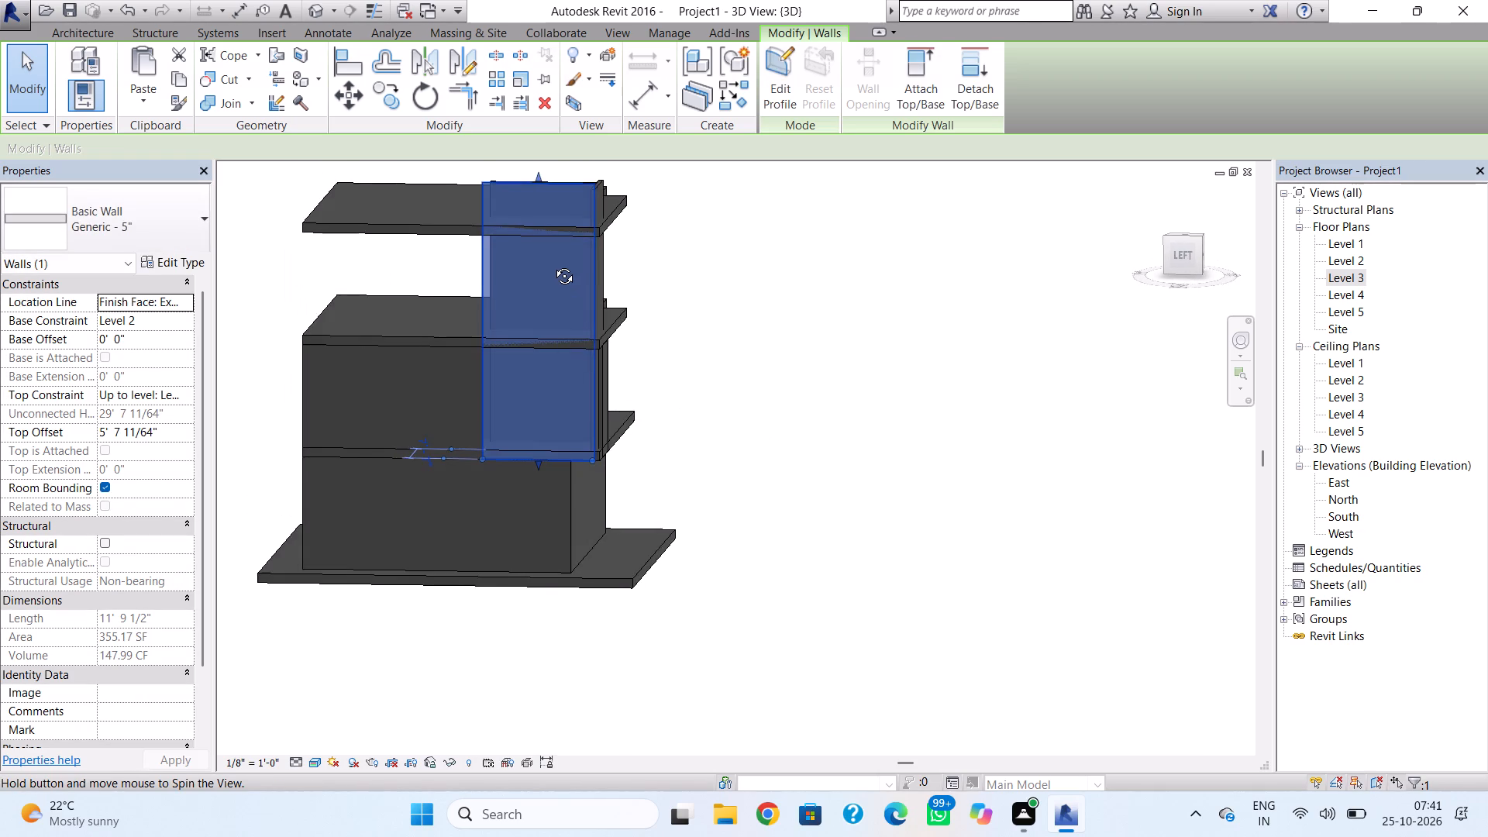
shift+right_drag(553, 264, 550, 319)
scroll(560, 254, up, 3)
middle_drag(585, 357, 628, 510)
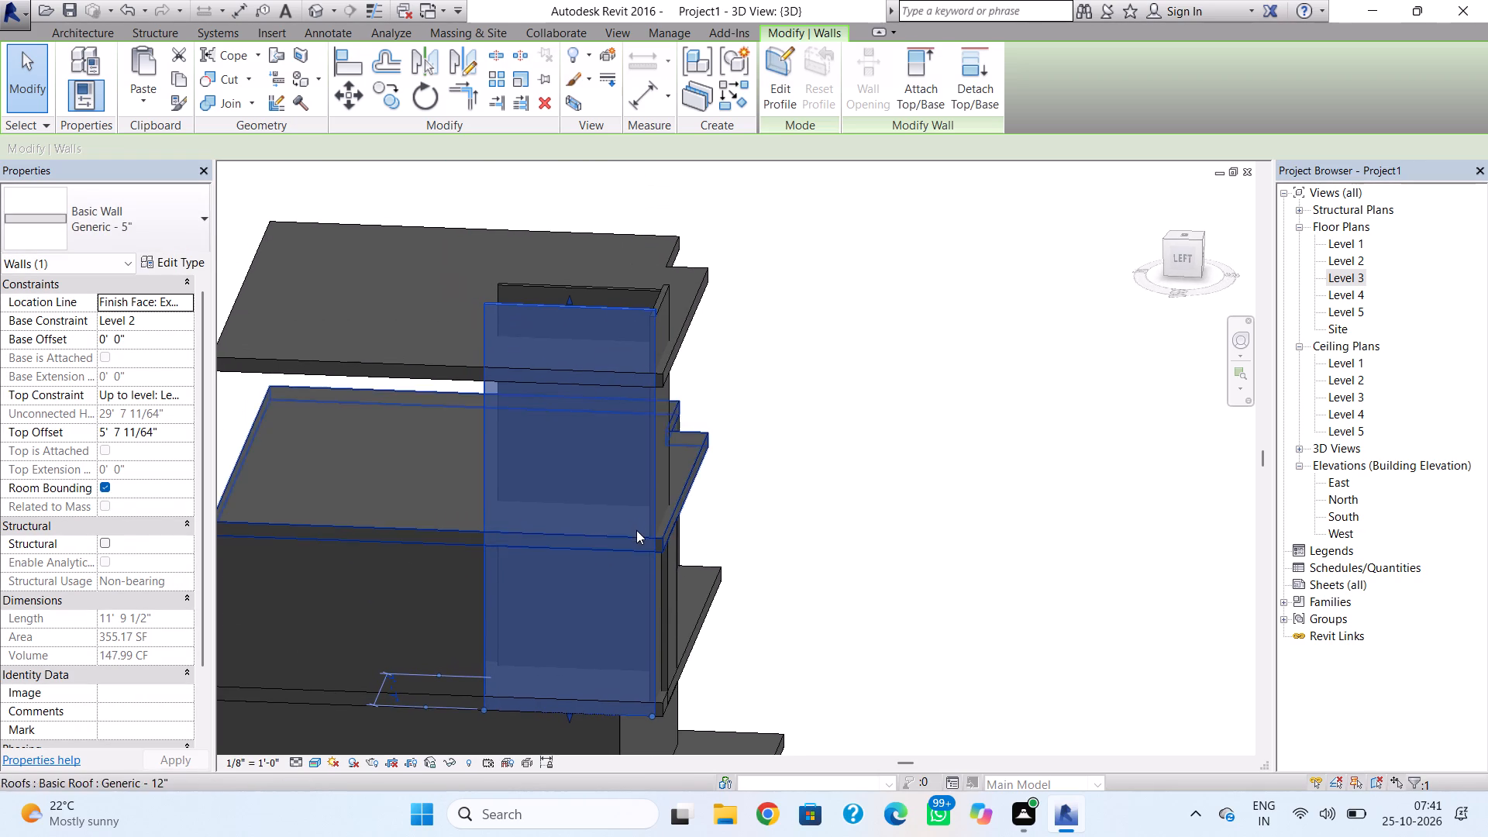
Lower the top of the enclosure's outer side wall to match the inner side wall, with a top offset of about 4'-8".
shift+right_drag(632, 478, 639, 434)
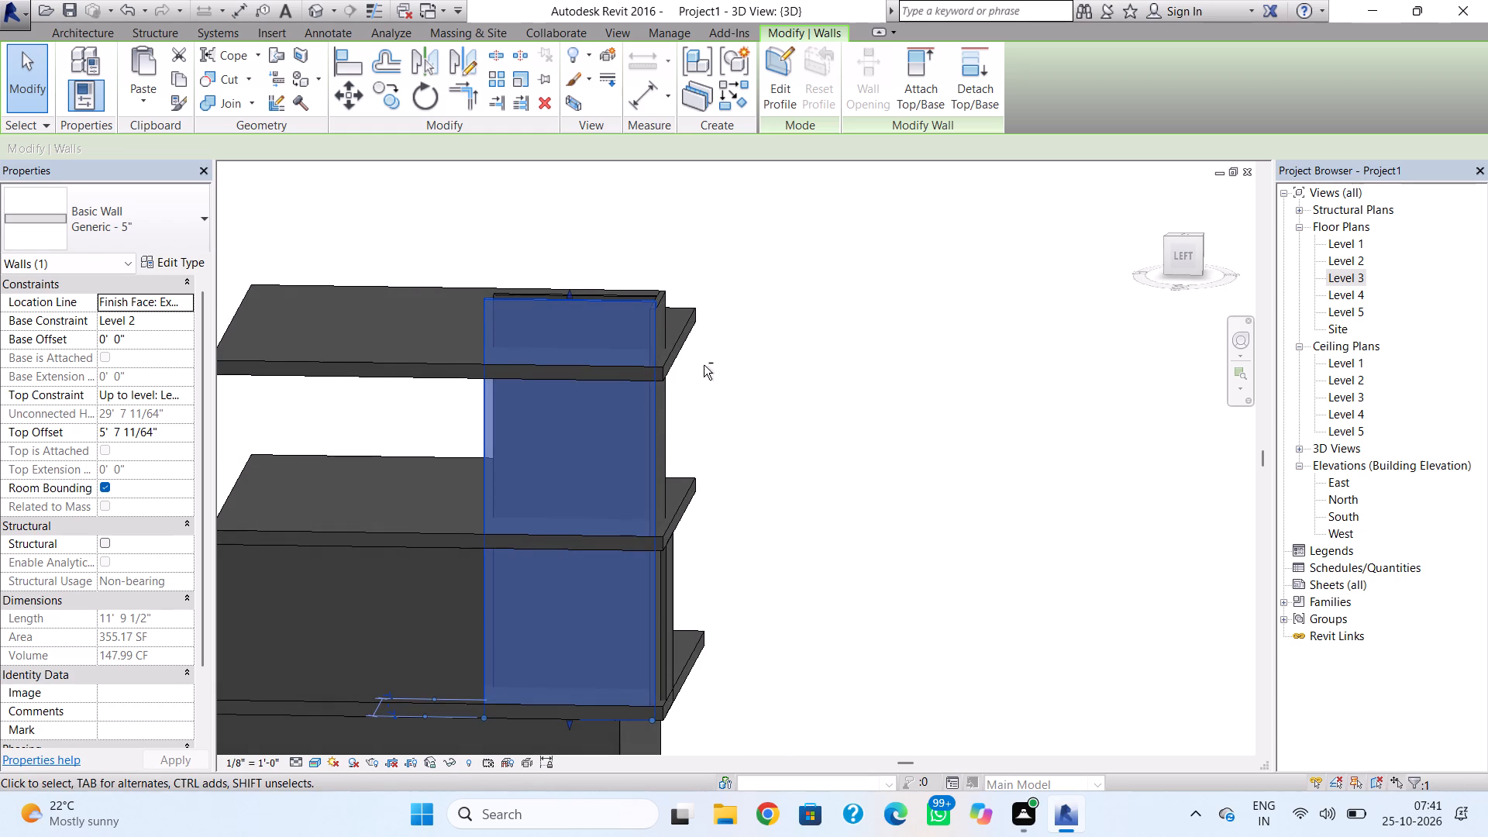
shift+right_drag(709, 477, 728, 418)
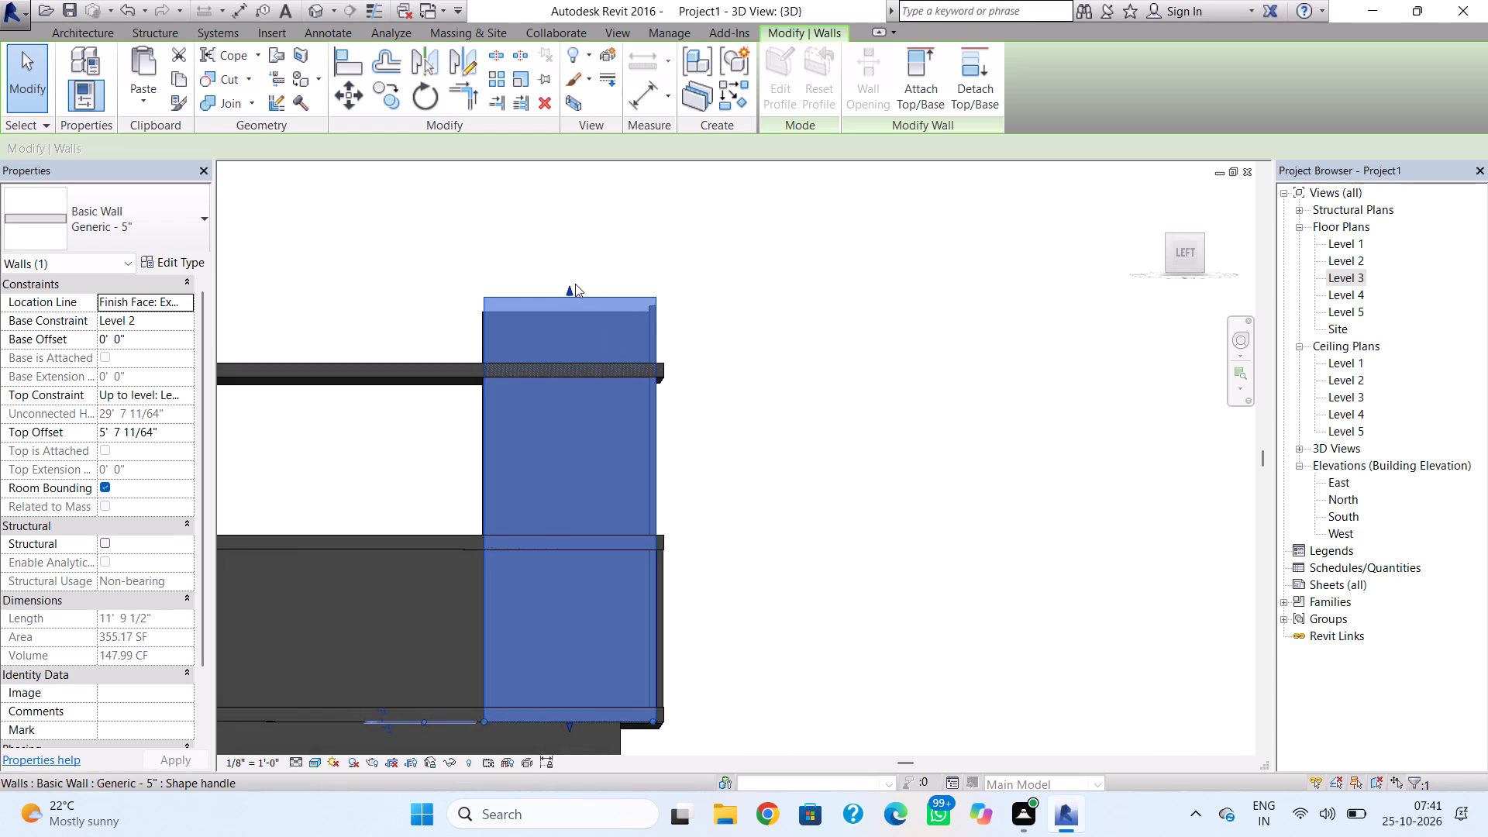
drag(571, 287, 570, 294)
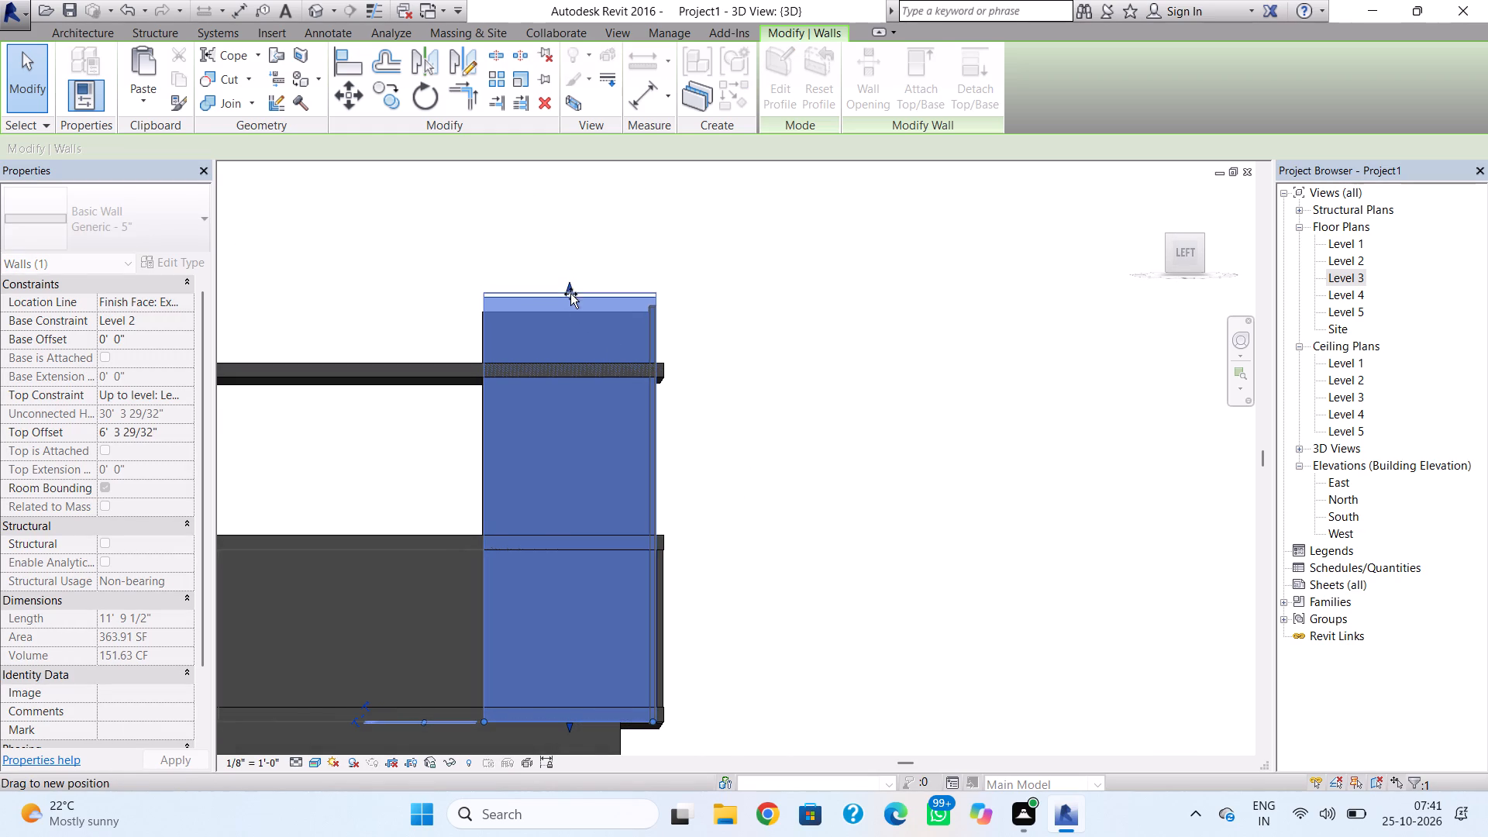
drag(570, 294, 575, 311)
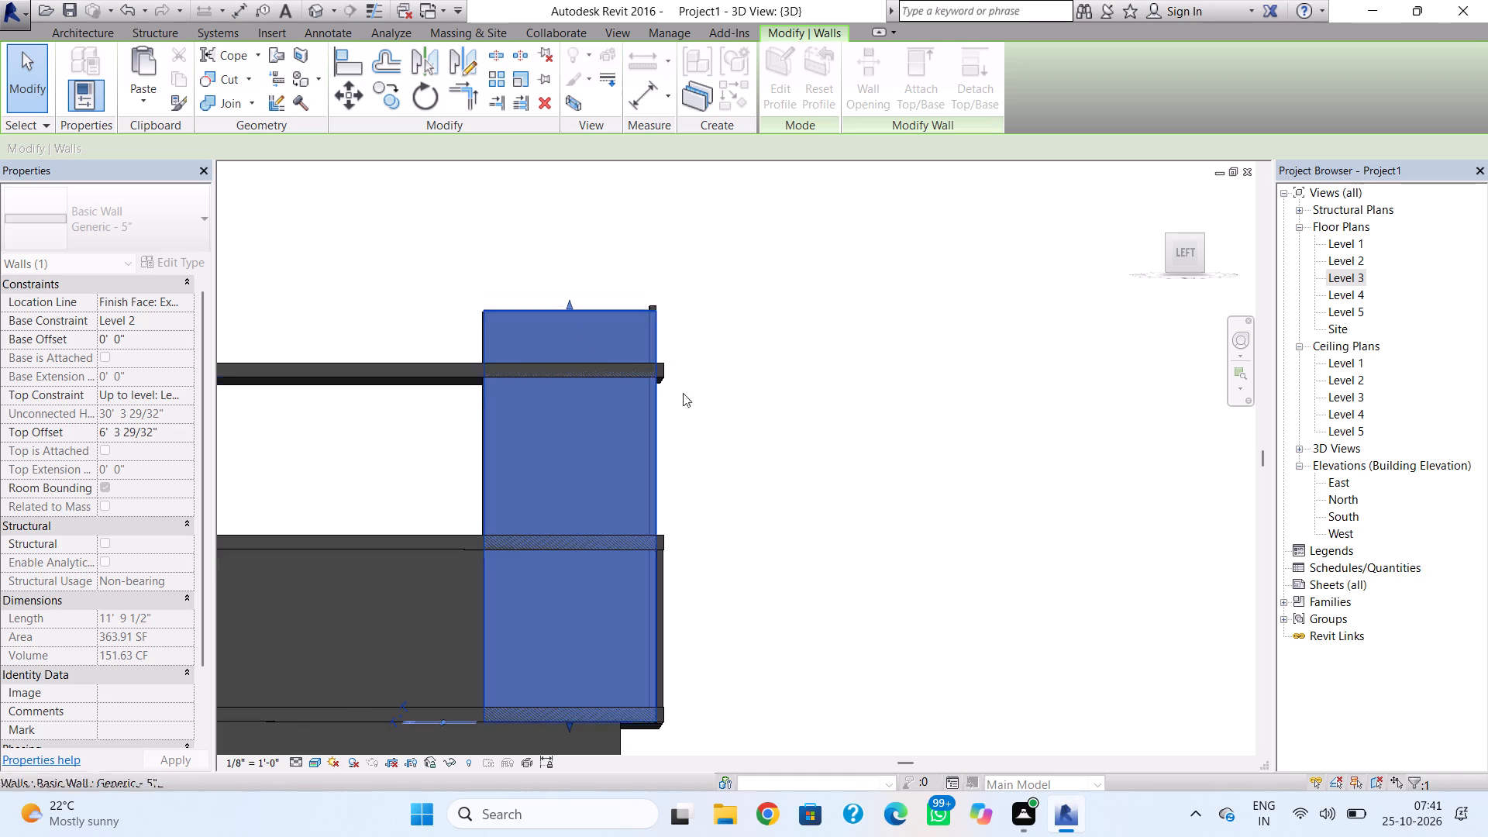
shift+right_drag(694, 437, 686, 481)
shift+right_click(686, 481)
shift+right_drag(684, 480, 518, 505)
shift+right_drag(956, 514, 702, 502)
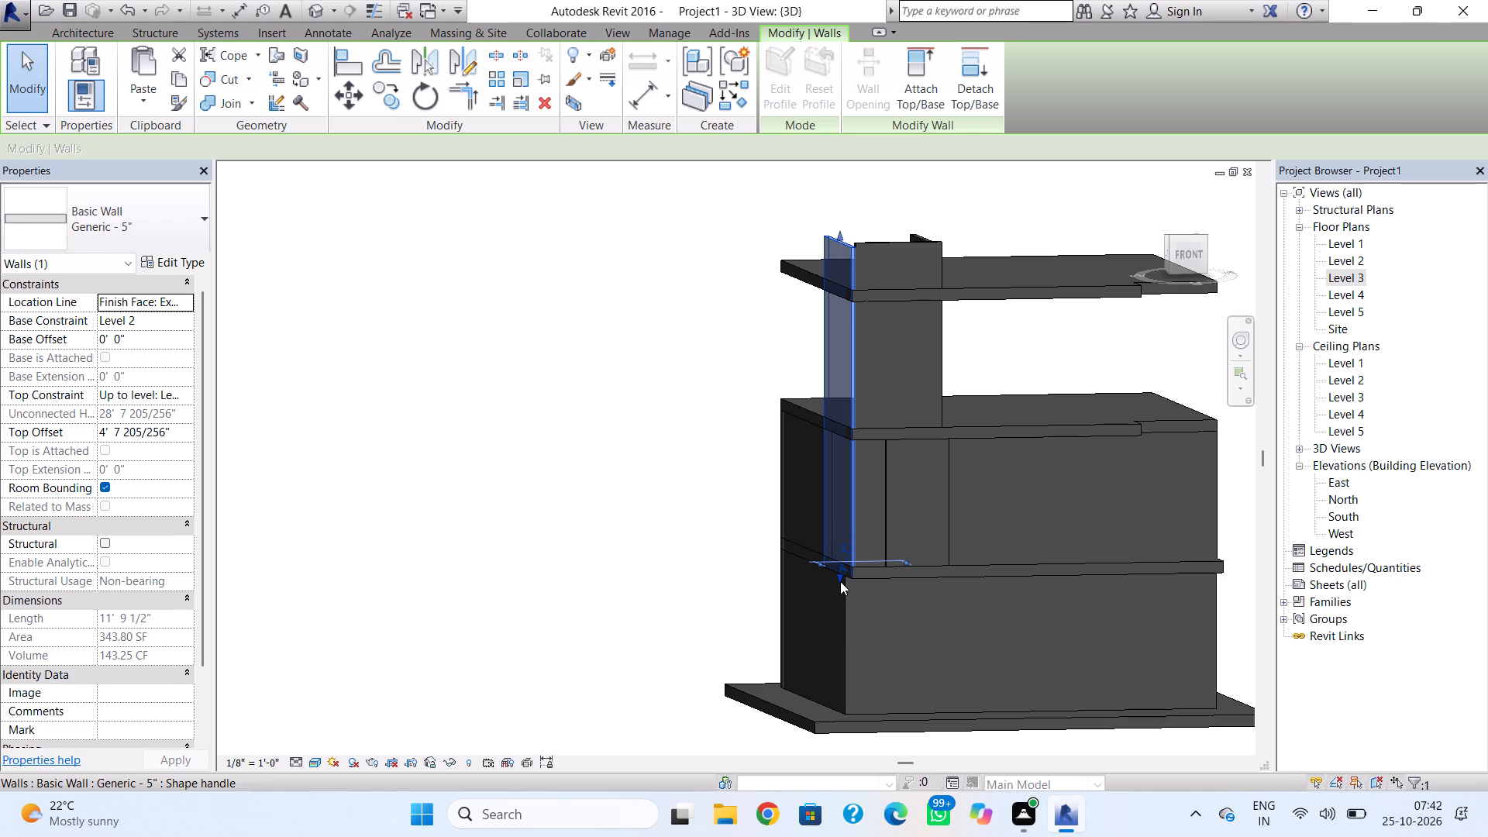
key(Escape)
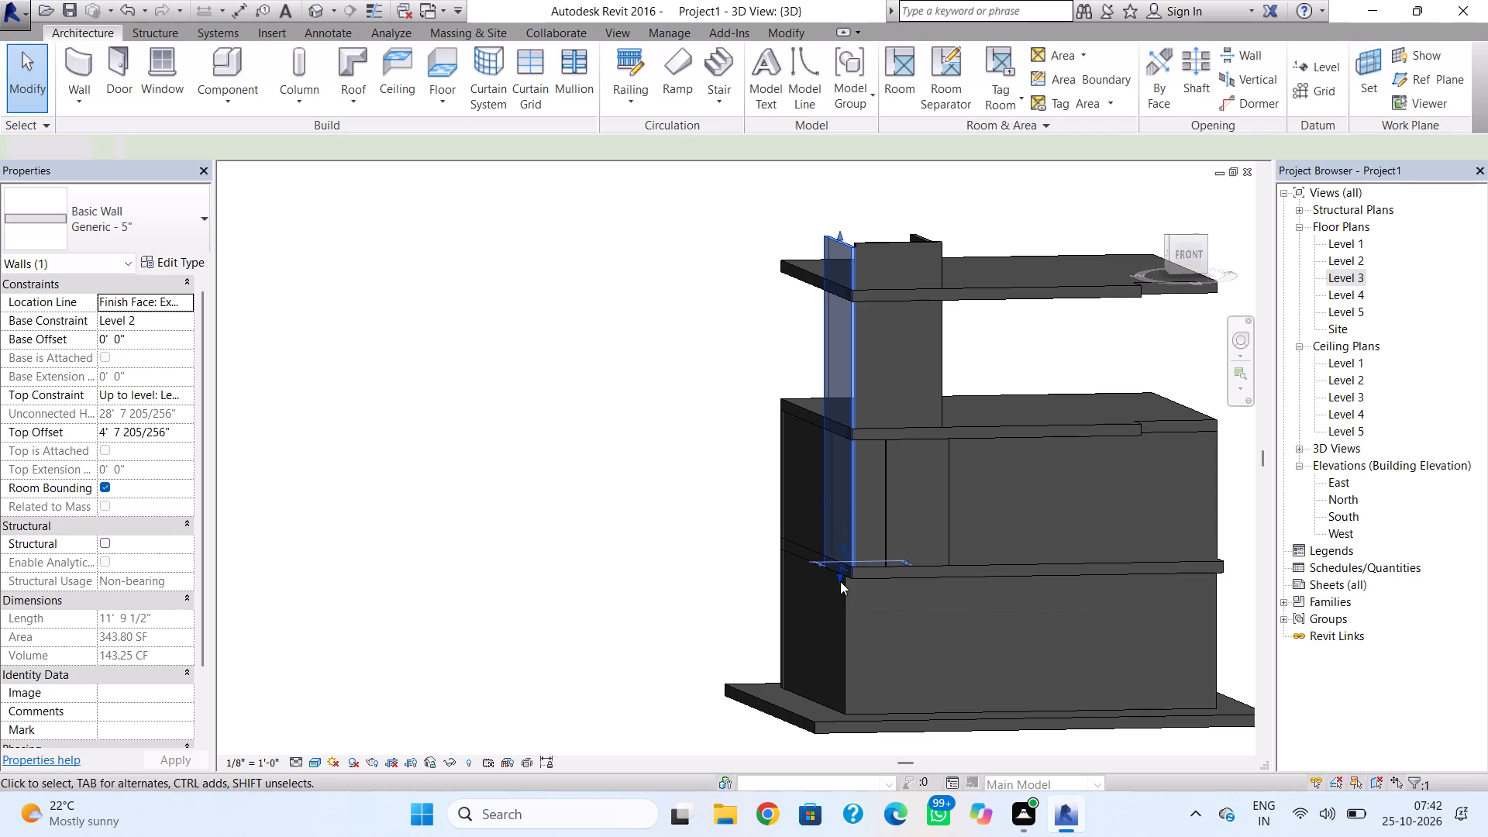
From the back view, lower the top of the enclosure's front wall to line up with the side wall tops.
click(1193, 259)
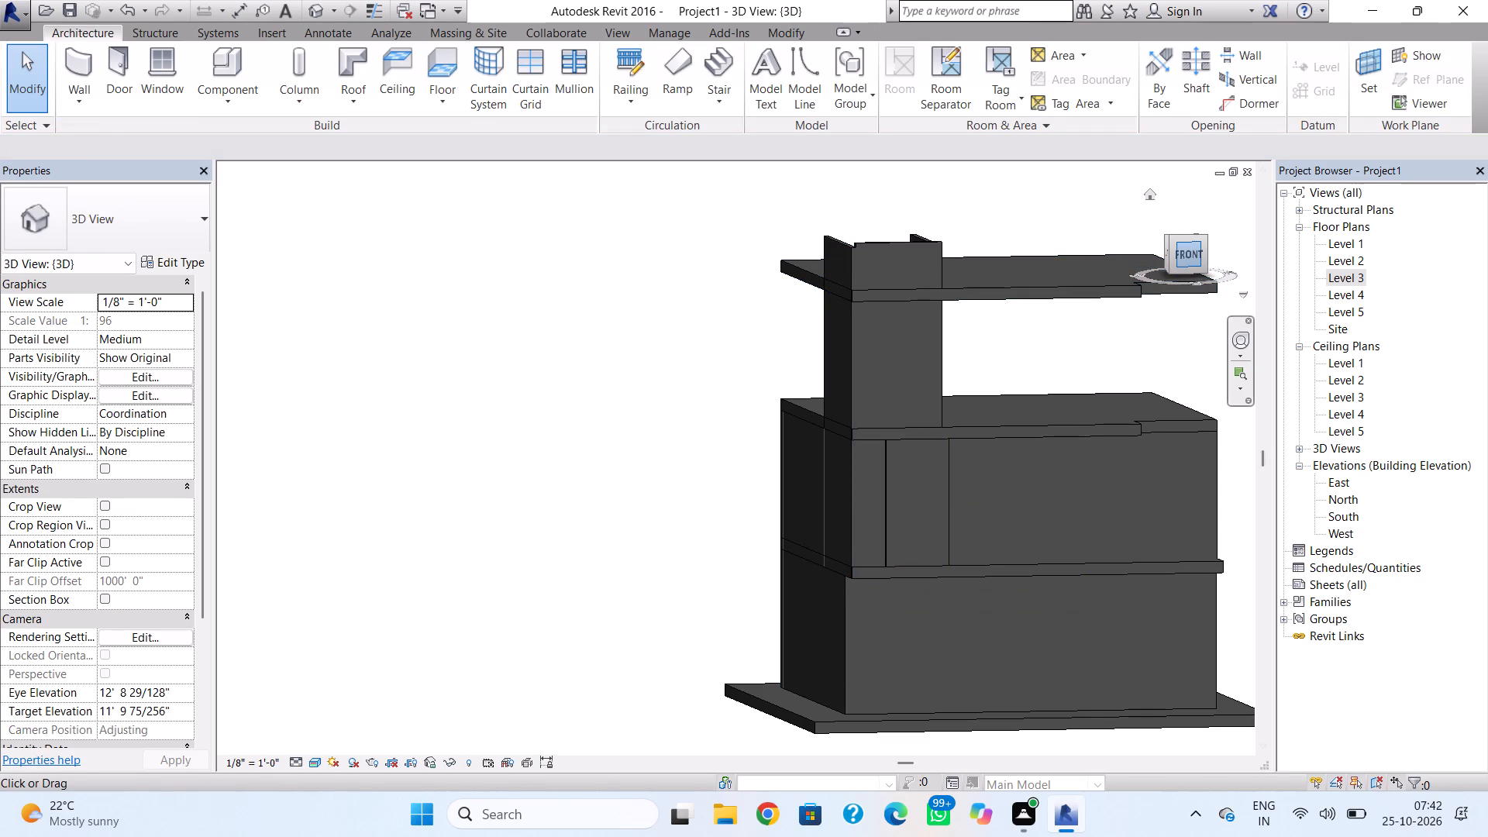
click(1193, 259)
click(1189, 261)
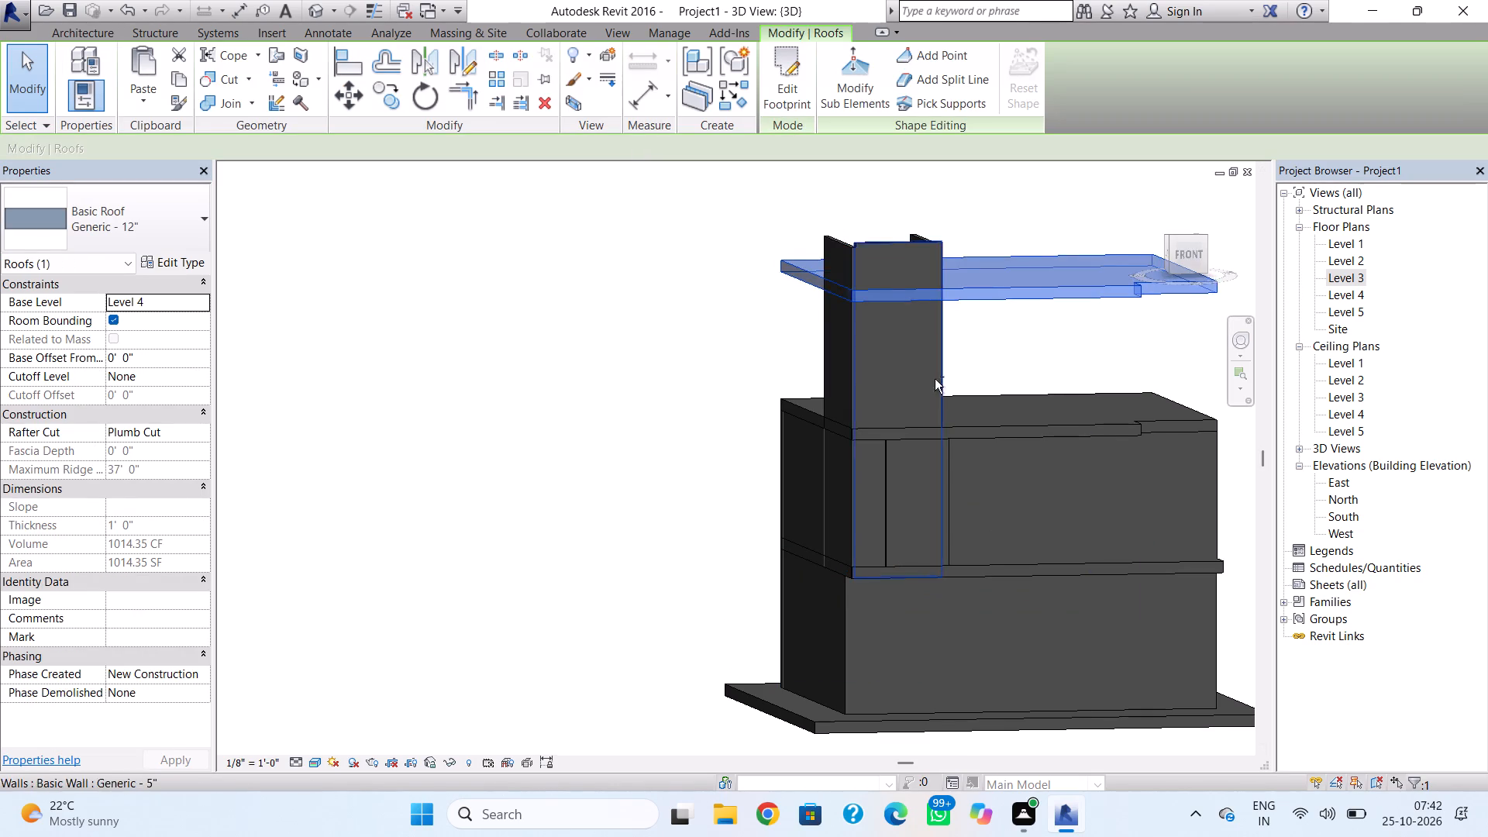
shift+right_drag(935, 381, 1487, 396)
middle_drag(1010, 458, 741, 540)
scroll(996, 468, up, 1)
shift+right_drag(771, 524, 765, 481)
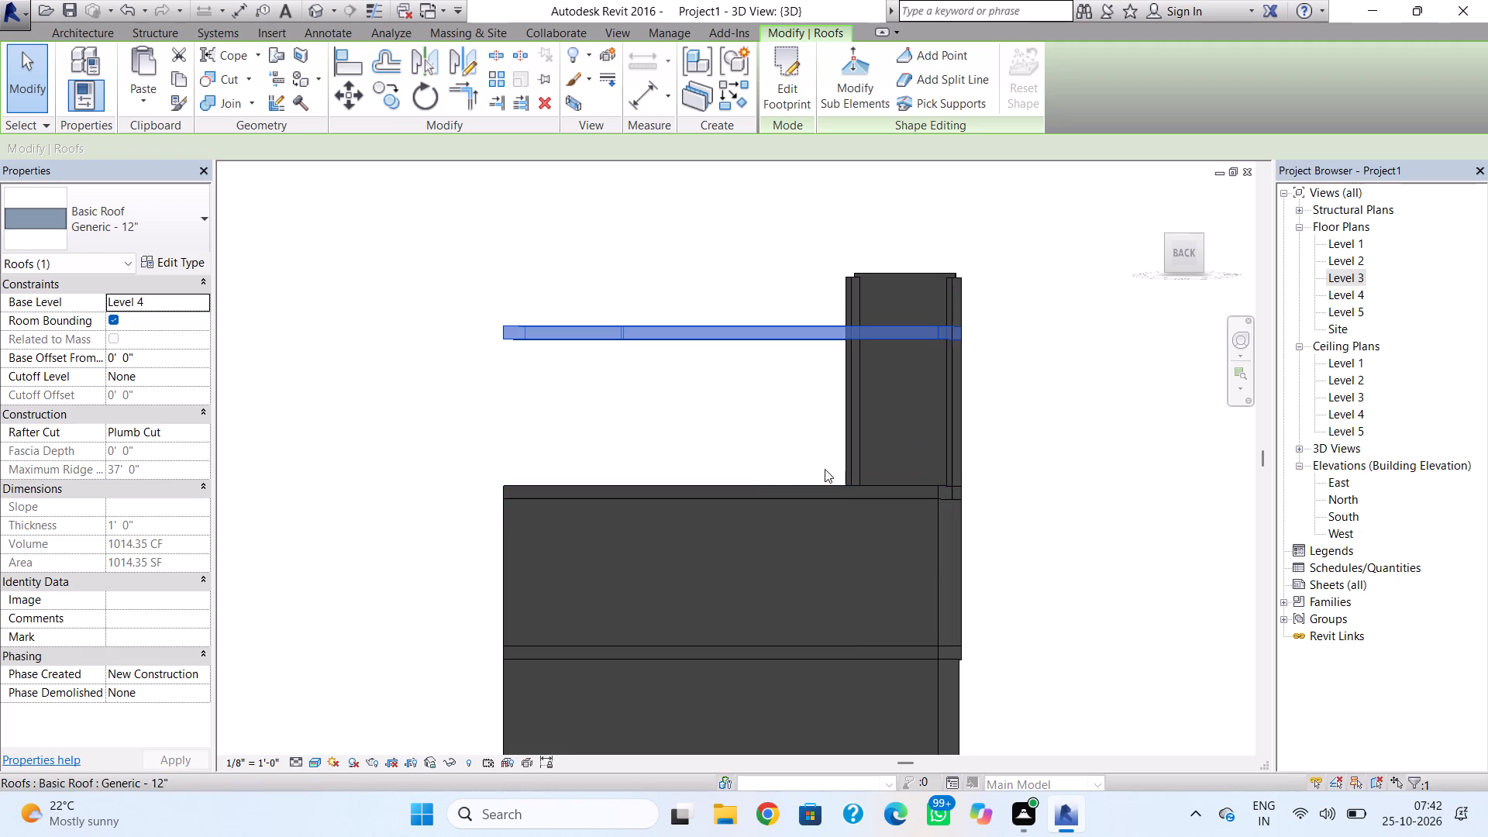
click(1181, 256)
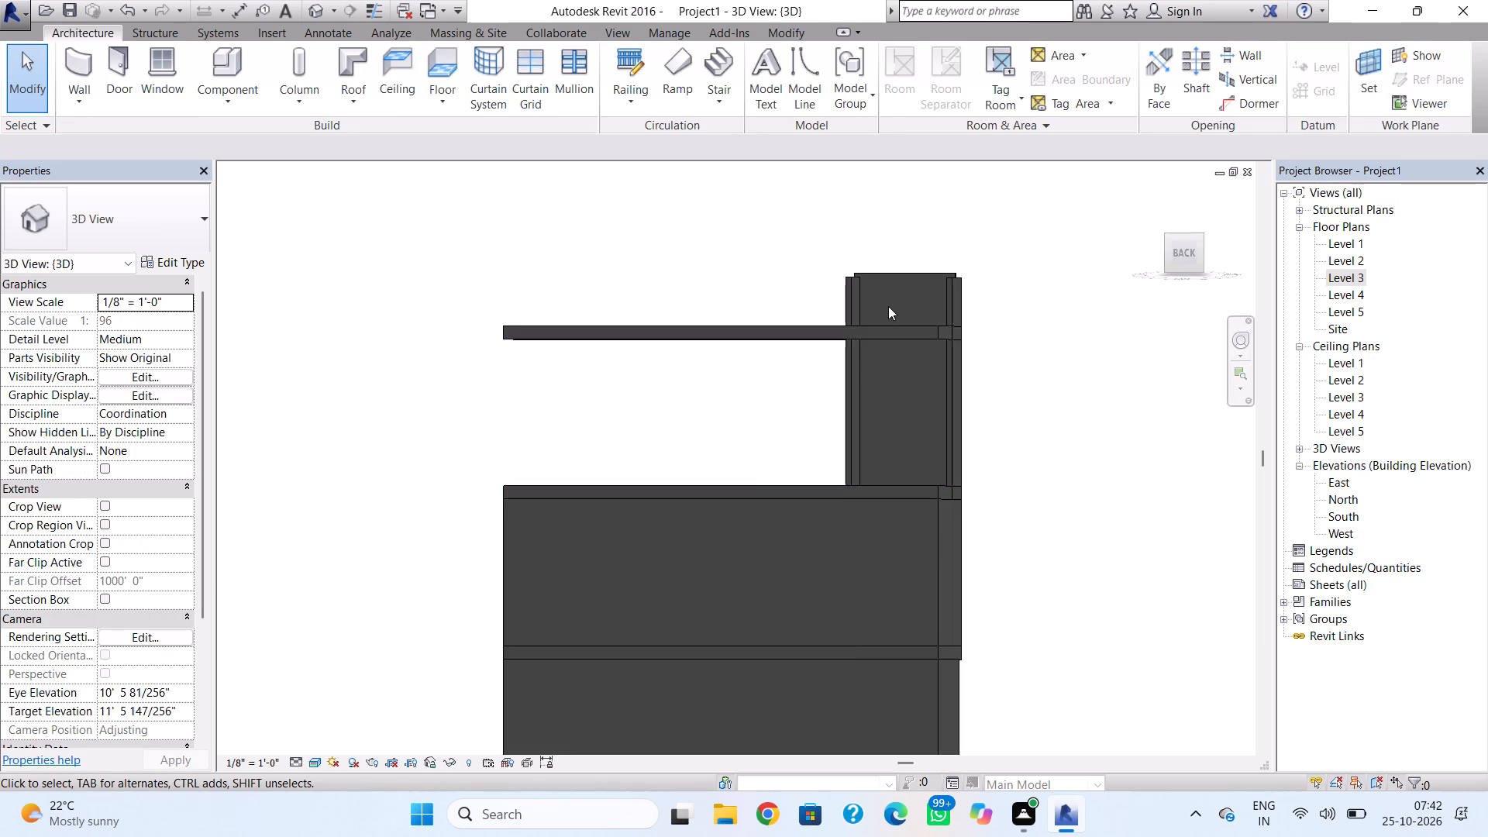
scroll(888, 305, up, 7)
click(901, 222)
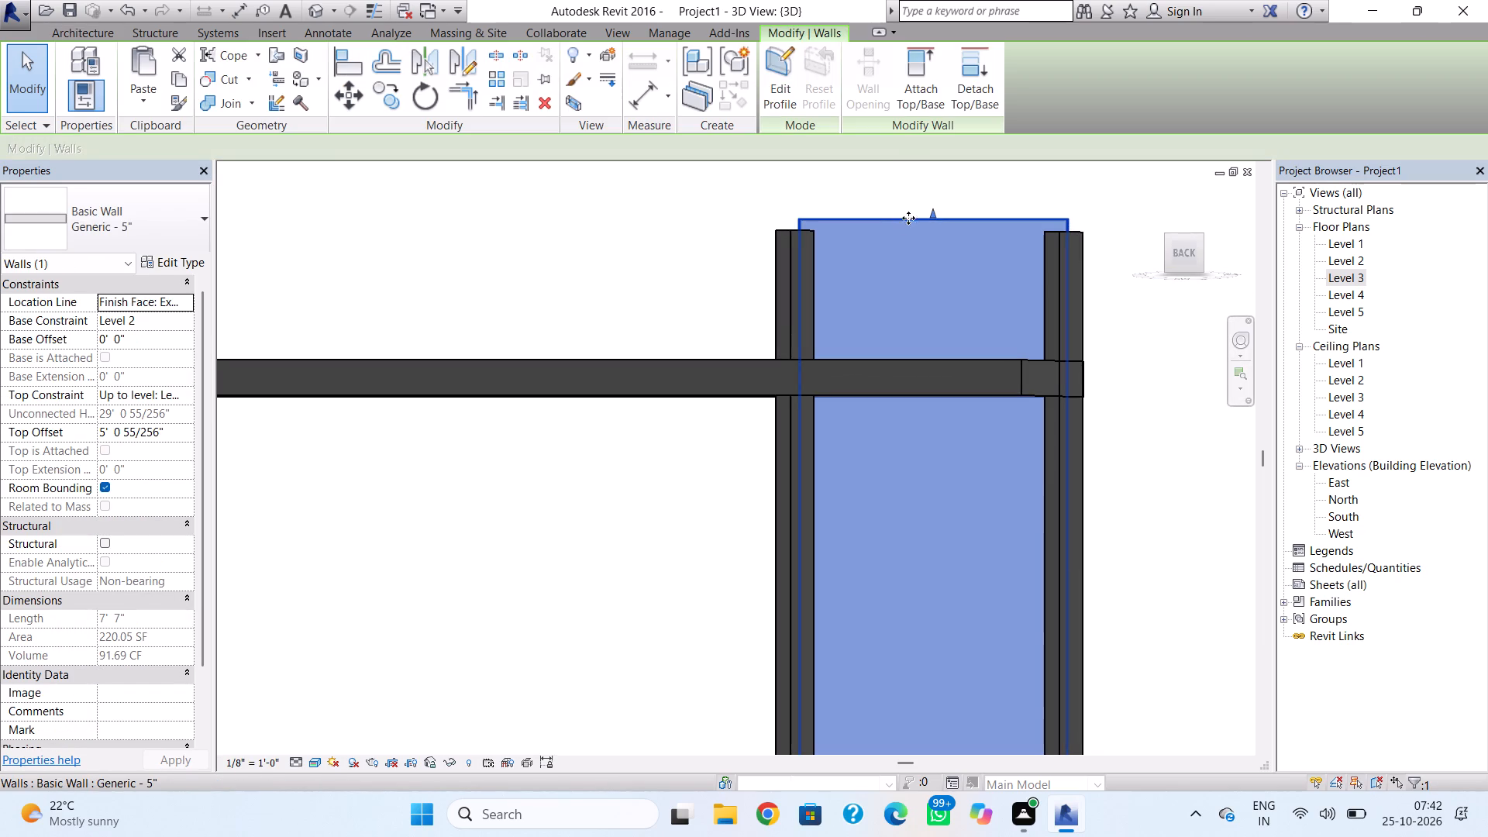
drag(928, 212, 935, 230)
click(1120, 400)
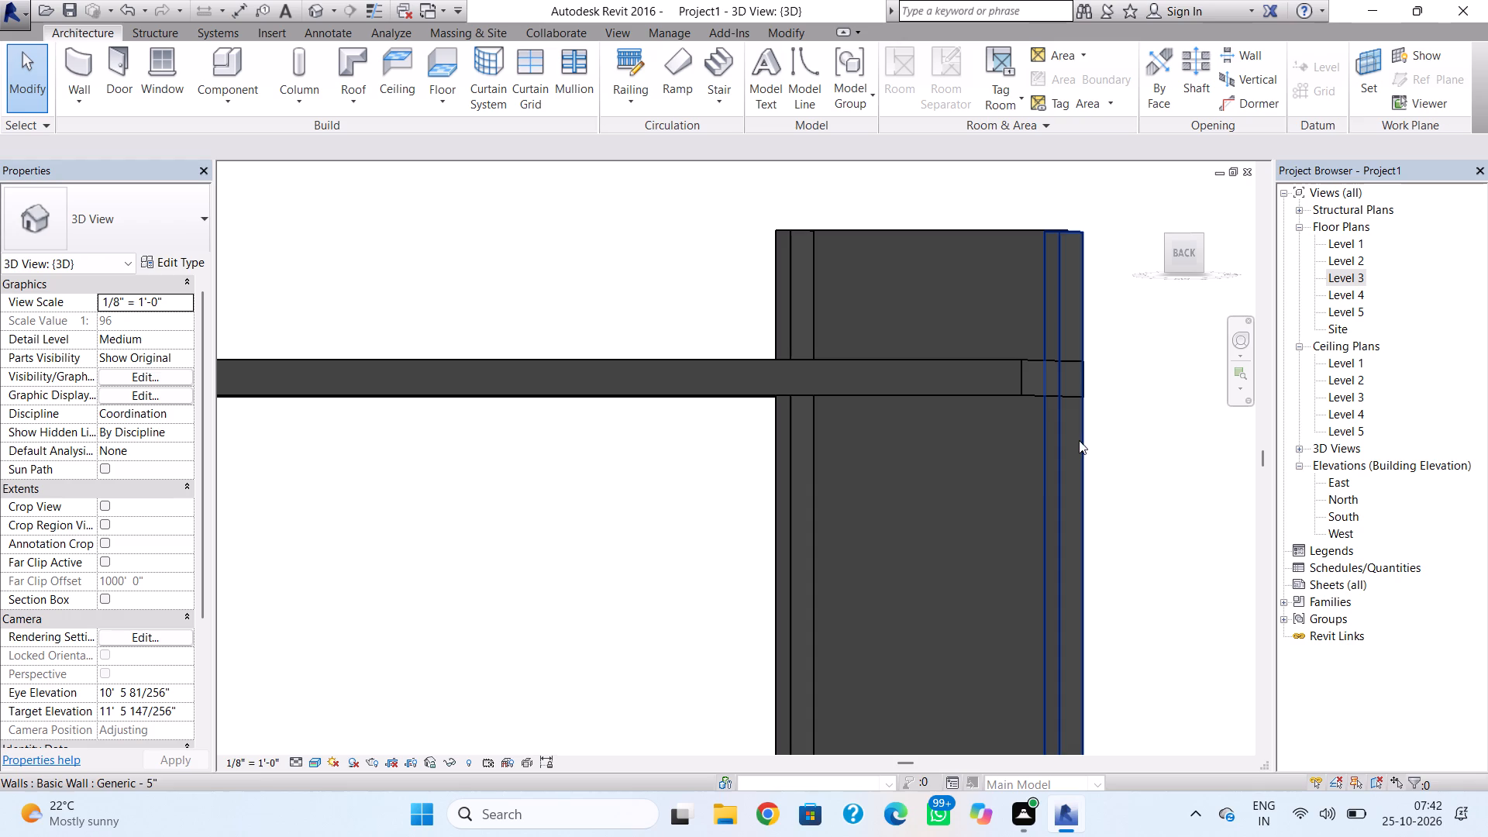
On the Level 3 floor plan, draw a Generic - 5" wall up to Level 4 across the U-shaped enclosure's open end.
shift+right_drag(1085, 460, 762, 505)
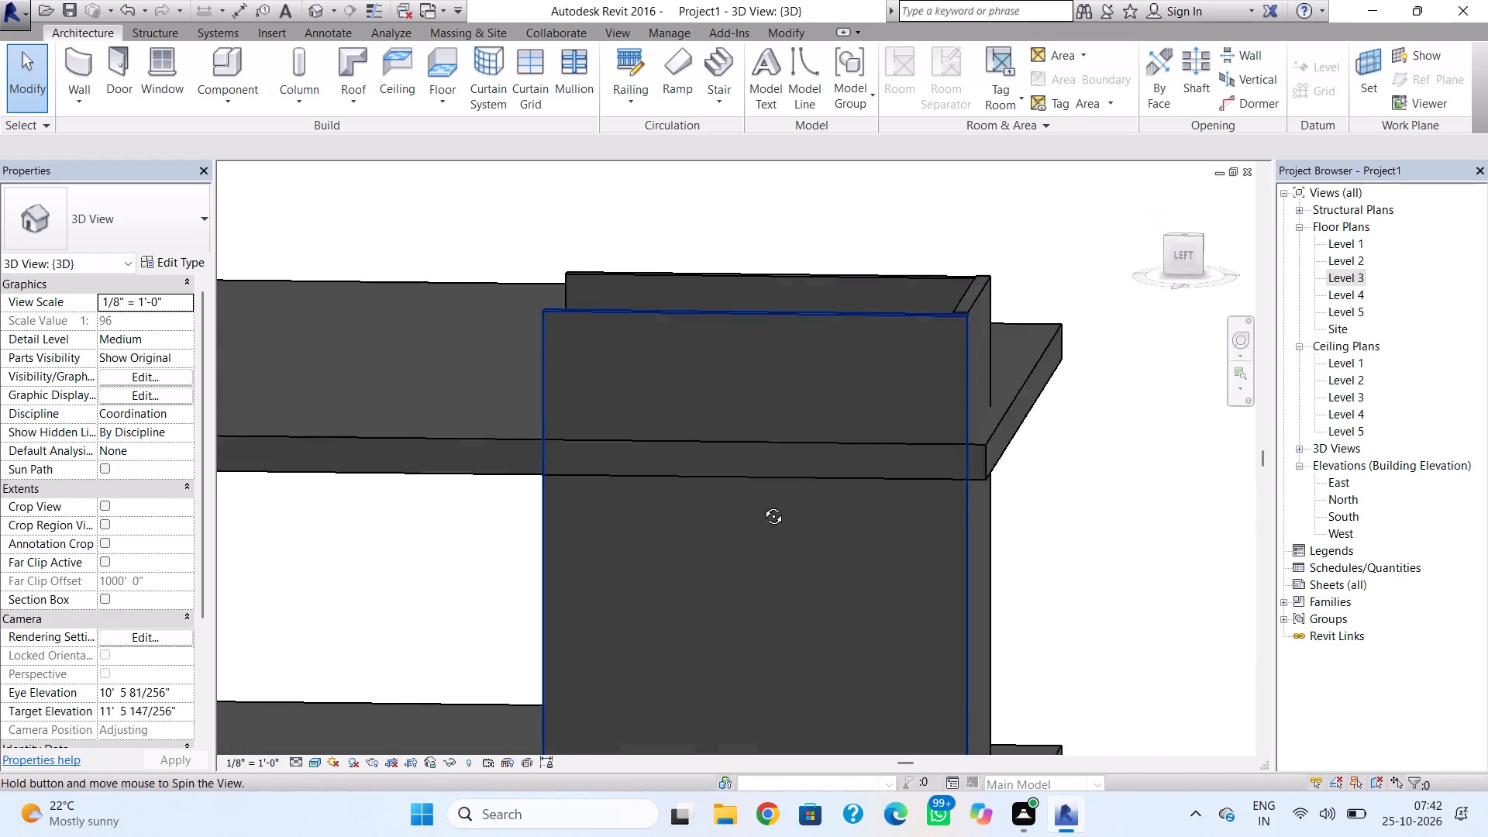
shift+right_drag(762, 505, 1073, 485)
scroll(1056, 553, down, 2)
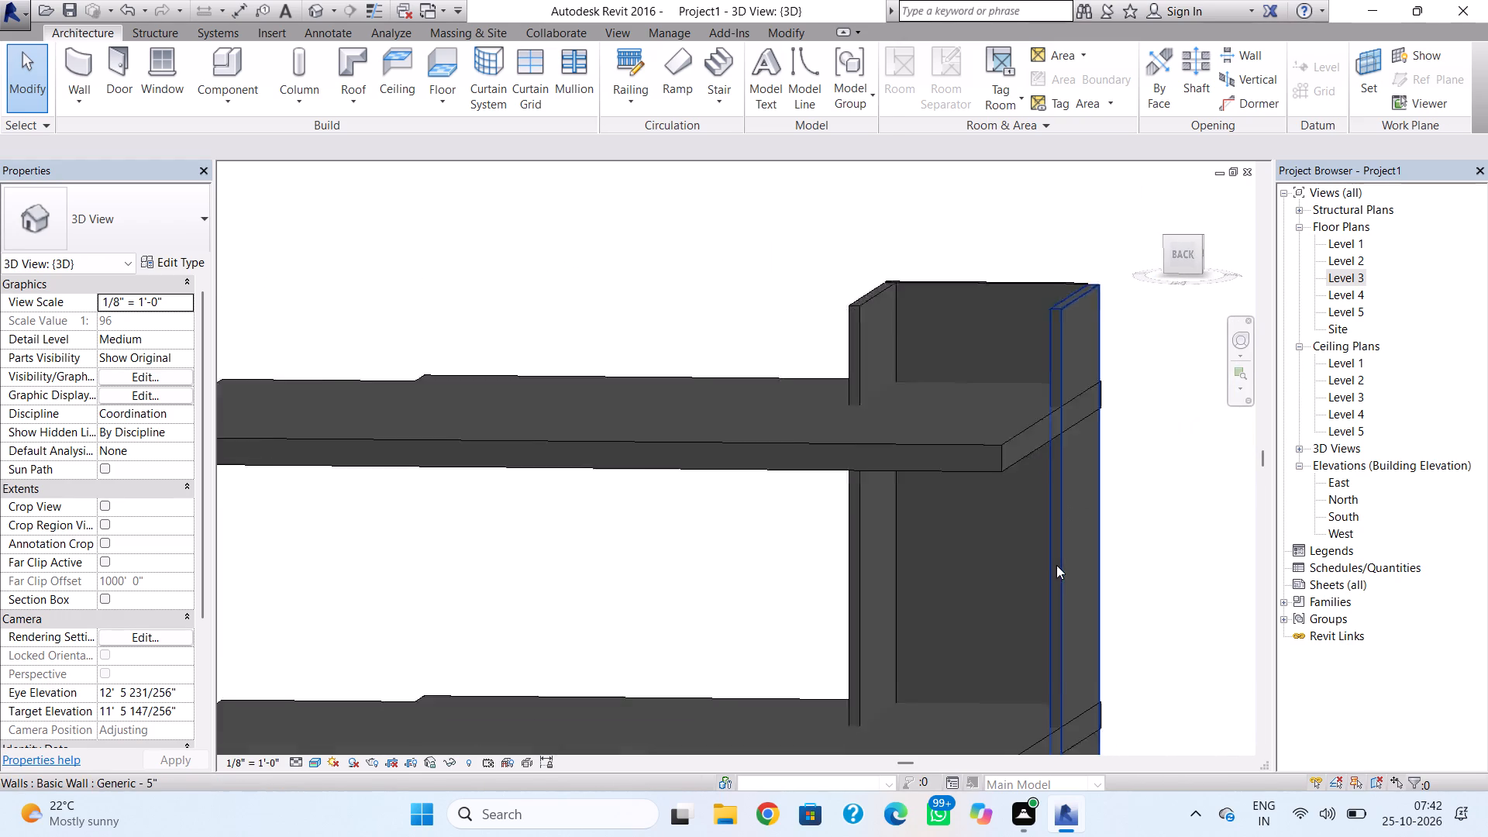
scroll(1056, 565, down, 1)
middle_click(1047, 476)
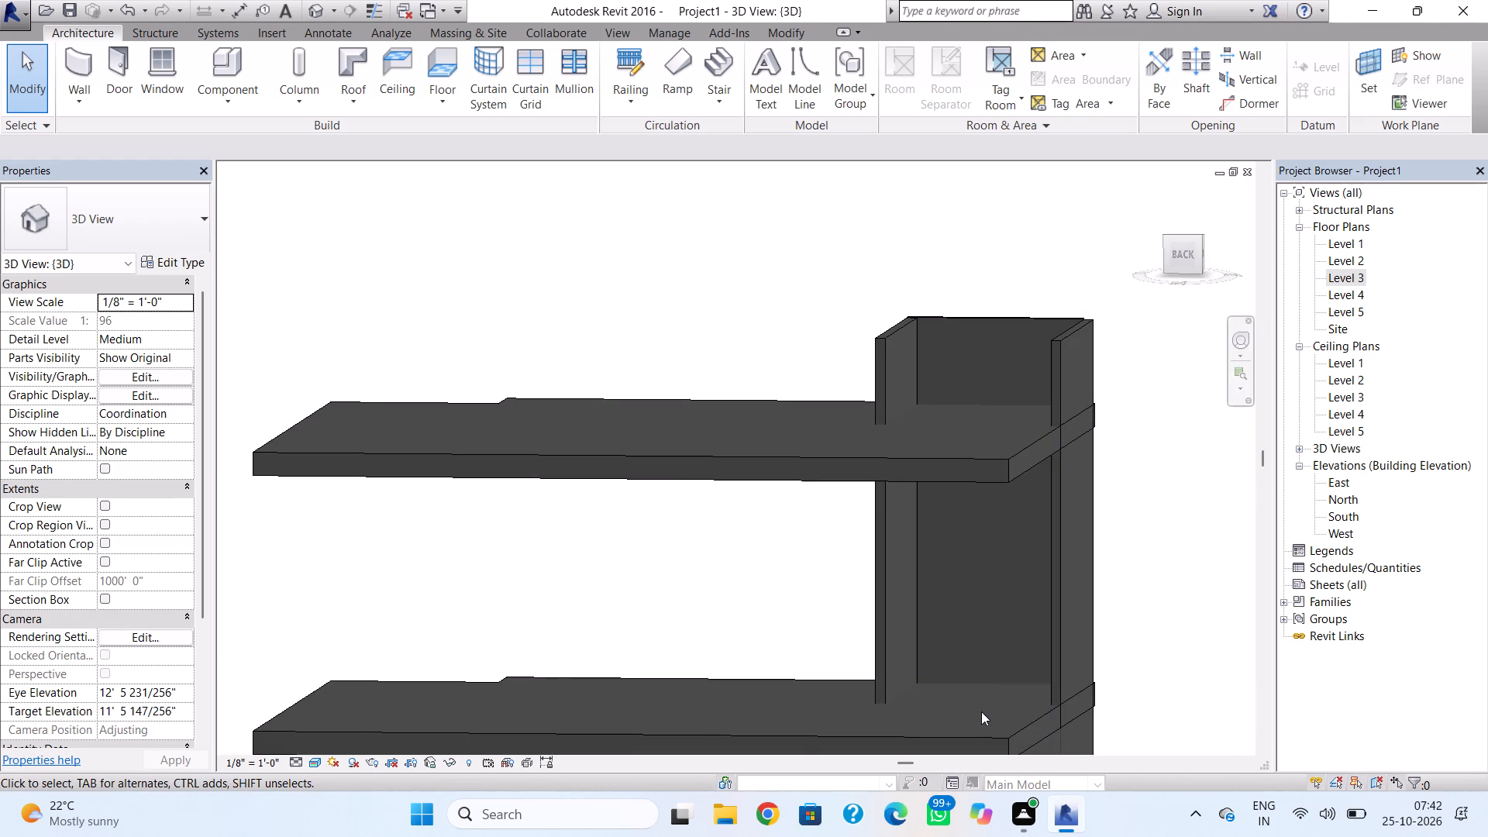
double_click(1345, 274)
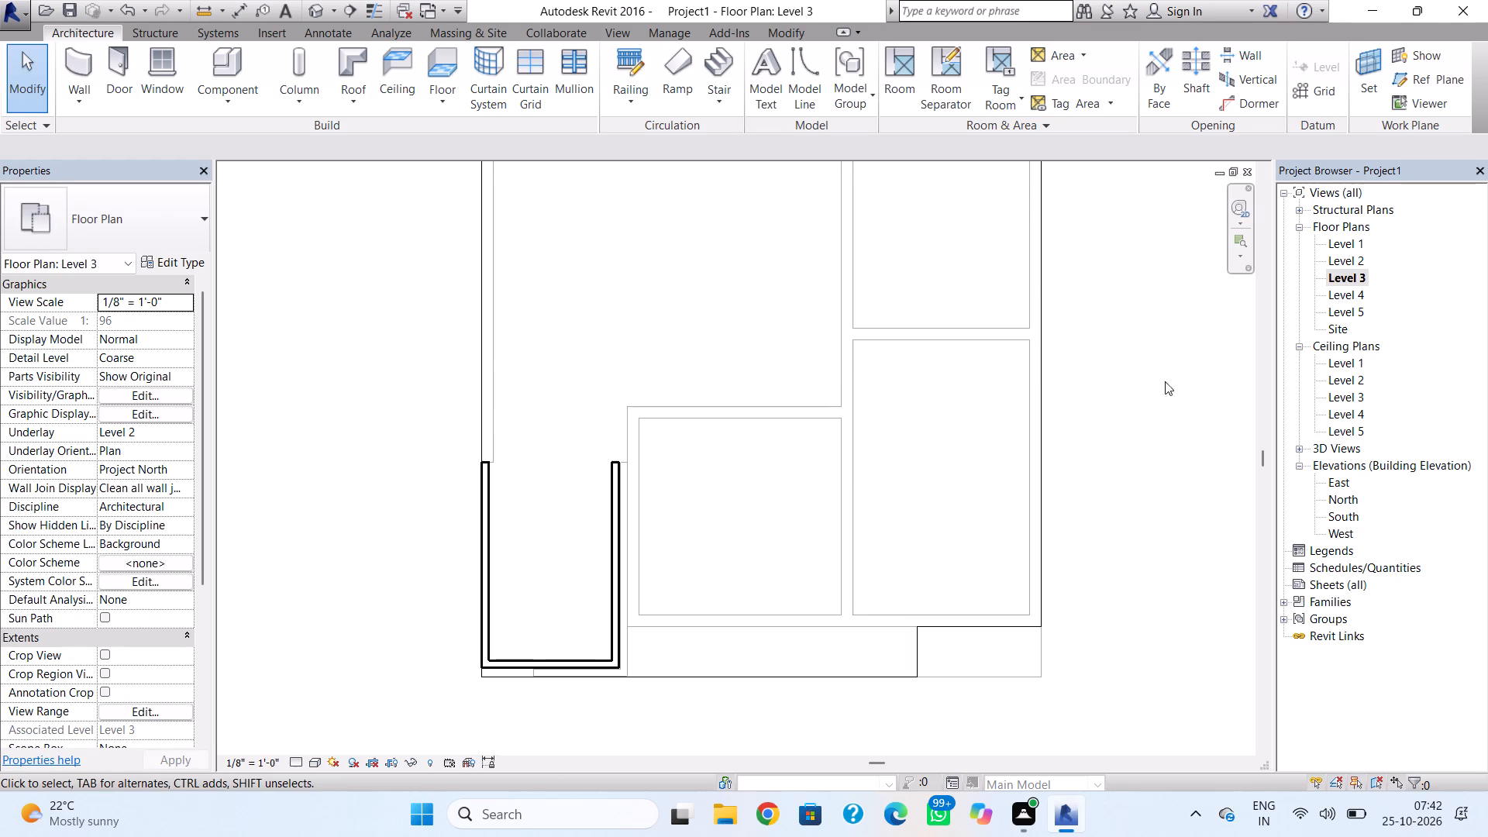
click(77, 62)
click(121, 220)
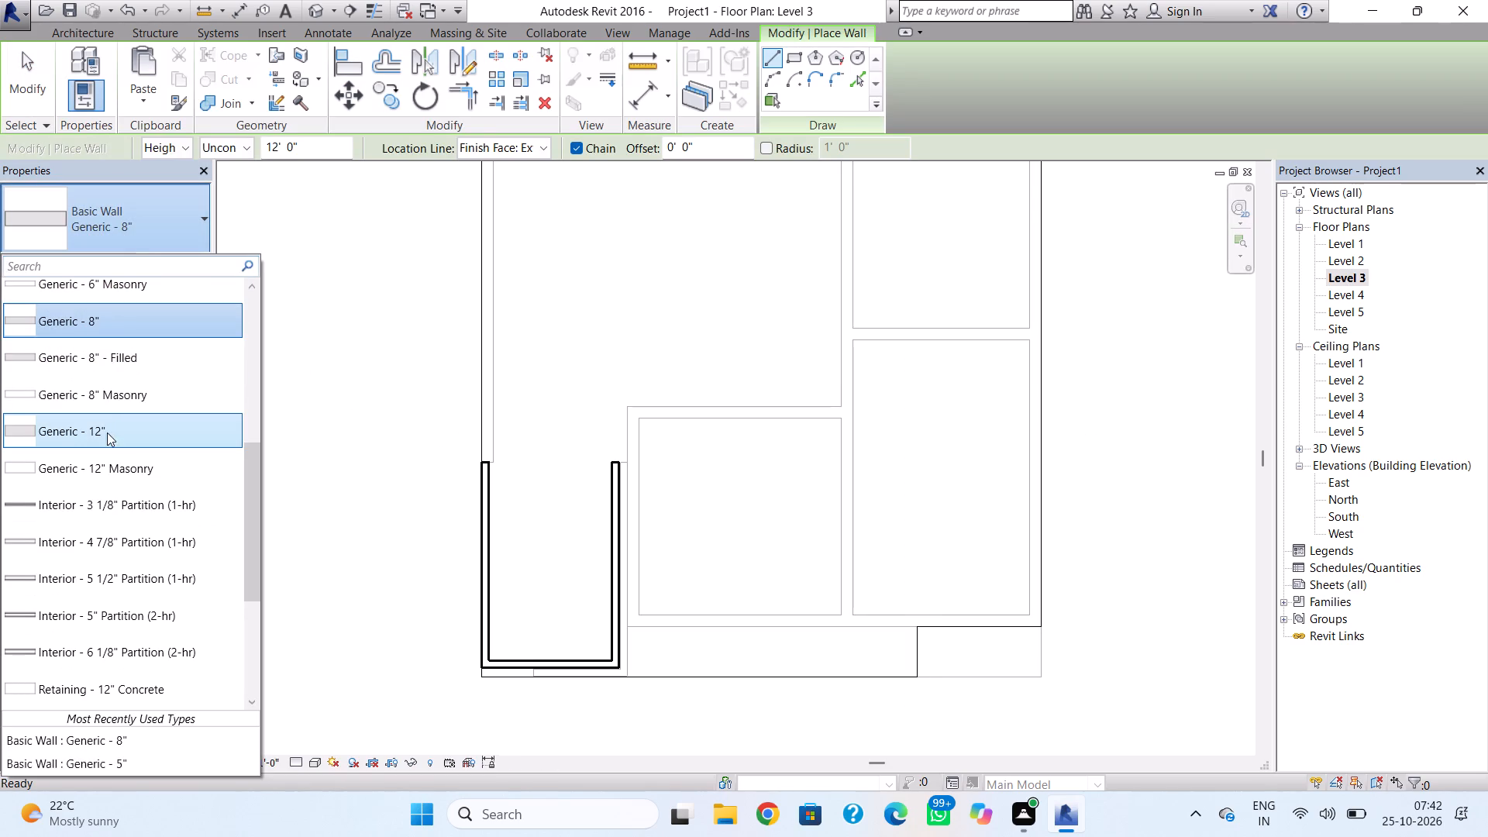
scroll(102, 446, up, 2)
click(97, 305)
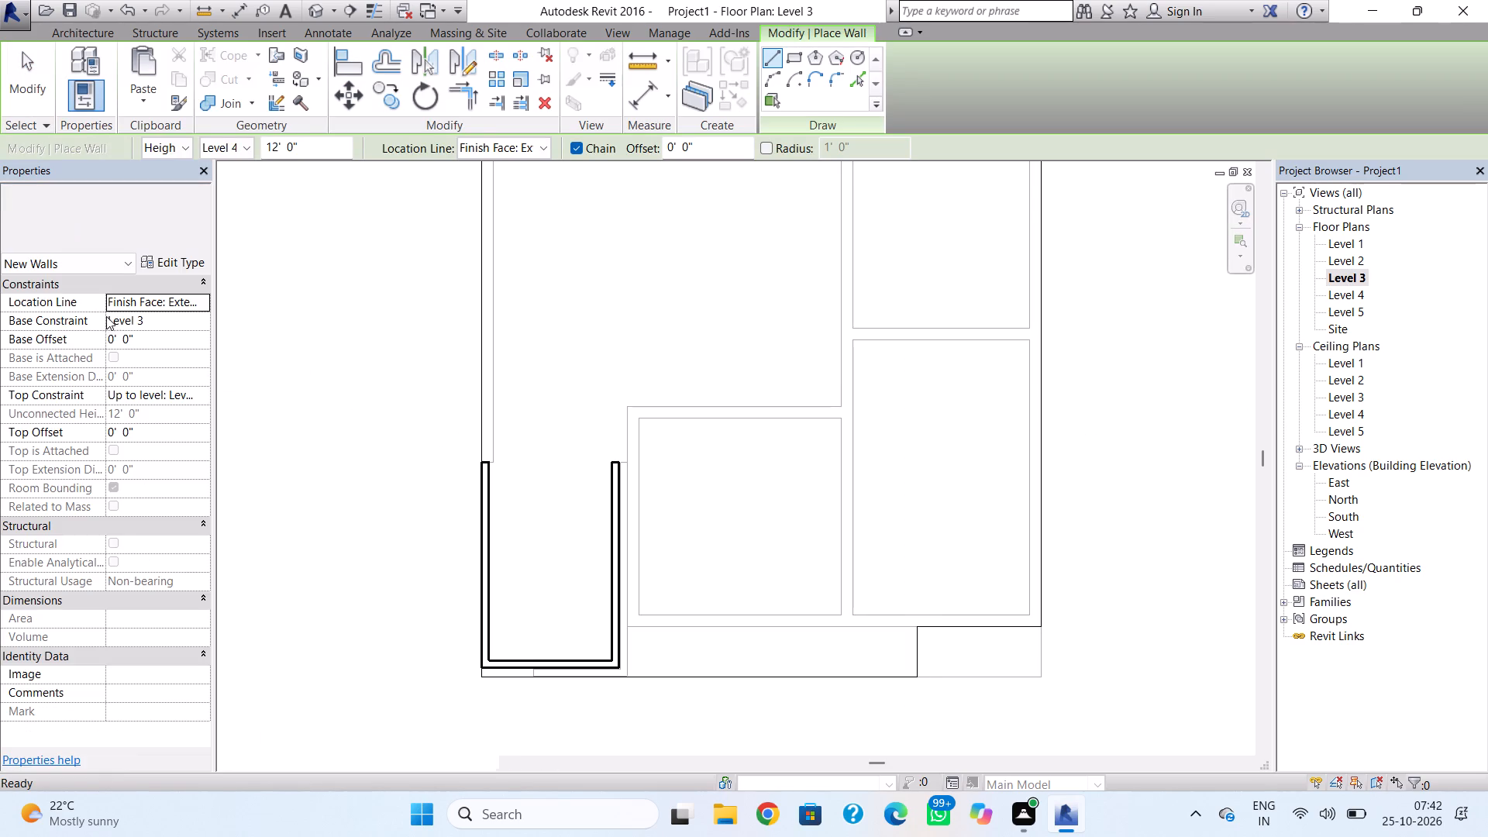
click(620, 456)
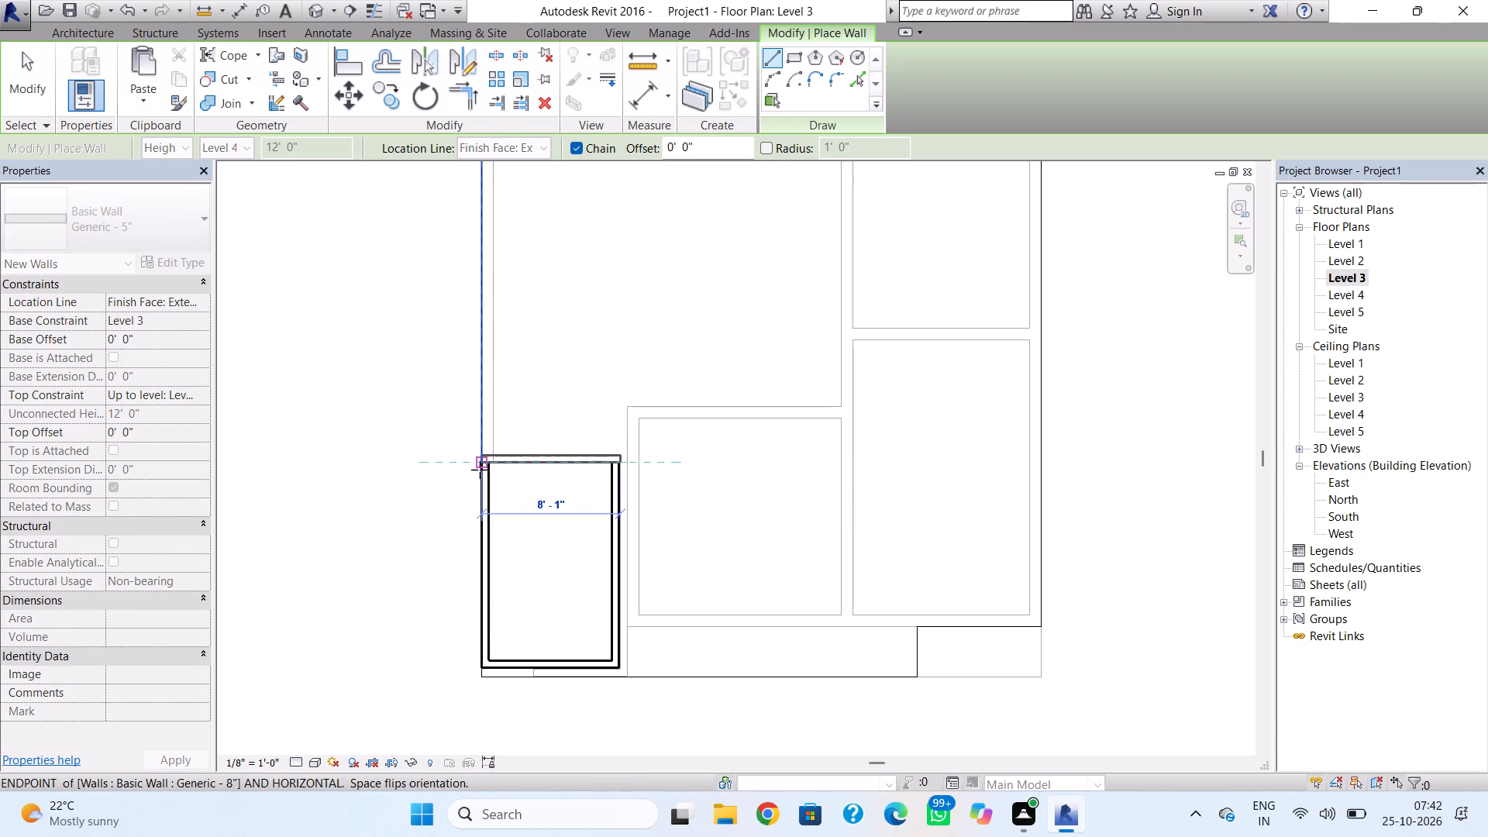
scroll(480, 470, up, 7)
click(478, 448)
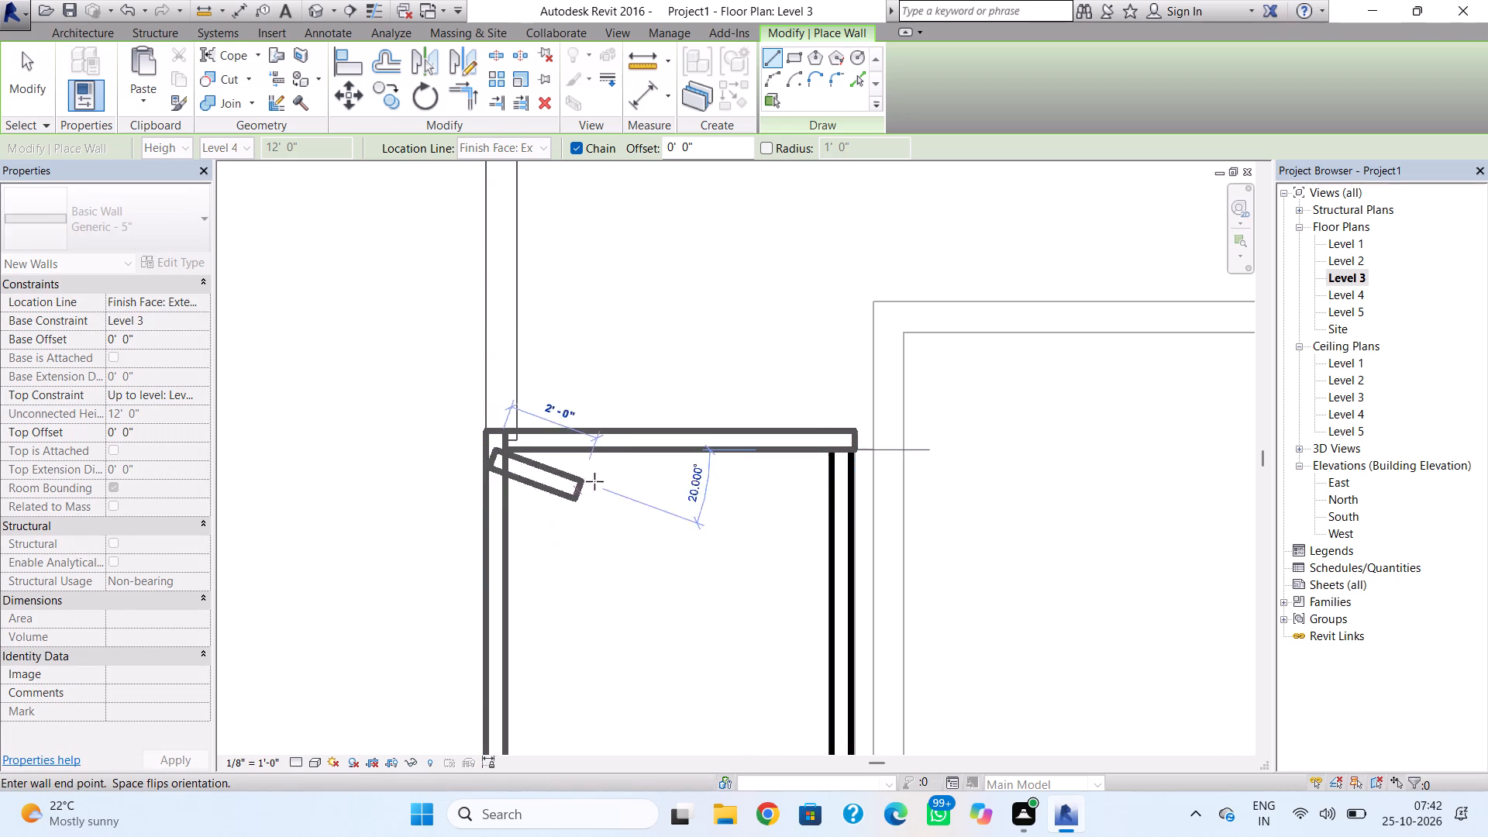
key(Escape)
key(Escape)
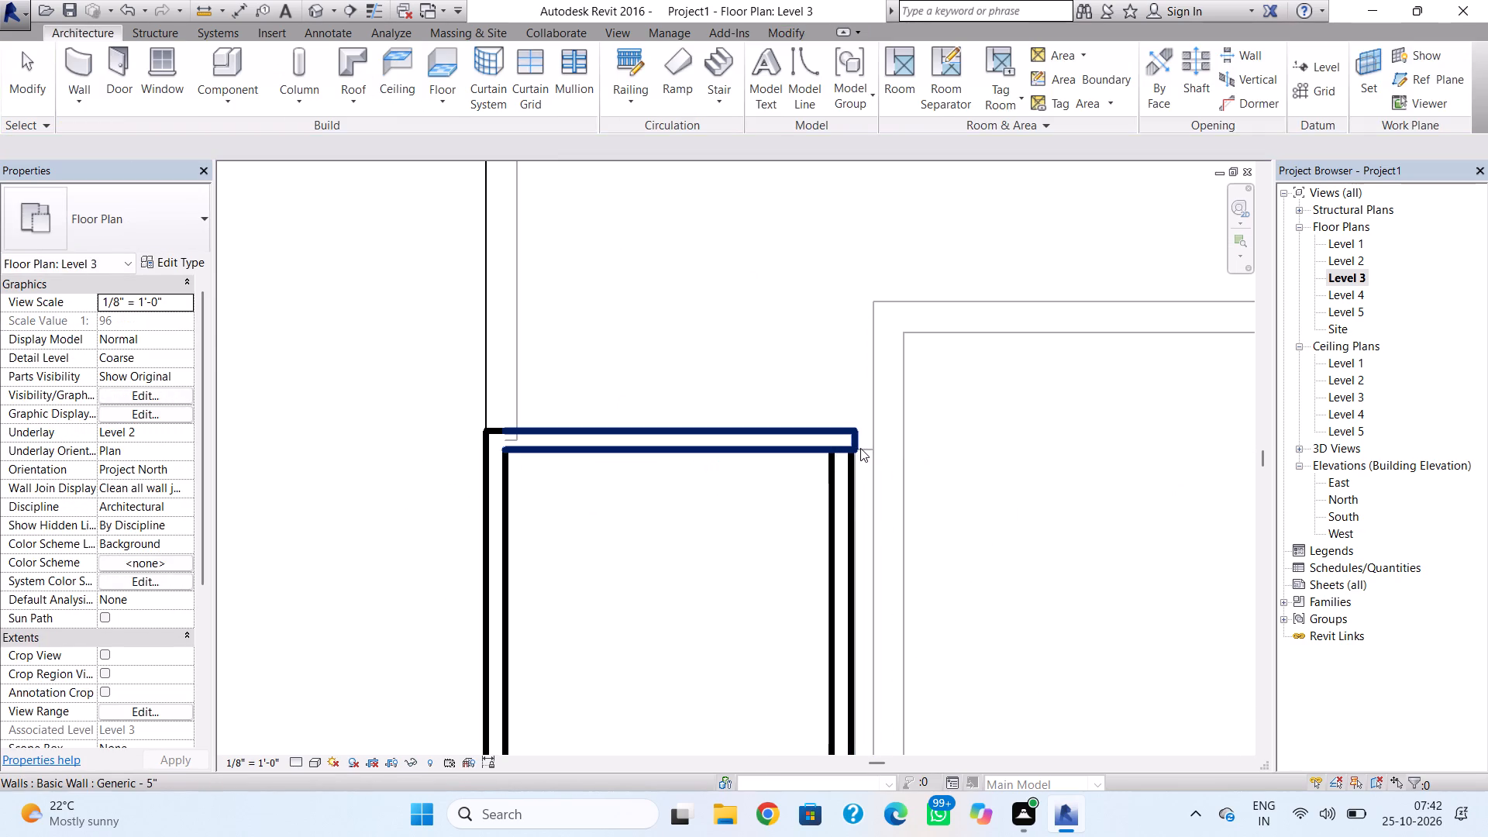
Shorten the new closing wall to about 7'-7" so its end joins the enclosure's inner side wall at the corner.
click(860, 448)
scroll(860, 447, up, 6)
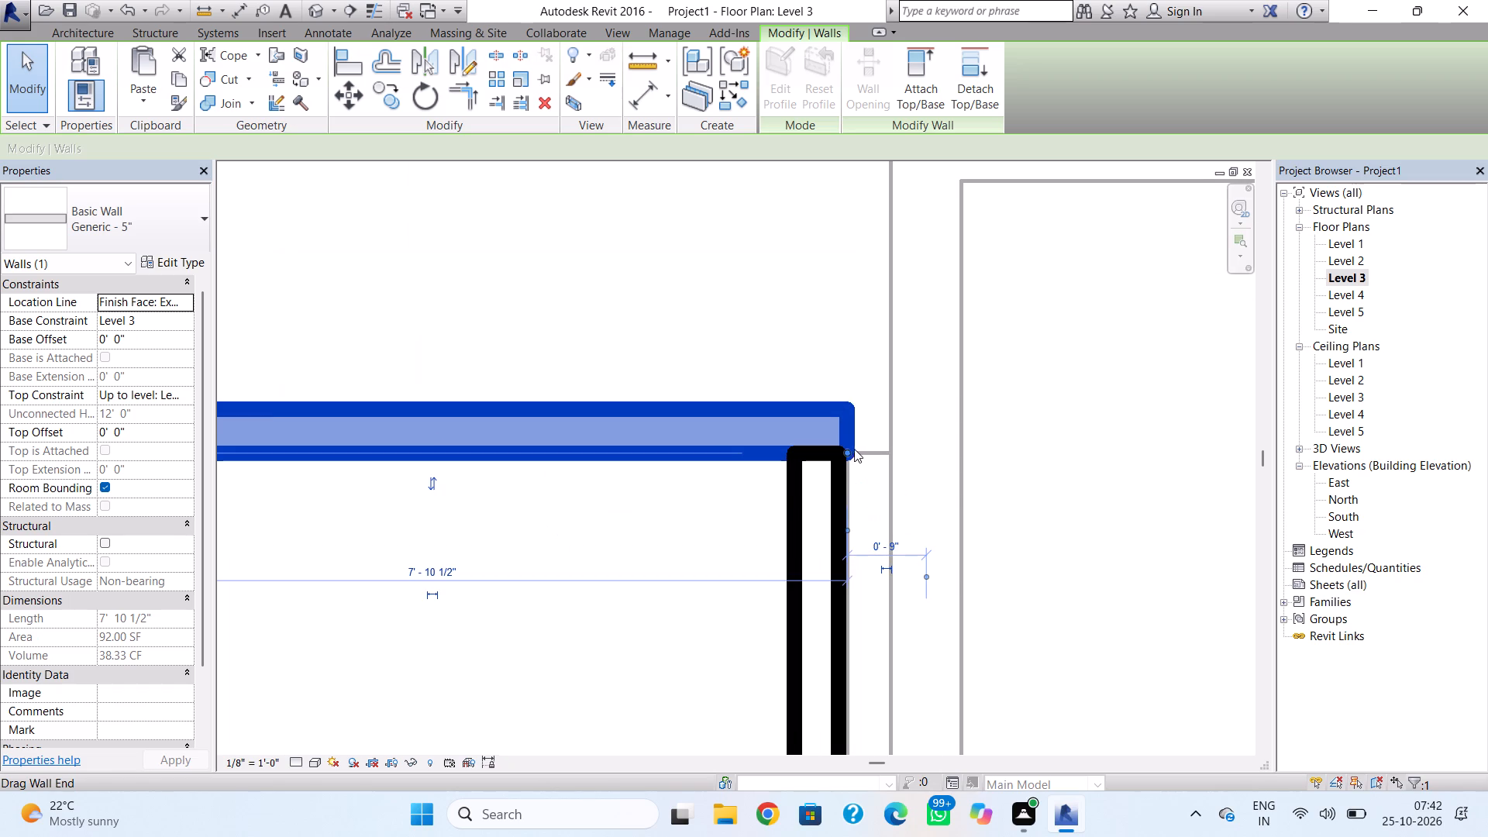
drag(849, 450, 838, 454)
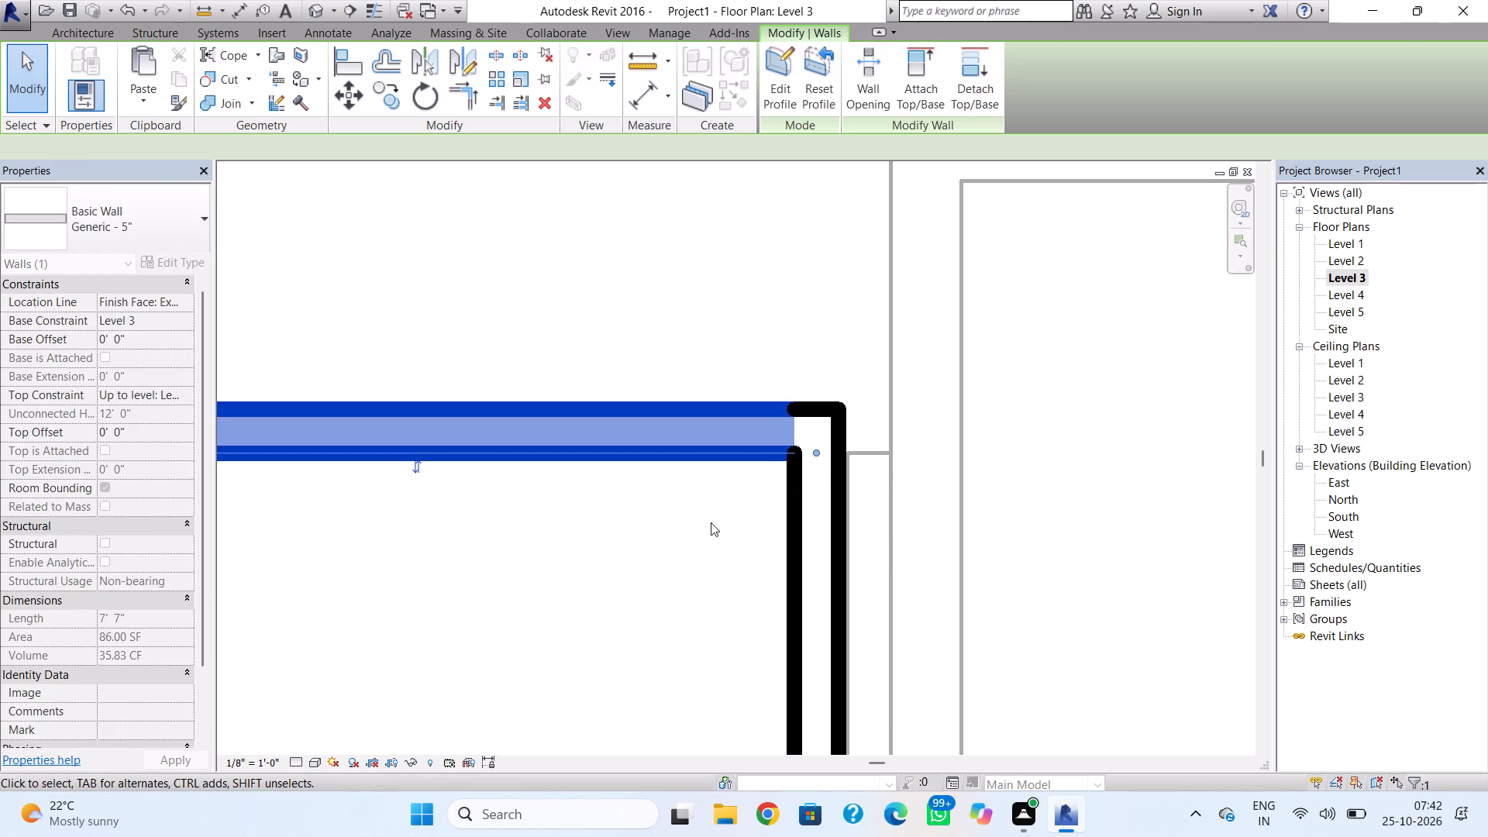
click(673, 533)
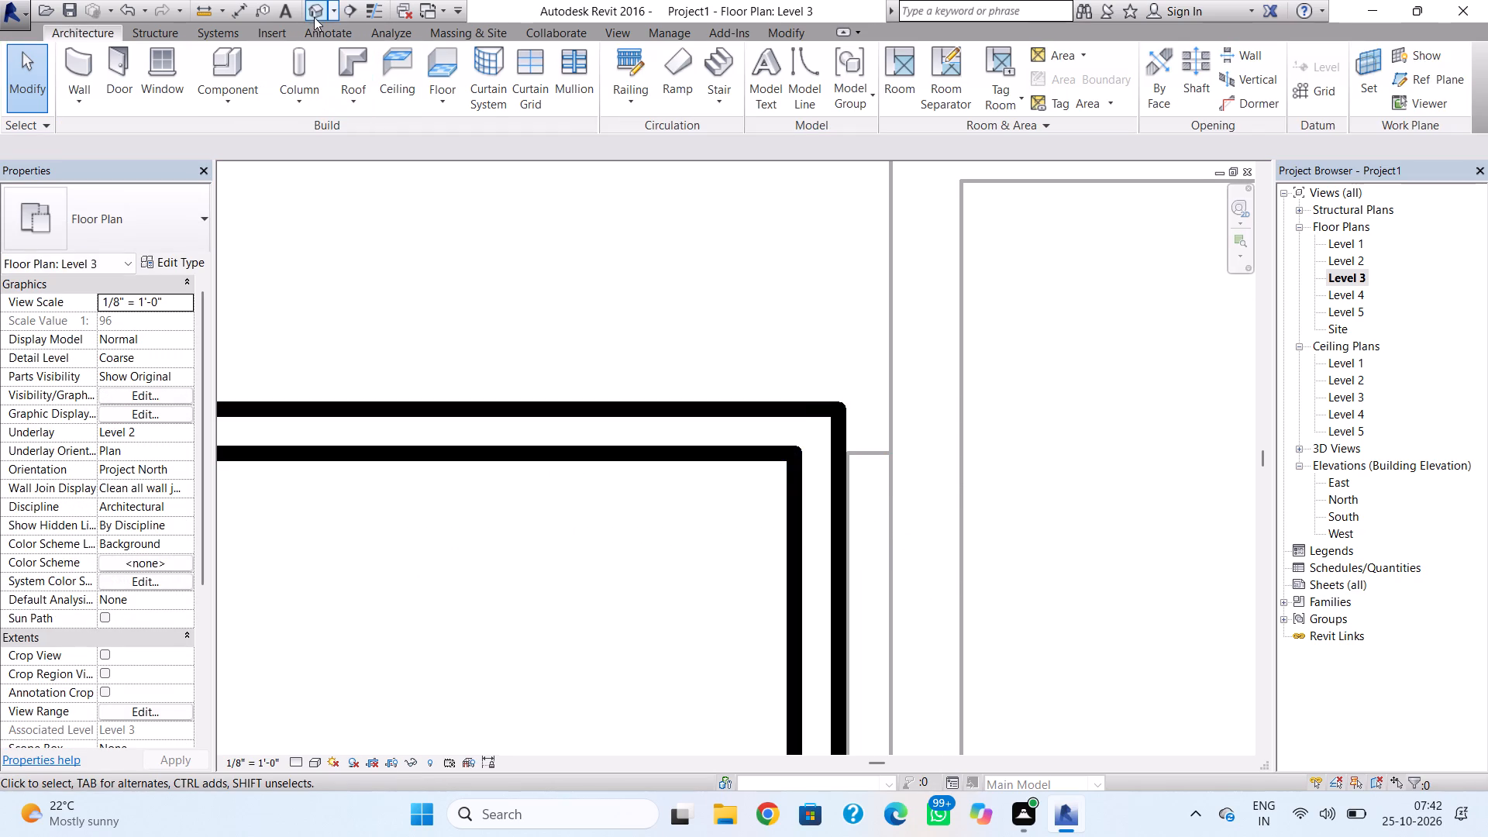
In the 3D view, raise the closing wall above the Level 4 roof, with a top offset of about 4'-8".
click(313, 15)
shift+right_drag(632, 503, 682, 501)
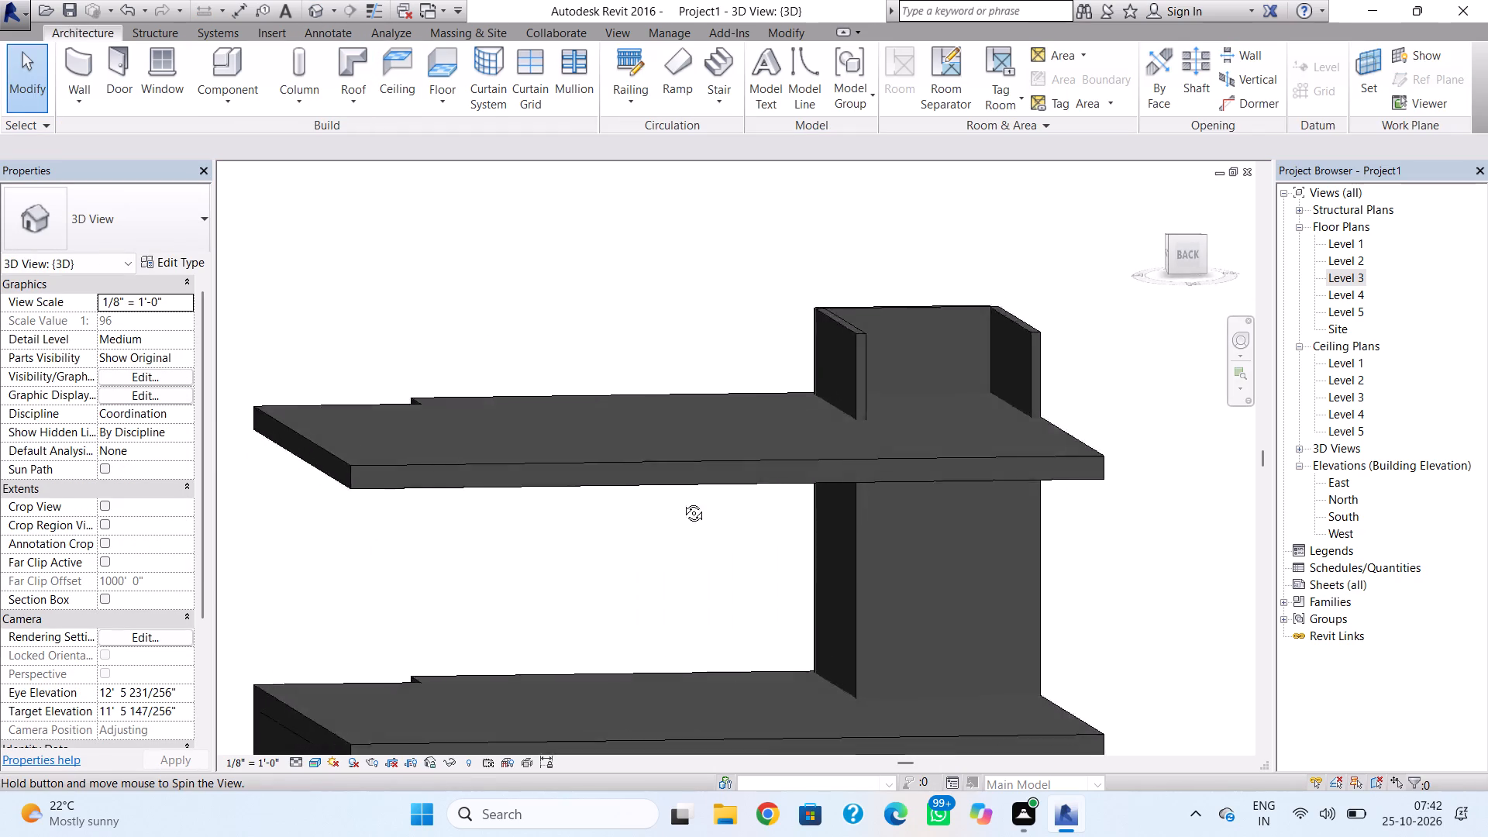
shift+right_drag(682, 501, 682, 446)
shift+right_drag(678, 485, 653, 602)
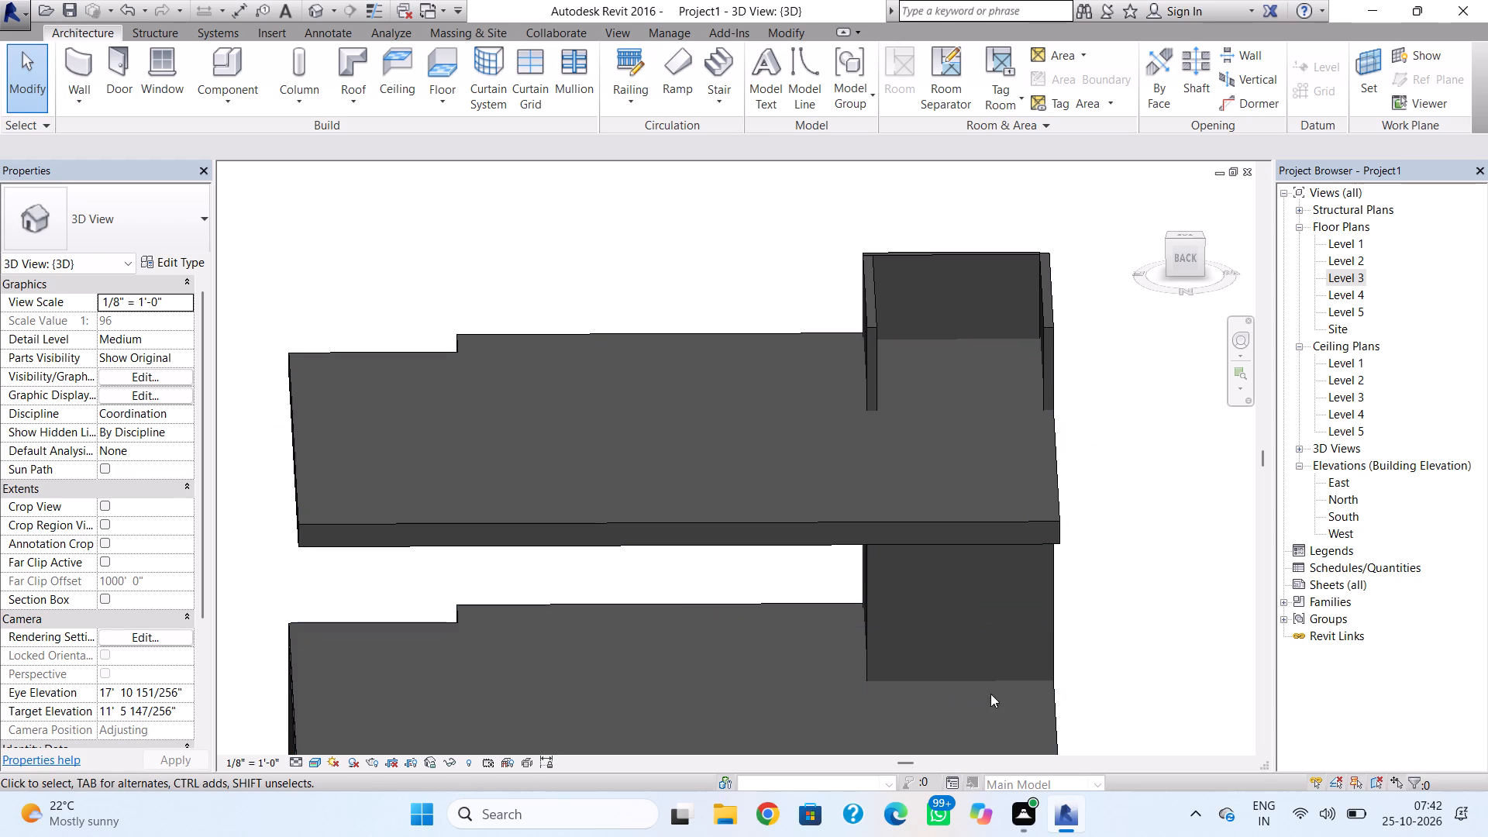
double_click(974, 674)
click(974, 674)
click(877, 636)
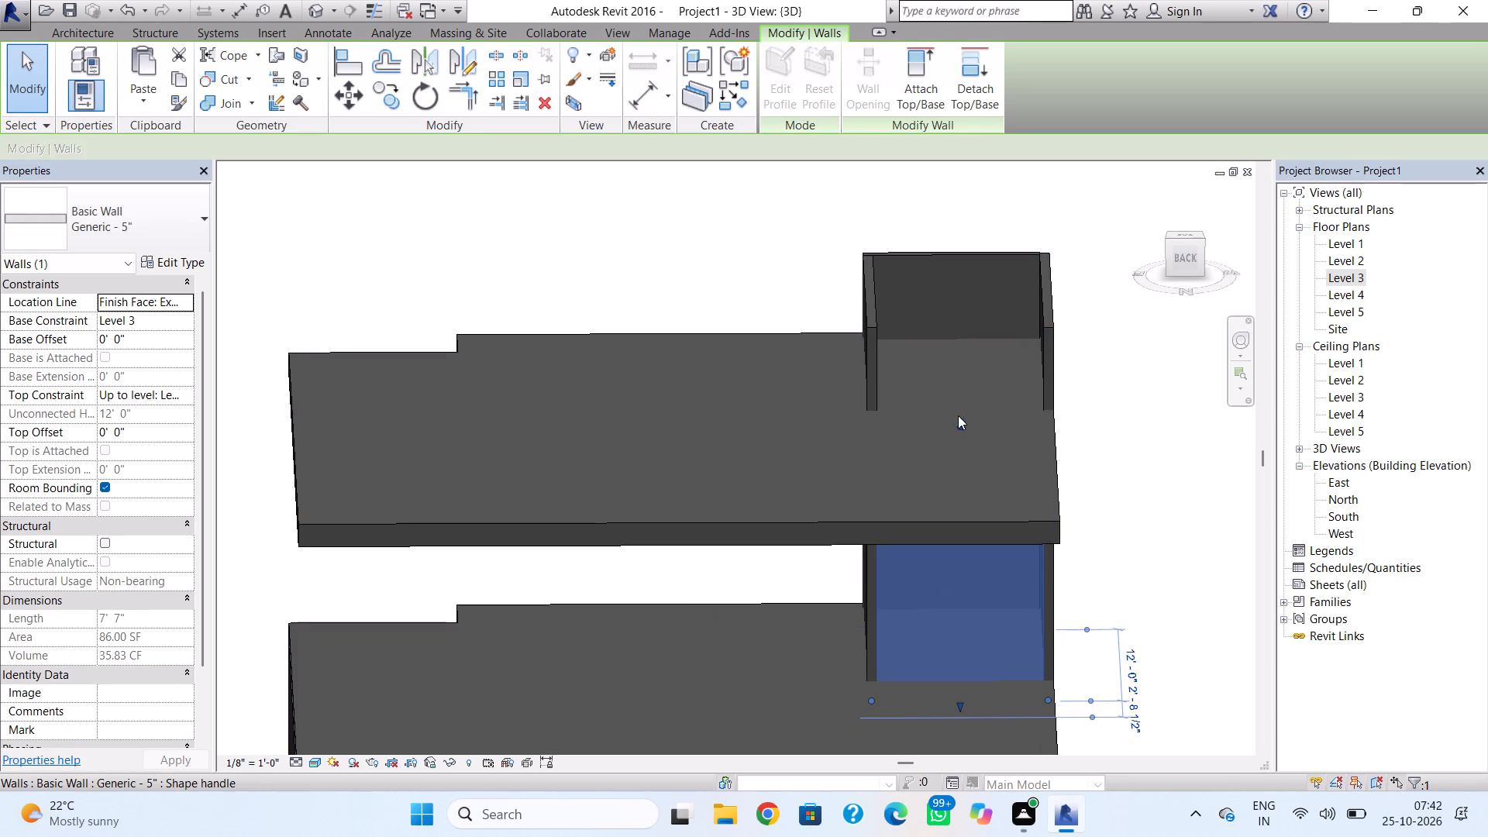
drag(960, 420, 956, 325)
shift+right_drag(1090, 691, 1077, 610)
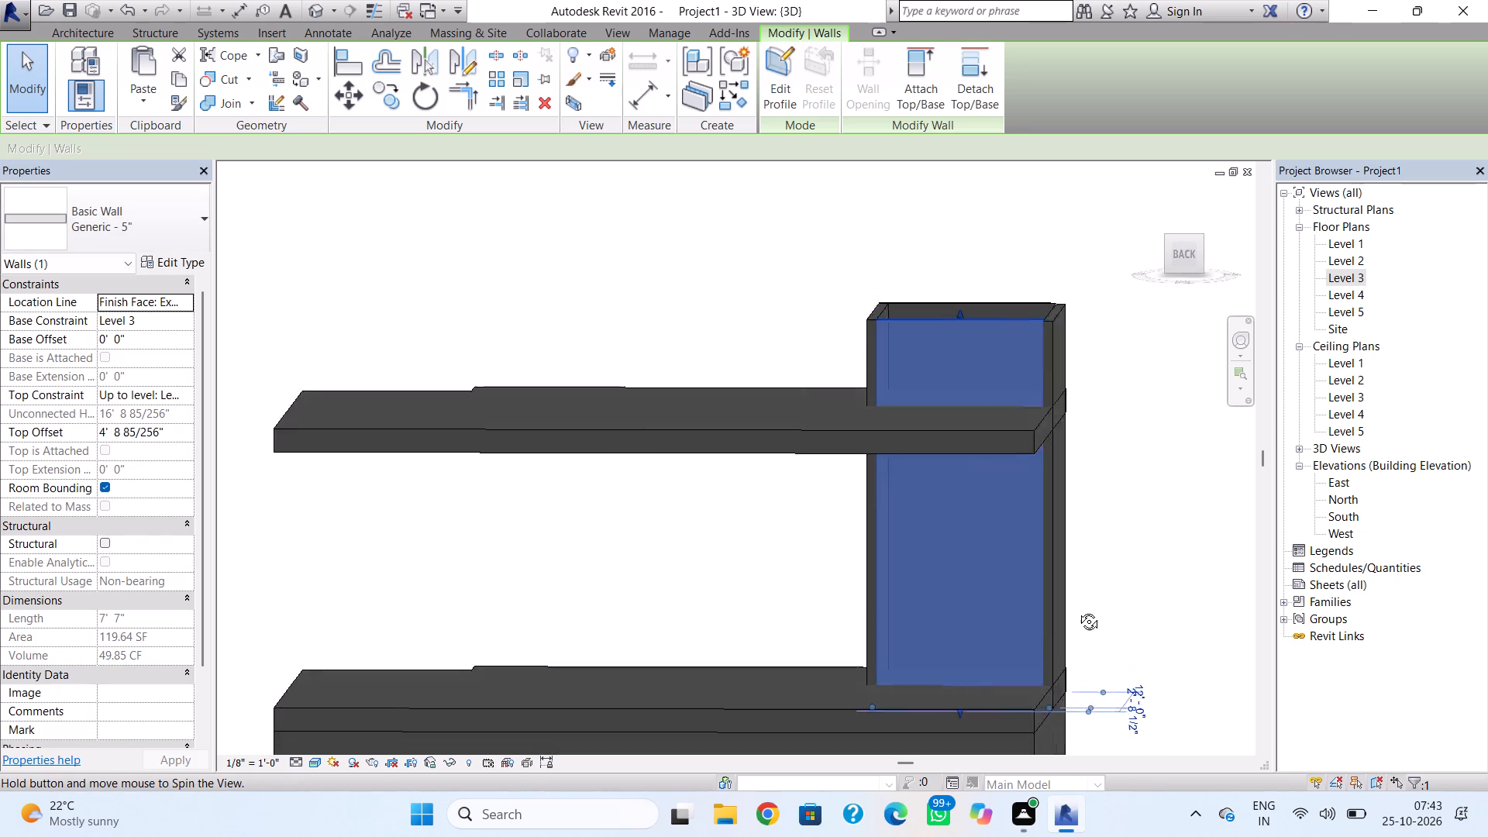
shift+right_drag(1077, 610, 1086, 610)
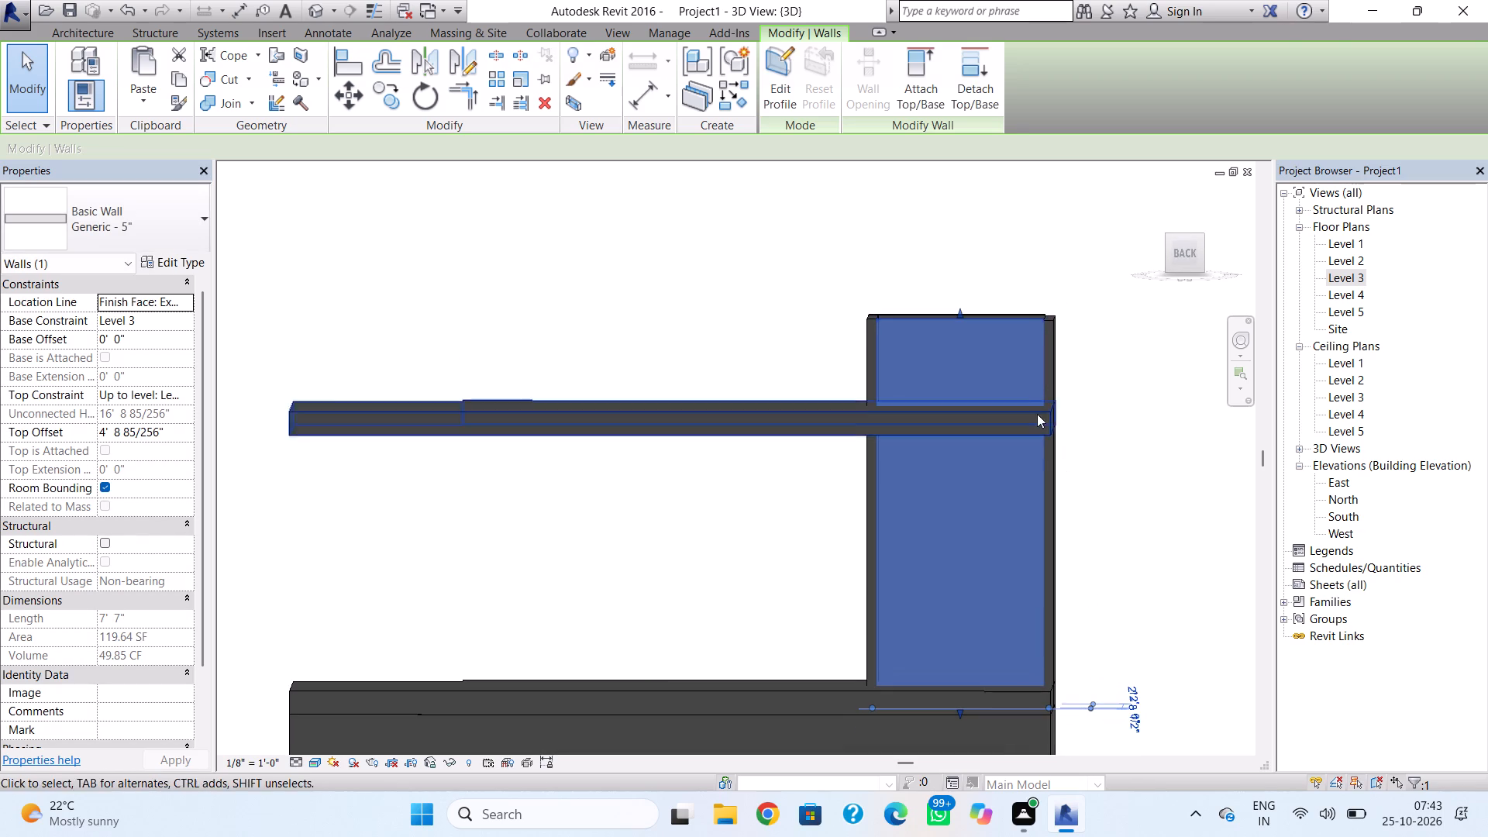
From the back view, fine-tune the closing wall's top edge to line up with the tops of the adjoining enclosure walls.
scroll(1035, 410, up, 4)
scroll(991, 268, up, 2)
middle_drag(995, 295, 1016, 377)
shift+right_click(1021, 394)
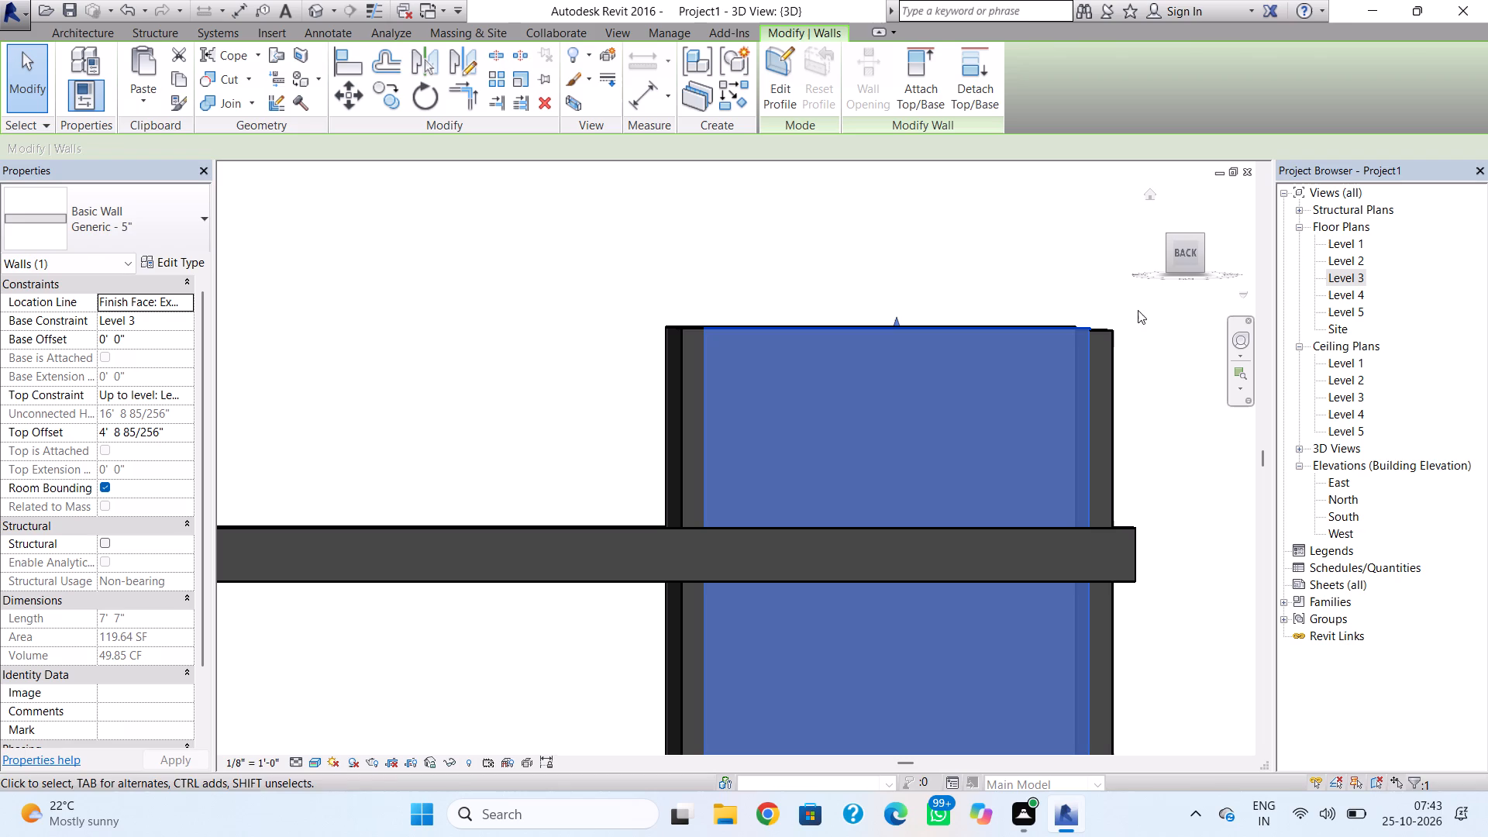
double_click(1173, 249)
shift+right_click(1072, 366)
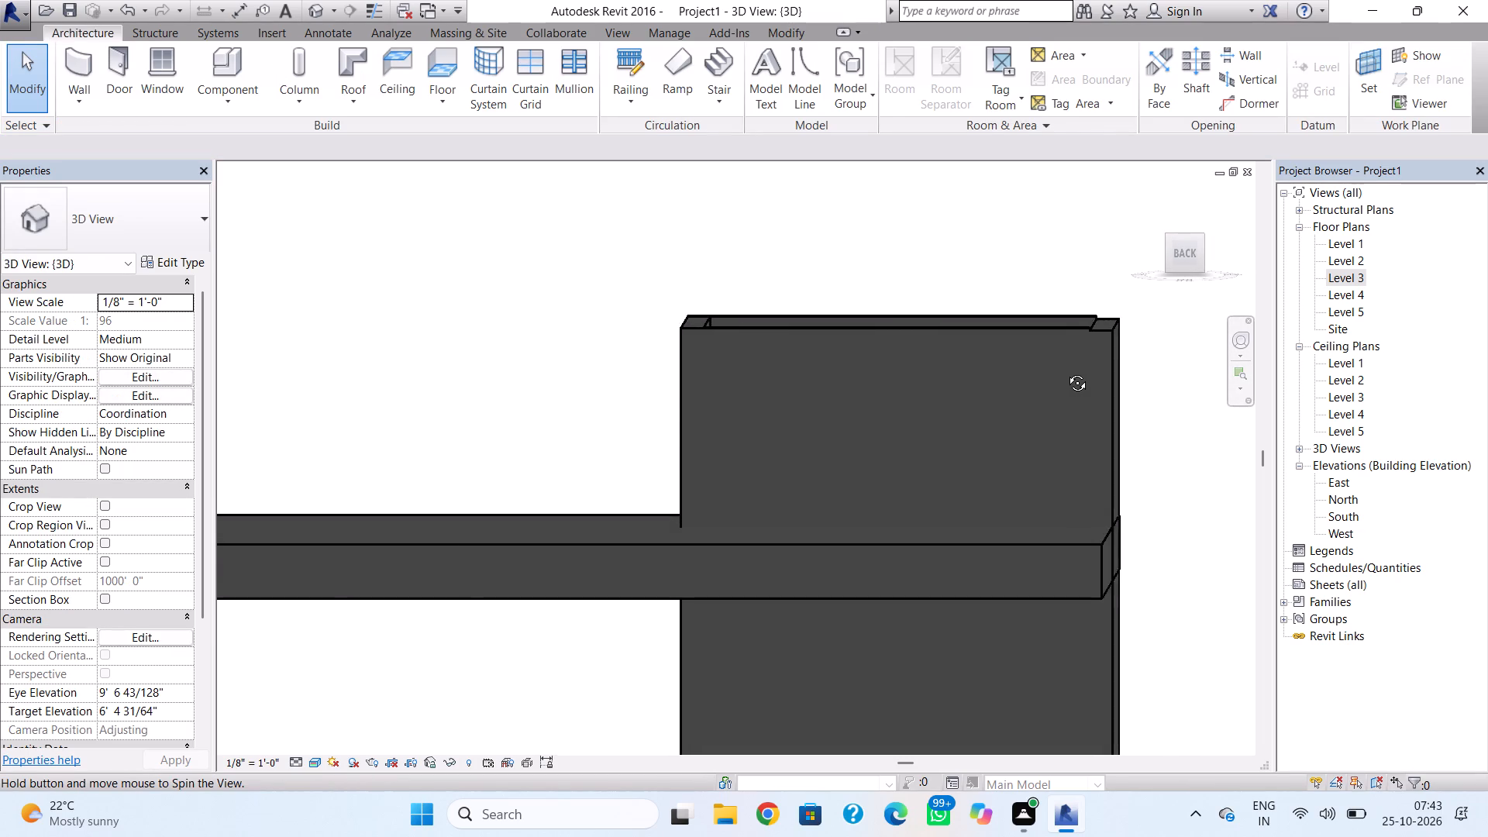
click(1029, 332)
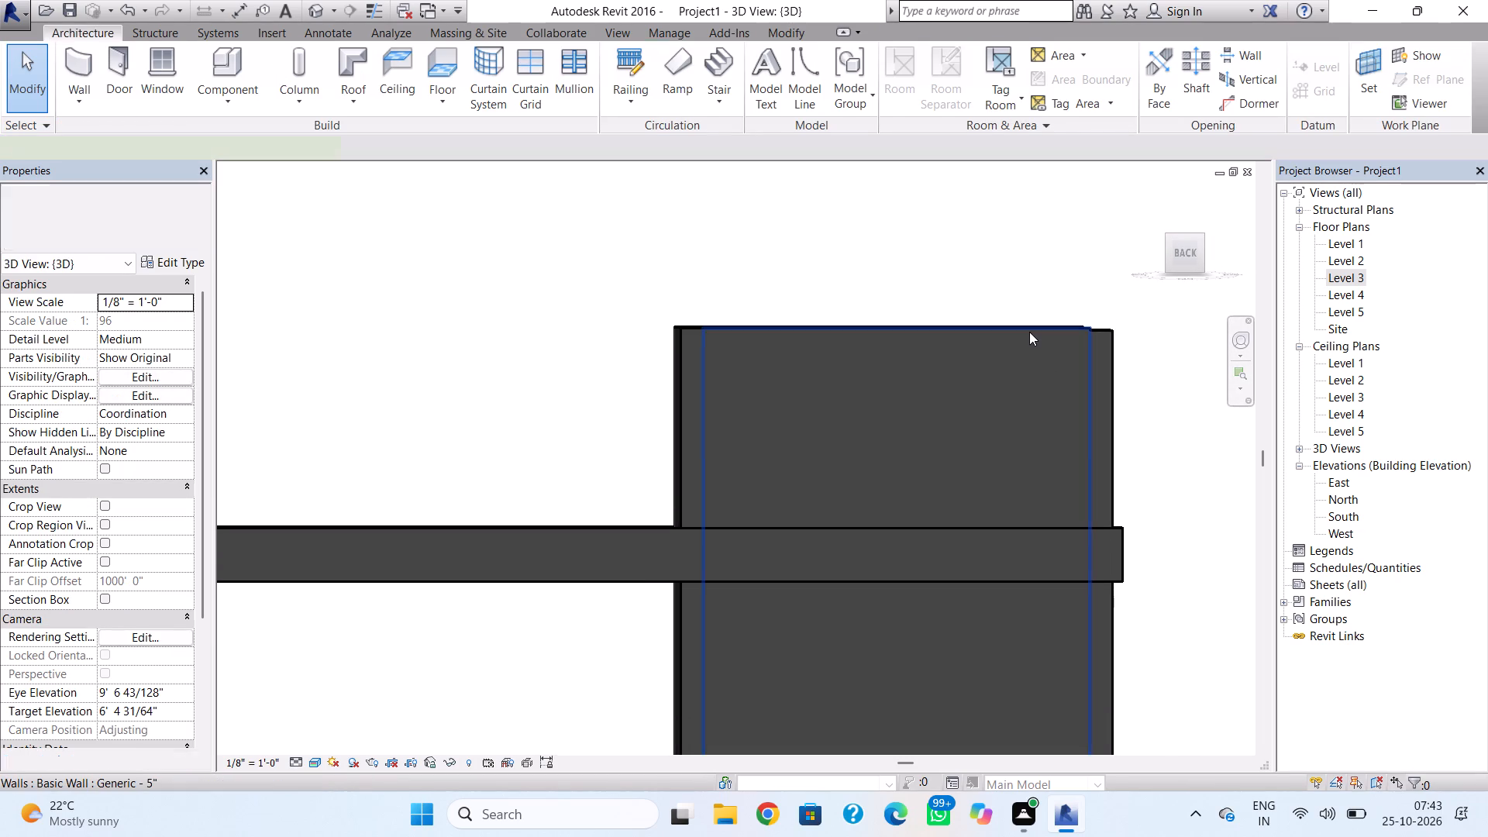
drag(901, 317, 901, 327)
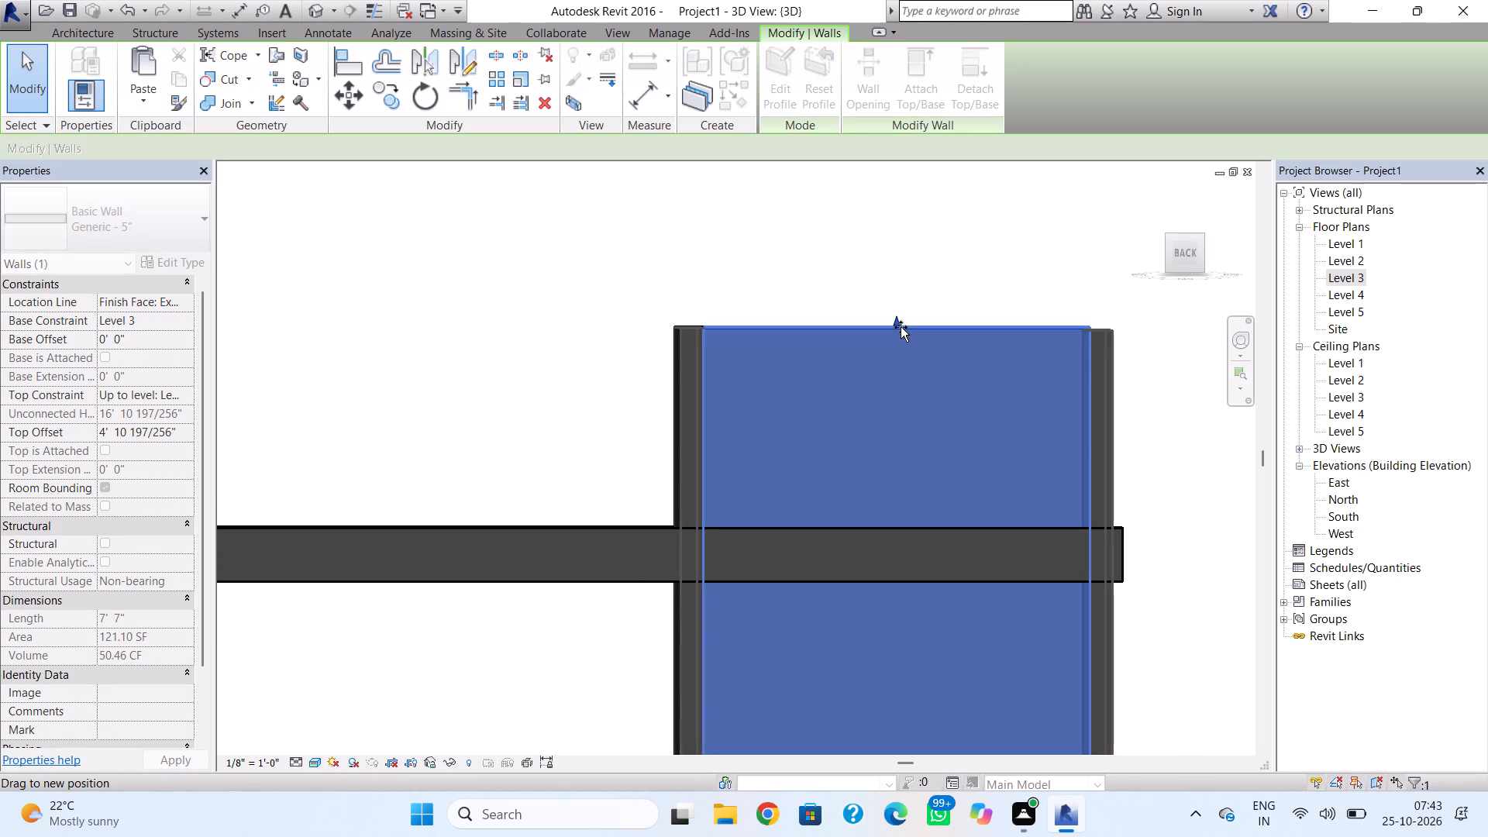
drag(901, 327, 901, 330)
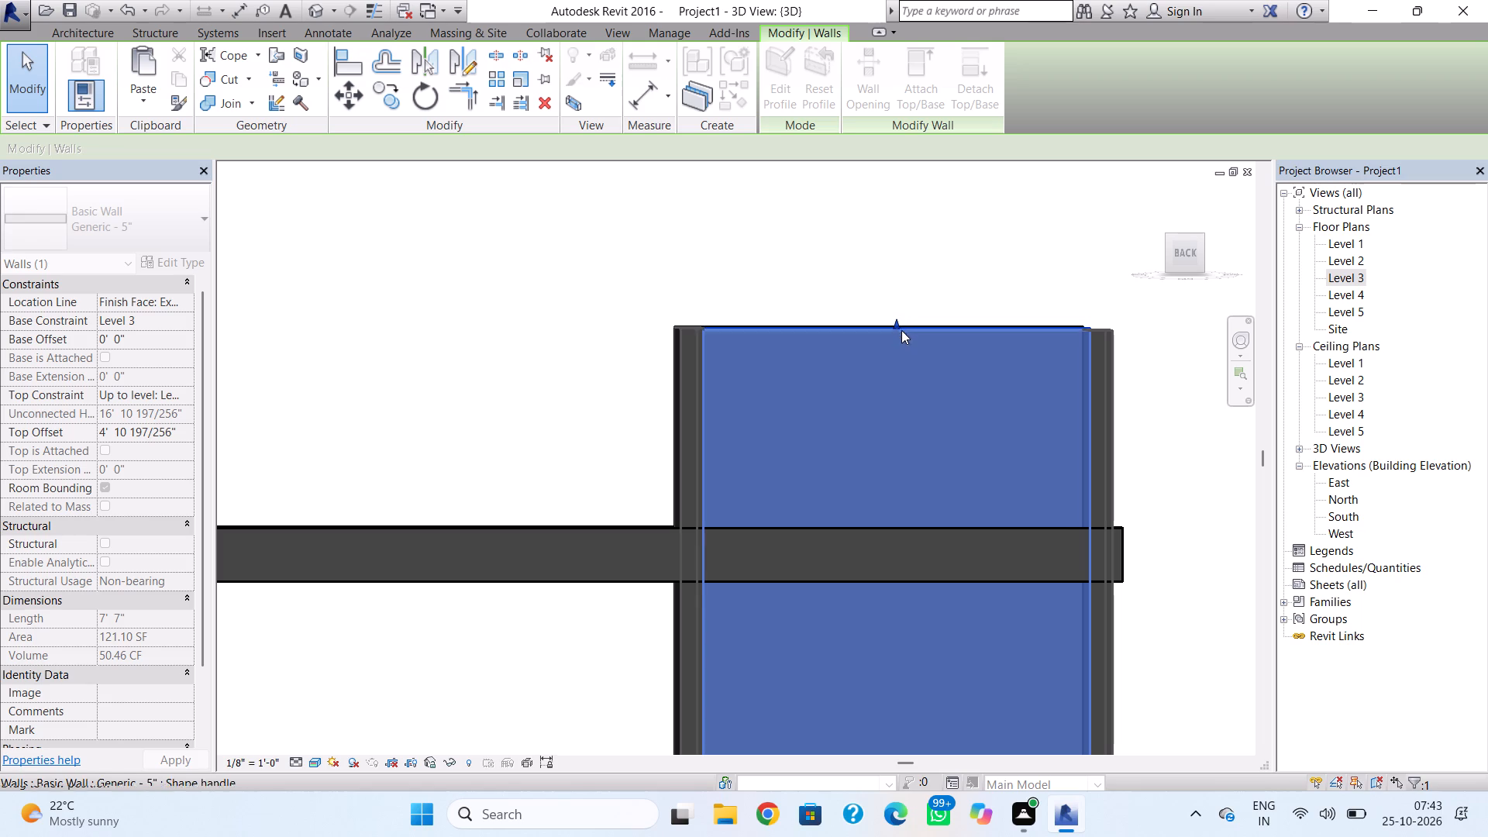
From the back view, lower the top of the enclosure's Level 2-based wall to a top offset of about 4'-8", aligning it with the adjoining walls.
key(Escape)
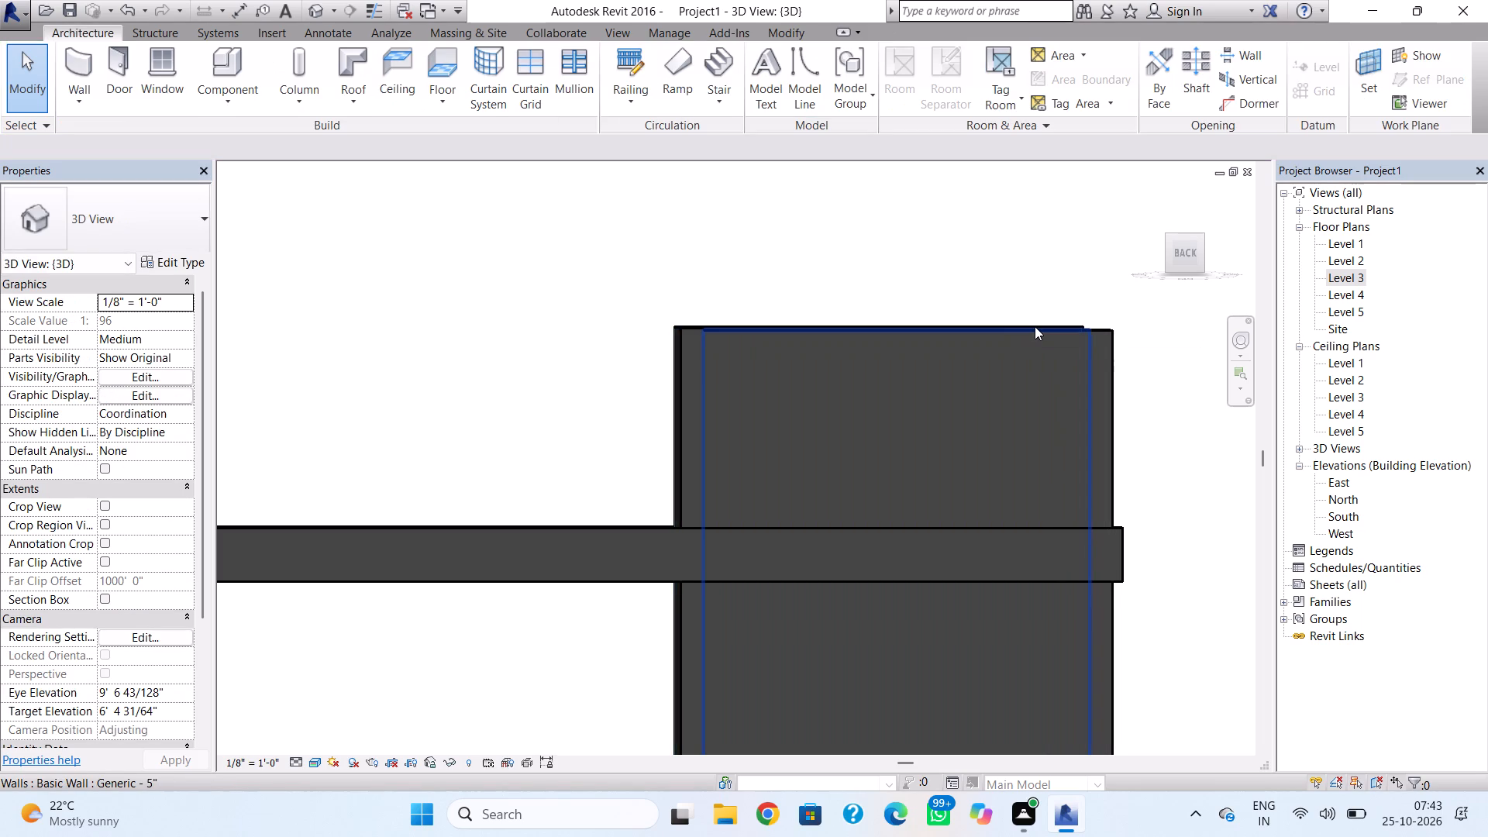
scroll(1035, 326, up, 7)
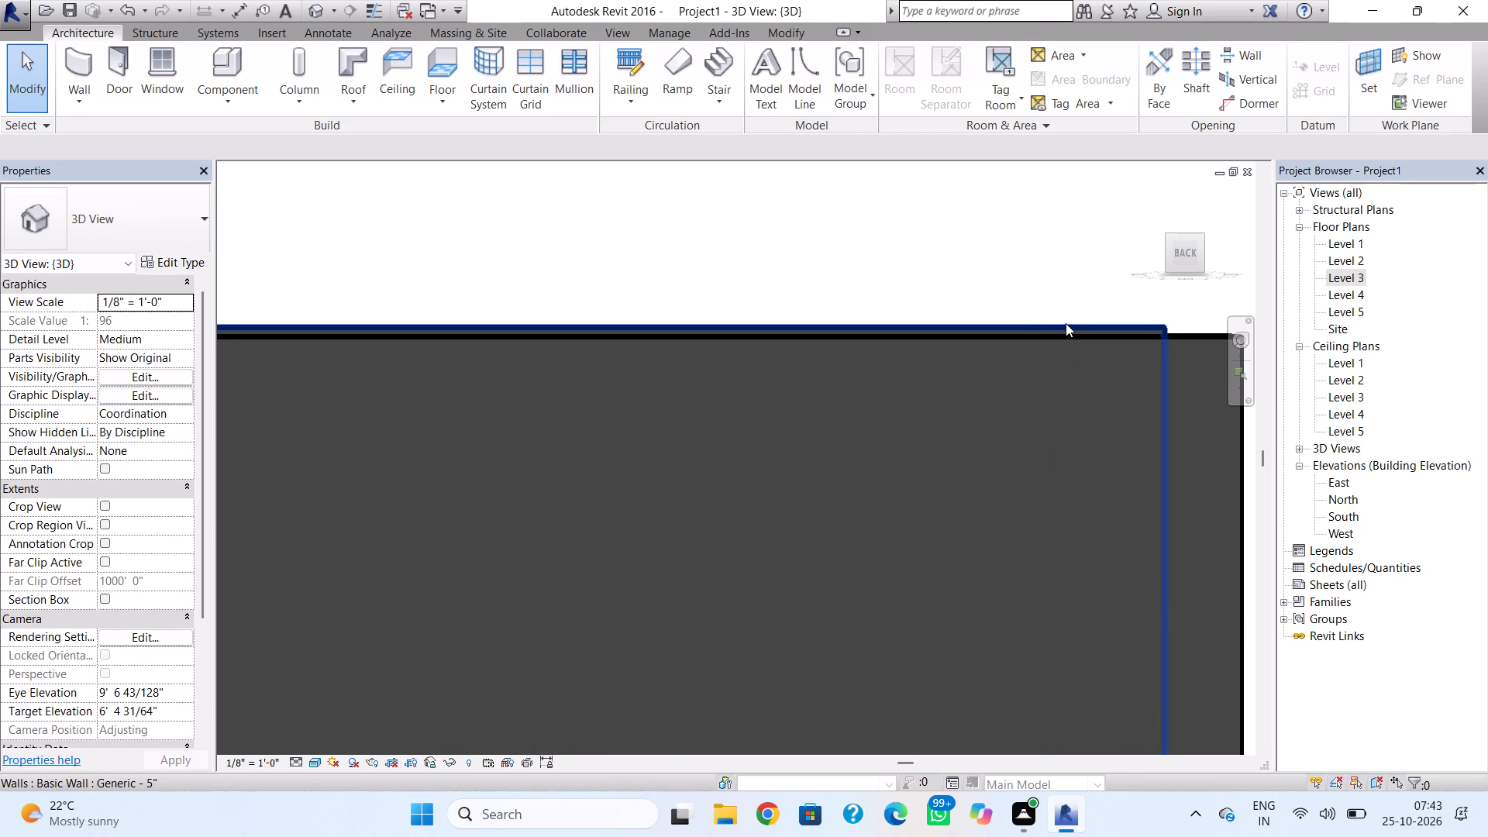
click(1066, 323)
drag(617, 320, 617, 322)
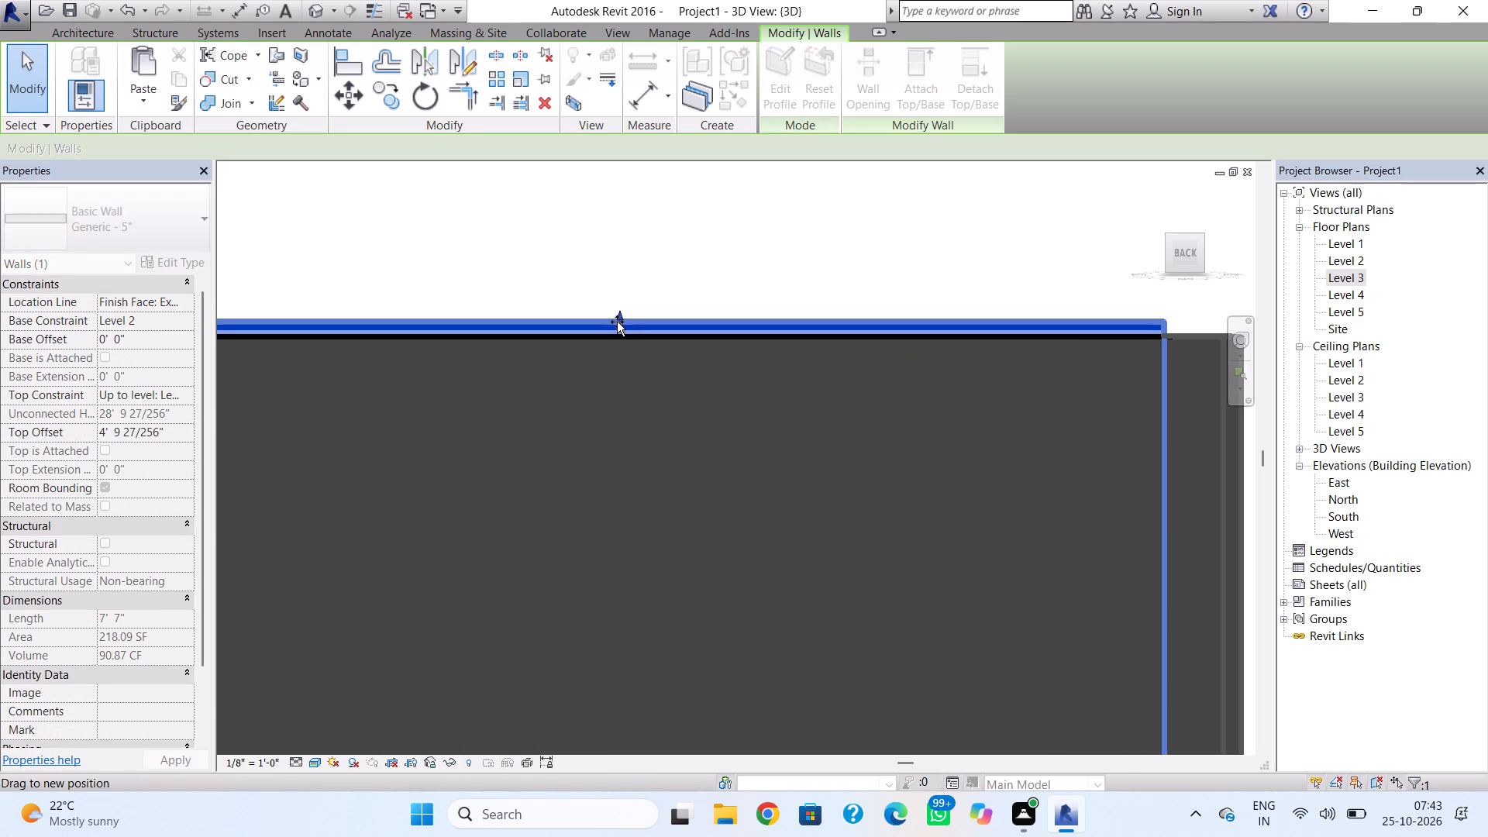
drag(617, 322, 621, 333)
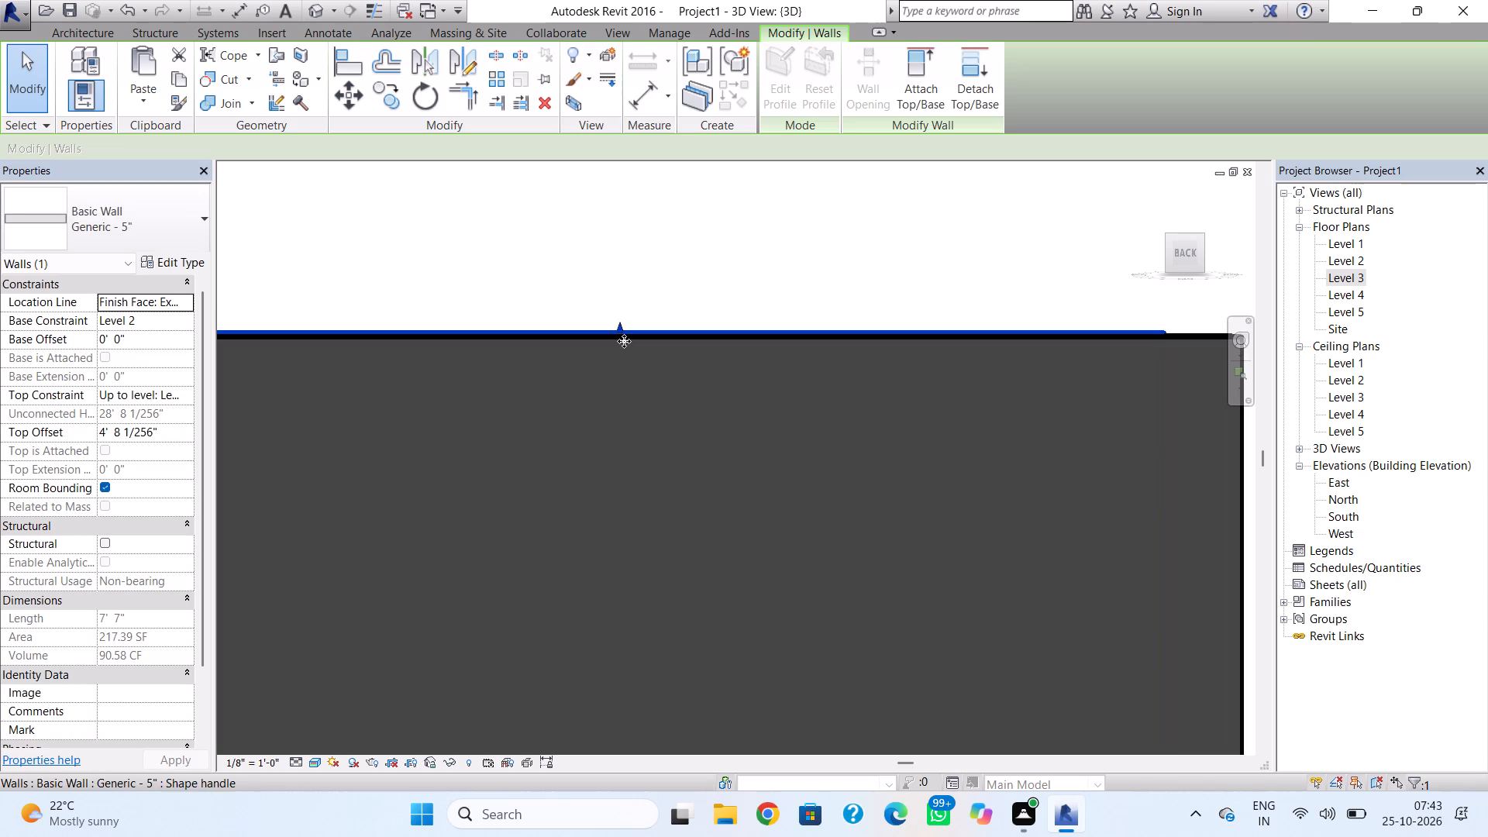
drag(625, 325, 627, 332)
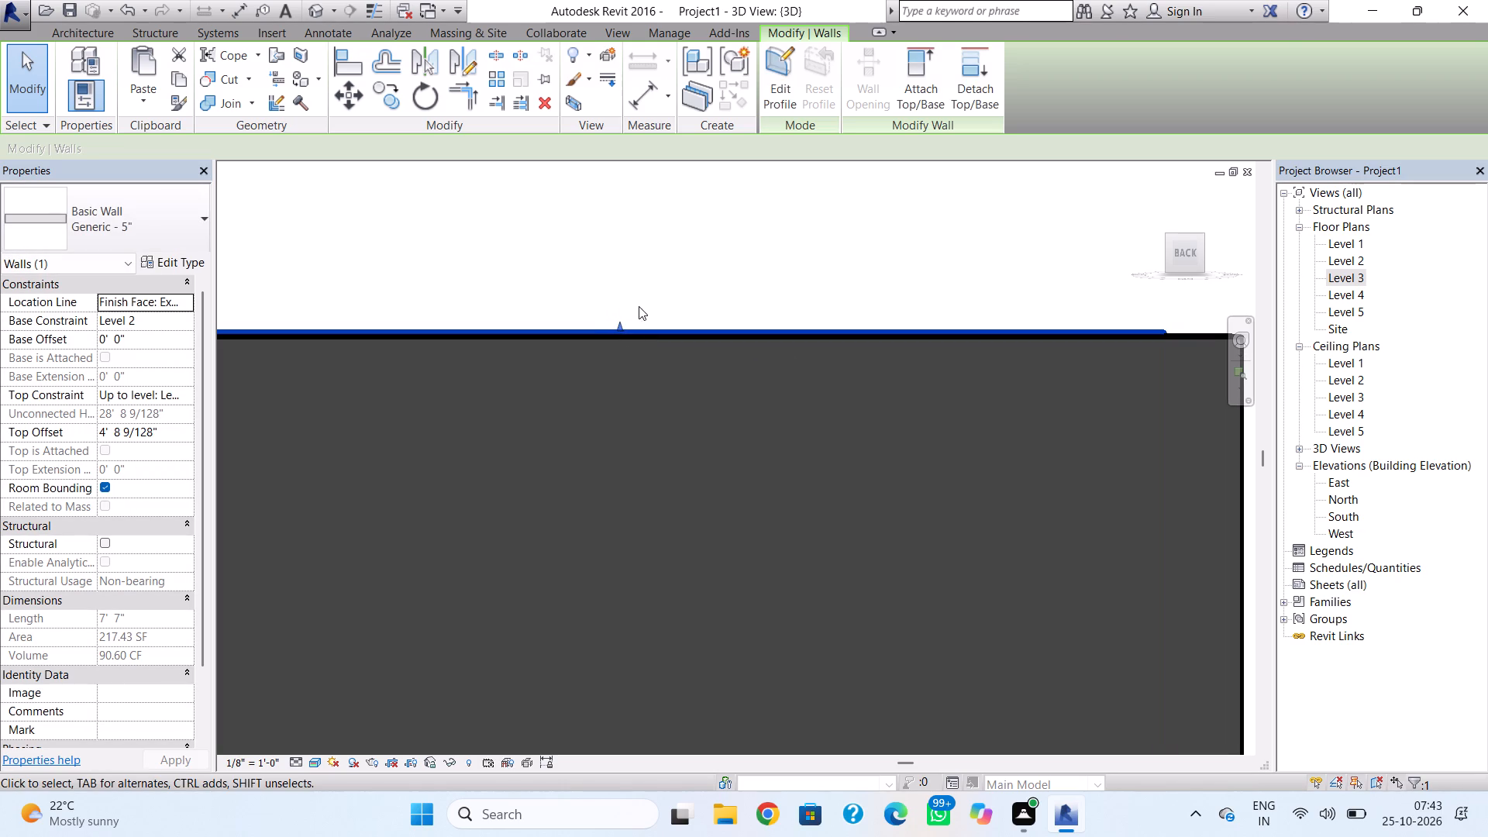
drag(618, 325, 620, 332)
click(740, 279)
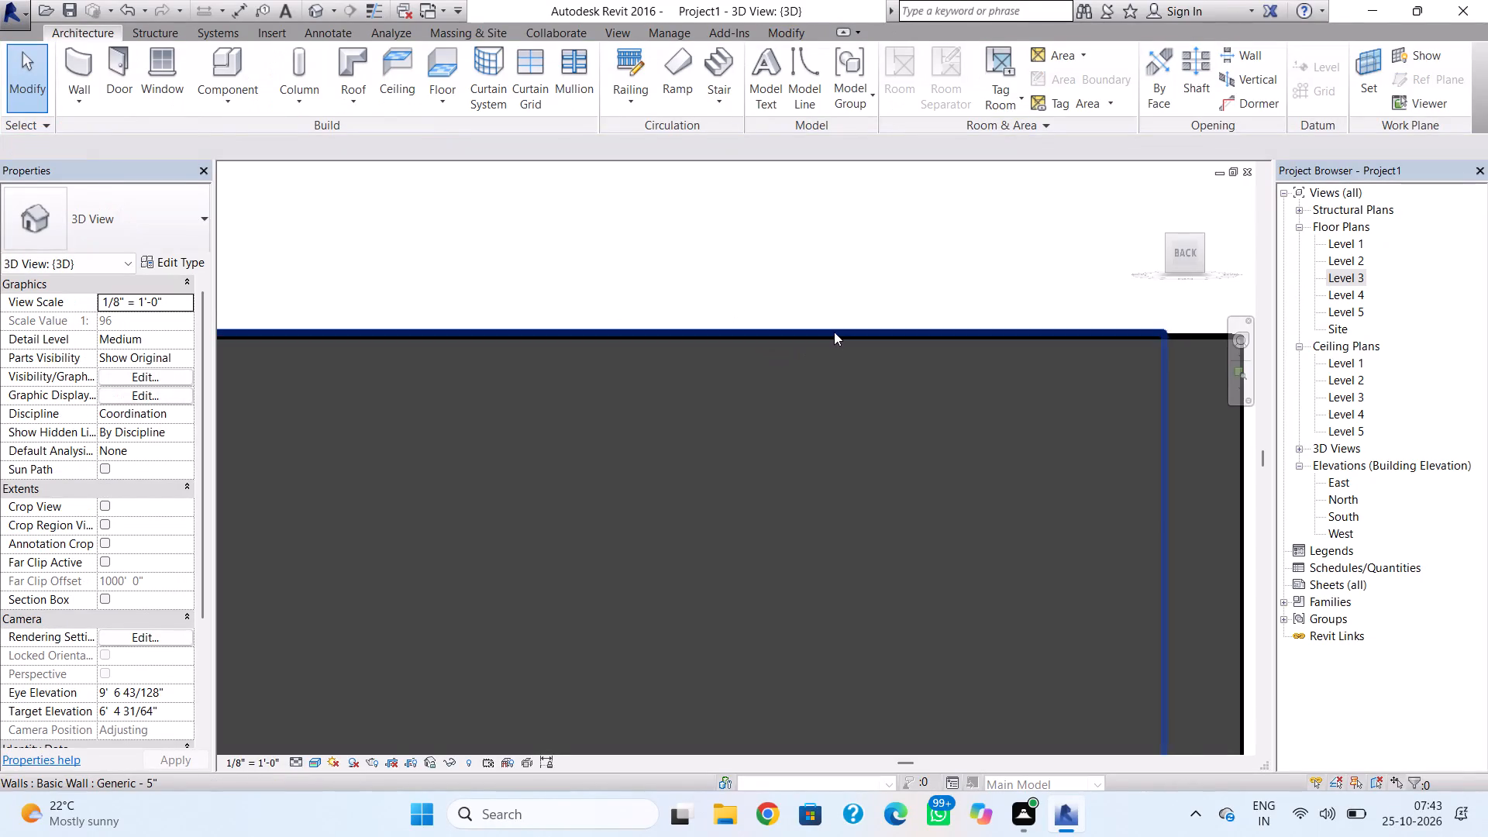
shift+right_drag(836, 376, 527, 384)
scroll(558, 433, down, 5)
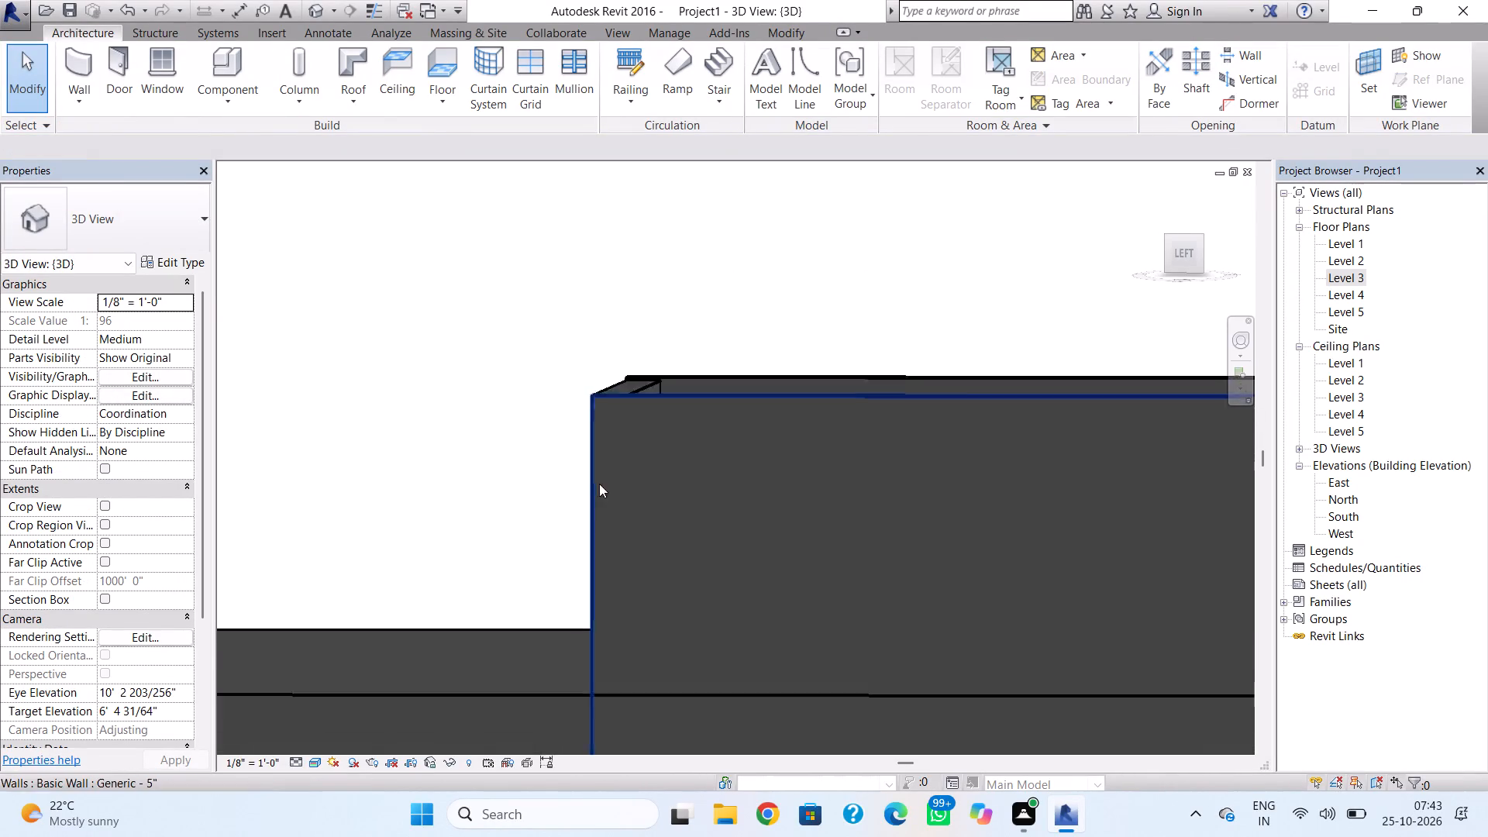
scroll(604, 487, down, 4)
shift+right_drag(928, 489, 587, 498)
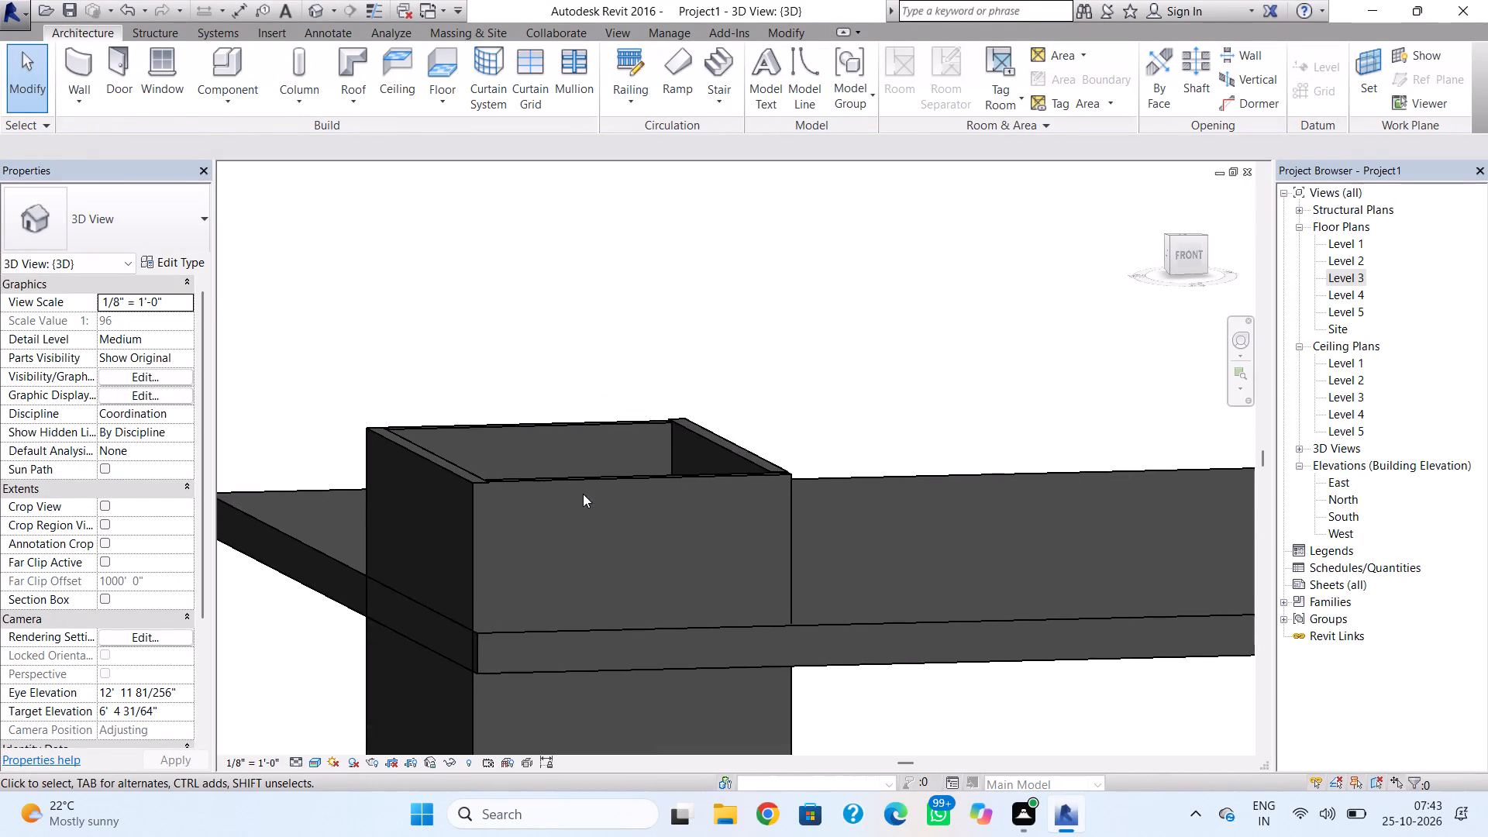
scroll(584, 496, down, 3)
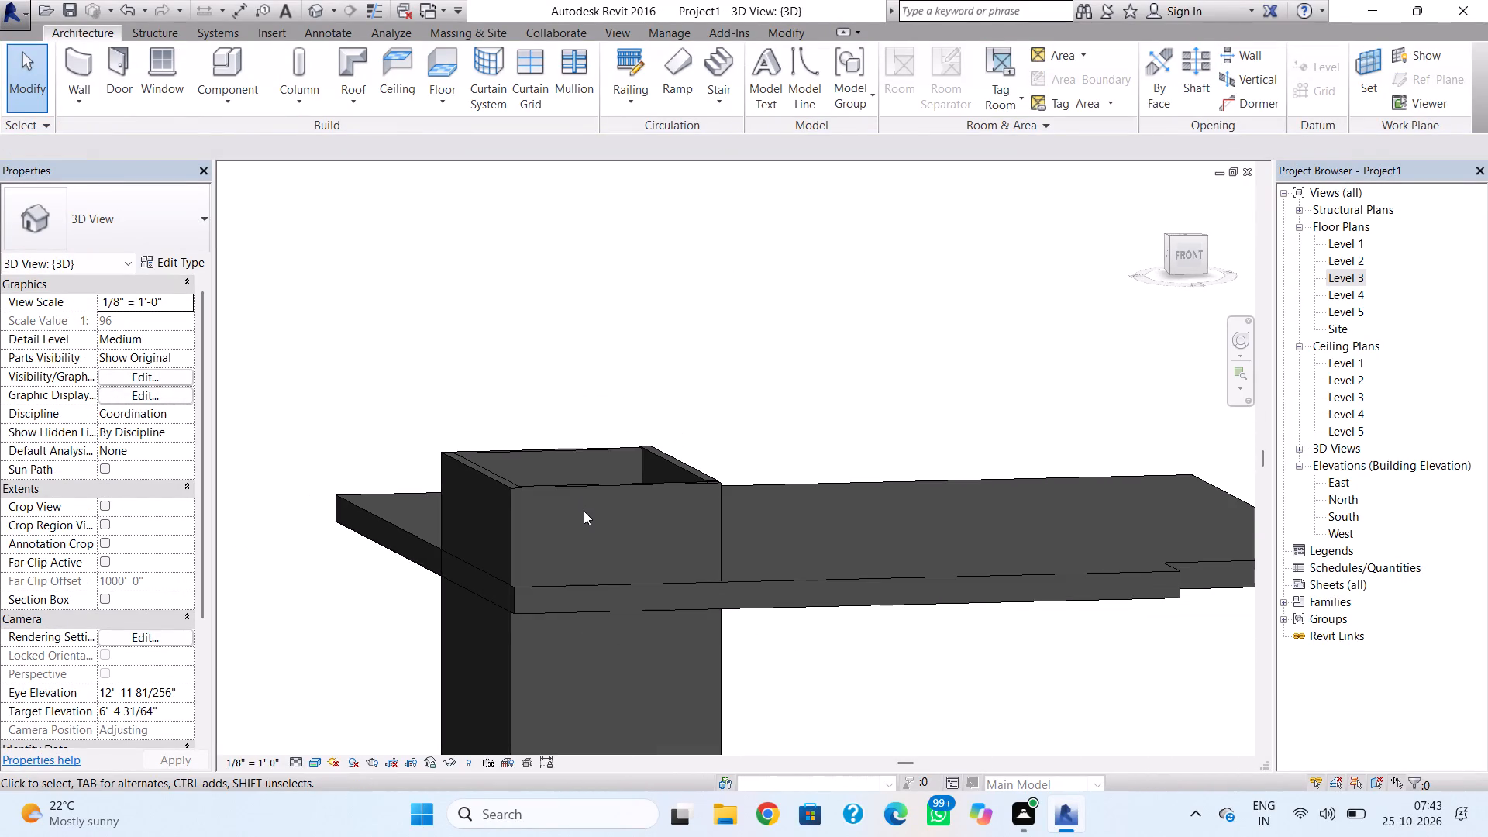
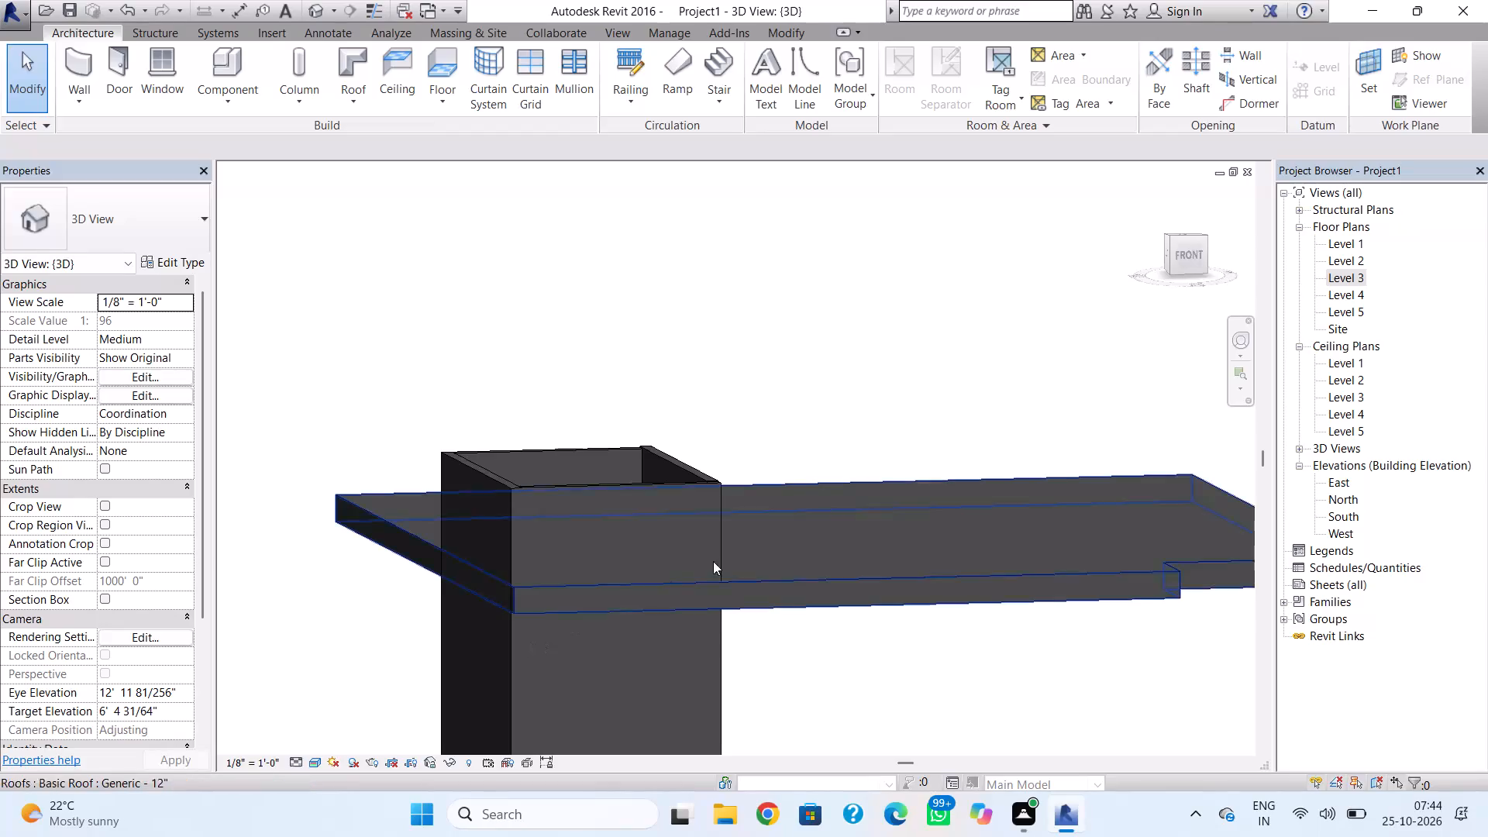
Edit the Level 4 roof's footprint in the Level 4 plan and delete the two boundary lines forming the notch at its lower-right corner.
shift+right_drag(890, 572, 777, 587)
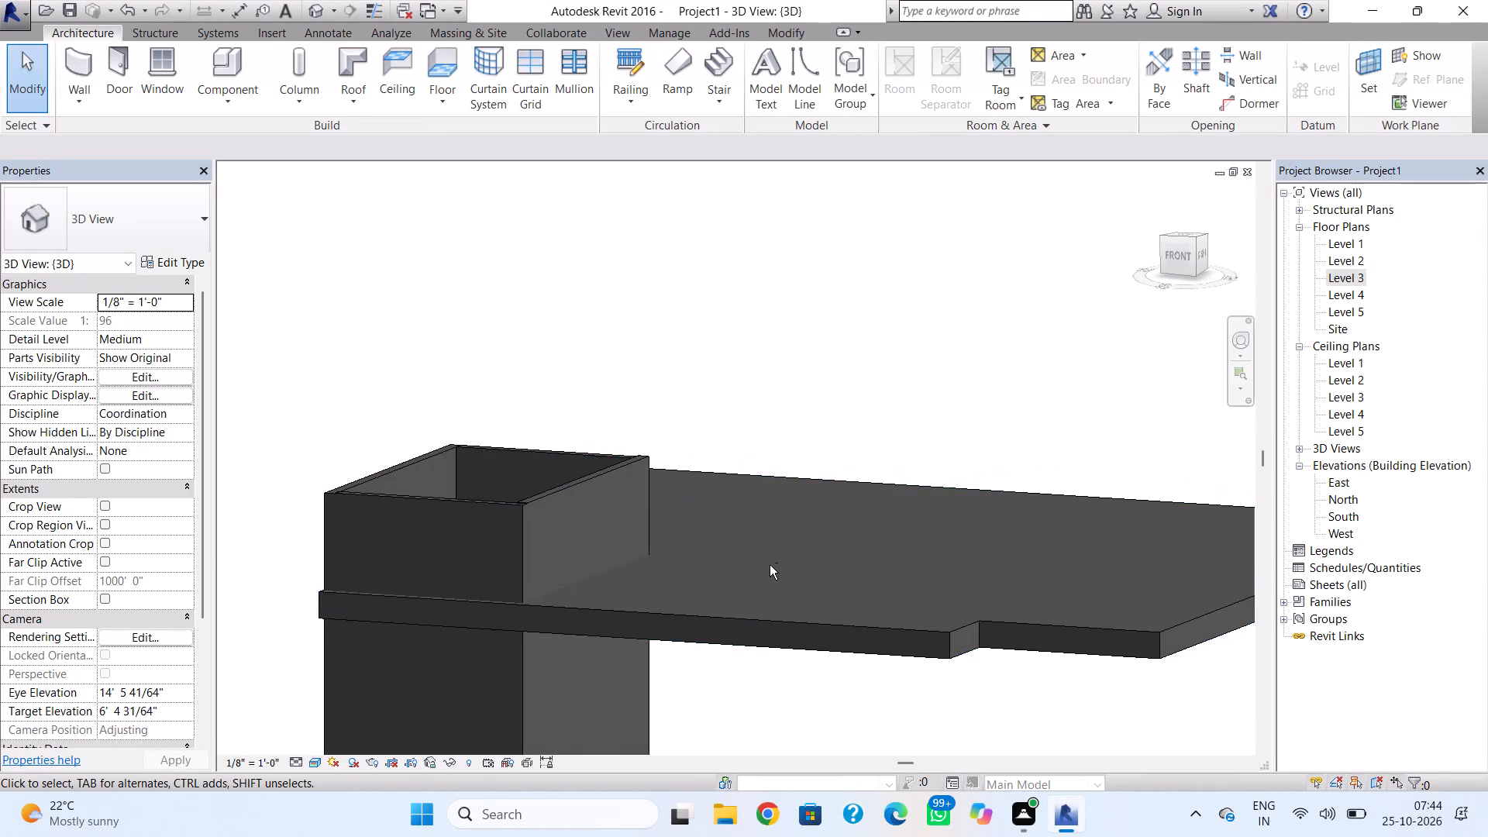
scroll(769, 565, down, 4)
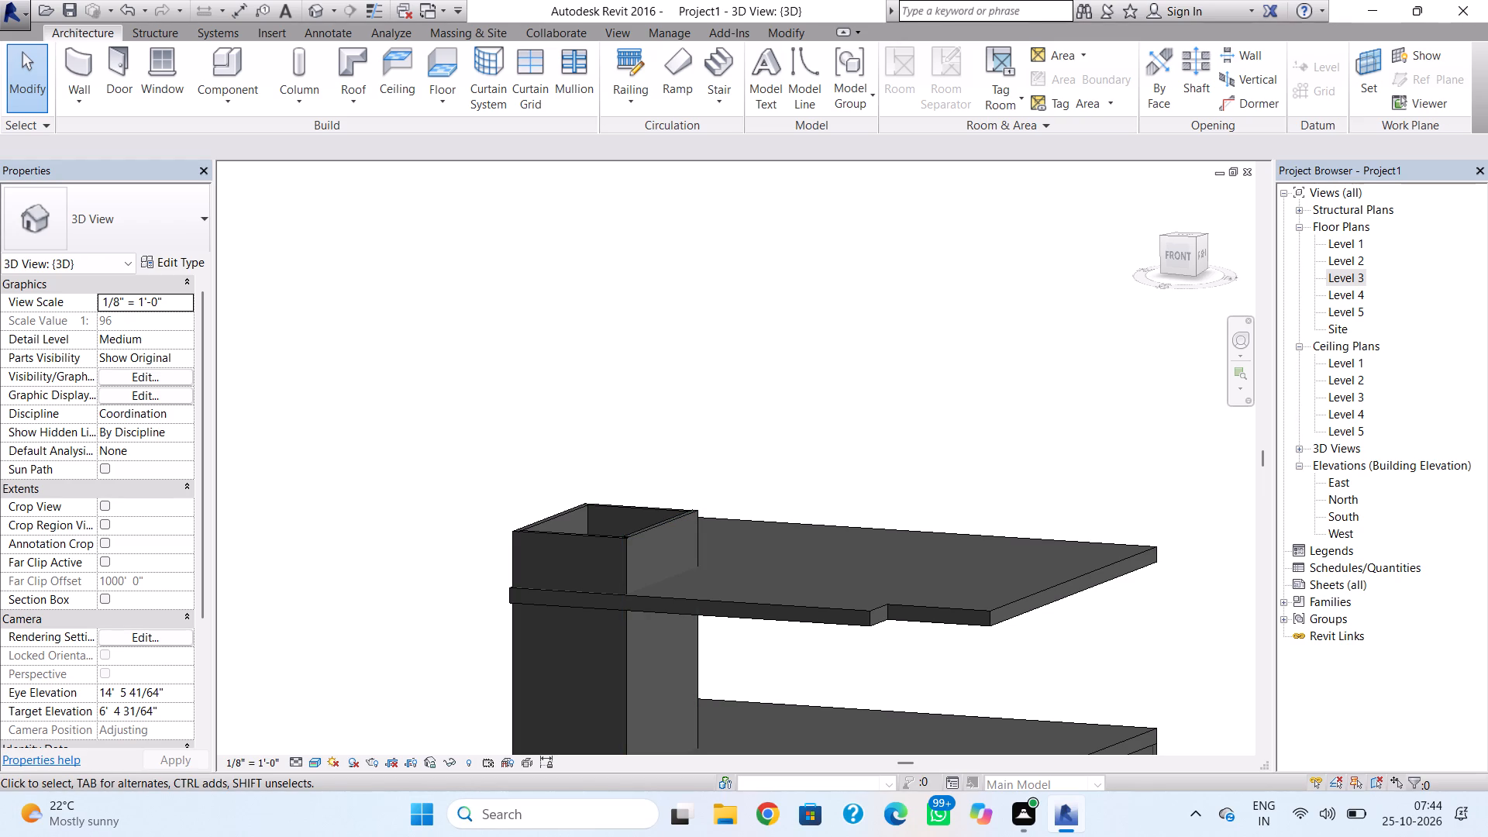
double_click(795, 622)
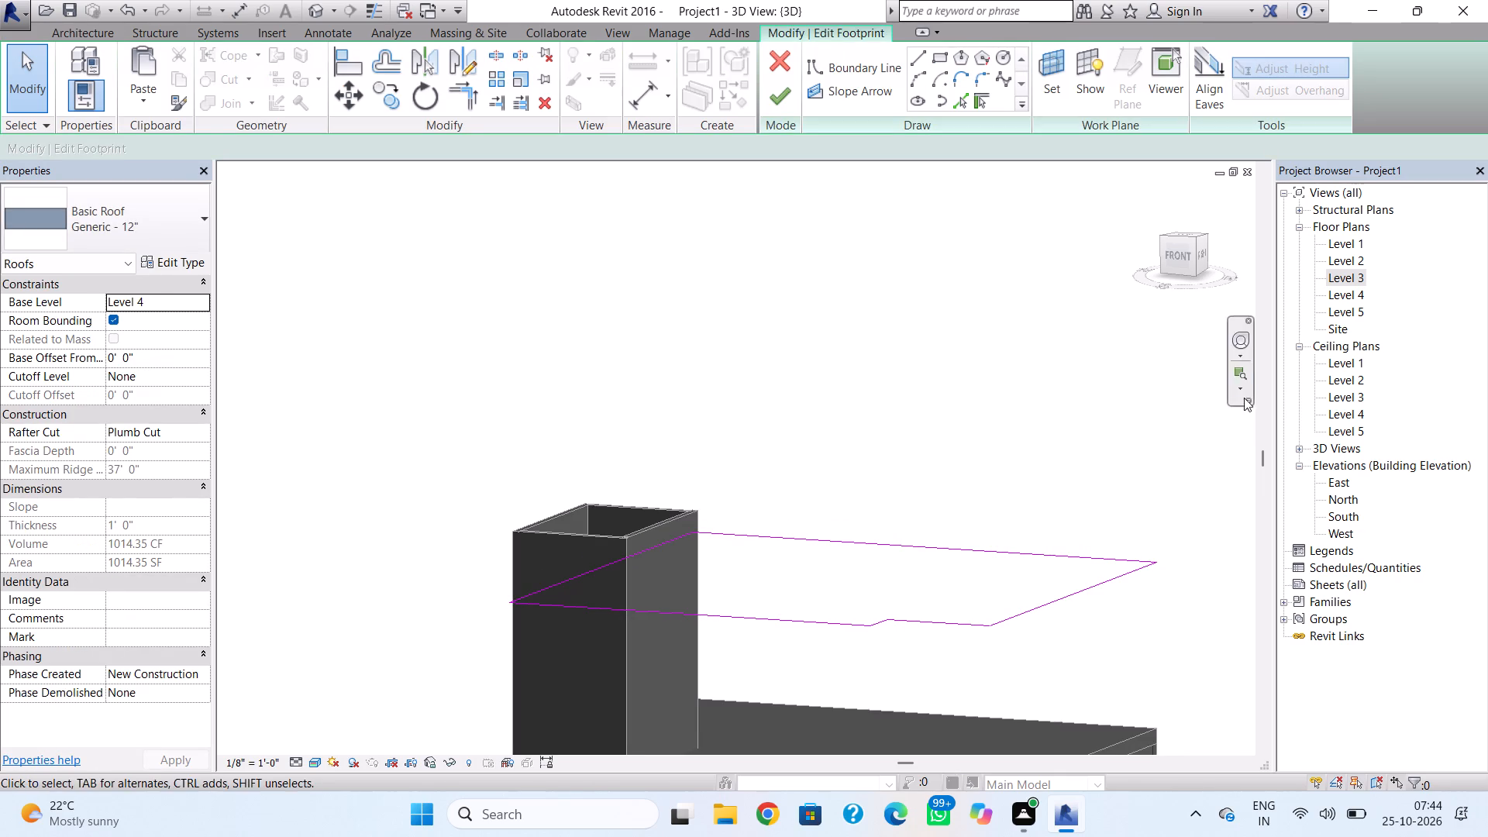
click(1345, 298)
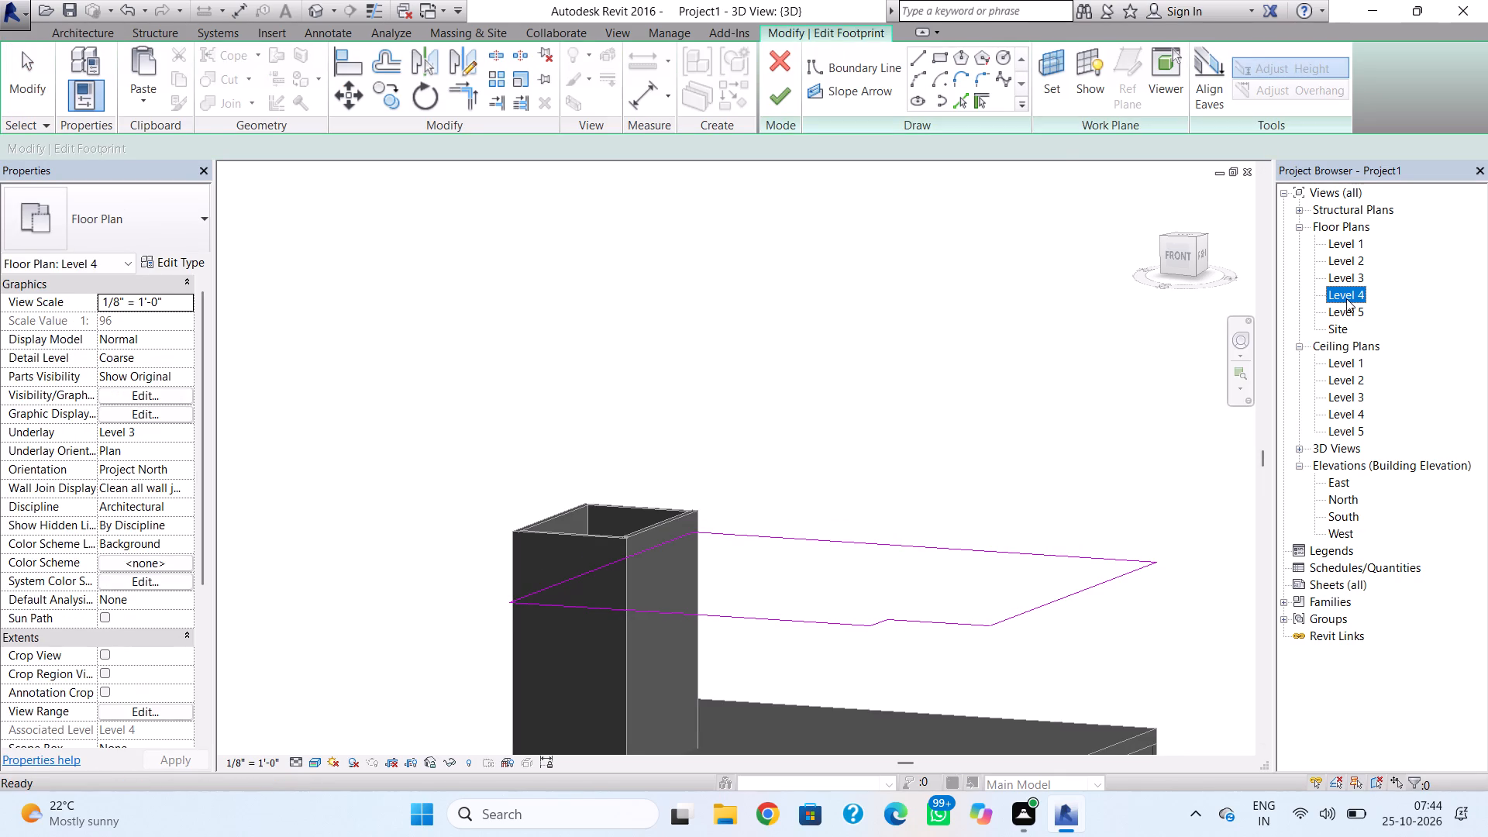
click(1346, 298)
scroll(824, 622, down, 8)
middle_drag(842, 596, 817, 387)
scroll(850, 499, down, 5)
middle_drag(864, 556, 466, 542)
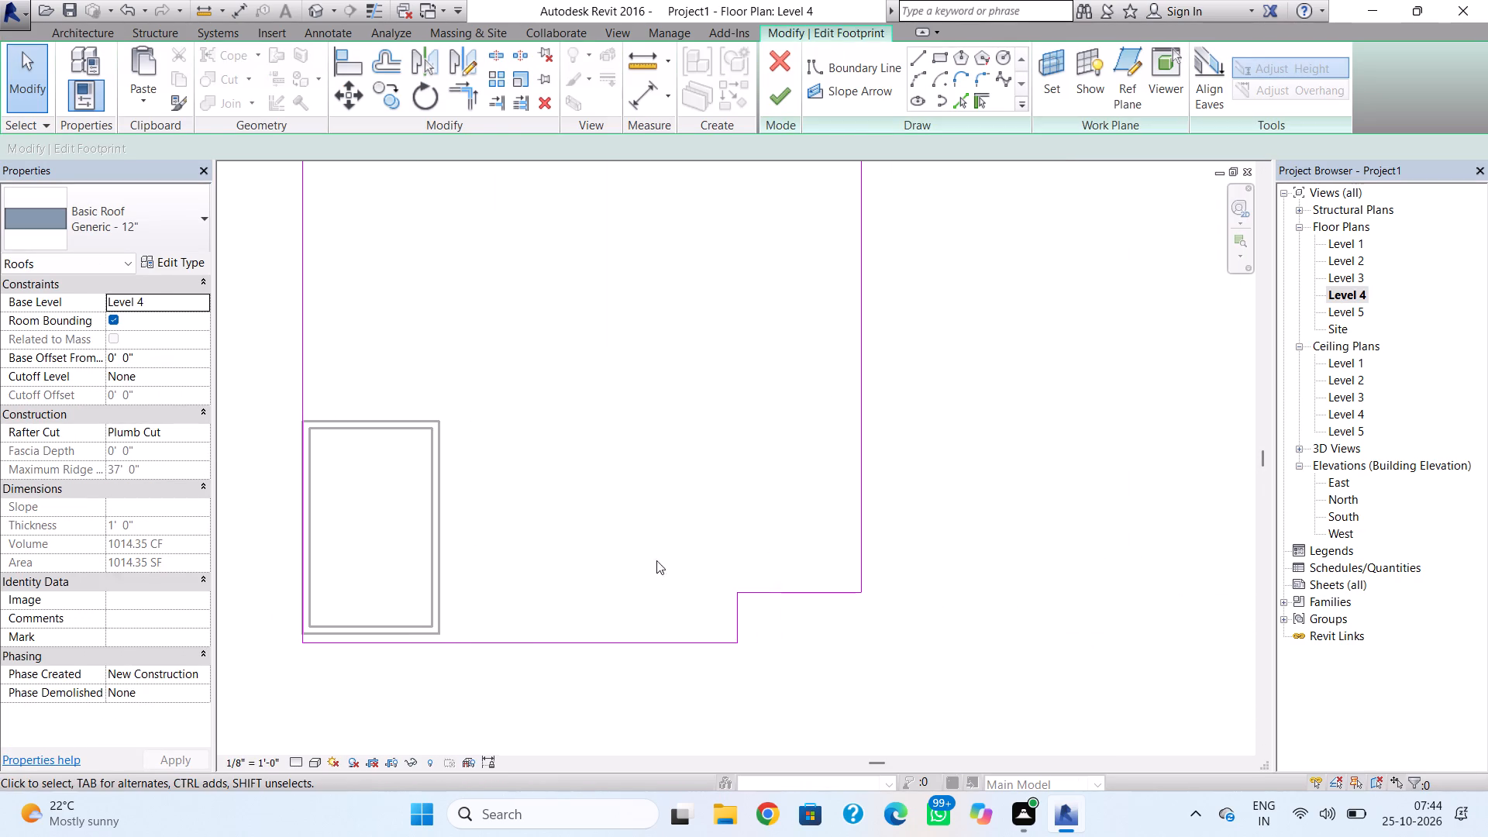
click(766, 590)
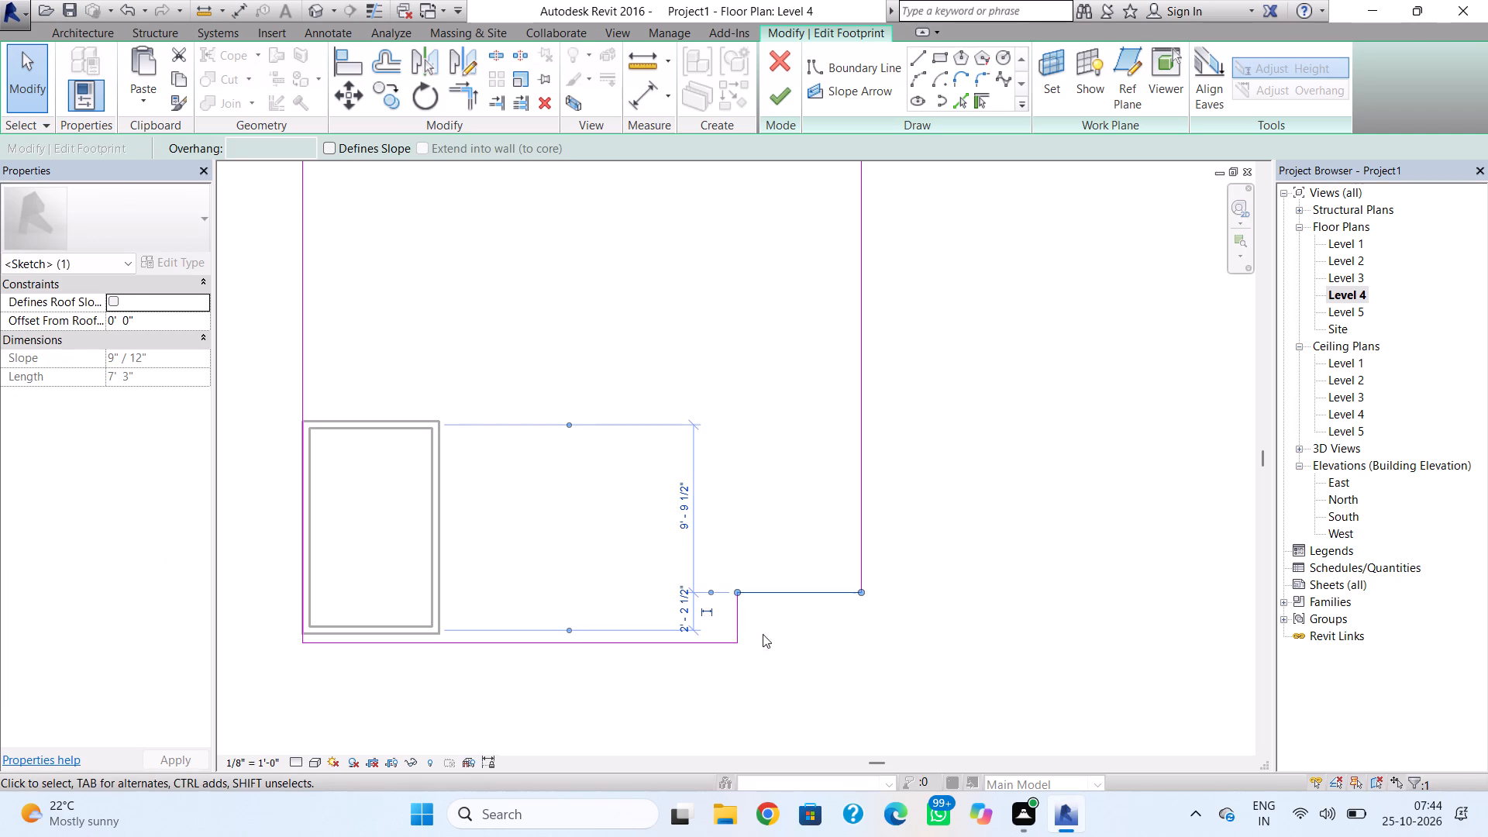
key(Delete)
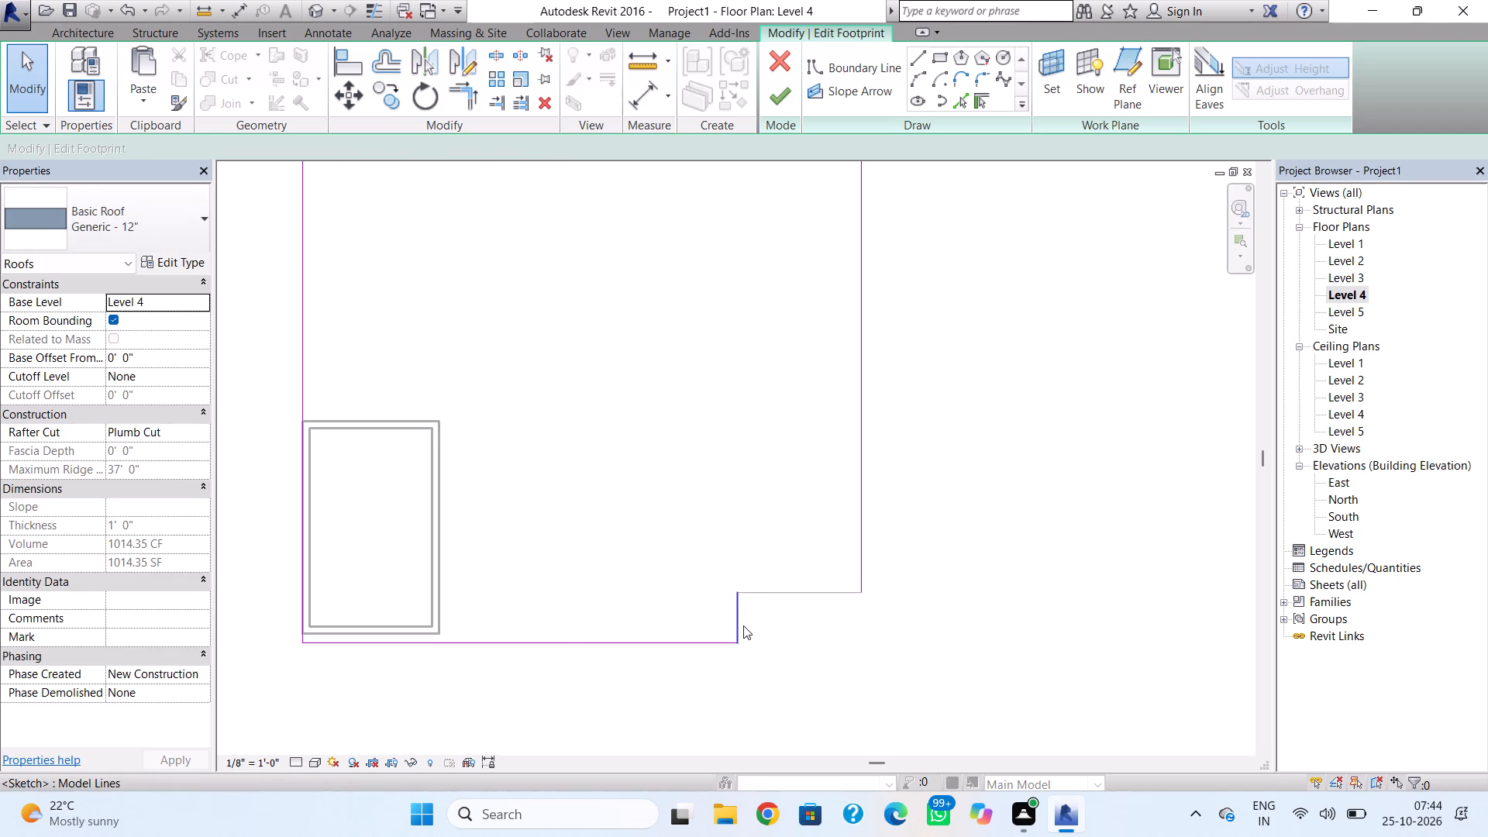
click(743, 625)
key(Delete)
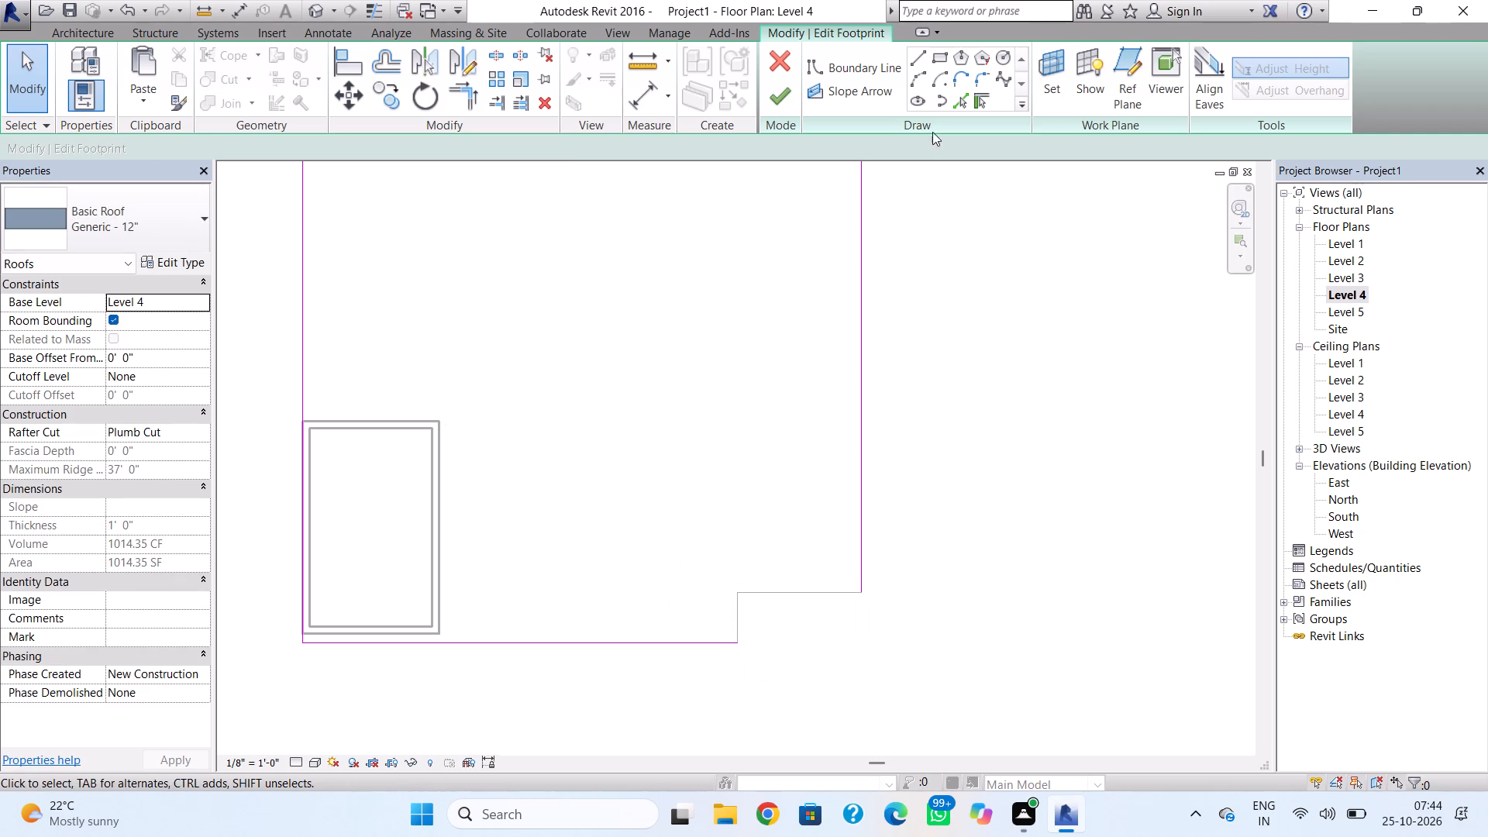
Square off the roof corner with boundary lines of 7'-3" and about 2'-11", finish the footprint, and inspect the roof in 3D.
click(919, 67)
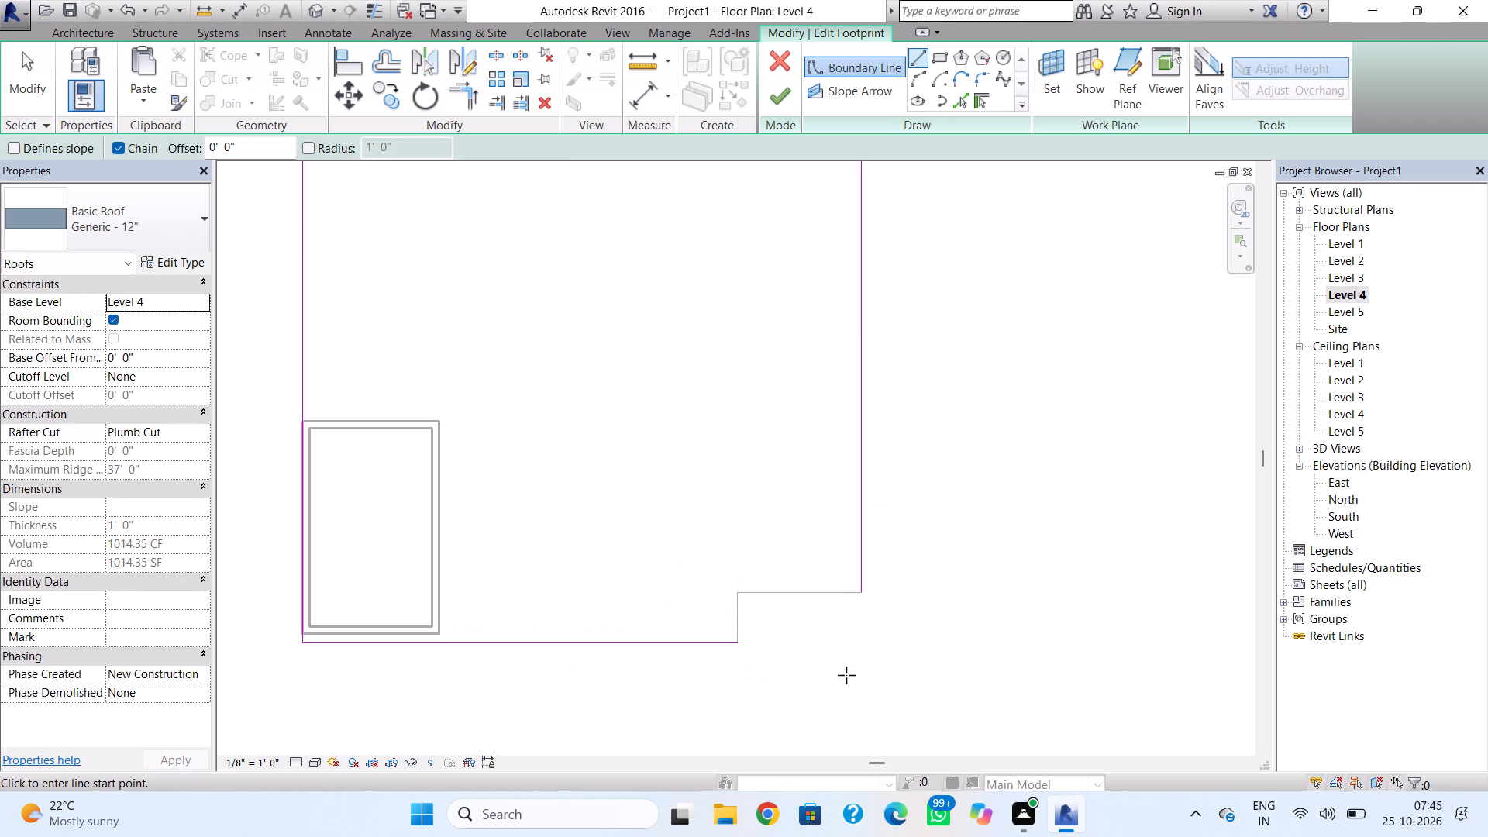
click(735, 648)
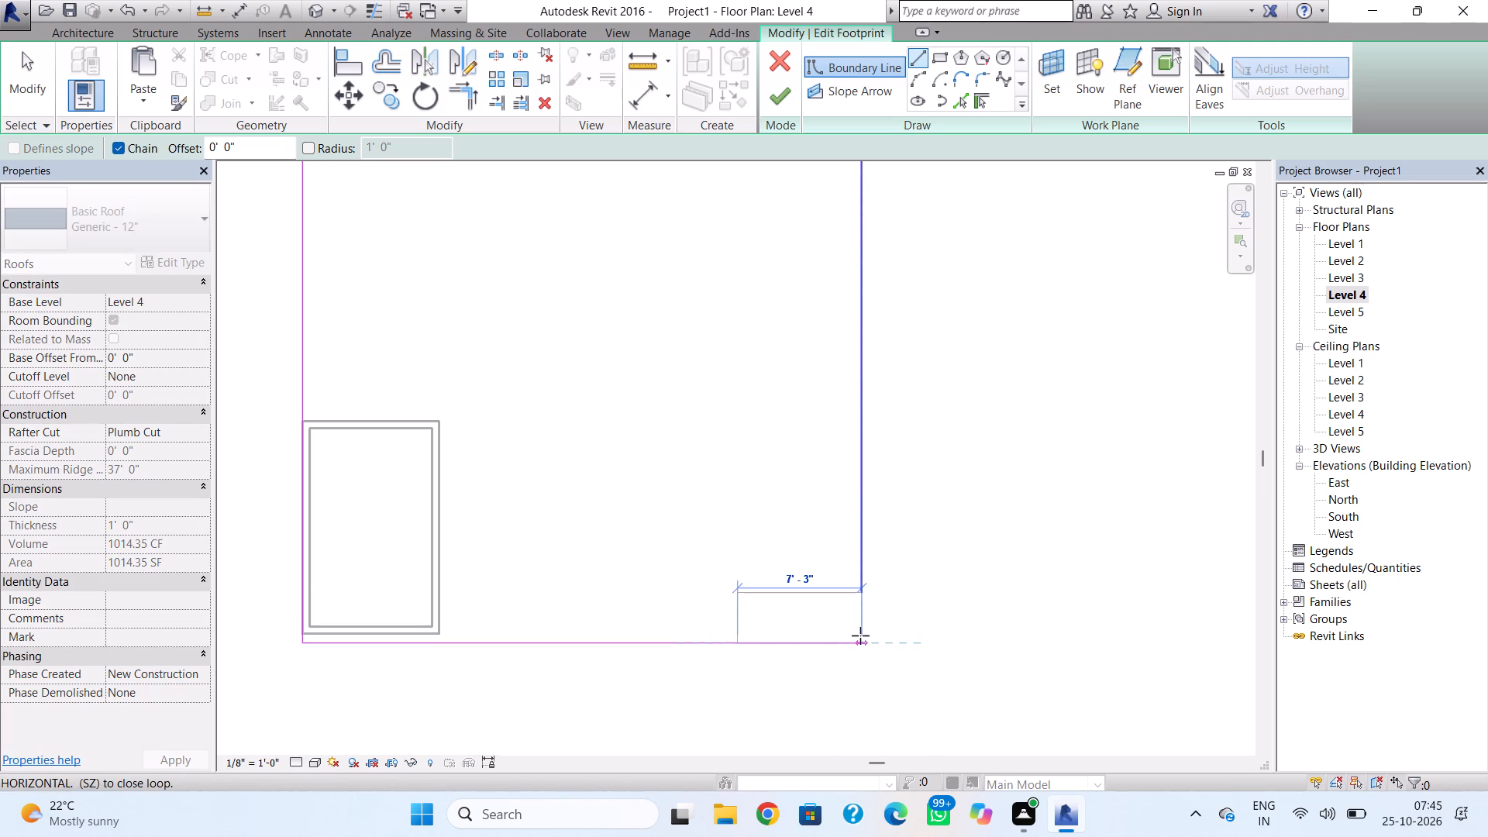
click(861, 635)
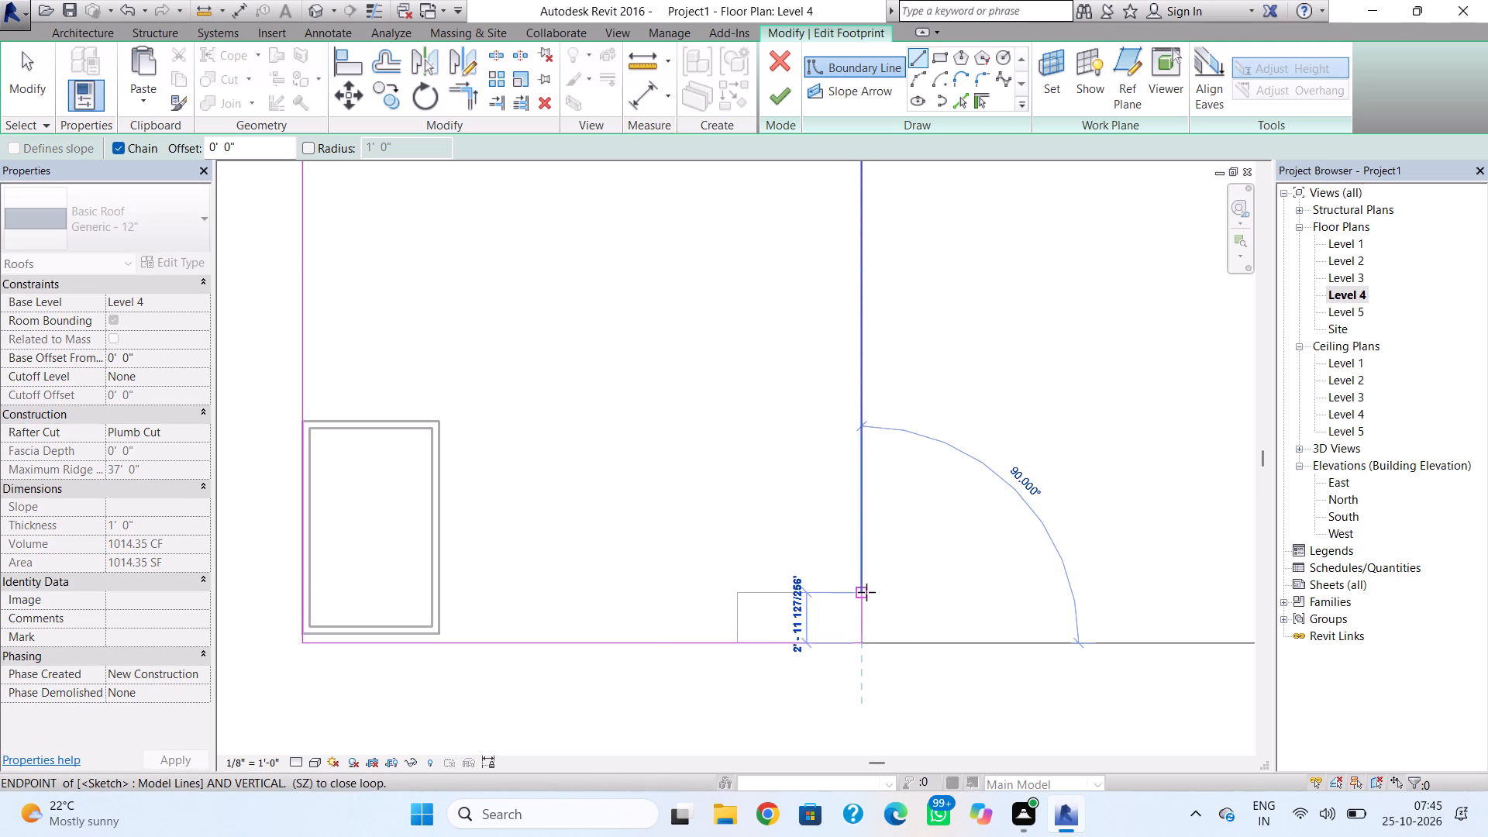
click(866, 592)
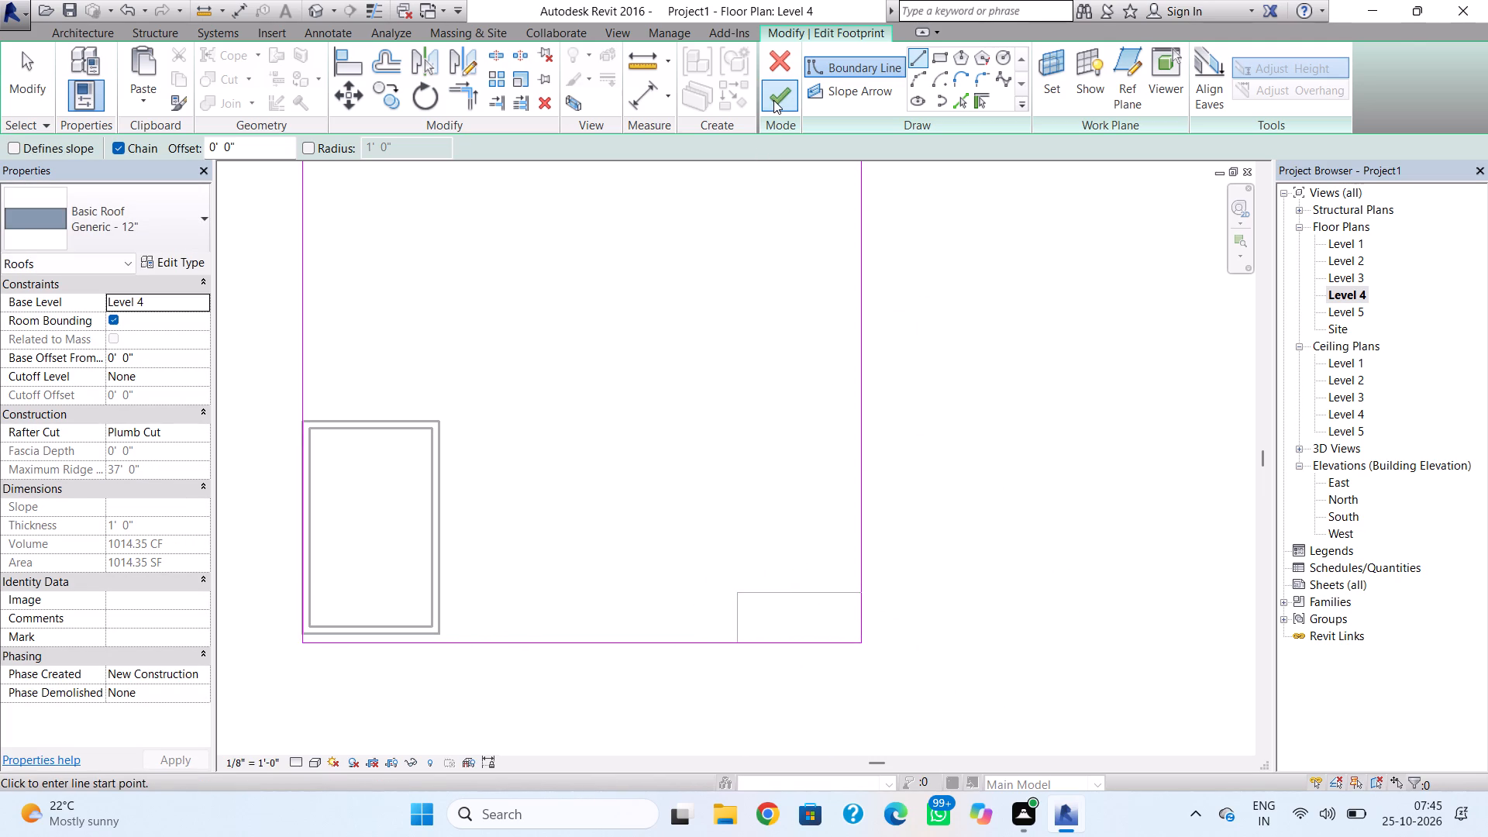
click(773, 100)
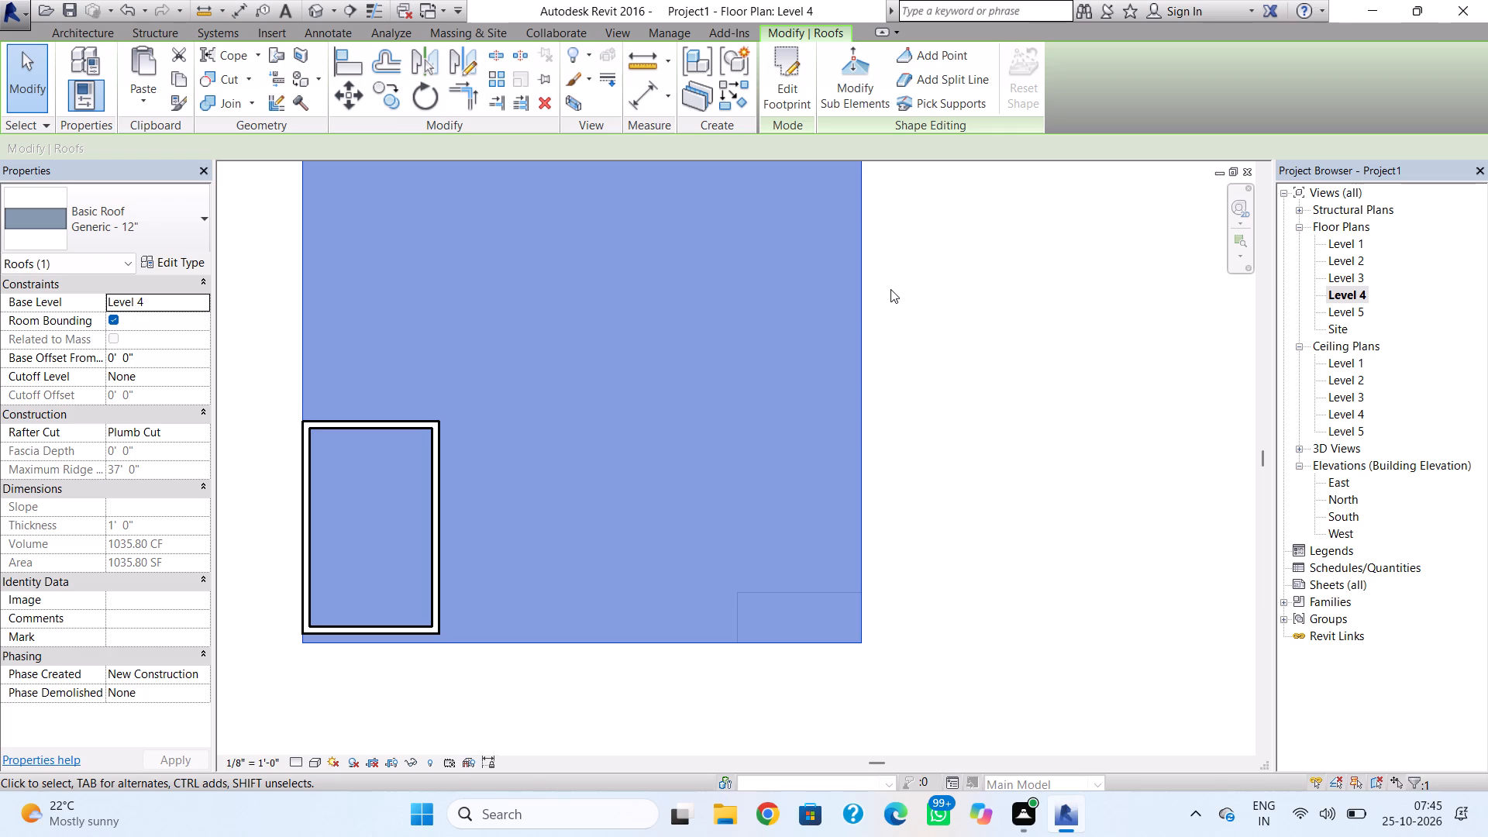
click(305, 9)
shift+right_drag(919, 312, 1013, 358)
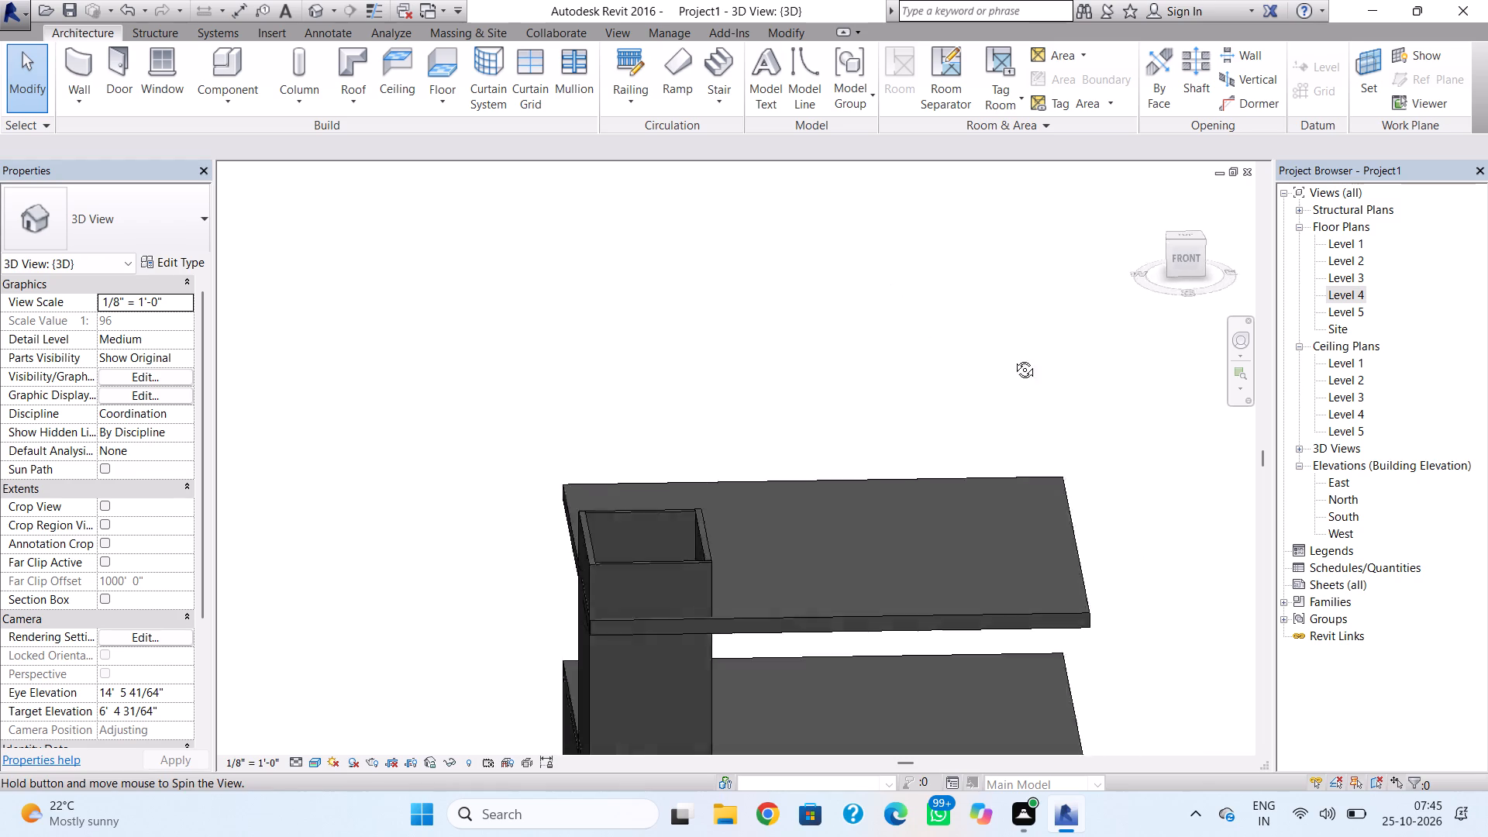
shift+right_drag(1013, 358, 1012, 379)
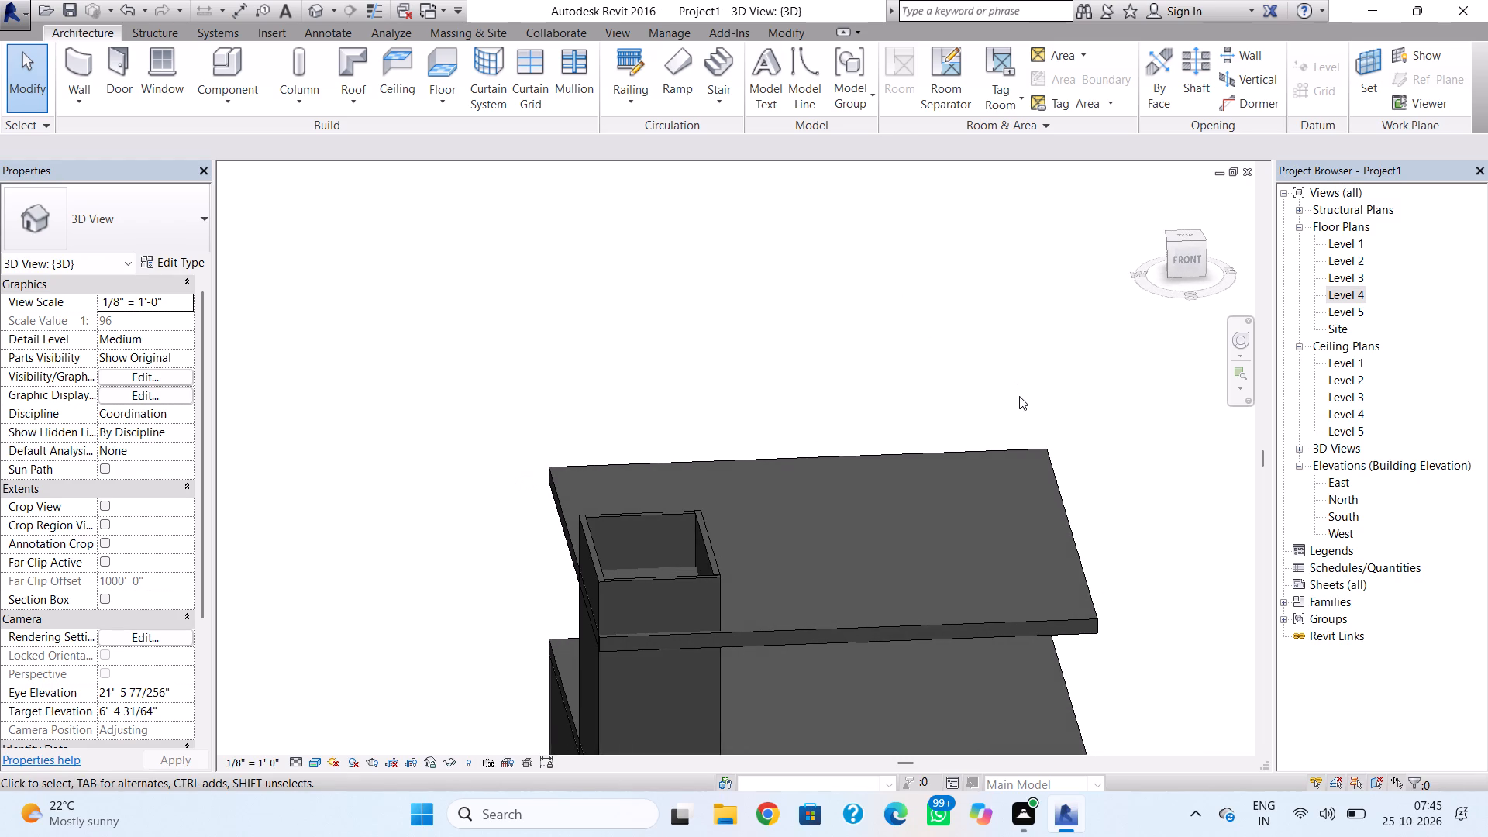
In the Level 3 plan, draw a Generic - 8" wall 12'-6" long, running south from the north wall's inner face along the underlying partition.
double_click(1354, 278)
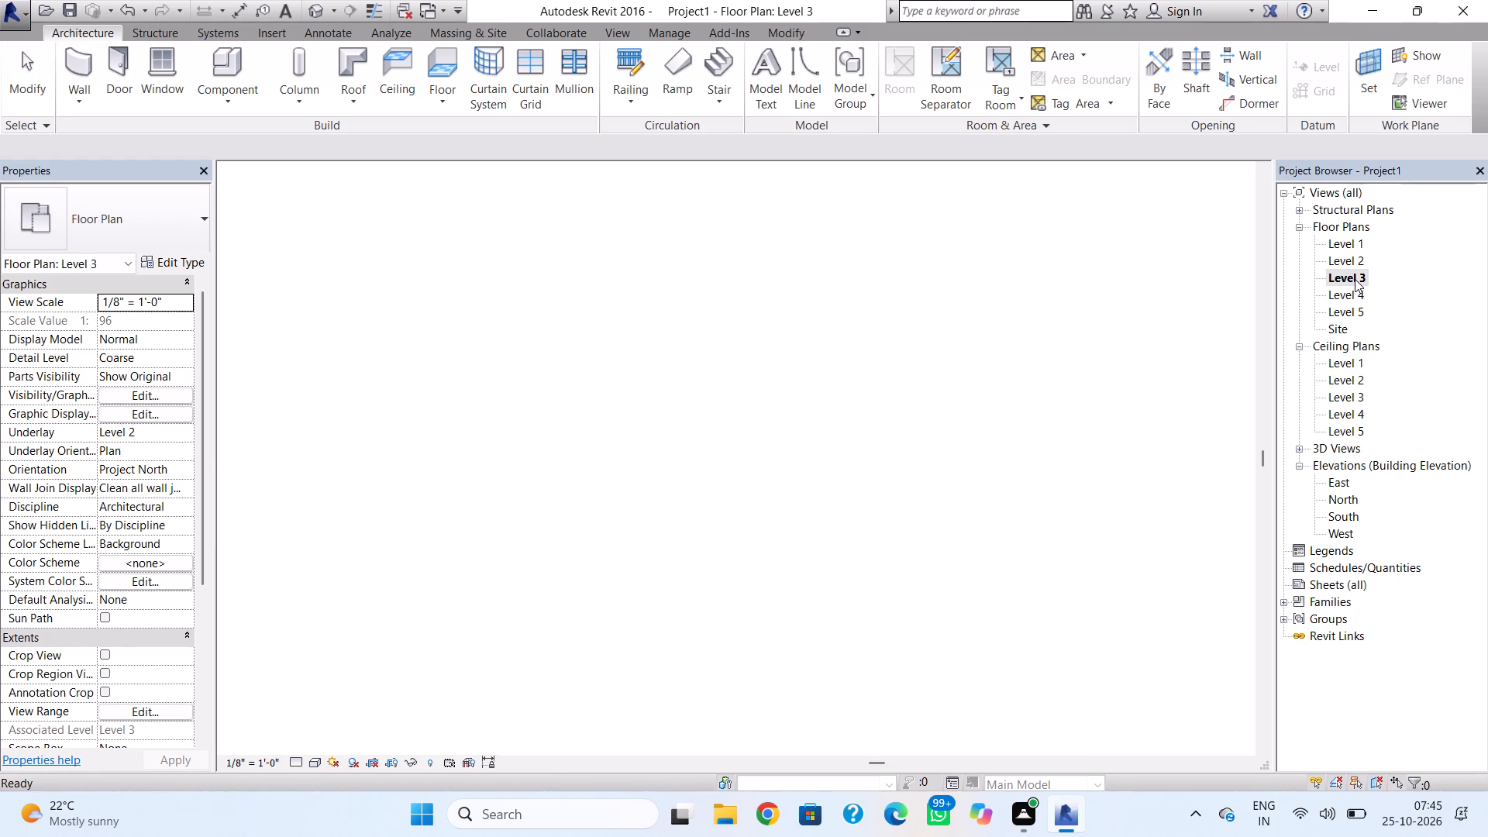
scroll(782, 393, down, 13)
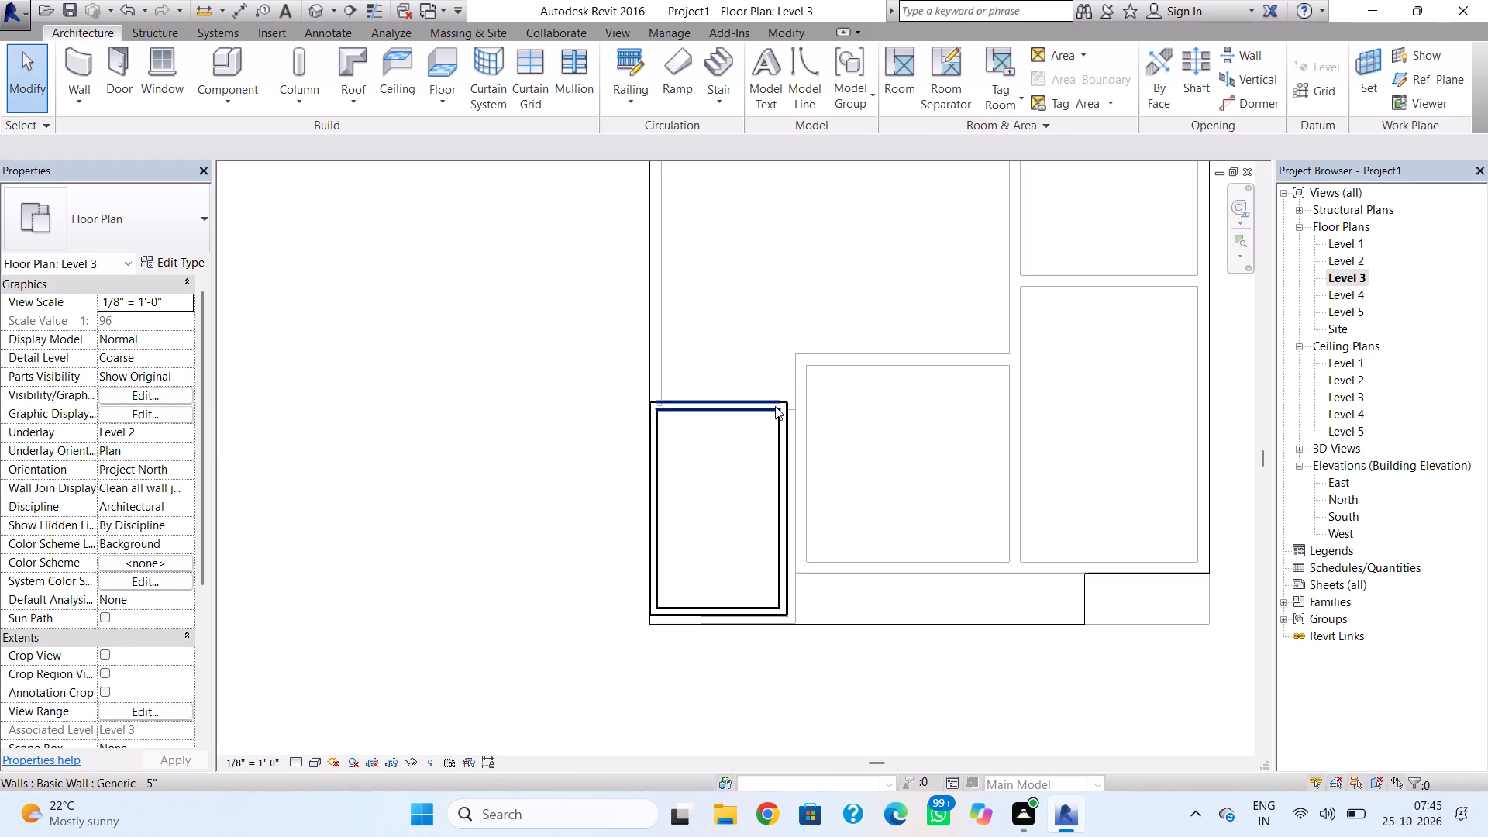
scroll(775, 406, down, 2)
middle_drag(775, 406, 702, 459)
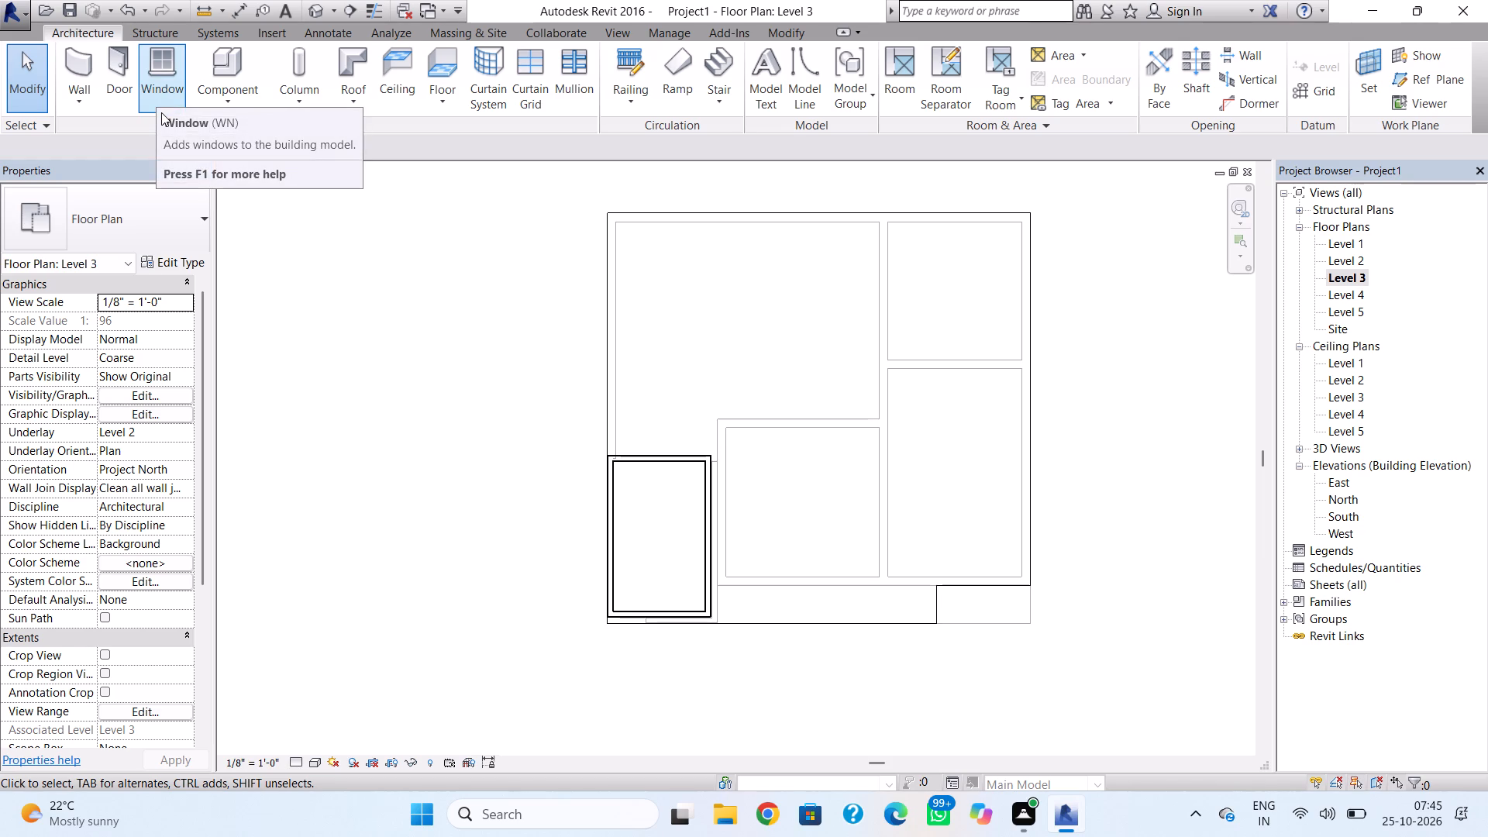
scroll(757, 484, up, 9)
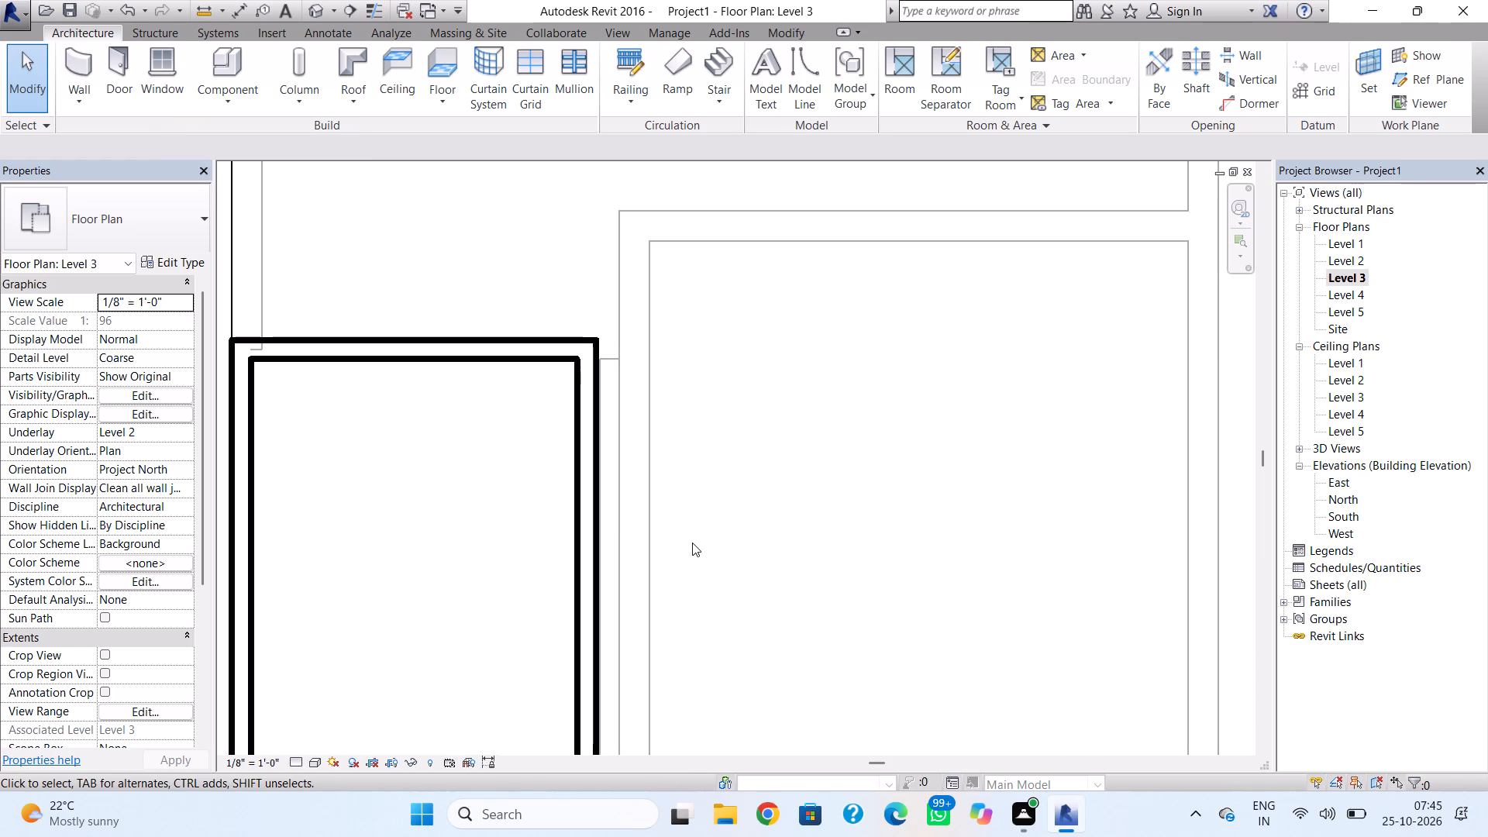
scroll(691, 542, down, 2)
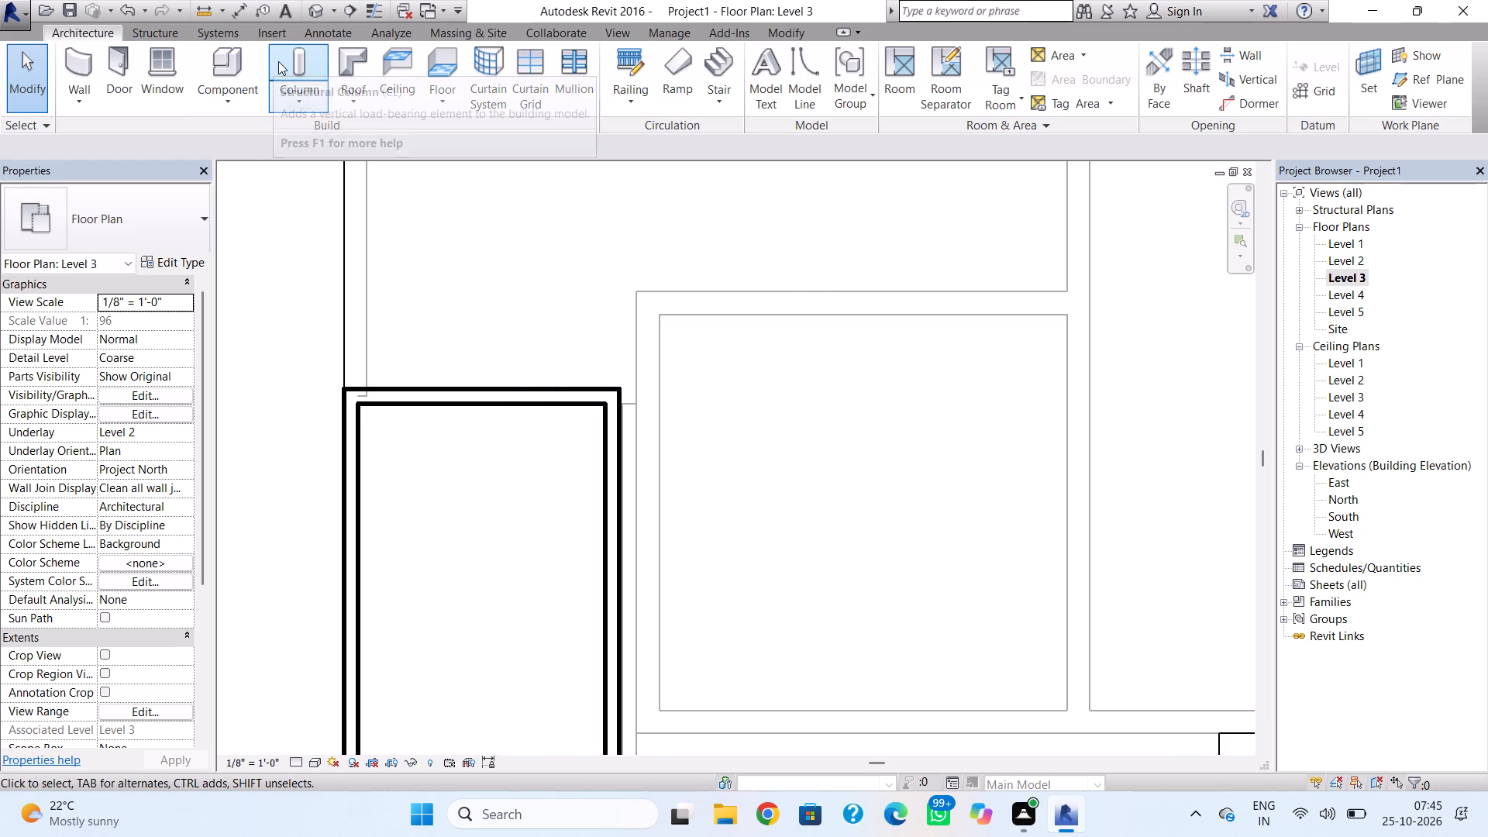
click(82, 76)
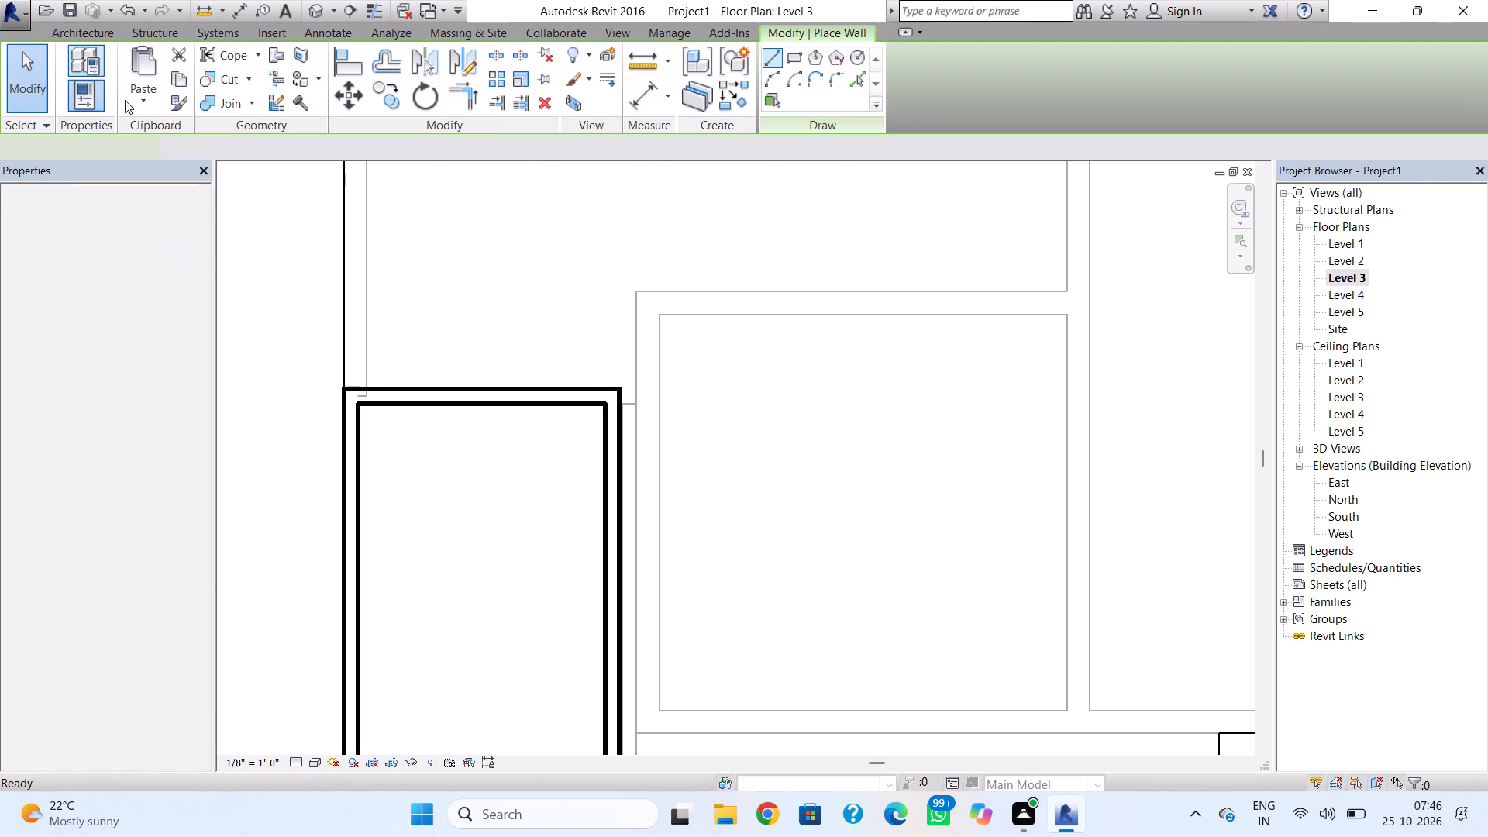
scroll(625, 292, down, 8)
middle_drag(625, 294, 622, 319)
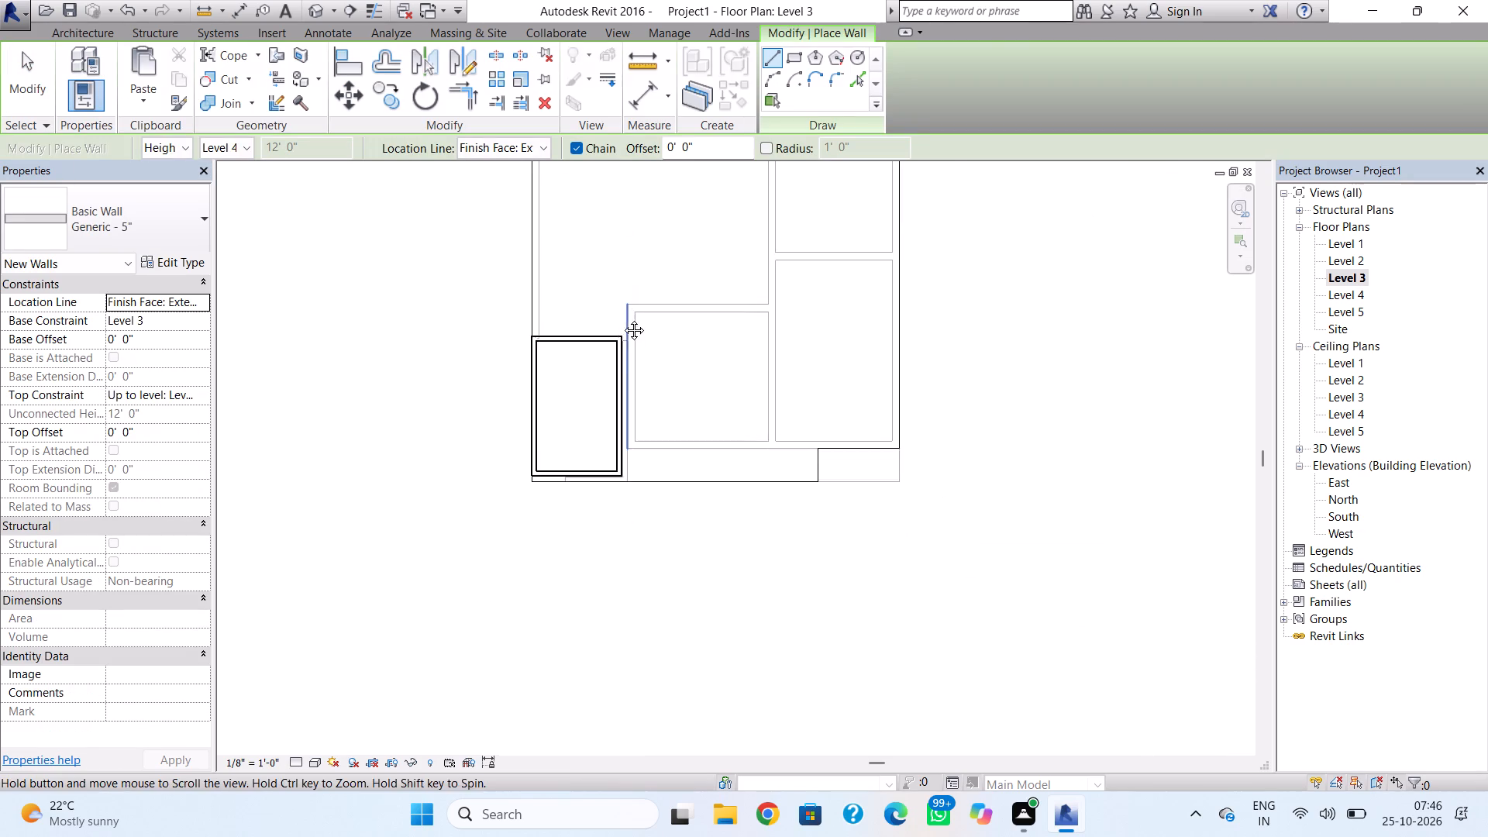
middle_drag(622, 319, 618, 366)
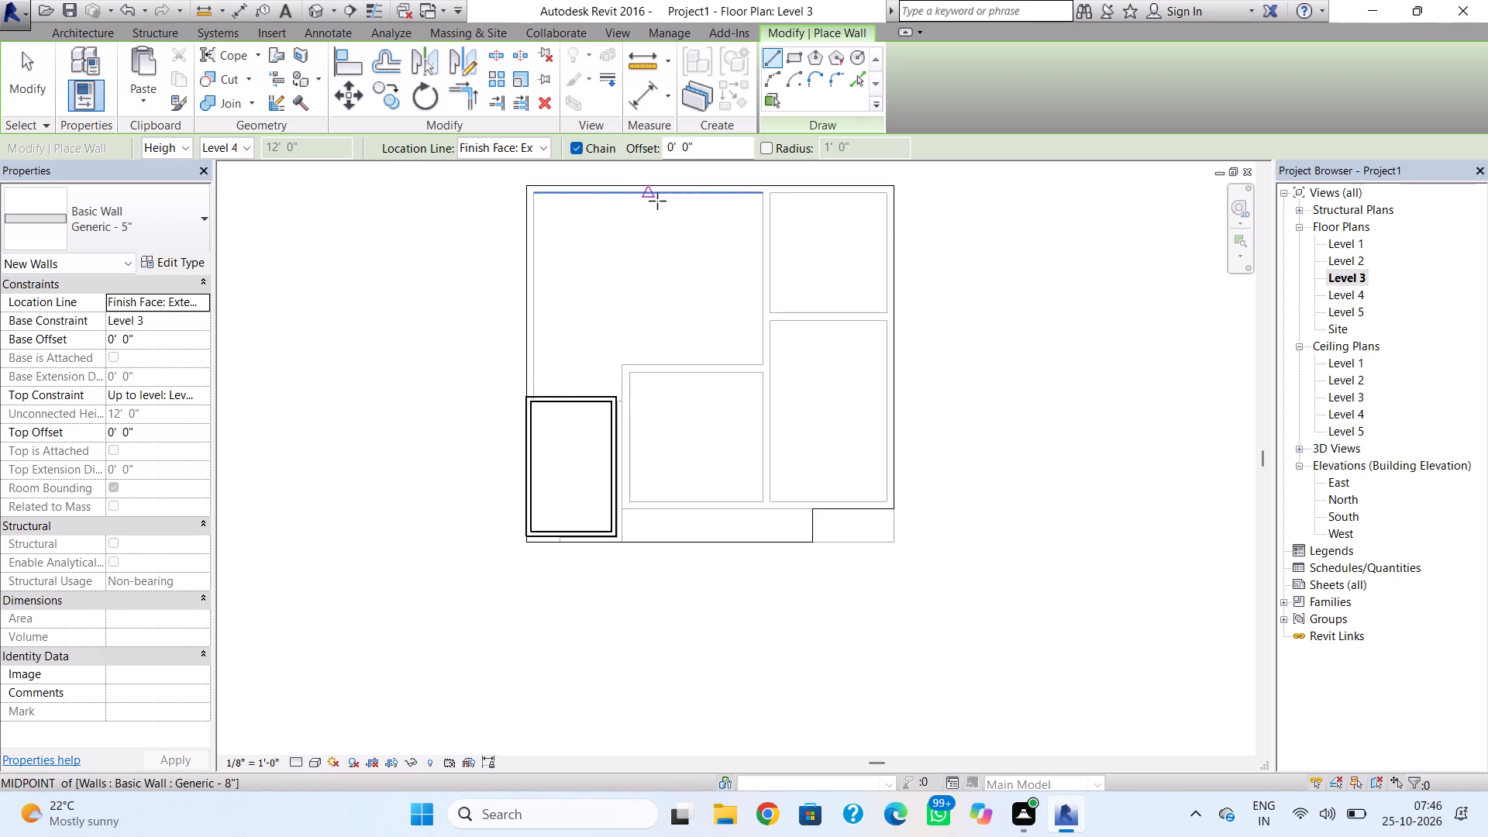
click(765, 200)
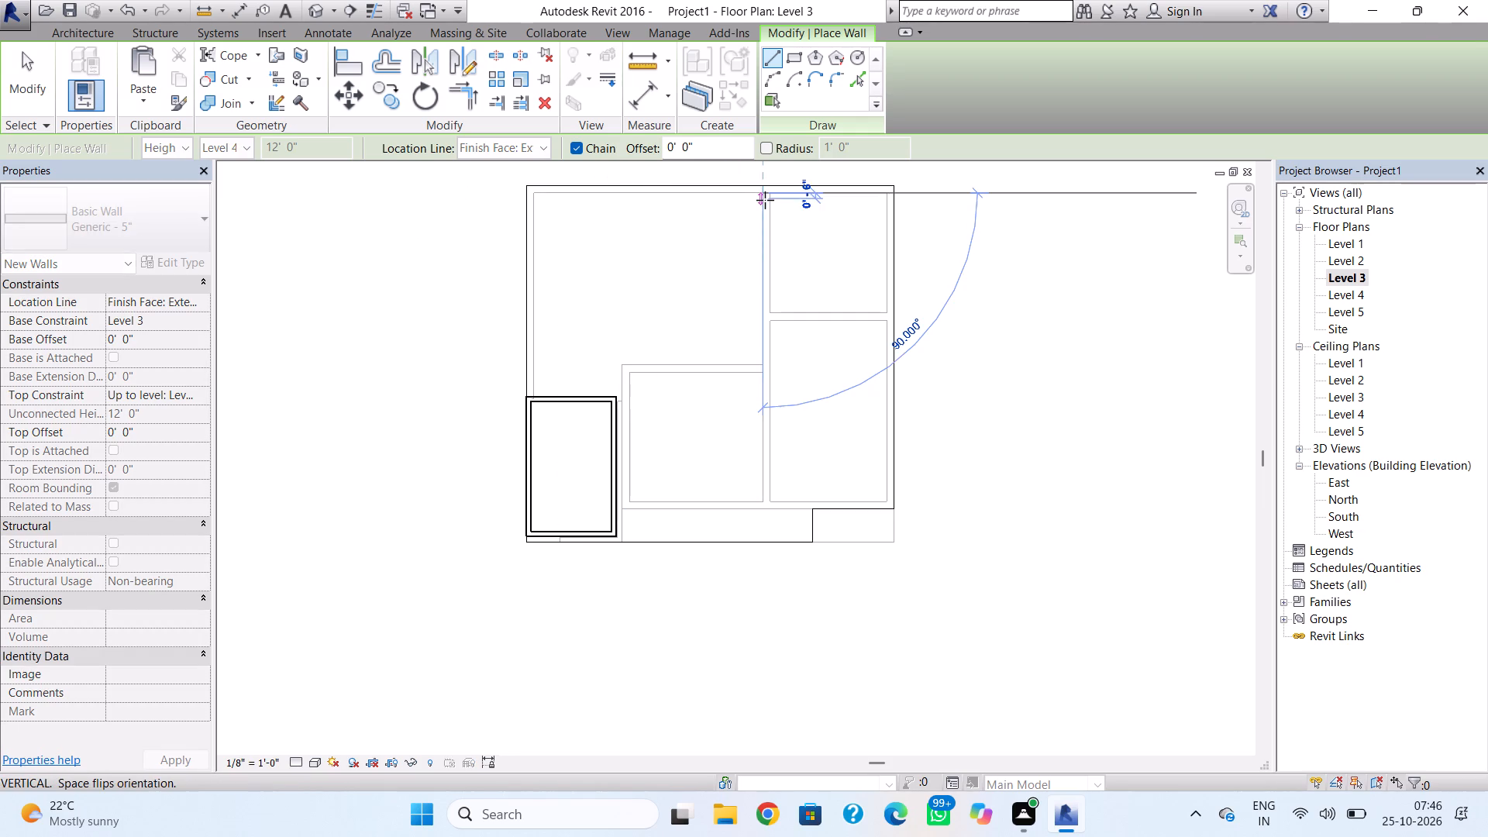
key(Escape)
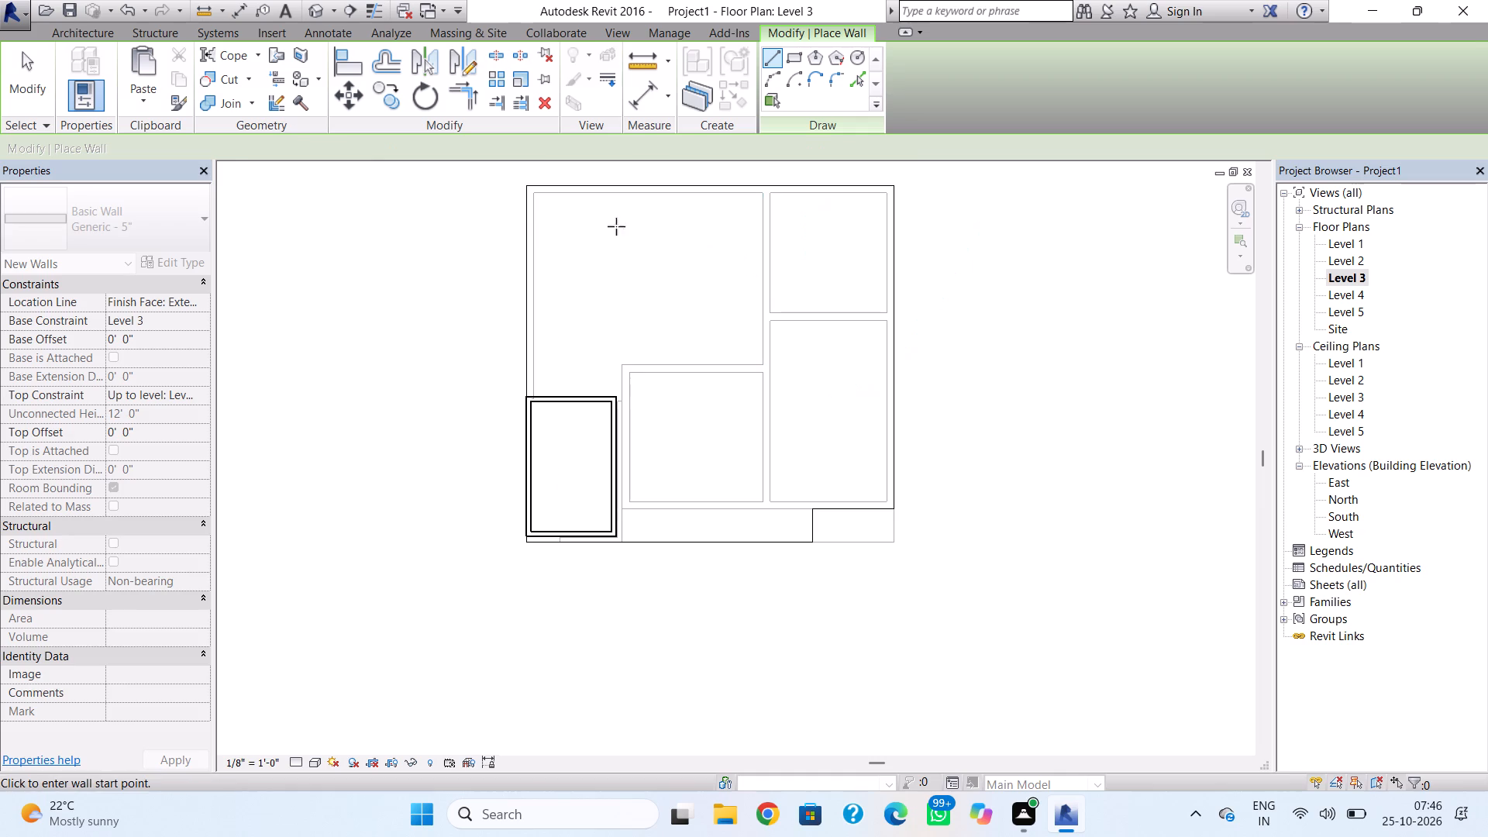
click(178, 207)
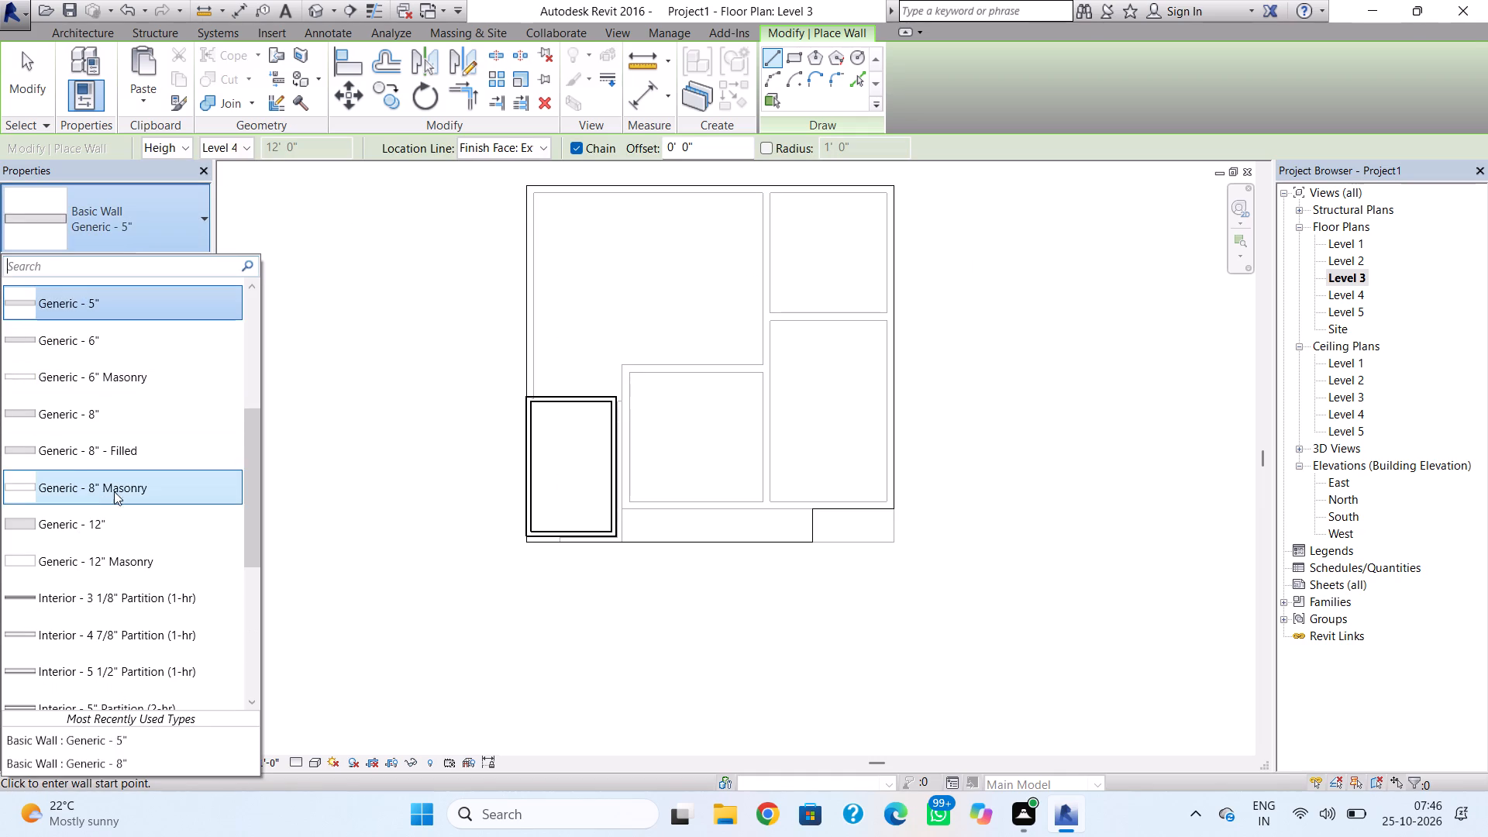
click(167, 415)
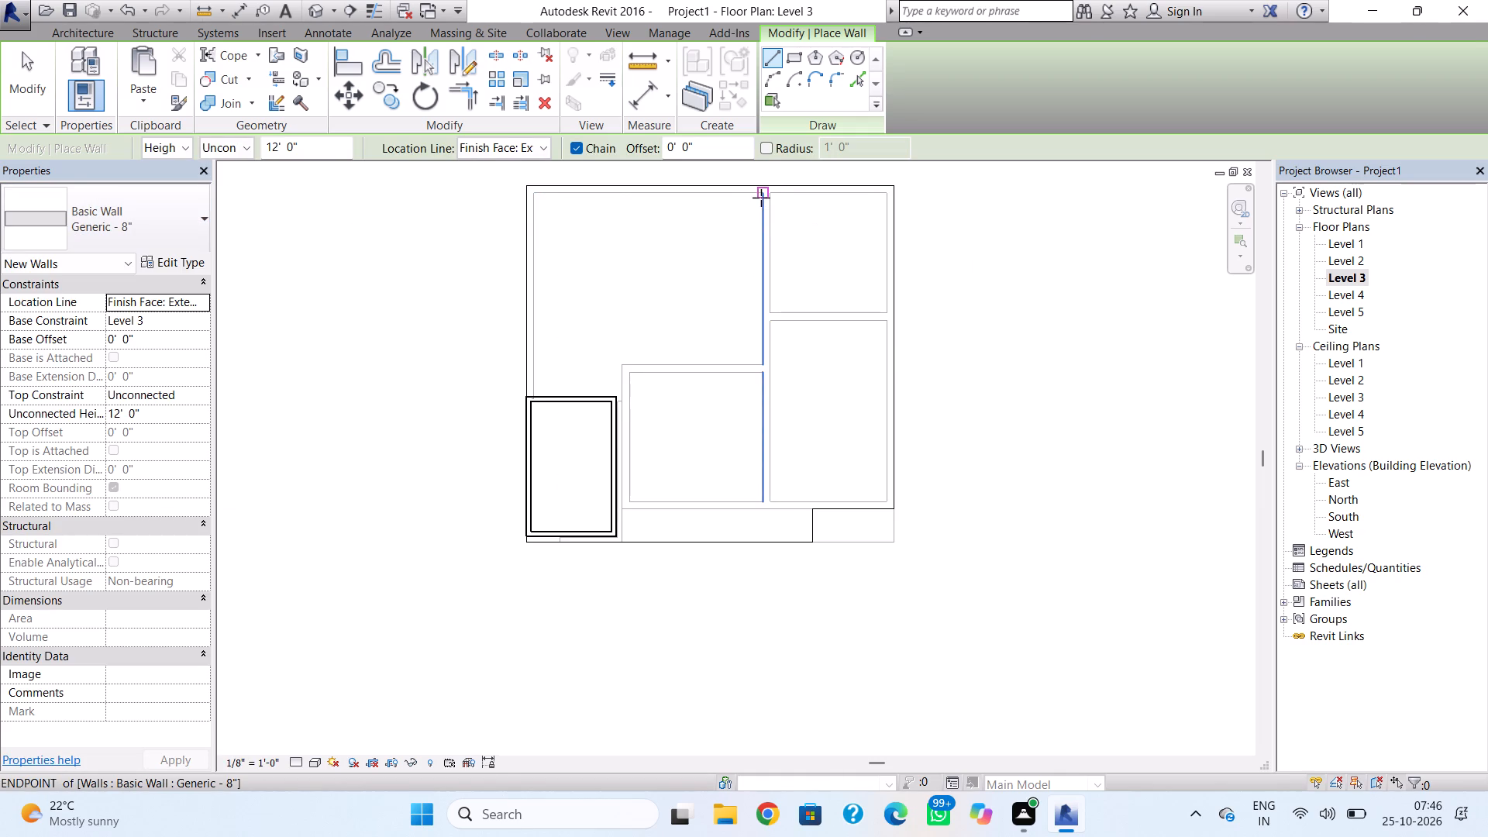
click(761, 198)
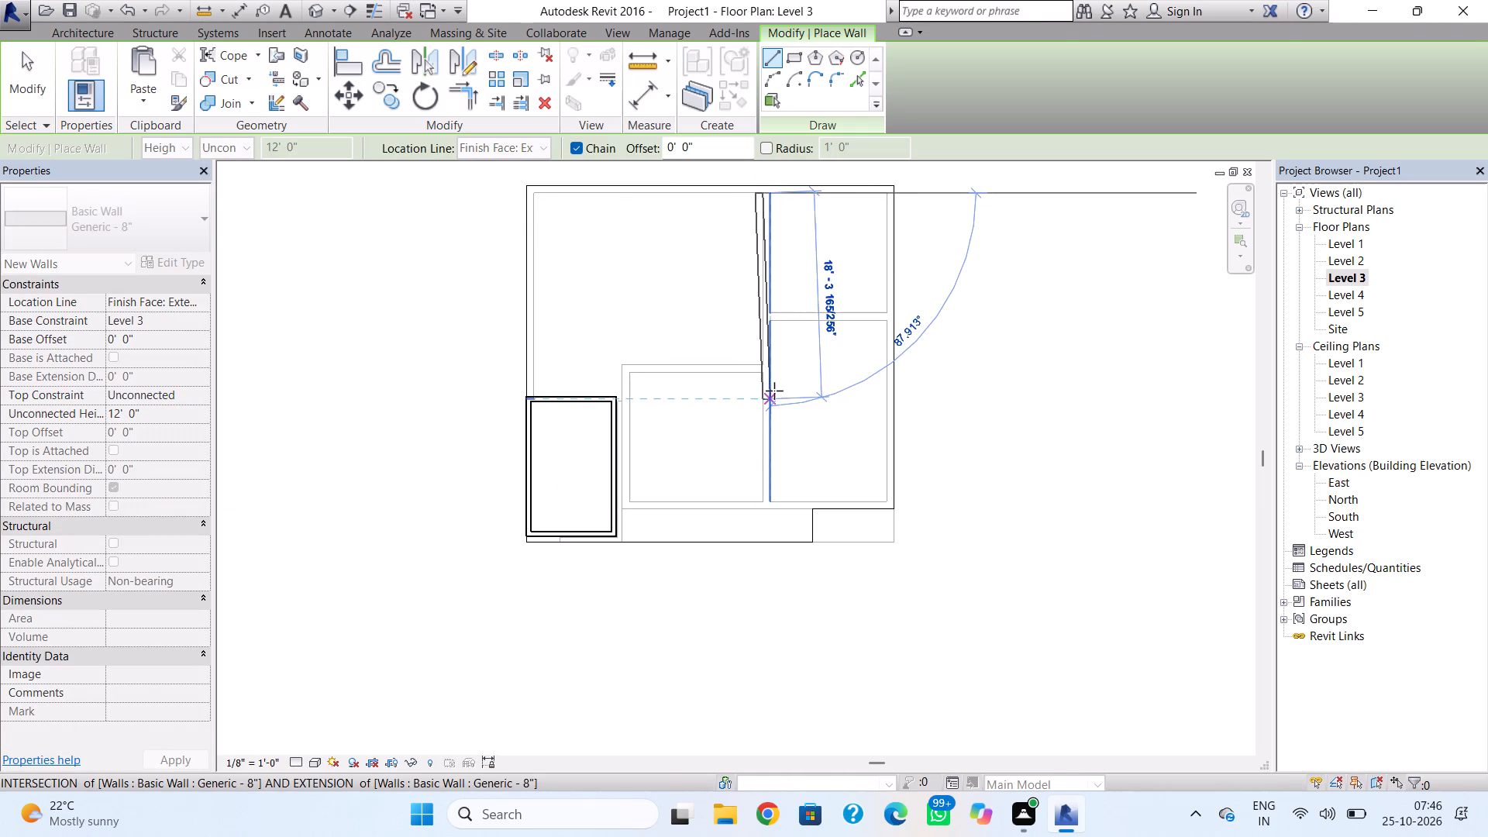
key(space)
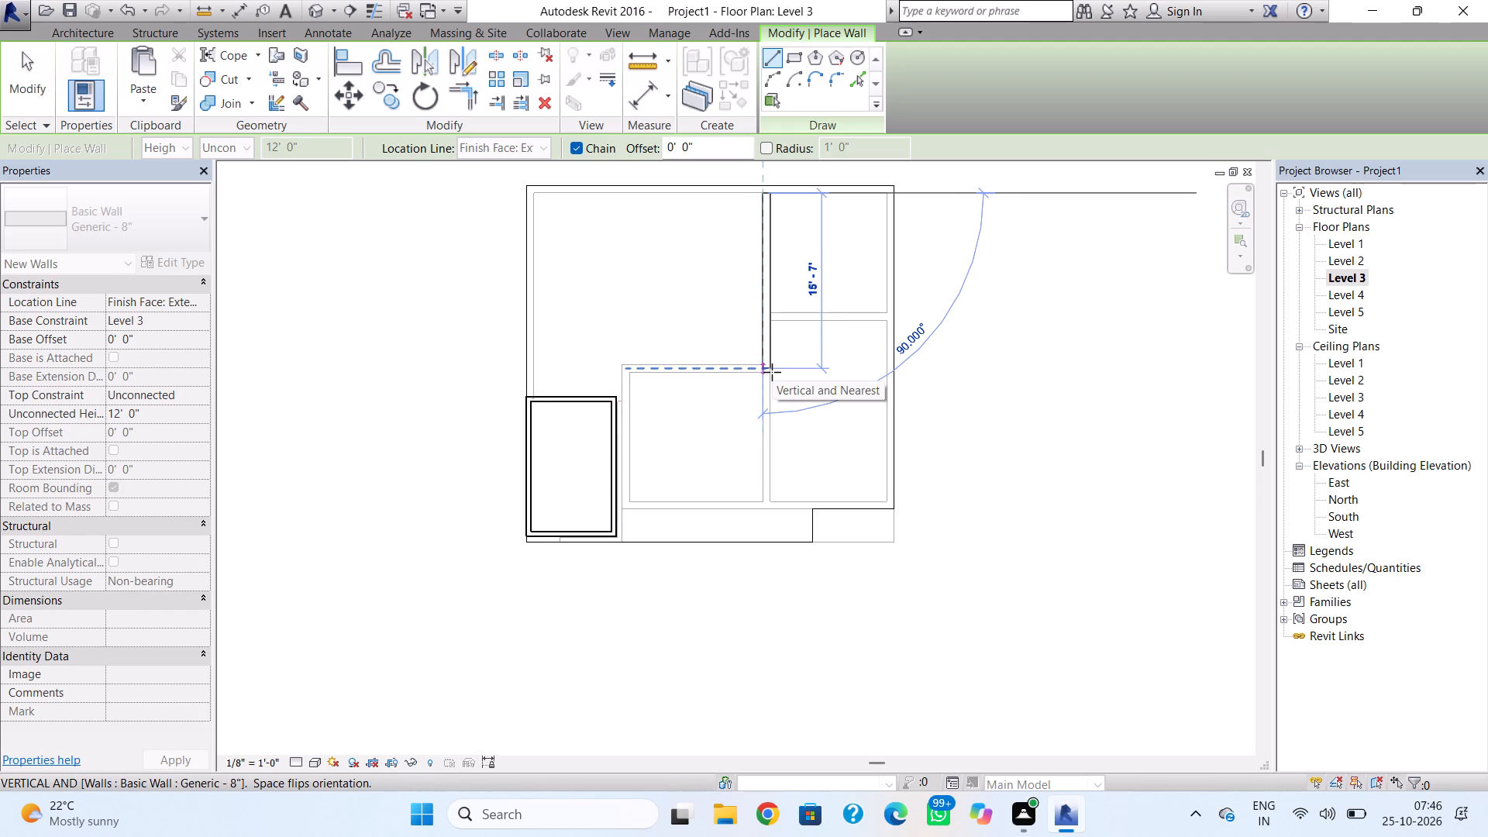
click(771, 333)
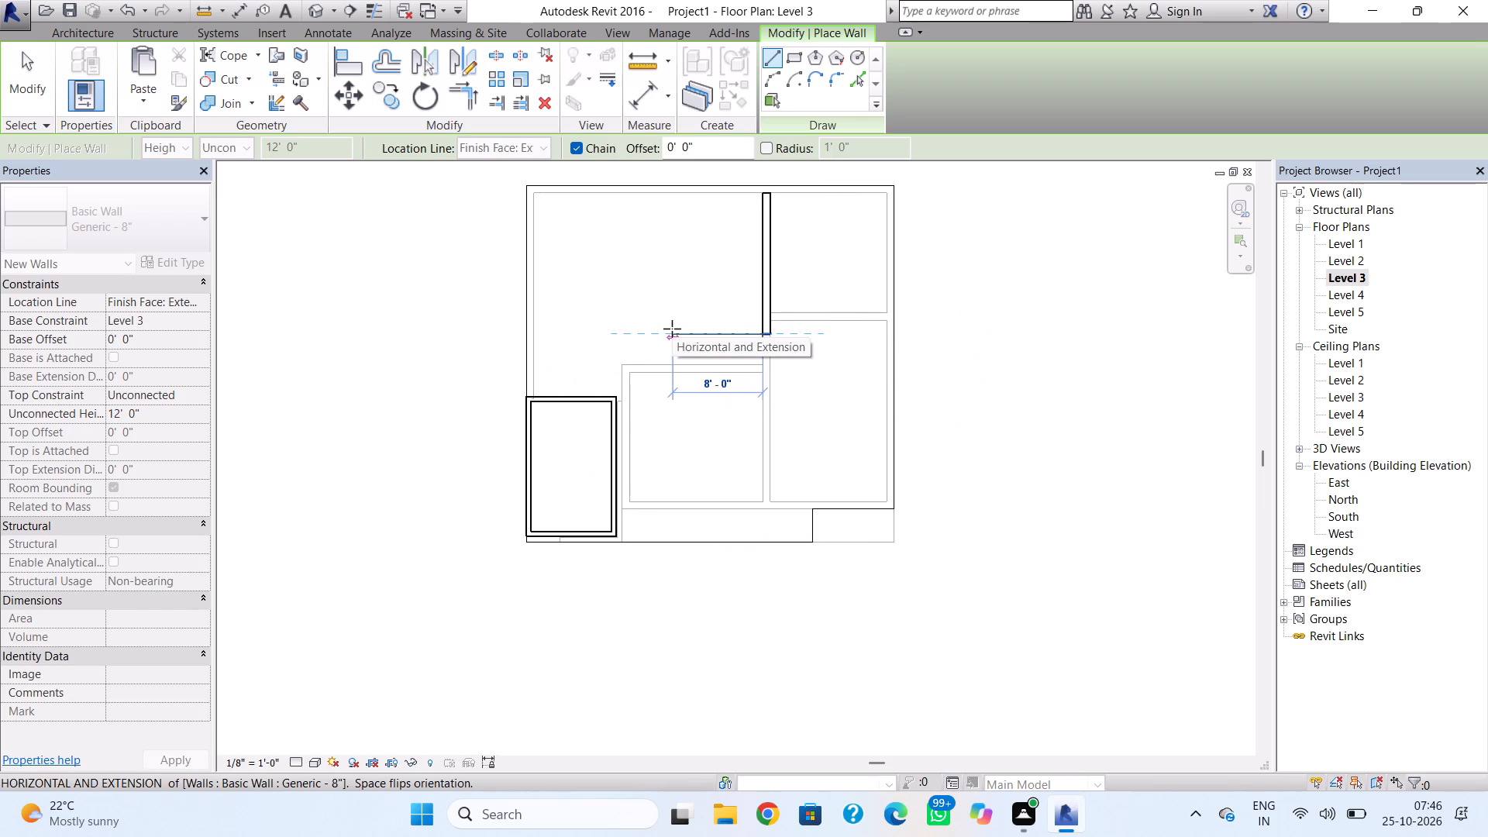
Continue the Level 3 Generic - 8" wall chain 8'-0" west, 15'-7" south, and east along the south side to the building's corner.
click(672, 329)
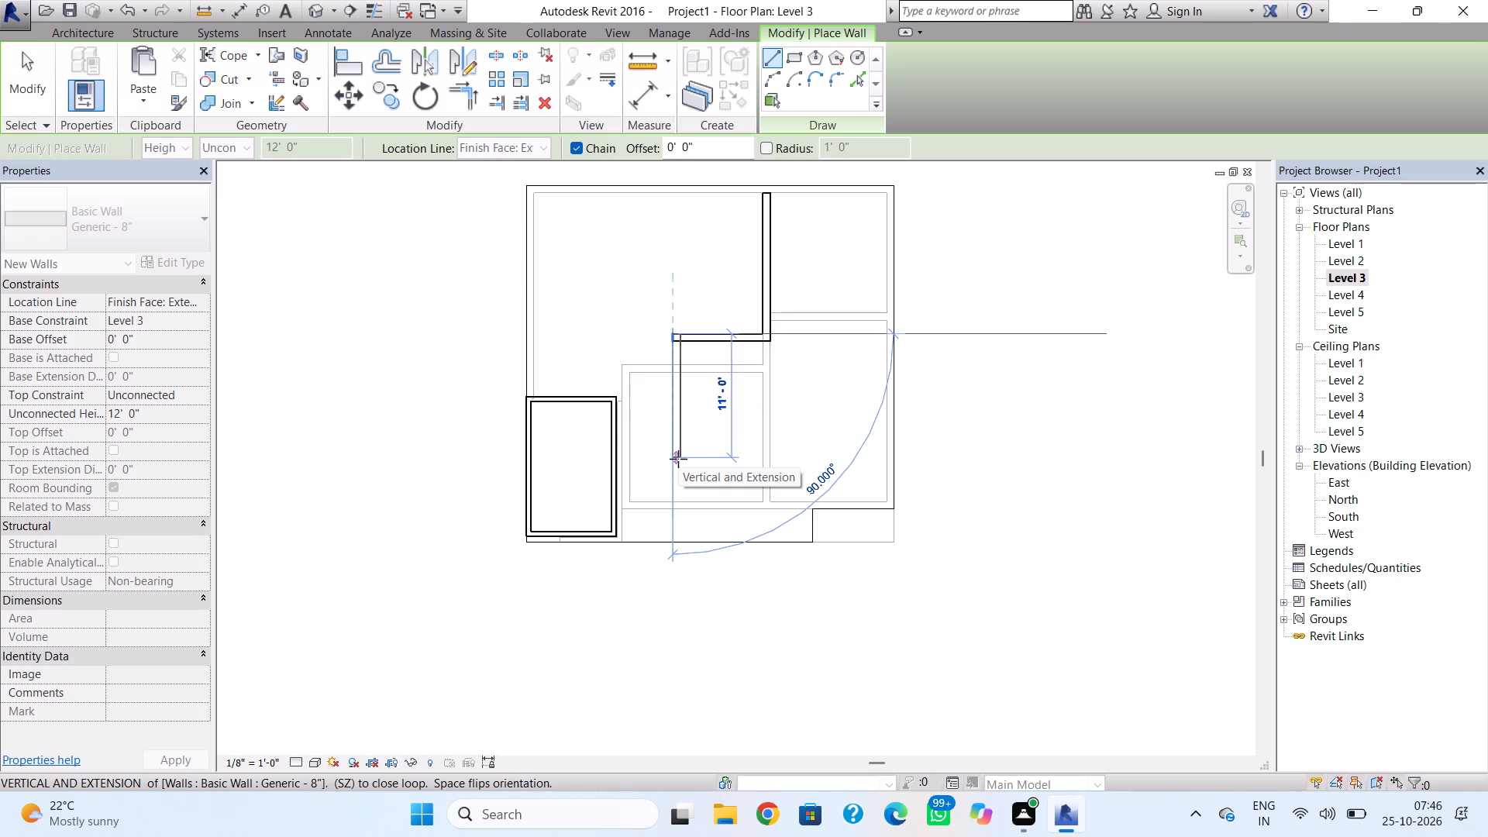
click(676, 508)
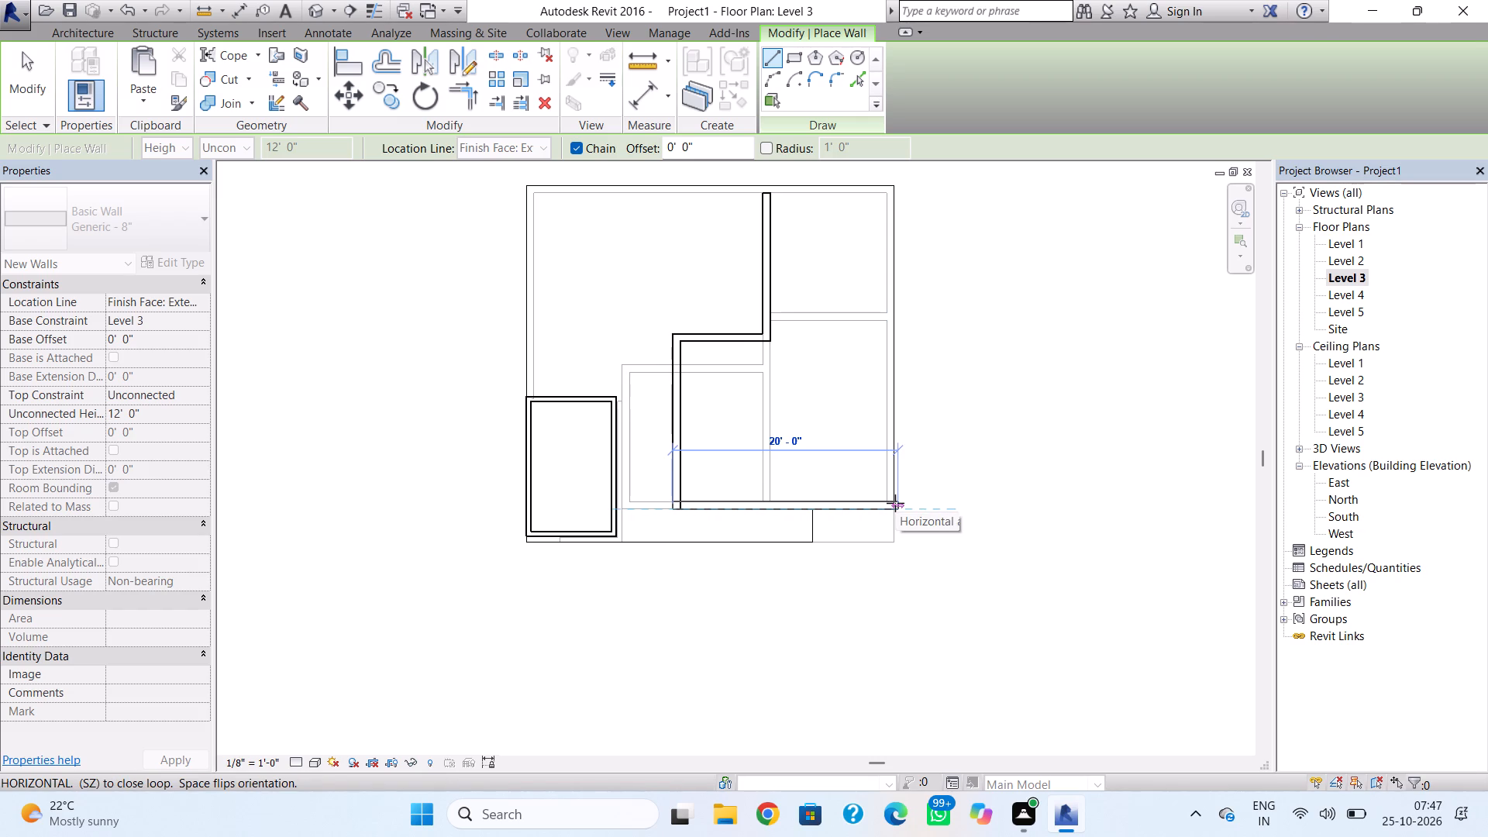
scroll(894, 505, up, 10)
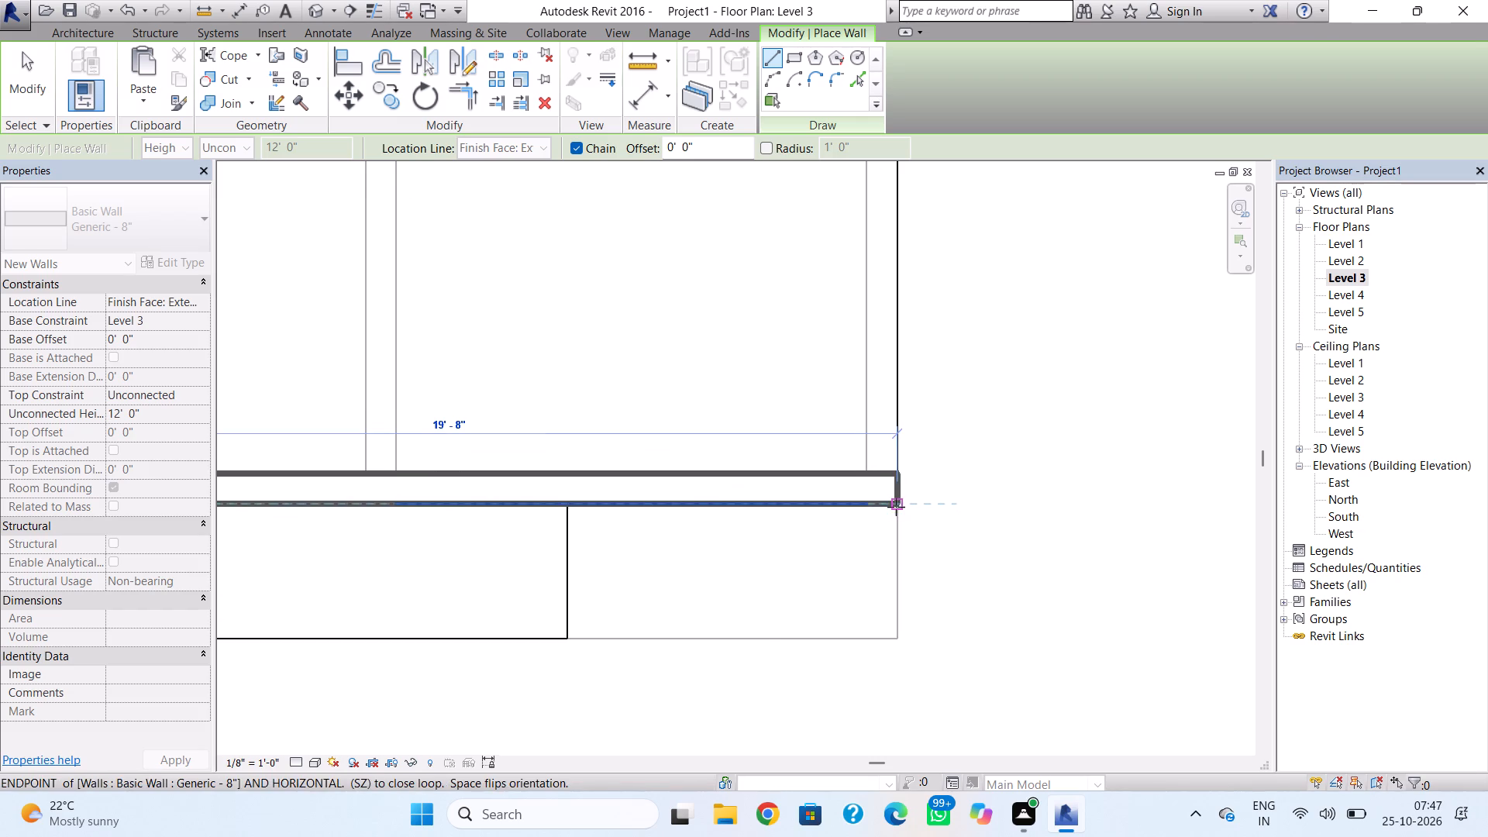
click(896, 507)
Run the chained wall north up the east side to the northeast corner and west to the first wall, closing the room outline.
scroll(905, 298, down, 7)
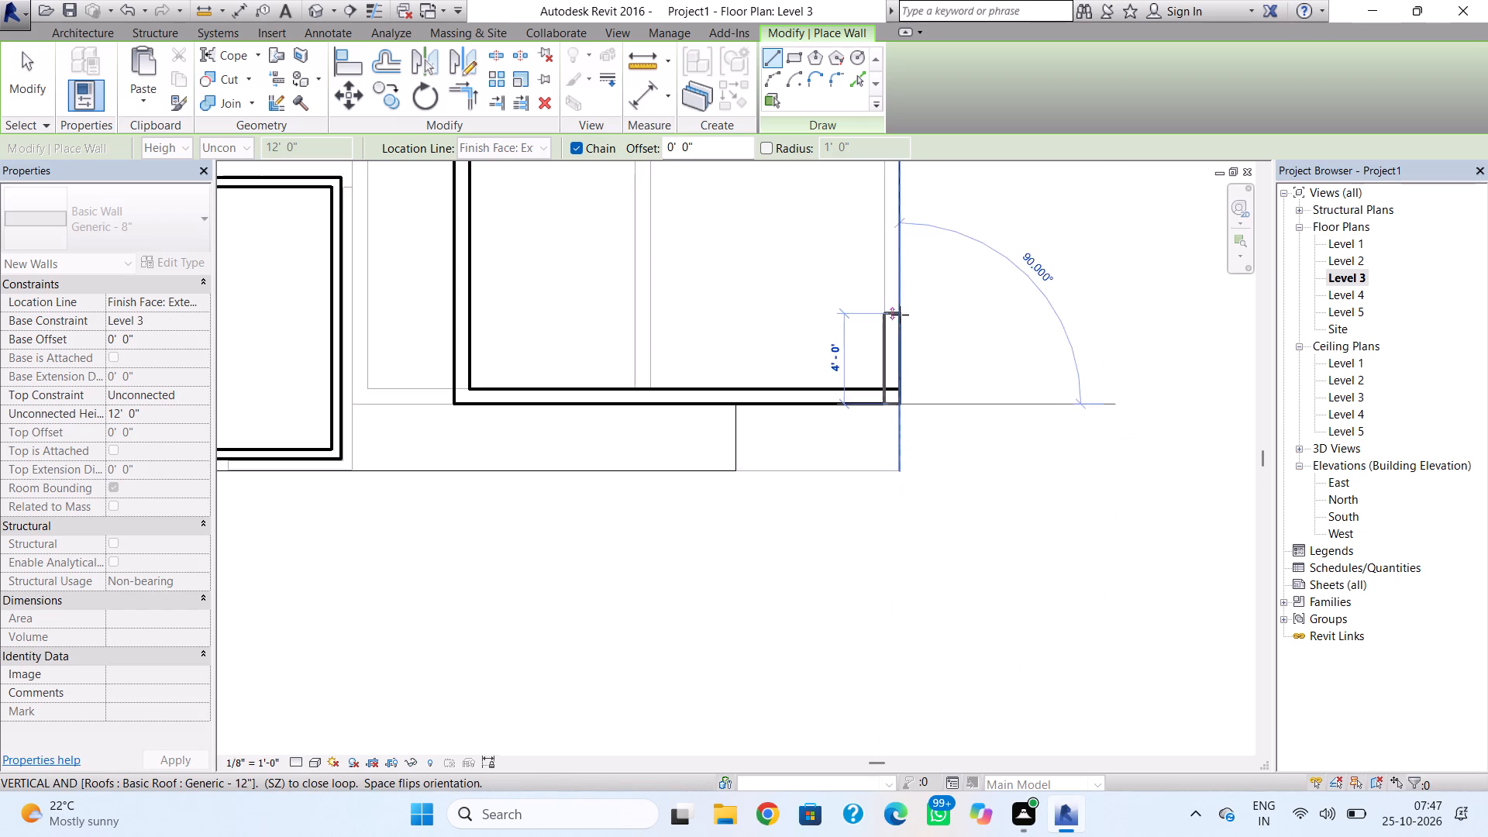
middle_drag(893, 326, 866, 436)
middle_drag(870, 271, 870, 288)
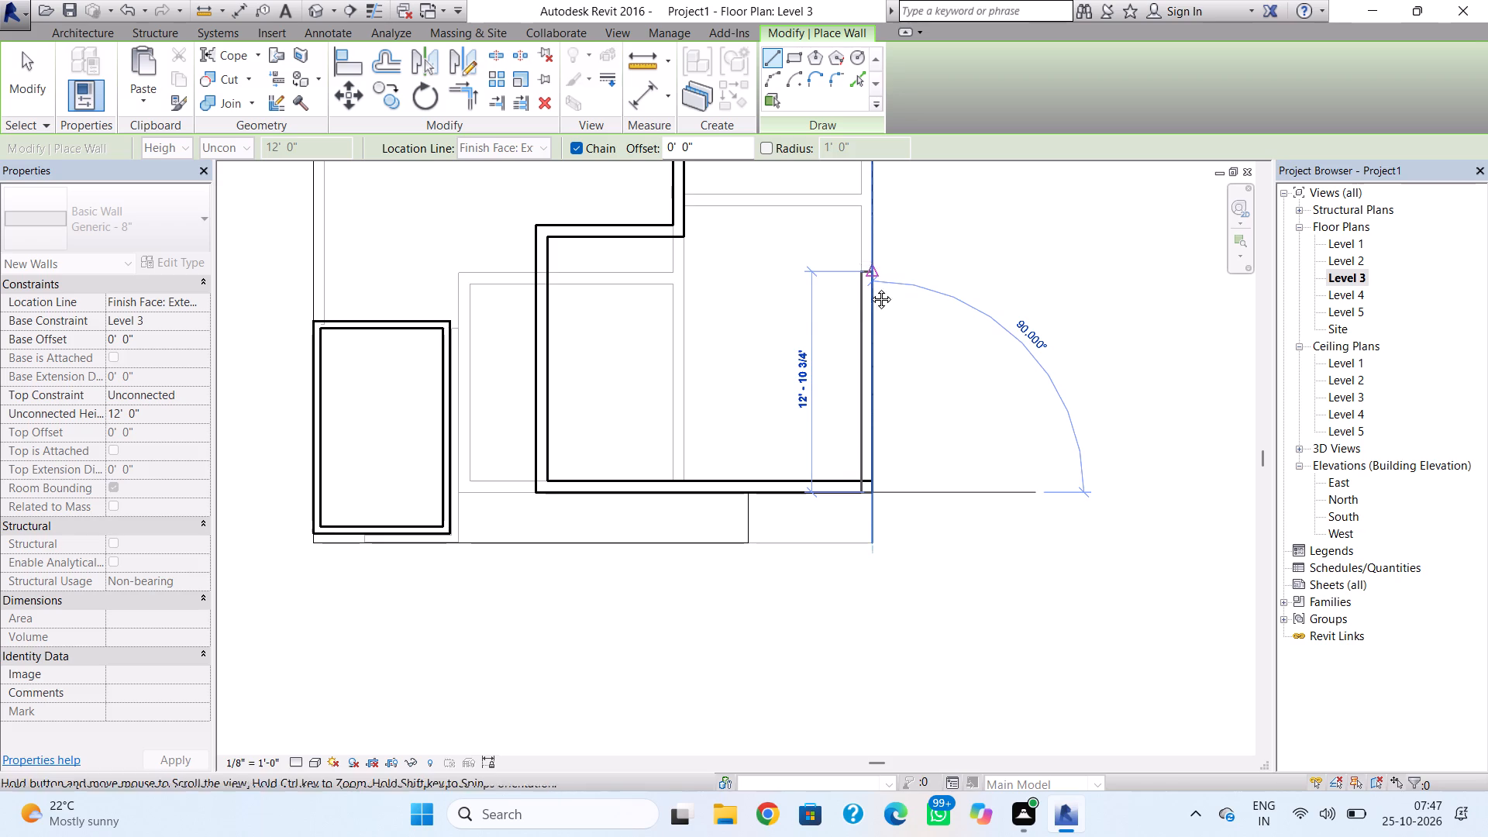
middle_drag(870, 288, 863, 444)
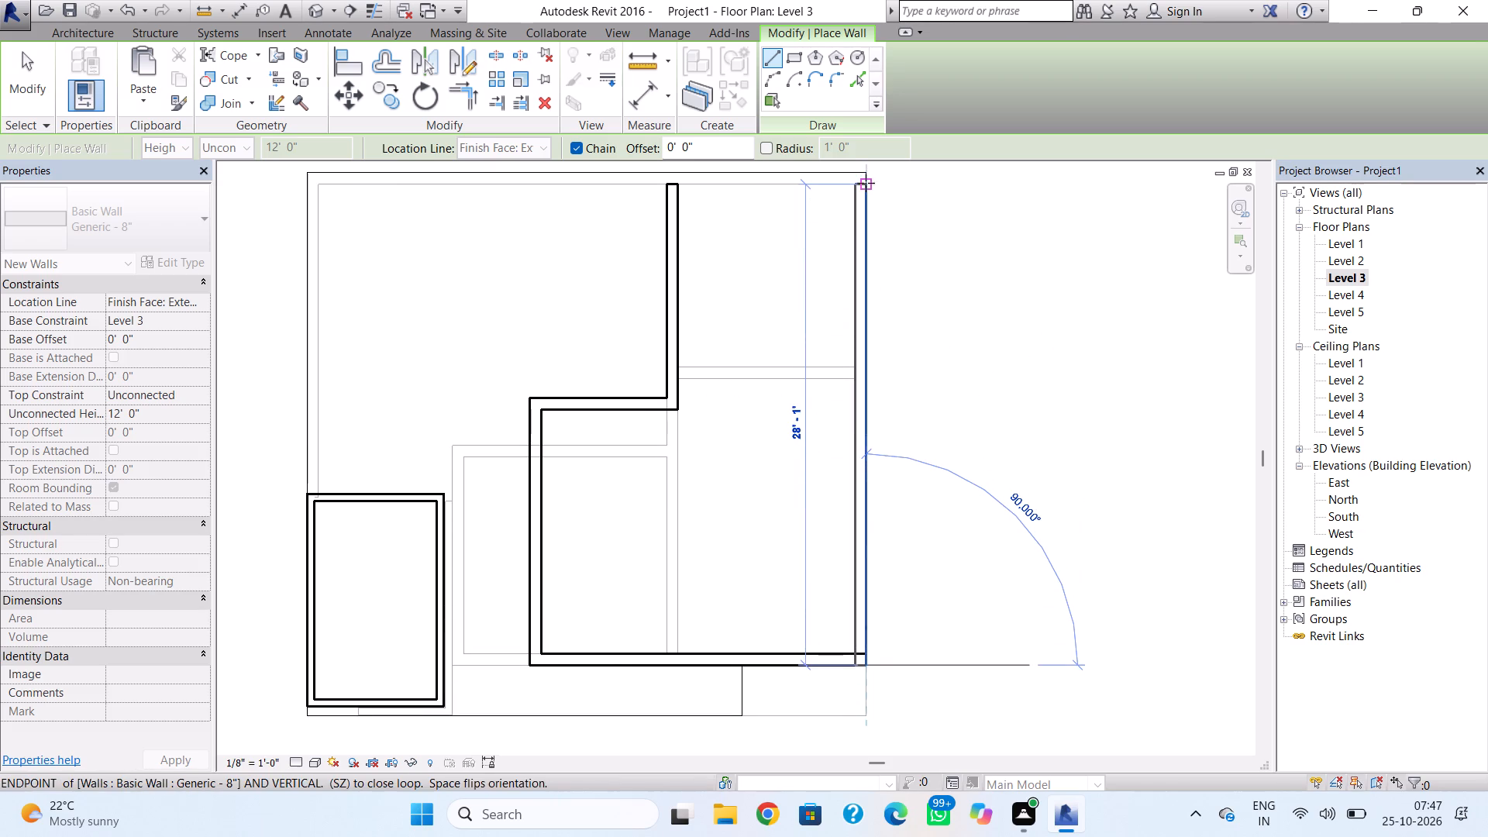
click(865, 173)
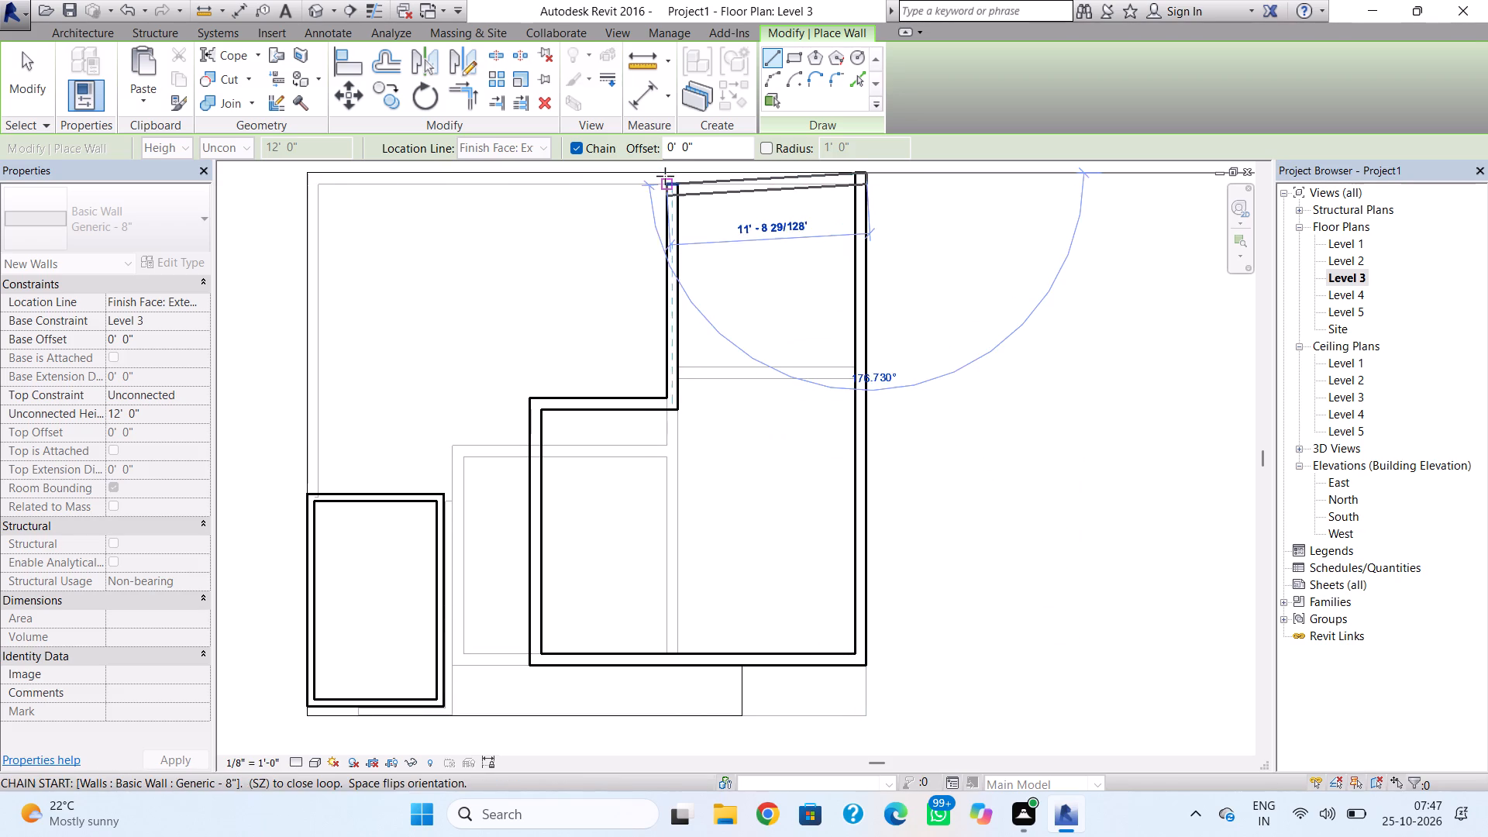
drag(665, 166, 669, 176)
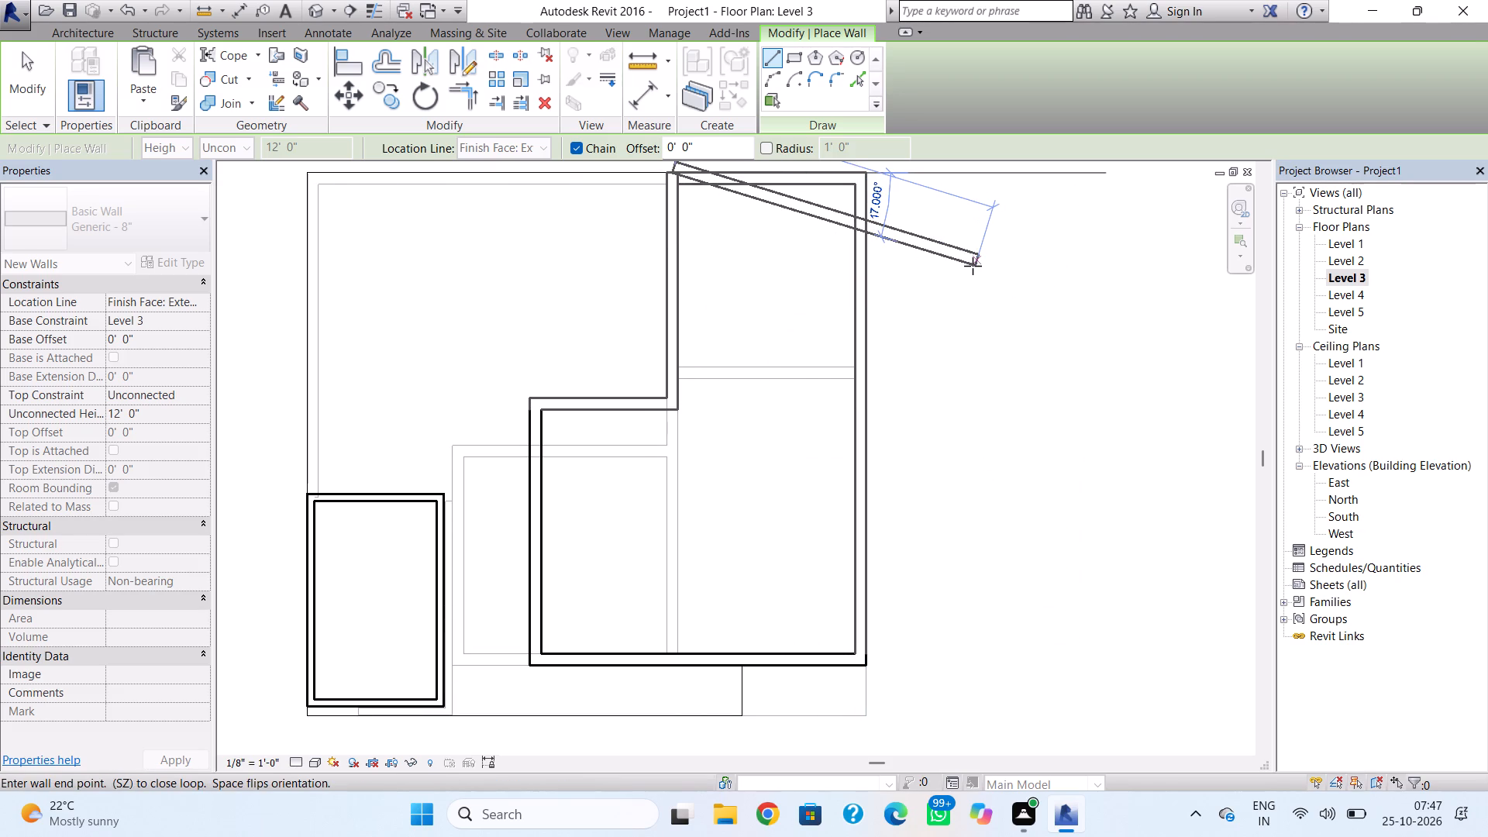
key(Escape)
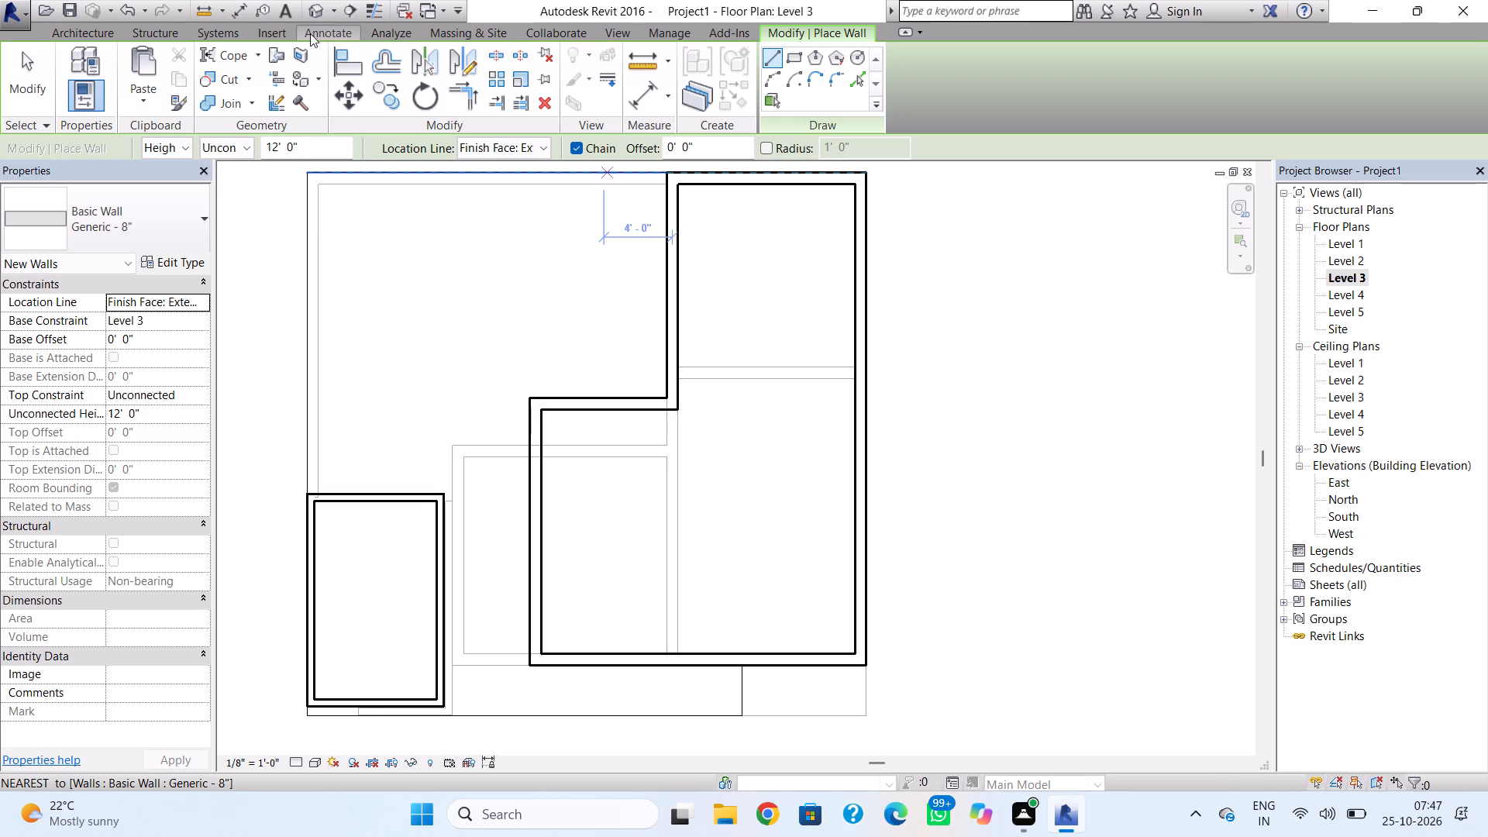
Examine the new Level 3 walls beneath the Level 4 roof in the 3D view.
click(315, 12)
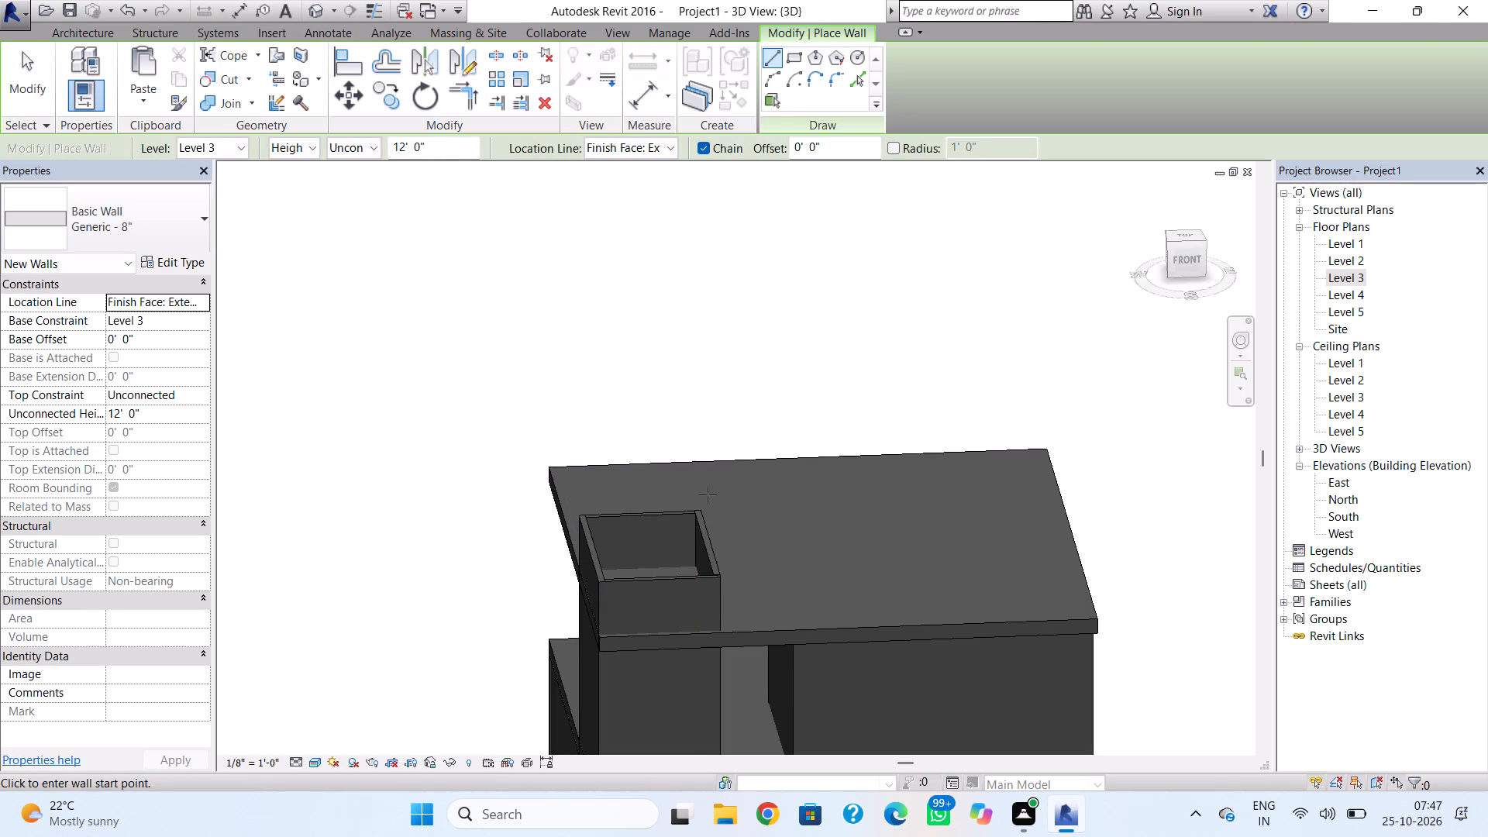
shift+right_drag(780, 498, 744, 536)
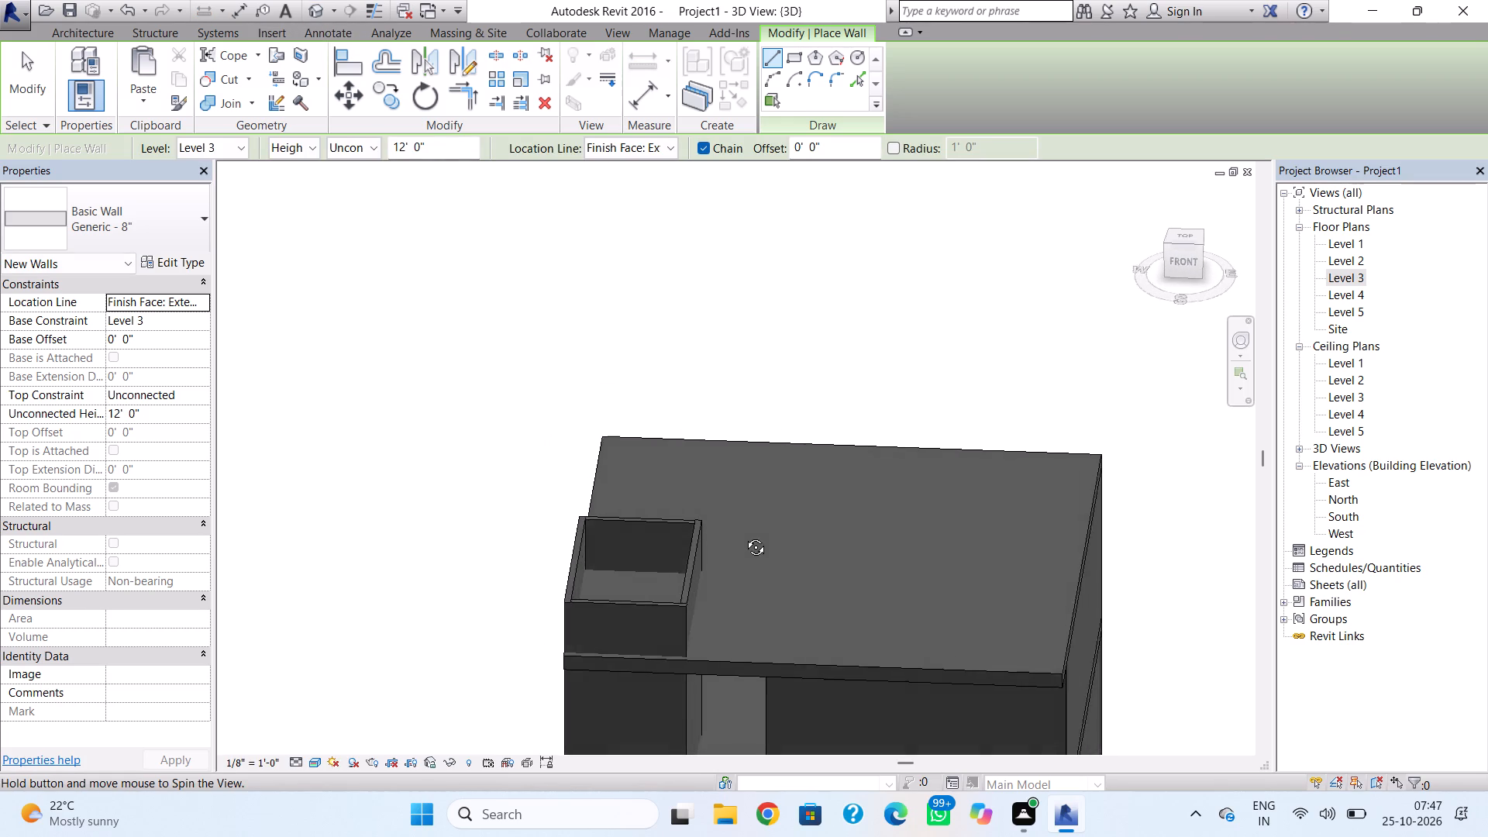
shift+right_drag(744, 536, 743, 536)
scroll(742, 535, down, 2)
middle_drag(742, 443, 759, 323)
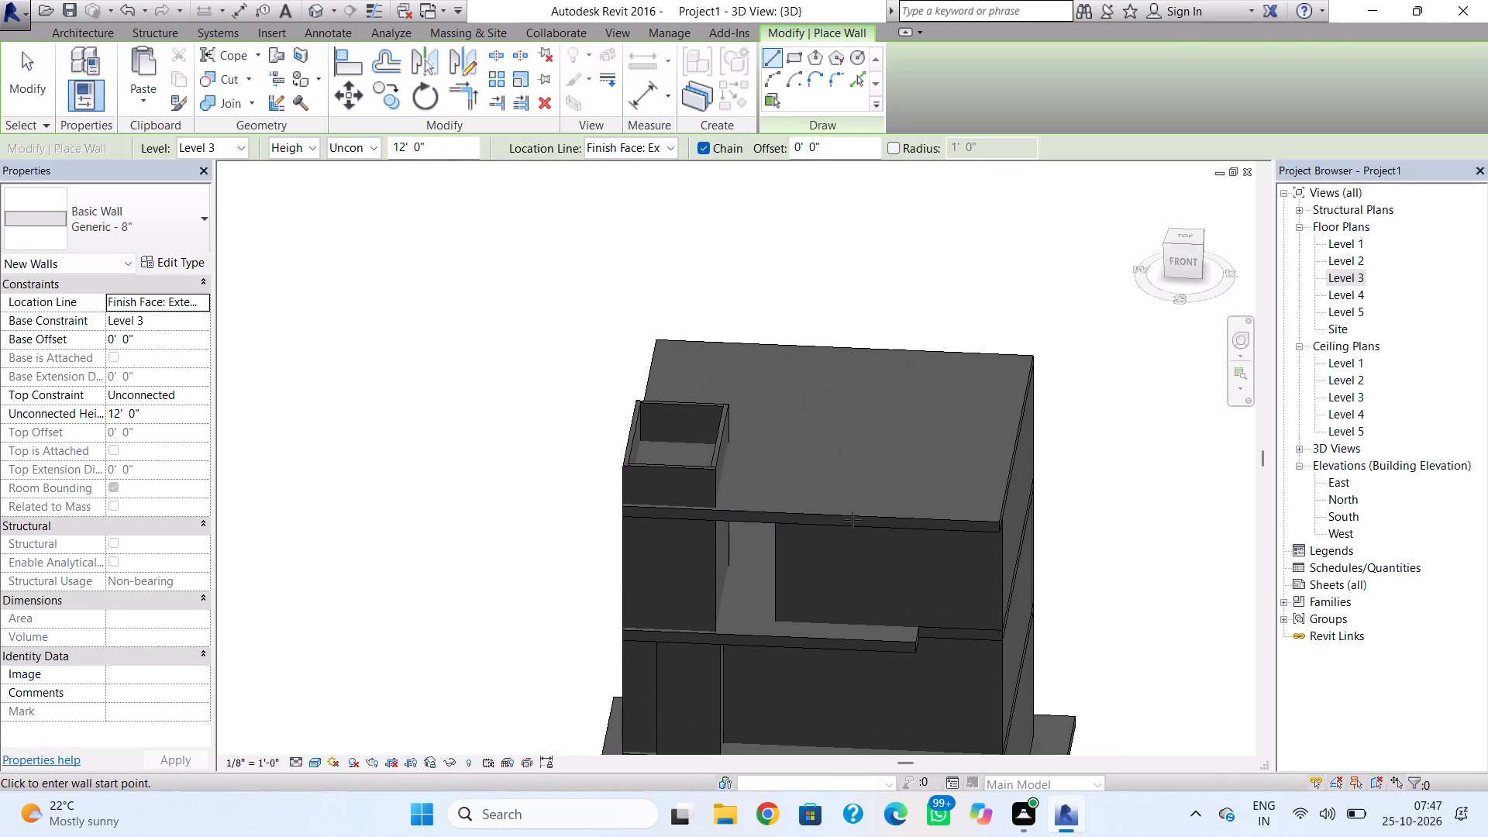
scroll(887, 73, down, 2)
scroll(973, 393, down, 2)
middle_drag(956, 343, 954, 274)
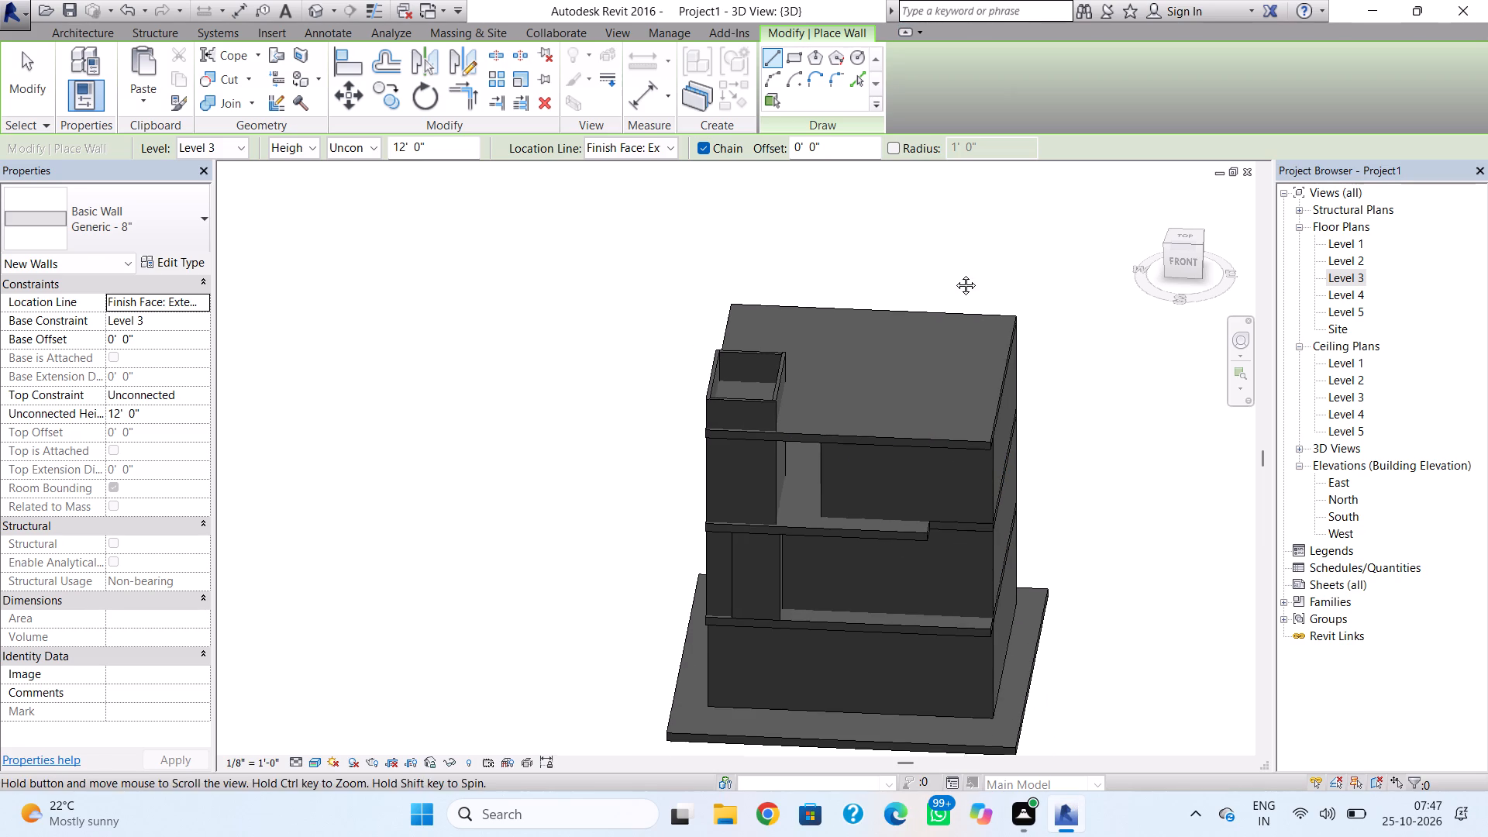
middle_drag(954, 274, 954, 255)
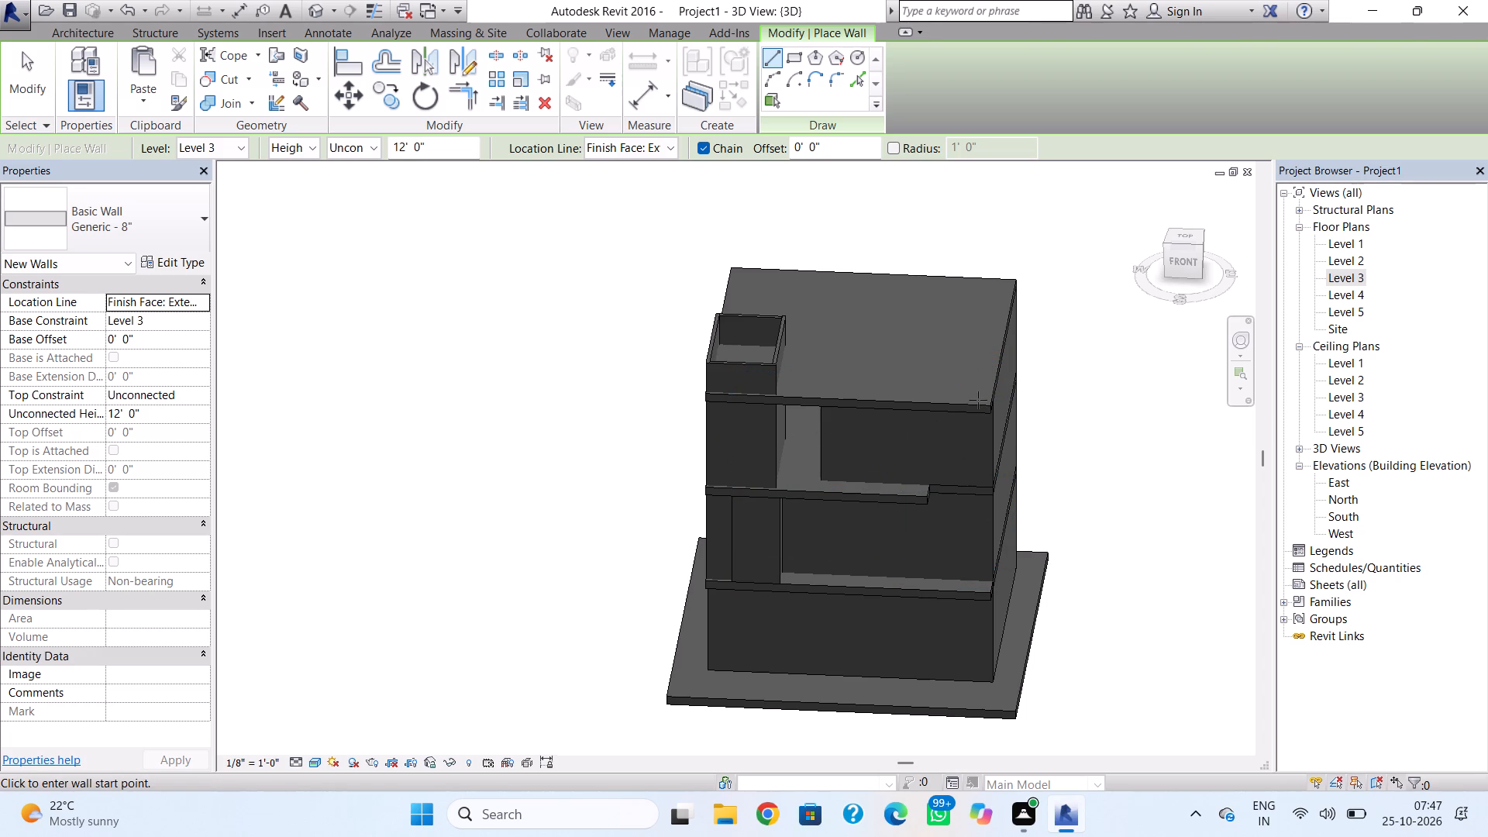
key(Escape)
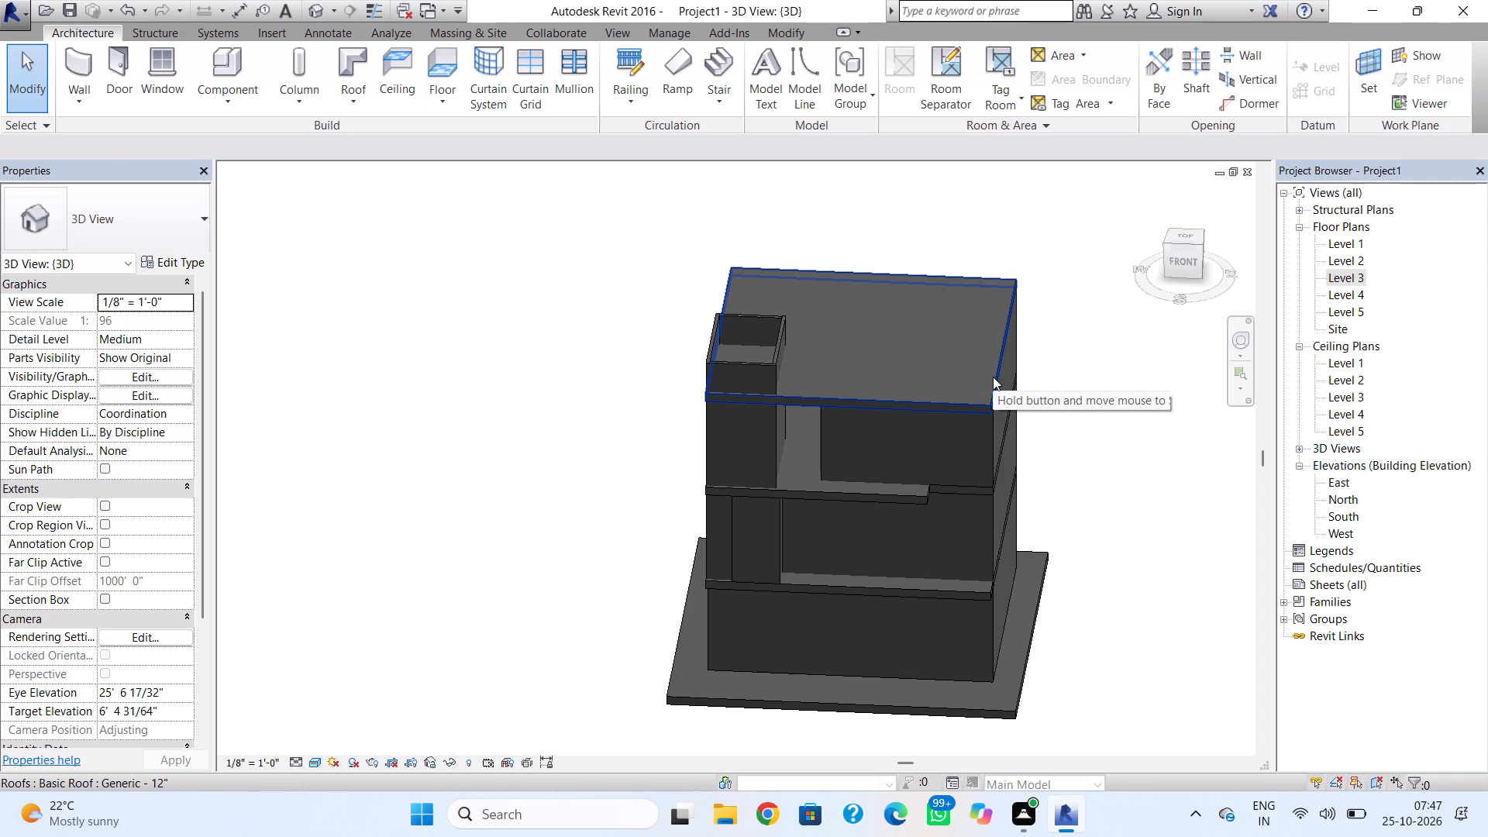
Delete the Generic - 12" roof at Level 4.
click(808, 398)
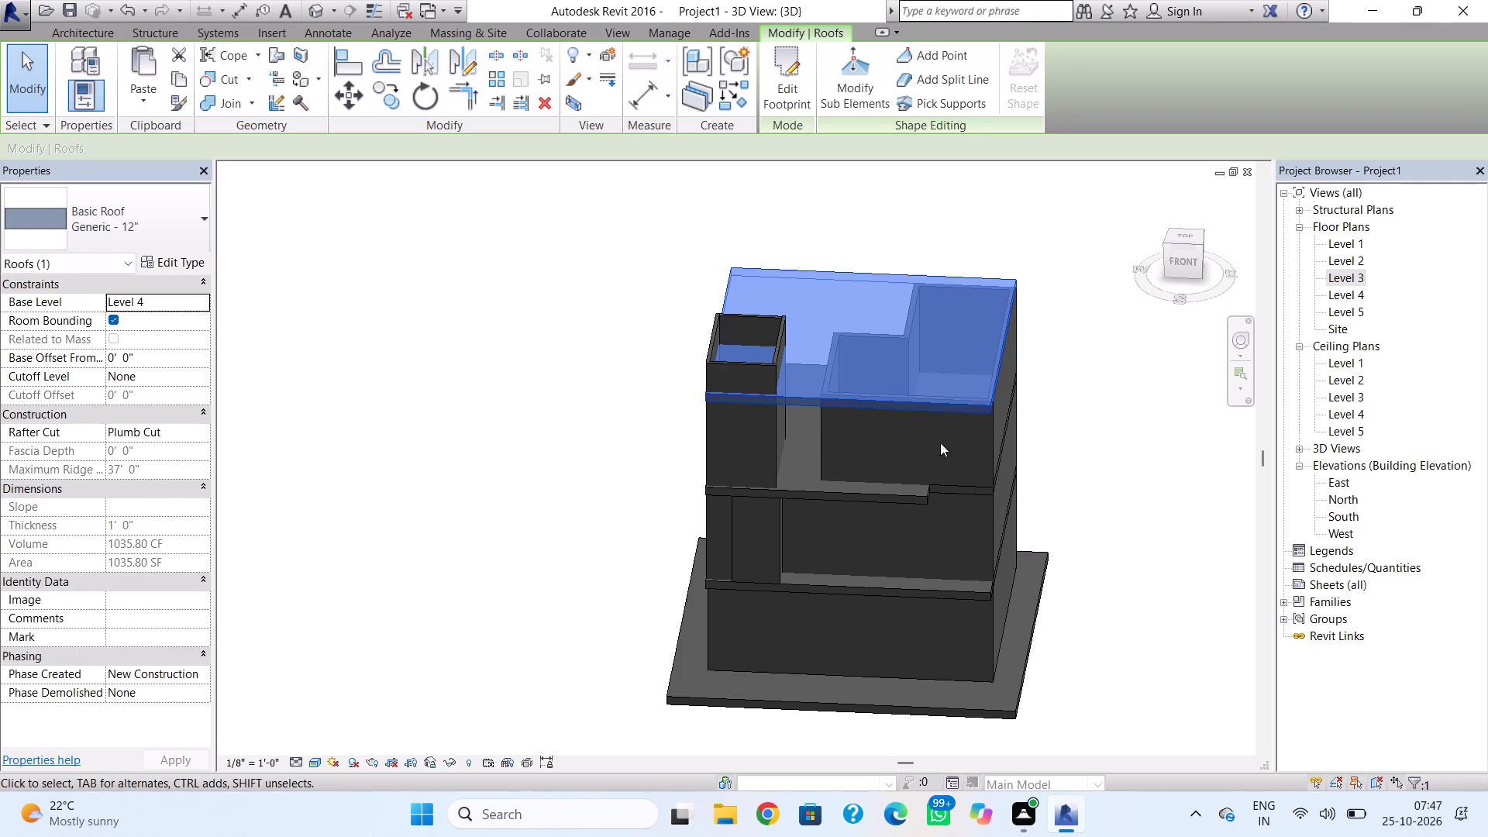
key(Delete)
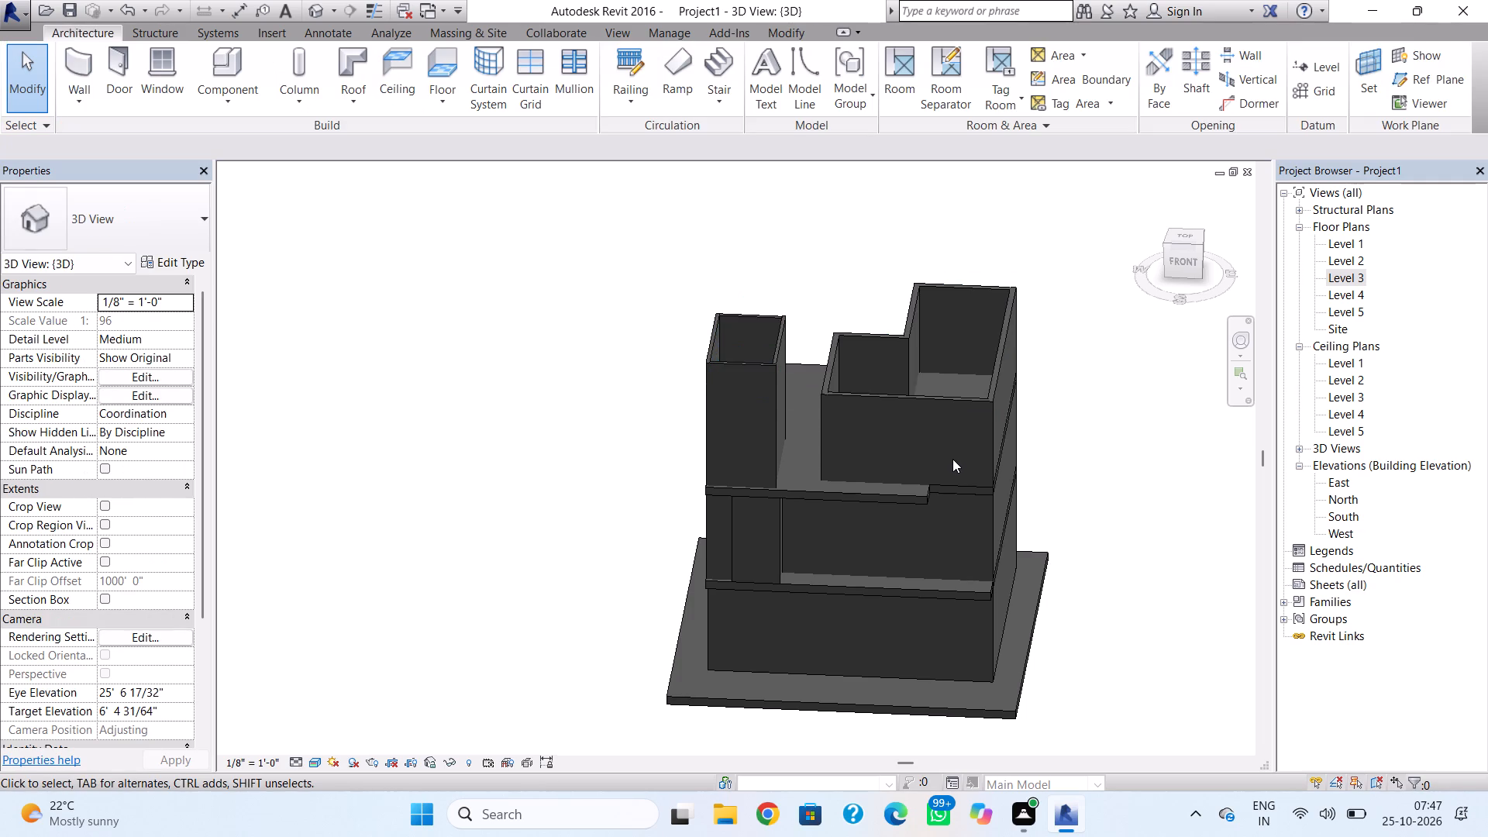
Copy the Level 3 roof, paste it aligned to Level 4, and inspect the stacked roofs in 3D.
click(908, 493)
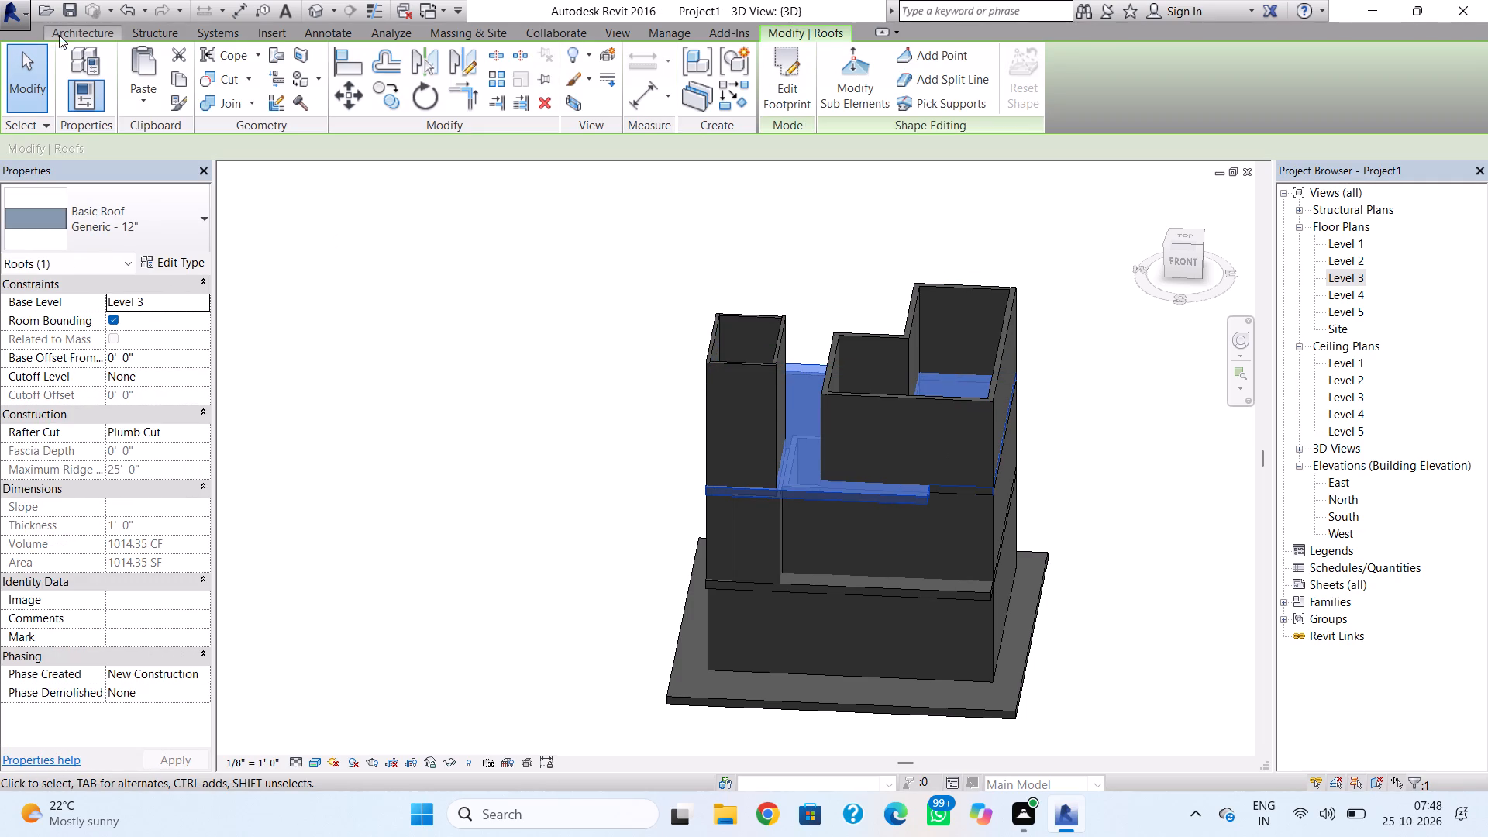
click(181, 73)
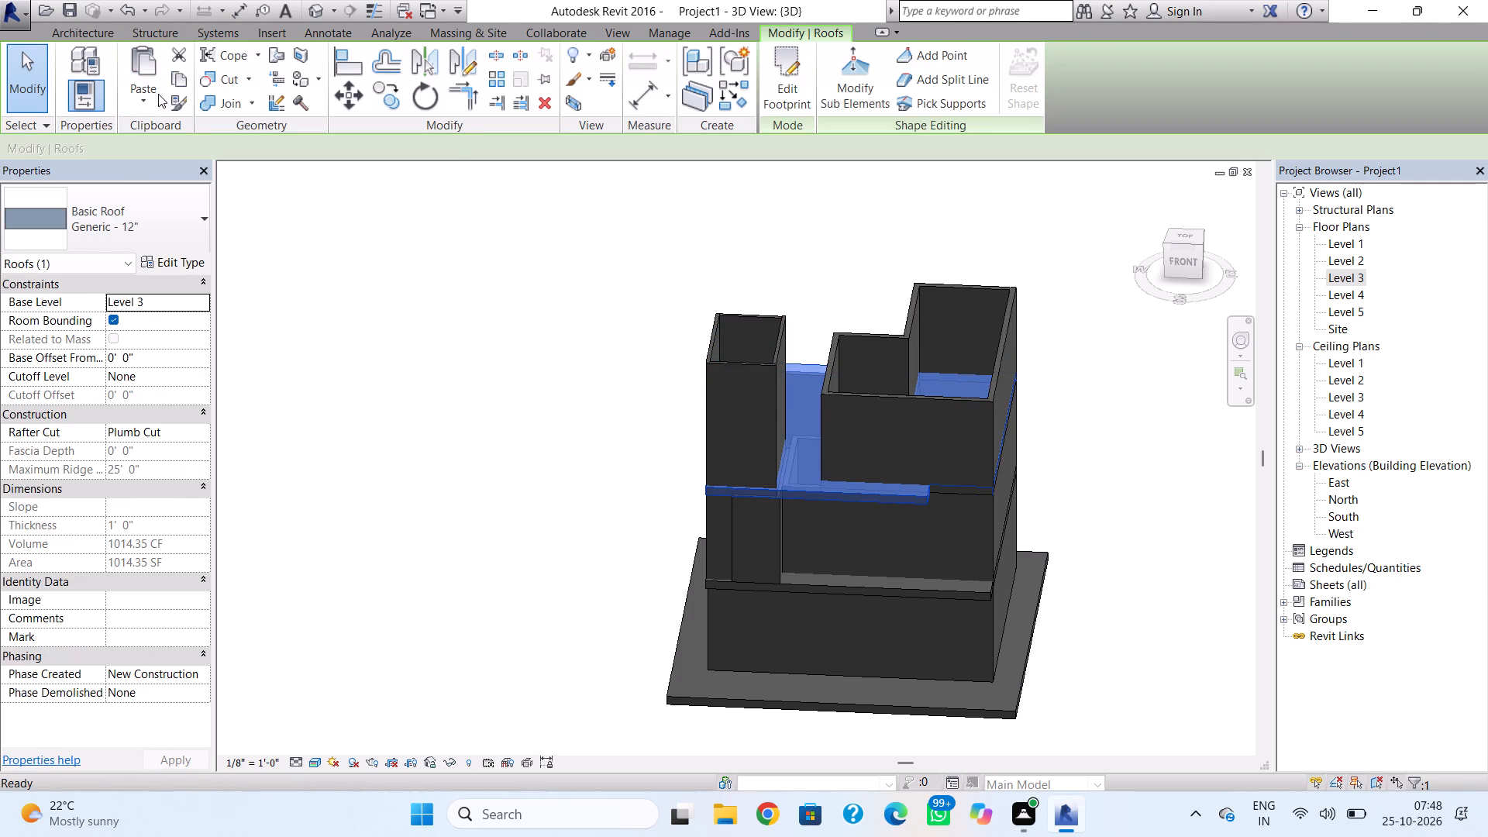
click(158, 94)
click(198, 159)
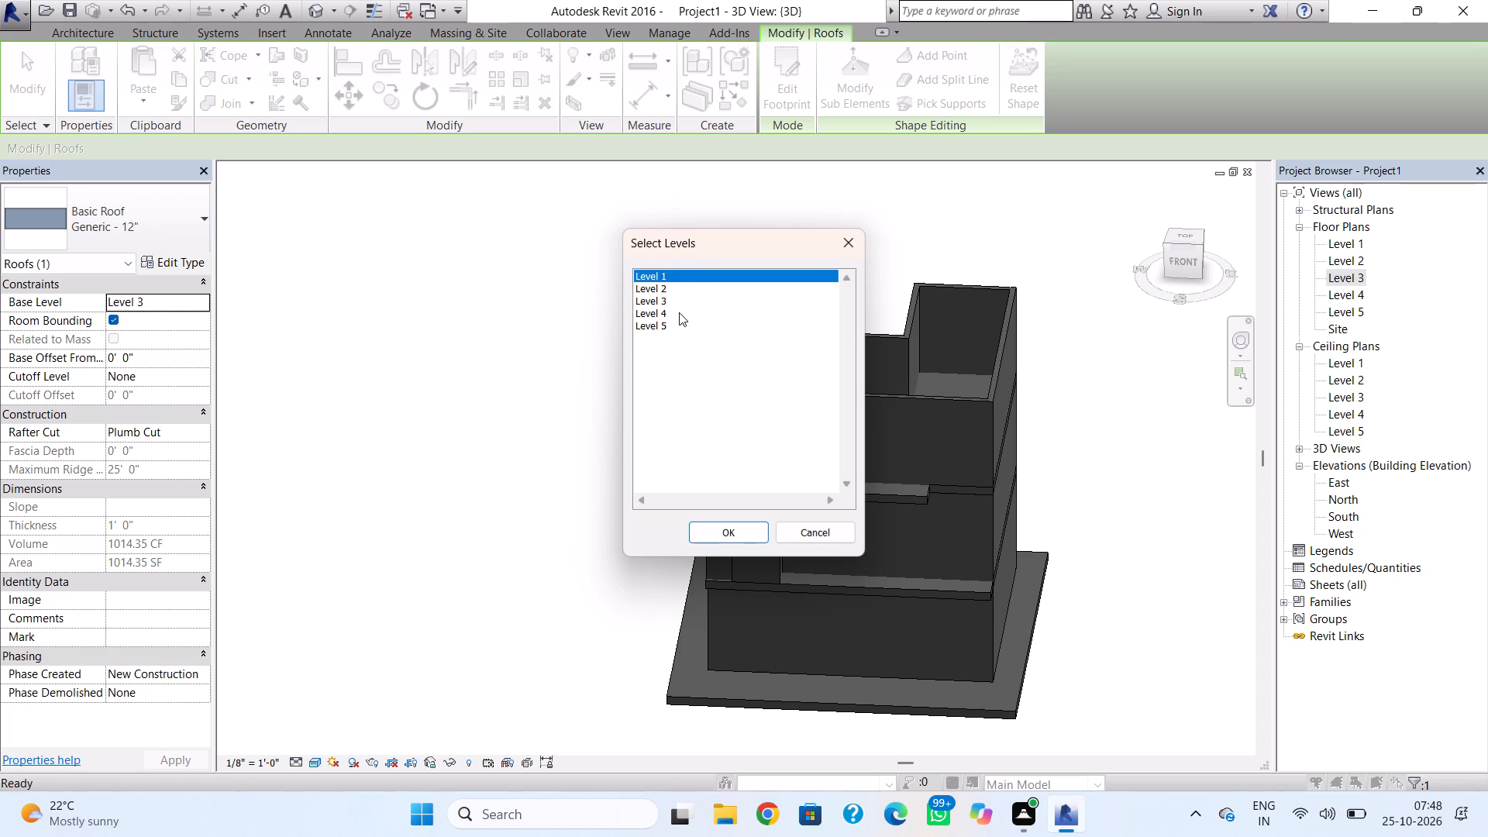
click(679, 312)
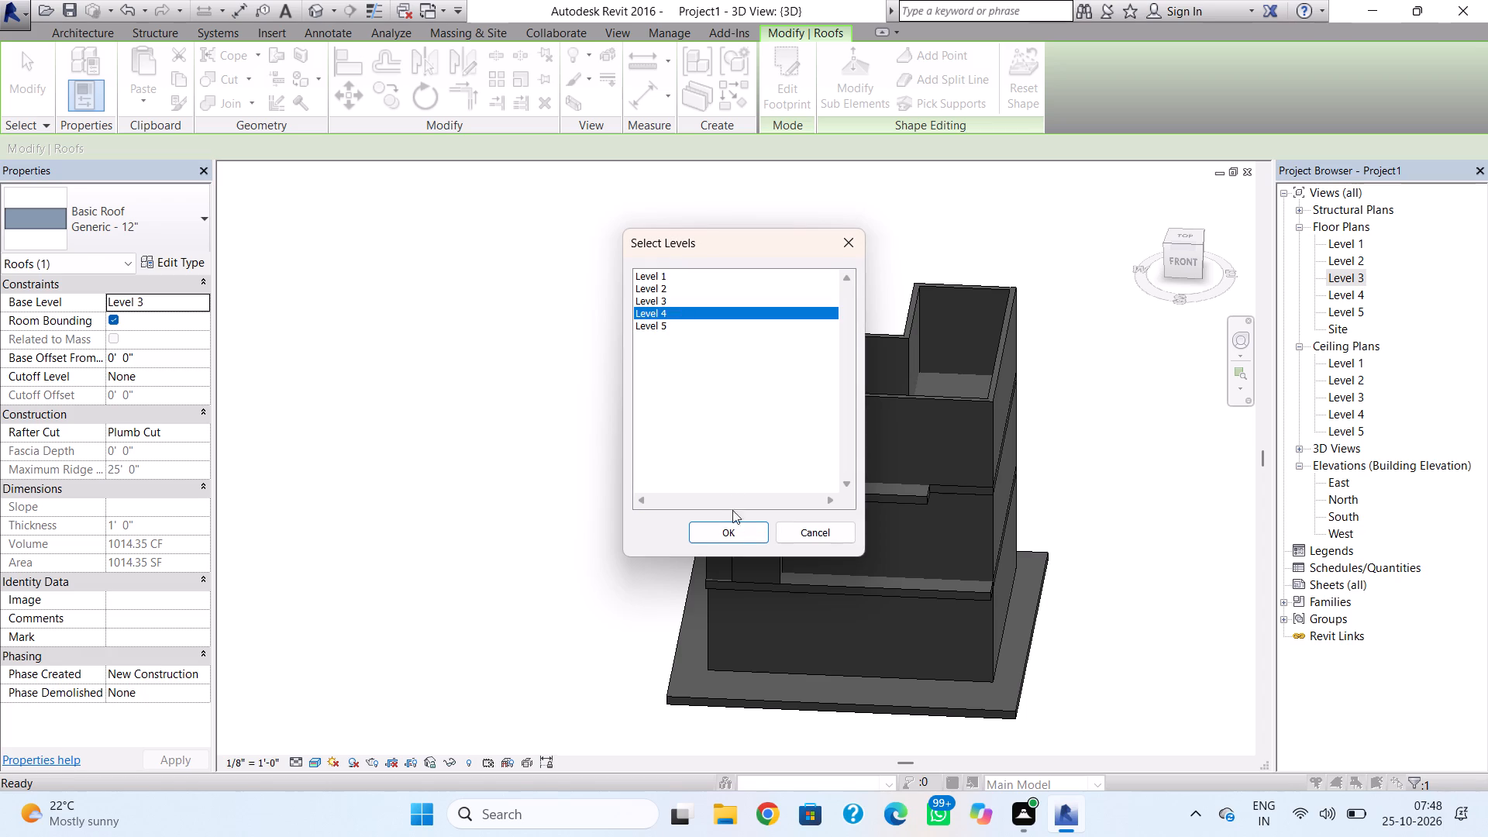
click(735, 537)
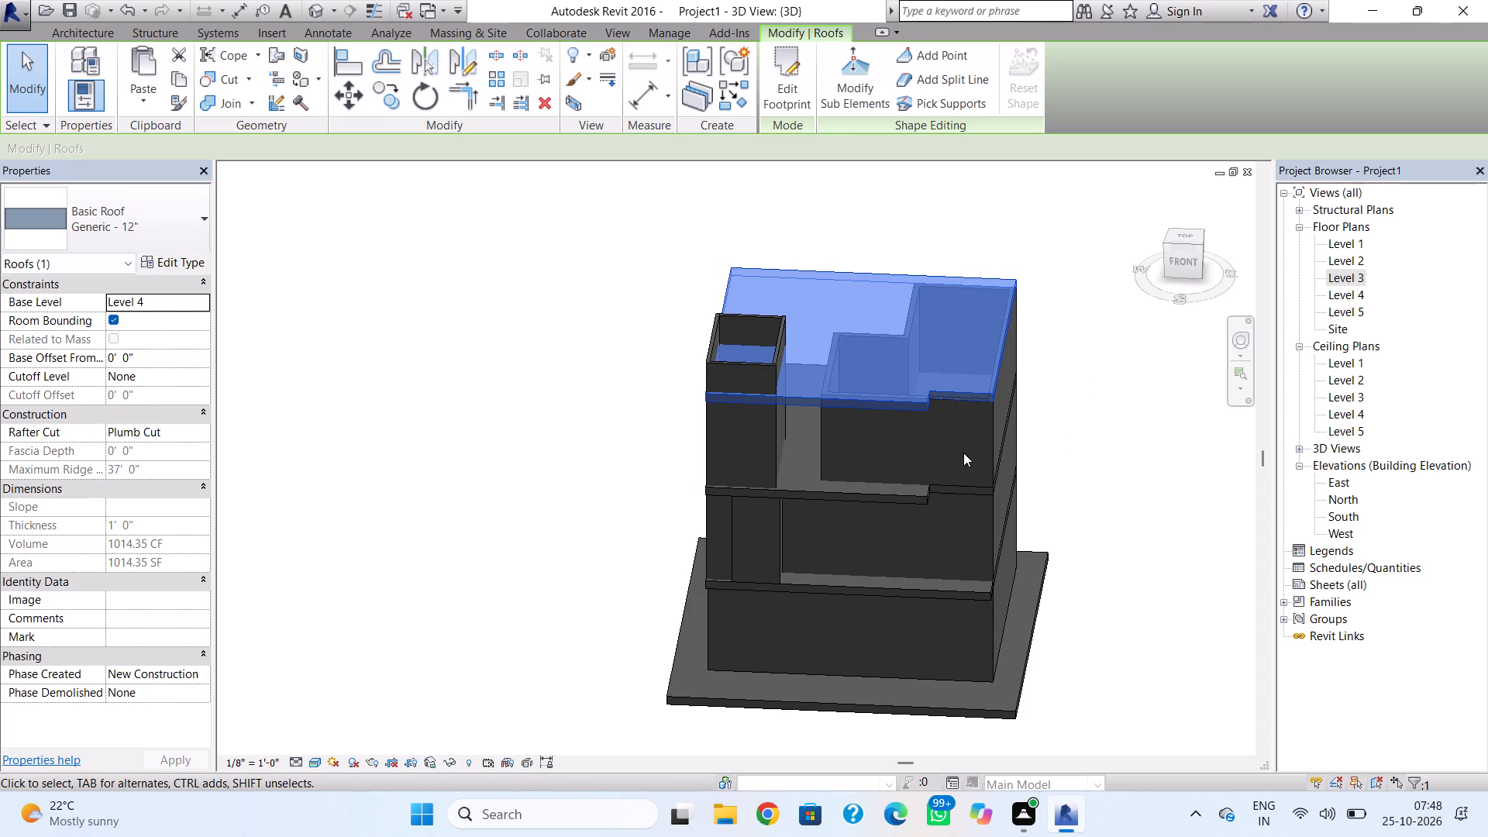
shift+right_drag(963, 453, 976, 467)
key(Escape)
shift+right_drag(978, 470, 1150, 643)
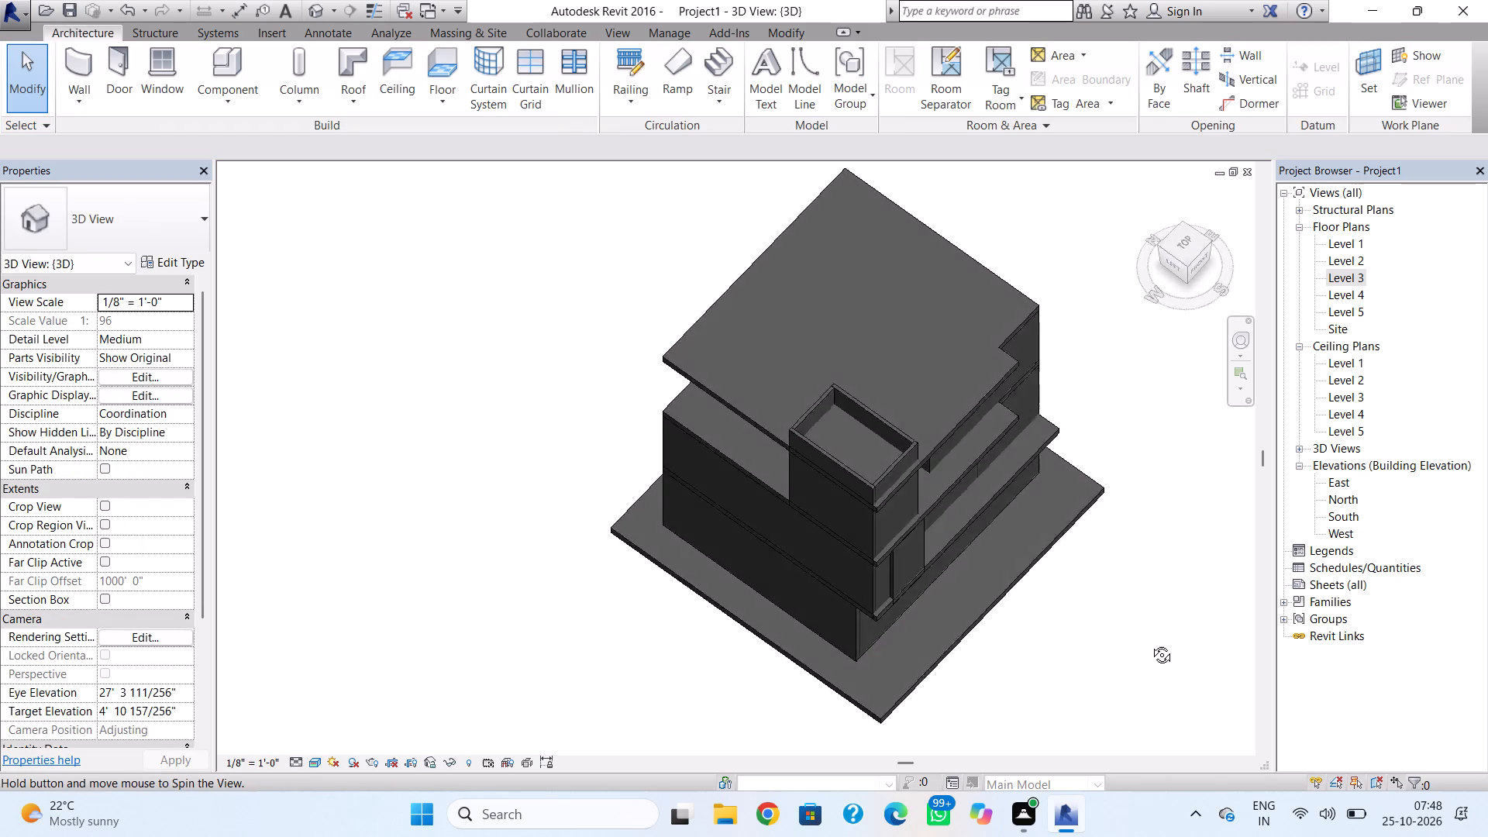
shift+right_drag(1150, 643, 876, 405)
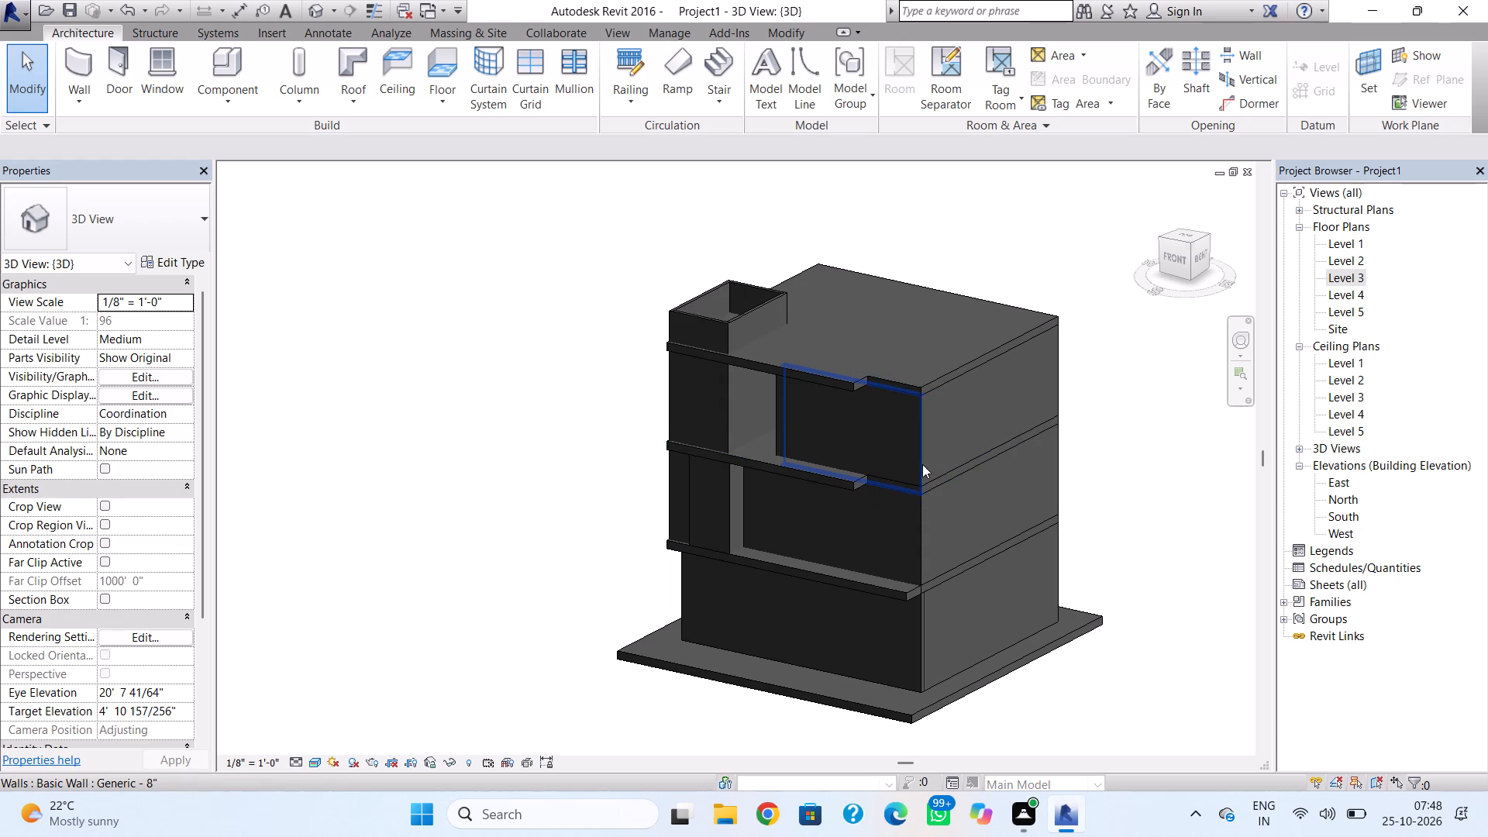
In the Level 3 plan, delete all the Generic - 8" walls forming the stepped room outline, leaving the small rectangular enclosure.
double_click(1346, 278)
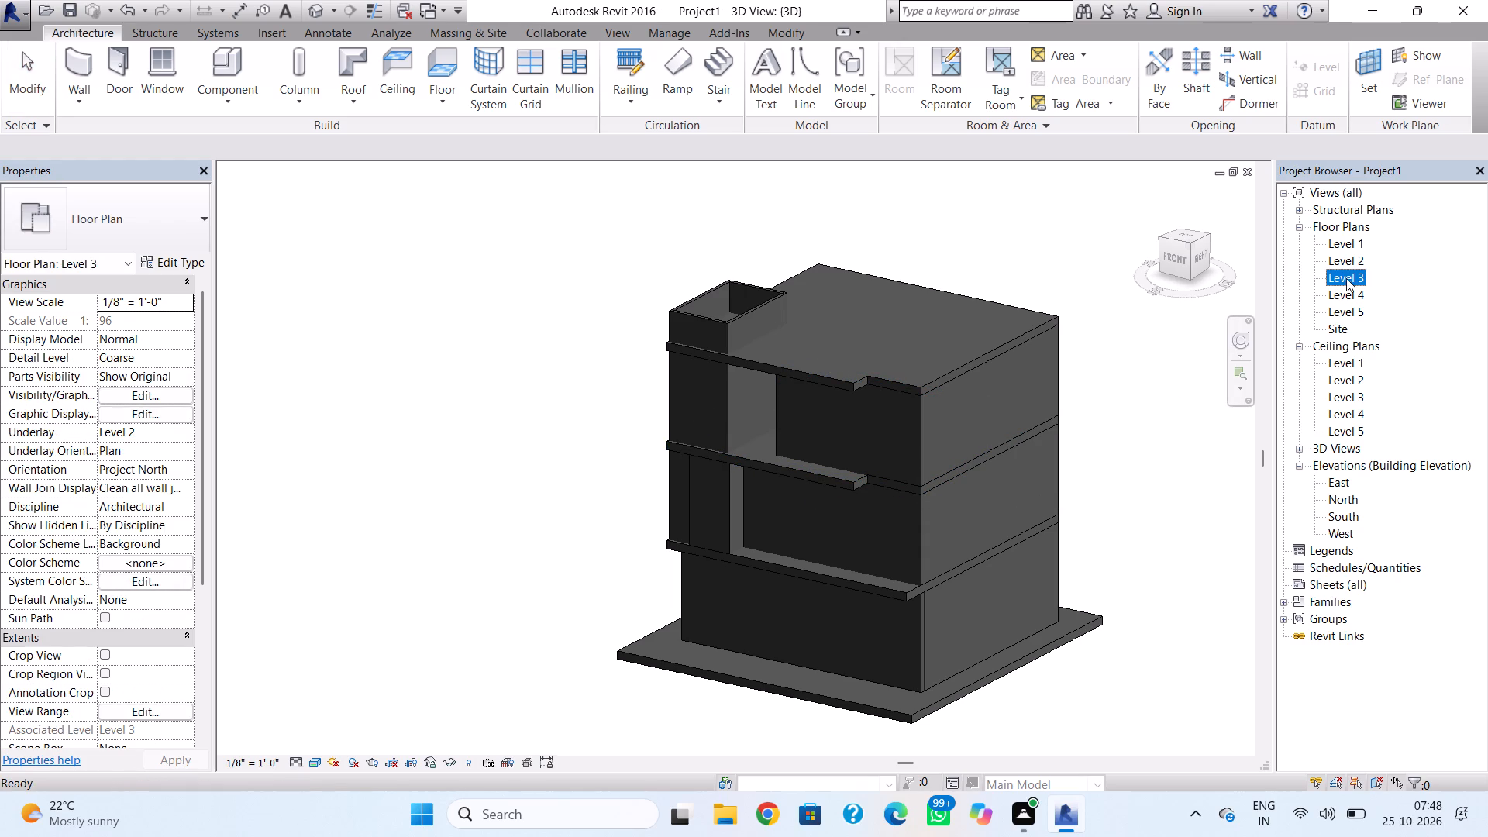
drag(962, 322, 711, 463)
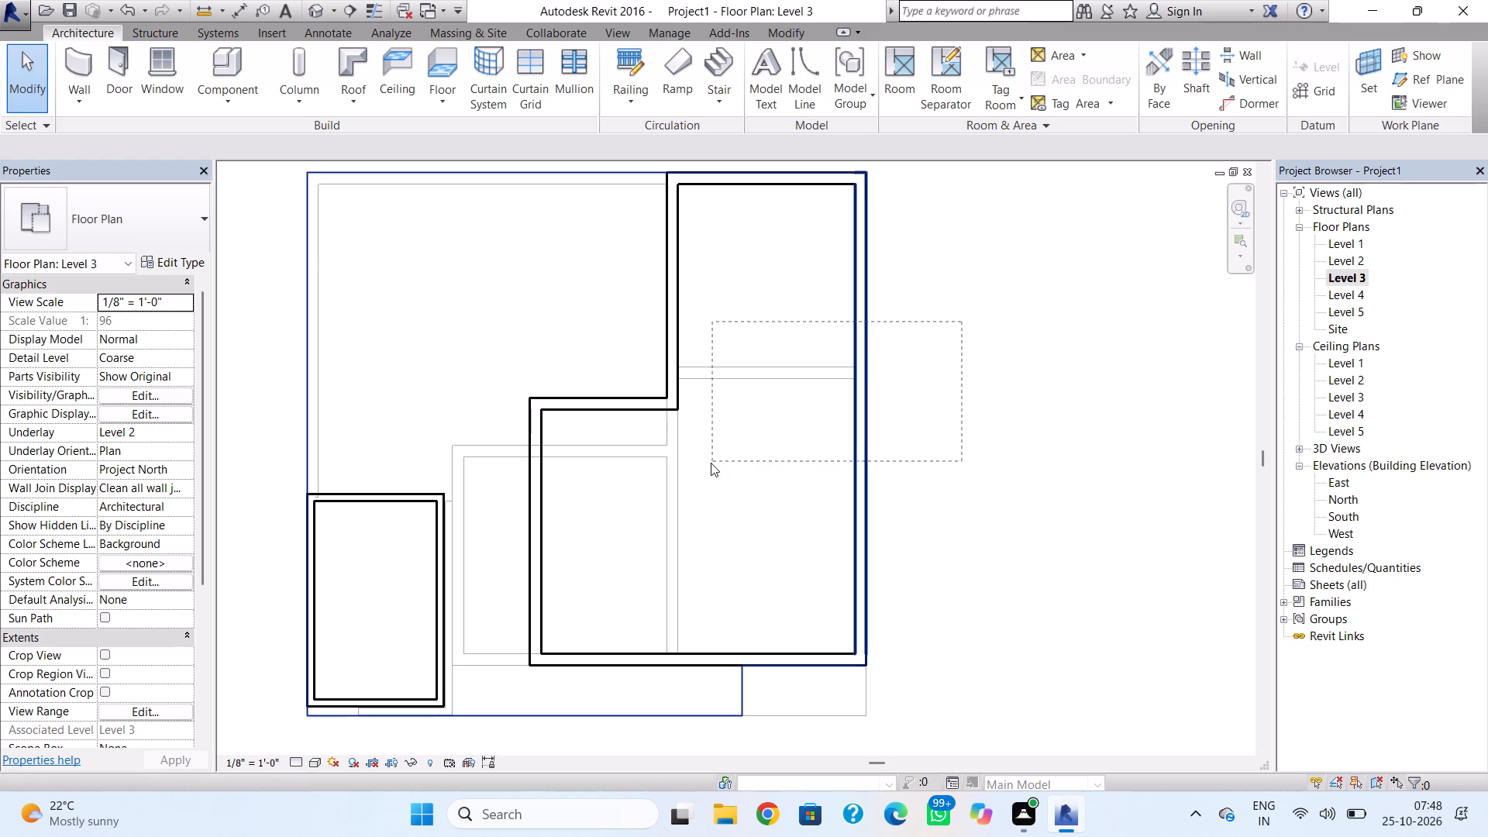
drag(711, 463, 566, 513)
key(Escape)
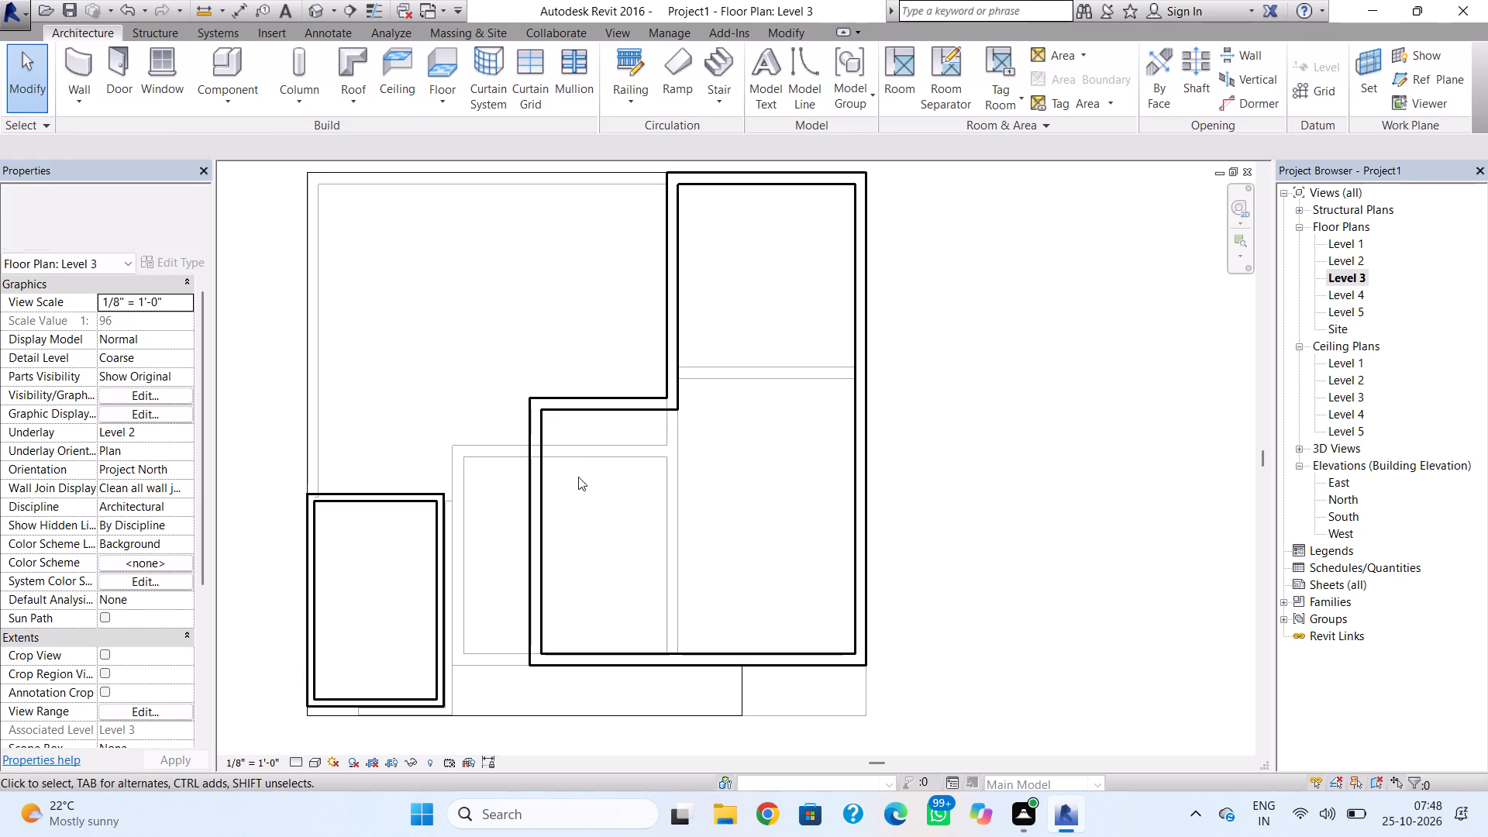
drag(549, 365, 622, 632)
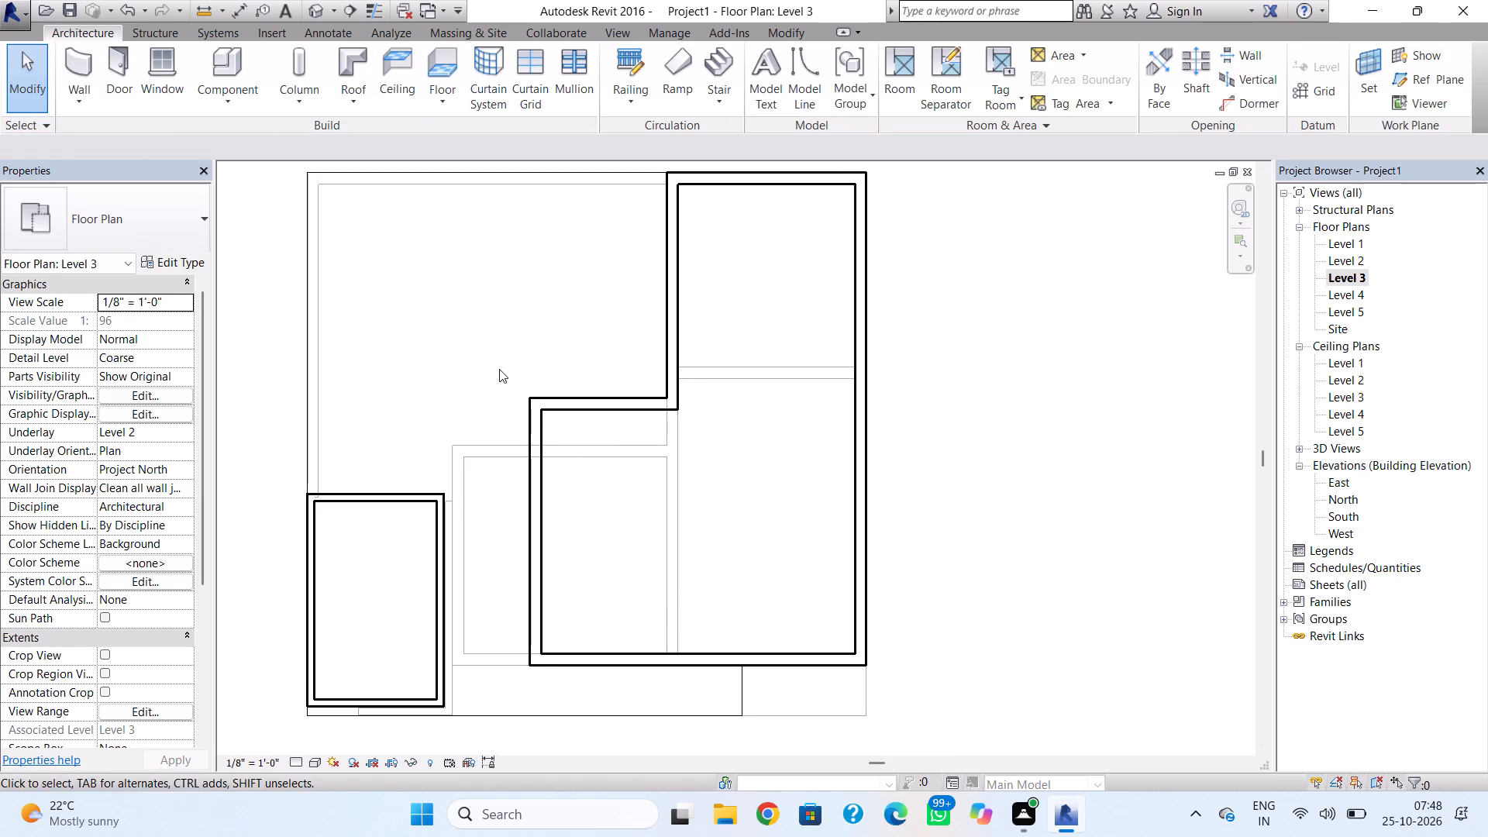
drag(499, 369, 752, 677)
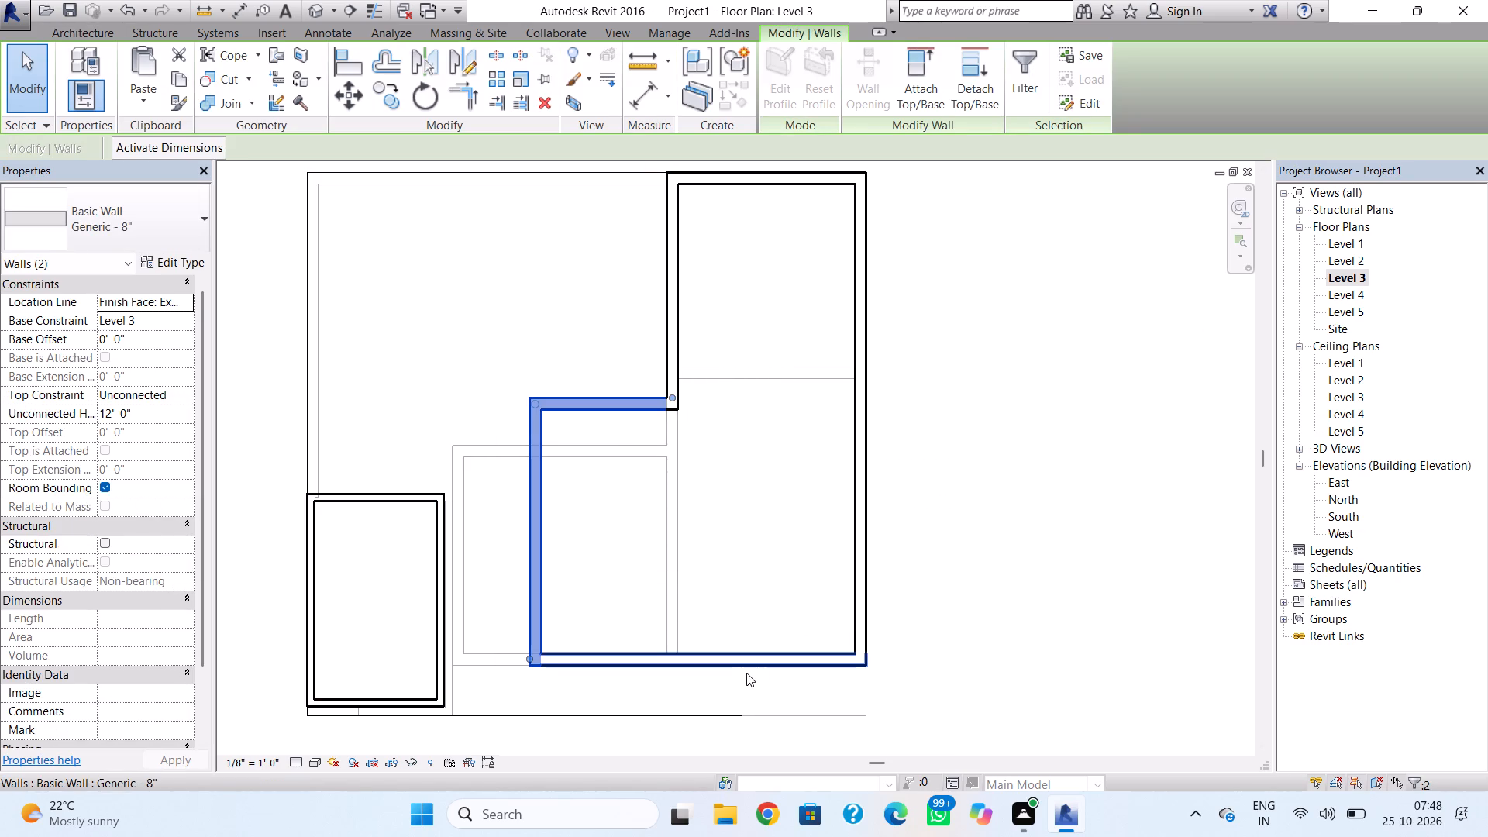
key(Delete)
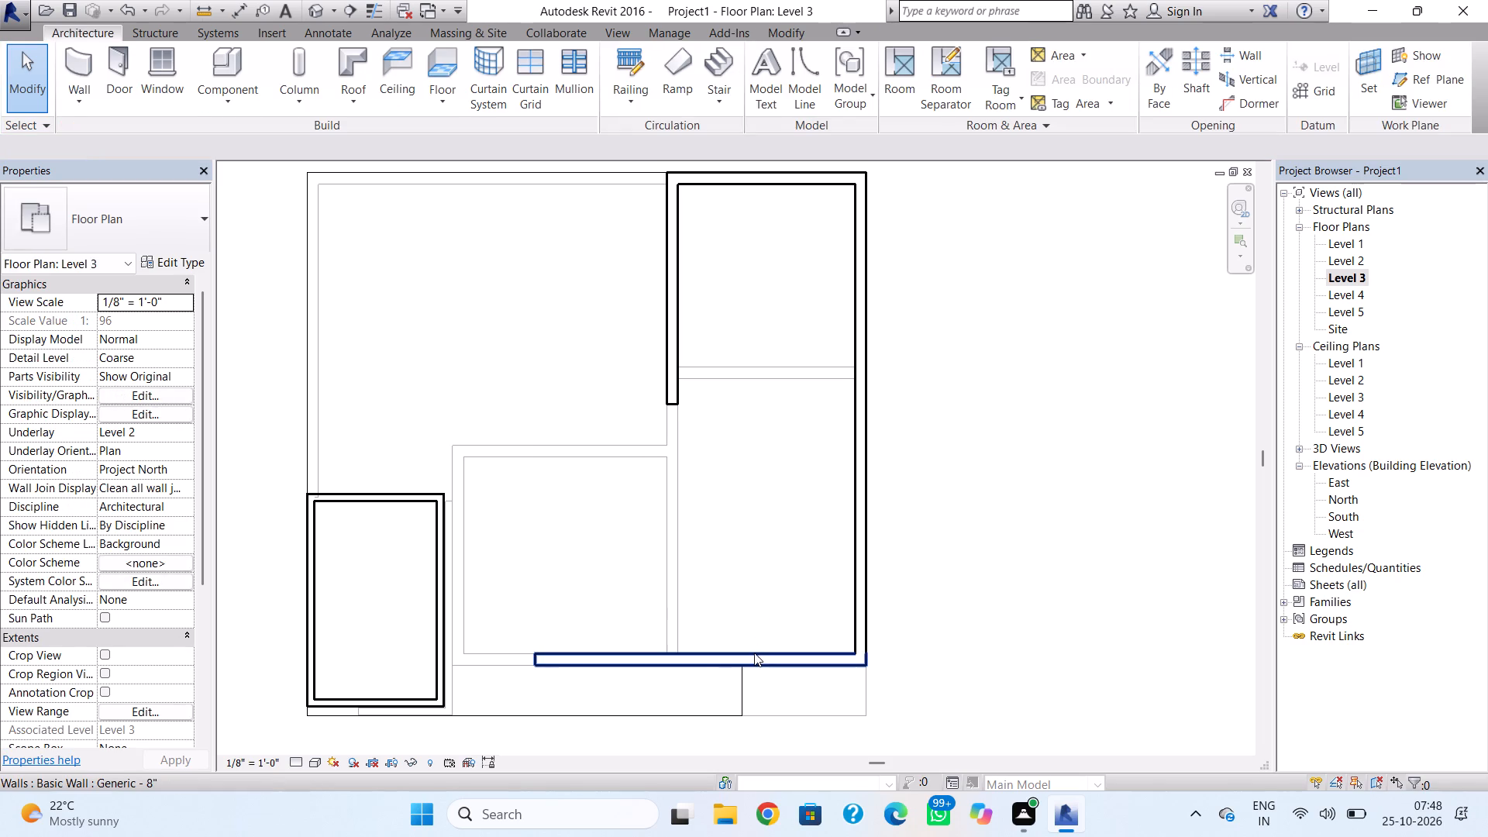
click(754, 653)
key(Delete)
click(858, 620)
key(Delete)
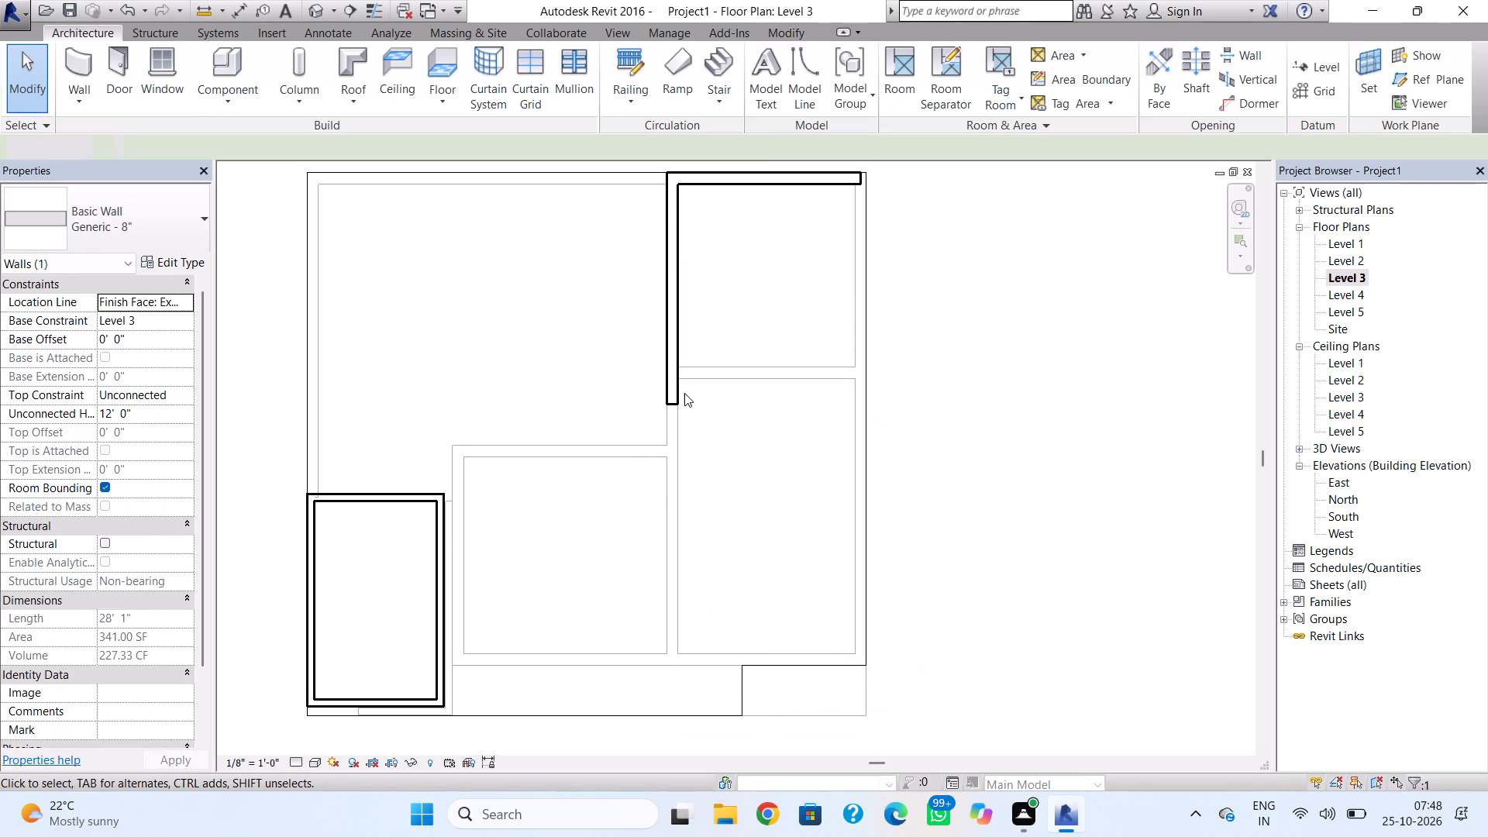
click(681, 390)
key(Delete)
click(754, 178)
key(Delete)
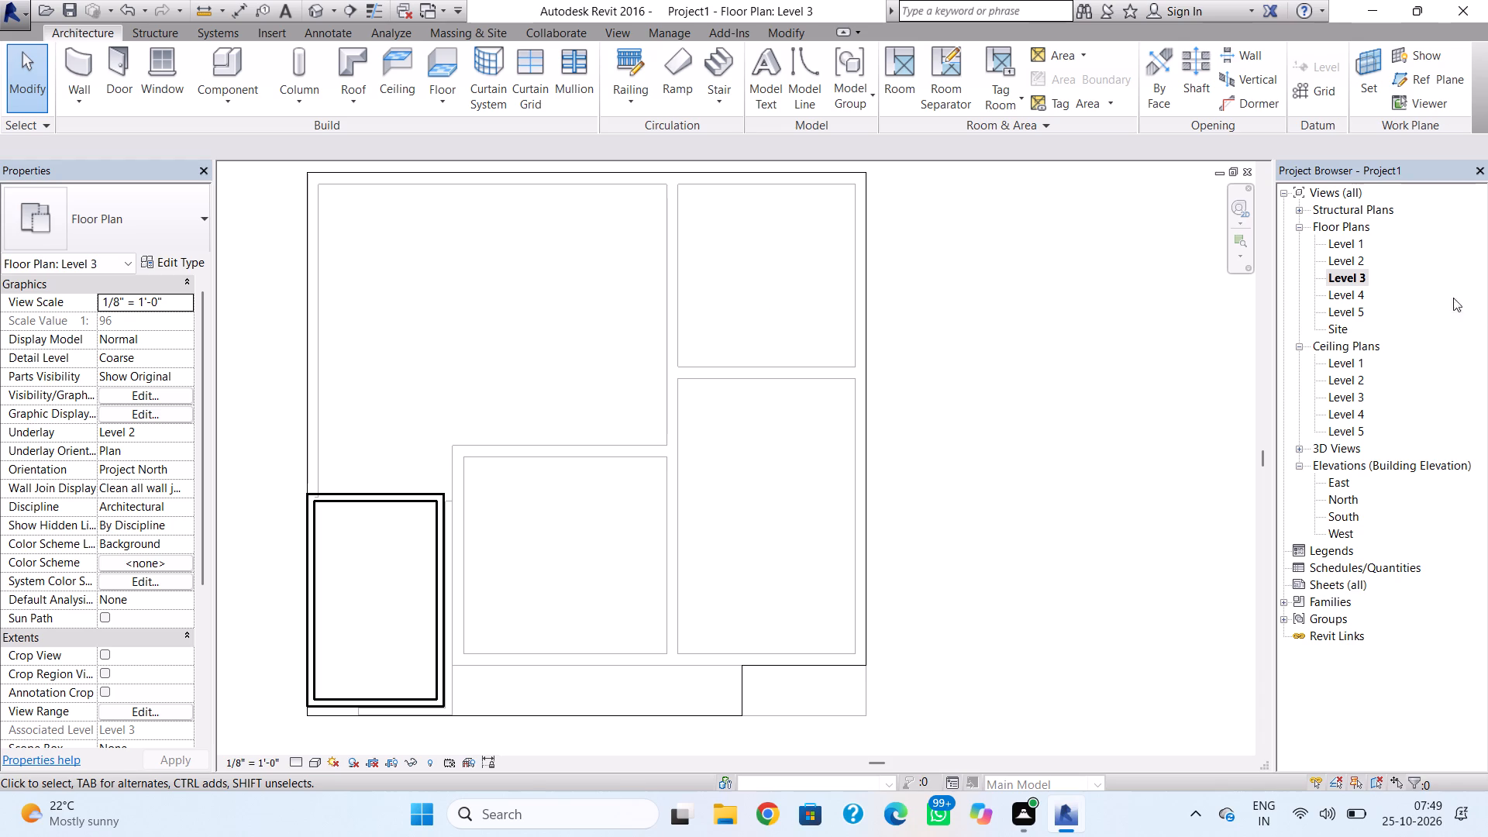
In the Level 2 plan, copy the eight Generic - 8" walls of the stepped room outline and paste them aligned to Level 3.
double_click(1358, 265)
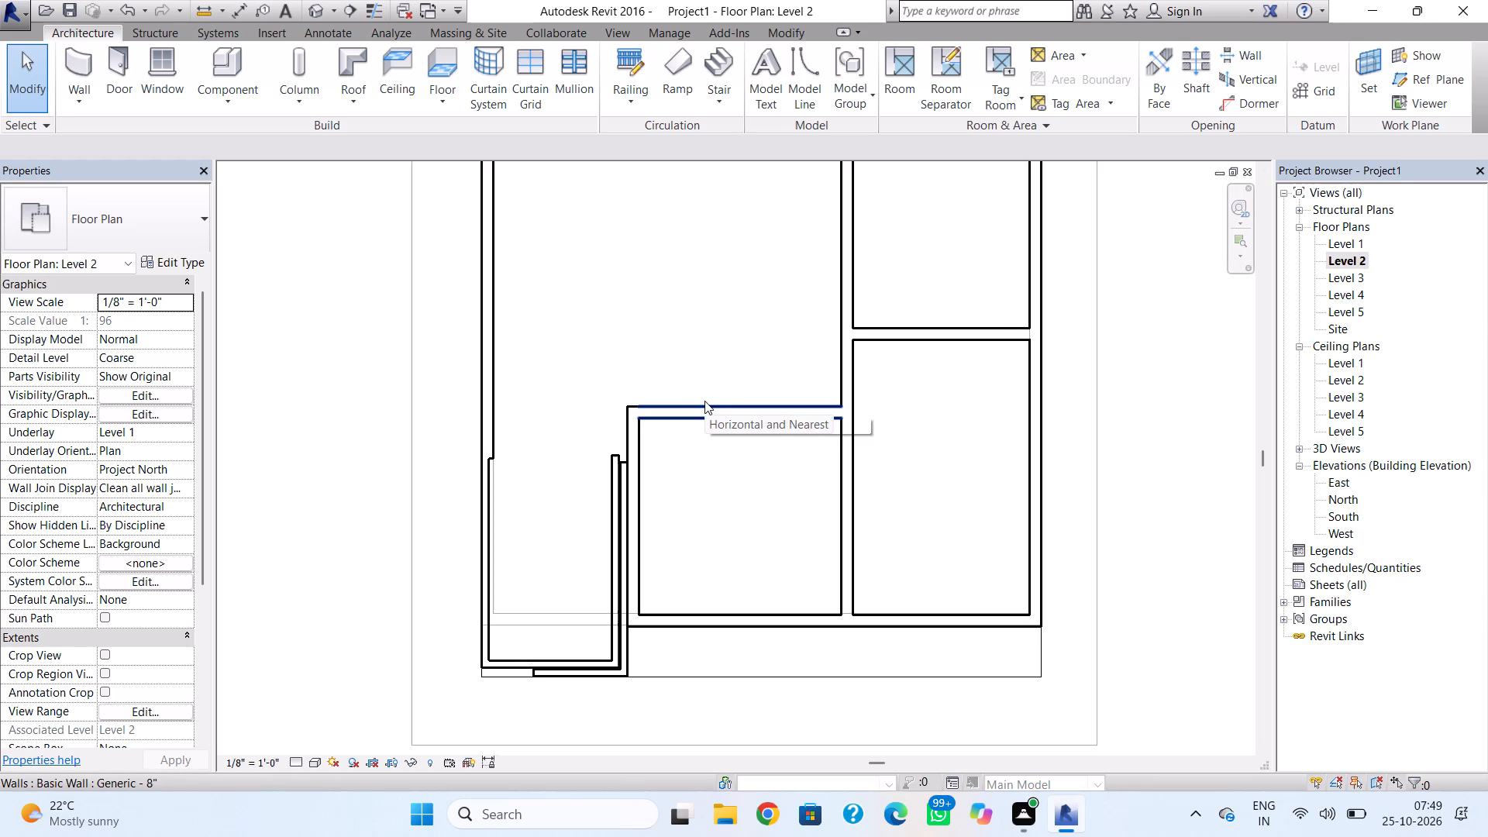
click(842, 369)
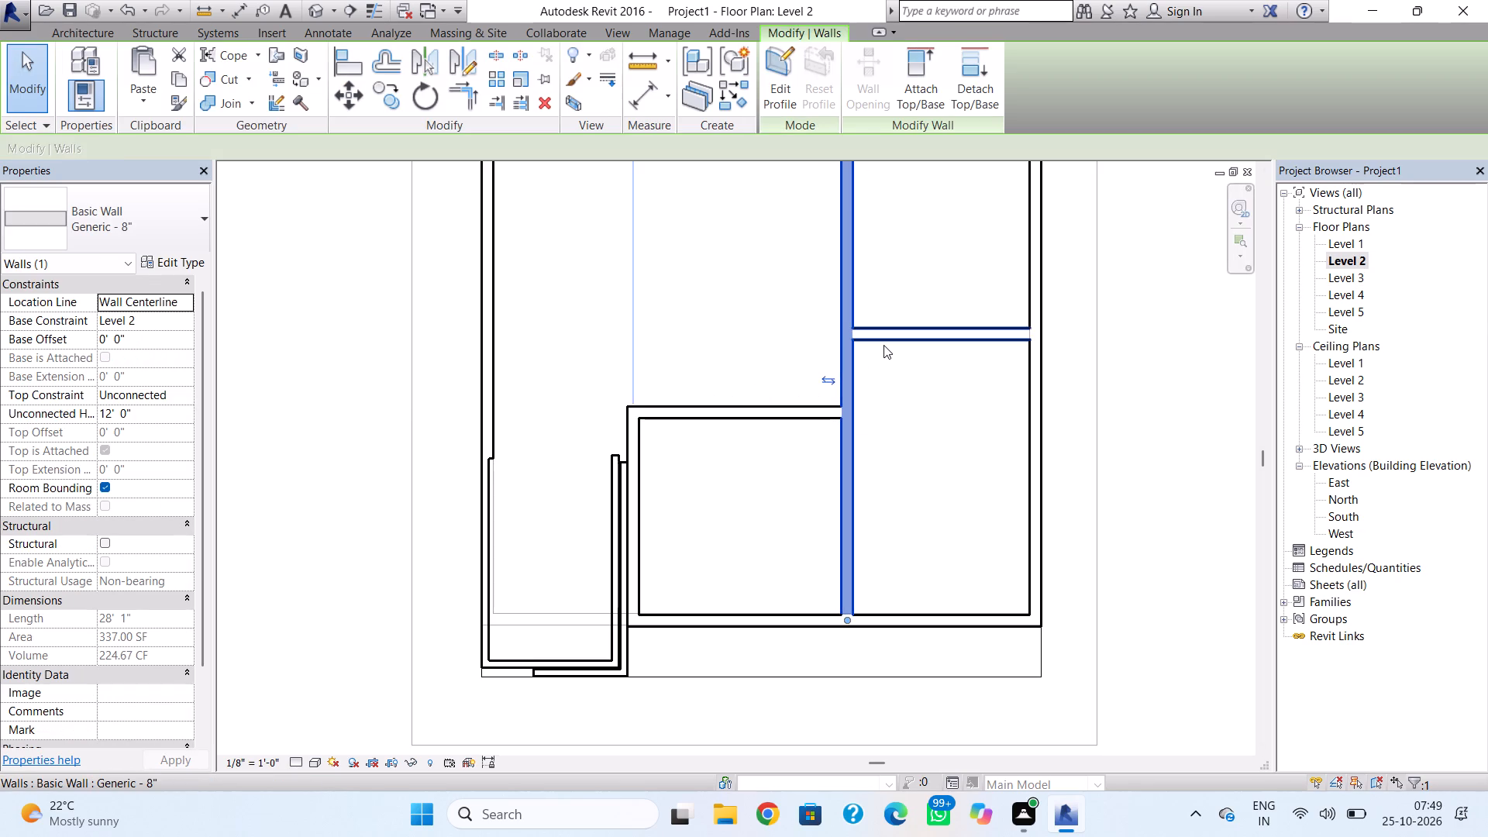
ctrl+click(887, 335)
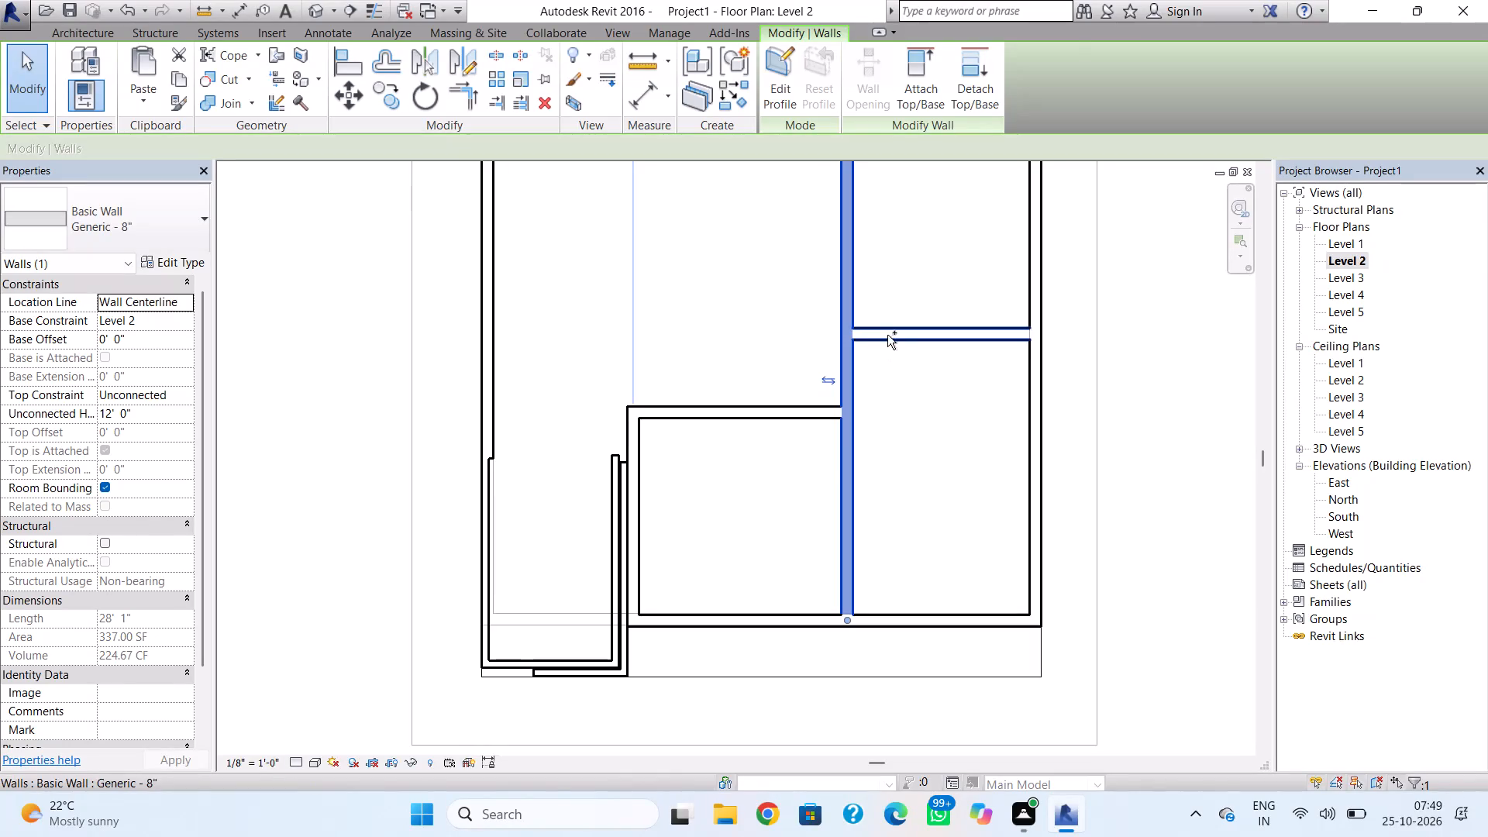
ctrl+click(773, 407)
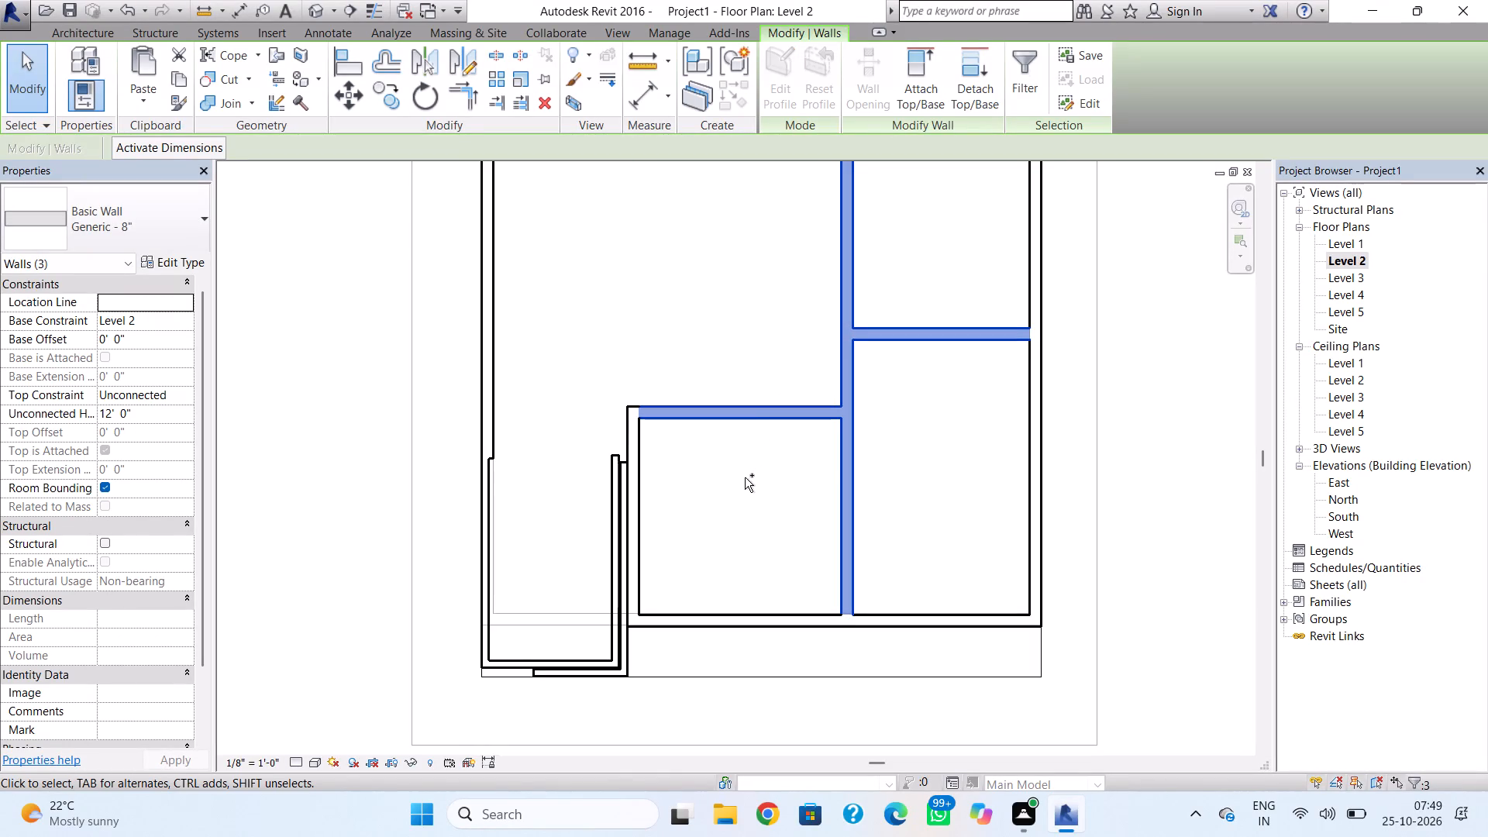
ctrl+click(635, 521)
ctrl+click(718, 619)
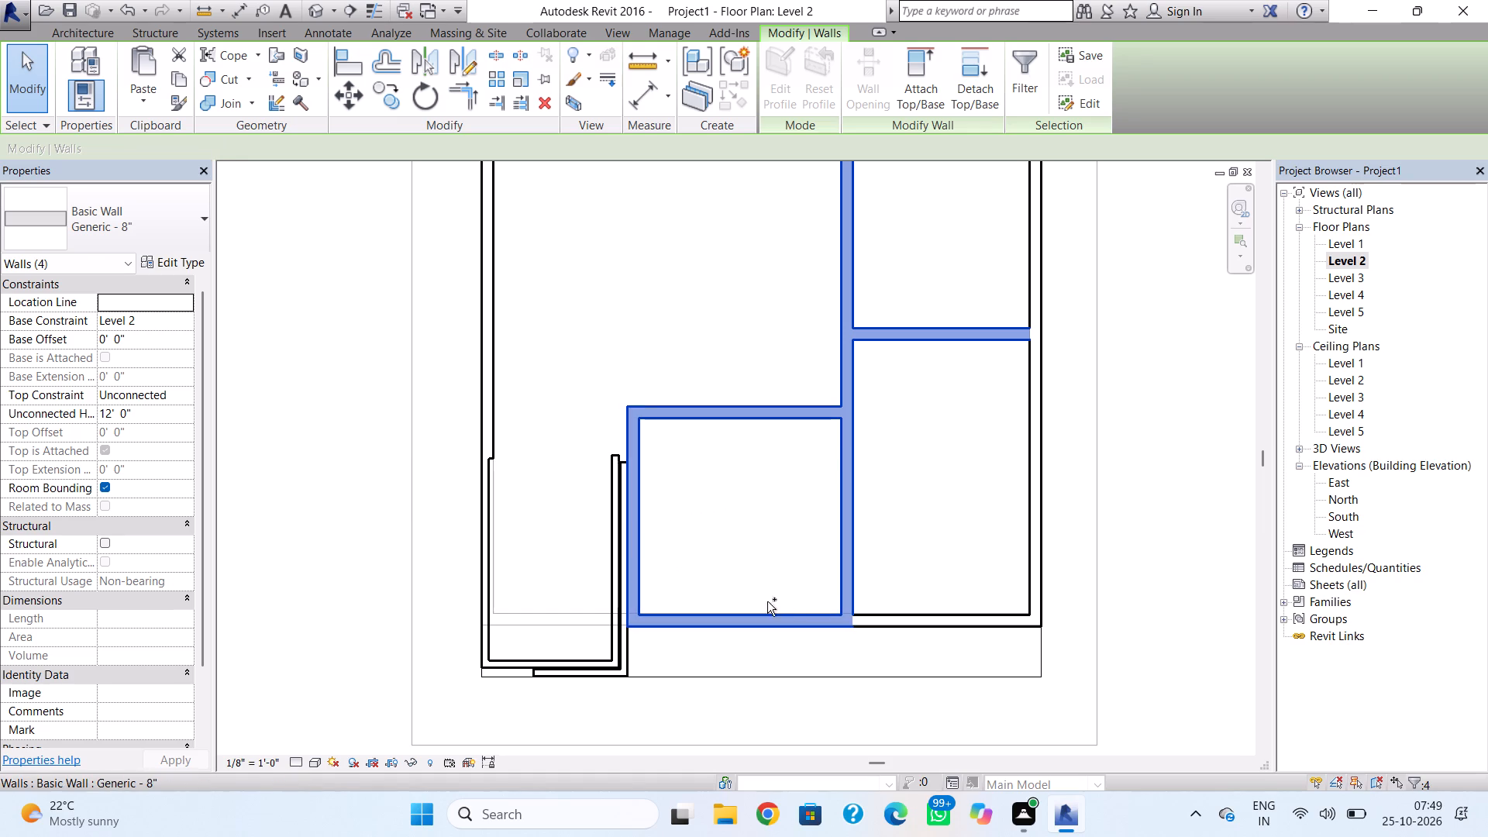
ctrl+click(890, 611)
ctrl+click(1038, 573)
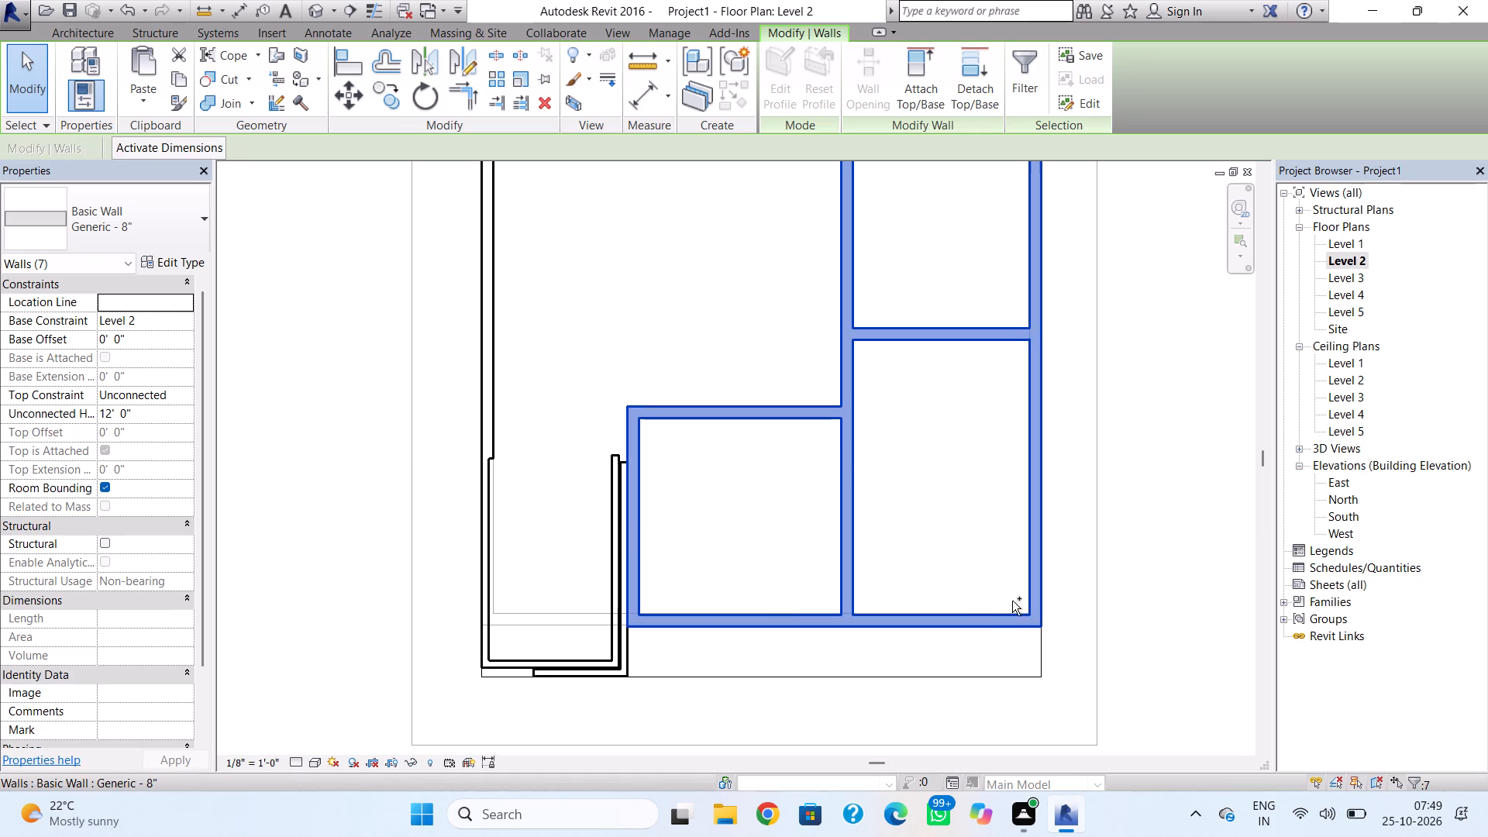
scroll(985, 630, down, 2)
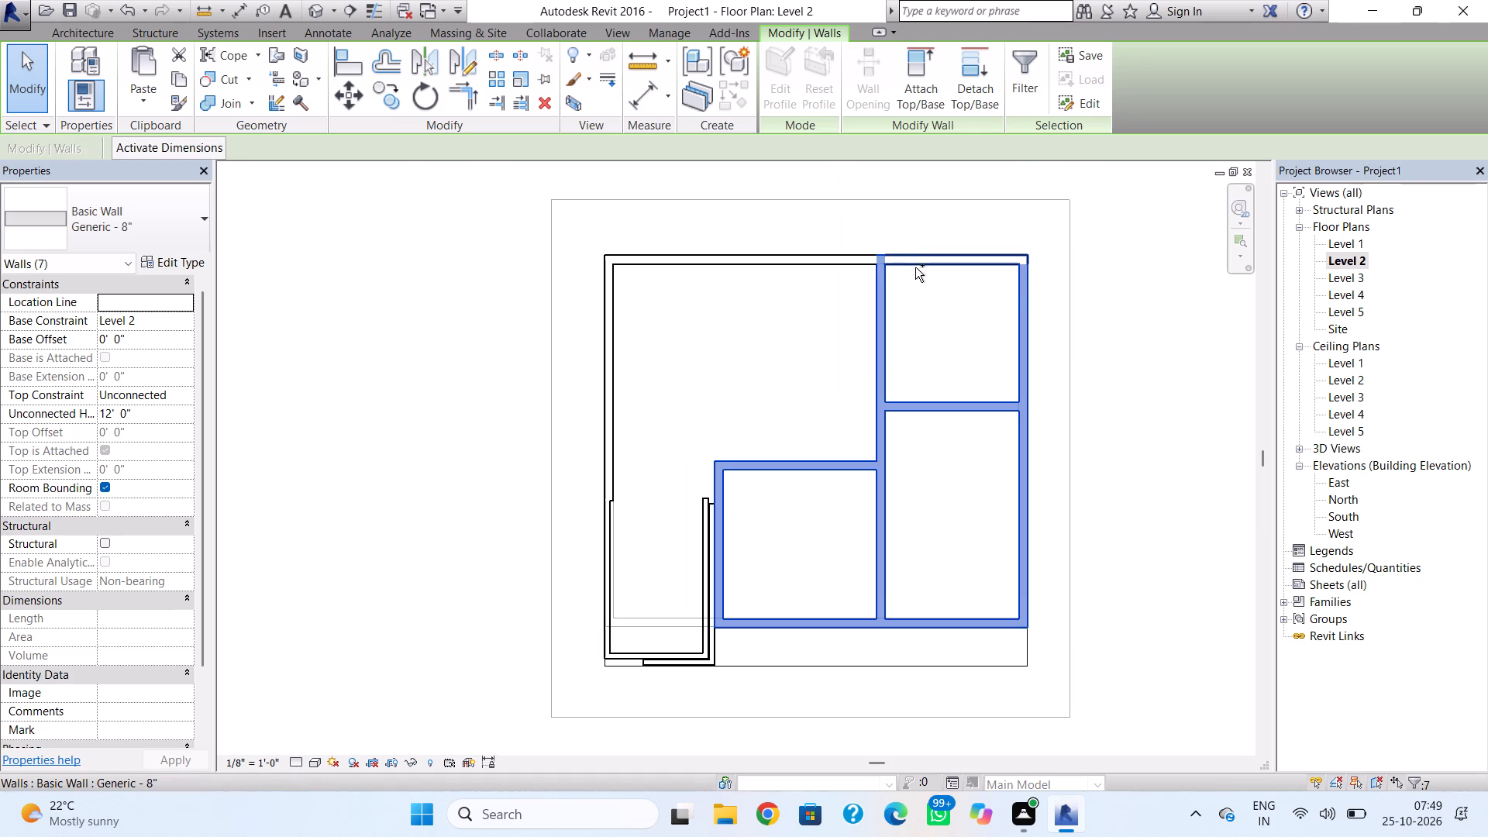
ctrl+click(915, 264)
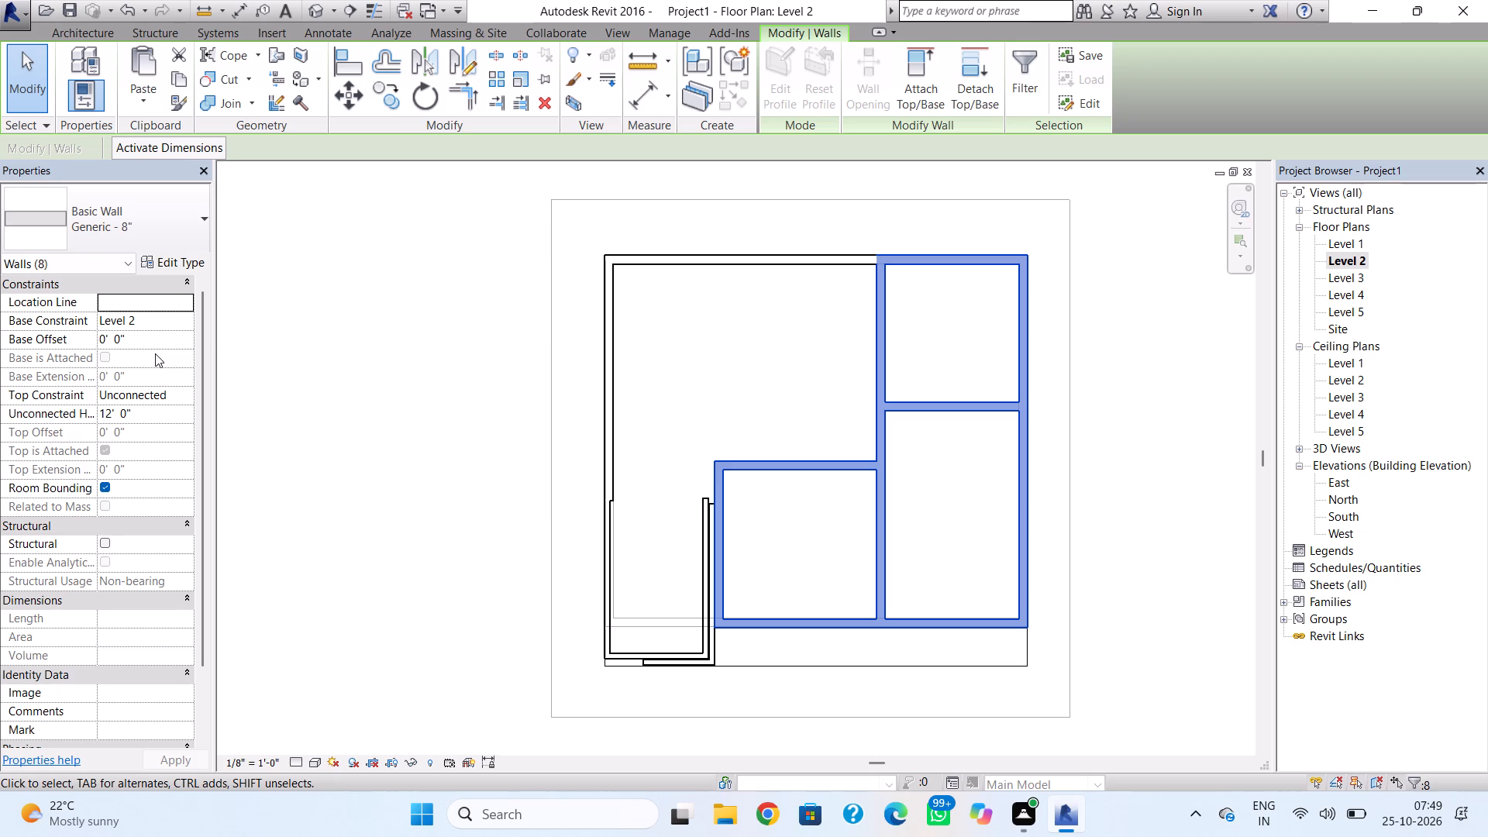
click(174, 79)
click(157, 105)
click(187, 160)
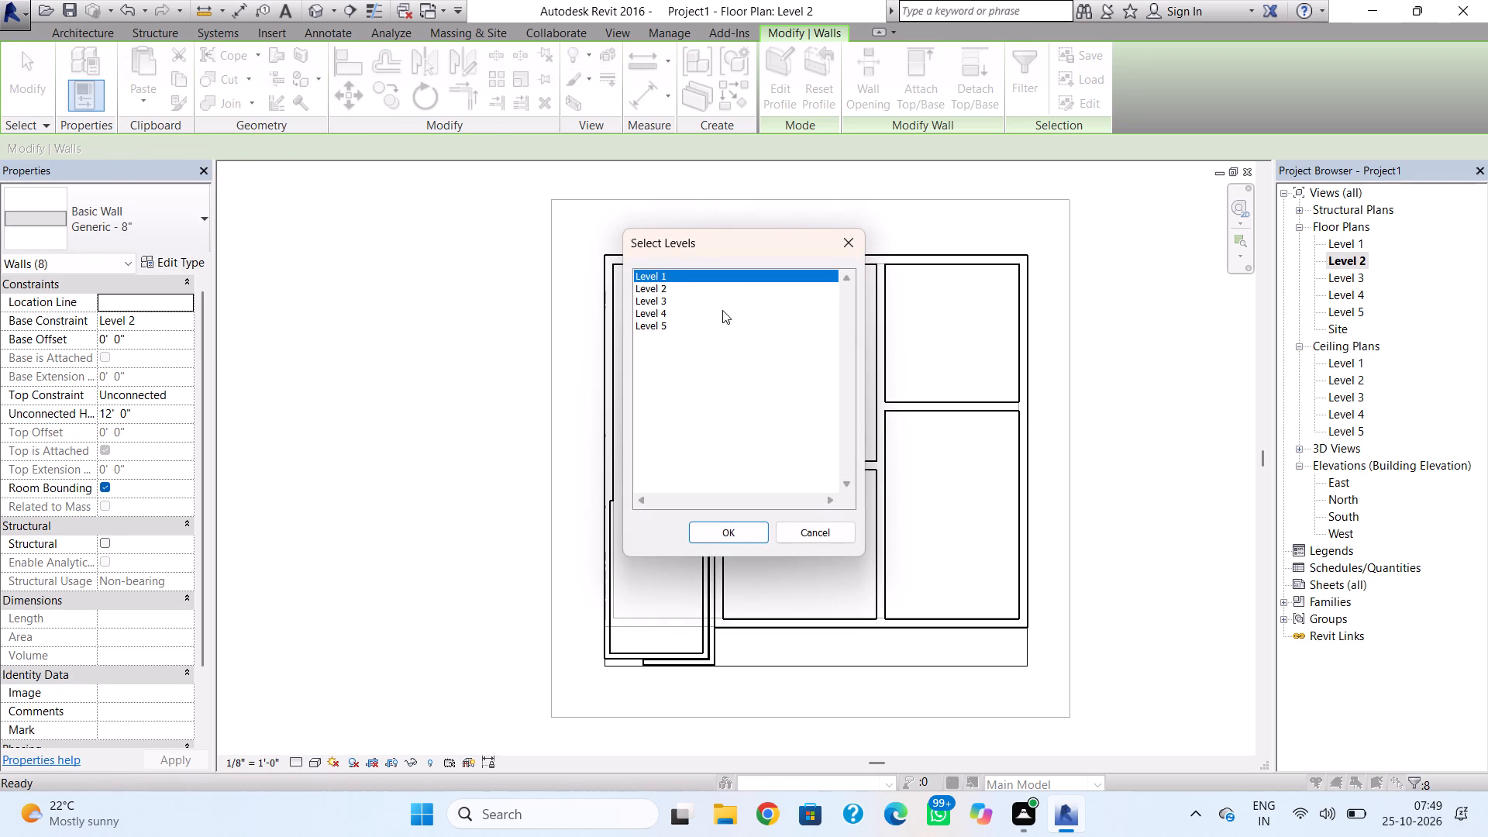
click(722, 310)
click(720, 299)
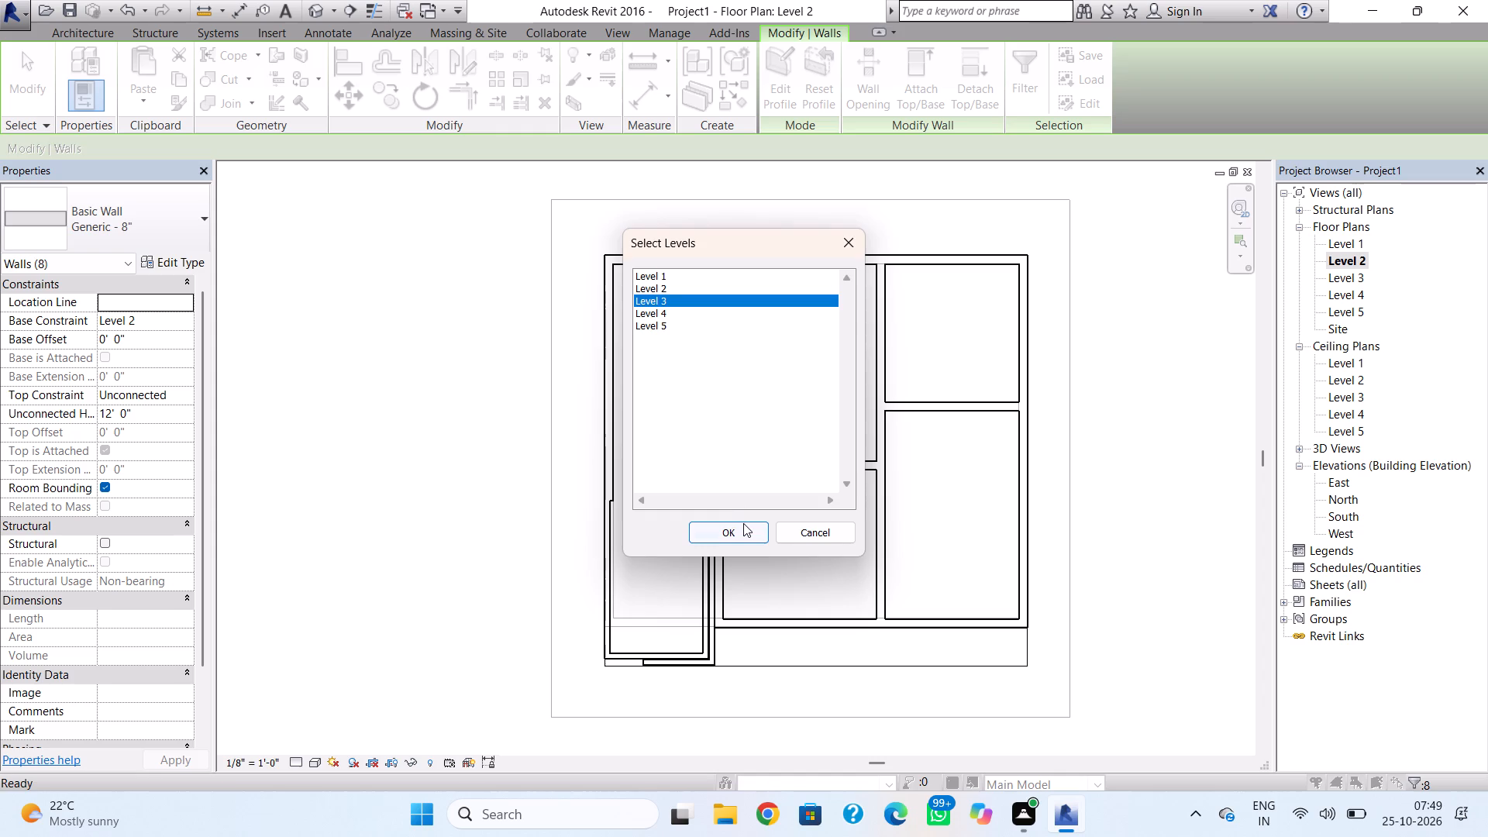
click(743, 523)
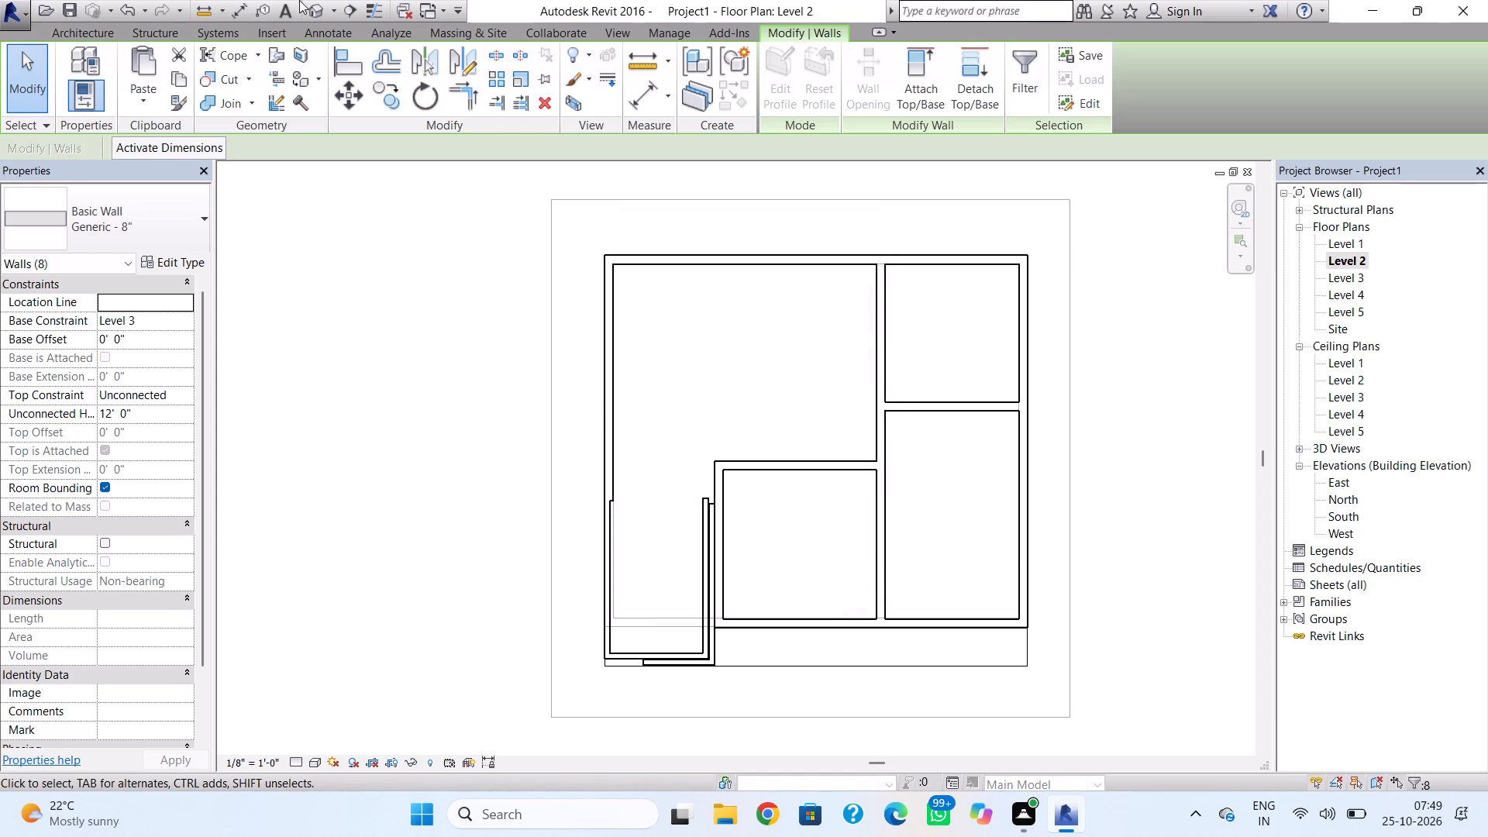
In the 3D view, stretch the top of the 5' 3 1/2" long Generic - 5" wall on Level 2 to about 3' 6" above Level 3.
click(317, 3)
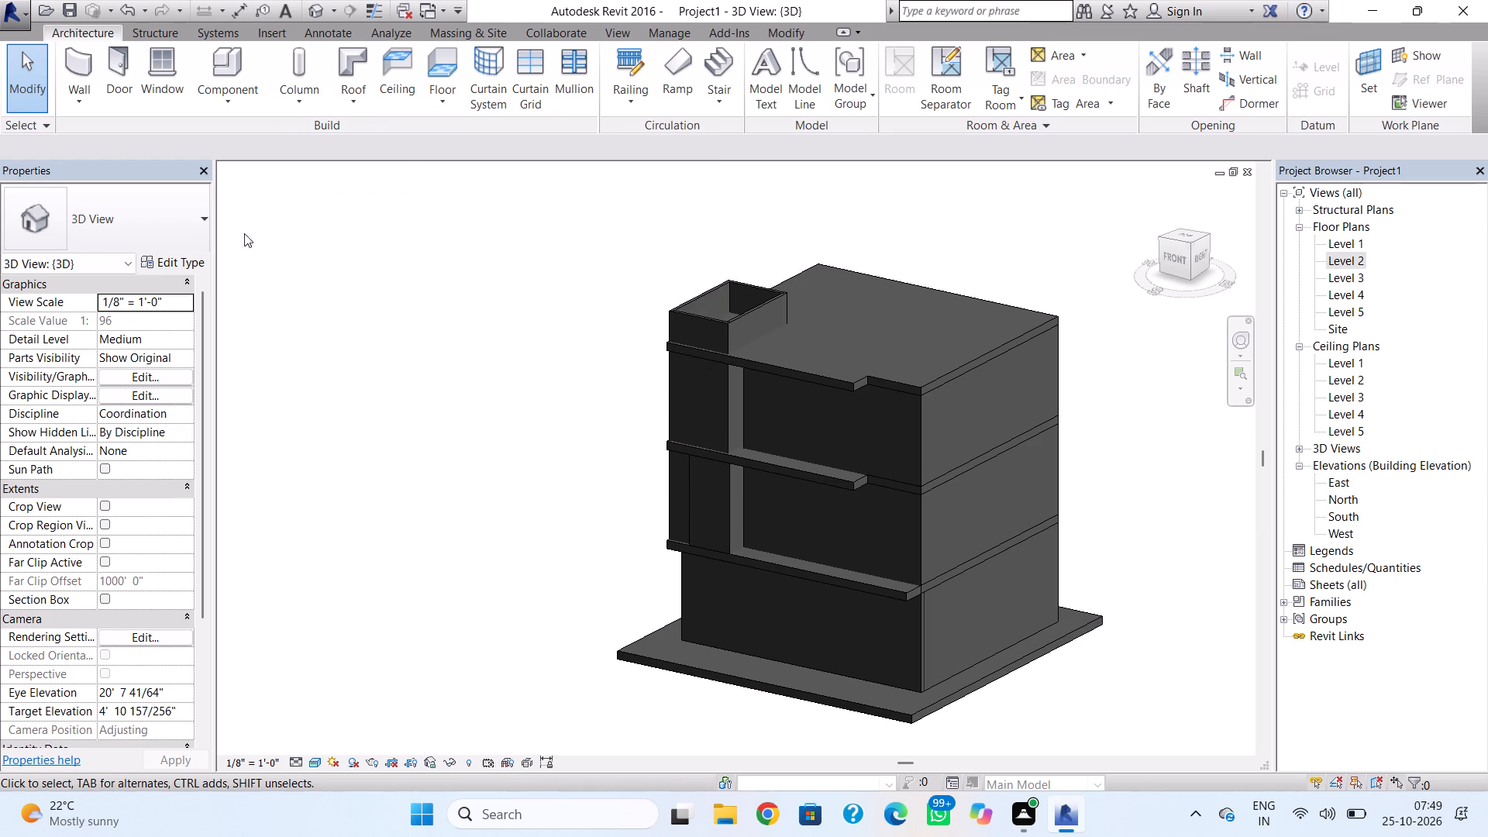
click(724, 501)
scroll(722, 478, up, 8)
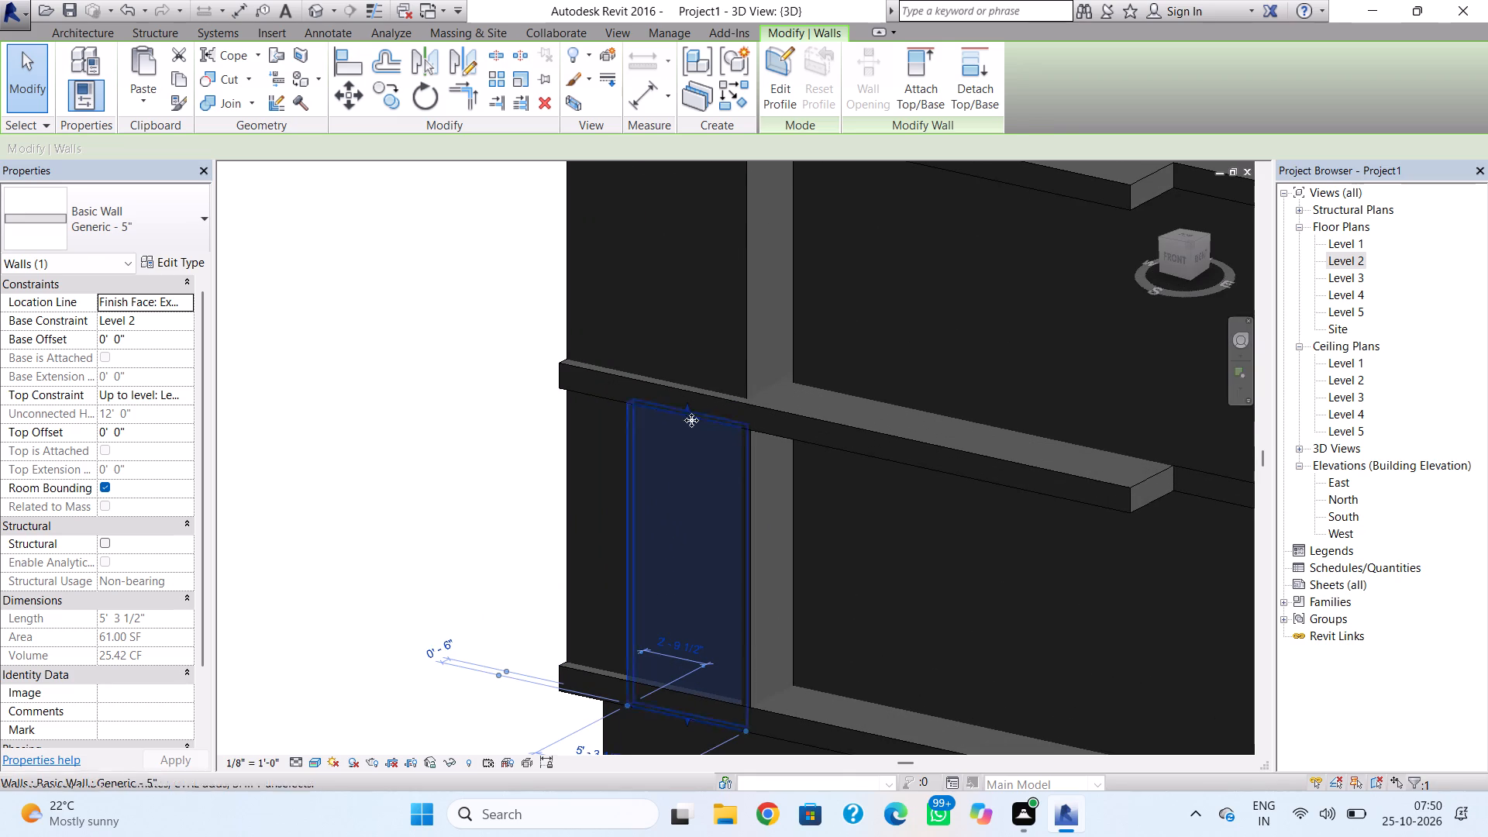
drag(688, 406, 701, 325)
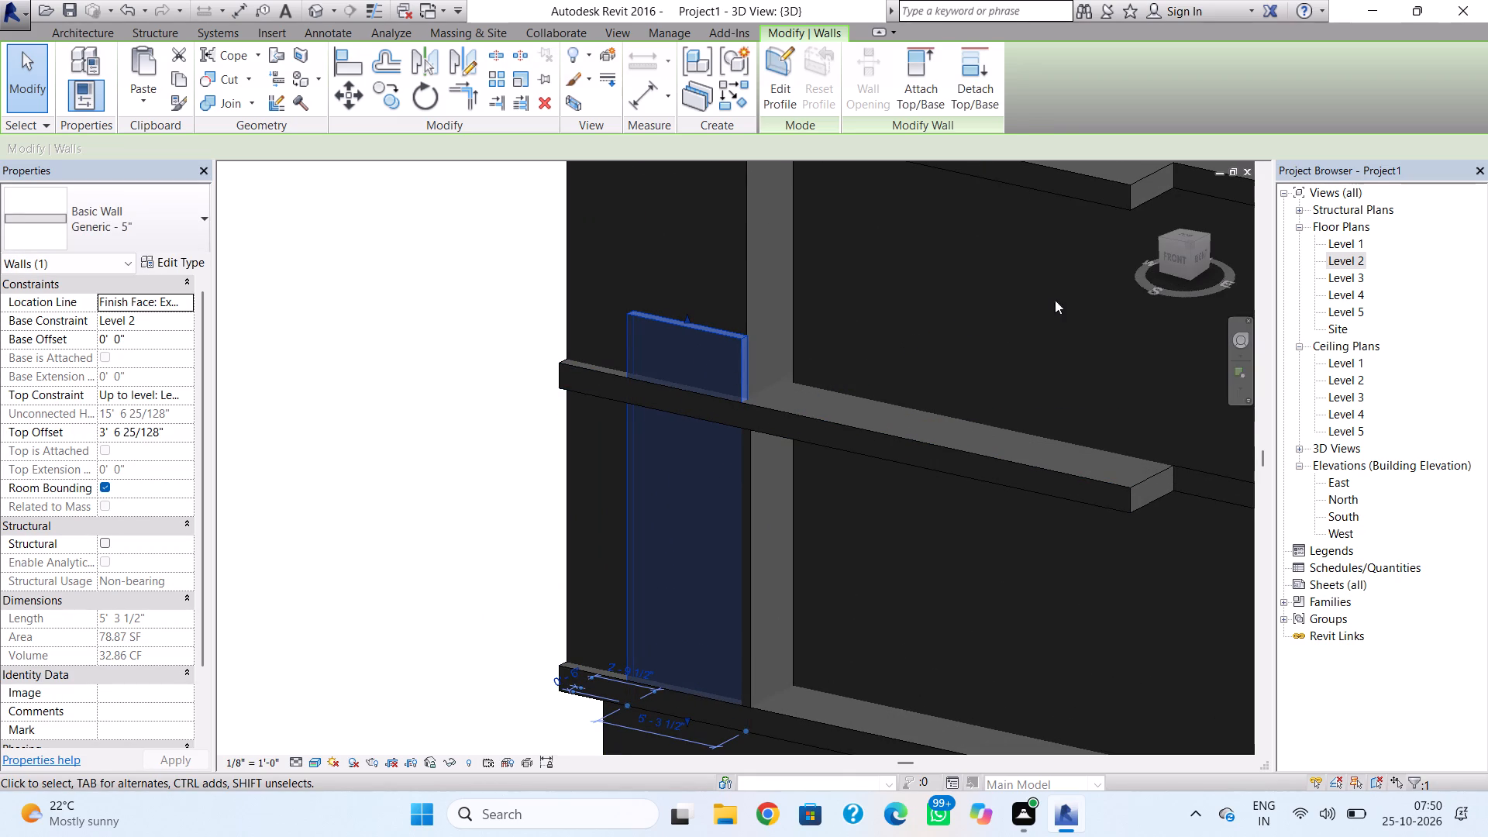
Edit the Level 3 roof's footprint in the Level 2 plan, sketching a 7' 1" boundary line along the enclosure's short front wall.
double_click(1021, 484)
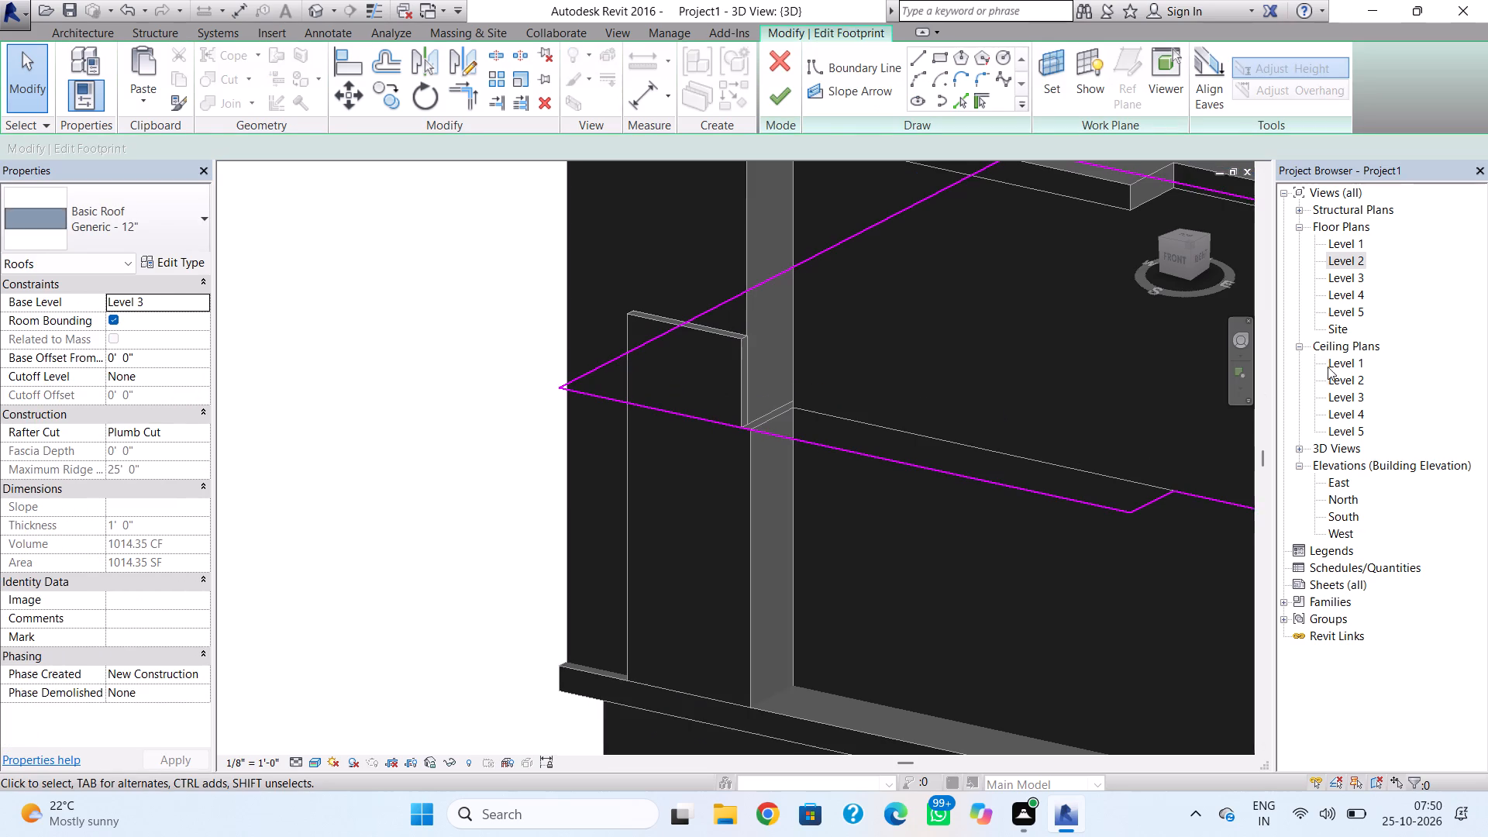
double_click(1339, 259)
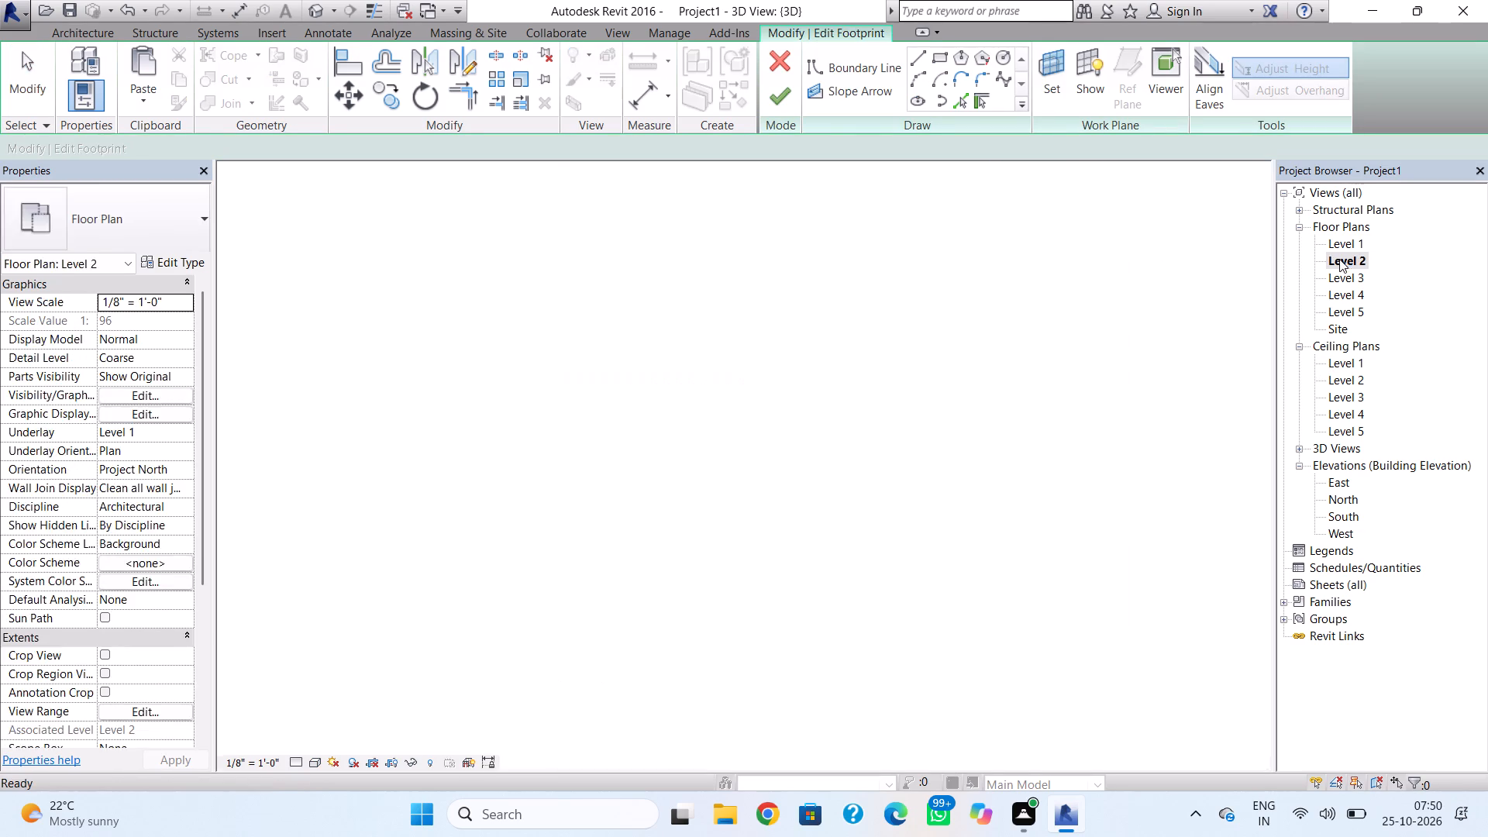
scroll(647, 677, up, 4)
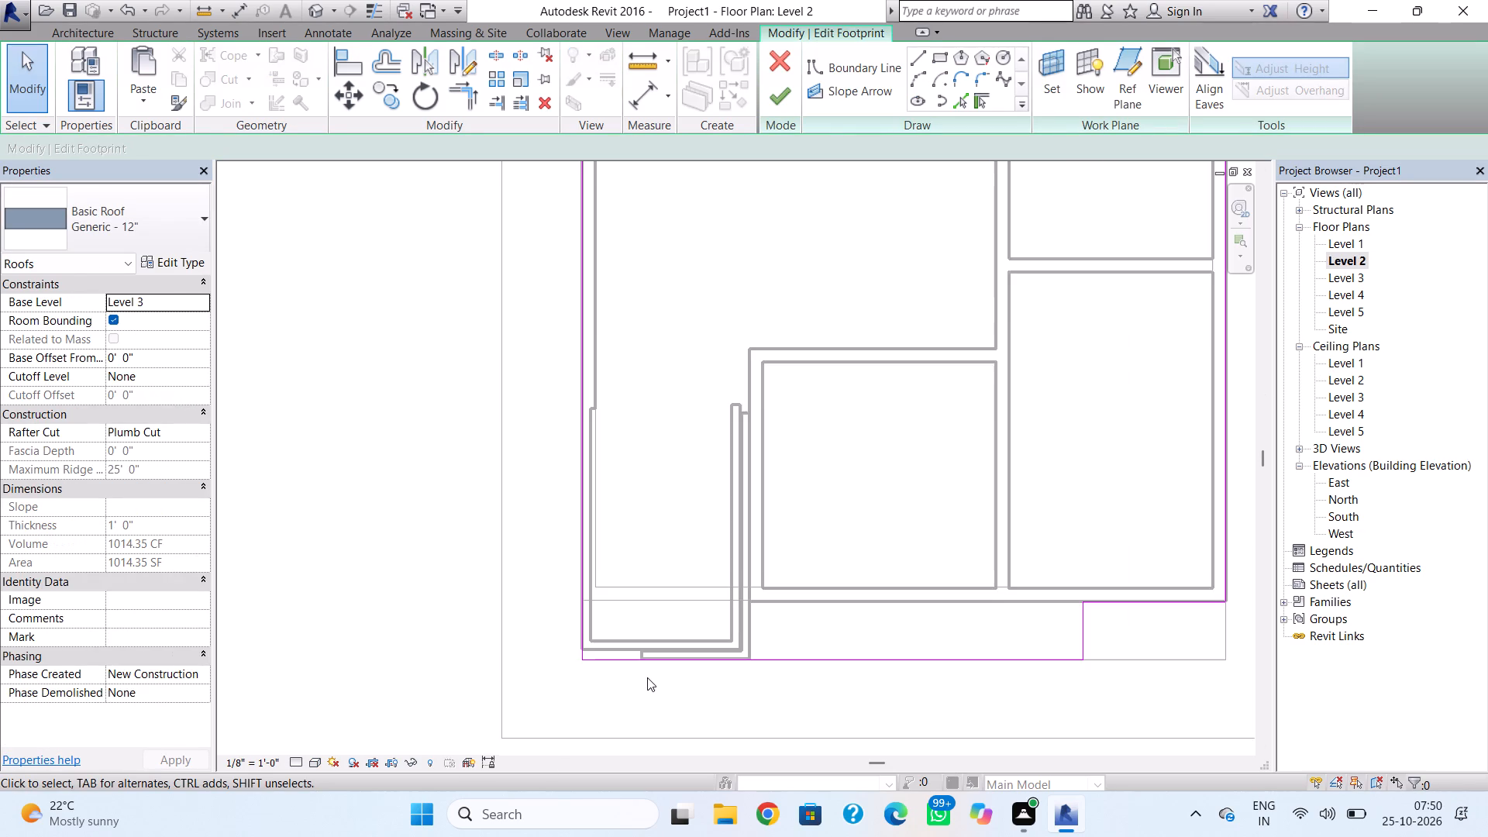
scroll(652, 672, up, 1)
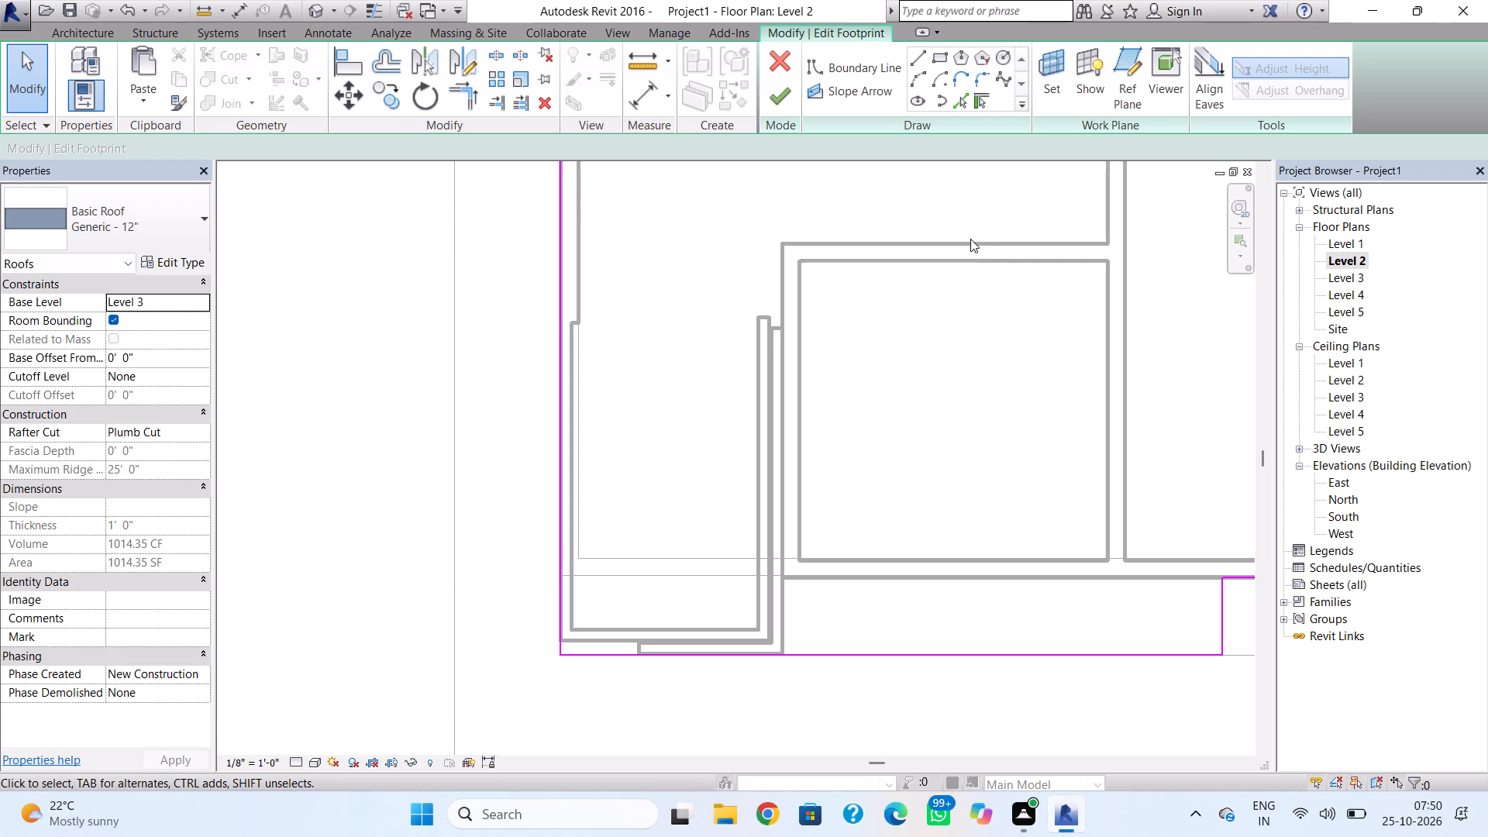
click(920, 60)
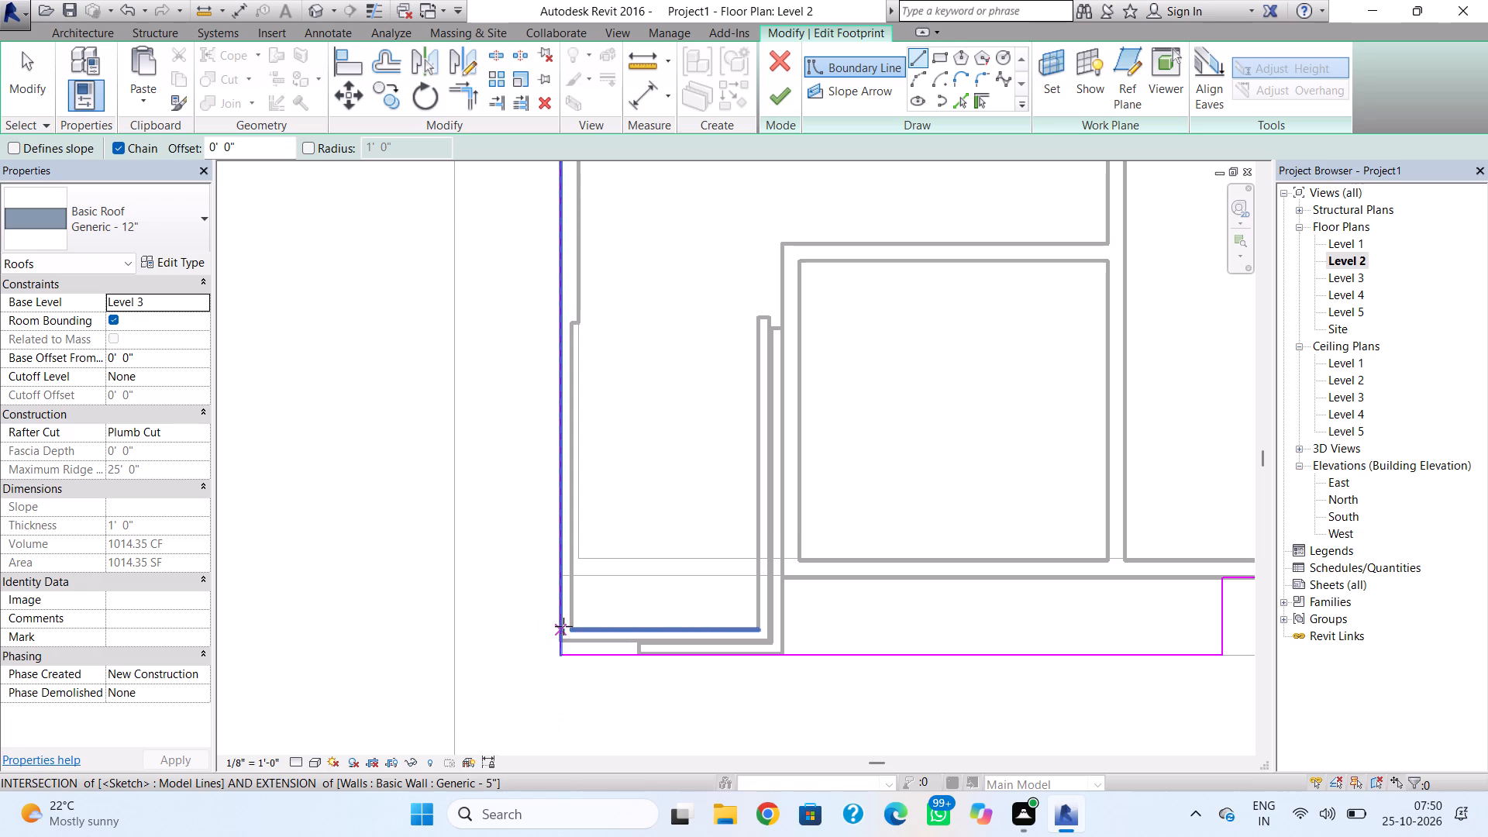
click(563, 626)
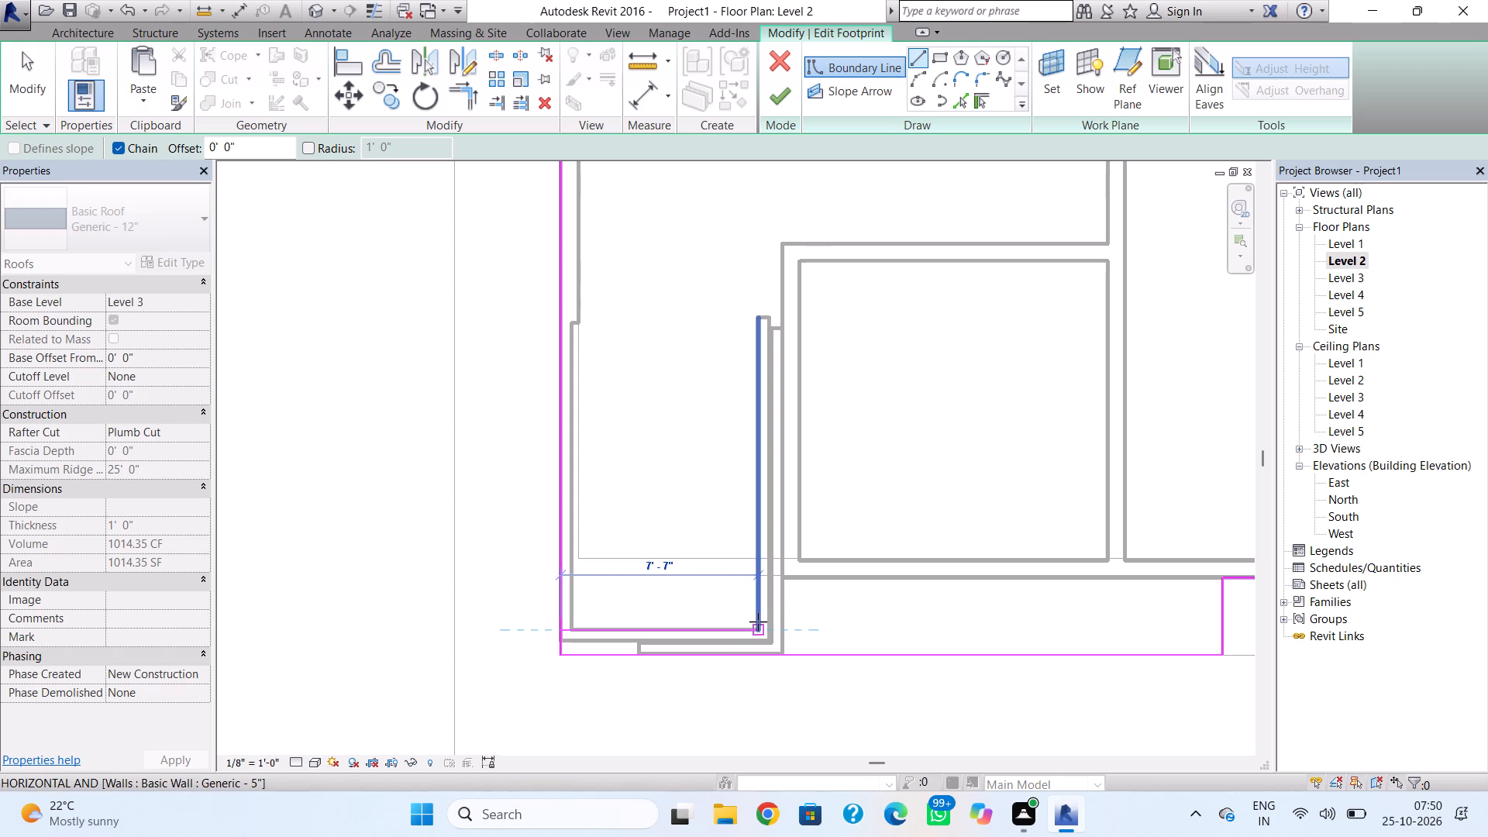
key(Escape)
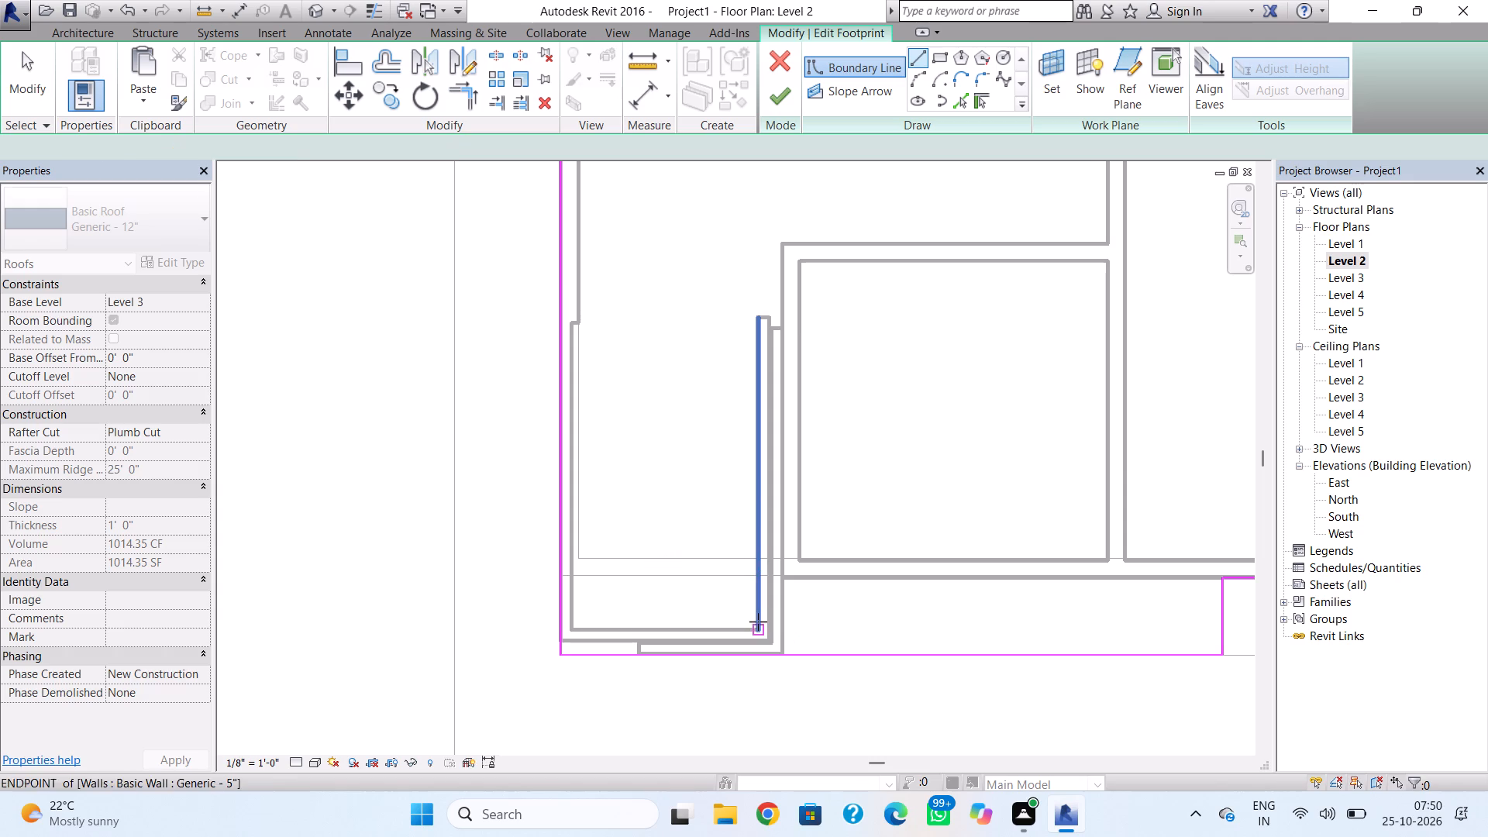
scroll(580, 624, up, 9)
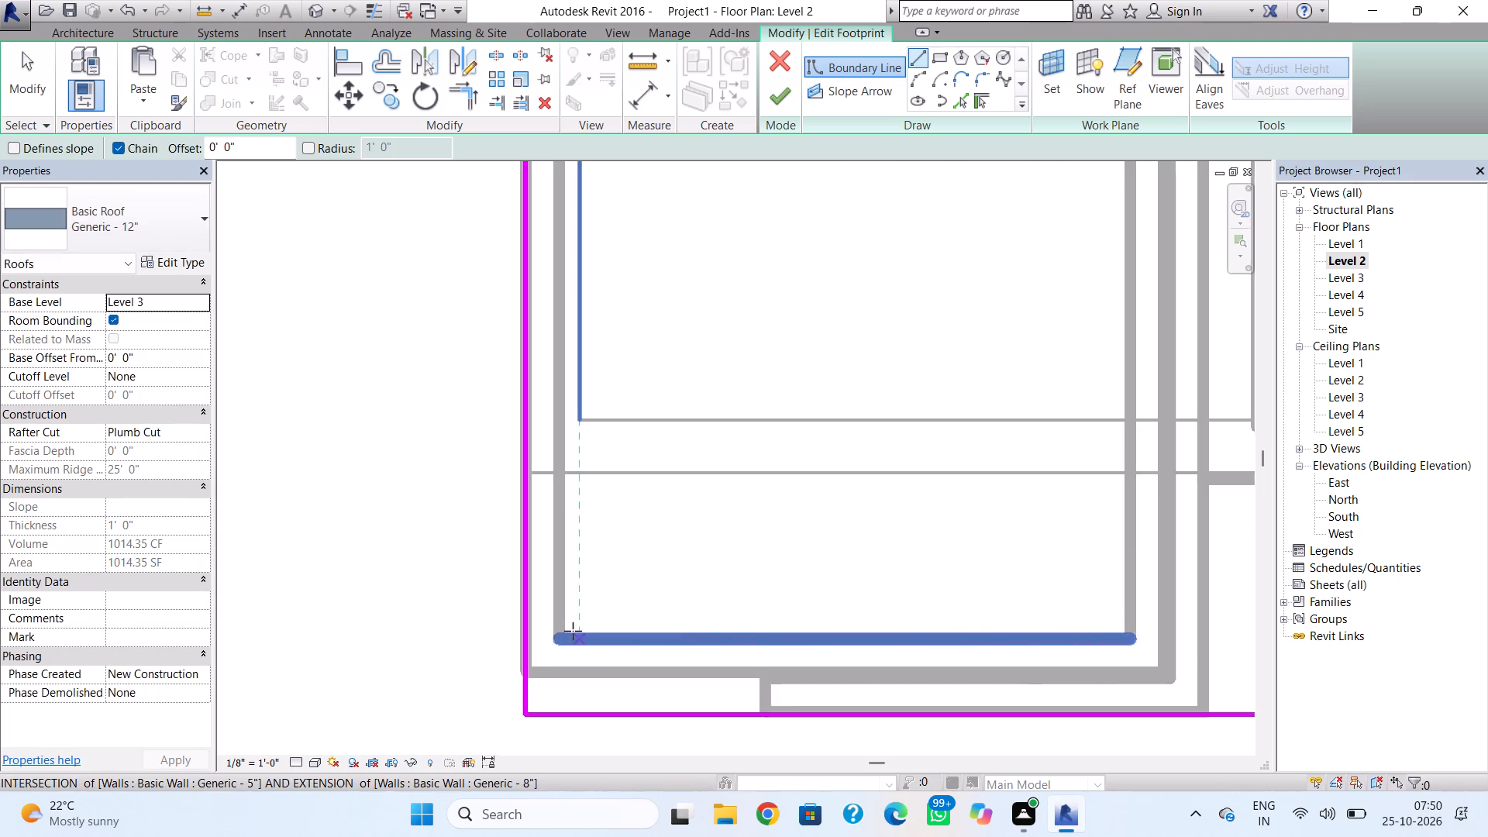
click(563, 629)
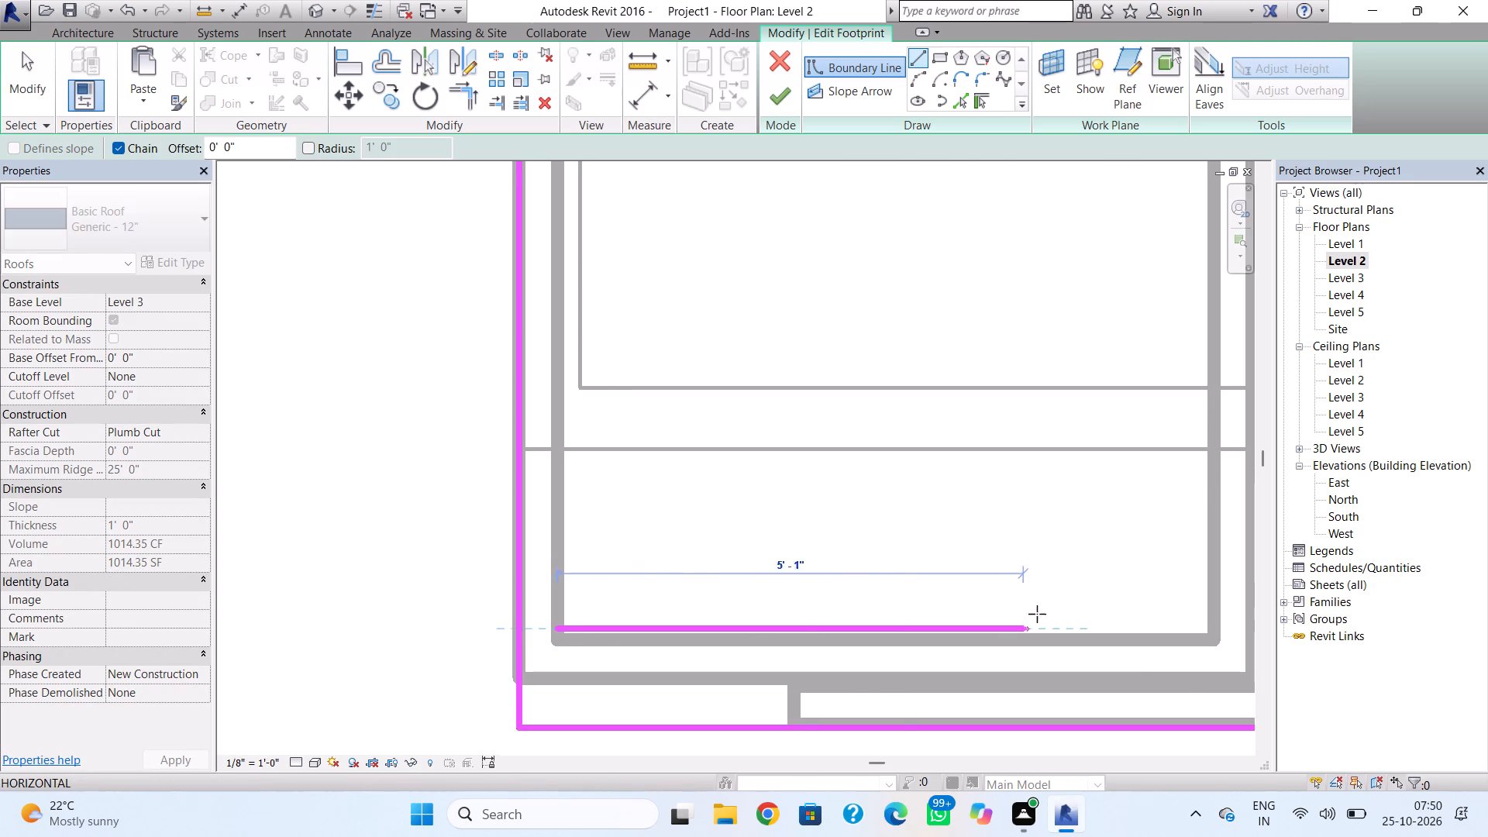
click(1204, 619)
key(Escape)
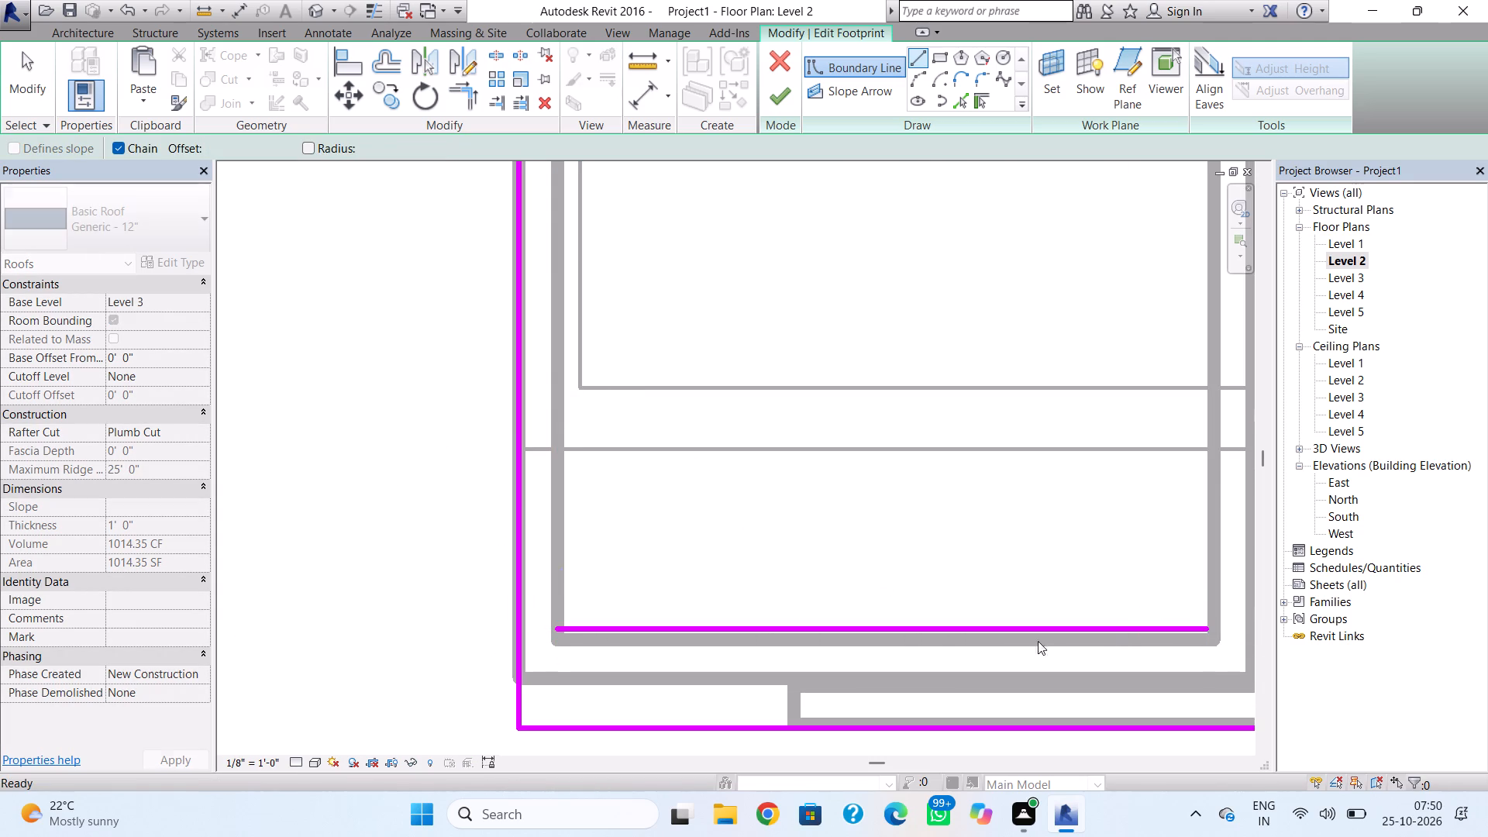
key(Escape)
Nudge the new 7' 1" boundary line about 1/2" outward, toward the roof's front edge.
click(837, 630)
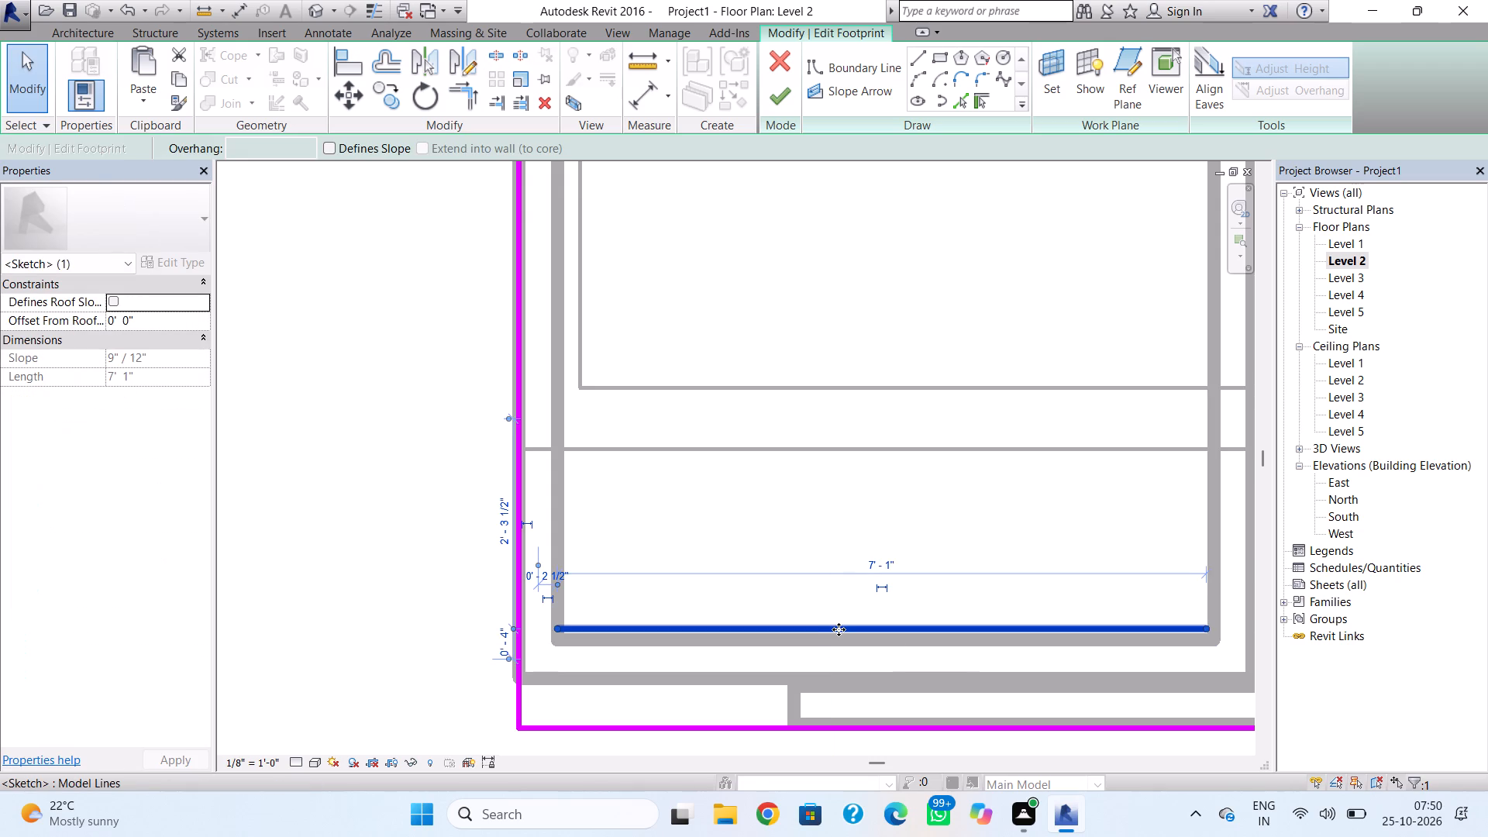
key(Down)
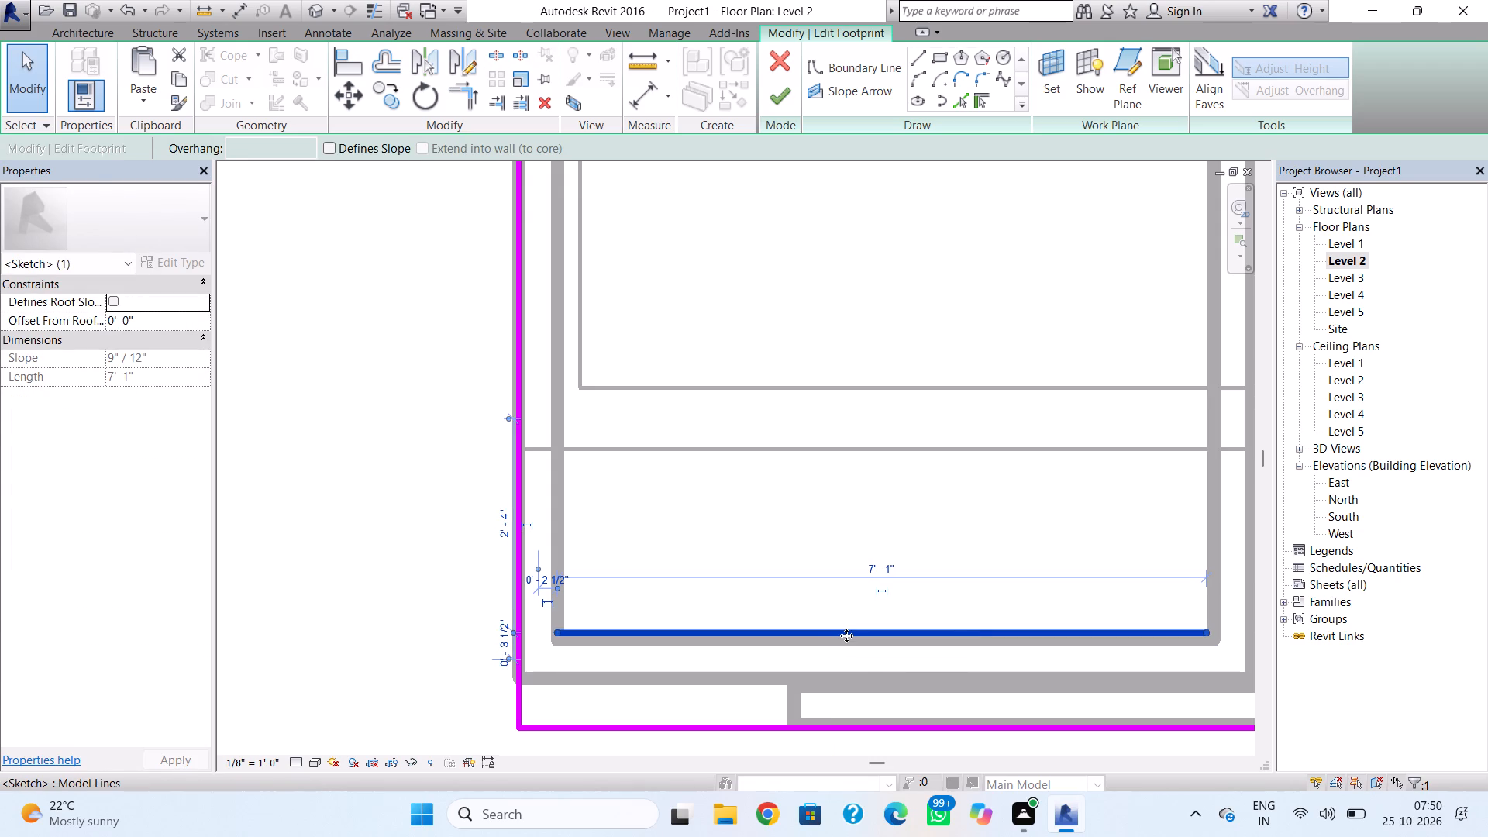
key(Escape)
scroll(875, 621, down, 3)
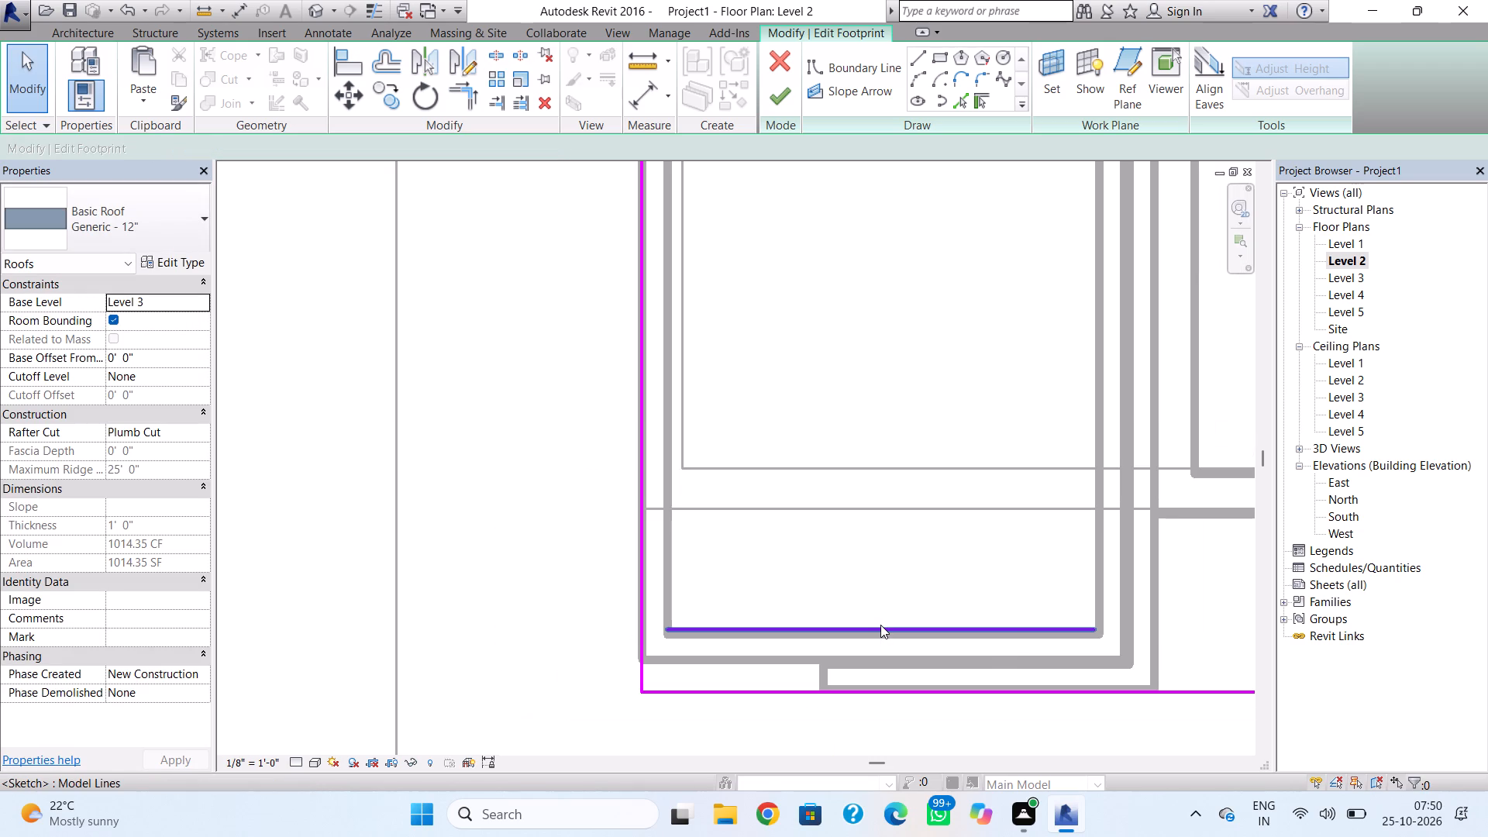
scroll(881, 625, down, 2)
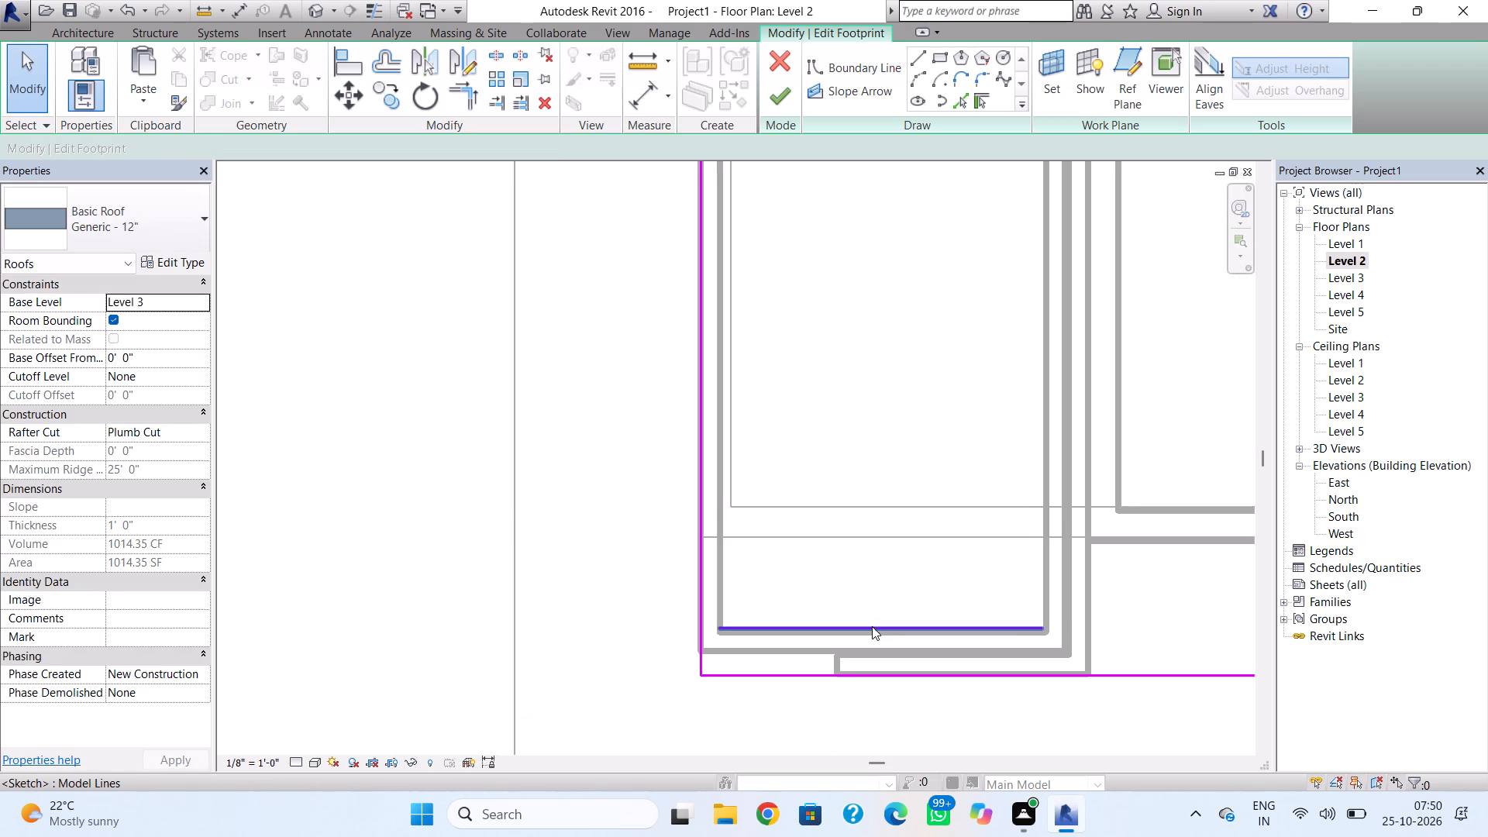
middle_drag(872, 626, 775, 638)
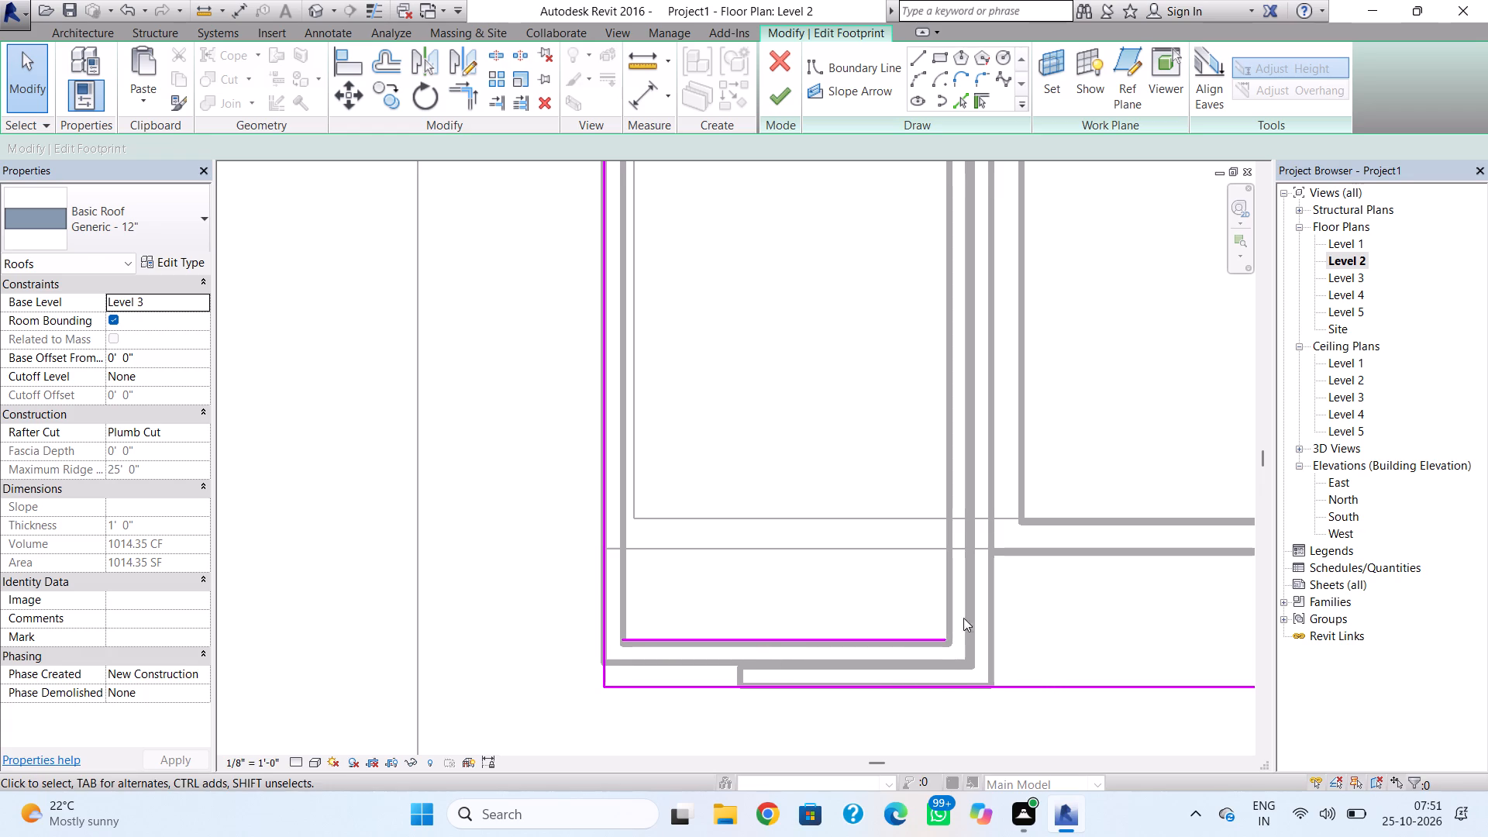
Sketch a horizontal boundary line from the free end of the enclosure line to the short vertical edge of the roof's front step.
click(916, 62)
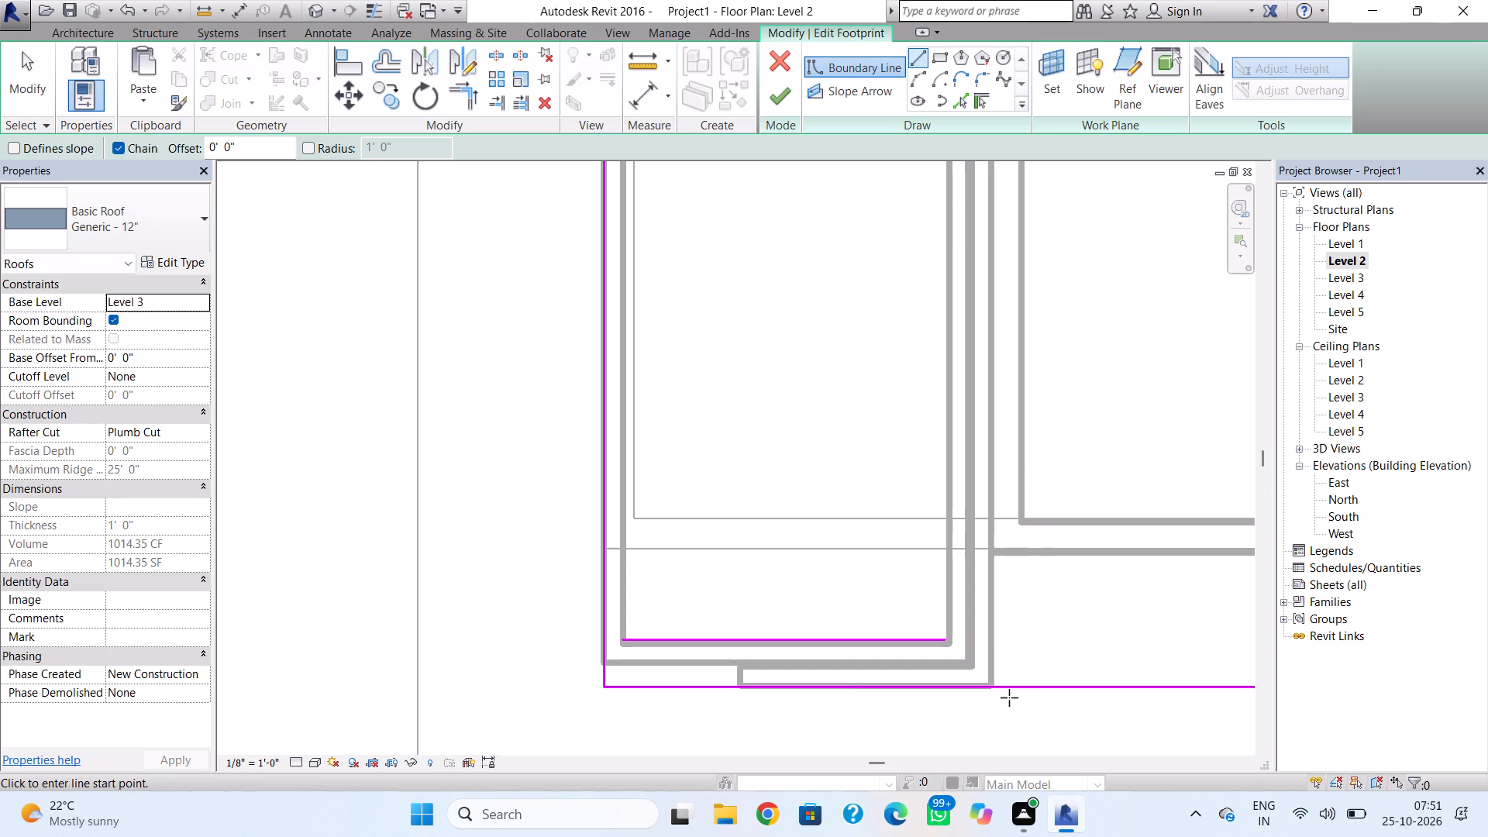
scroll(968, 663, down, 4)
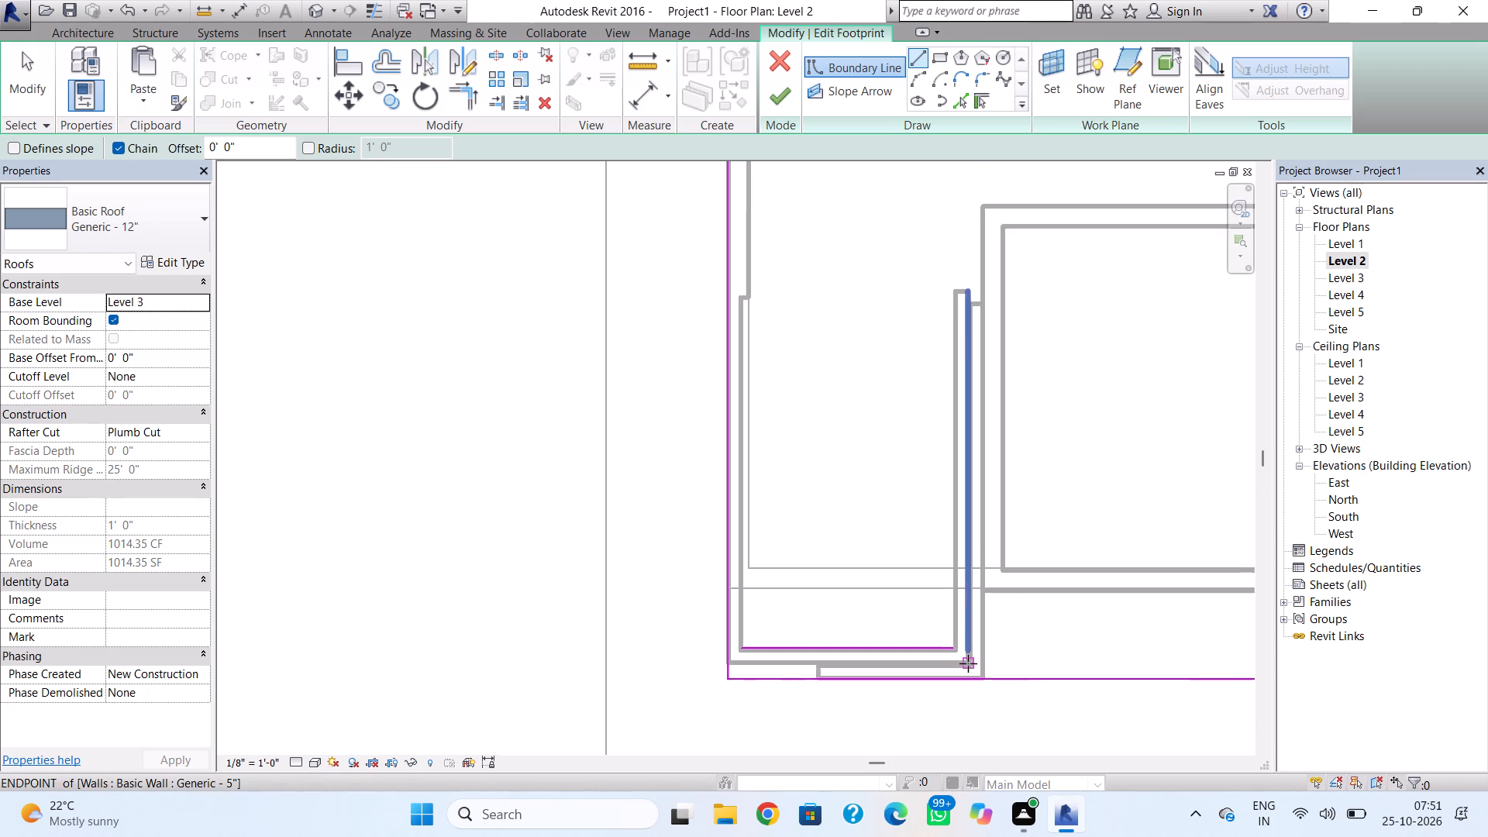
scroll(968, 663, down, 2)
middle_drag(968, 663, 655, 656)
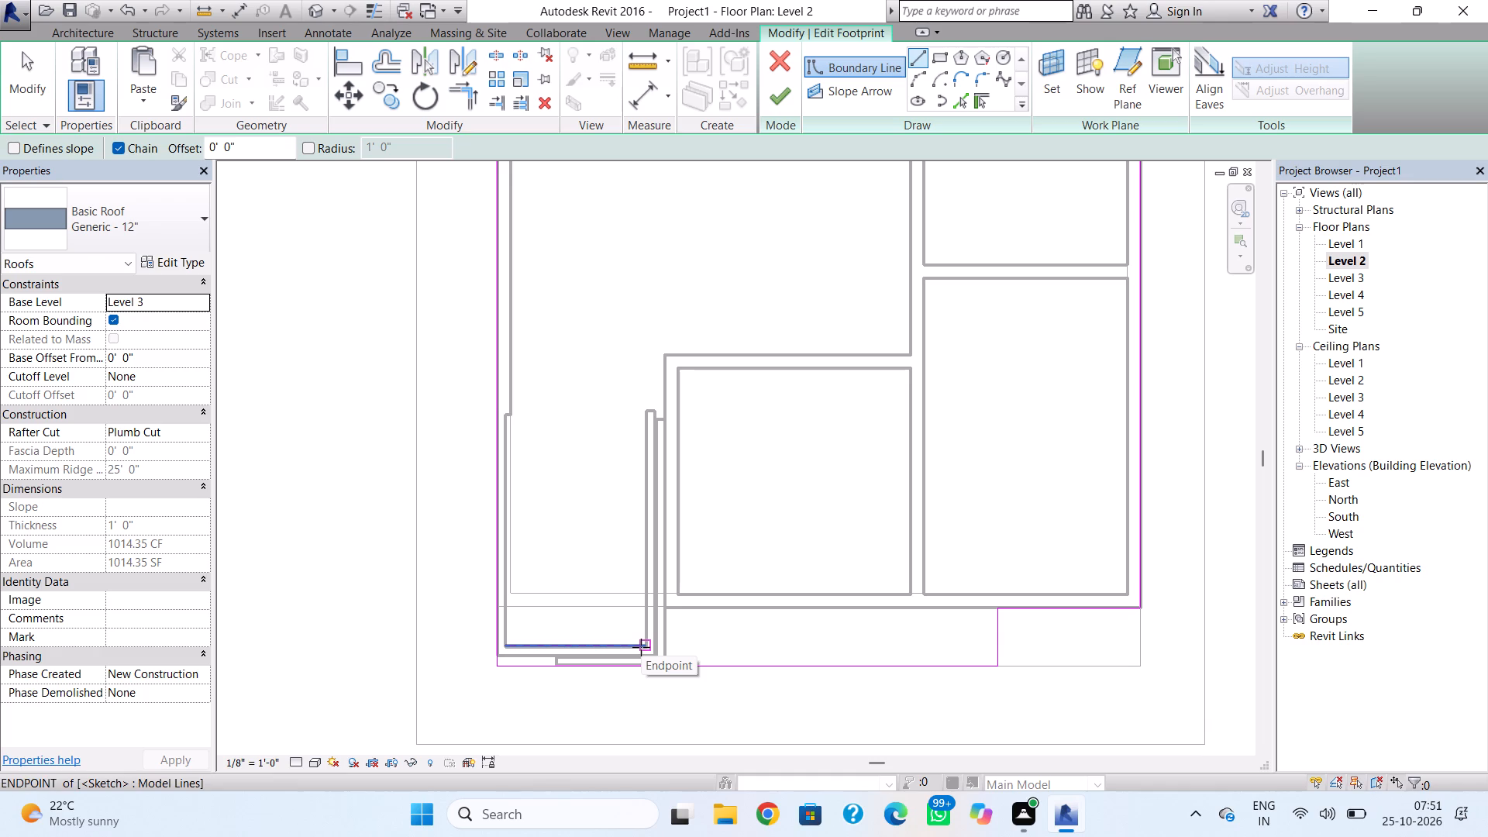
click(641, 647)
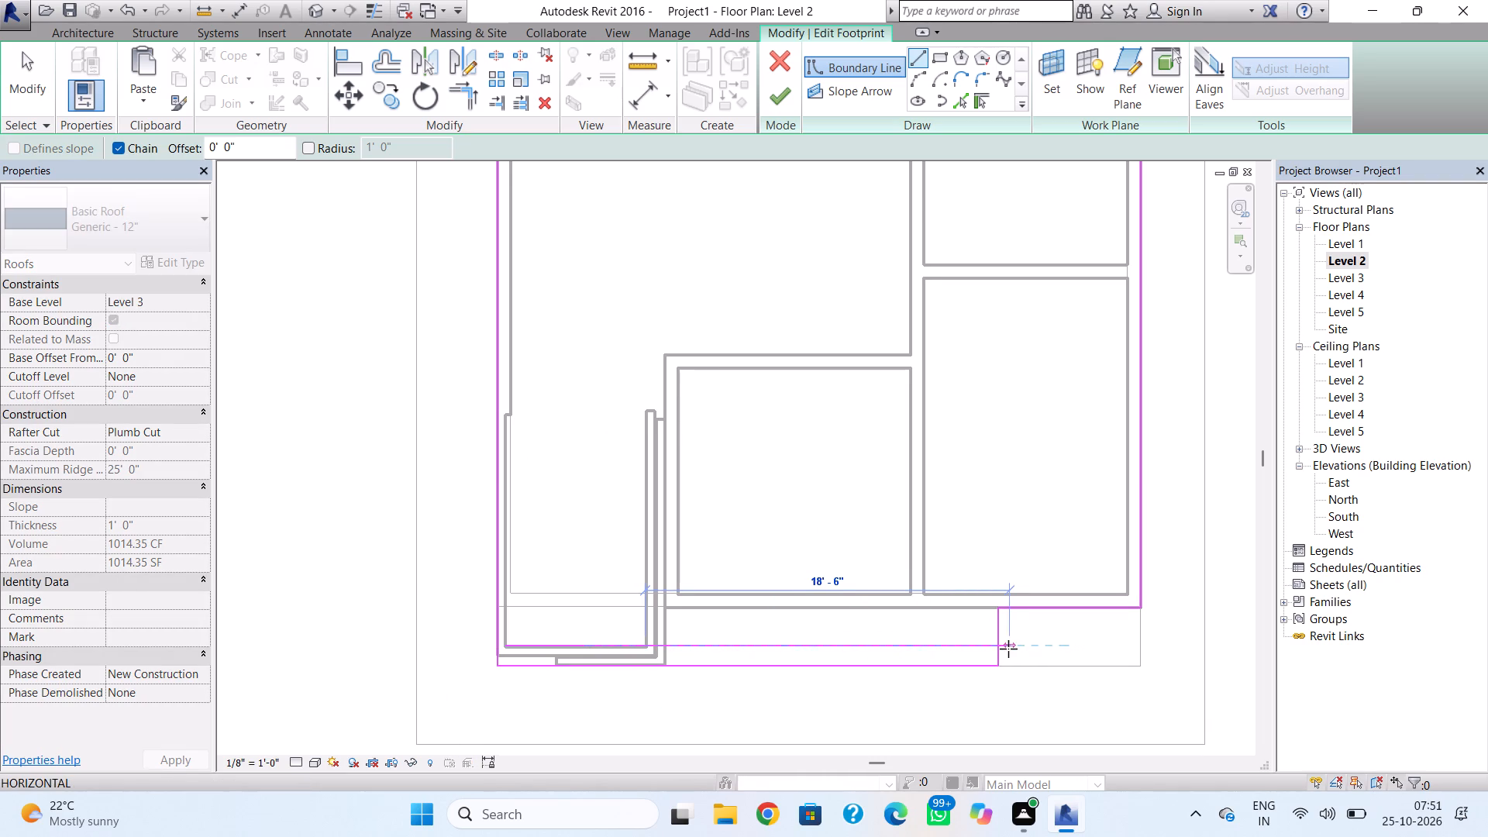
click(1003, 646)
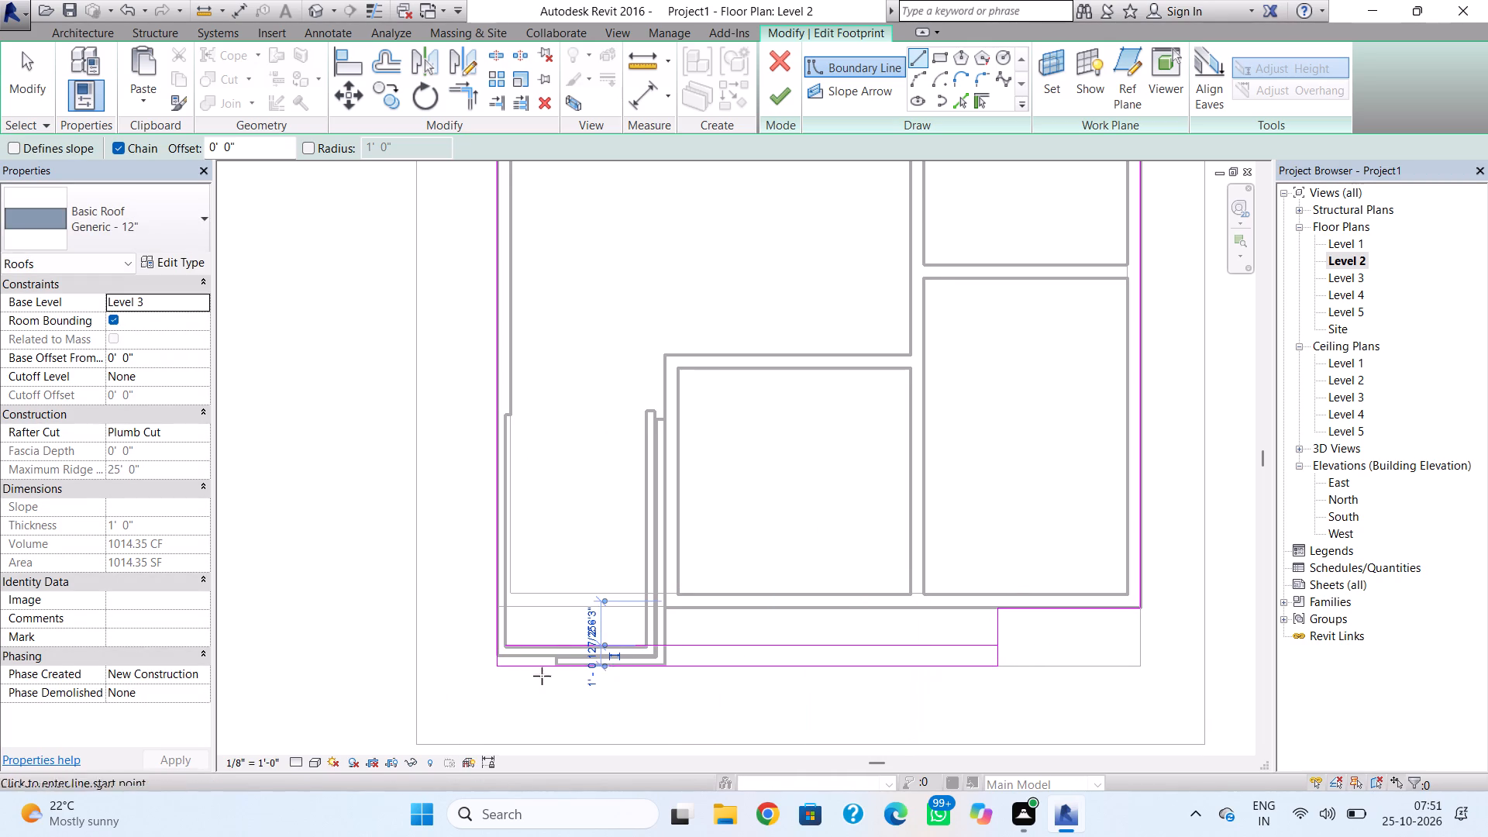
Delete the roof's old 25' 5" front boundary line and shorten the front step's edge to 1' 11" to meet the new line.
key(Escape)
key(Escape)
click(776, 665)
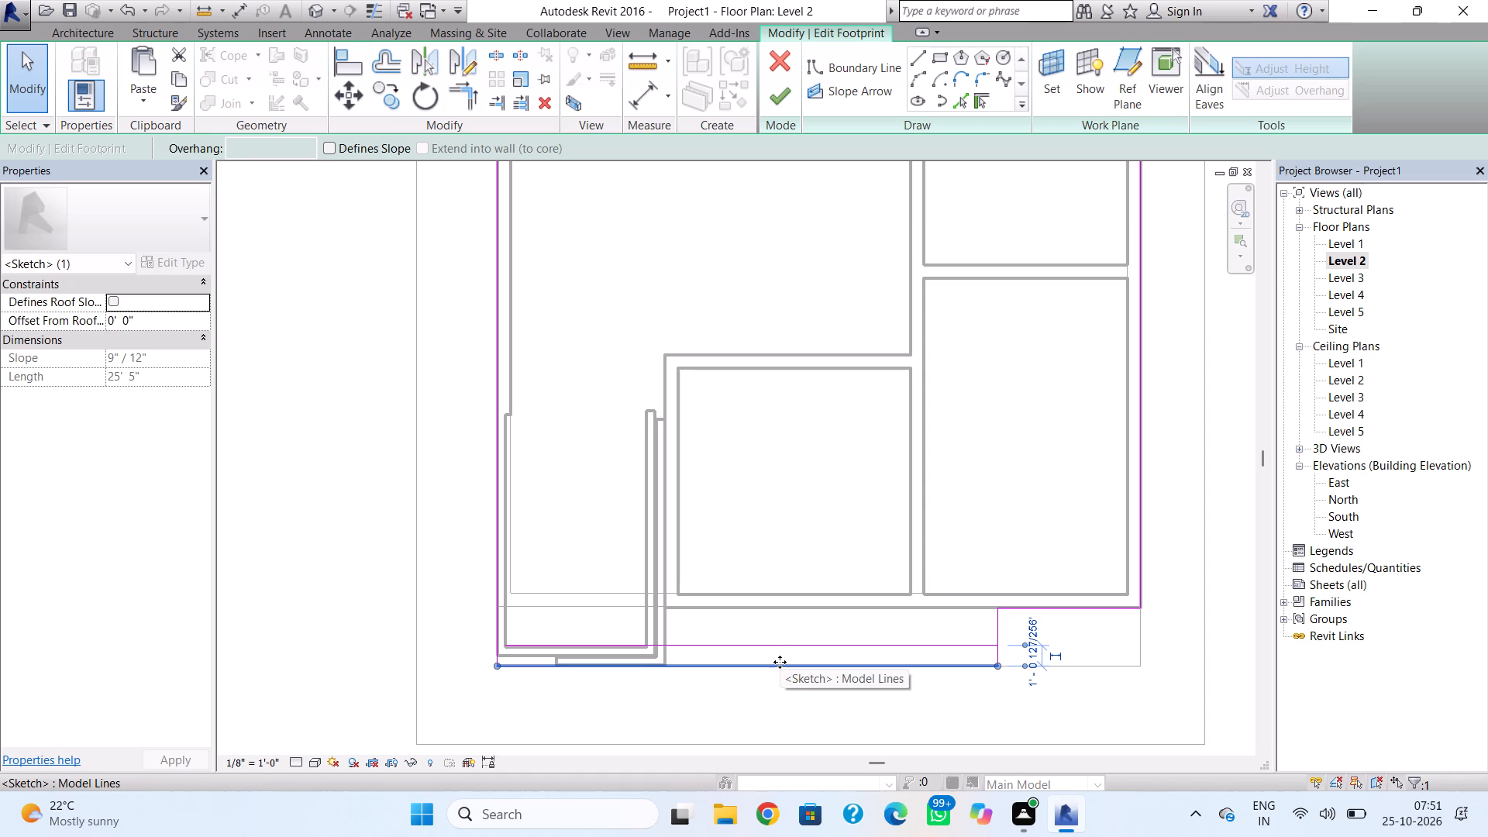
key(Delete)
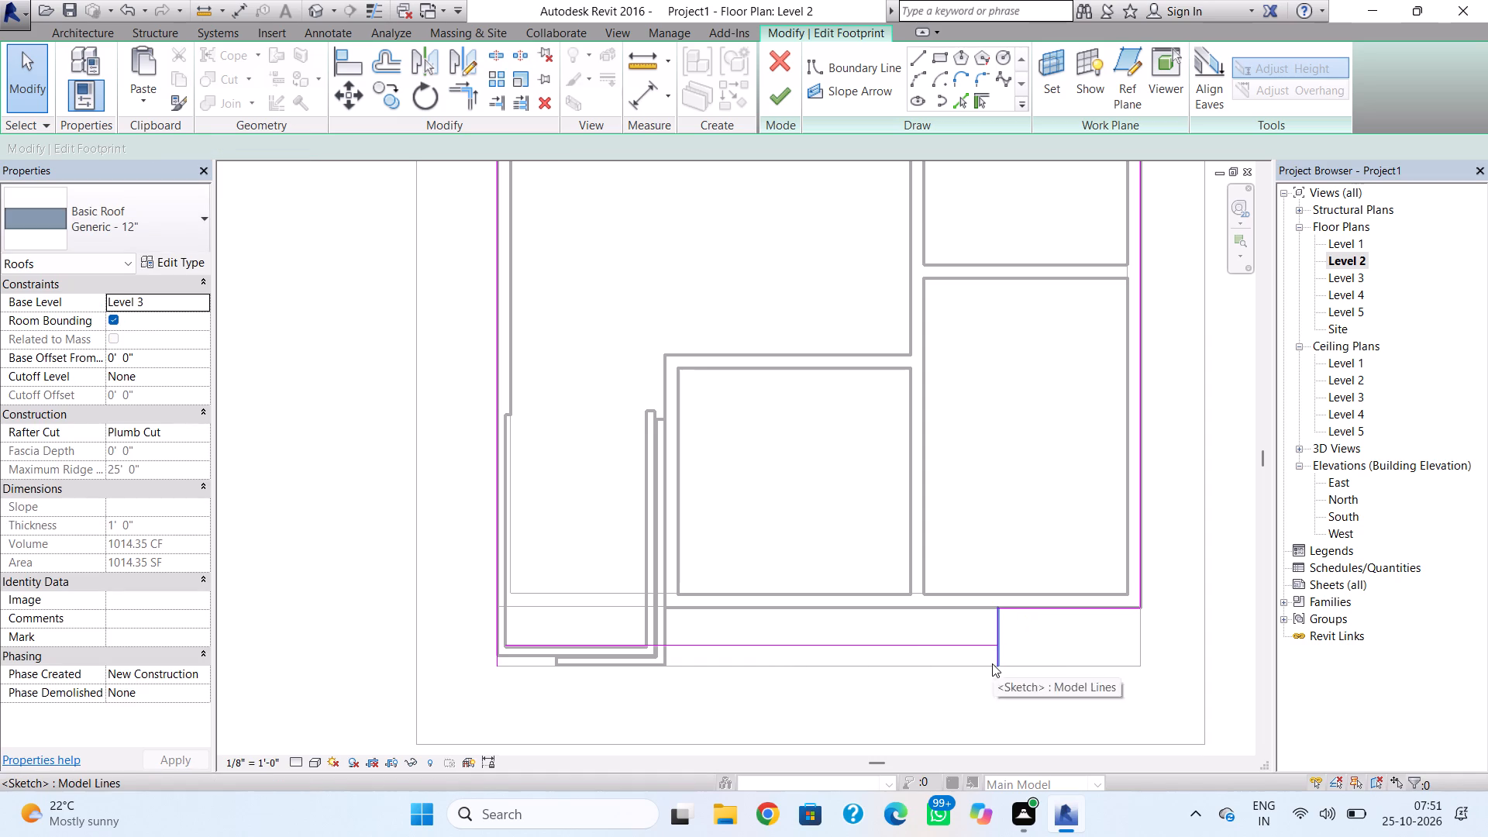
click(992, 663)
scroll(1002, 663, up, 4)
drag(995, 665, 996, 642)
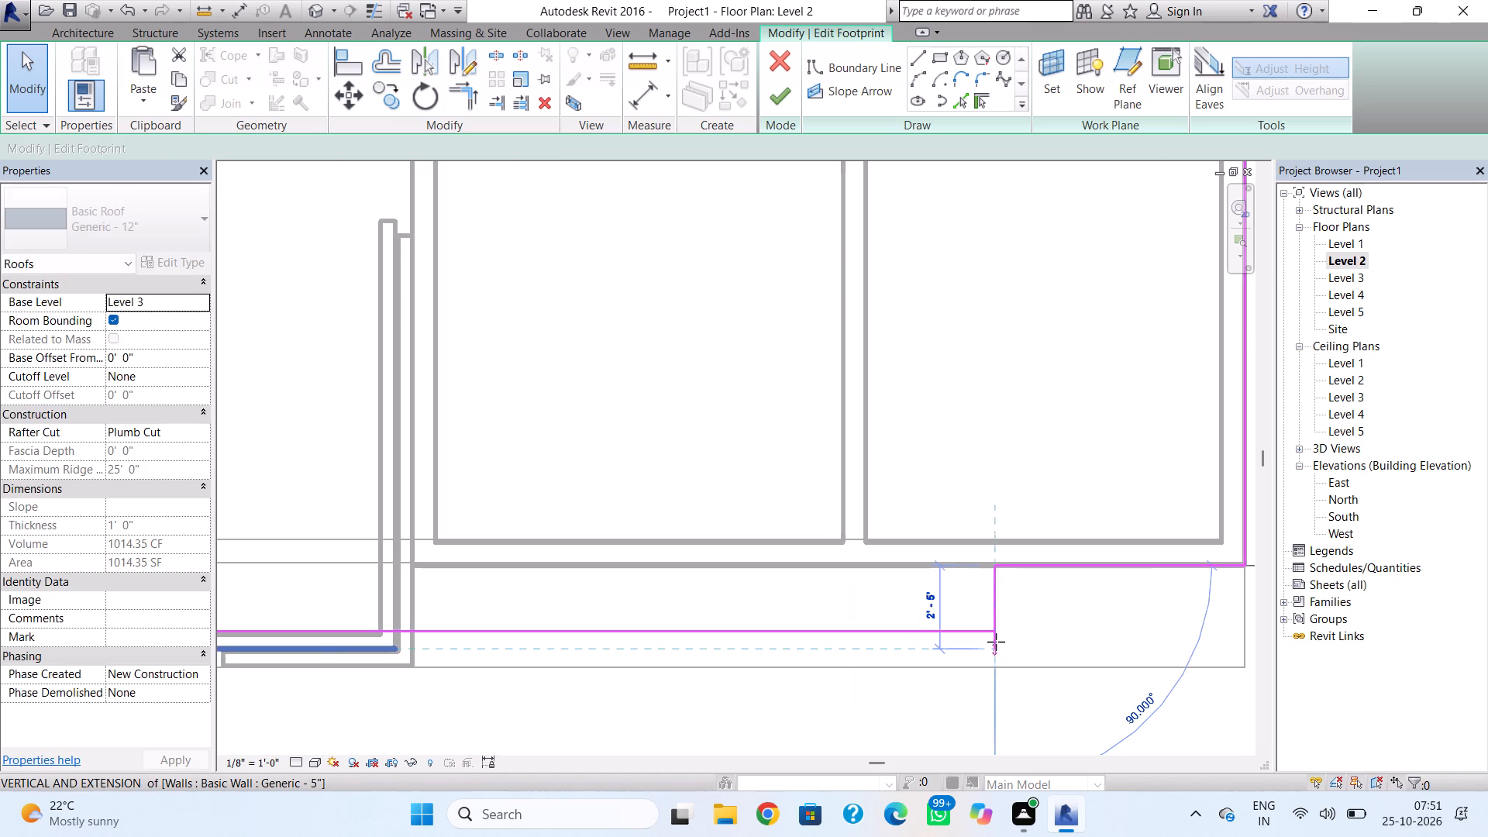
drag(996, 642, 996, 638)
Close the front-west corner by trimming the west boundary and extending the enclosure line to 7' 6", and finish the Level 3 roof footprint.
scroll(826, 705, down, 4)
middle_drag(667, 688, 677, 688)
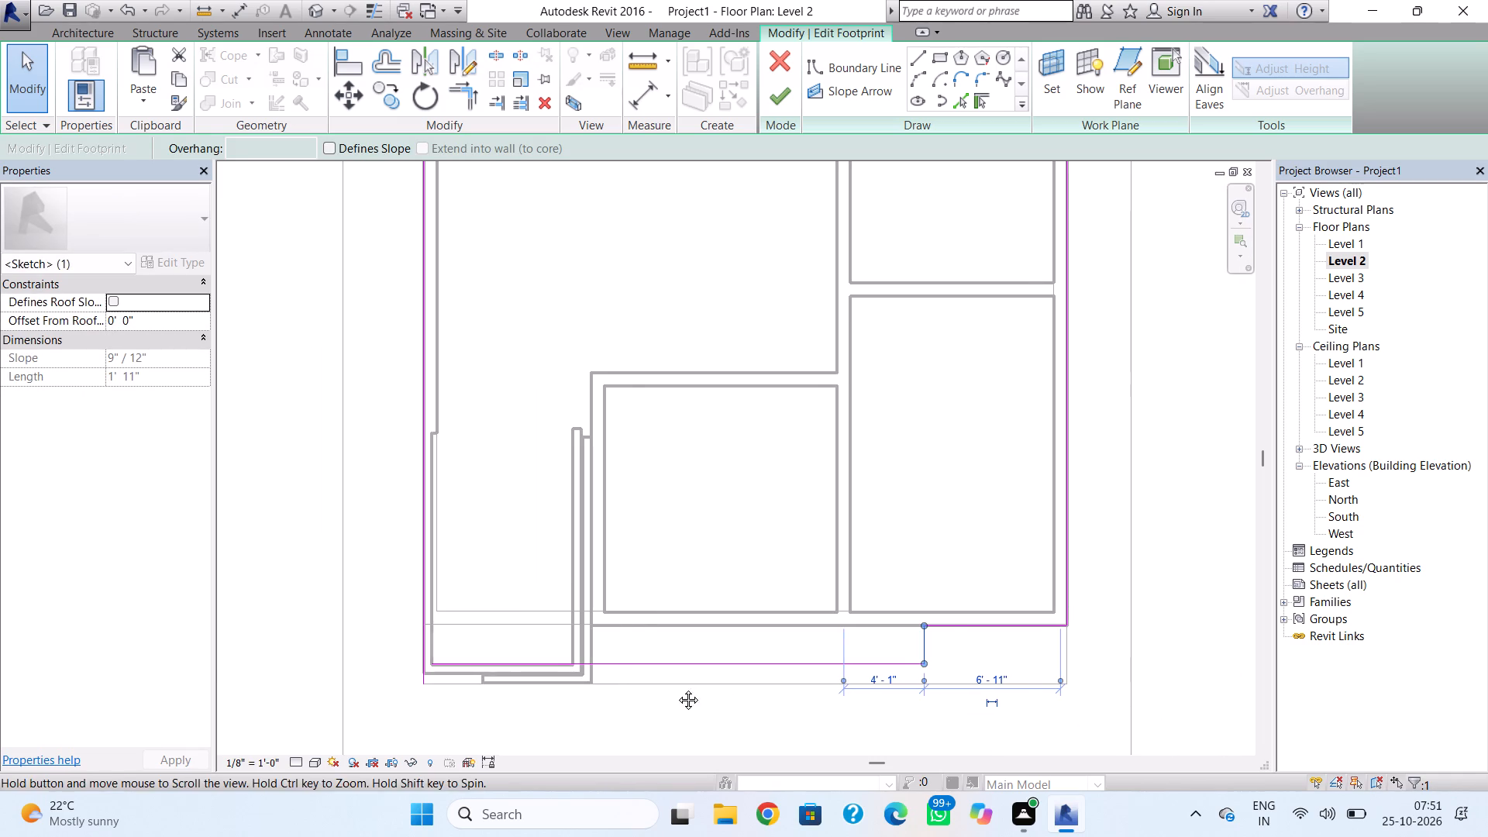
middle_drag(677, 688, 834, 688)
scroll(642, 675, up, 4)
scroll(575, 692, up, 3)
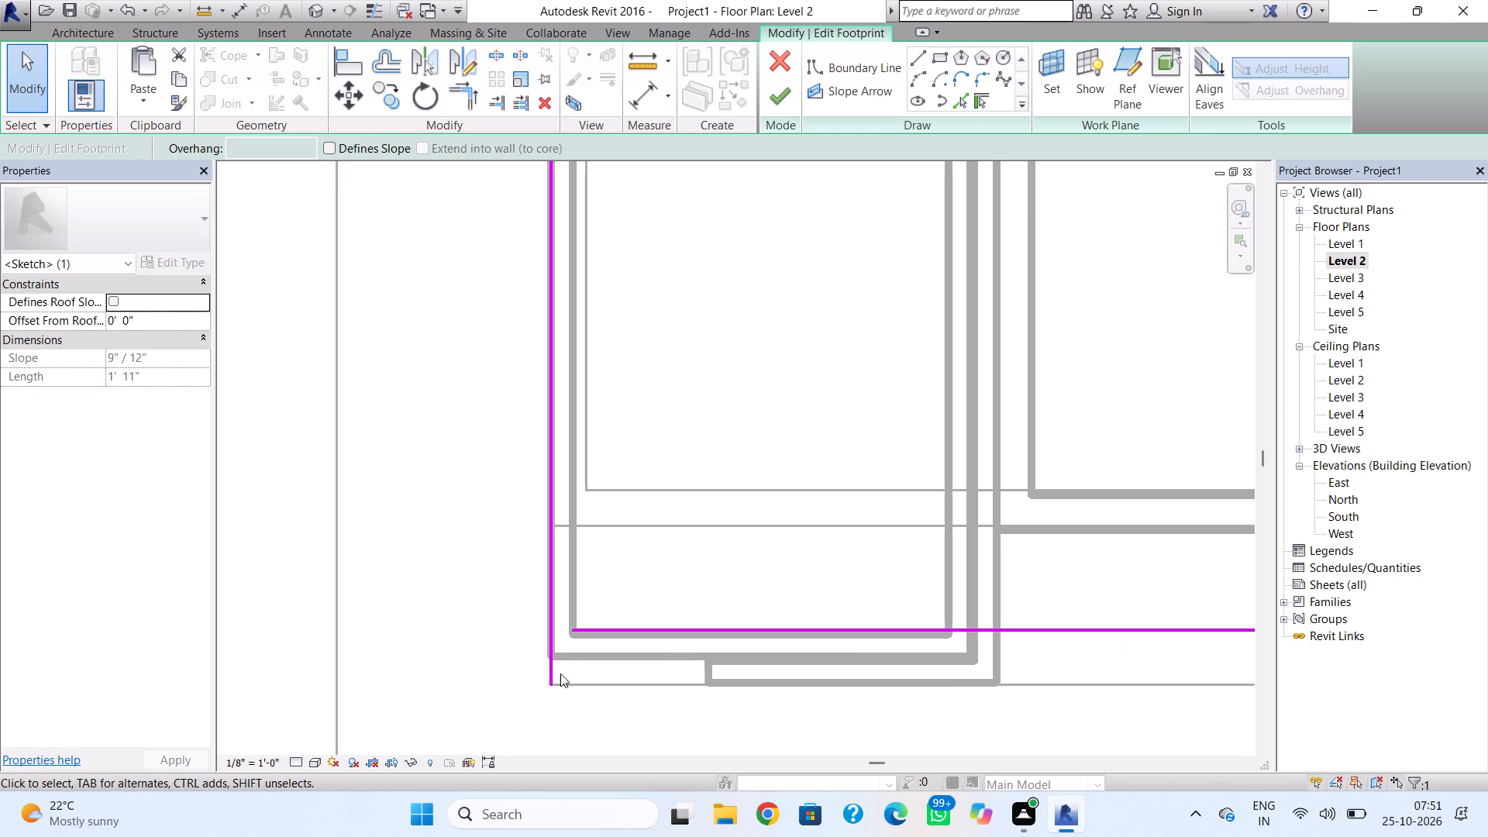
click(552, 675)
drag(552, 686, 558, 647)
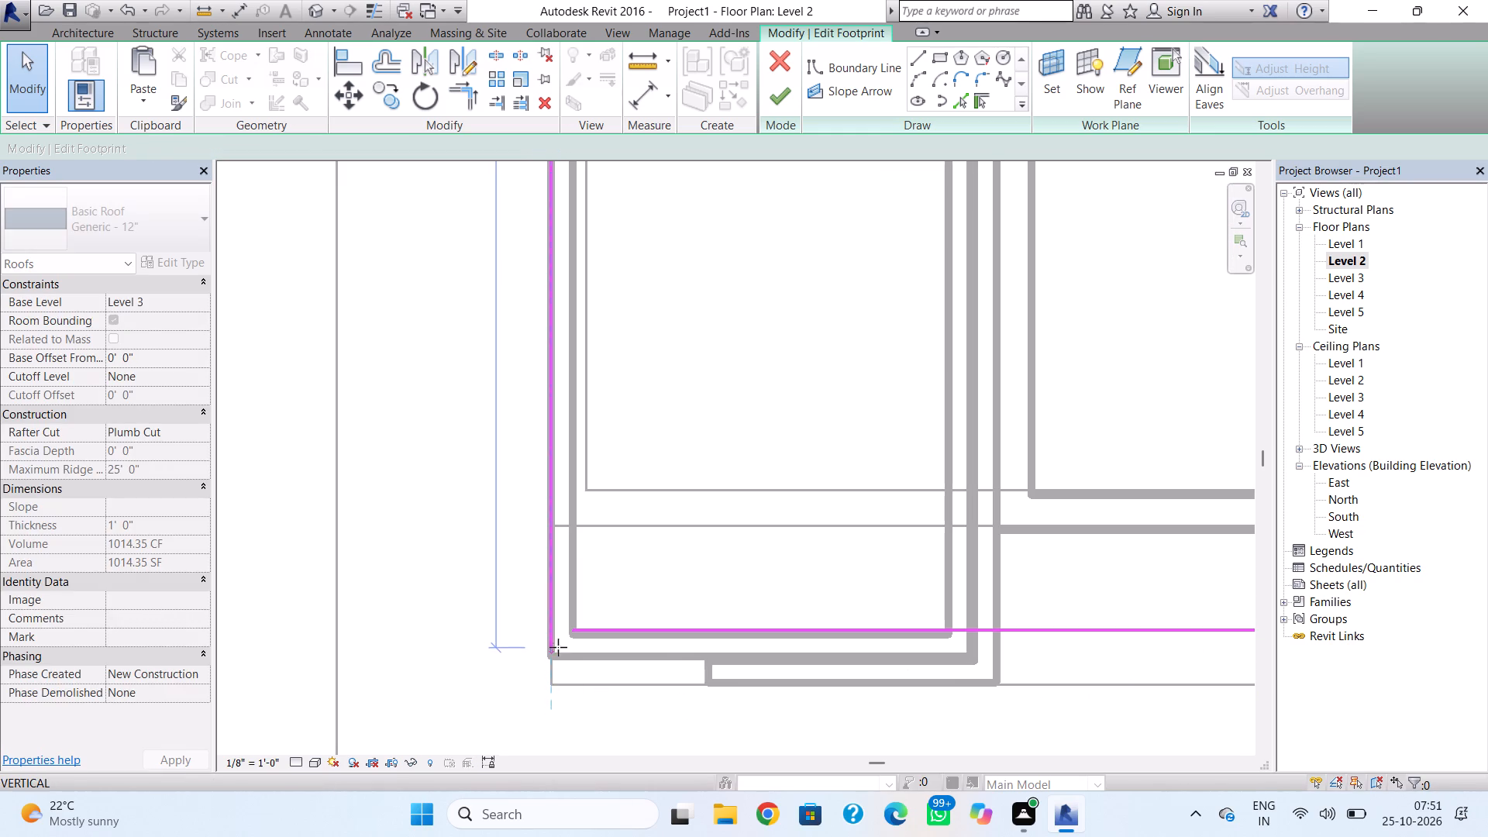
drag(558, 647, 558, 630)
click(592, 632)
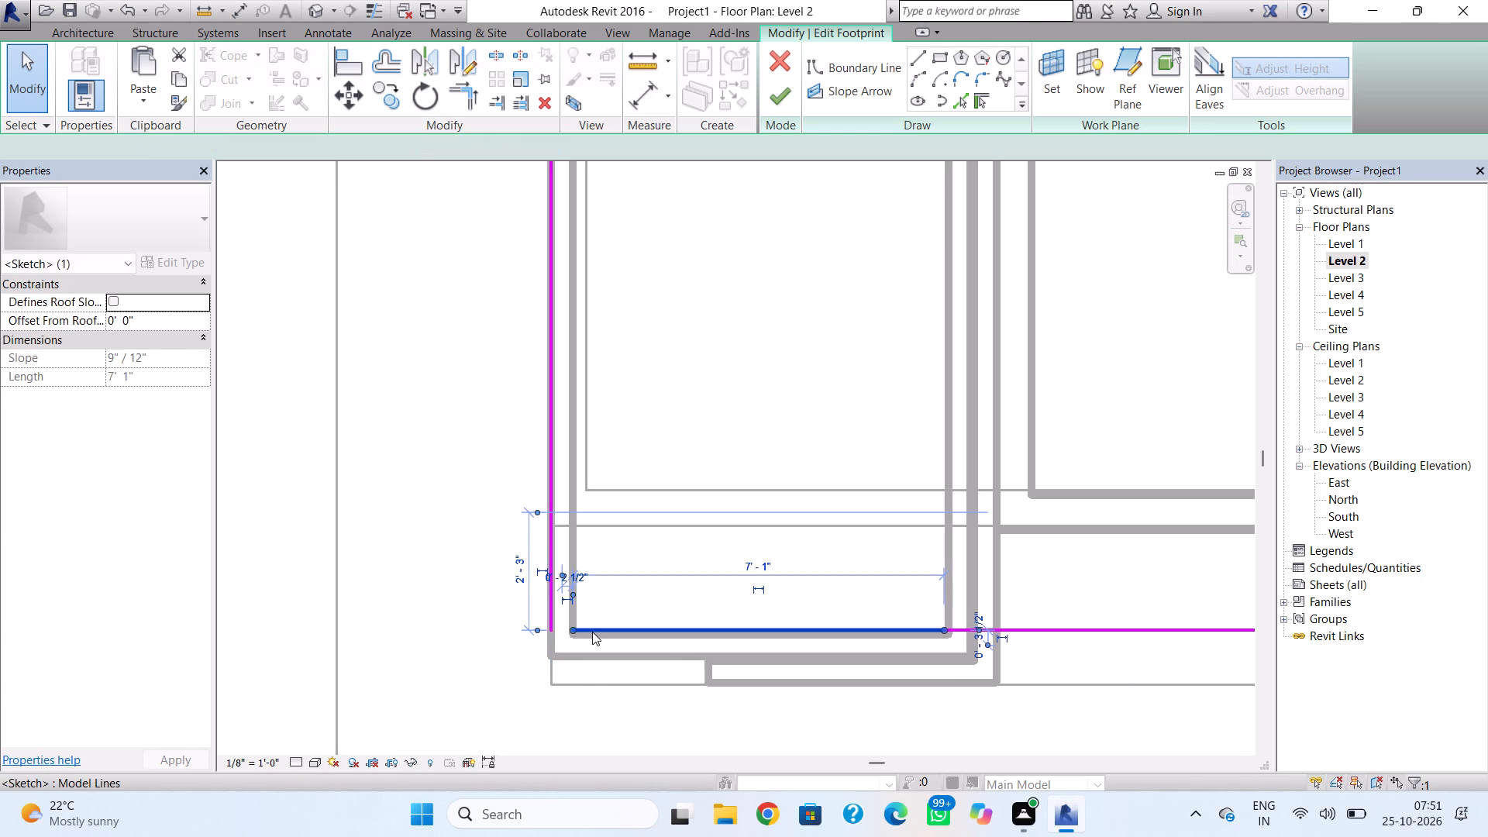
drag(571, 630, 558, 631)
click(491, 646)
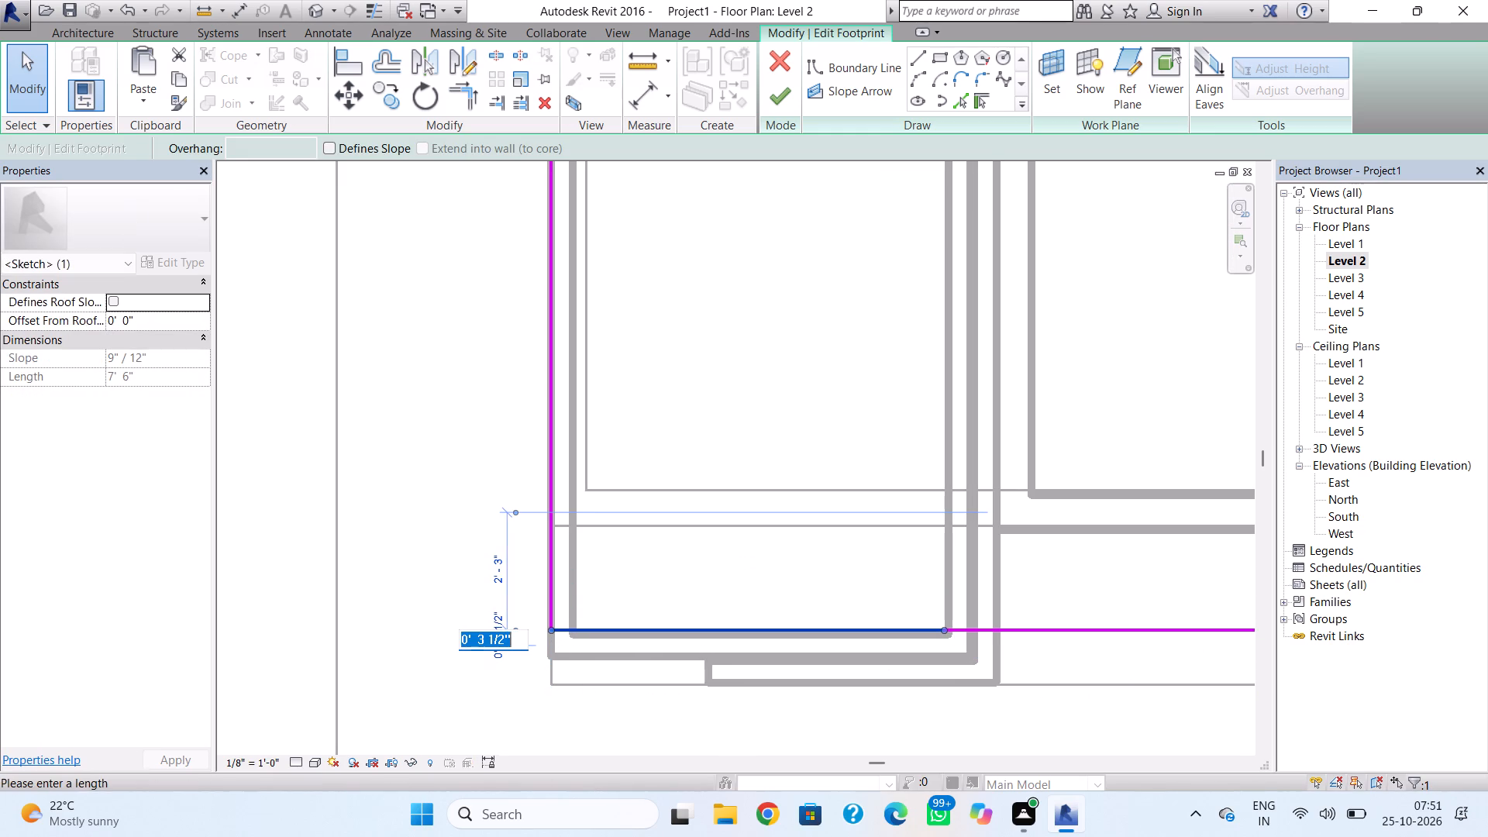
click(384, 670)
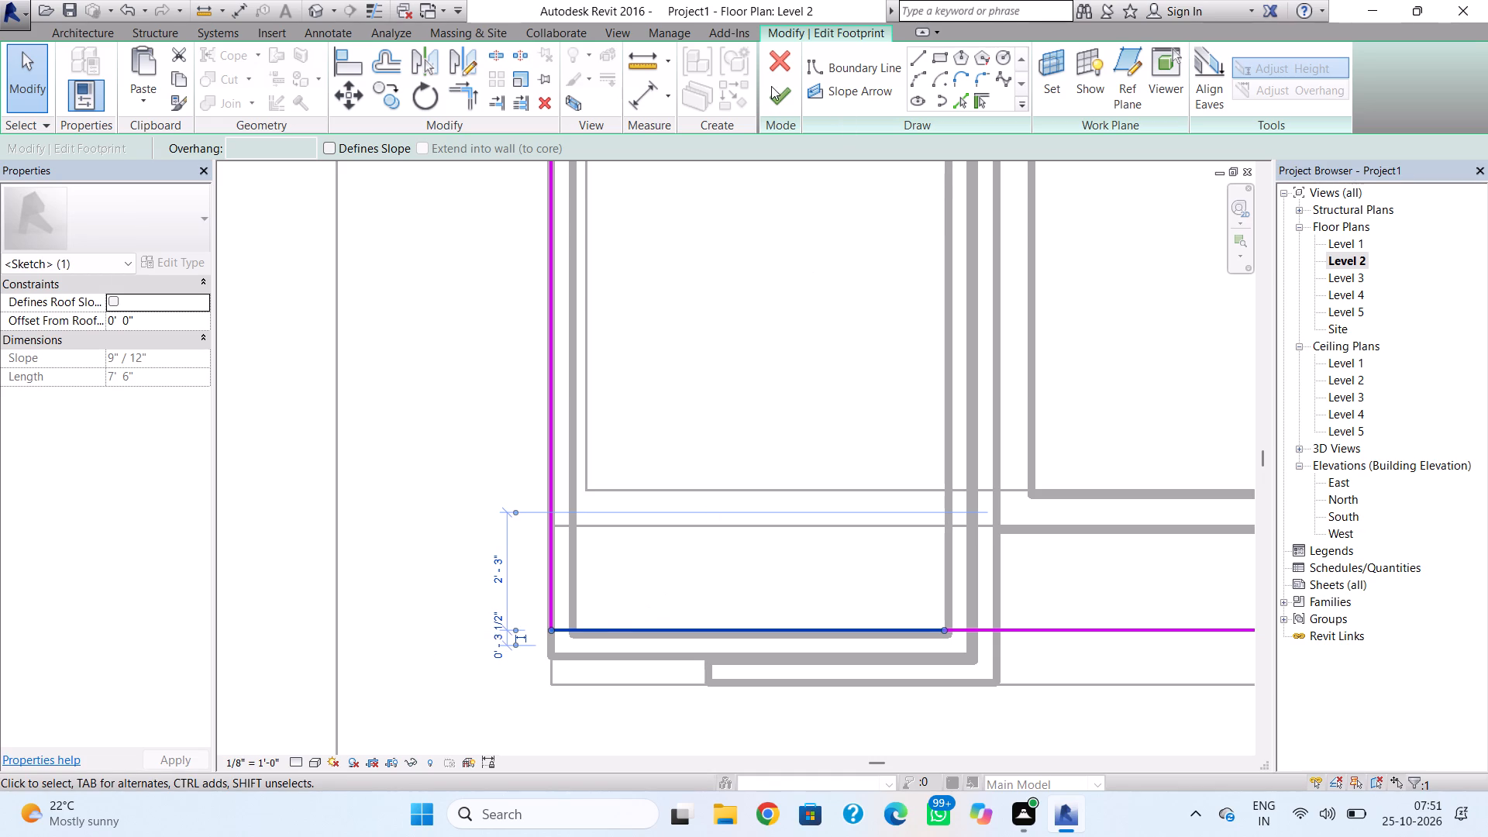
click(771, 86)
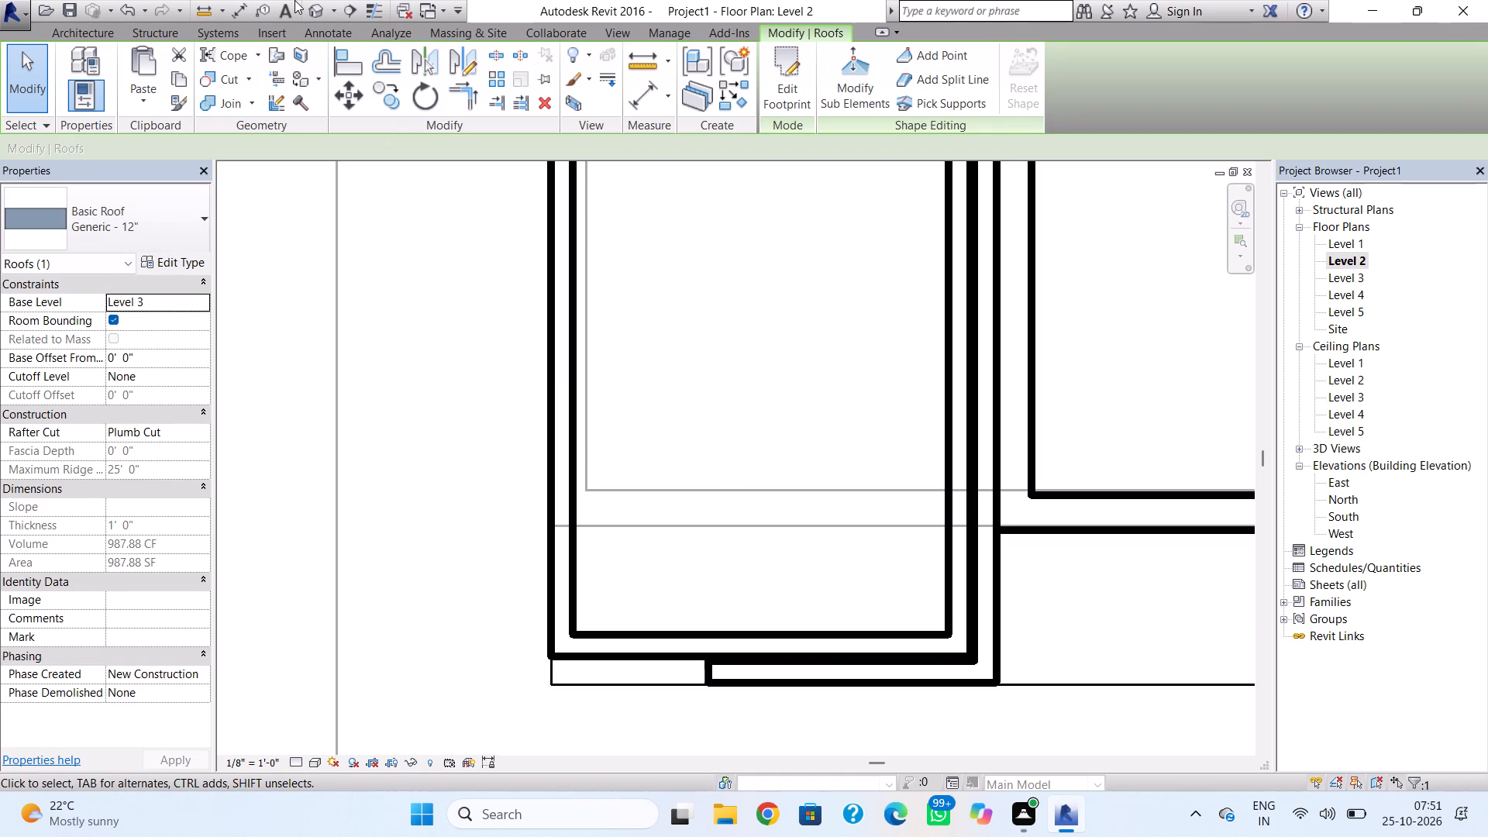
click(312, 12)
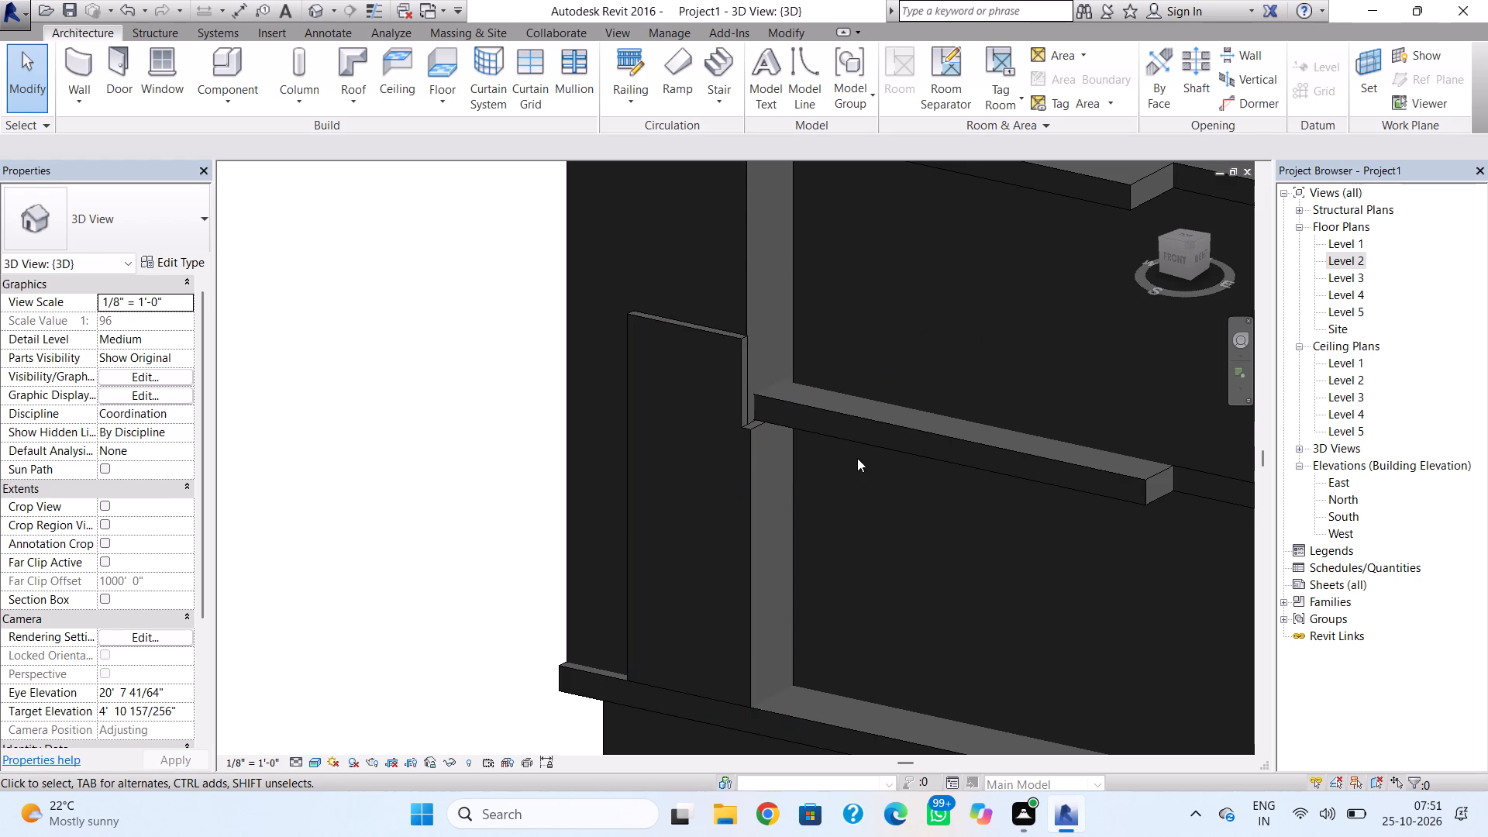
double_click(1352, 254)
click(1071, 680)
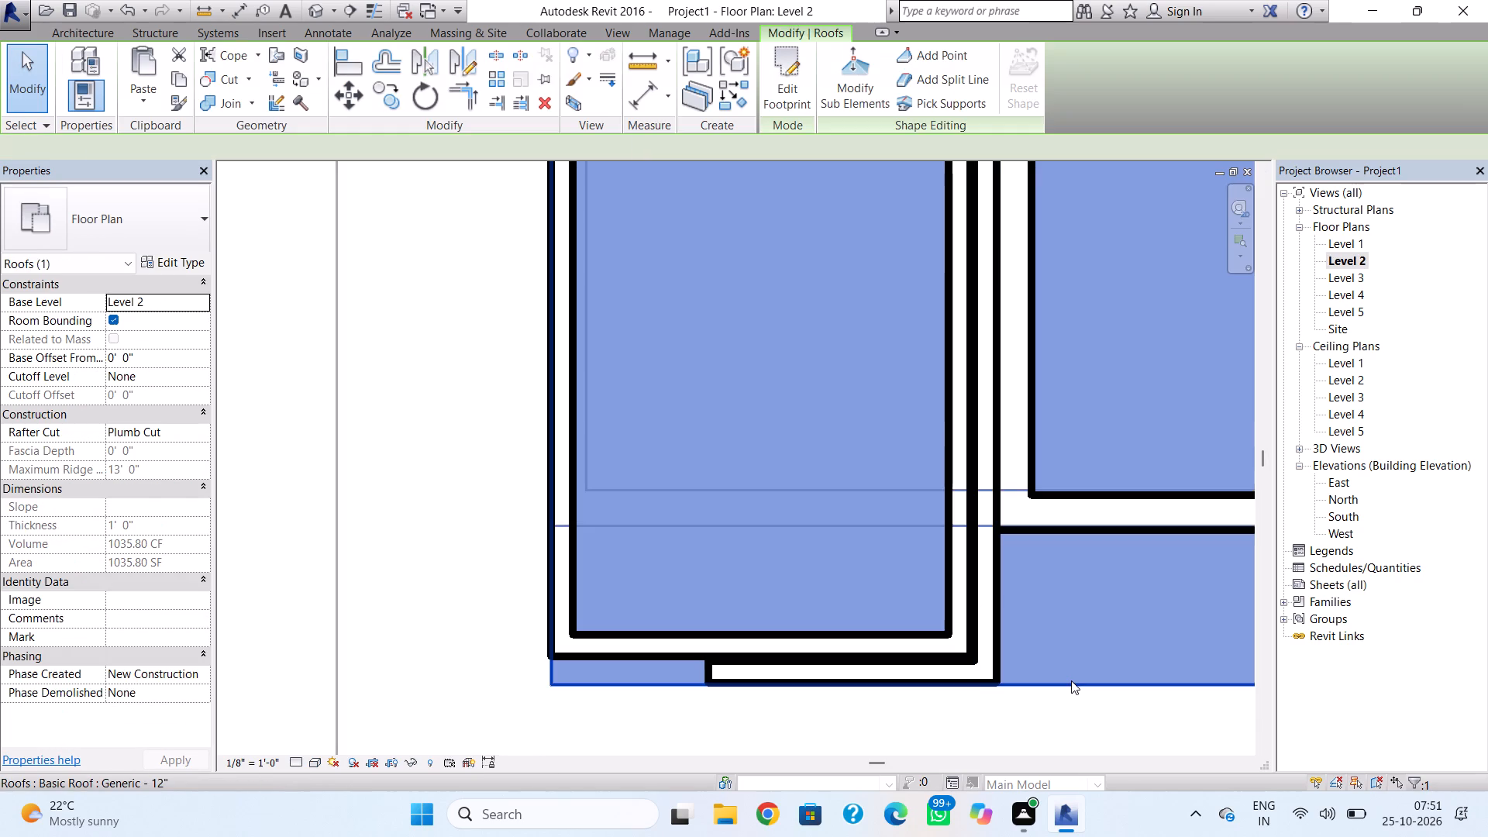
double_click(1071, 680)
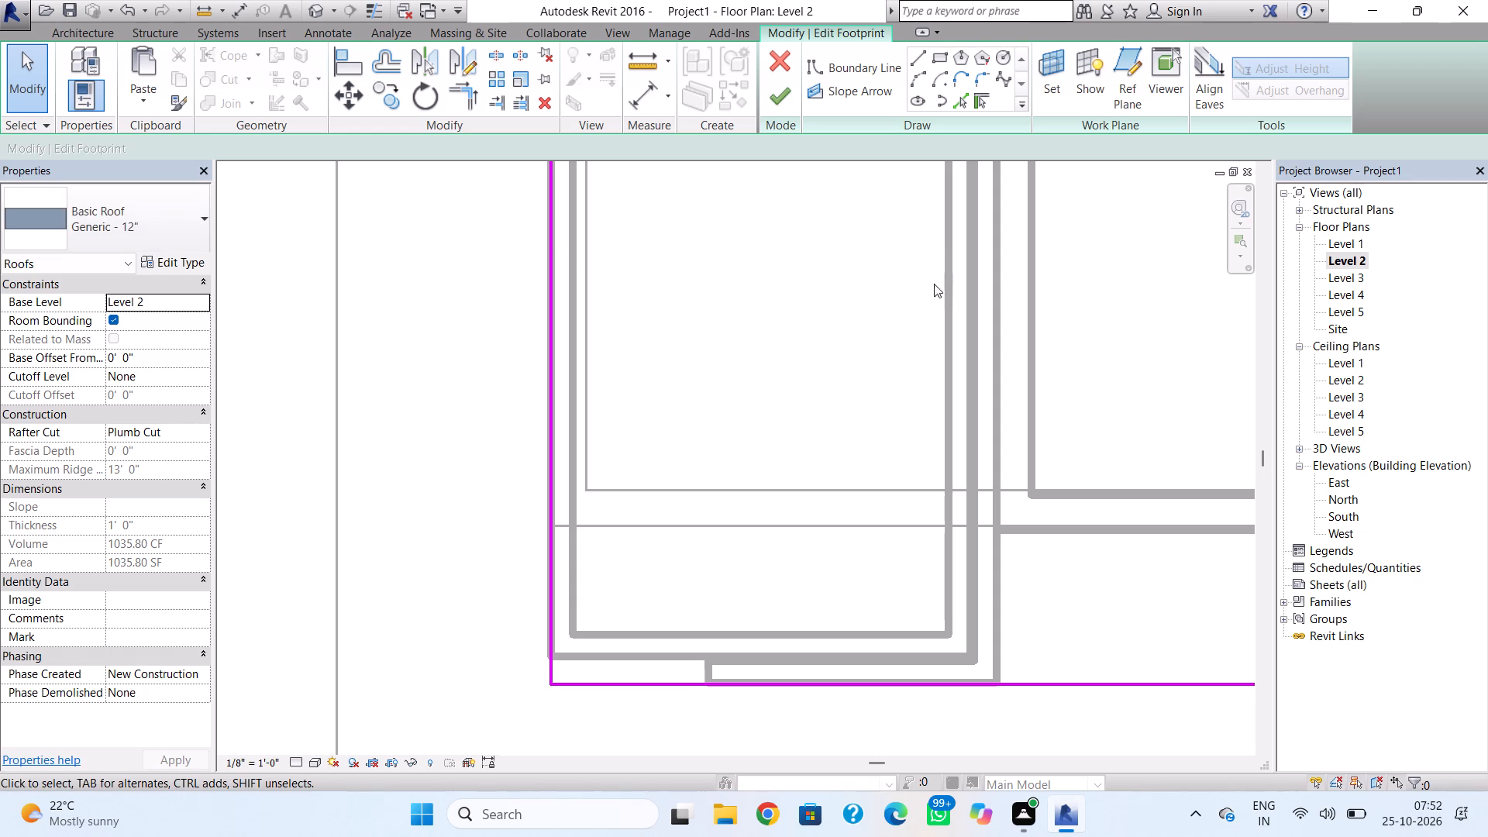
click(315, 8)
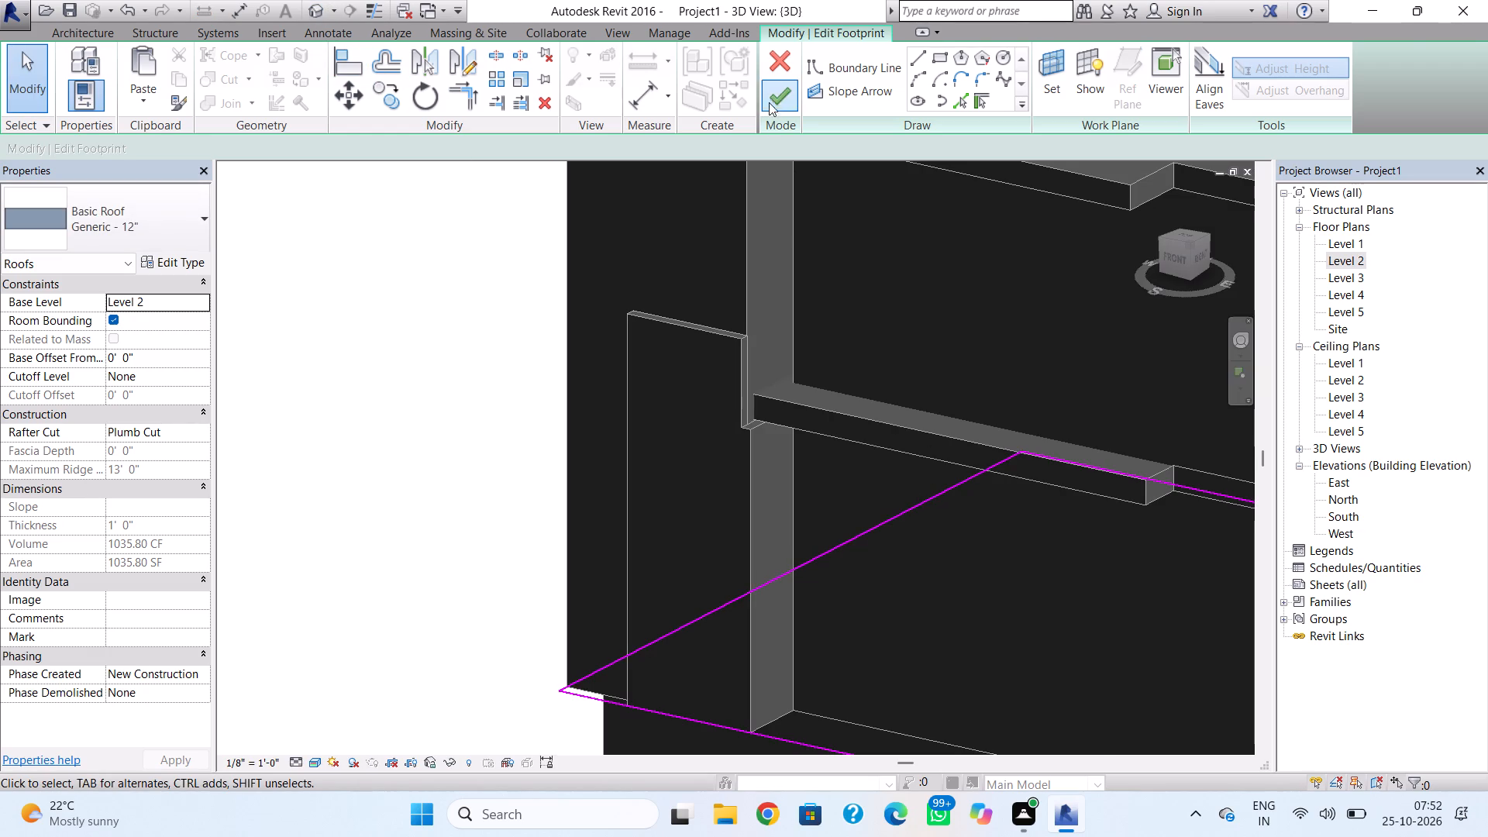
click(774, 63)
Edit the Level 3 roof's footprint in the Level 3 plan, shortening the long front line to 16' 11" from the Generic - 8" wall's outer face.
double_click(1098, 466)
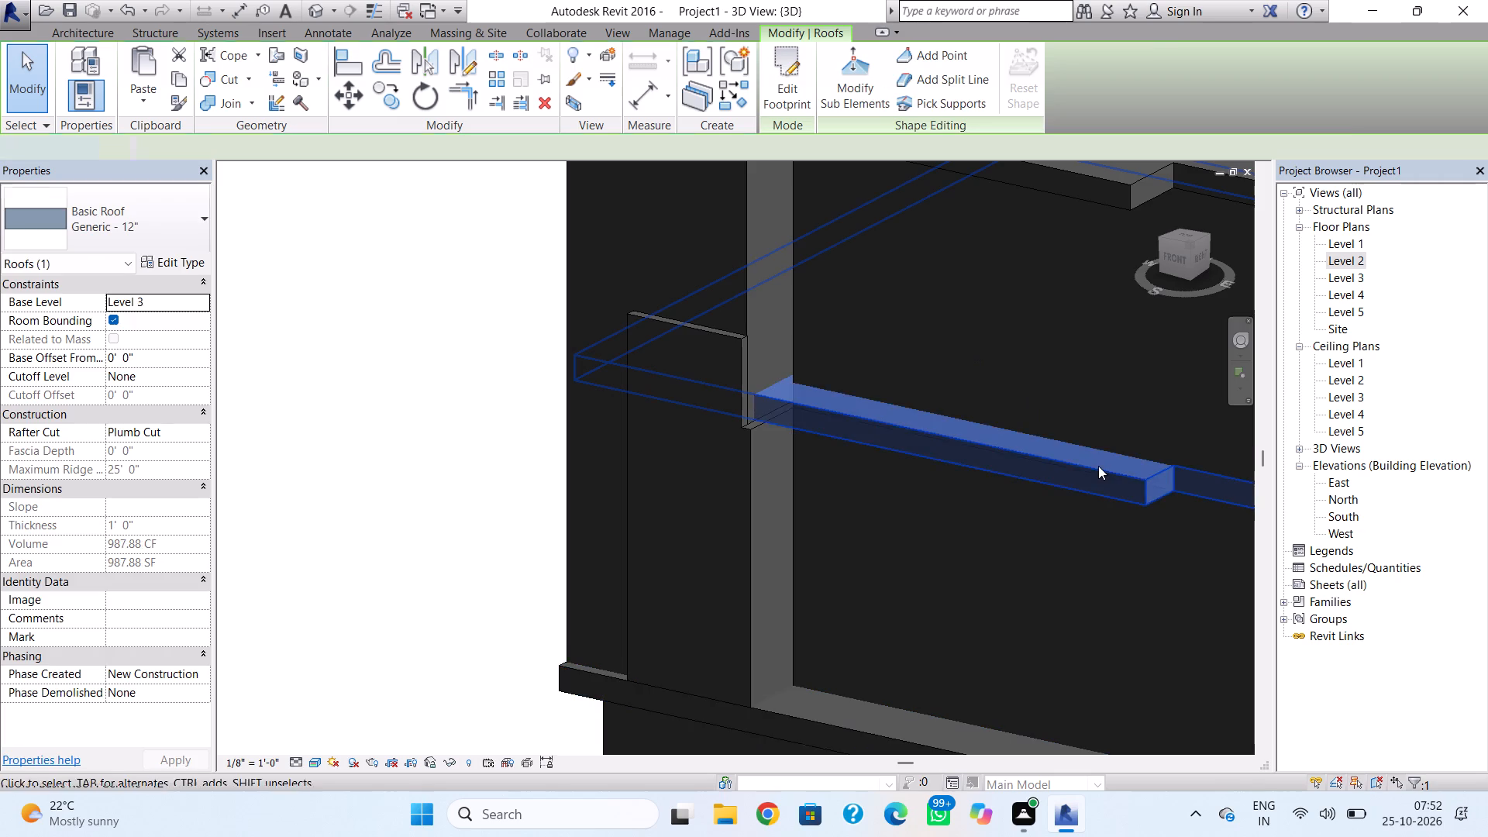
double_click(1343, 281)
scroll(459, 687, up, 8)
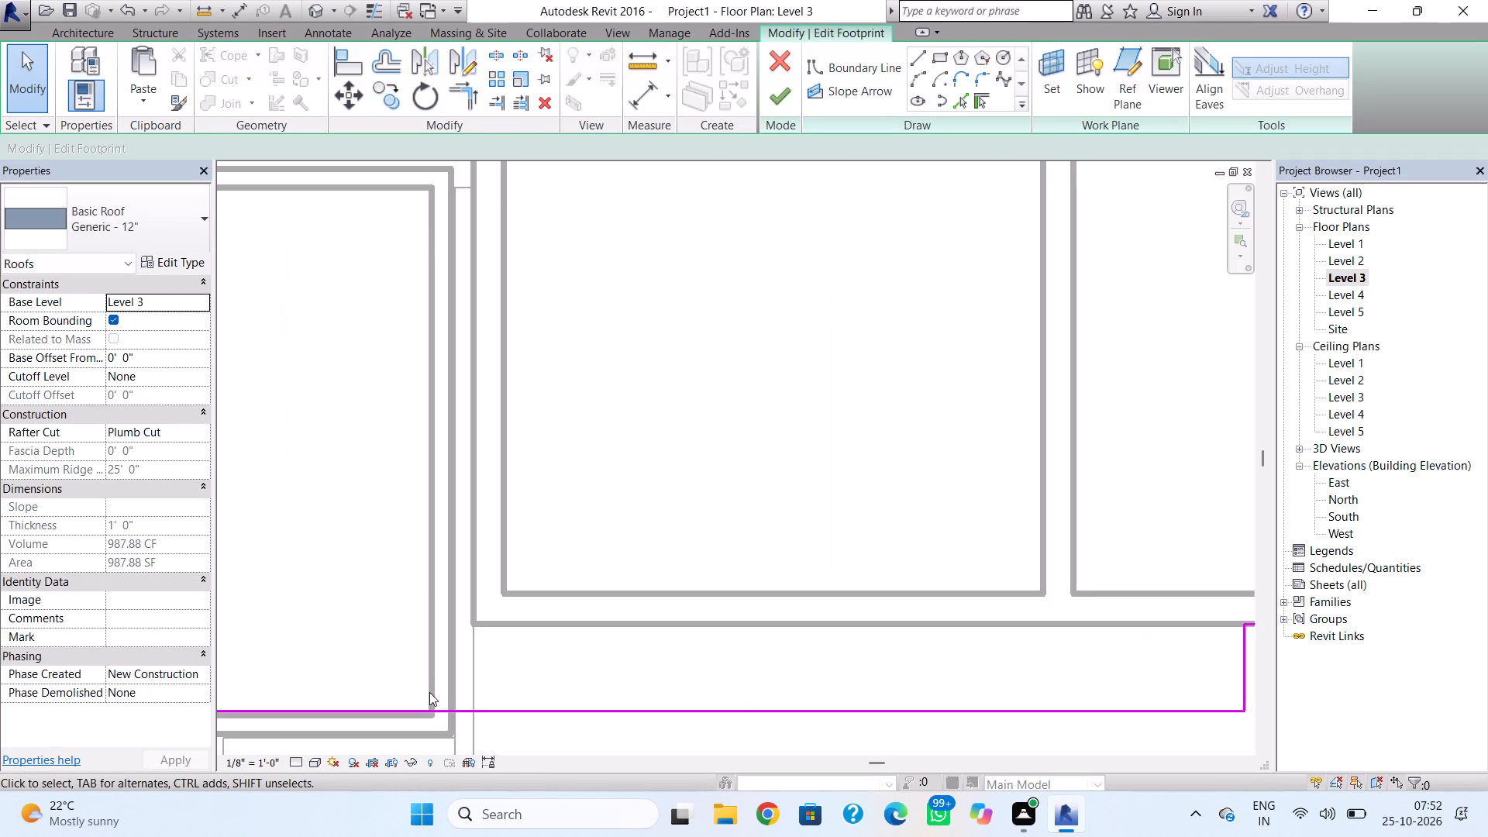
middle_drag(430, 694, 467, 645)
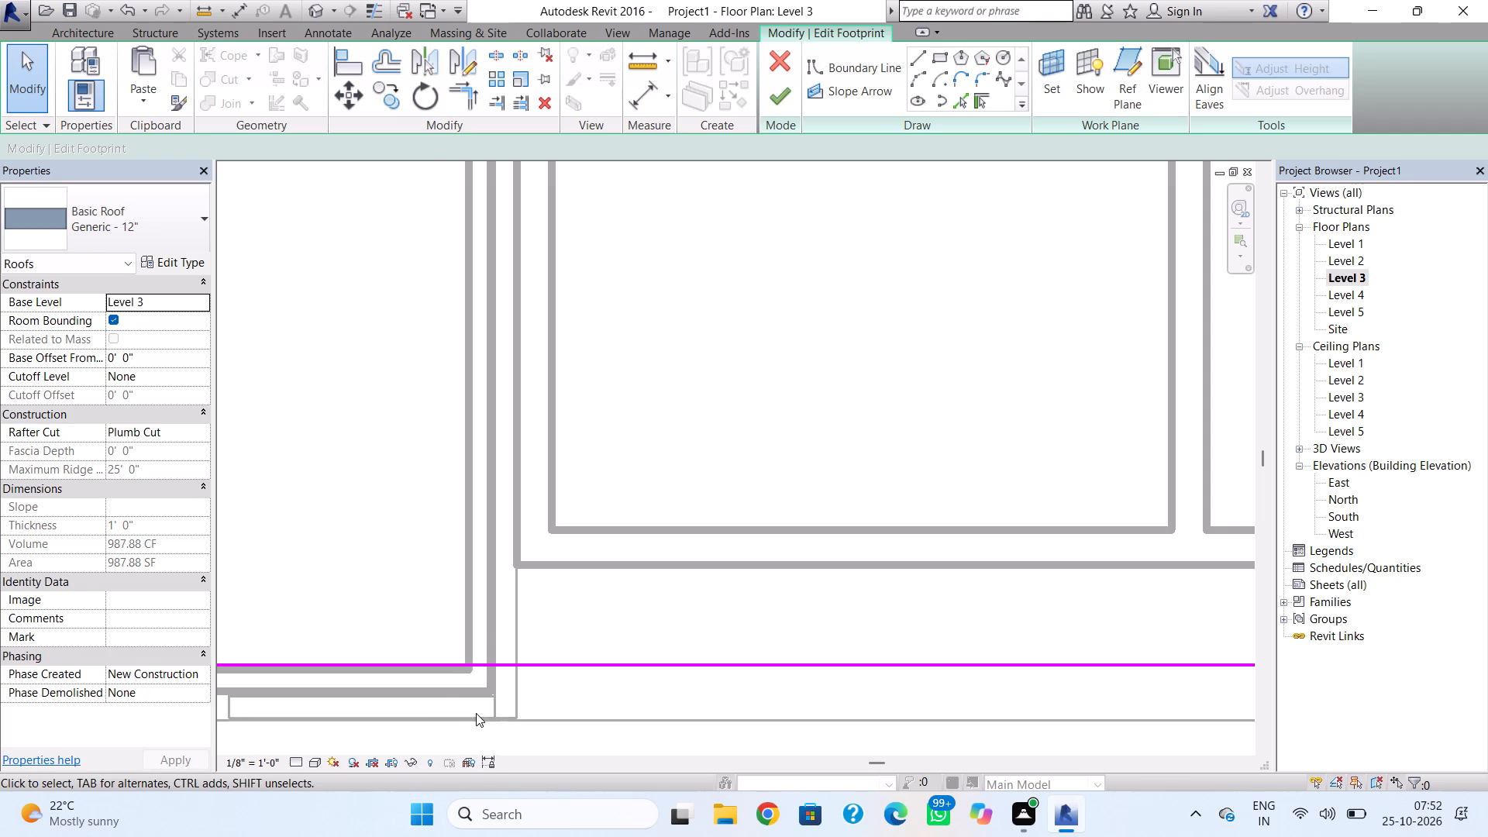
click(489, 666)
drag(460, 667, 520, 663)
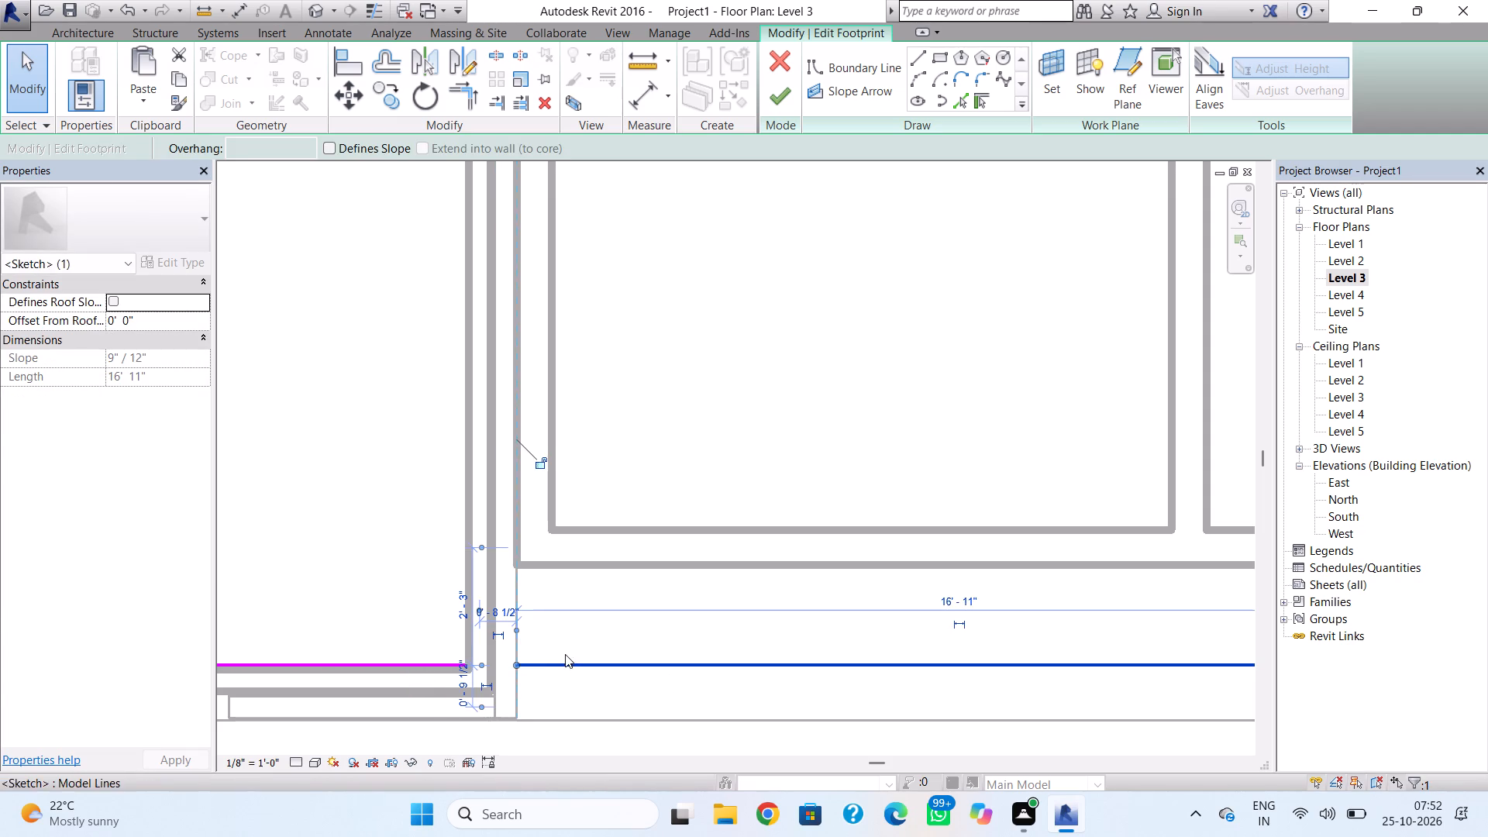
click(575, 644)
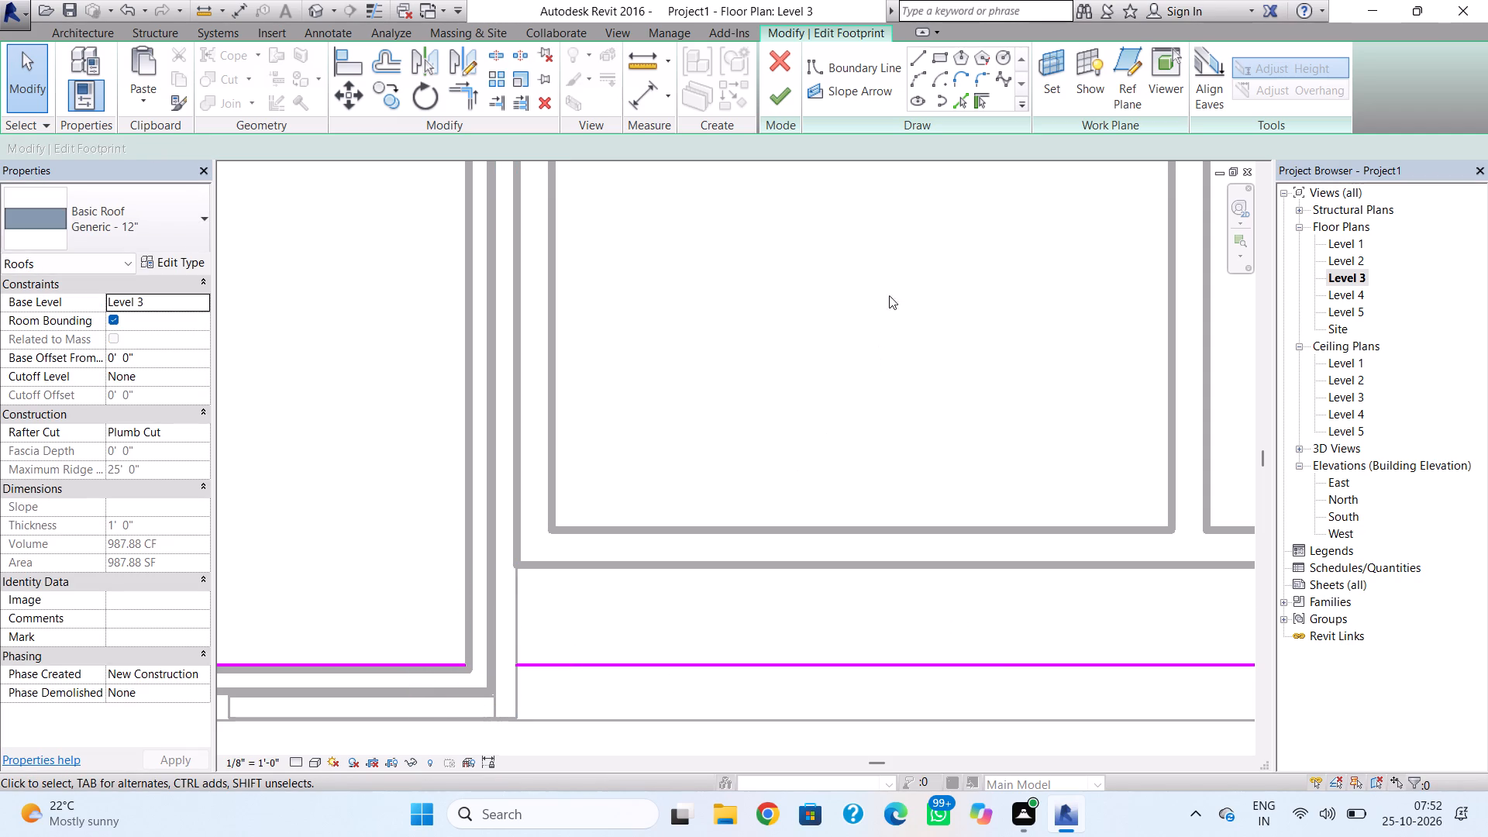
Sketch an 11" wide notch joining the two front boundary lines around the enclosure's side wall, and finish the footprint.
click(910, 64)
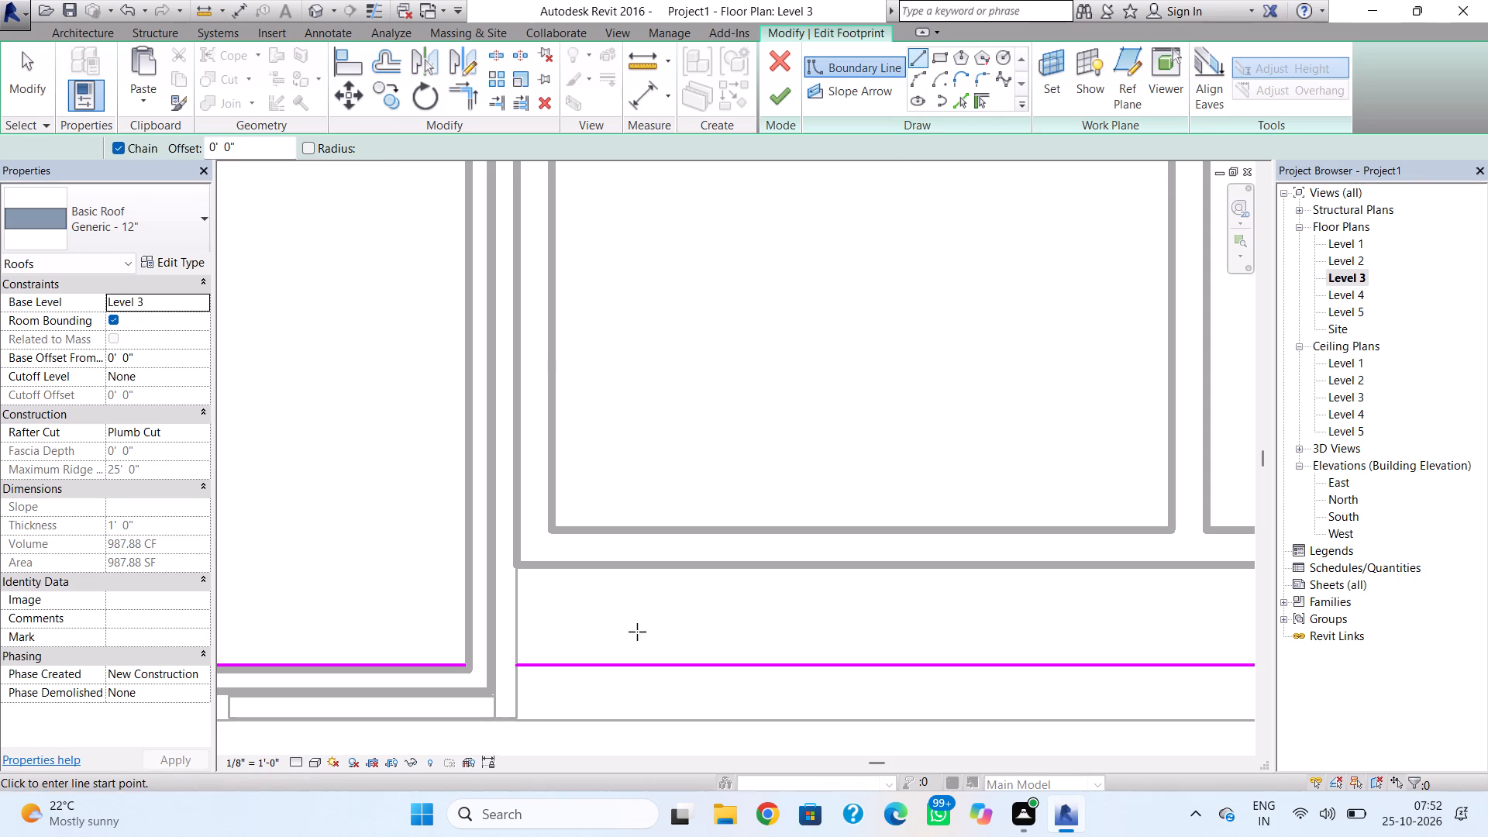
click(511, 668)
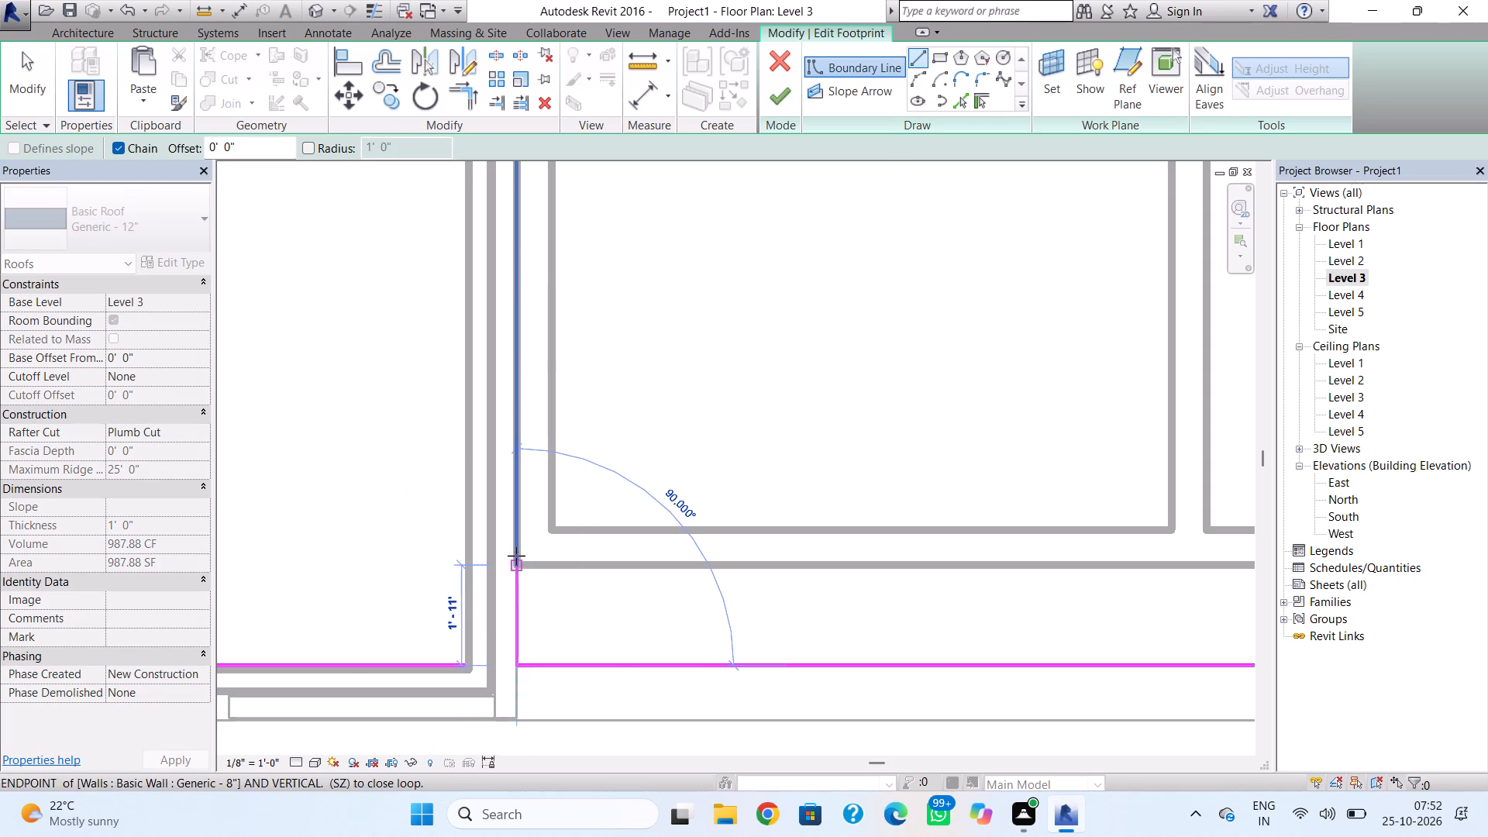
click(516, 556)
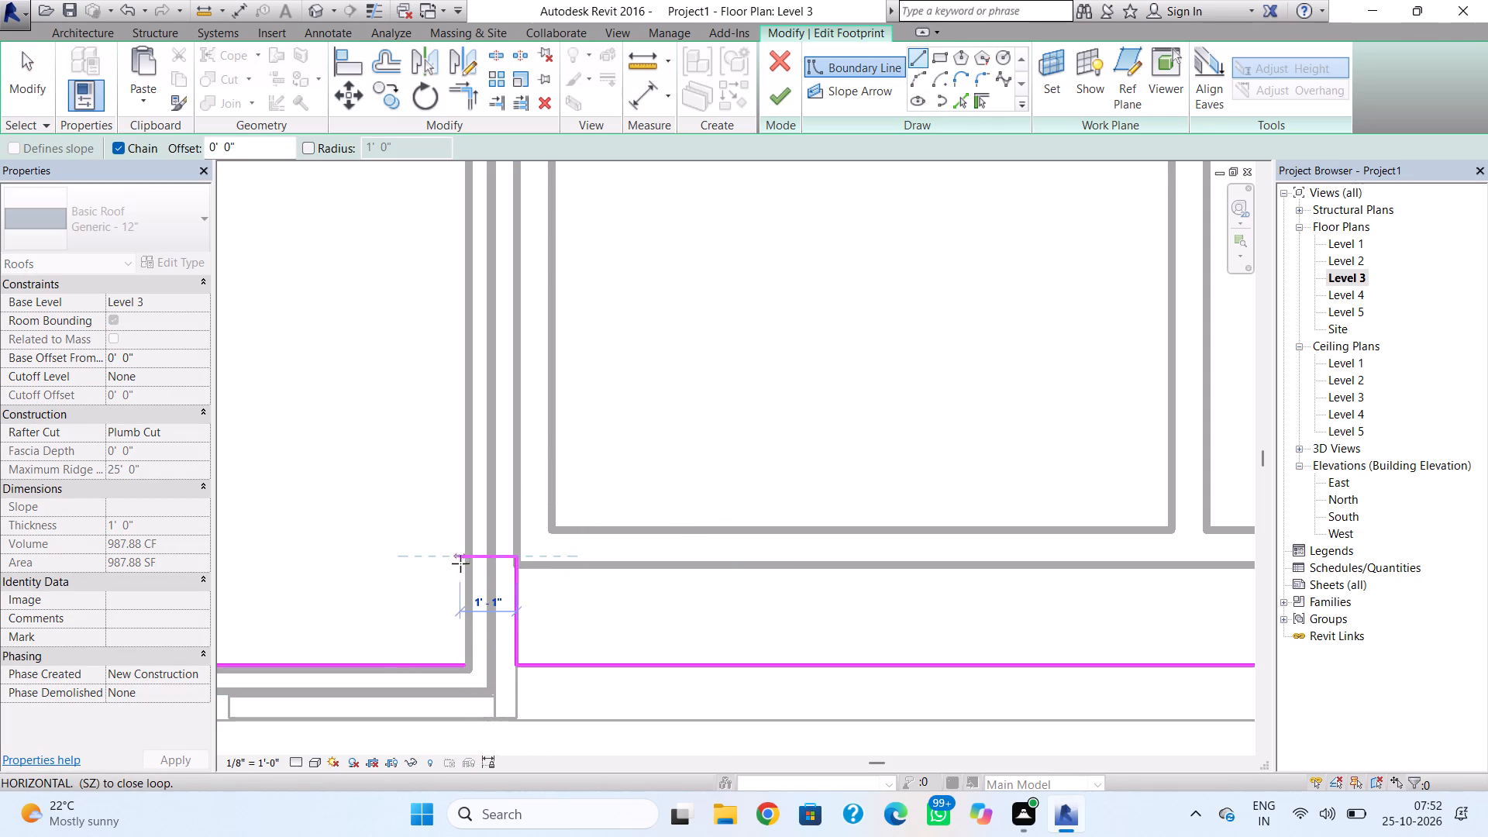
click(463, 564)
click(464, 669)
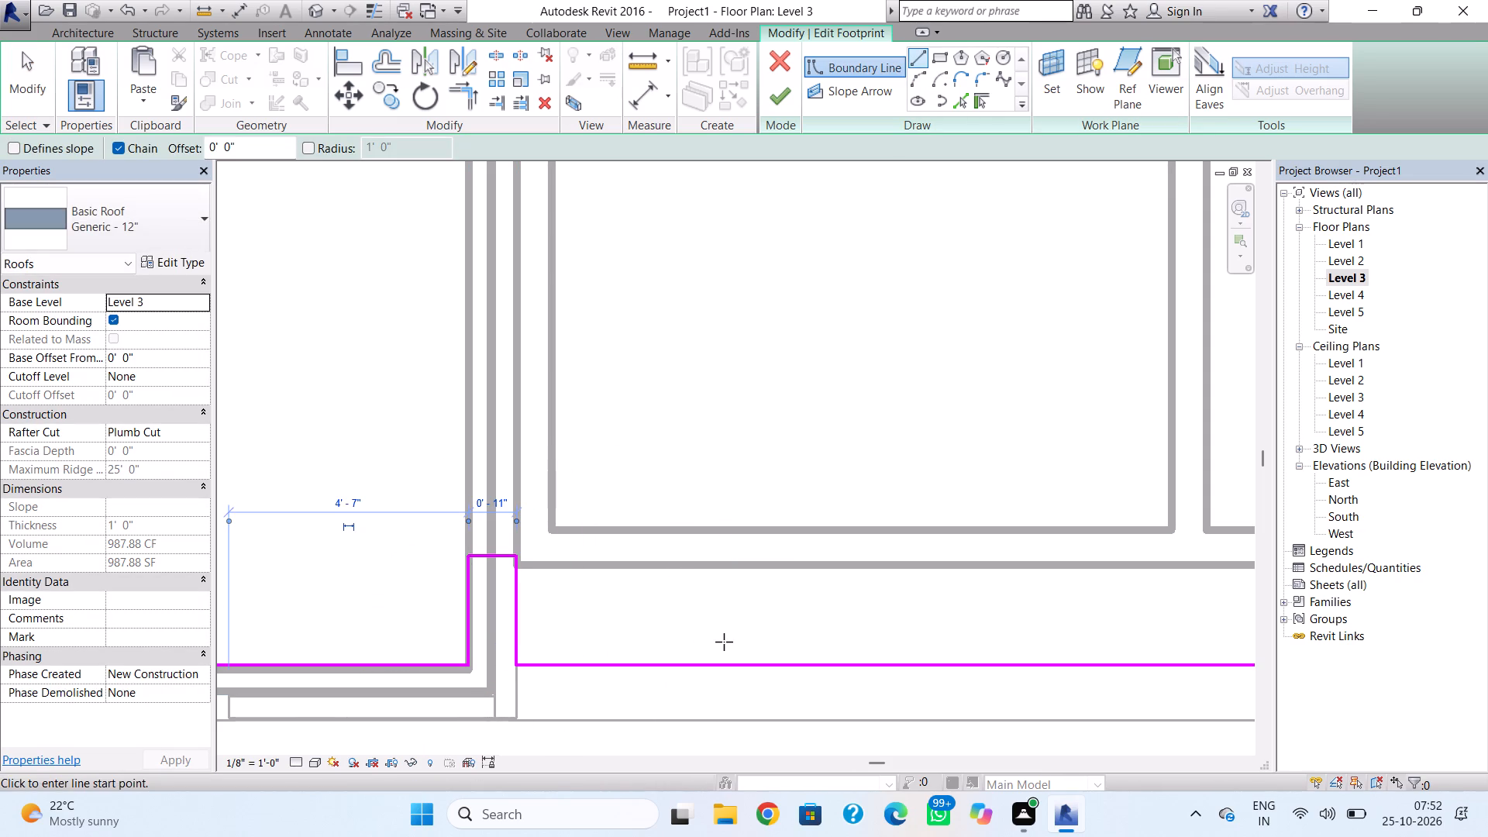
click(784, 104)
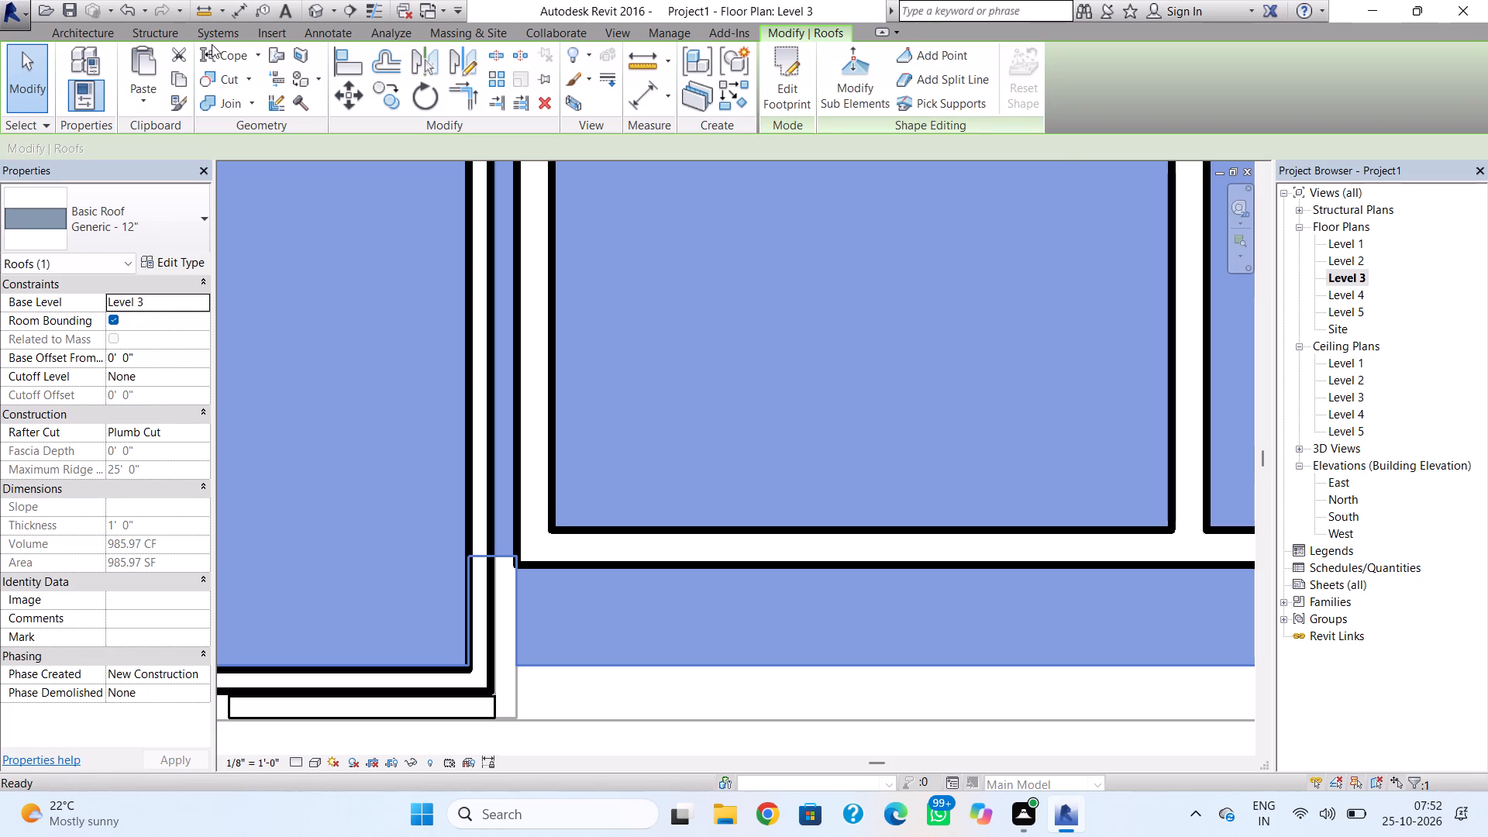
Check the roof notch in 3D, reopen the Level 3 roof's footprint in the Level 3 plan, and delete the notch's 11" line.
click(323, 12)
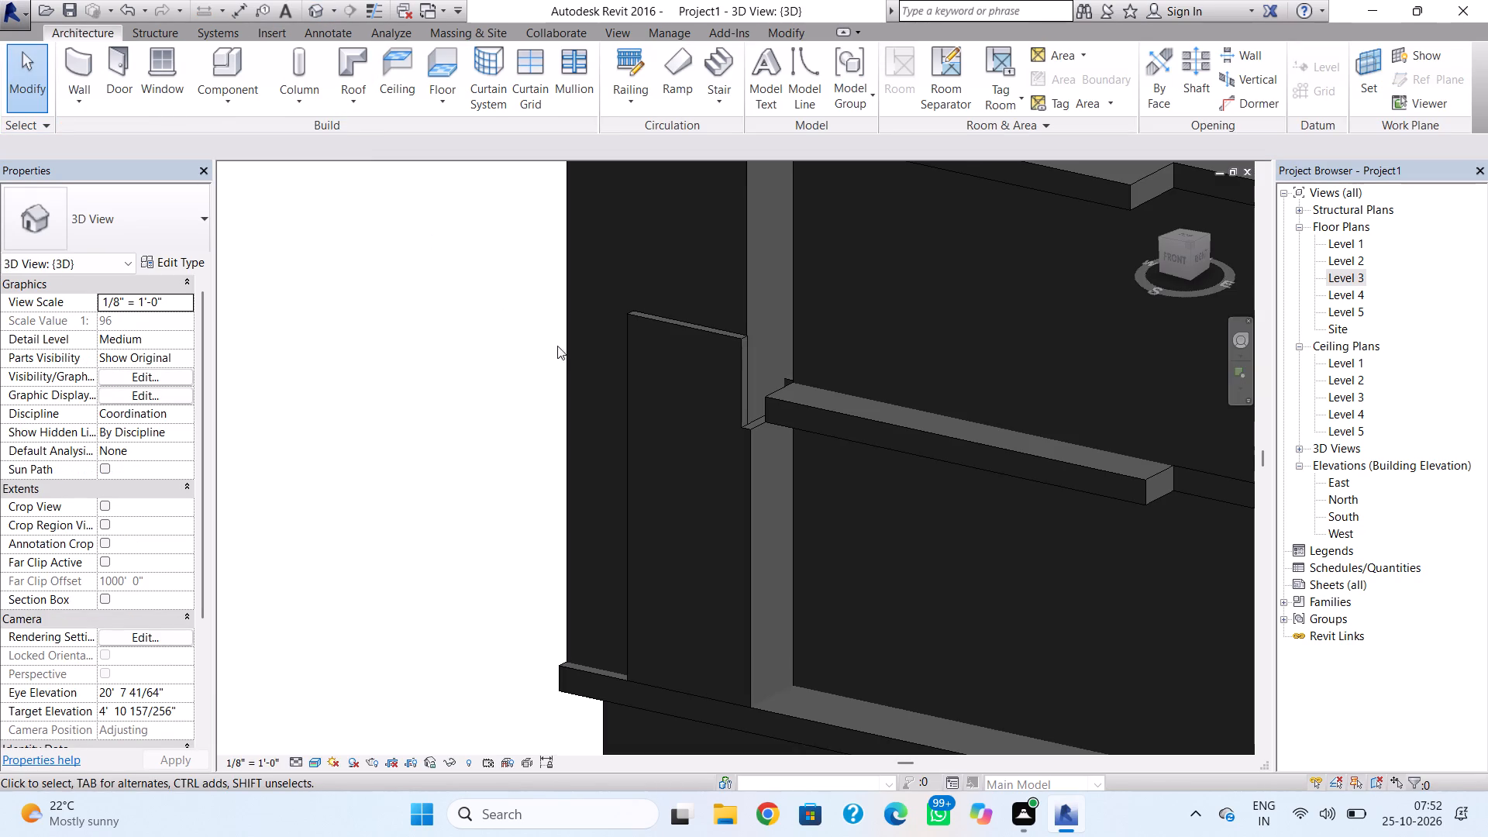
scroll(742, 438, up, 4)
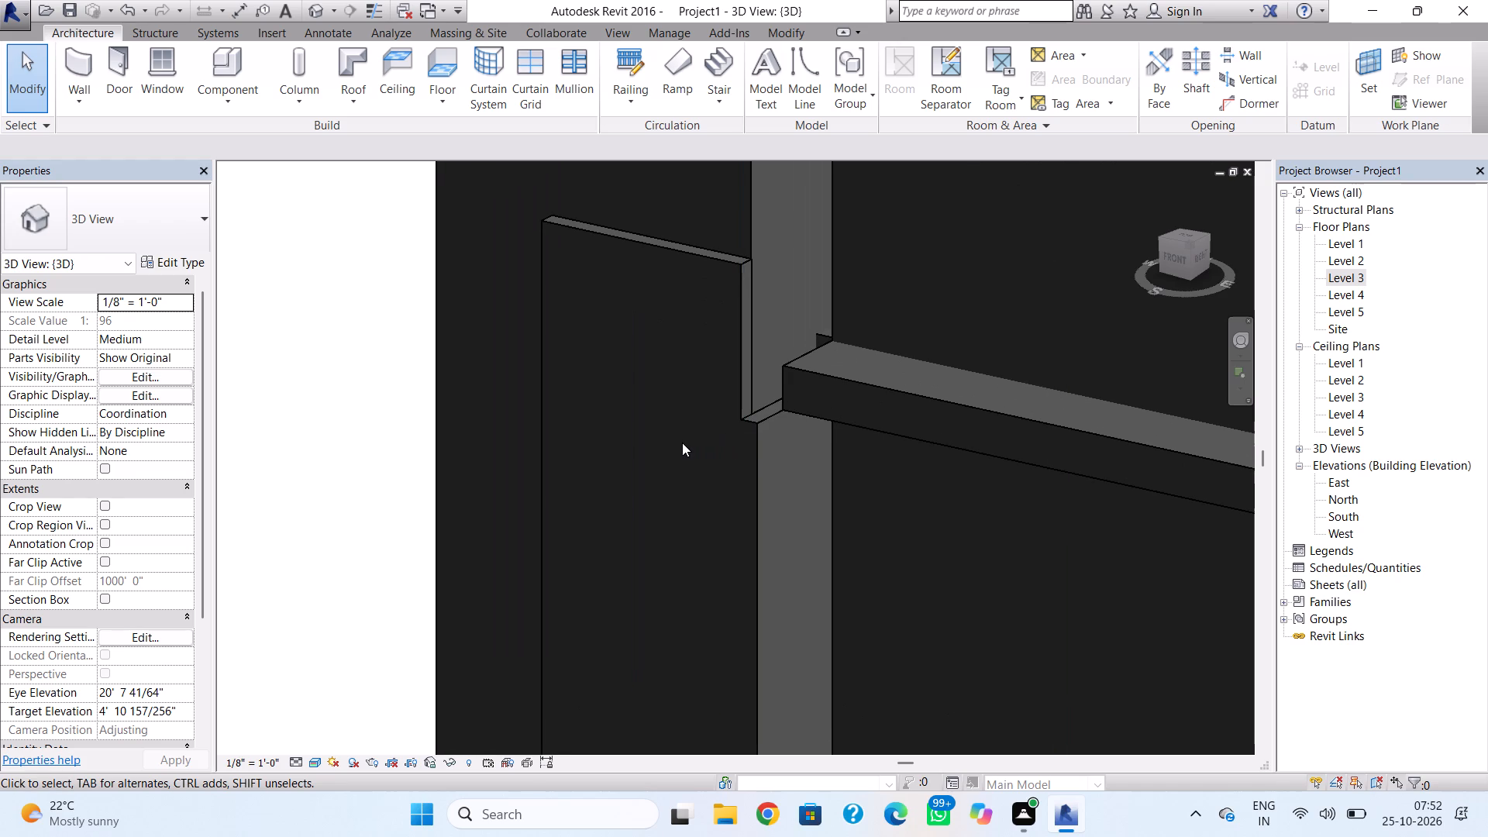
shift+right_drag(661, 525, 727, 537)
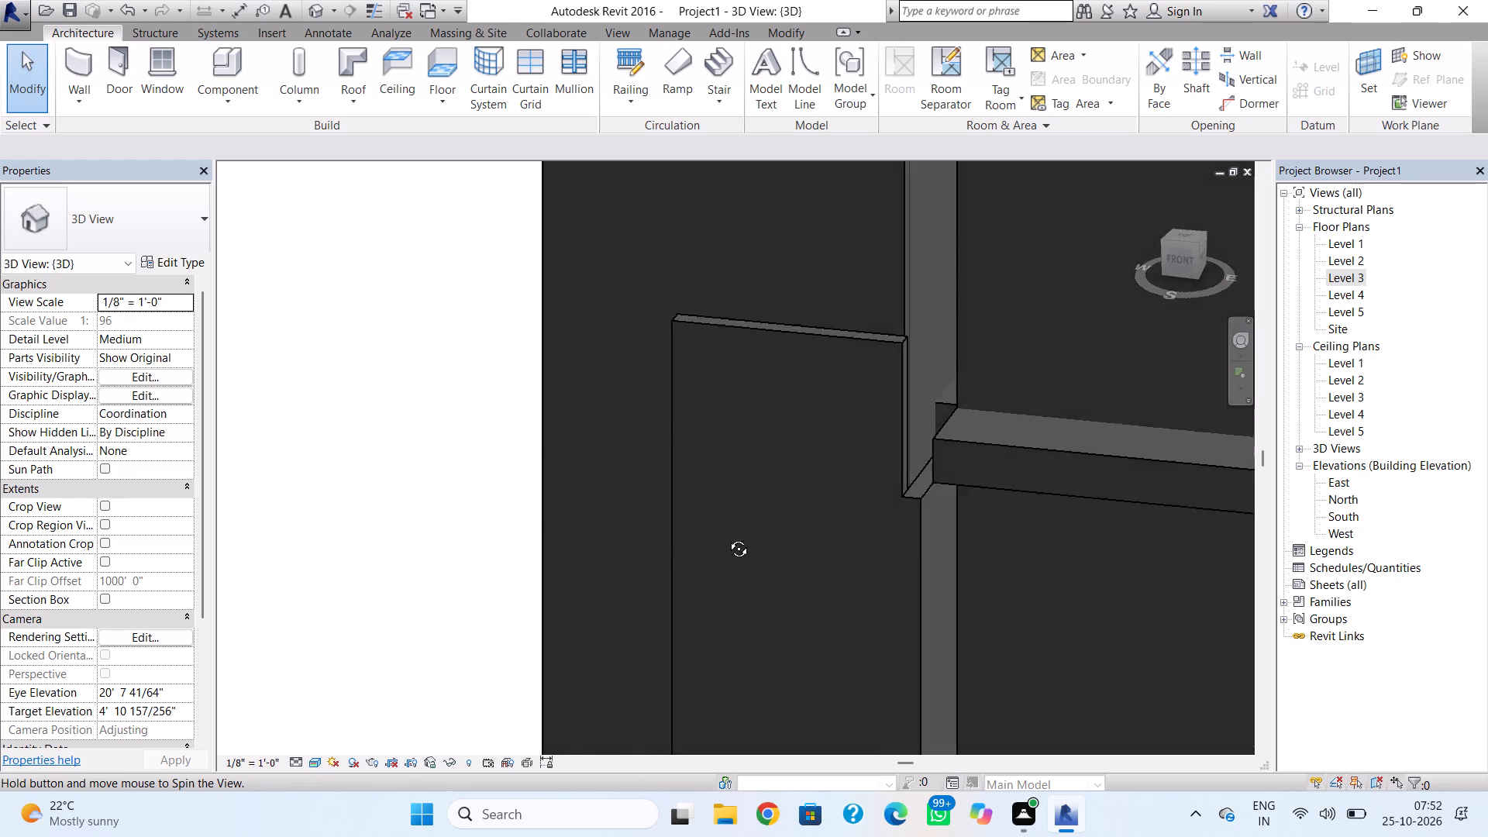
shift+right_drag(727, 537, 759, 570)
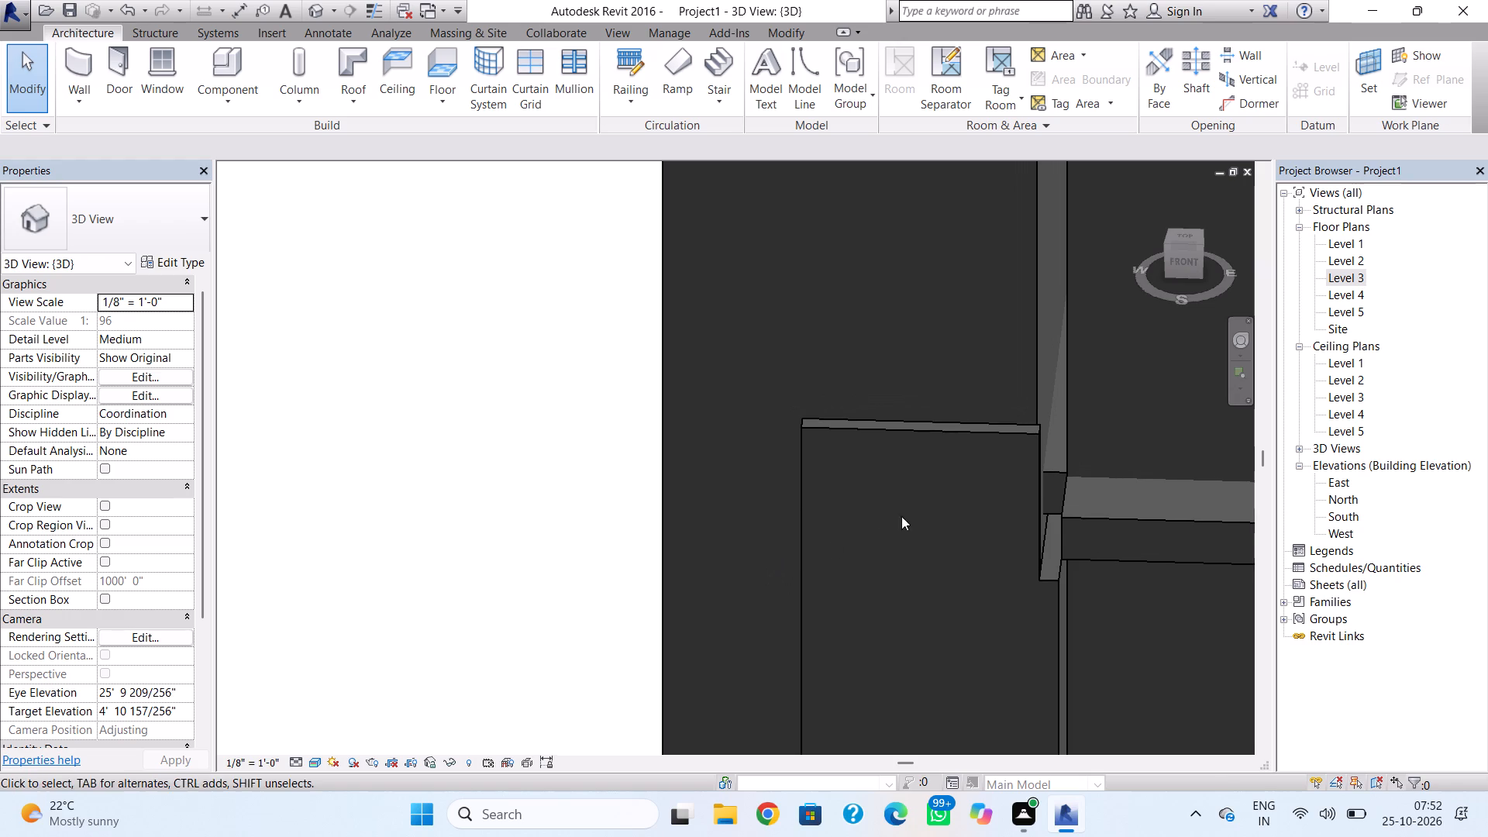
double_click(1338, 281)
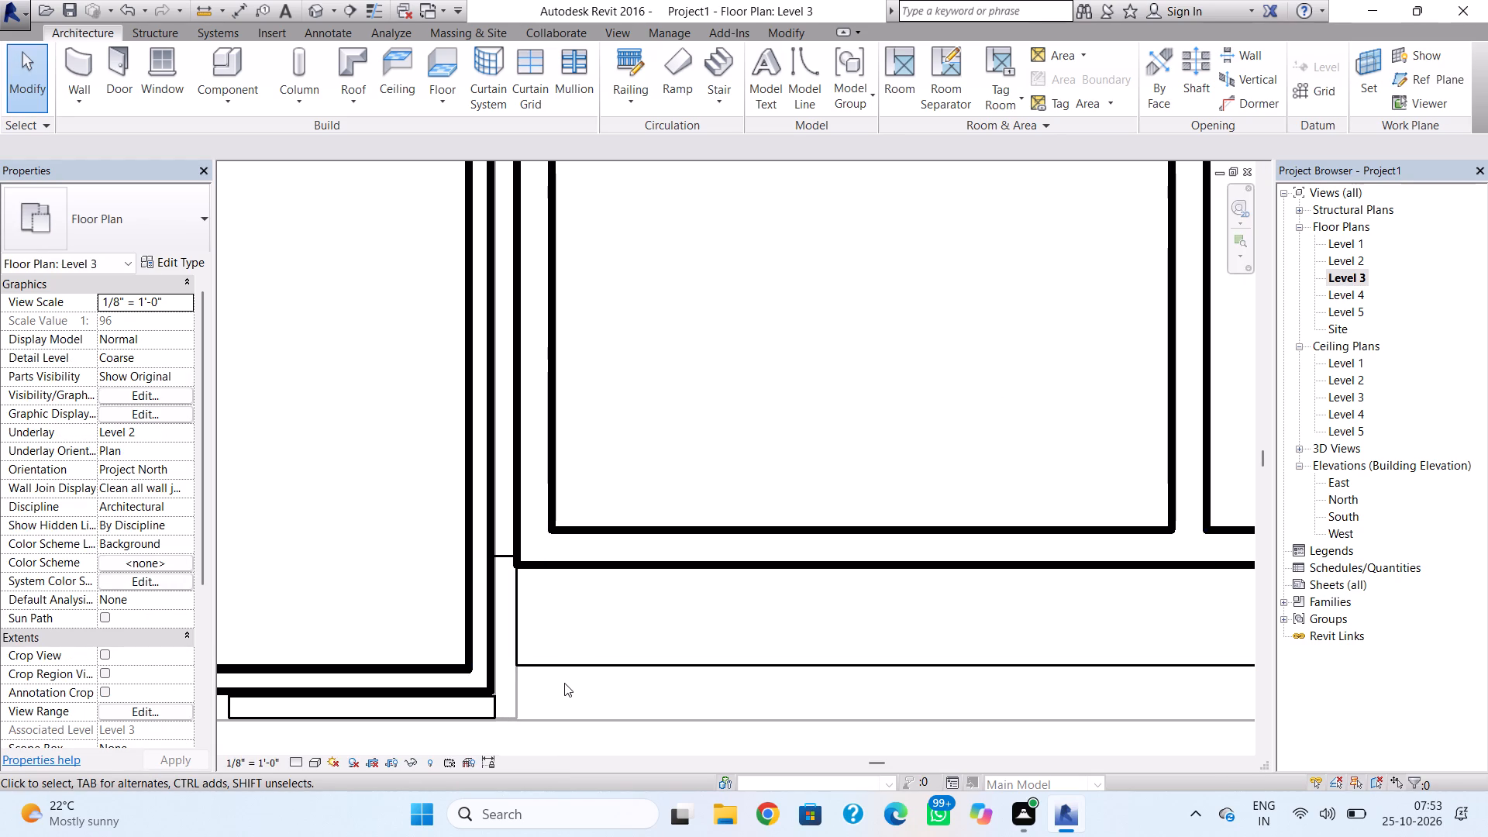
double_click(570, 670)
scroll(536, 625, down, 4)
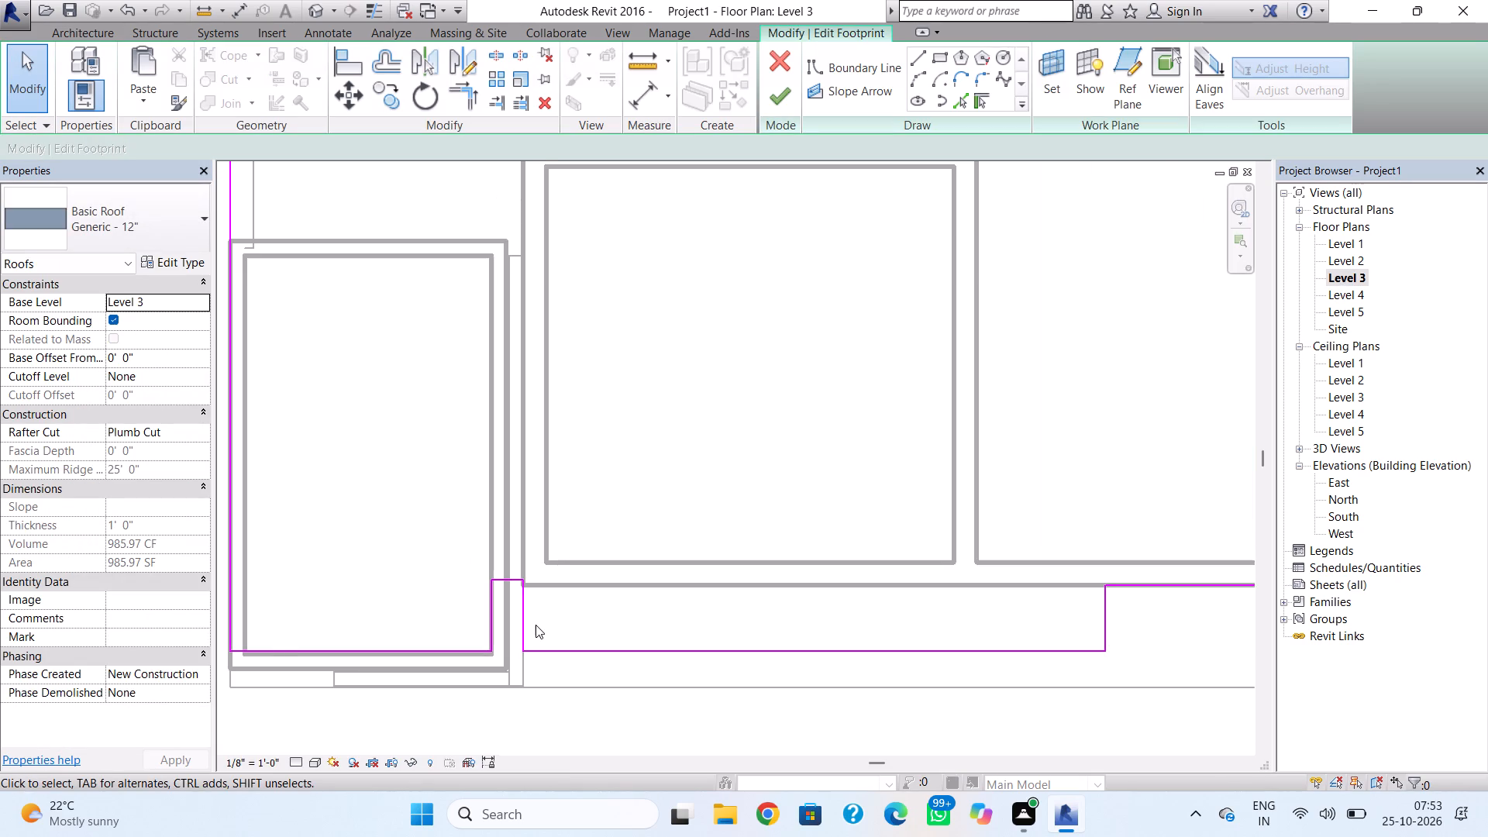
click(518, 587)
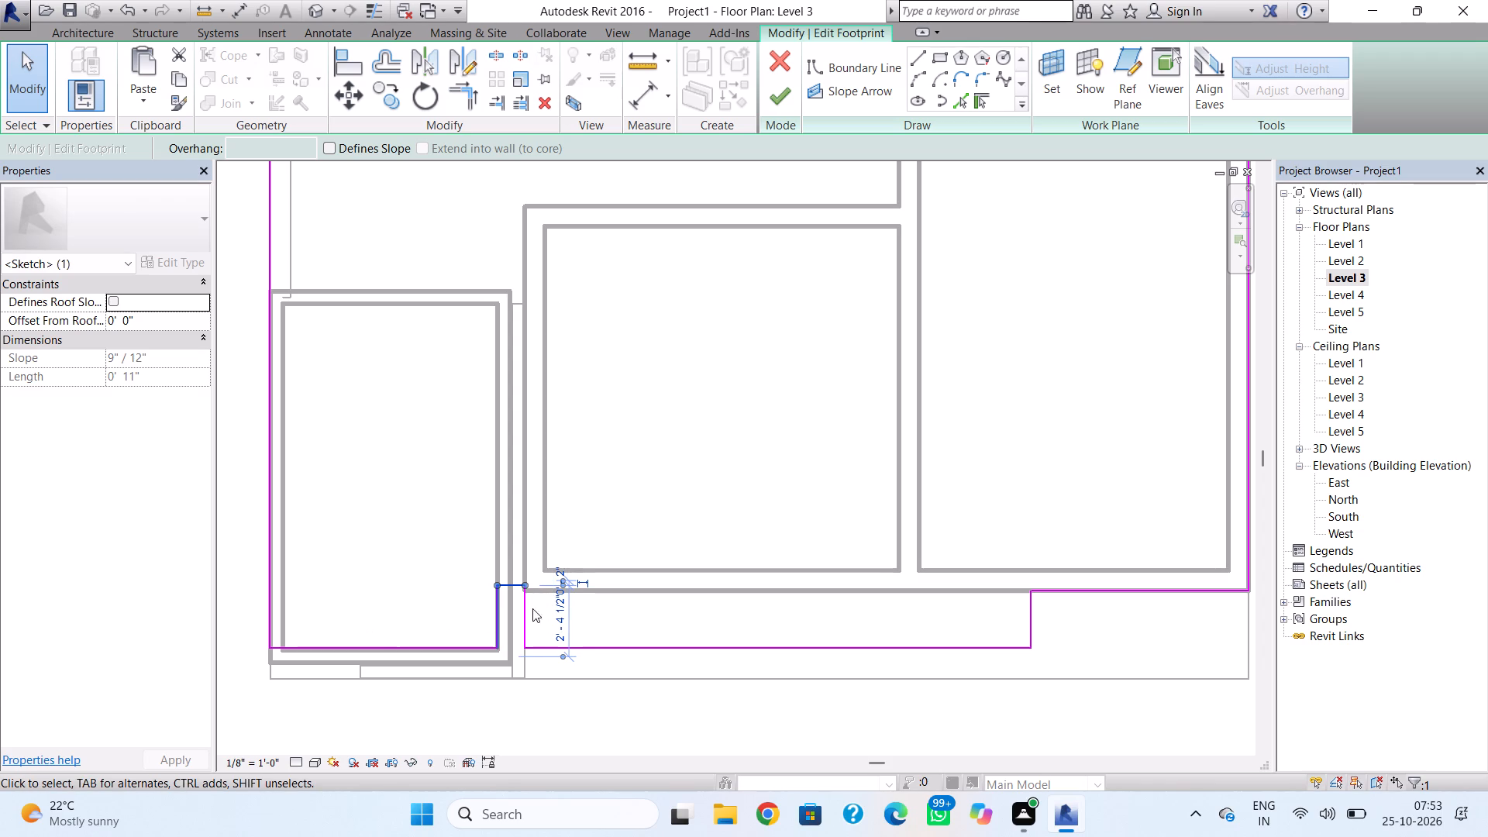
key(Delete)
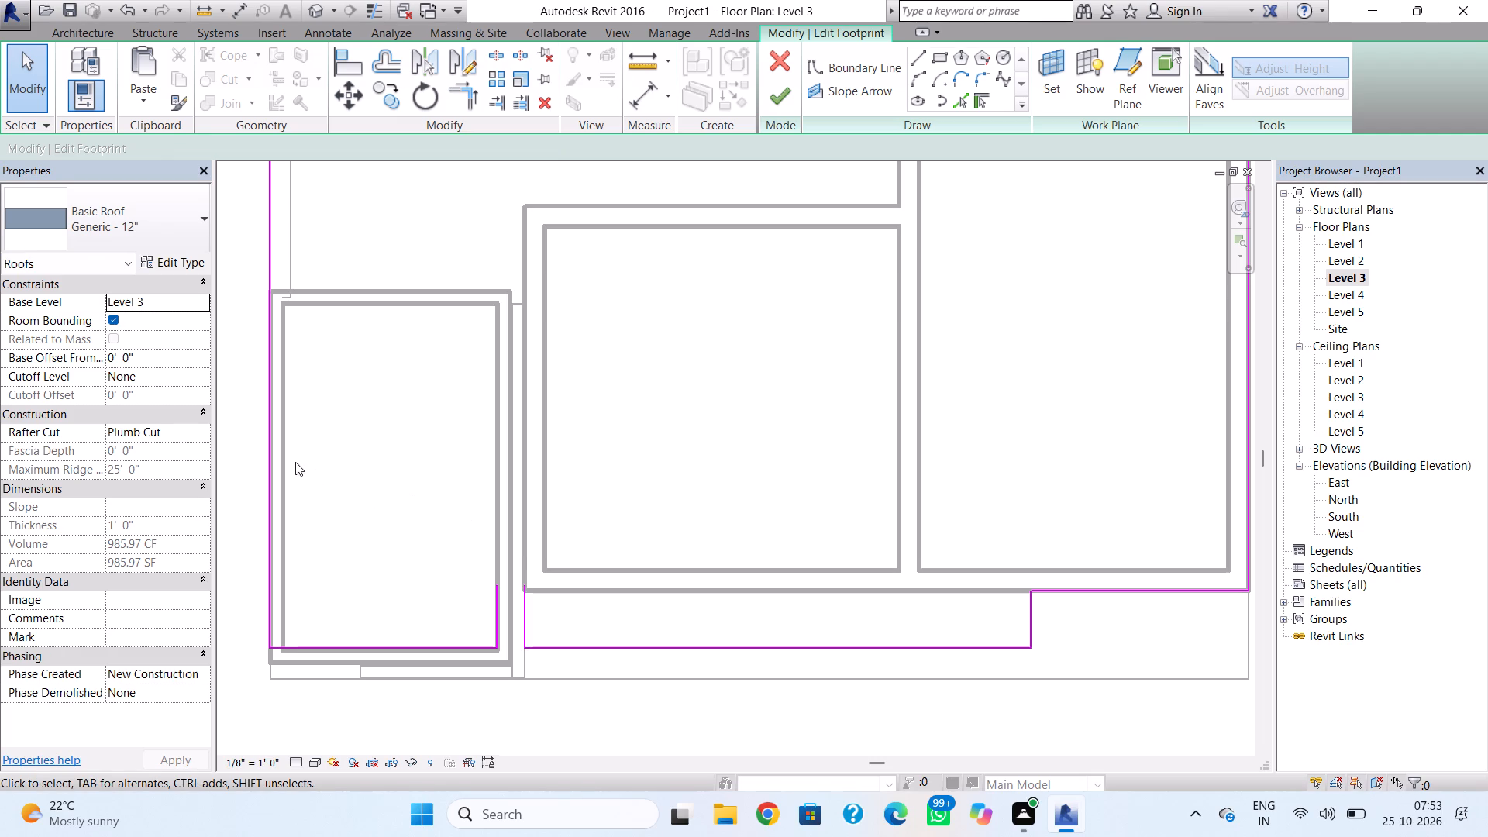
Delete the roof's 30' 8" west boundary line, the front line across the west enclosure, and the 2' 1" notch side line.
click(273, 465)
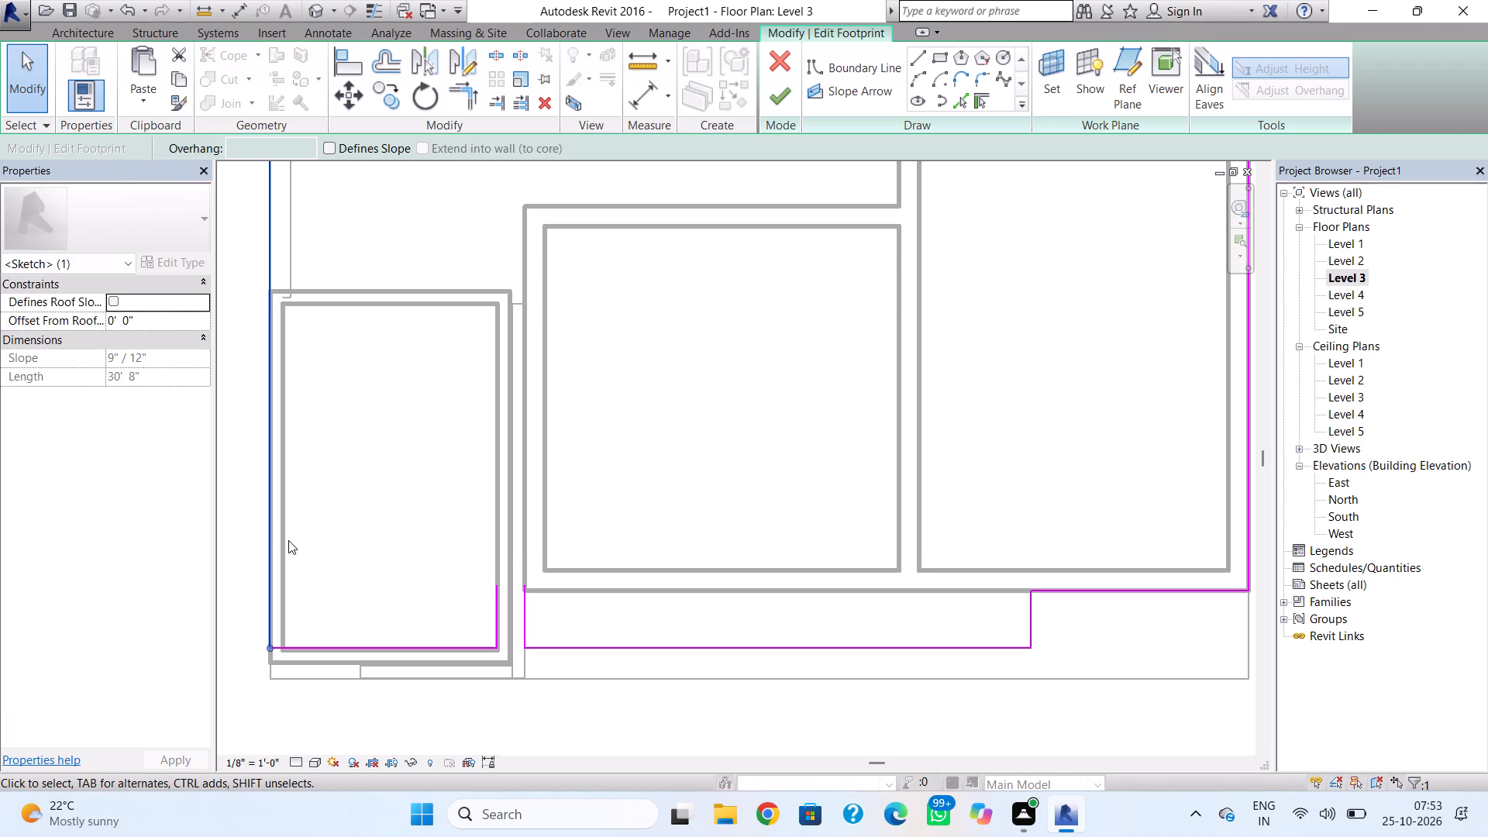
key(Delete)
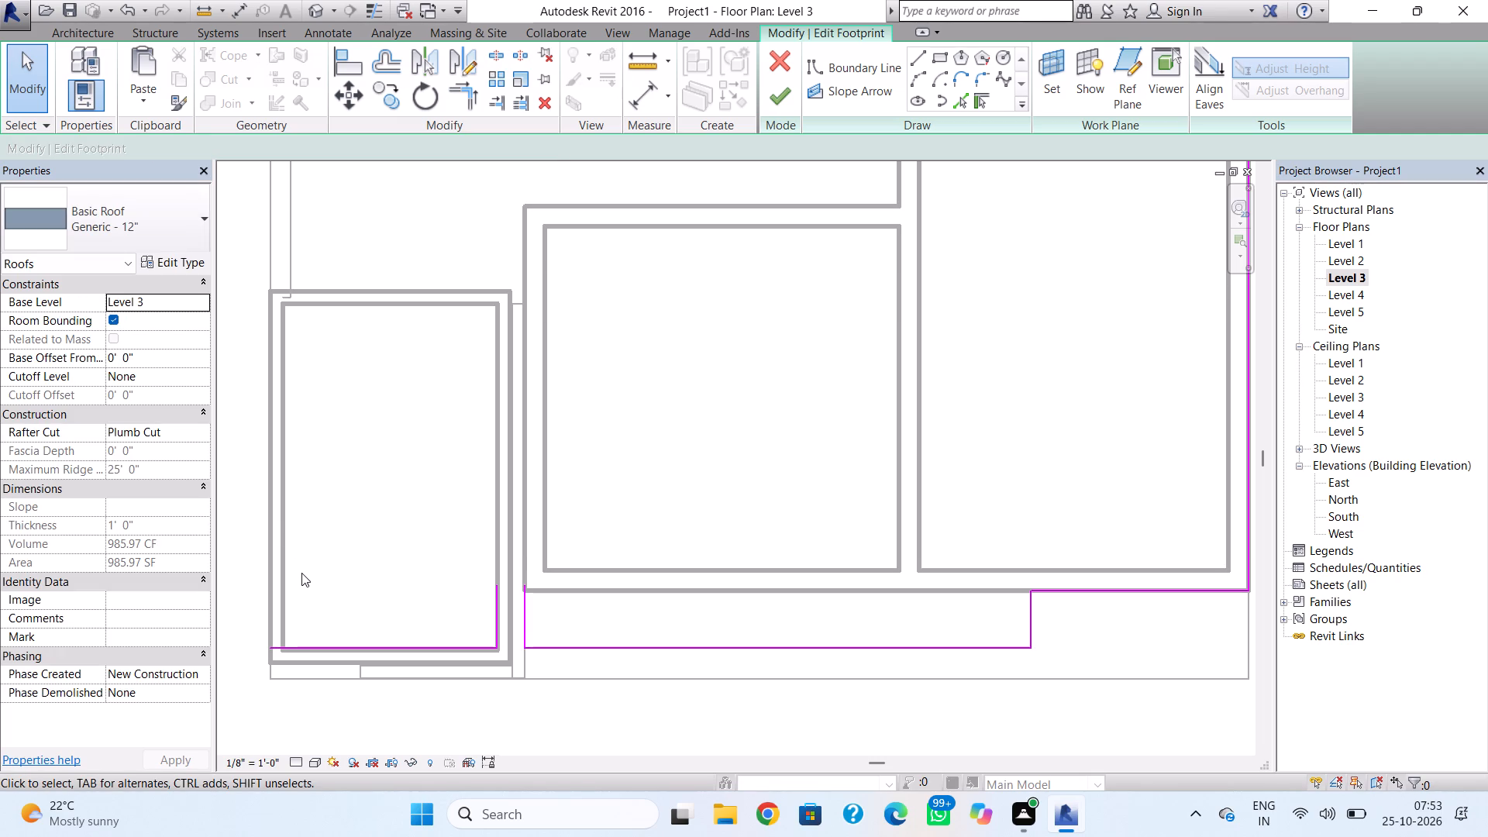
click(315, 649)
key(Delete)
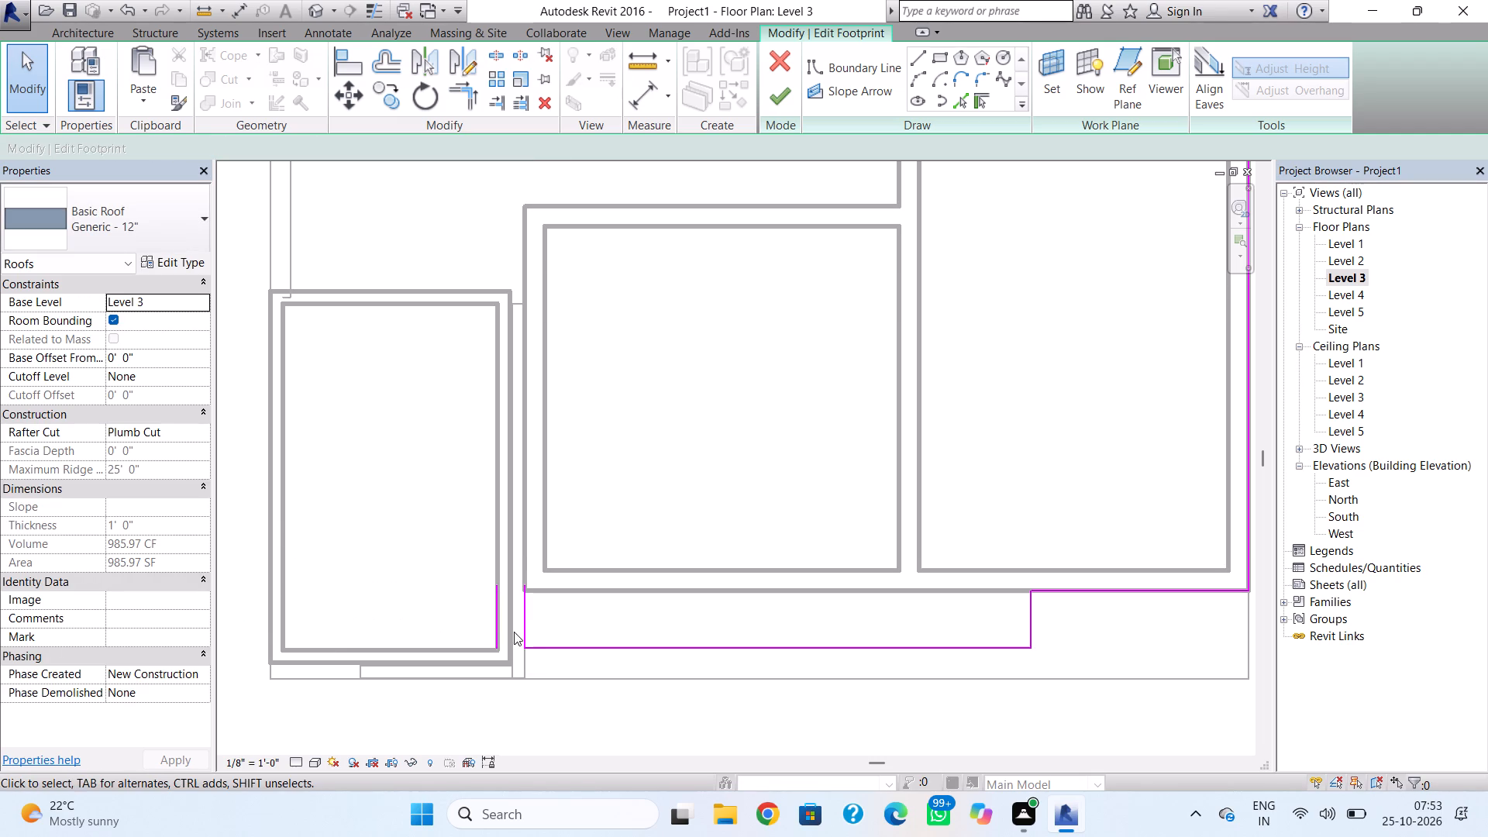
click(510, 633)
click(501, 633)
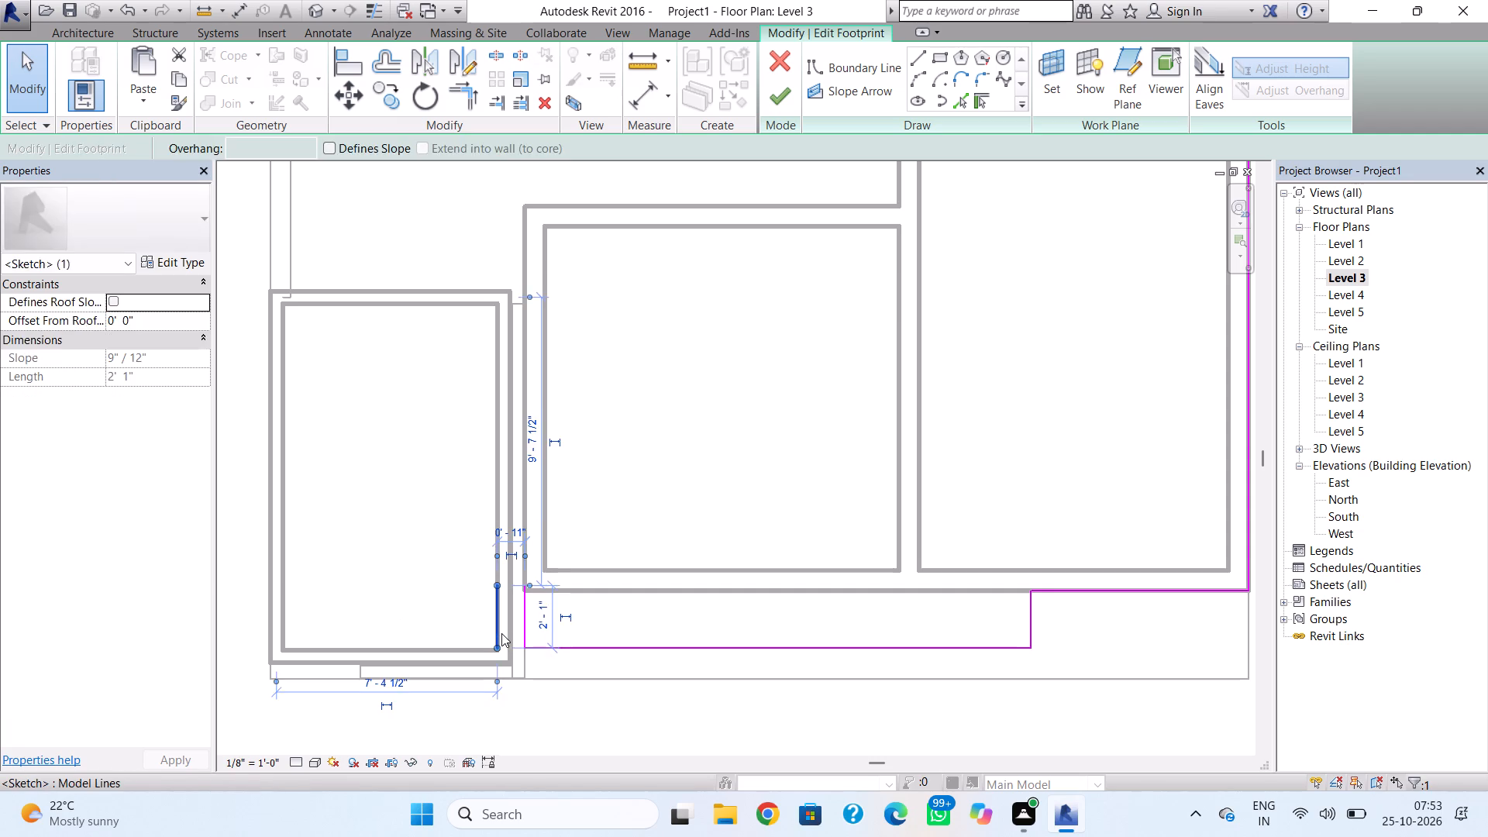
key(Delete)
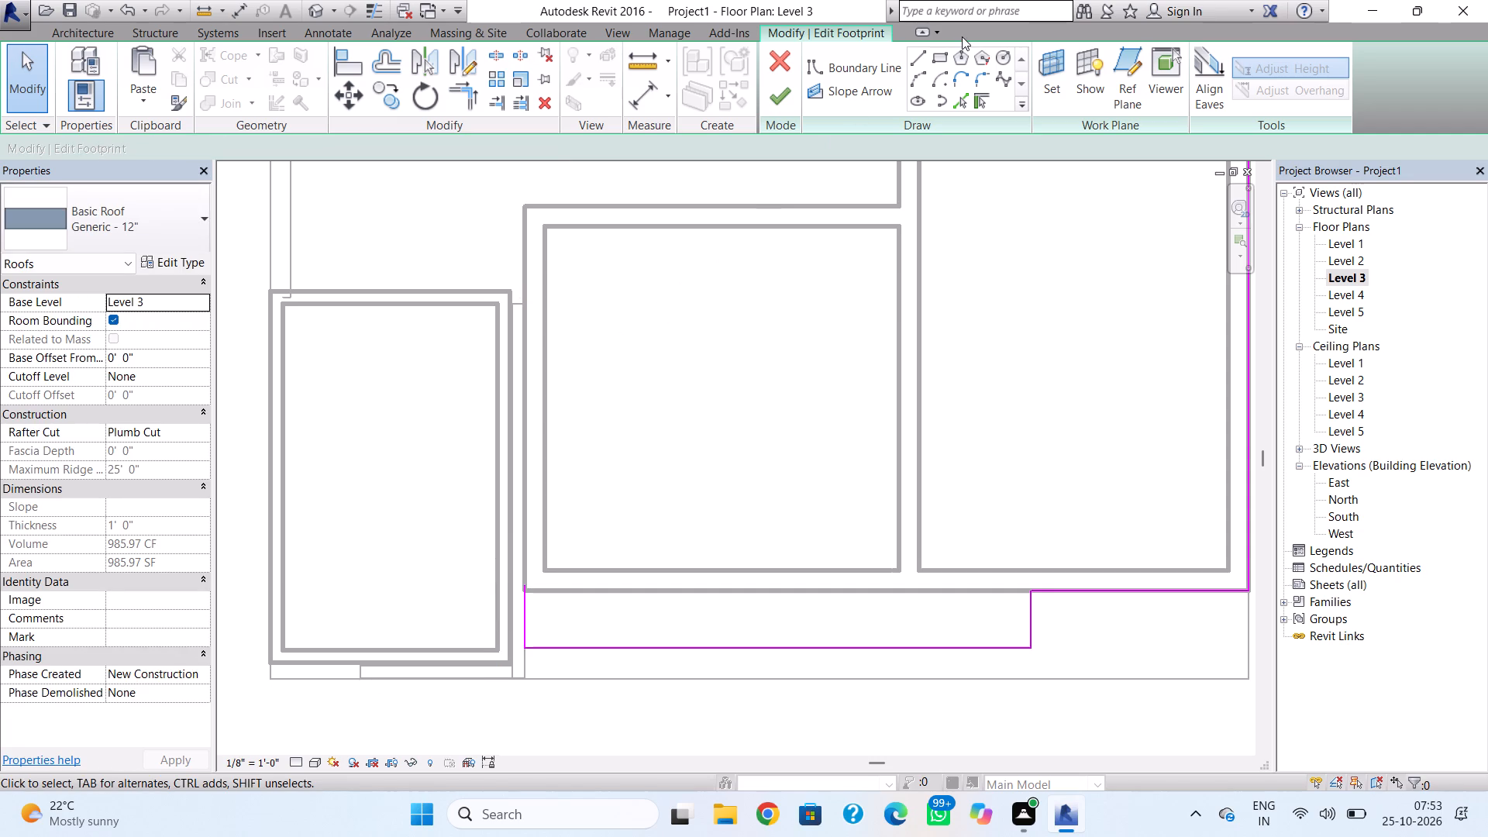
Sketch boundary lines along the west enclosure's rear wall and 9' 10" forward to the front step's edge, and try to finish the footprint.
click(921, 63)
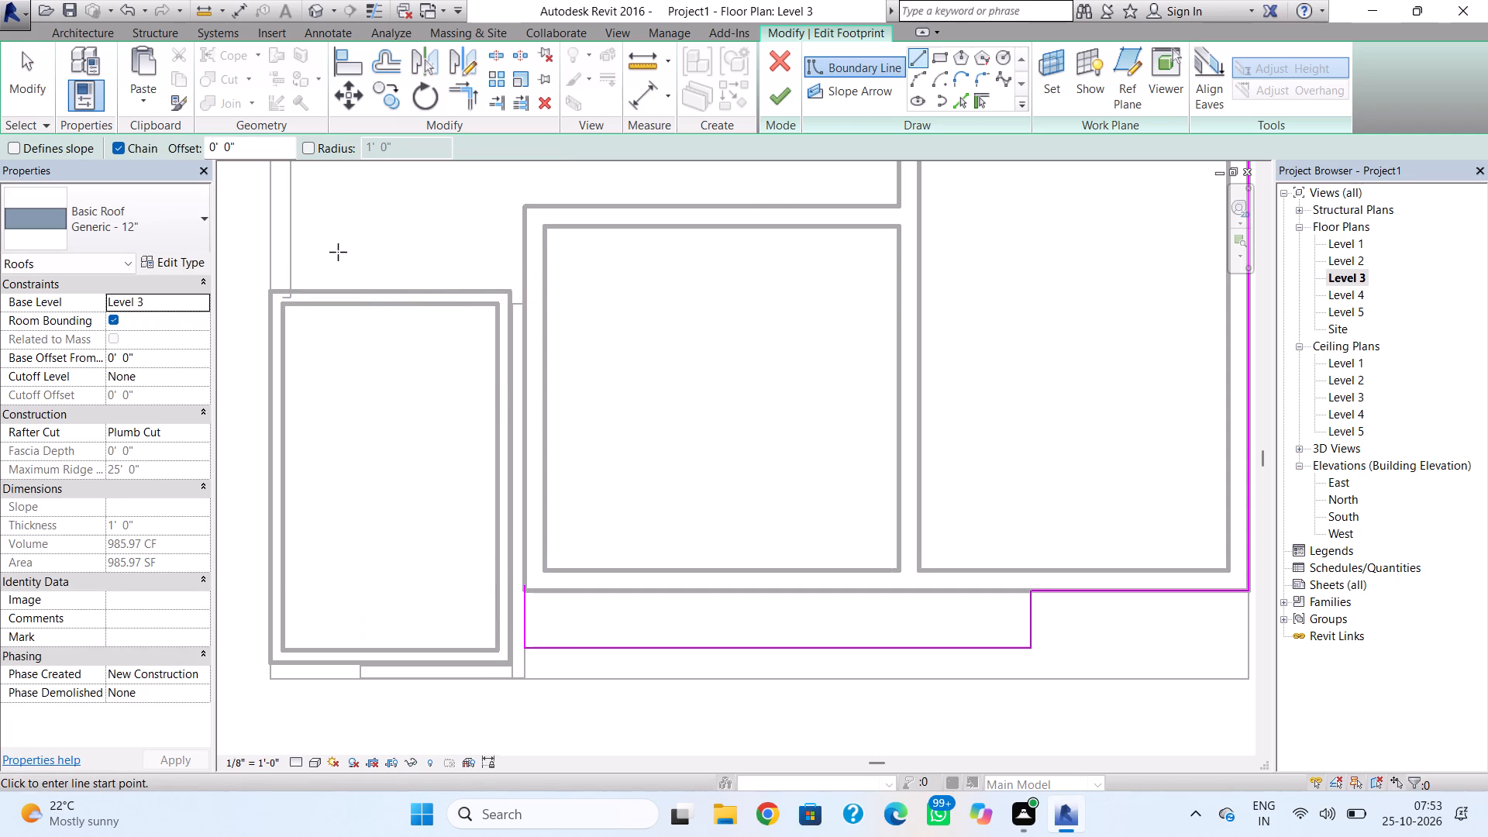
click(269, 285)
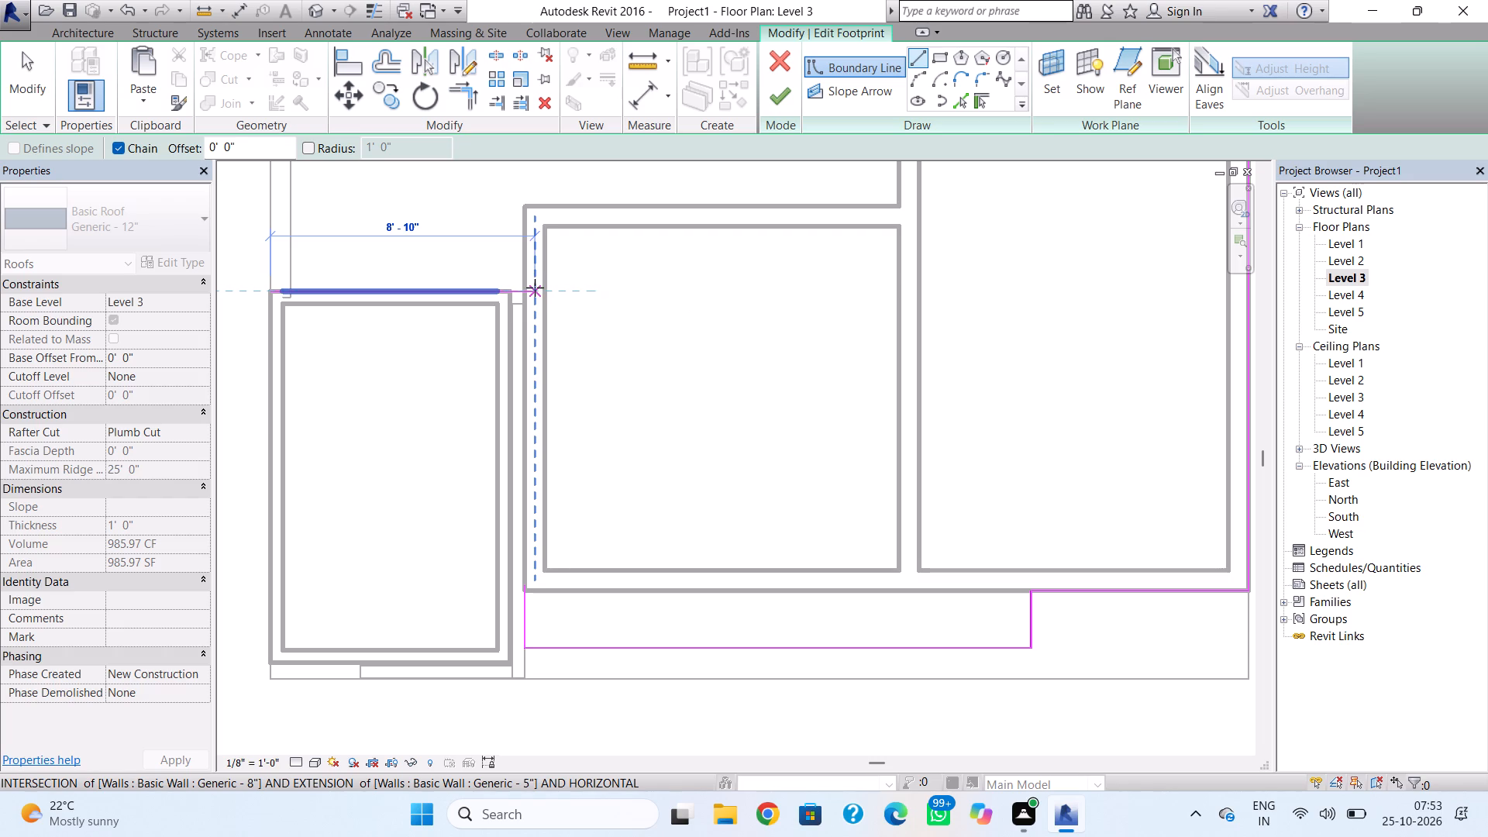
click(527, 290)
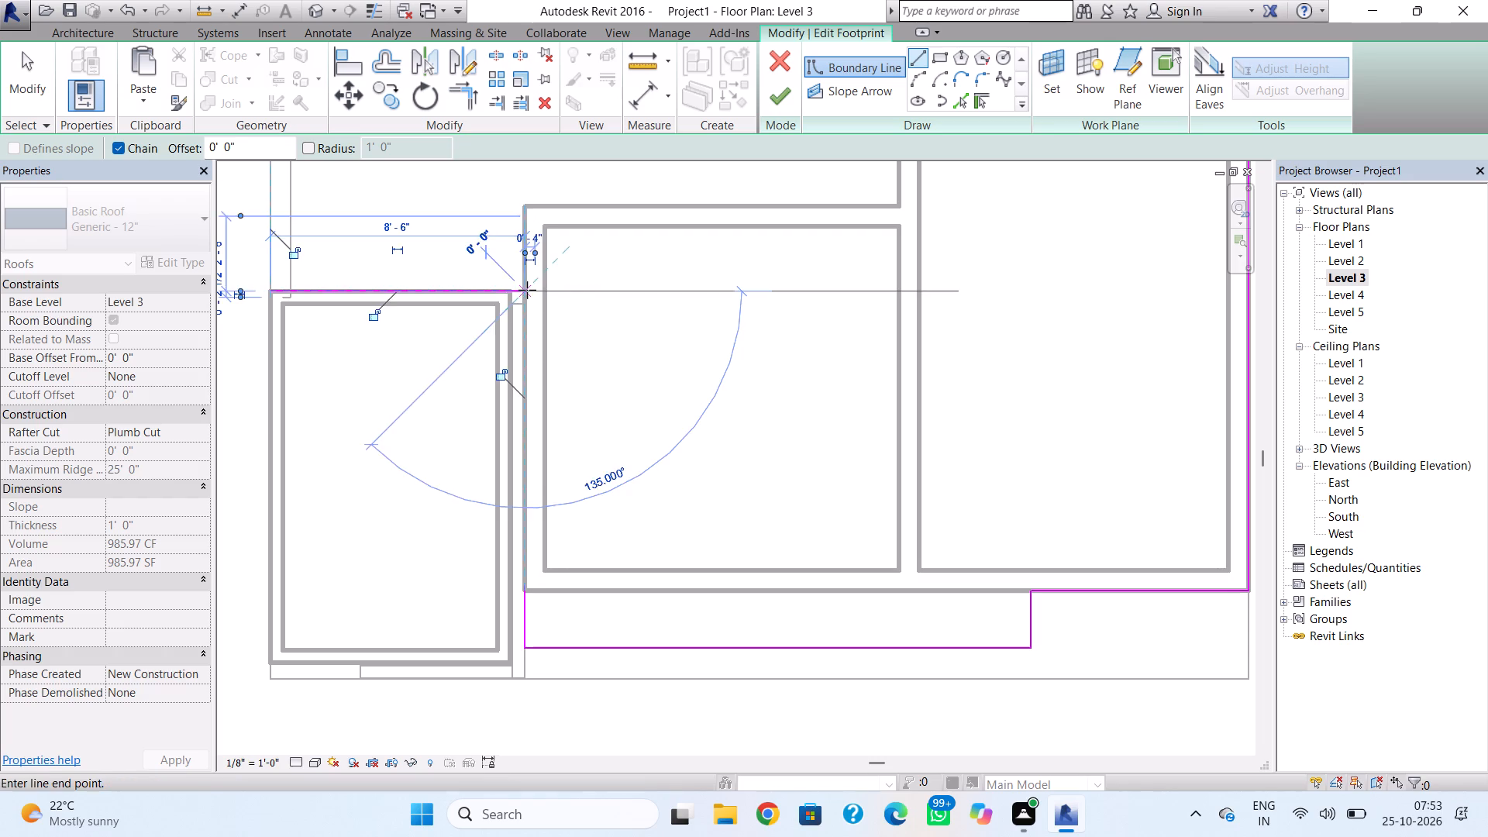
click(530, 587)
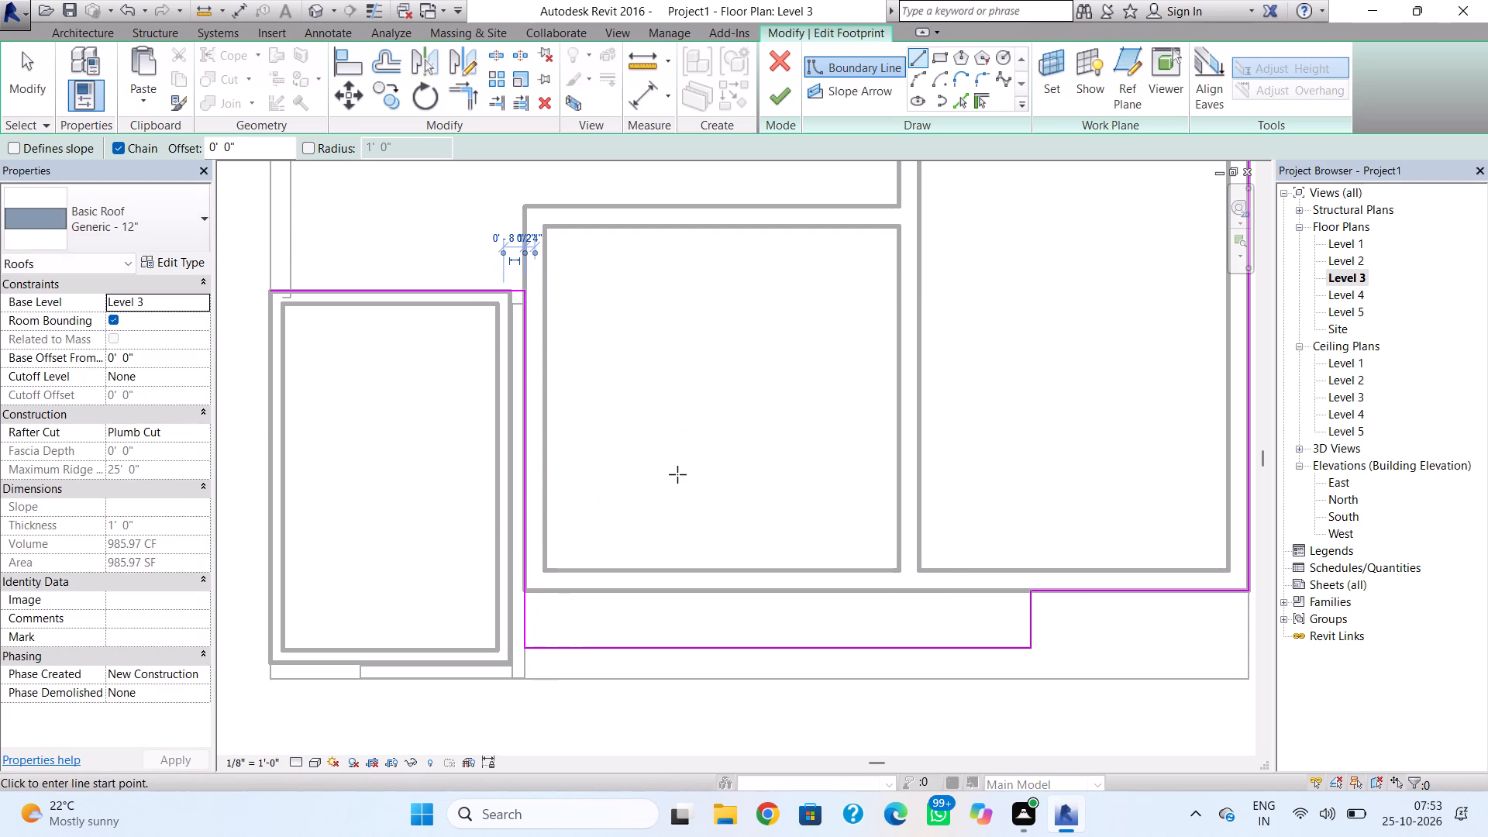
click(774, 102)
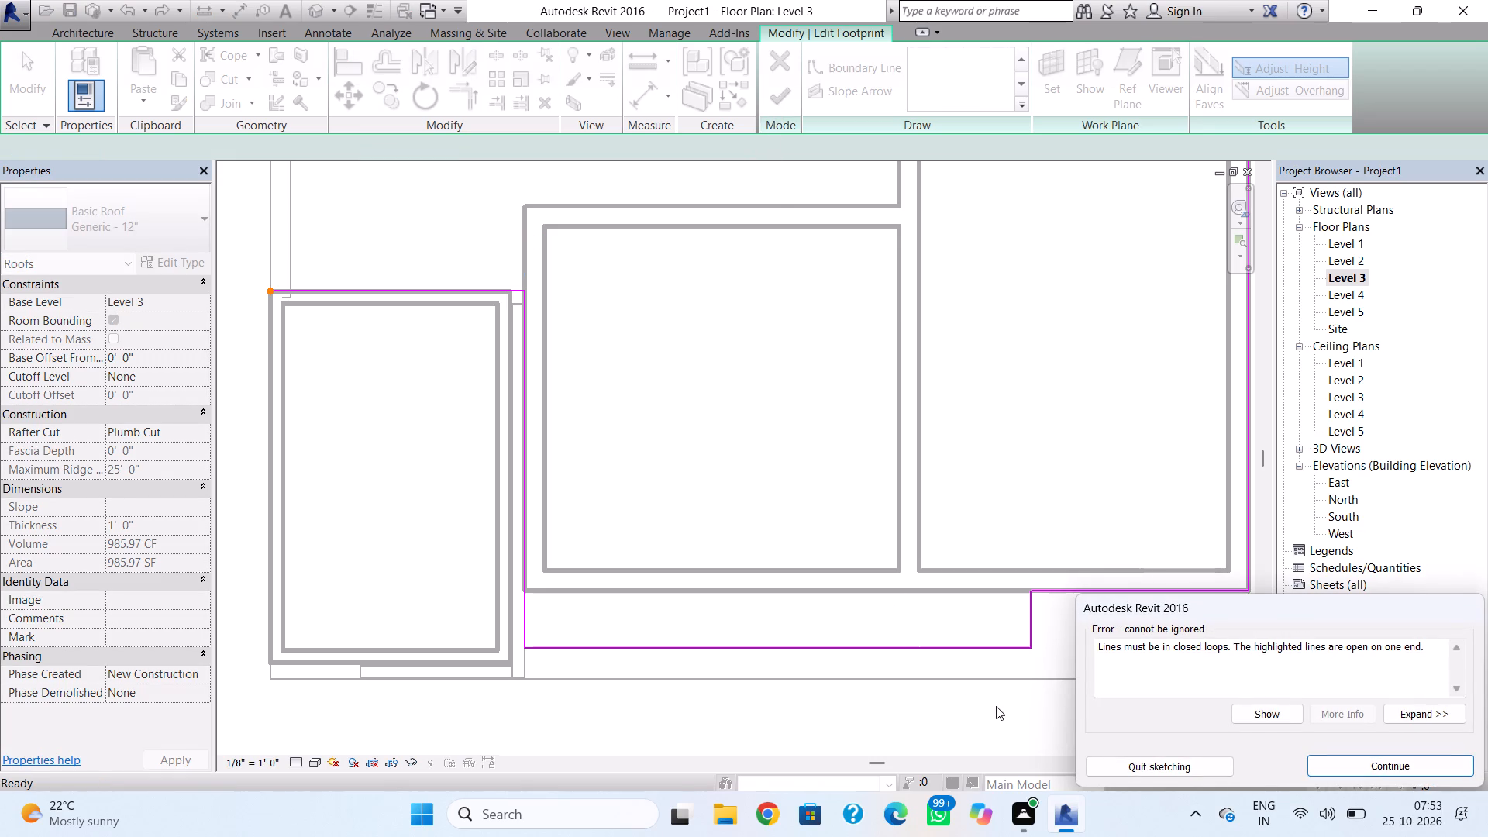
scroll(304, 449, down, 4)
middle_drag(308, 469, 341, 664)
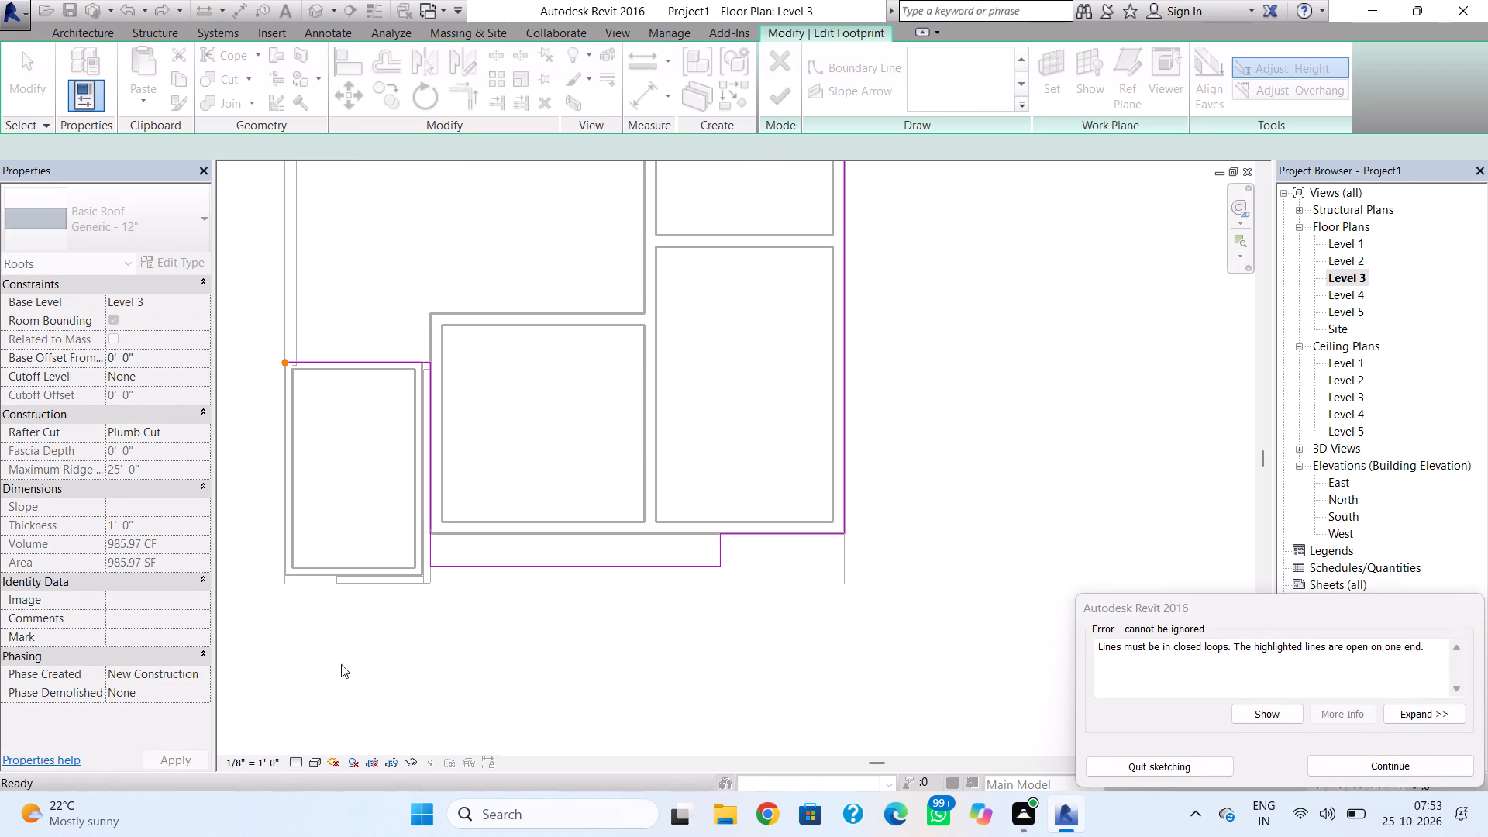
middle_drag(341, 664, 342, 670)
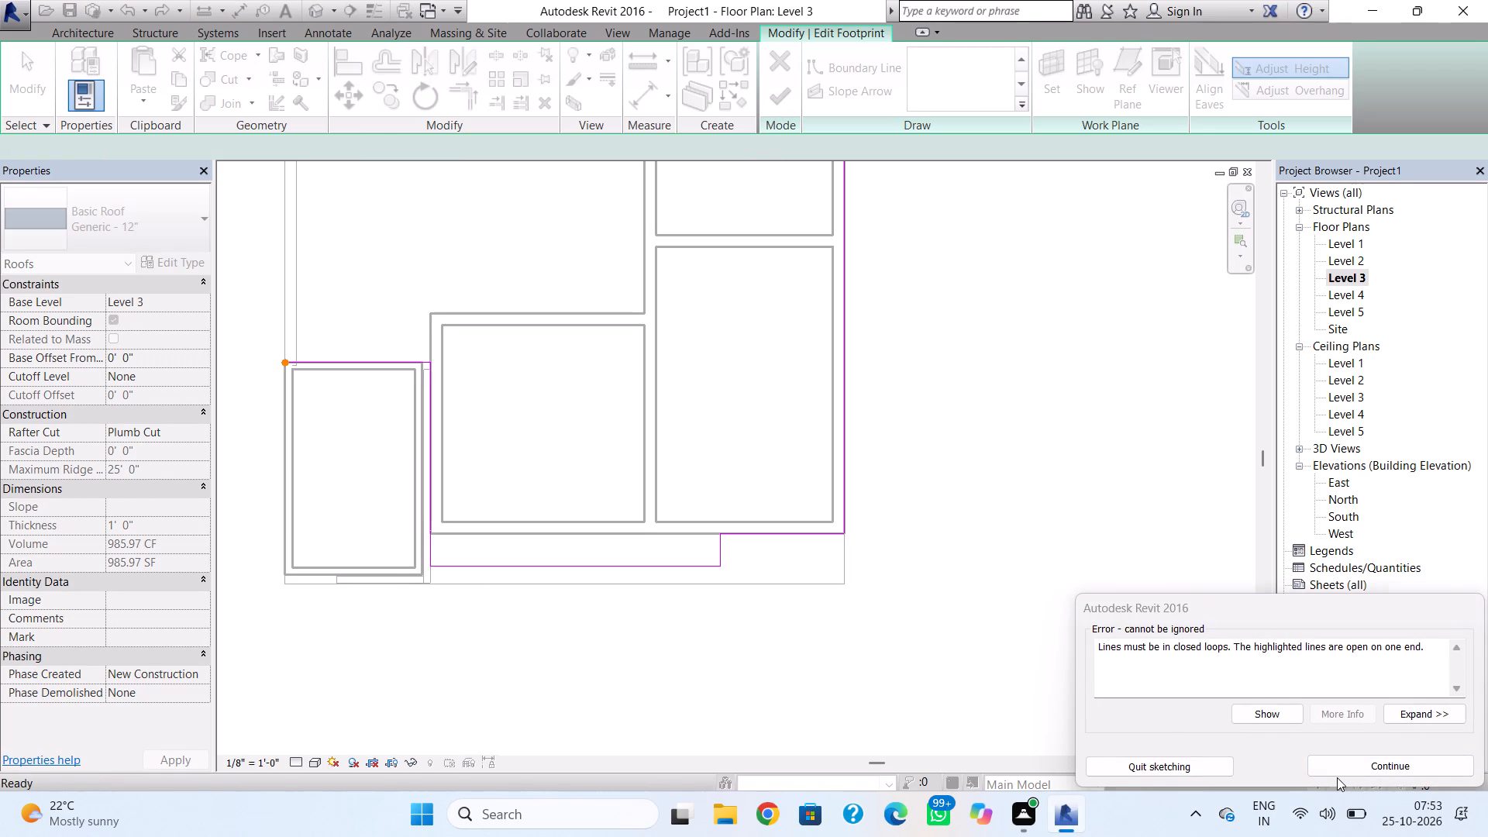
click(1337, 777)
click(1331, 771)
Draw the west boundary line from the enclosure's rear-west corner to the roof's north-west corner, and finish the footprint.
scroll(466, 447, down, 1)
middle_drag(455, 483, 465, 611)
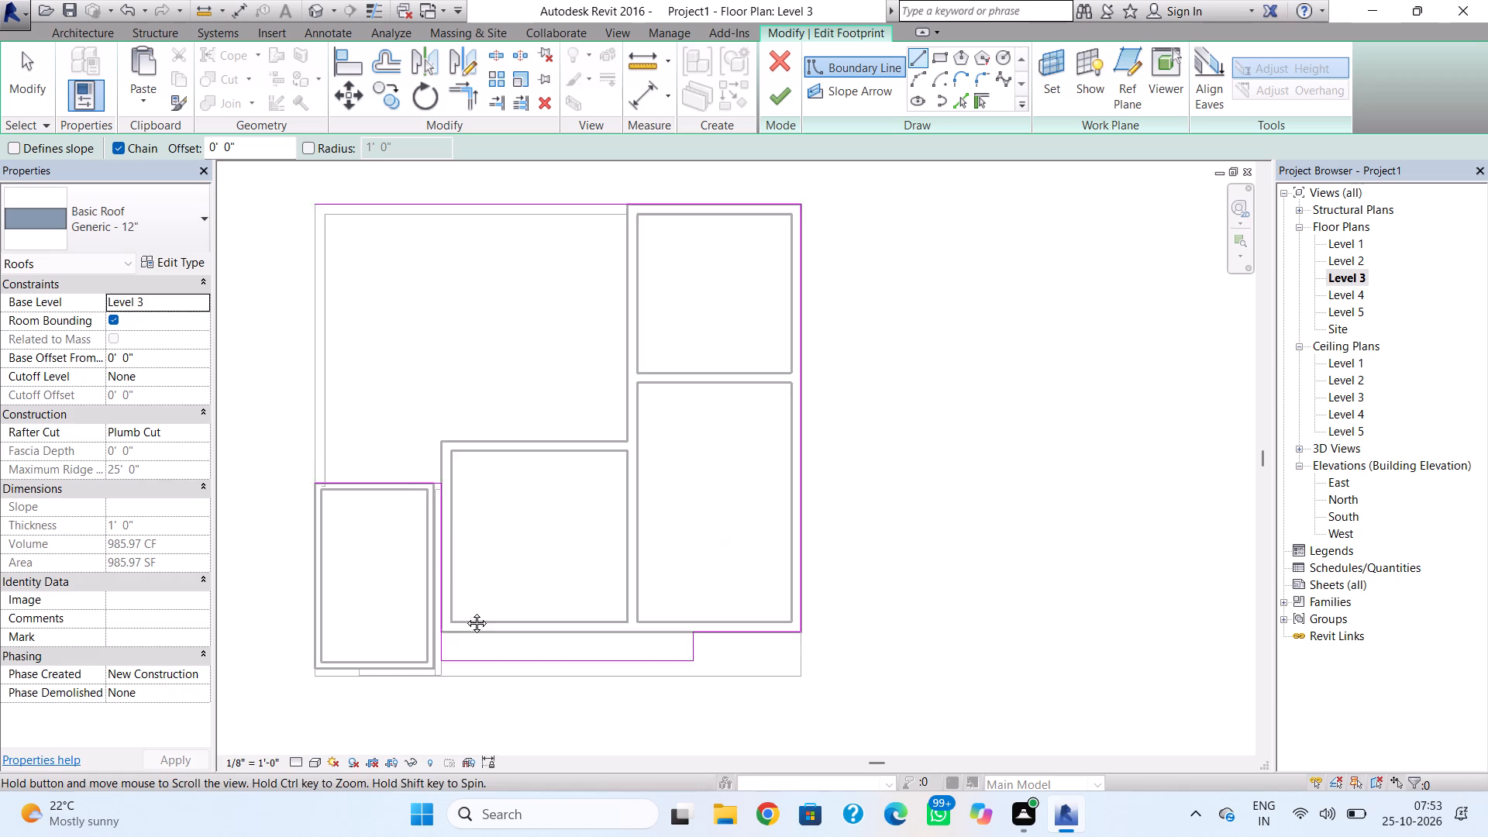
middle_drag(465, 611, 485, 670)
scroll(272, 549, up, 4)
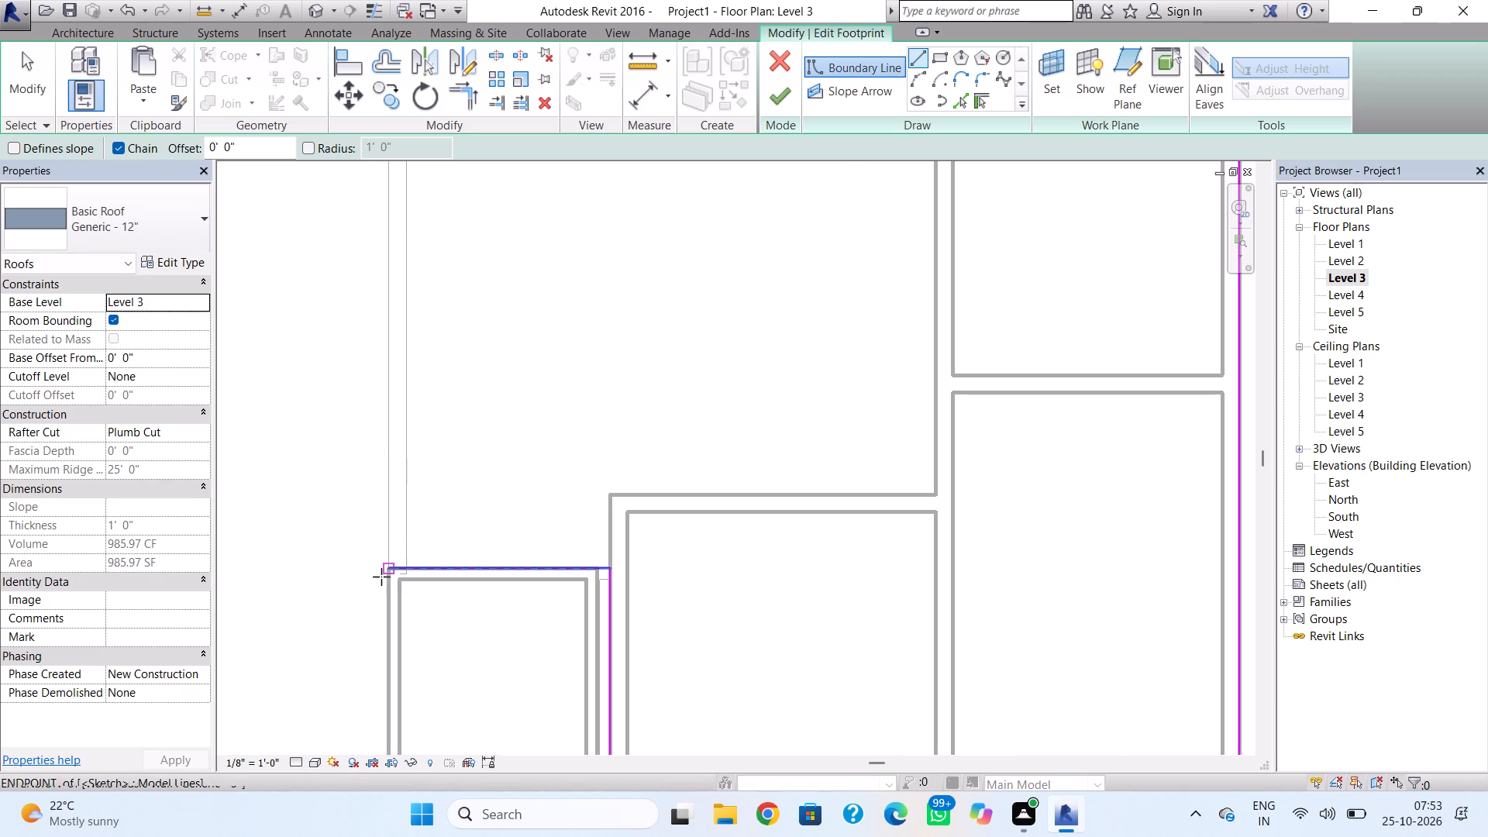
click(387, 575)
middle_drag(387, 435, 357, 836)
click(363, 485)
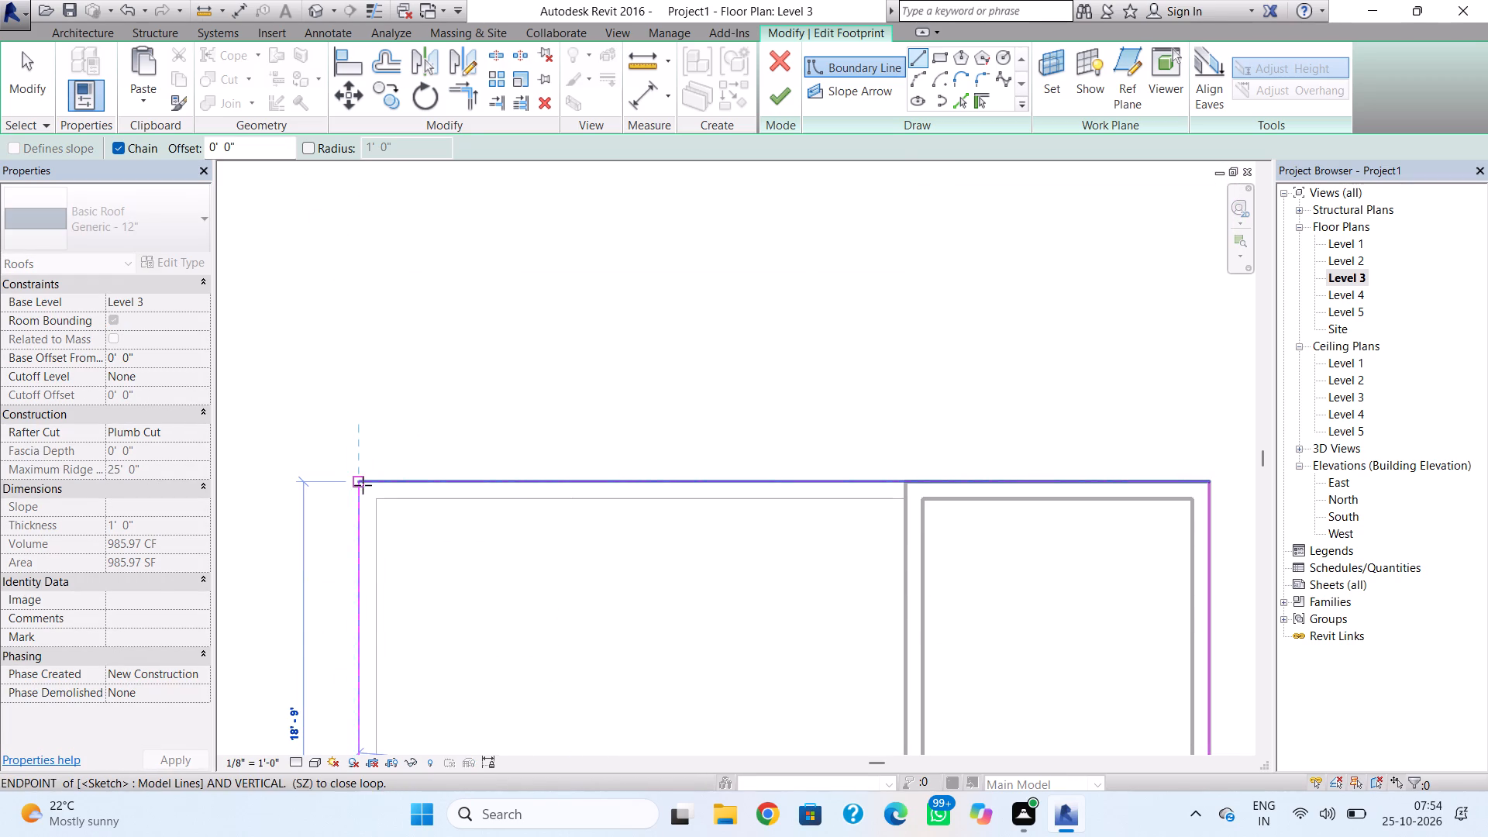
click(777, 106)
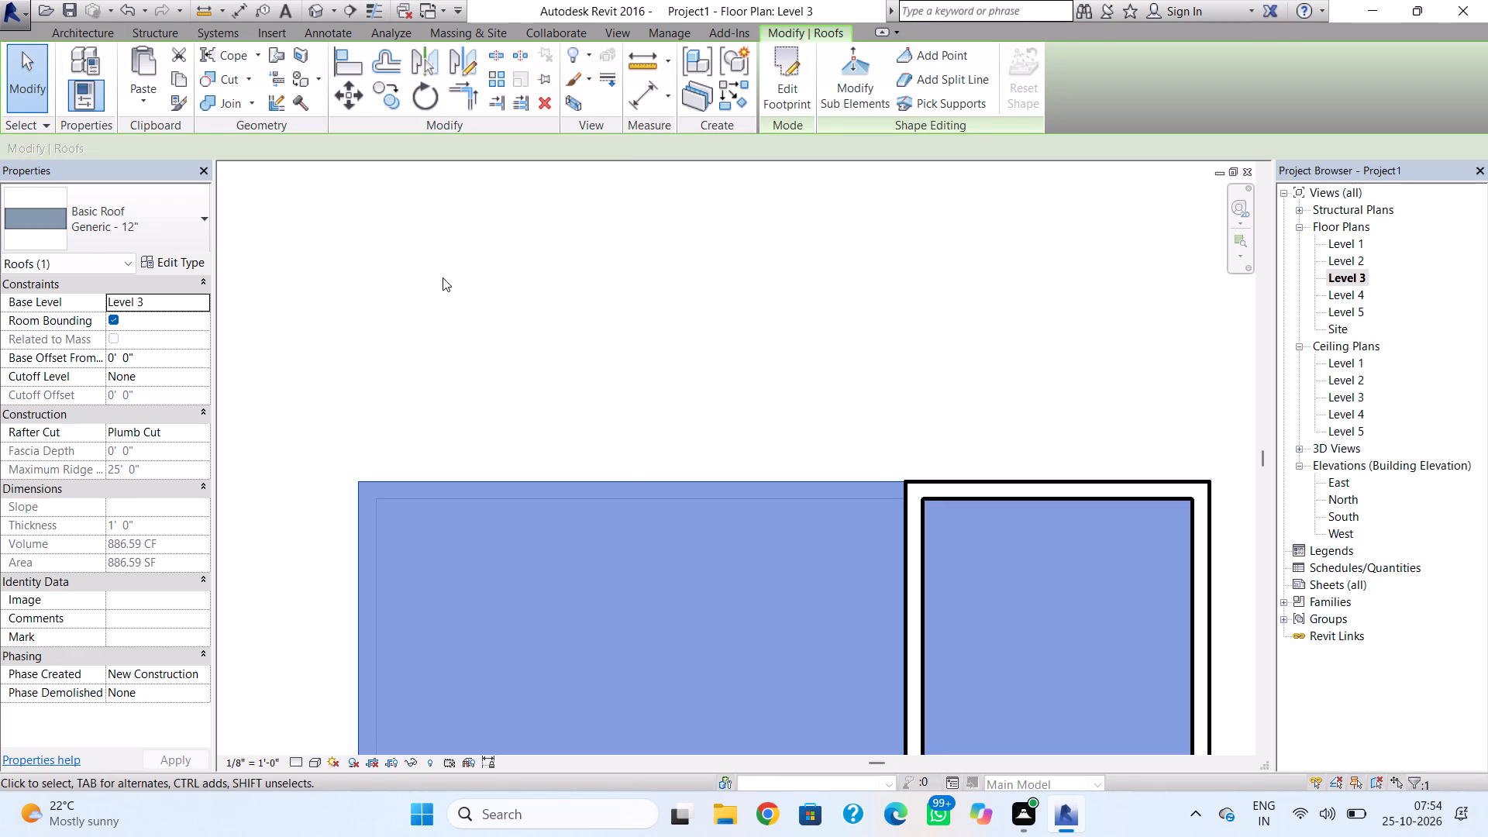
Save the project in the Documents folder as REVIT INTERNSHIIP 17 while switching to the 3D view.
click(314, 17)
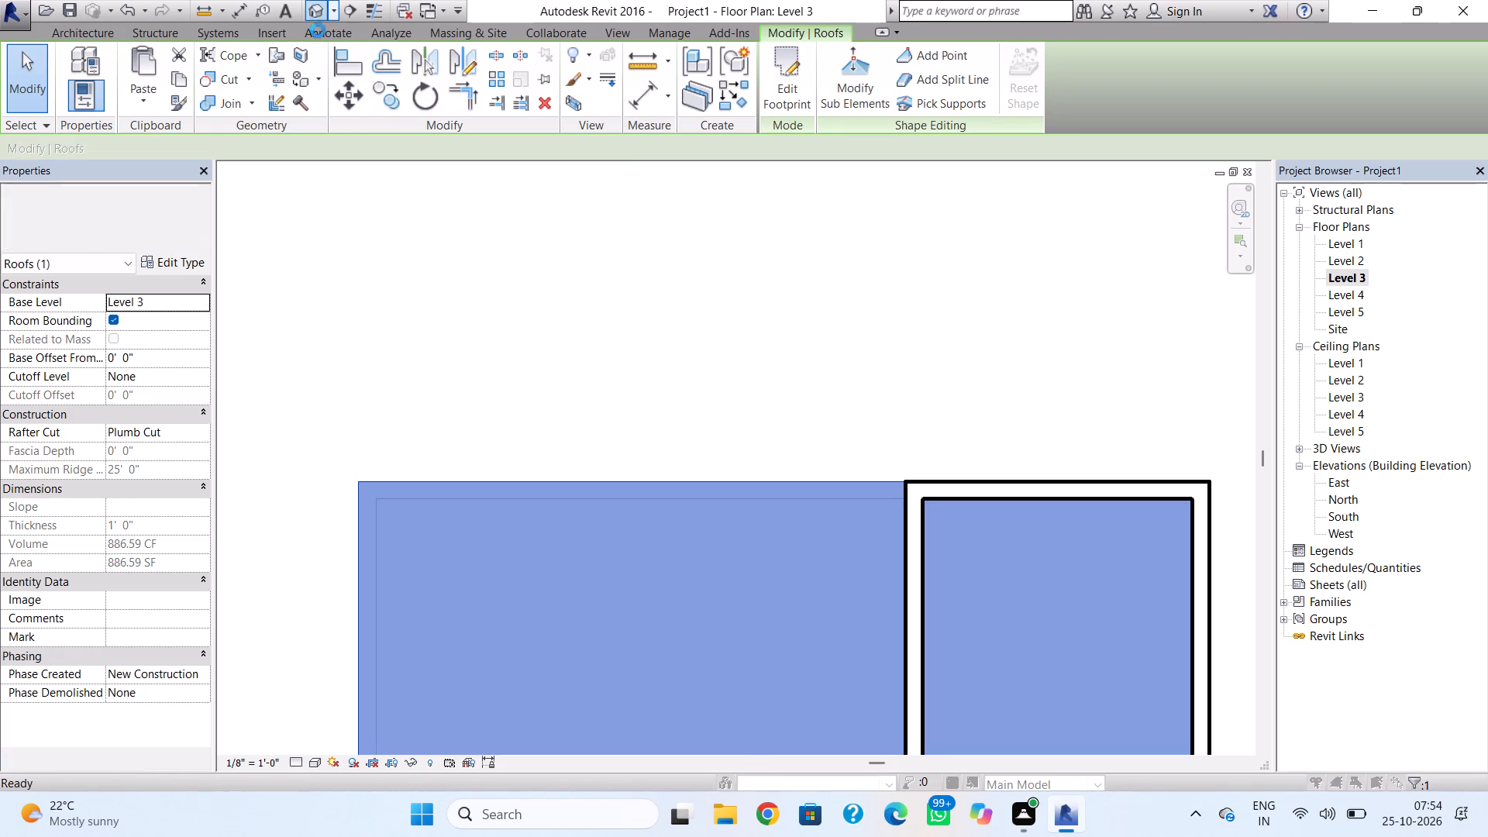
click(615, 358)
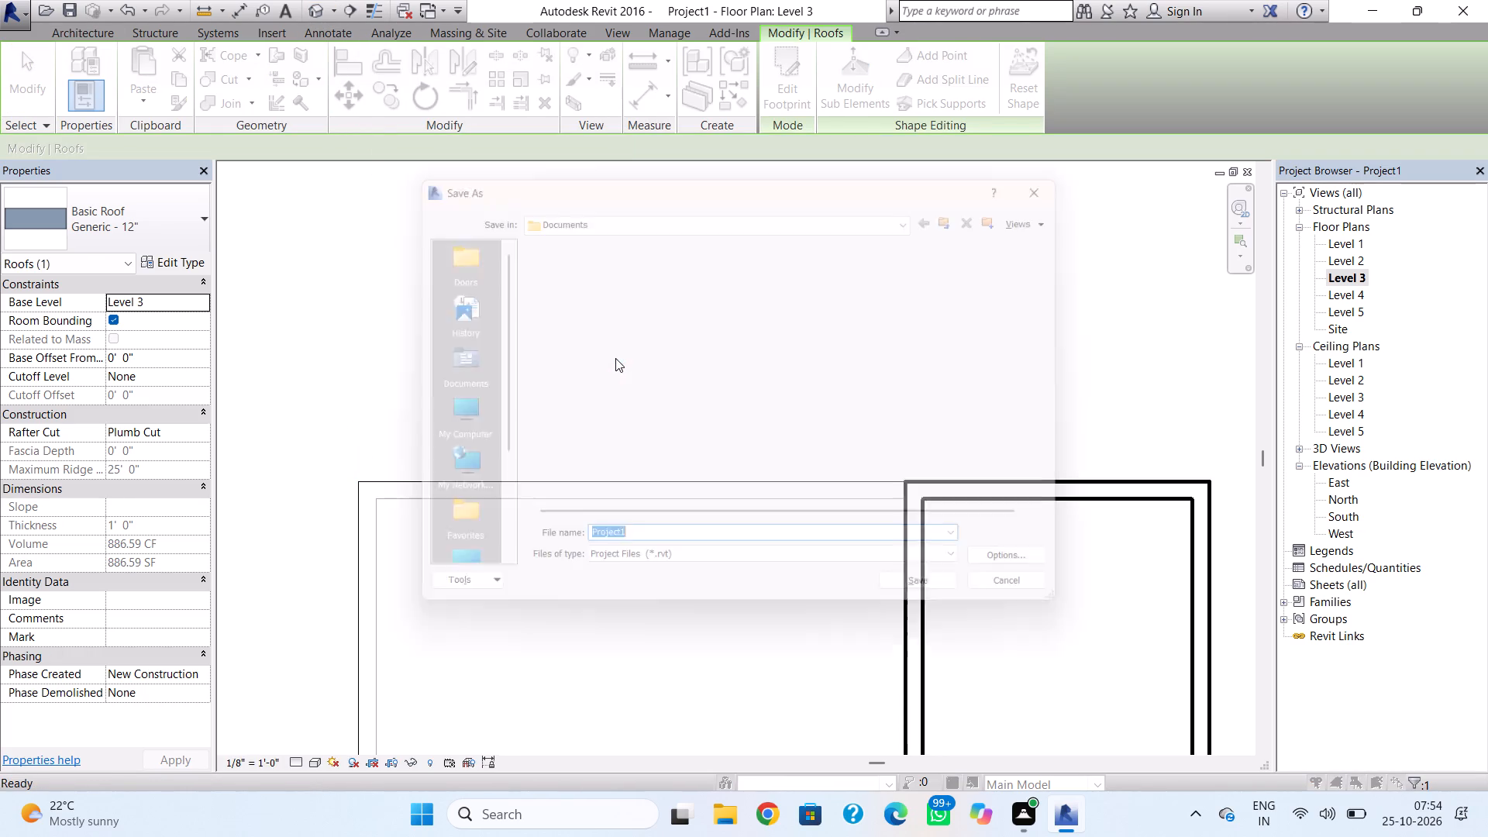
key(BackSpace)
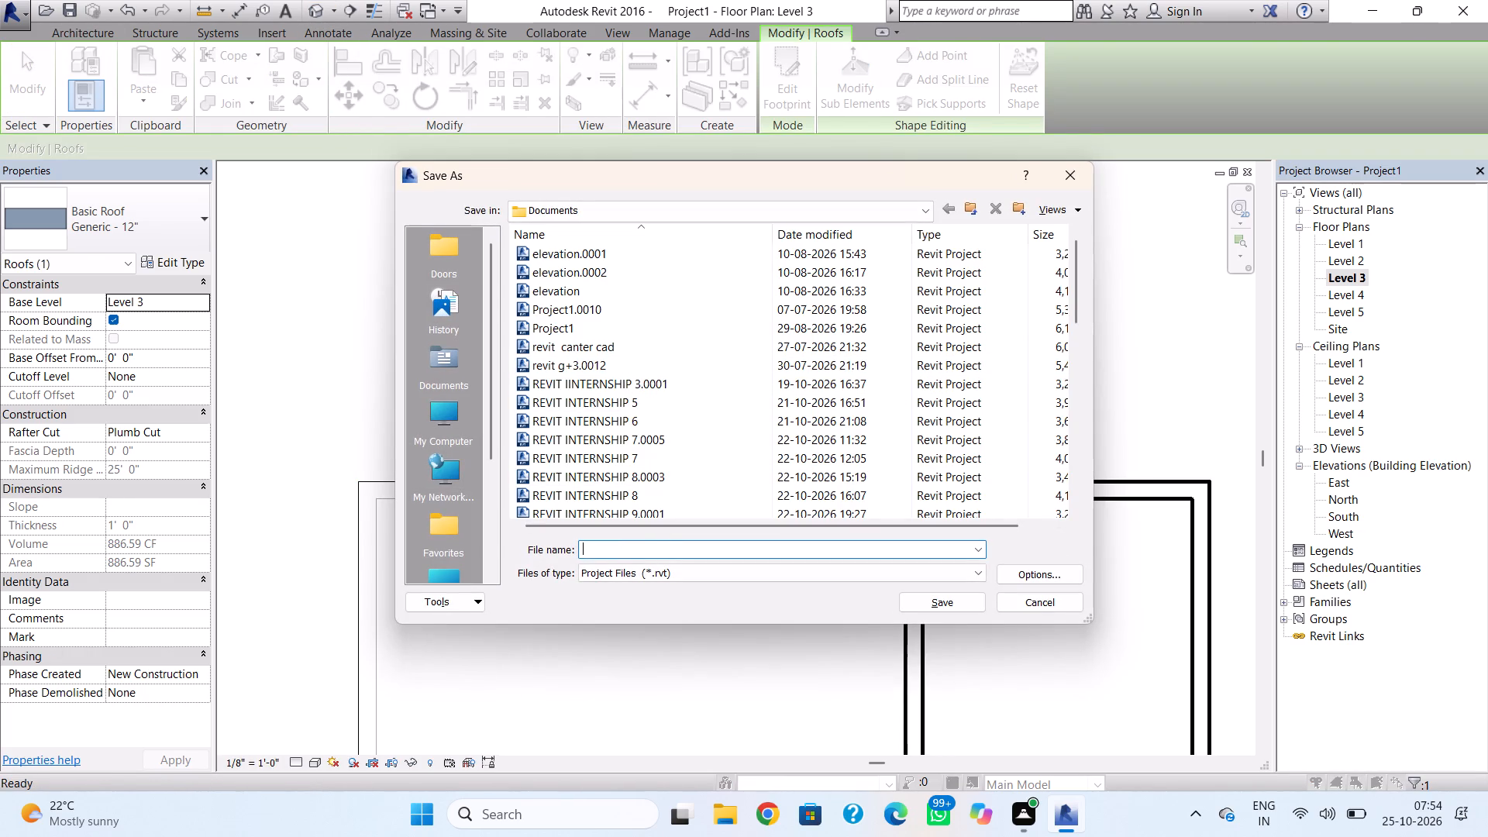
text(REVIT INTERN)
key(s)
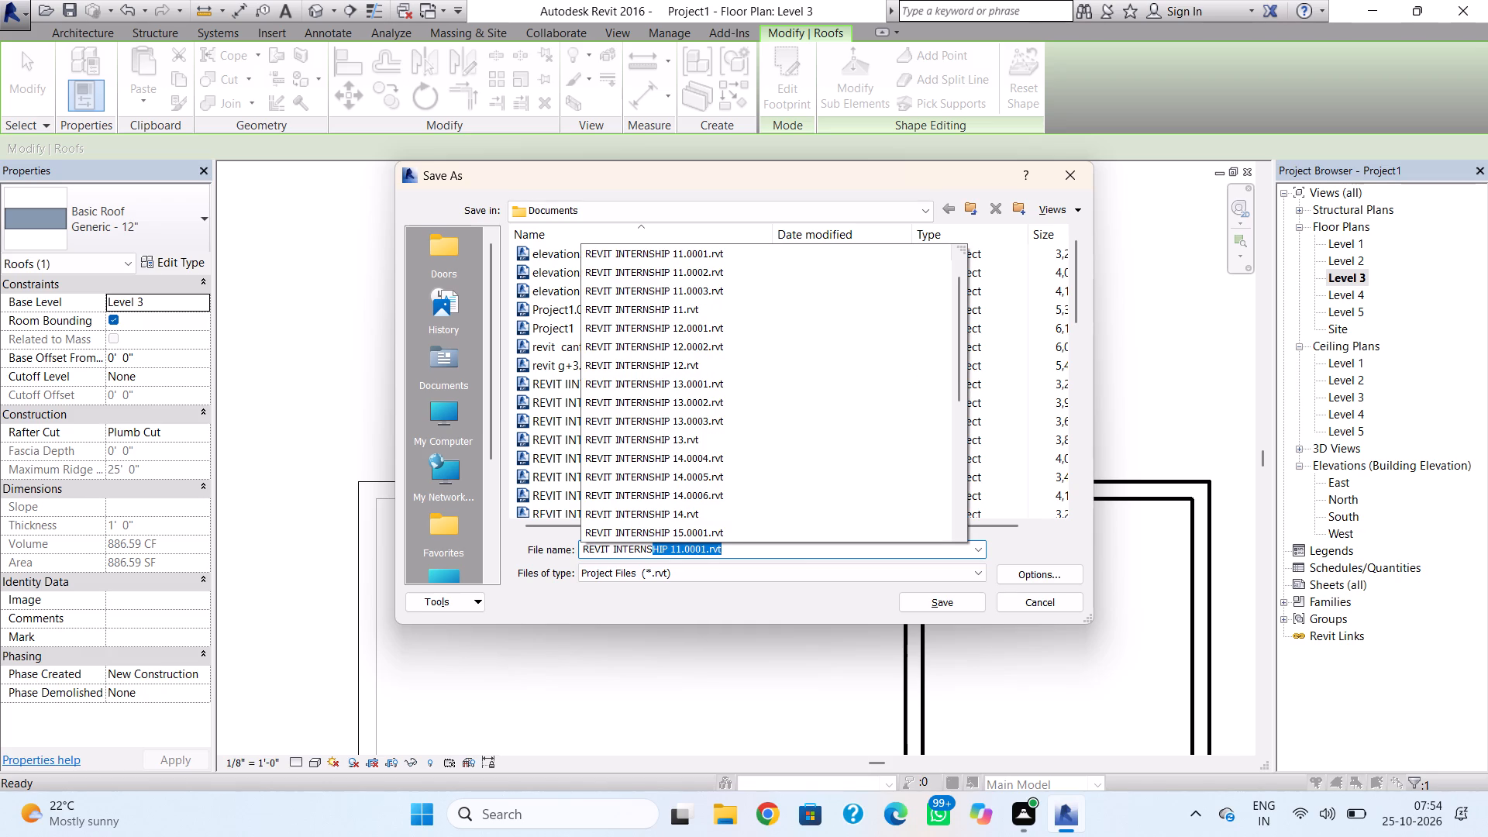
text(HIIP)
key(space)
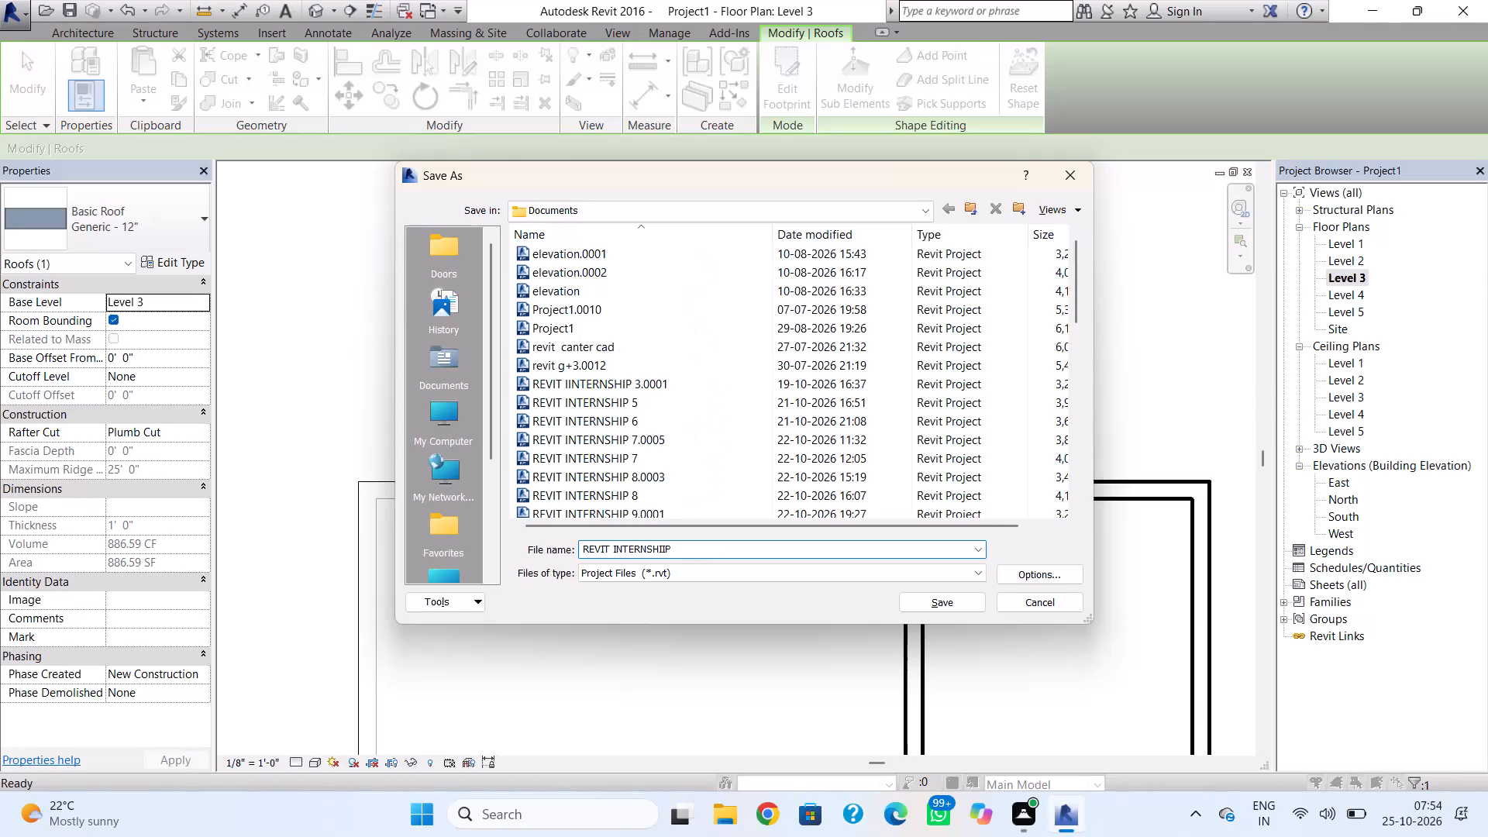
key(1)
key(7)
click(951, 604)
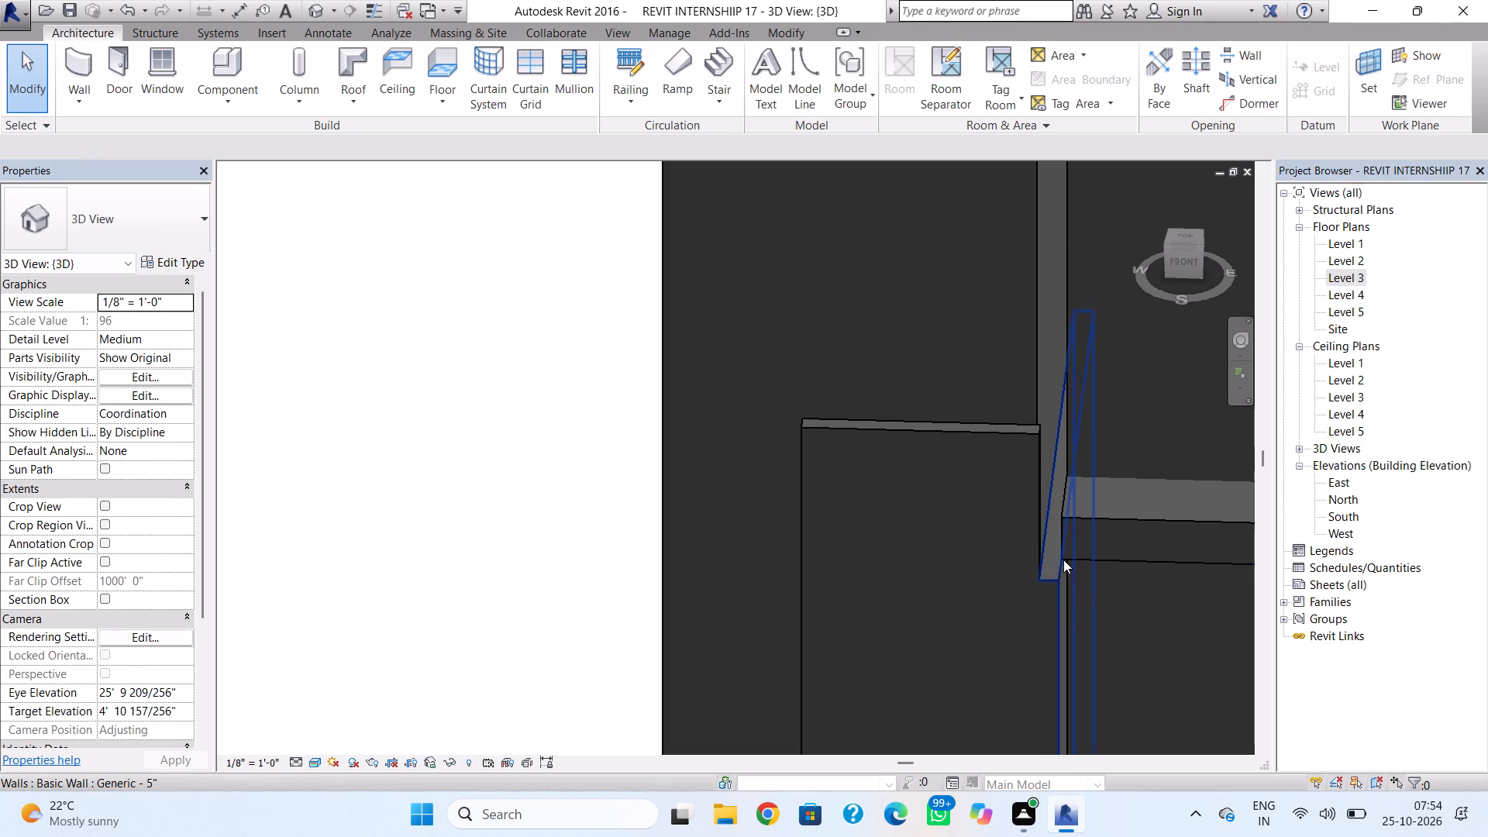
Reopen the Level 3 roof footprint, nudge the 9' 10" boundary line beside the west enclosure slightly east, and finish the footprint.
double_click(1087, 517)
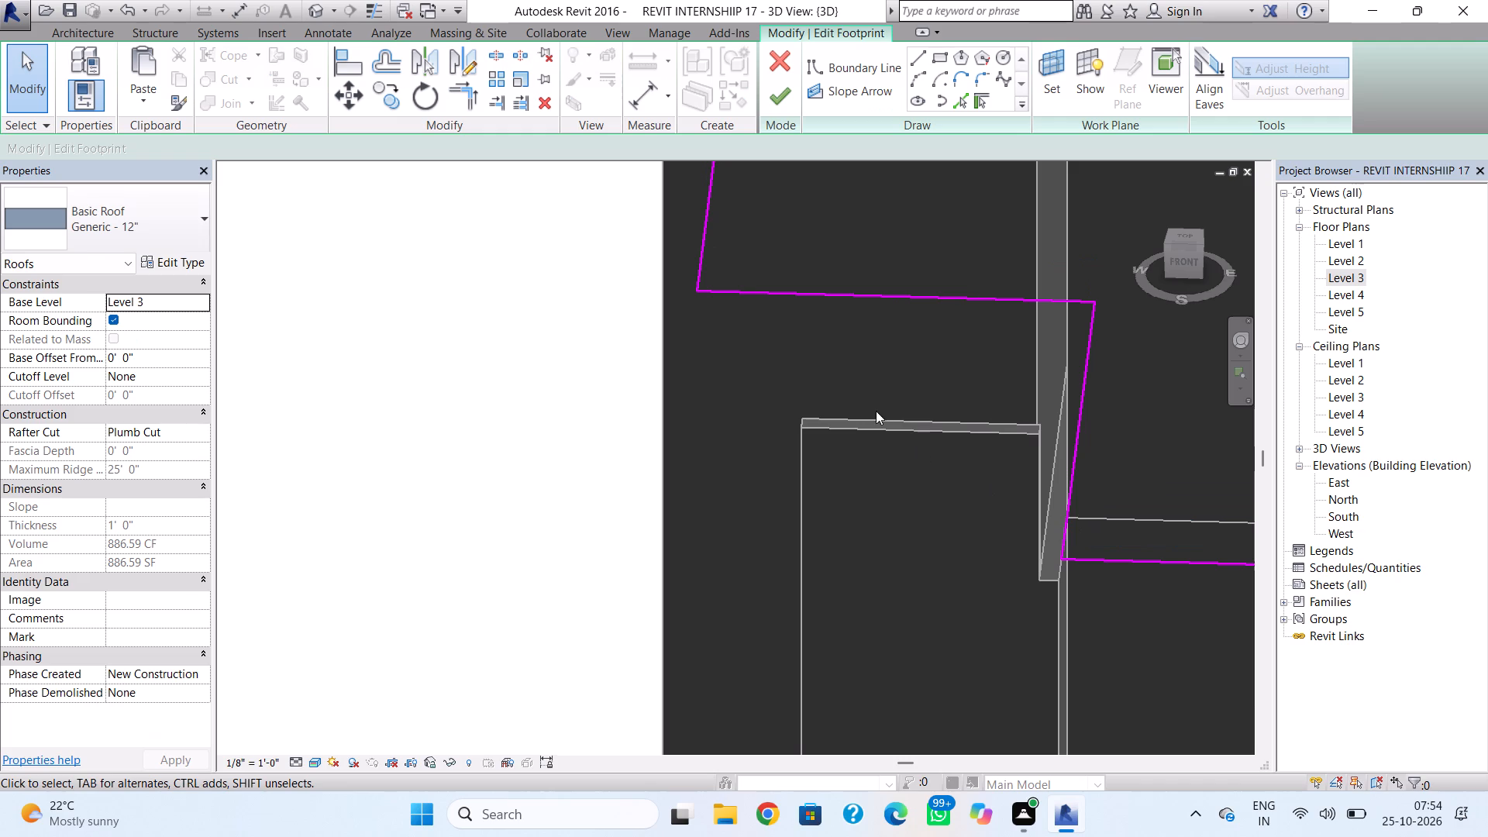
double_click(1347, 274)
scroll(792, 613, down, 3)
middle_drag(795, 591, 778, 487)
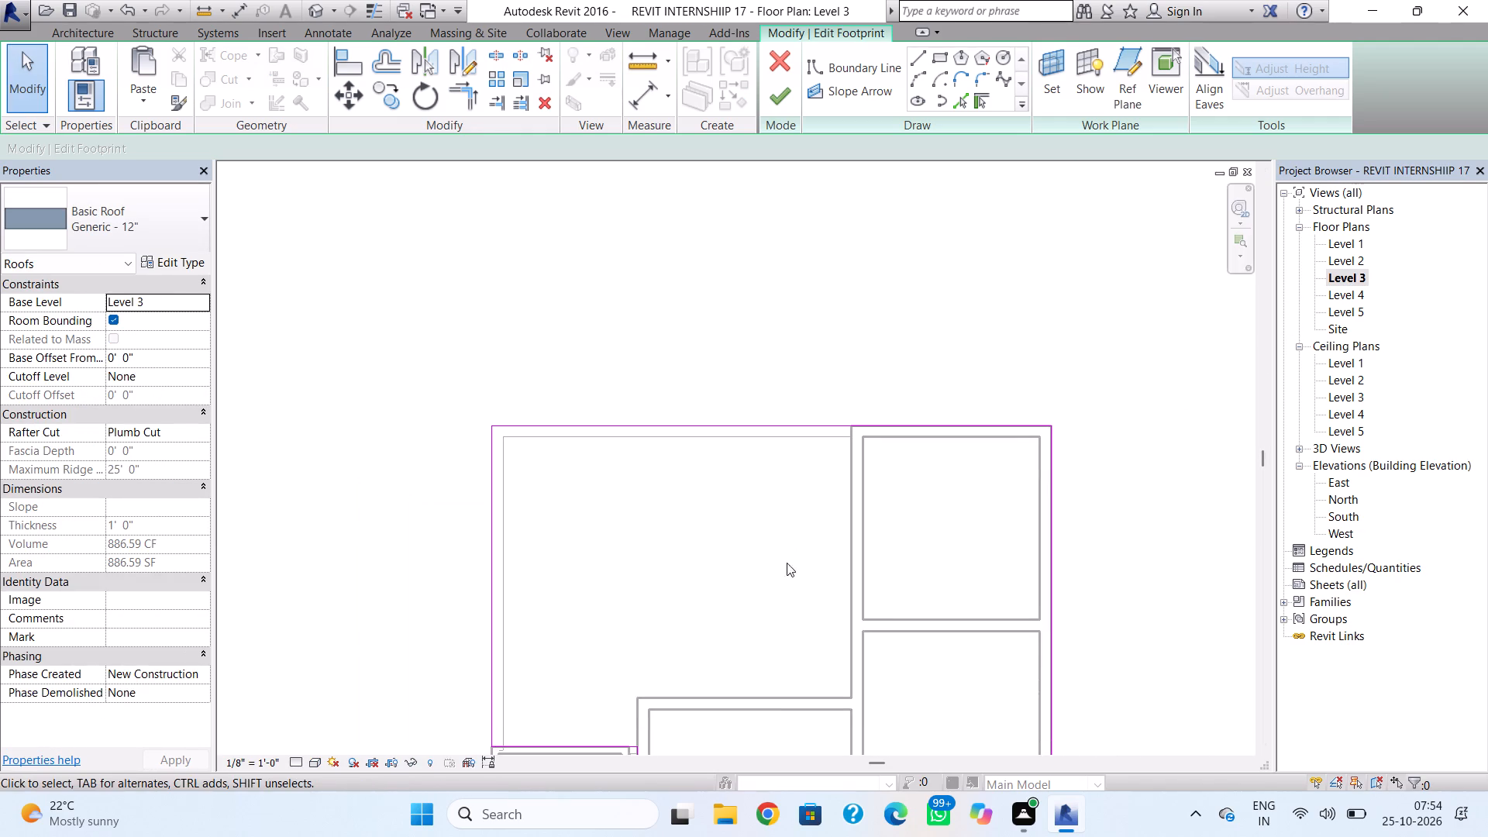
middle_drag(653, 677, 666, 483)
scroll(640, 600, up, 7)
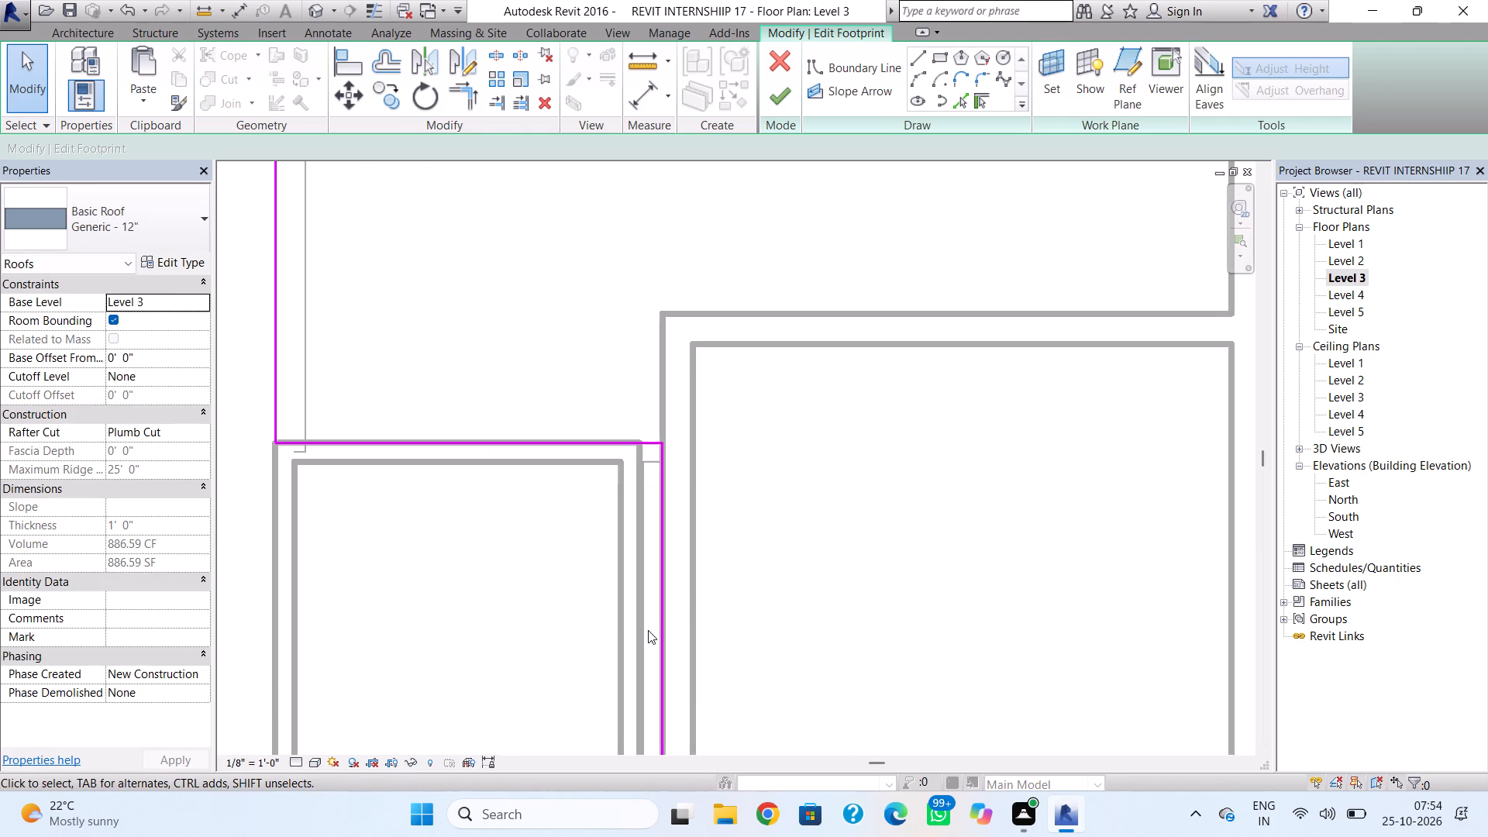
scroll(648, 630, up, 3)
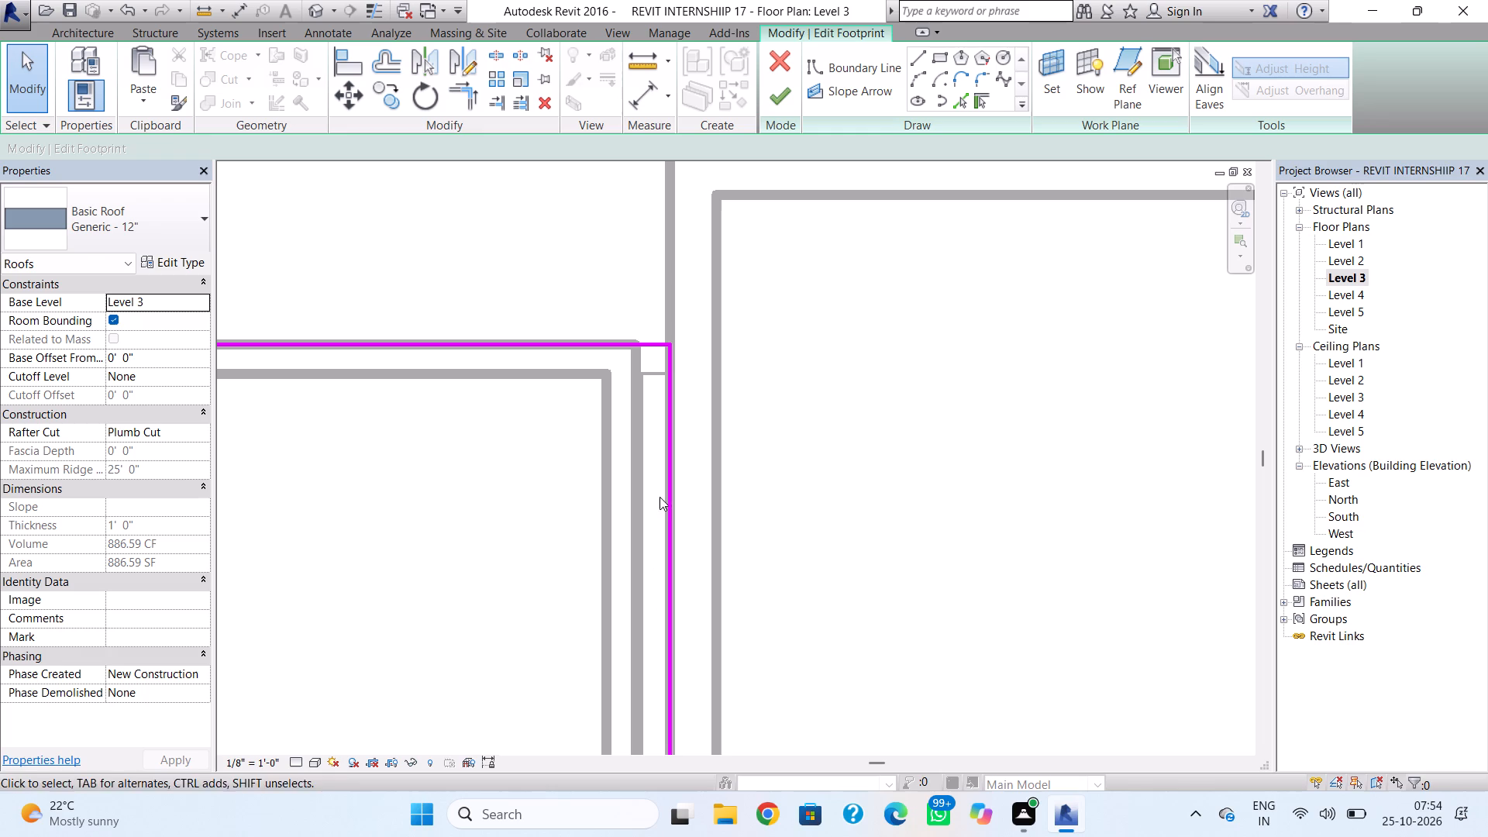
middle_drag(670, 586, 627, 418)
scroll(621, 521, down, 4)
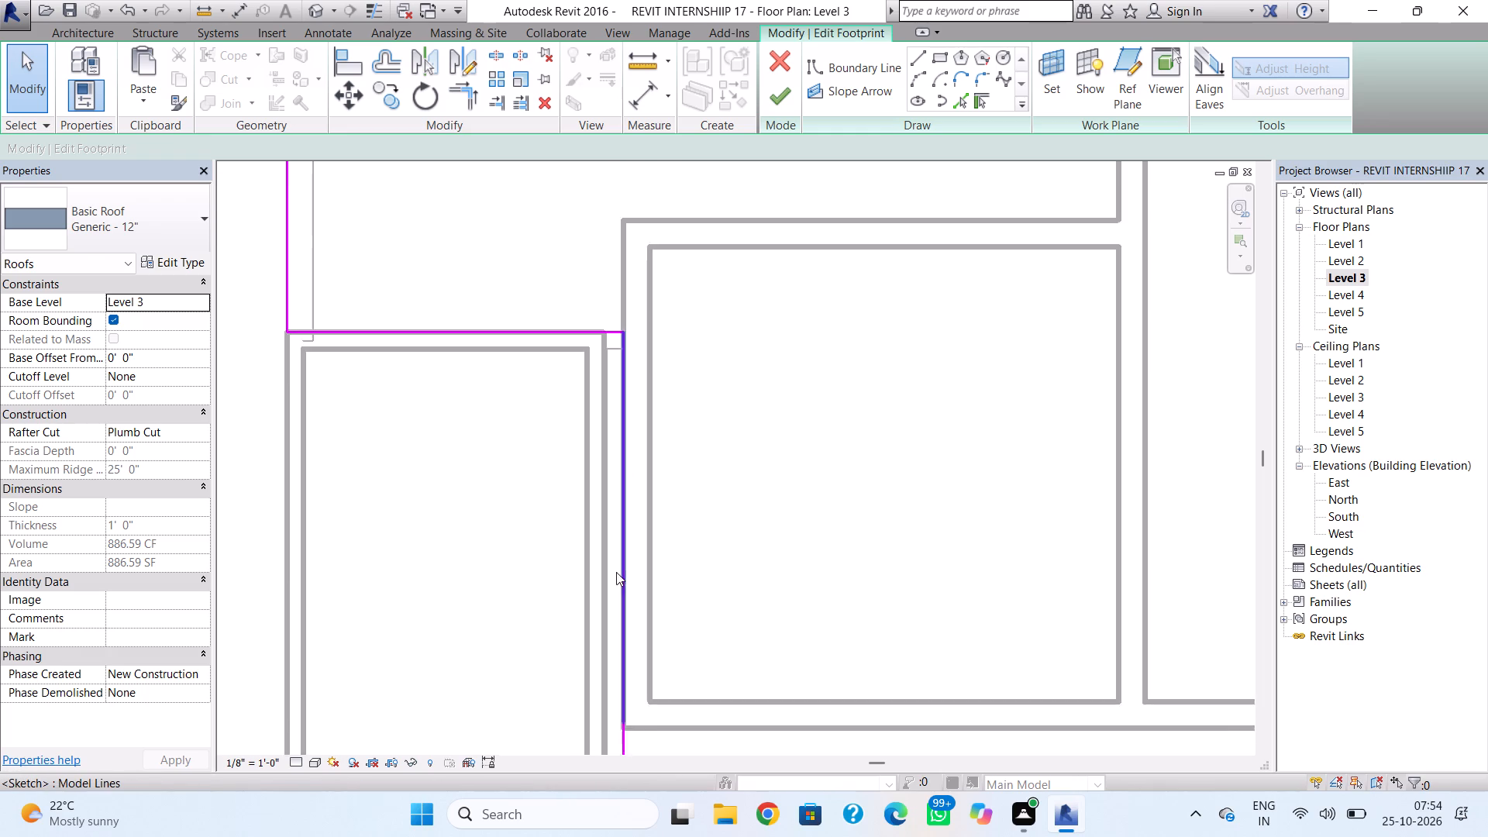
scroll(612, 553, up, 1)
middle_drag(605, 513, 586, 431)
click(604, 514)
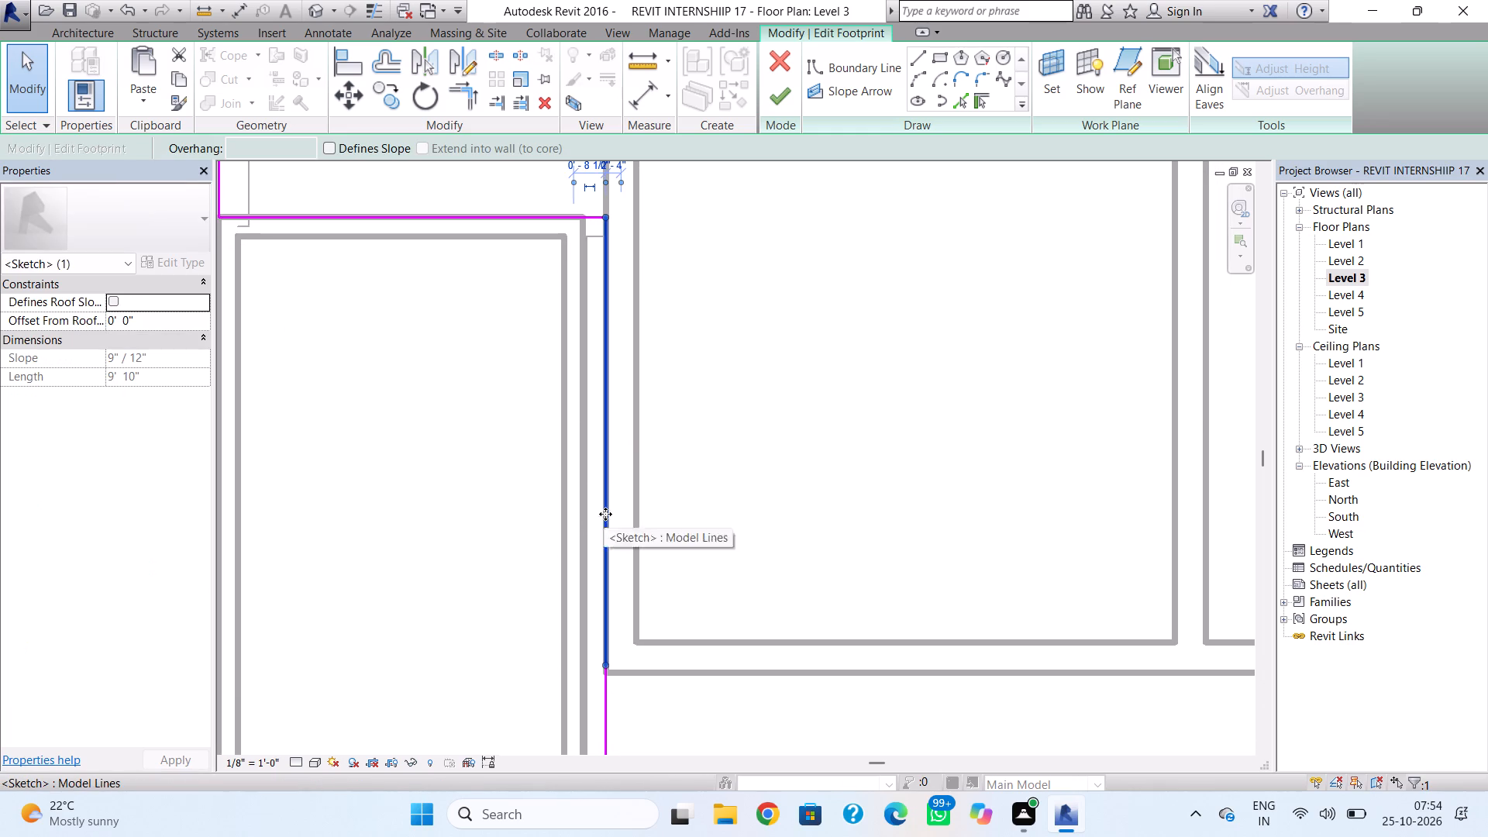
key(Right)
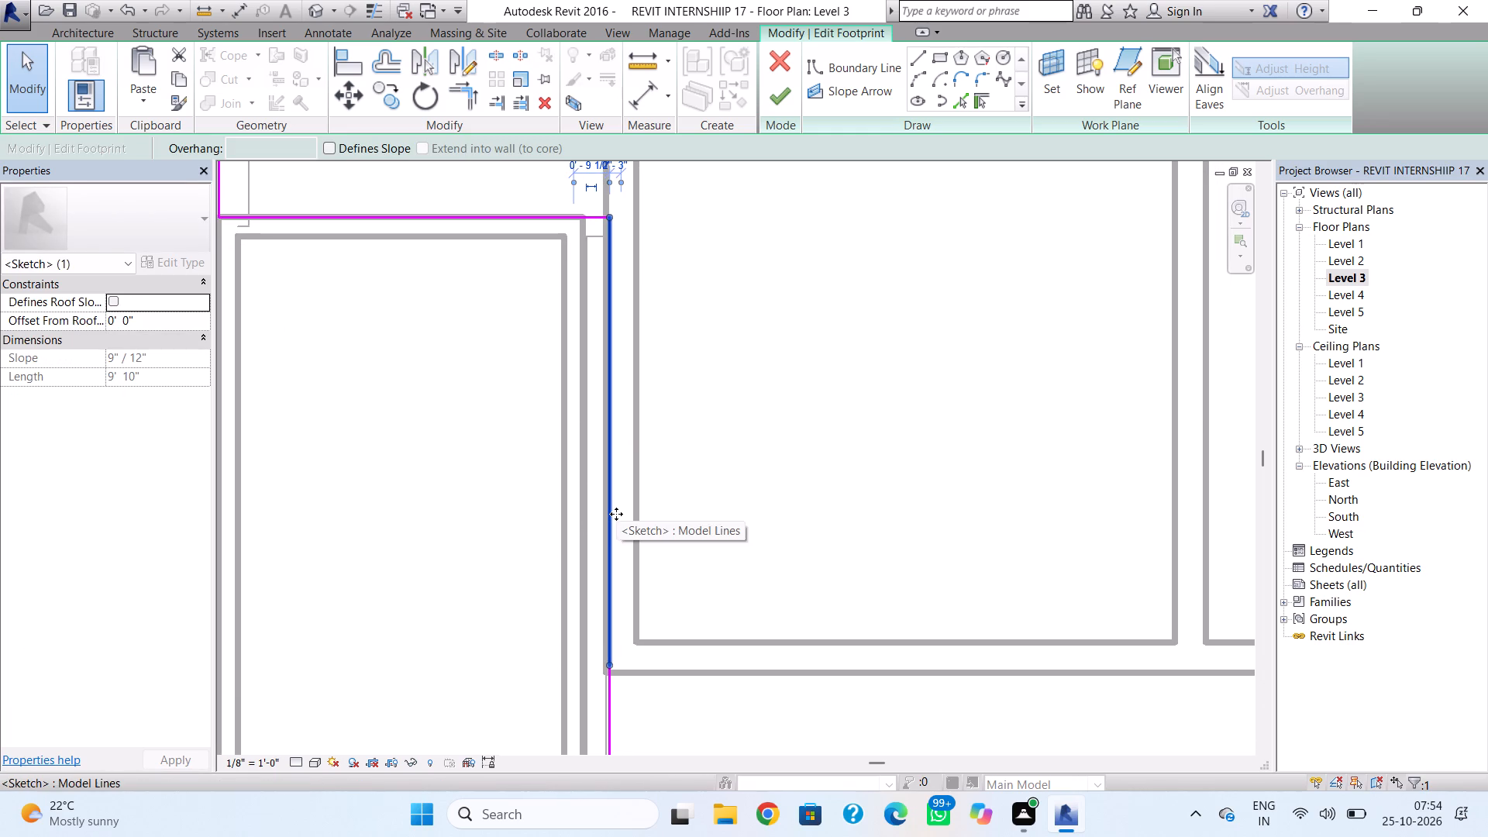
click(785, 98)
key(1)
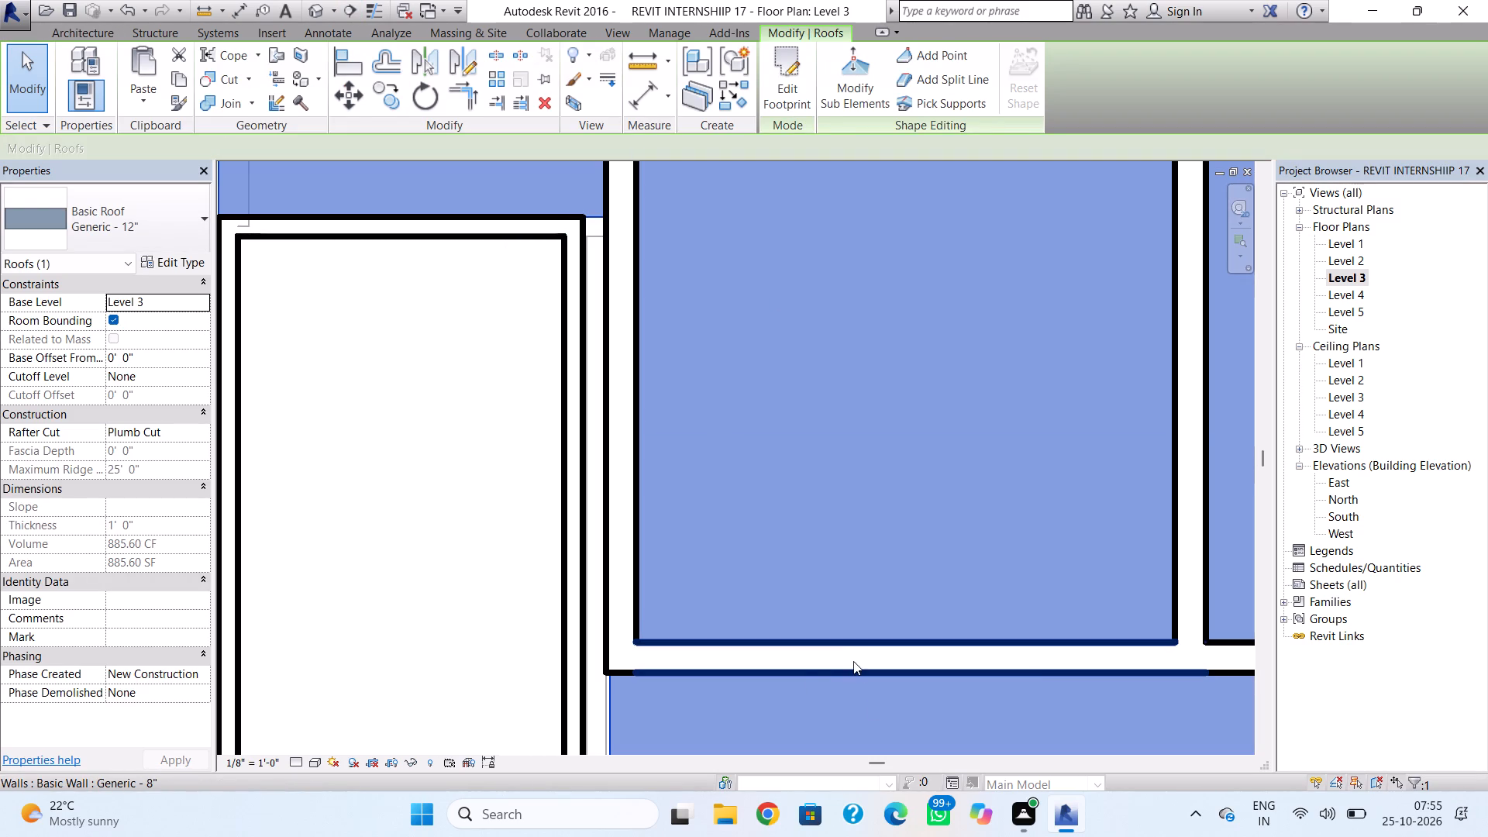
key(Escape)
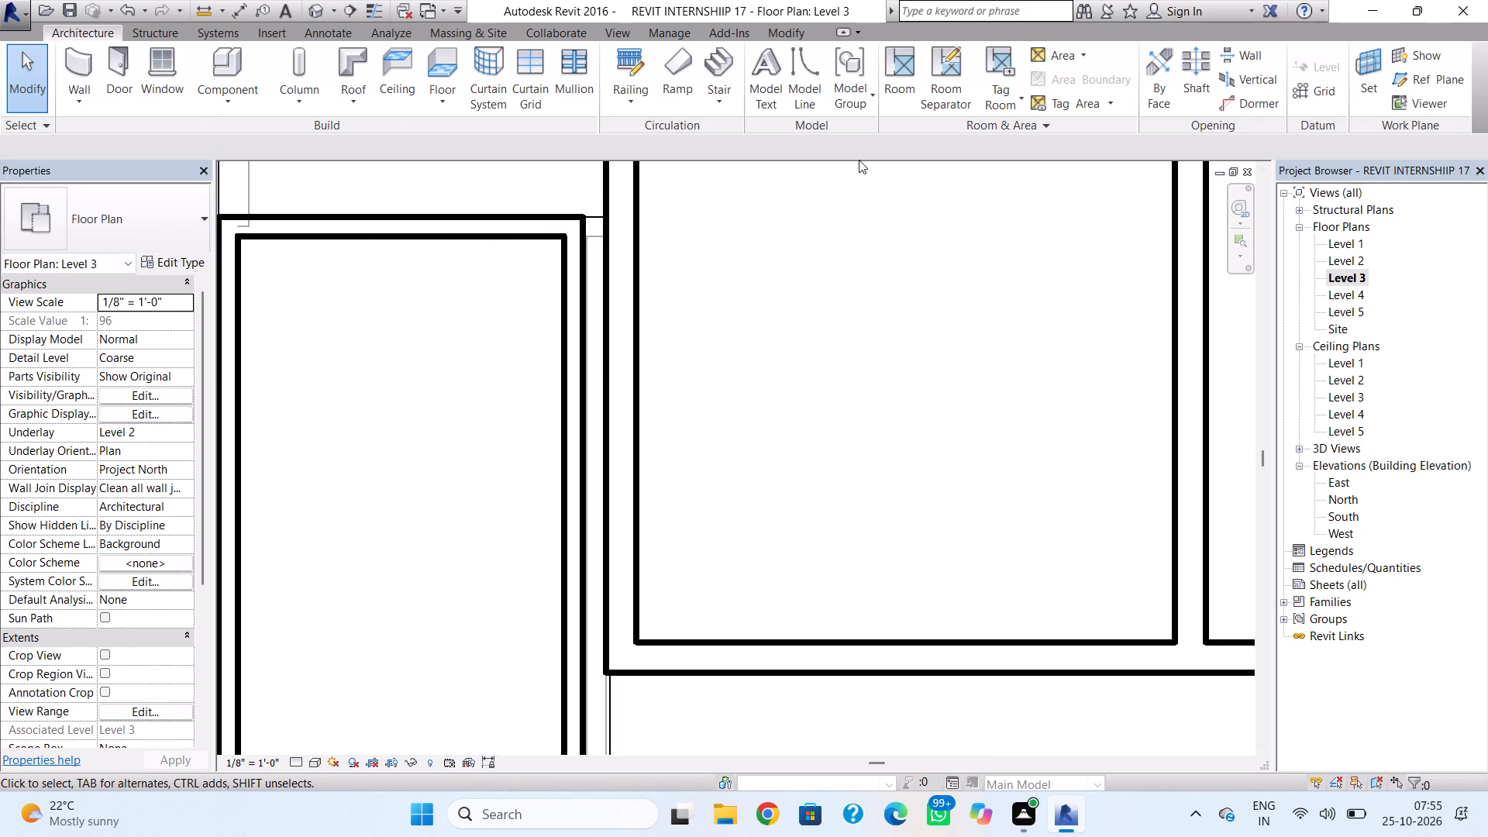
In the 3D view, stretch the top of the west enclosure's 12' 3 1/2" side wall up to a top offset of about 4' 10".
click(324, 7)
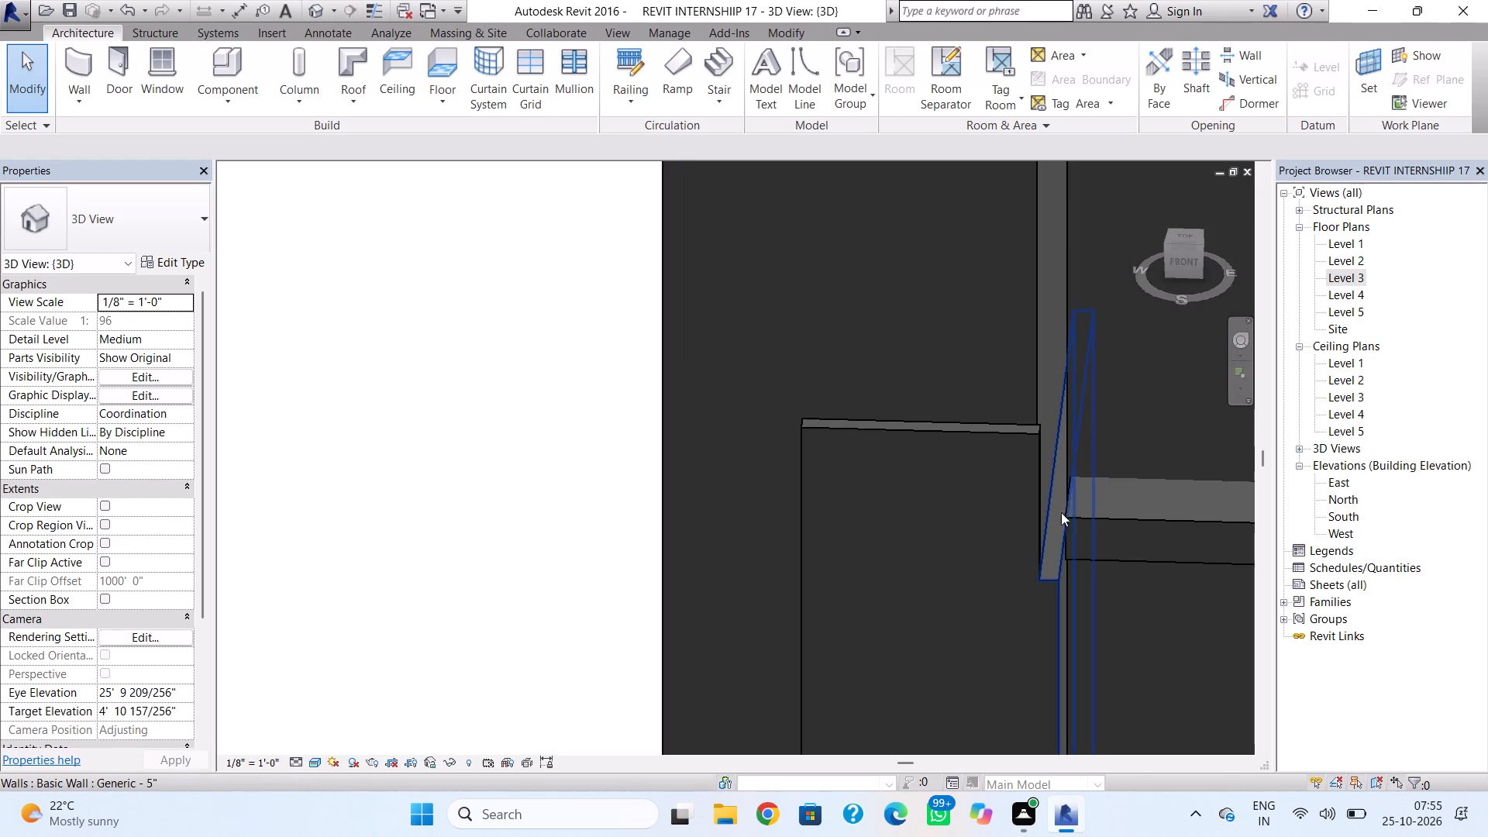
click(1056, 574)
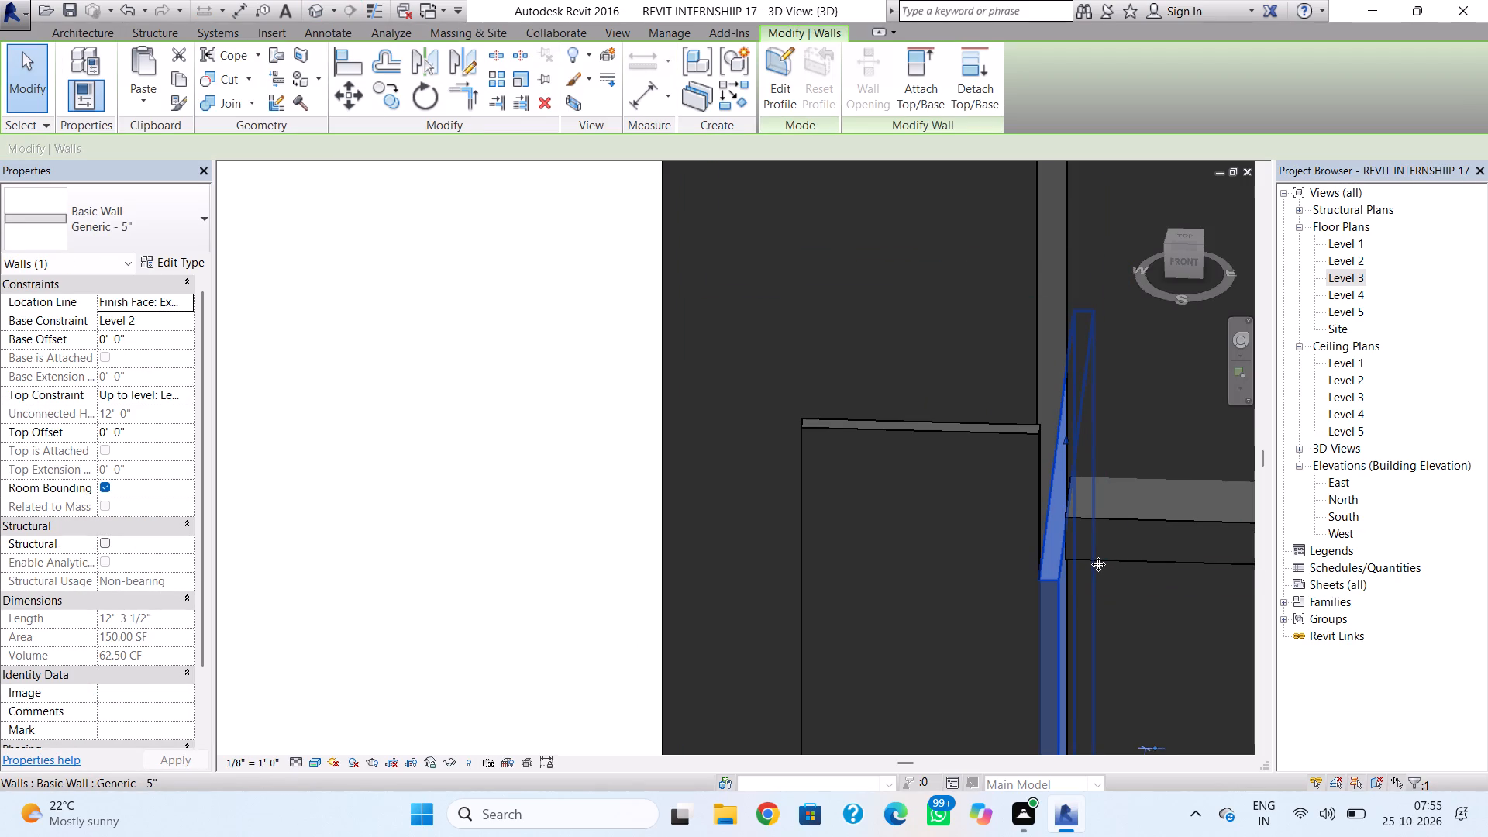
drag(1065, 441, 1052, 379)
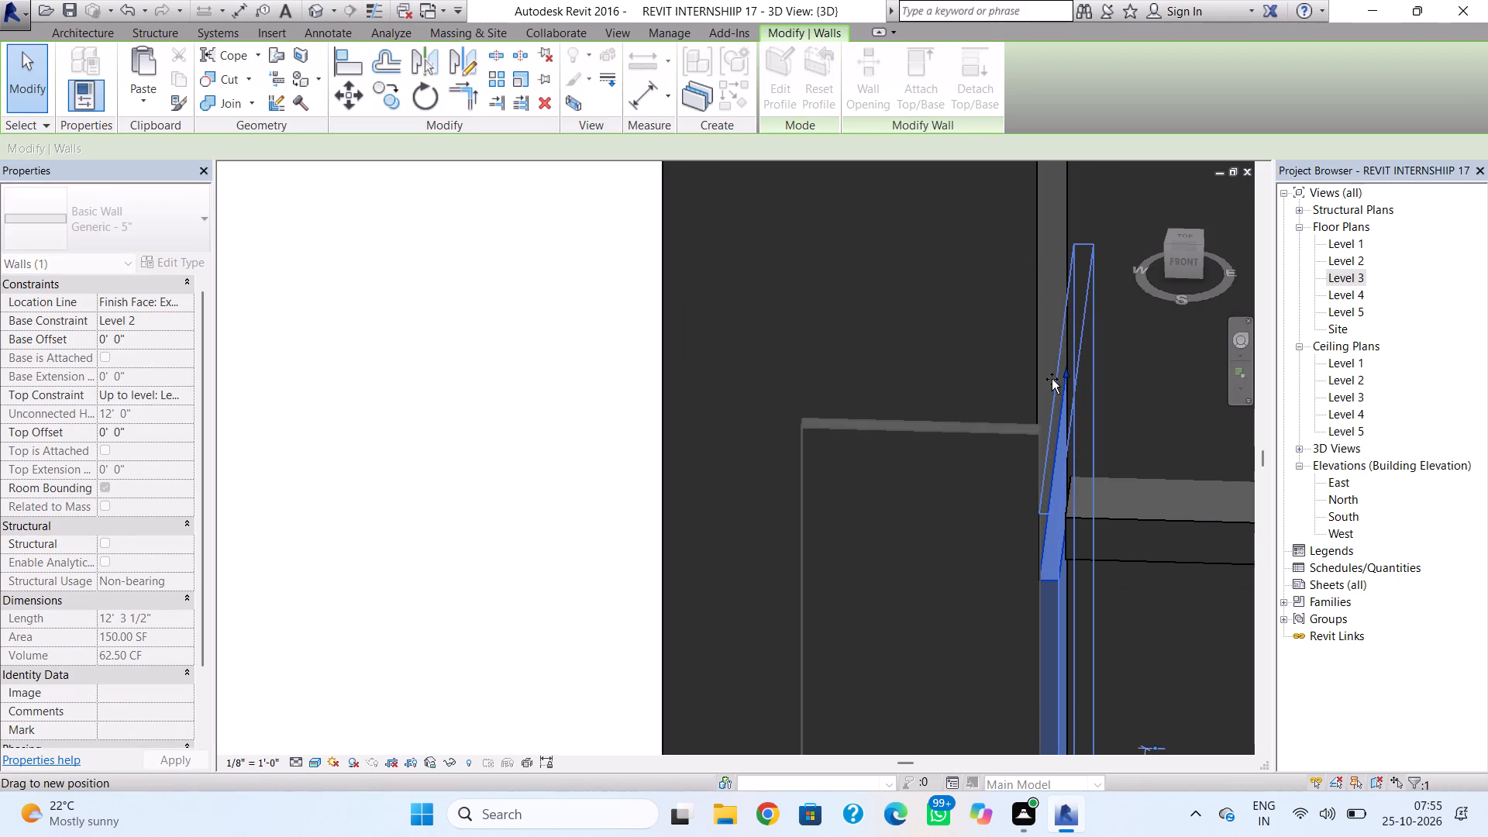
drag(1052, 379, 1050, 356)
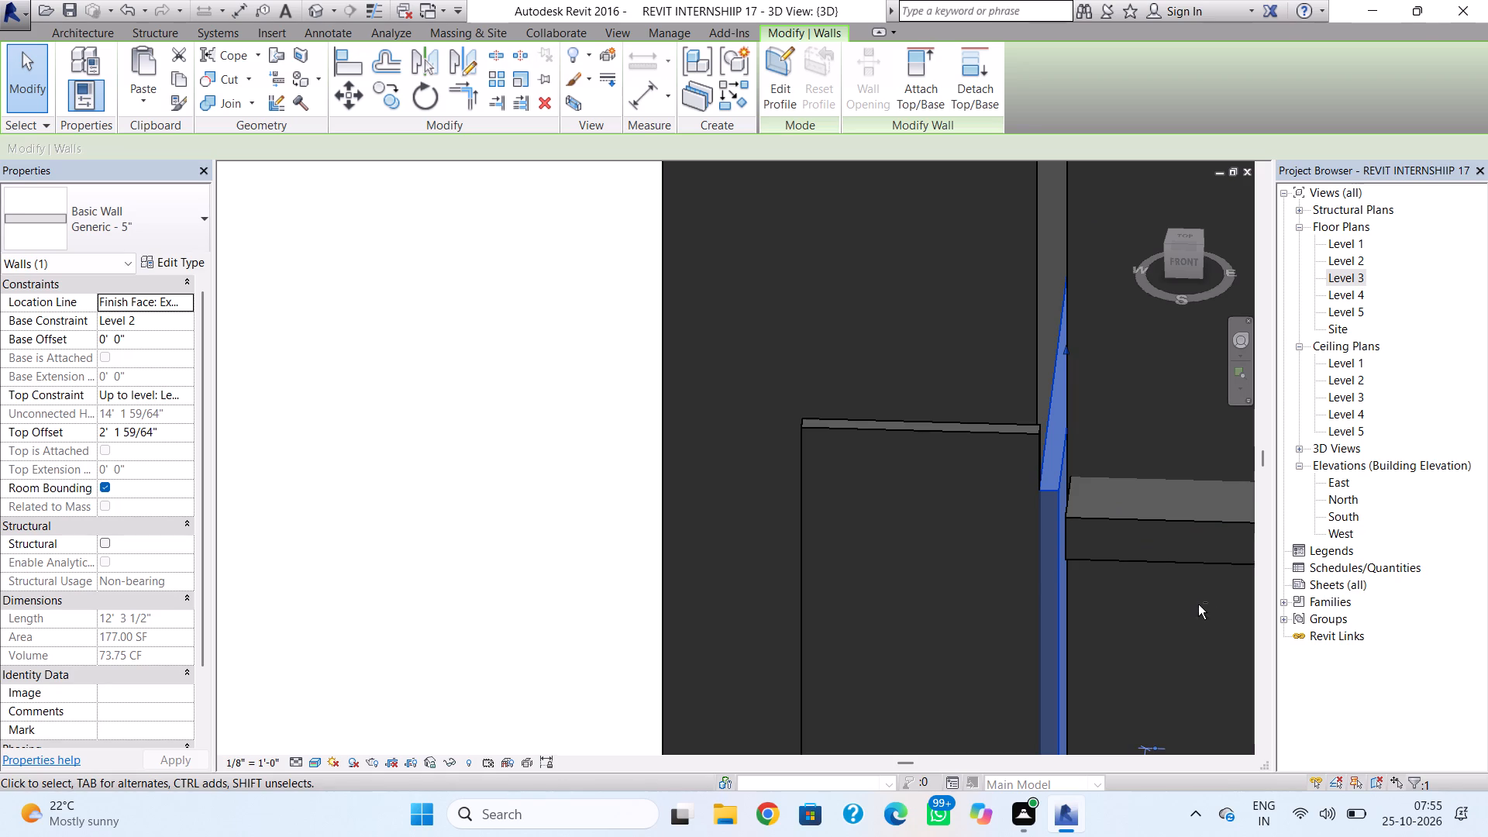
shift+right_drag(1198, 601, 1082, 587)
shift+right_drag(929, 550, 1049, 536)
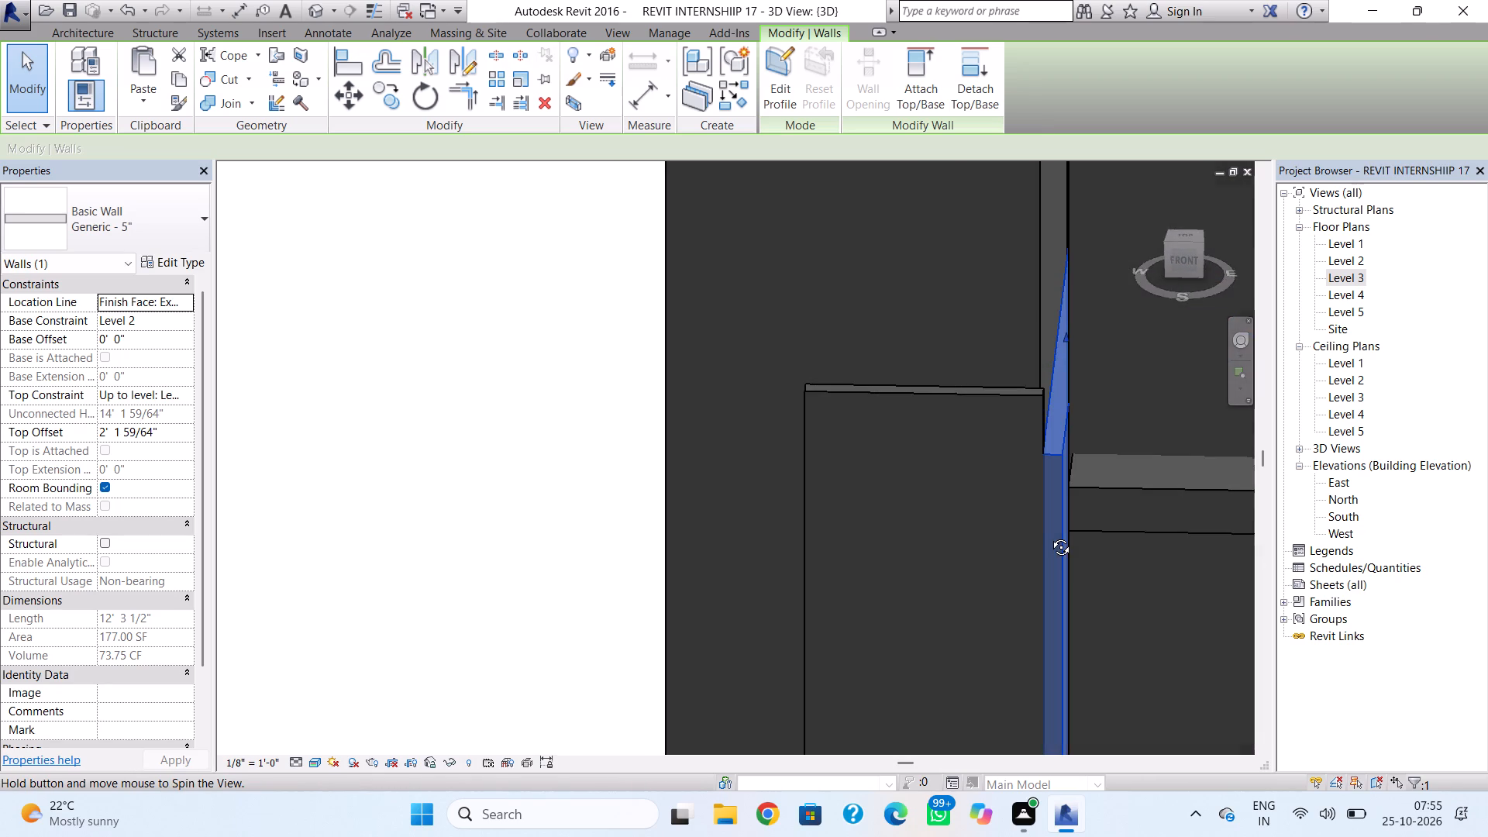
shift+right_drag(1049, 536, 1031, 580)
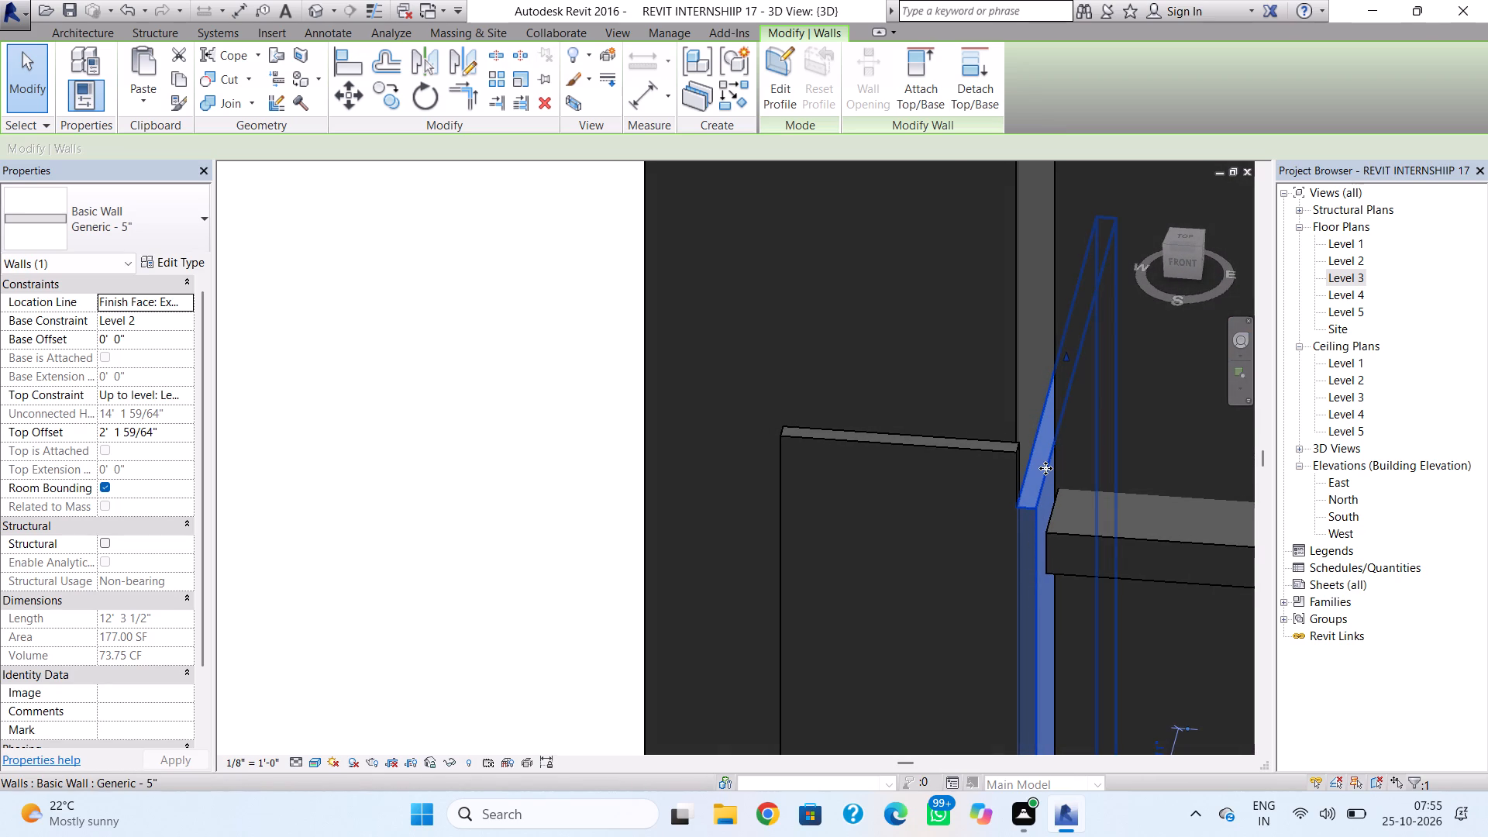
click(1045, 468)
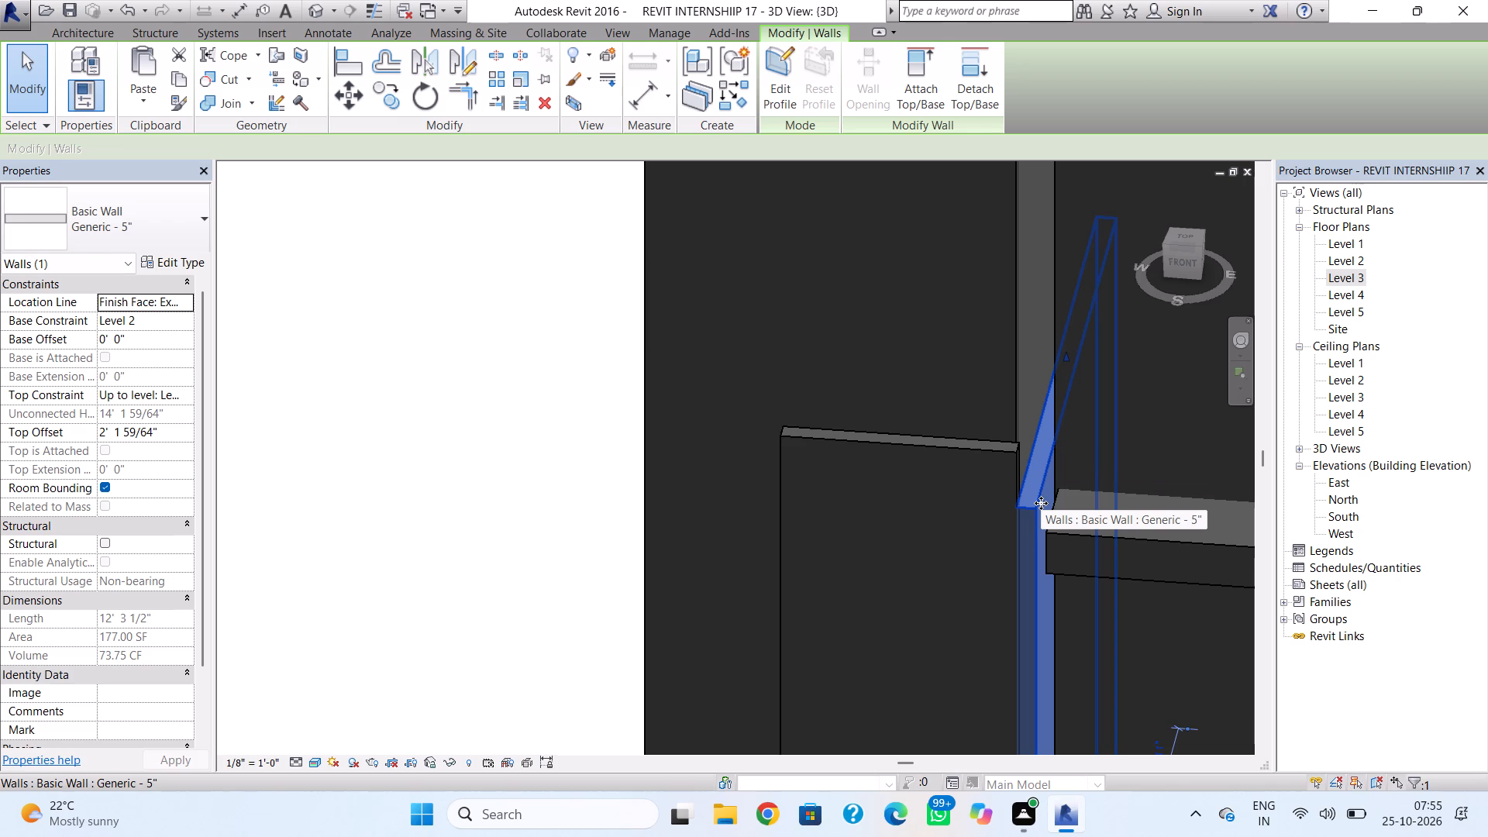
shift+right_drag(1111, 513, 1090, 524)
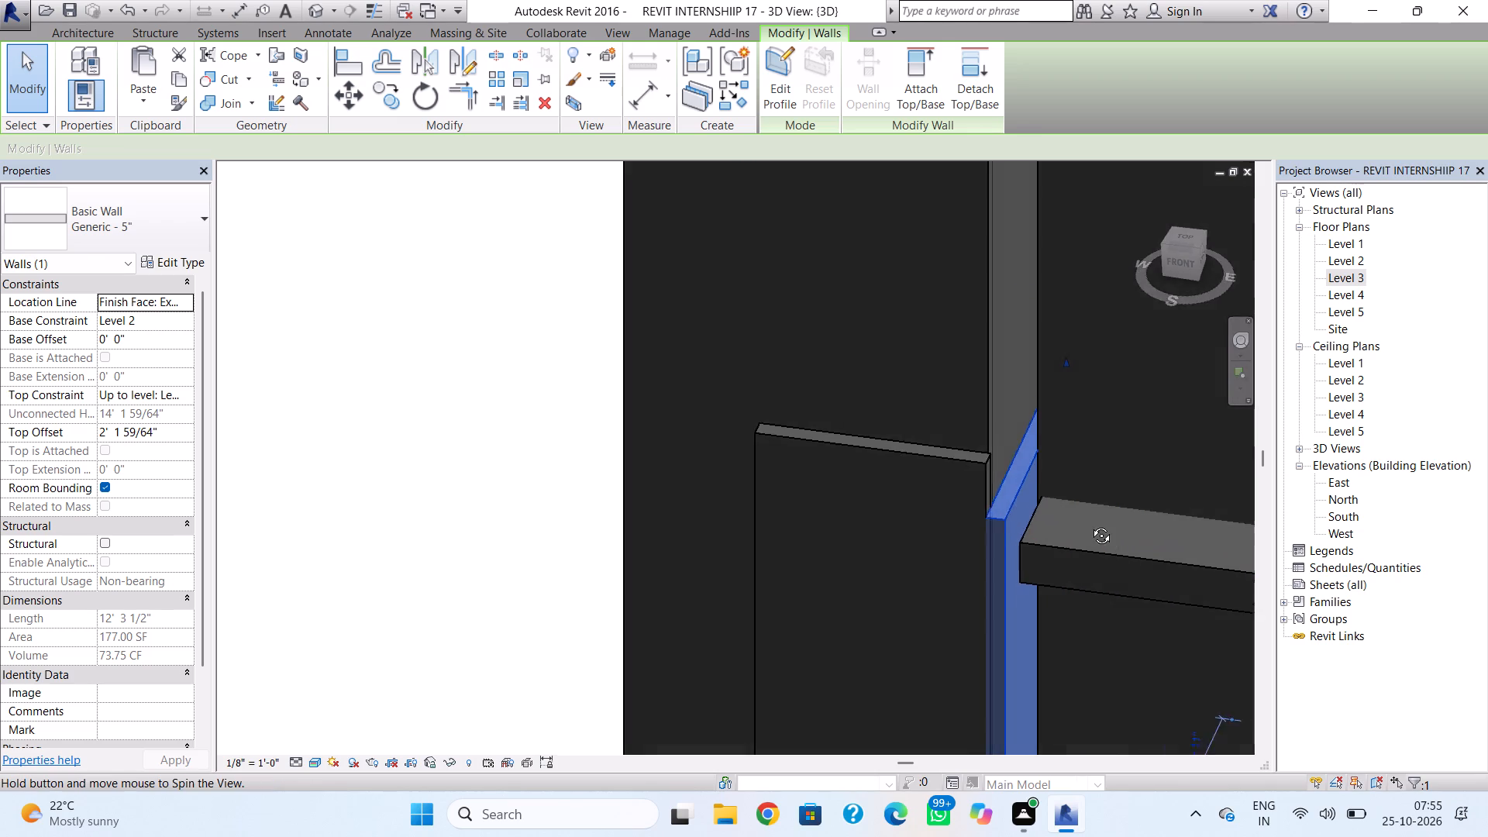
shift+right_drag(1090, 524, 1013, 474)
shift+right_drag(1010, 470, 1049, 464)
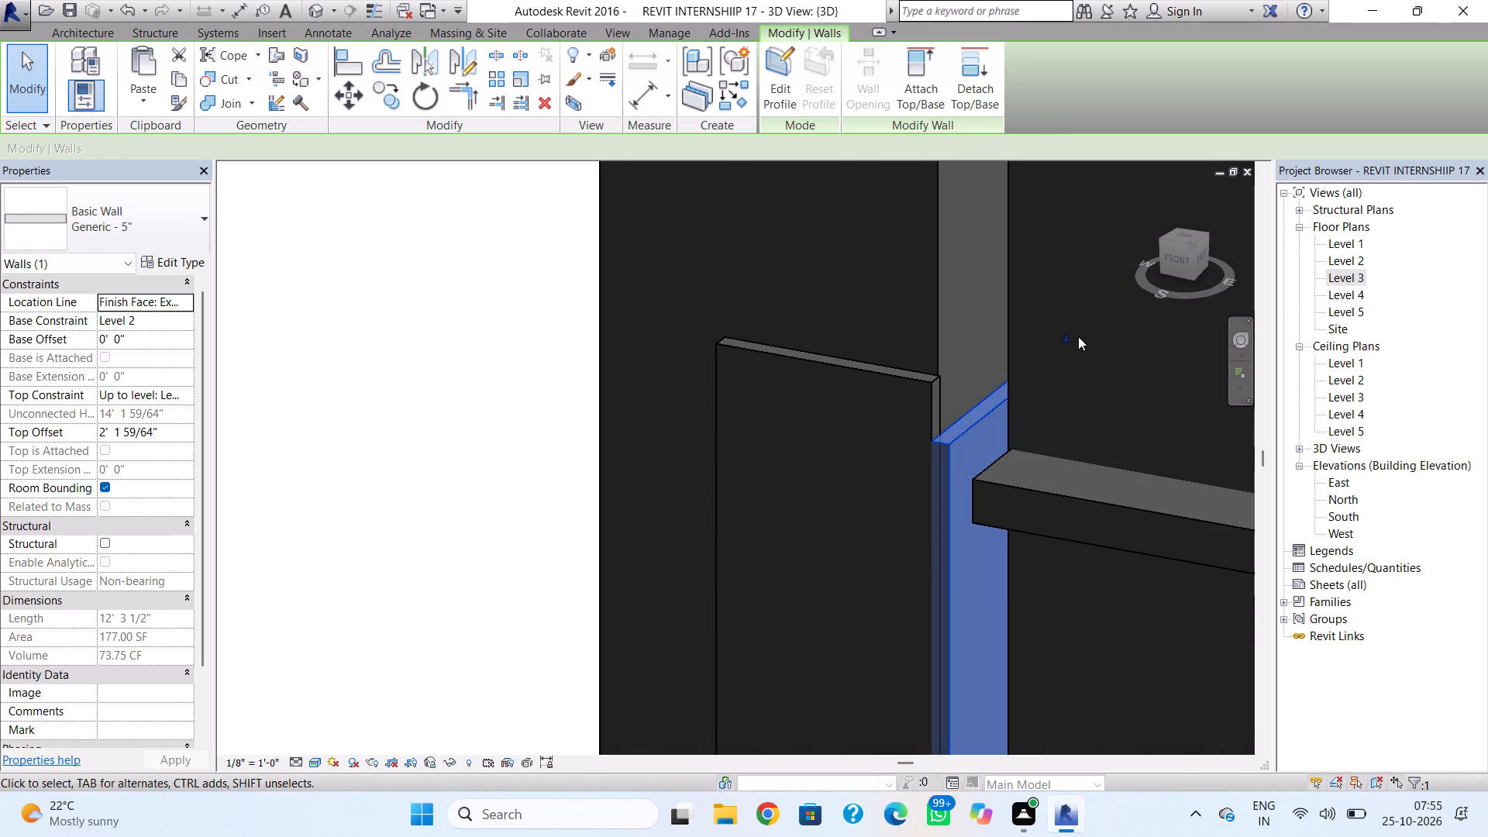
drag(1066, 339, 1039, 228)
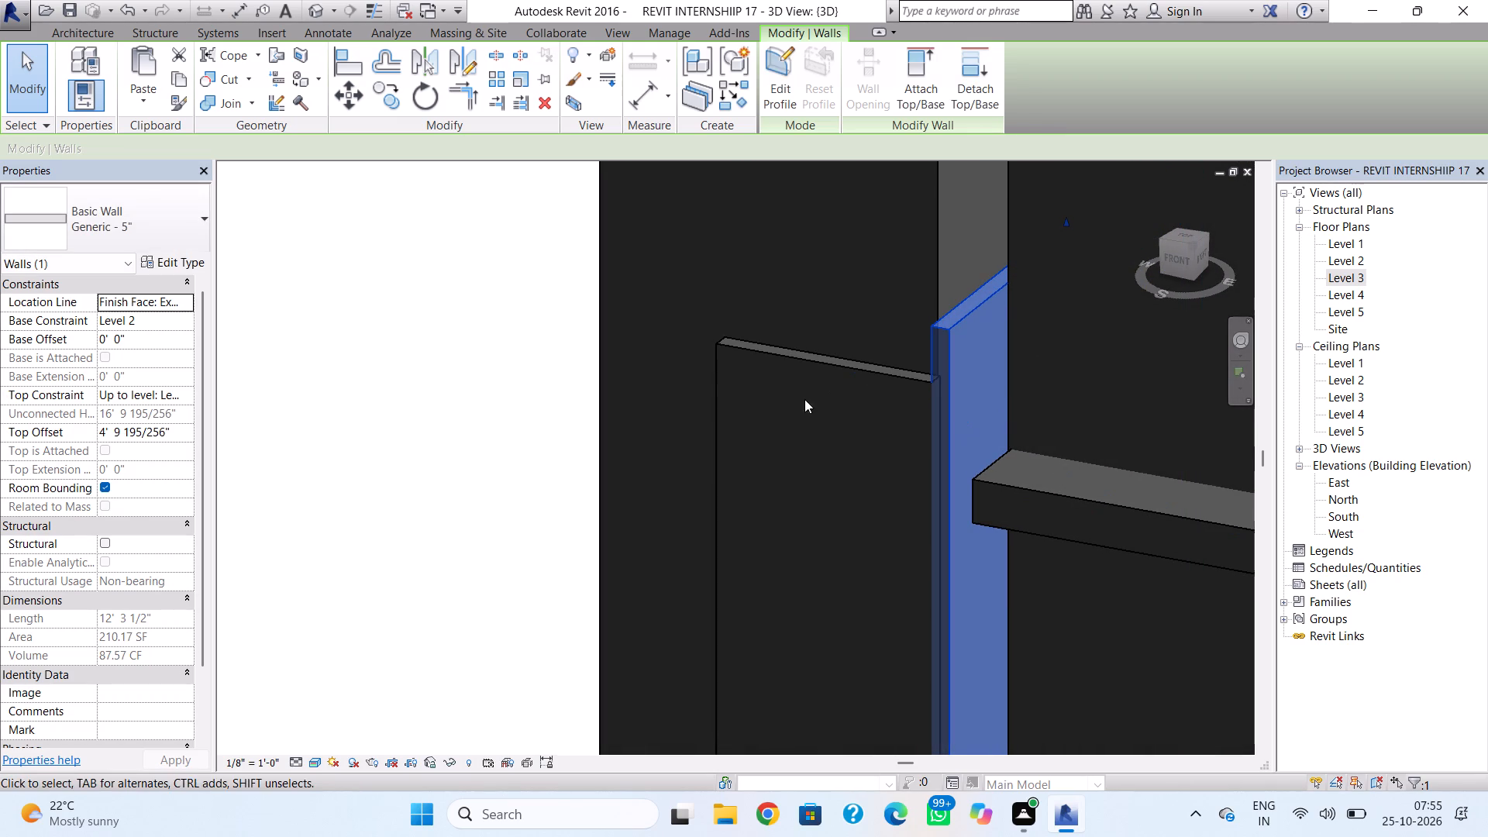
Stretch the top of the west enclosure's 5' 3 1/2" front wall upward, beyond a top offset of 7' 2 5/8".
click(831, 360)
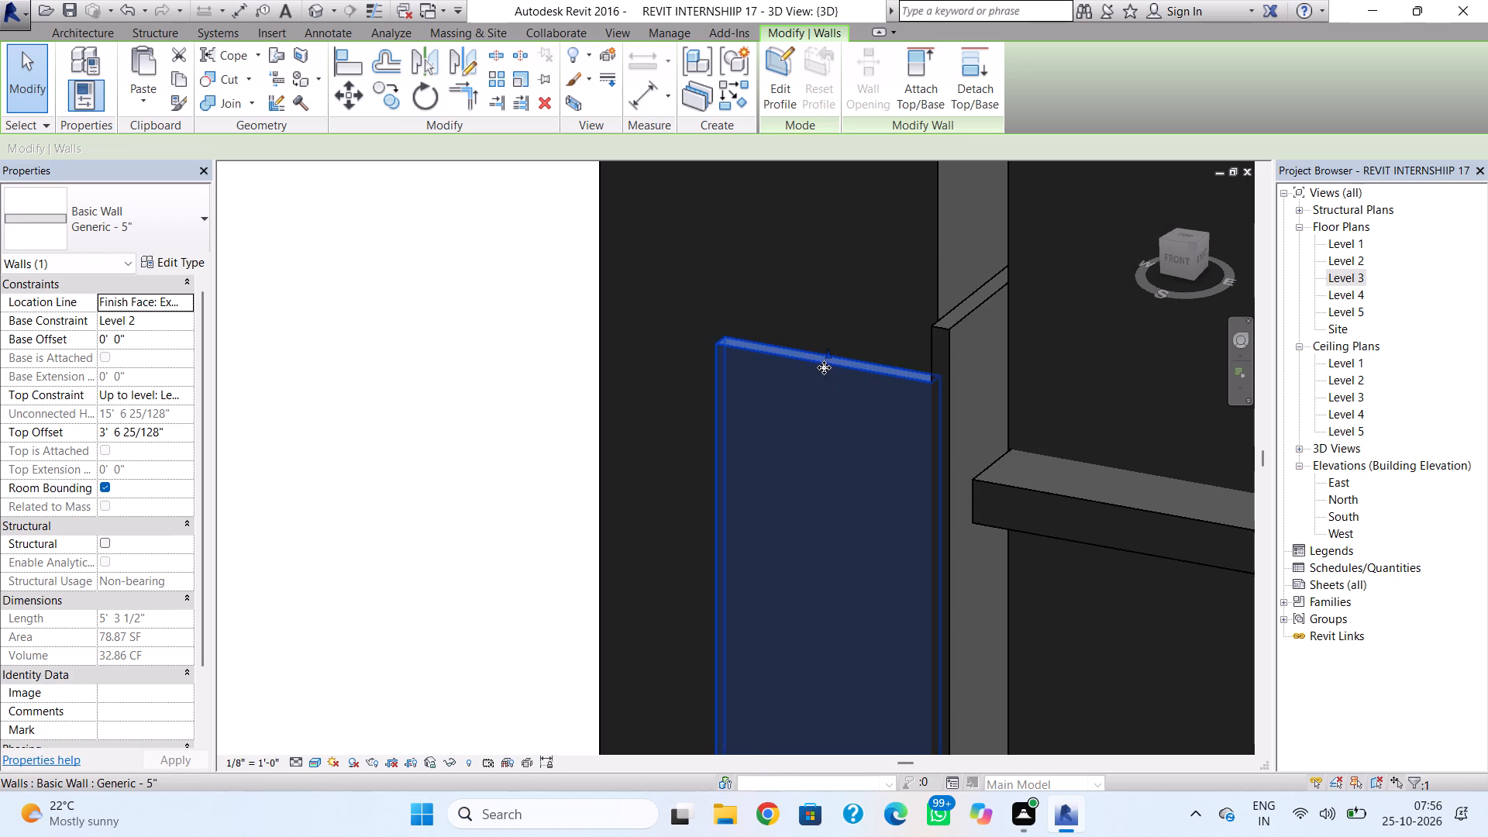
drag(827, 360, 822, 199)
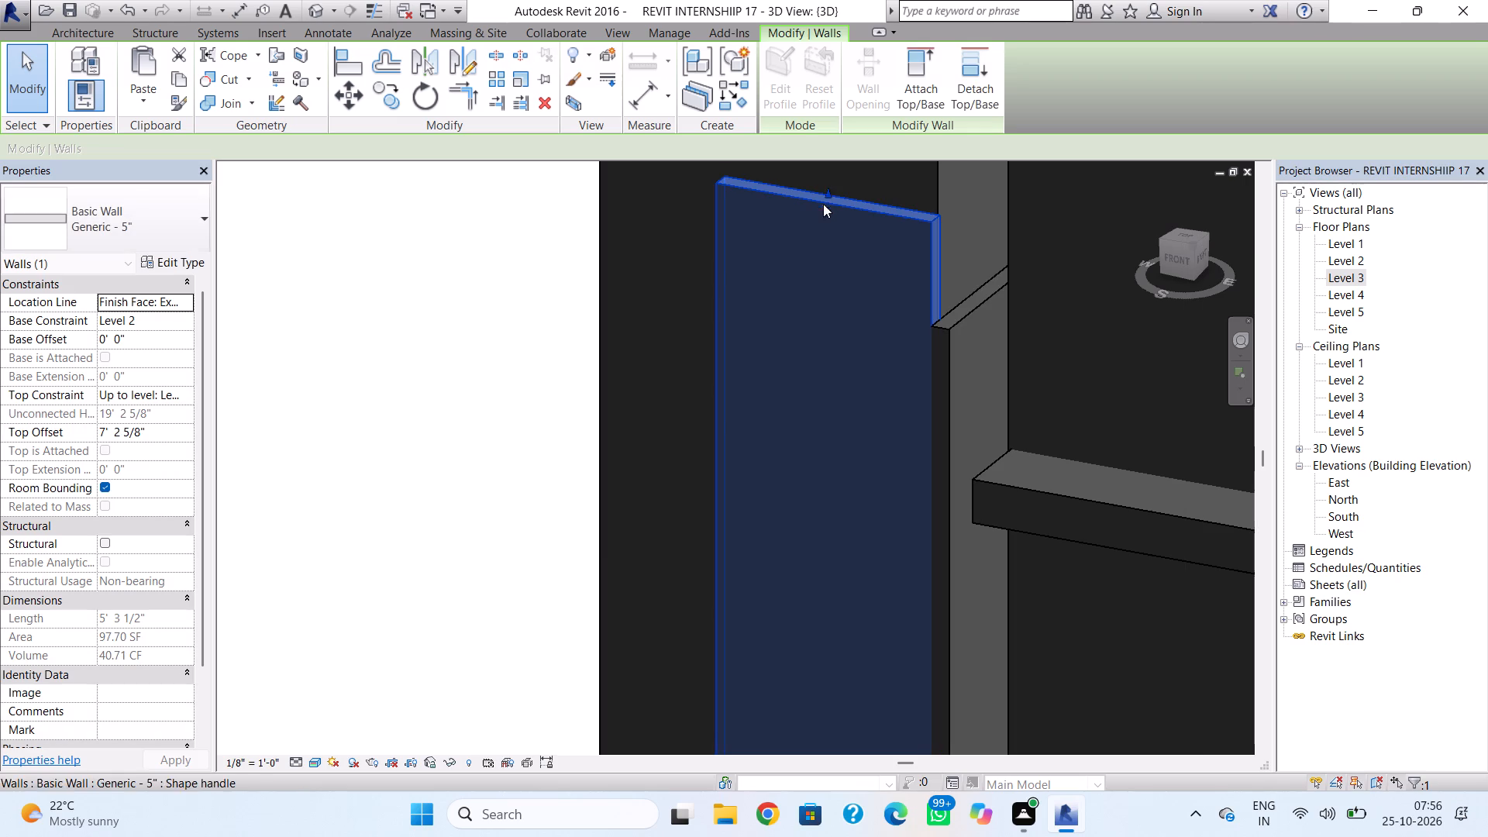
scroll(846, 305, down, 2)
middle_drag(876, 350, 896, 412)
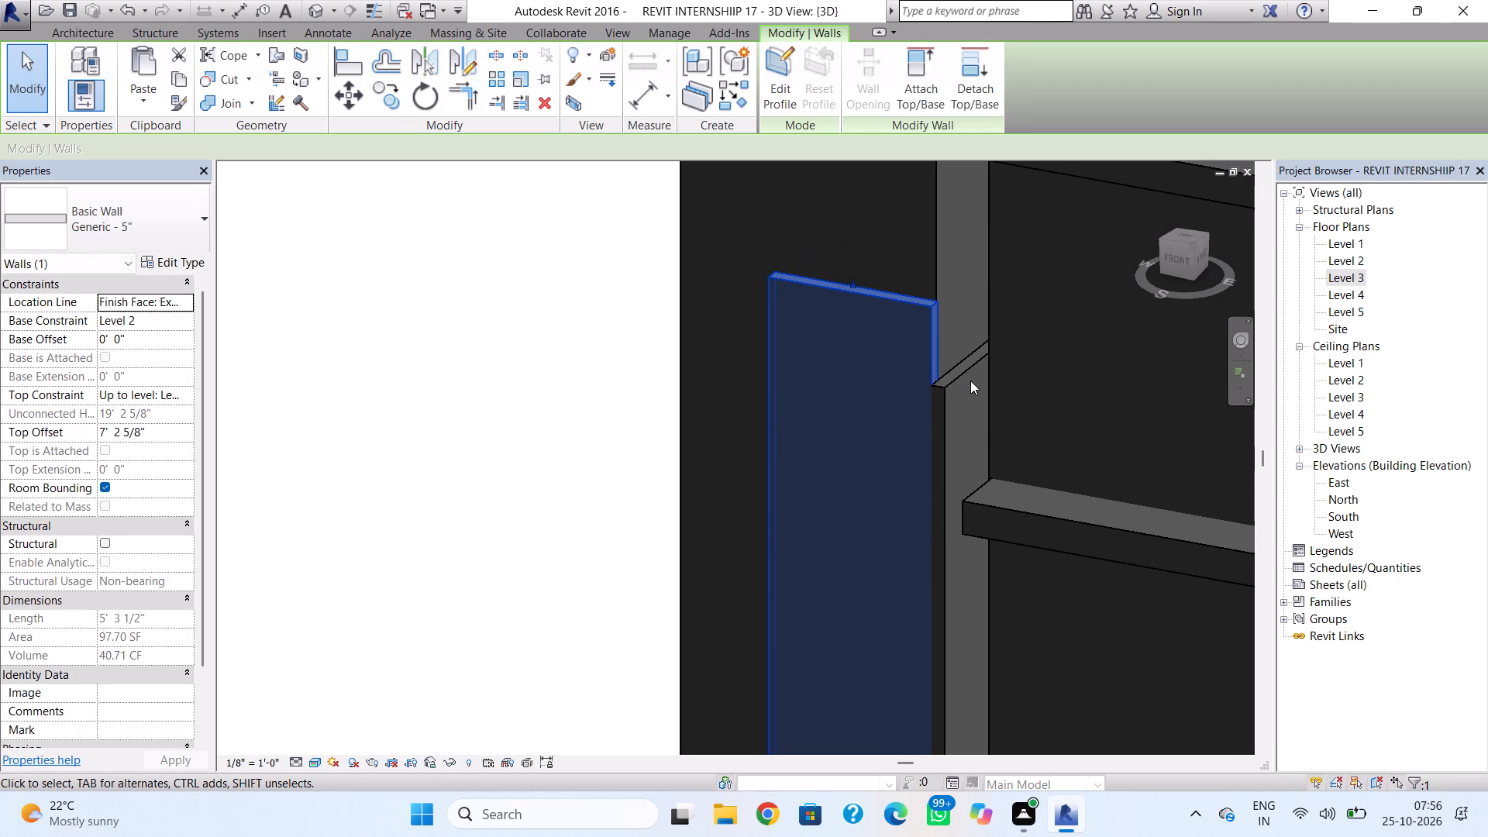
scroll(957, 401, down, 4)
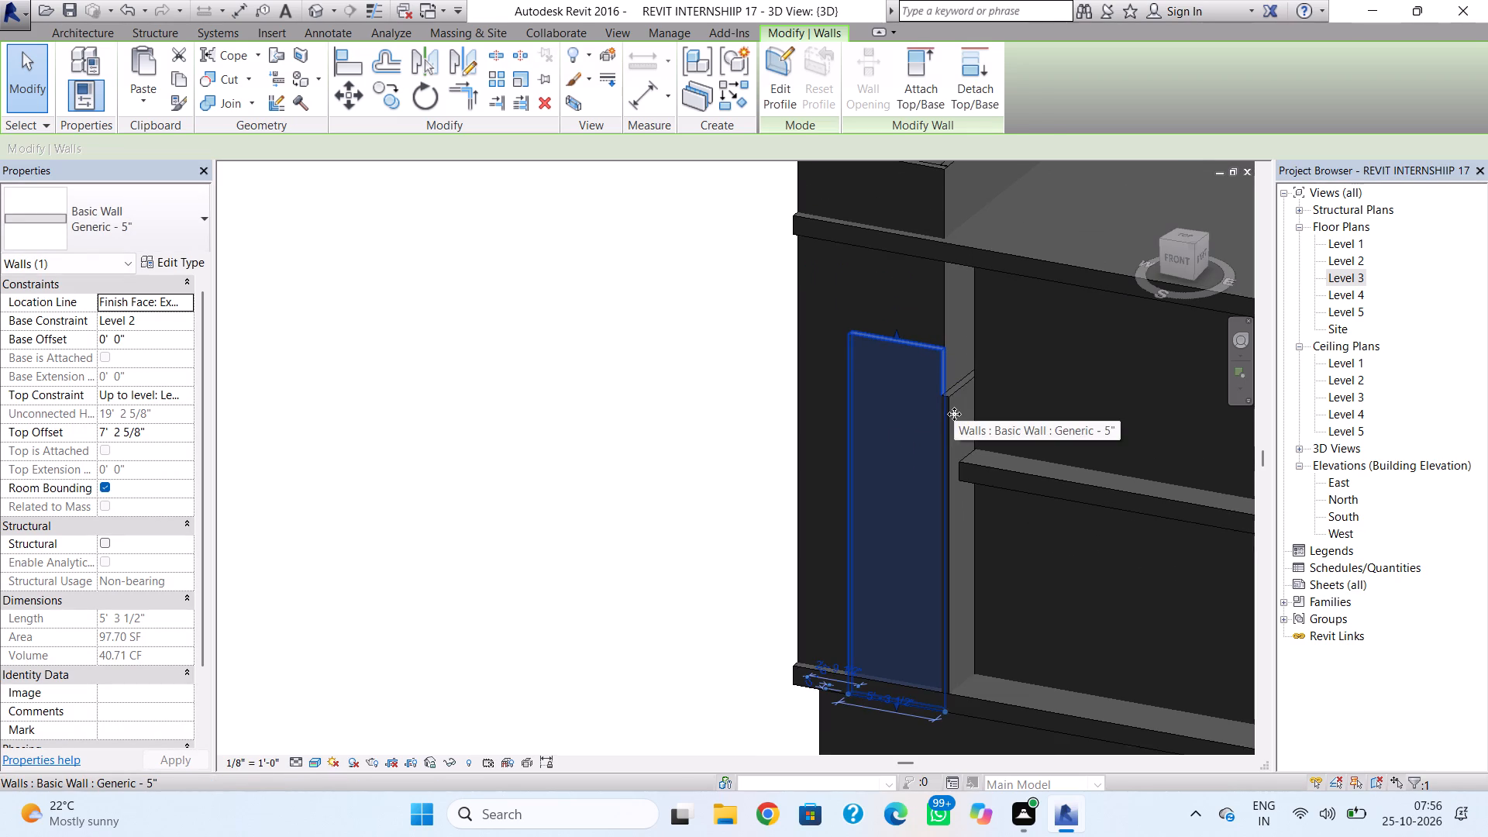
drag(901, 336, 894, 312)
Raise the enclosure's 12' 3 1/2" side wall to a top offset of about 8' 9", level with the front wall's top.
click(959, 388)
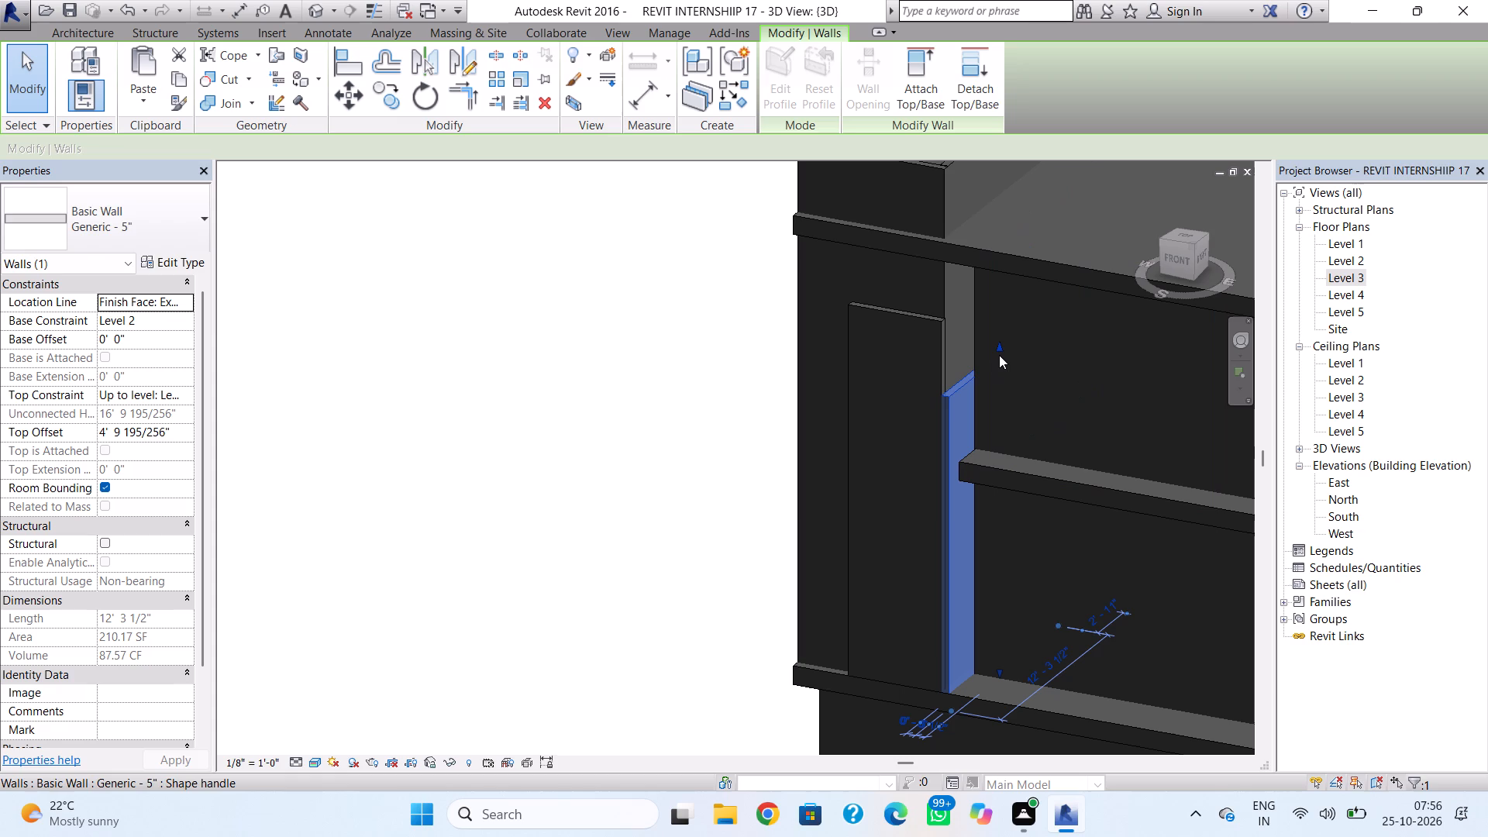
drag(1001, 350, 982, 283)
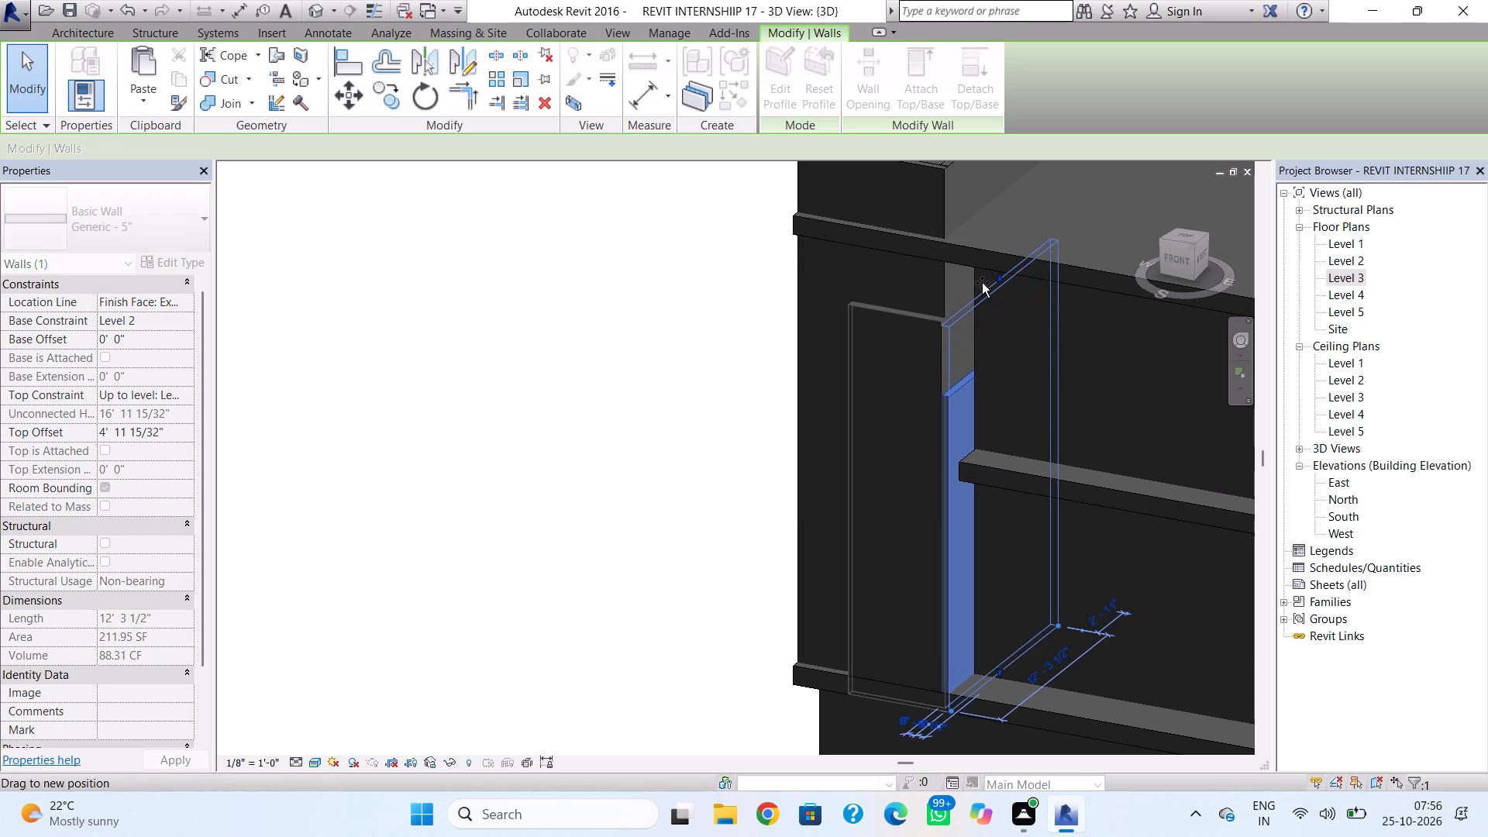
drag(982, 283, 982, 280)
key(Escape)
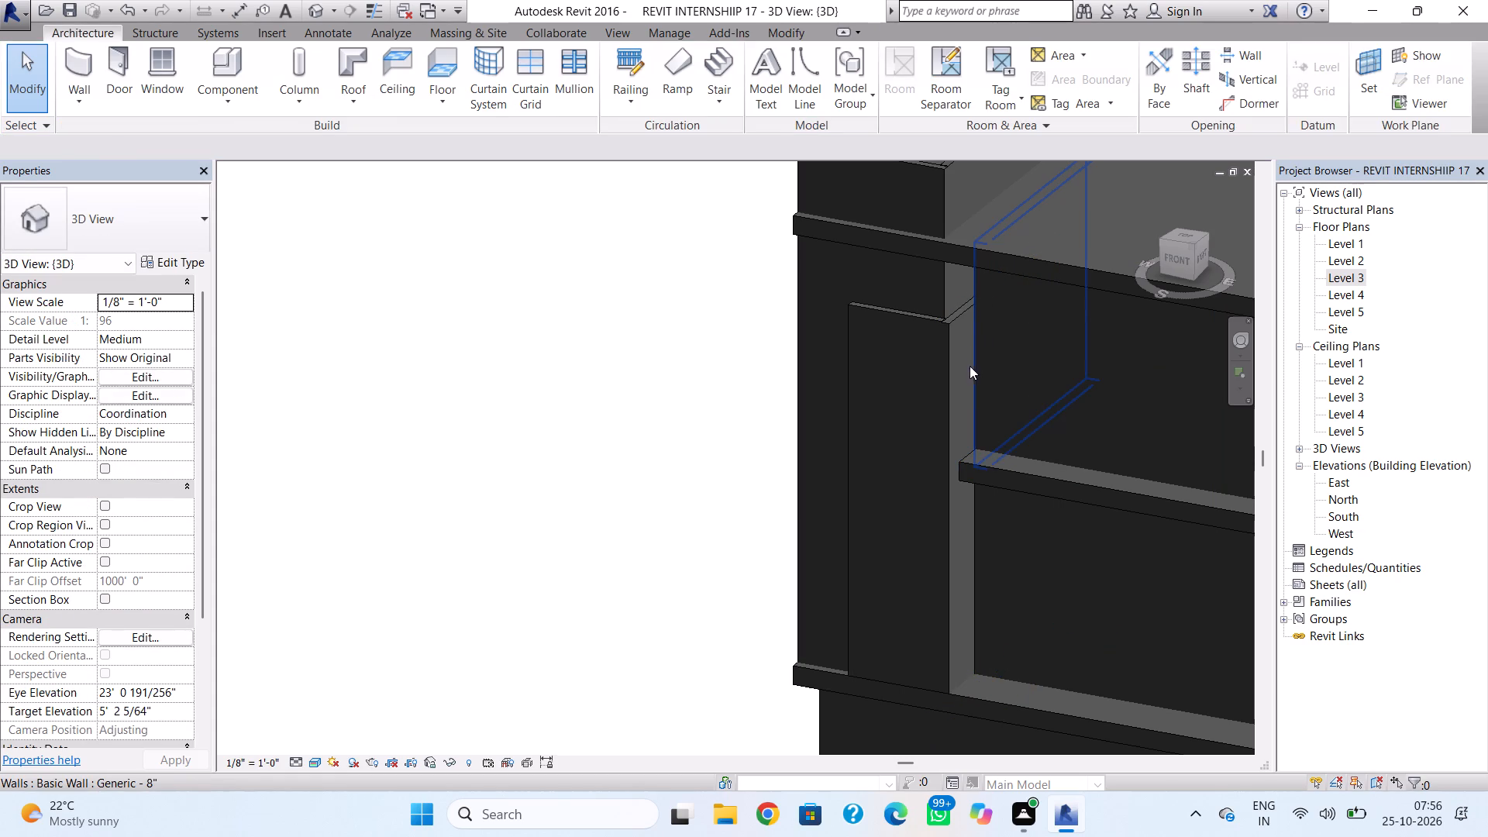
scroll(950, 305, up, 9)
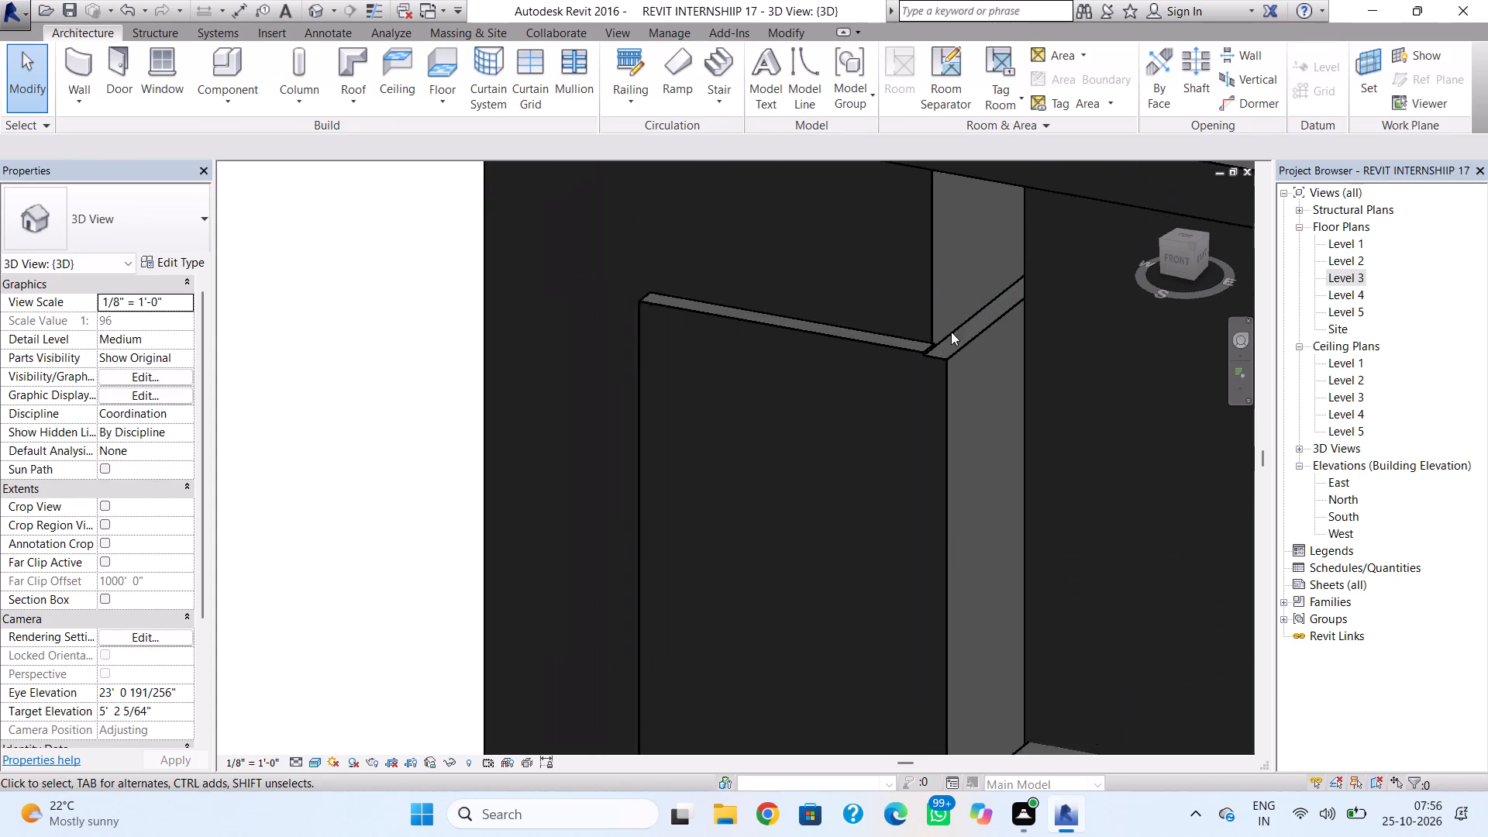
scroll(951, 332, up, 7)
middle_drag(949, 367, 880, 487)
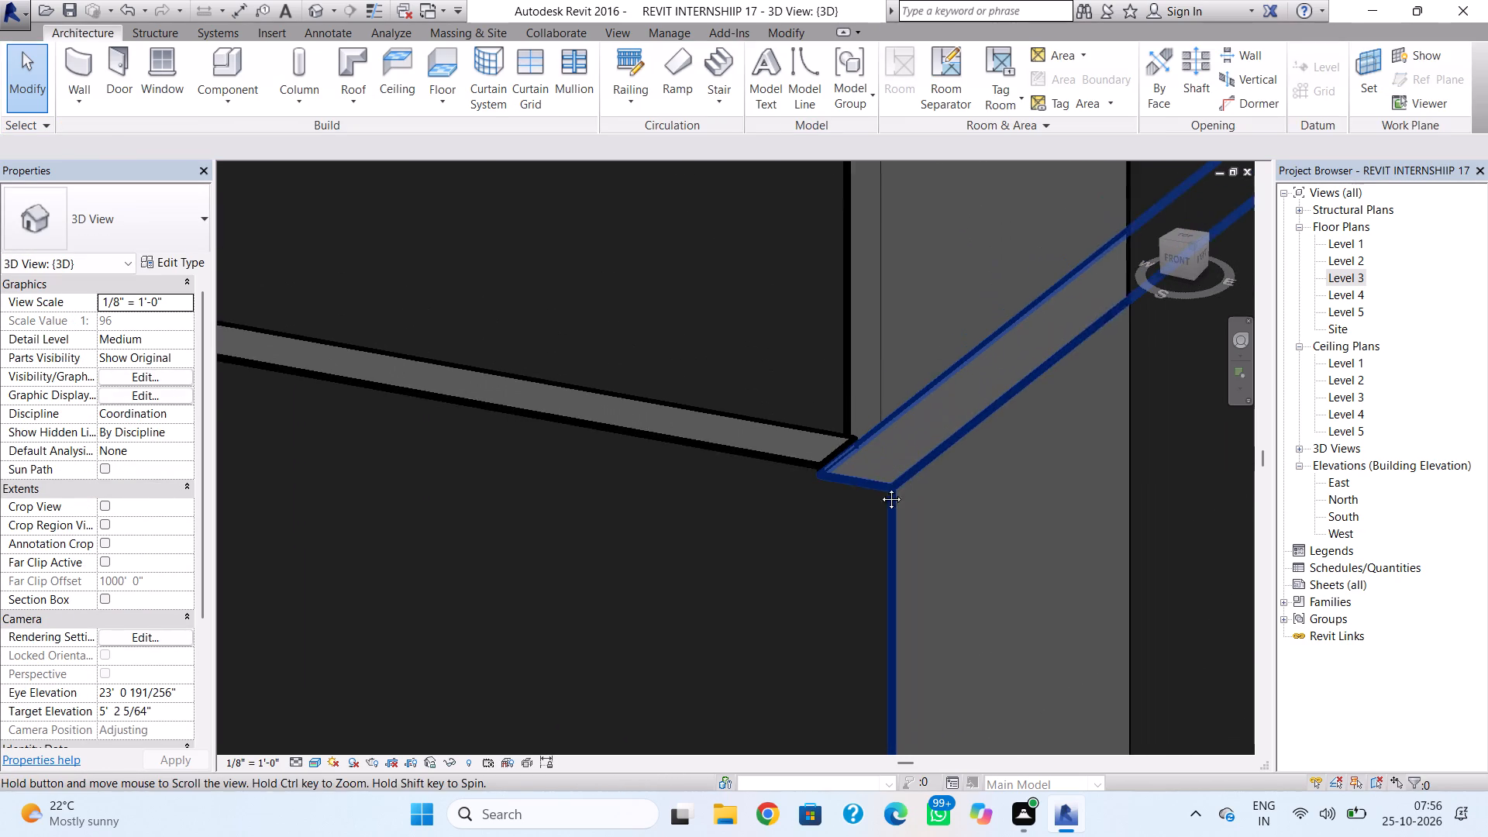
middle_drag(880, 487, 839, 511)
middle_drag(840, 505, 582, 626)
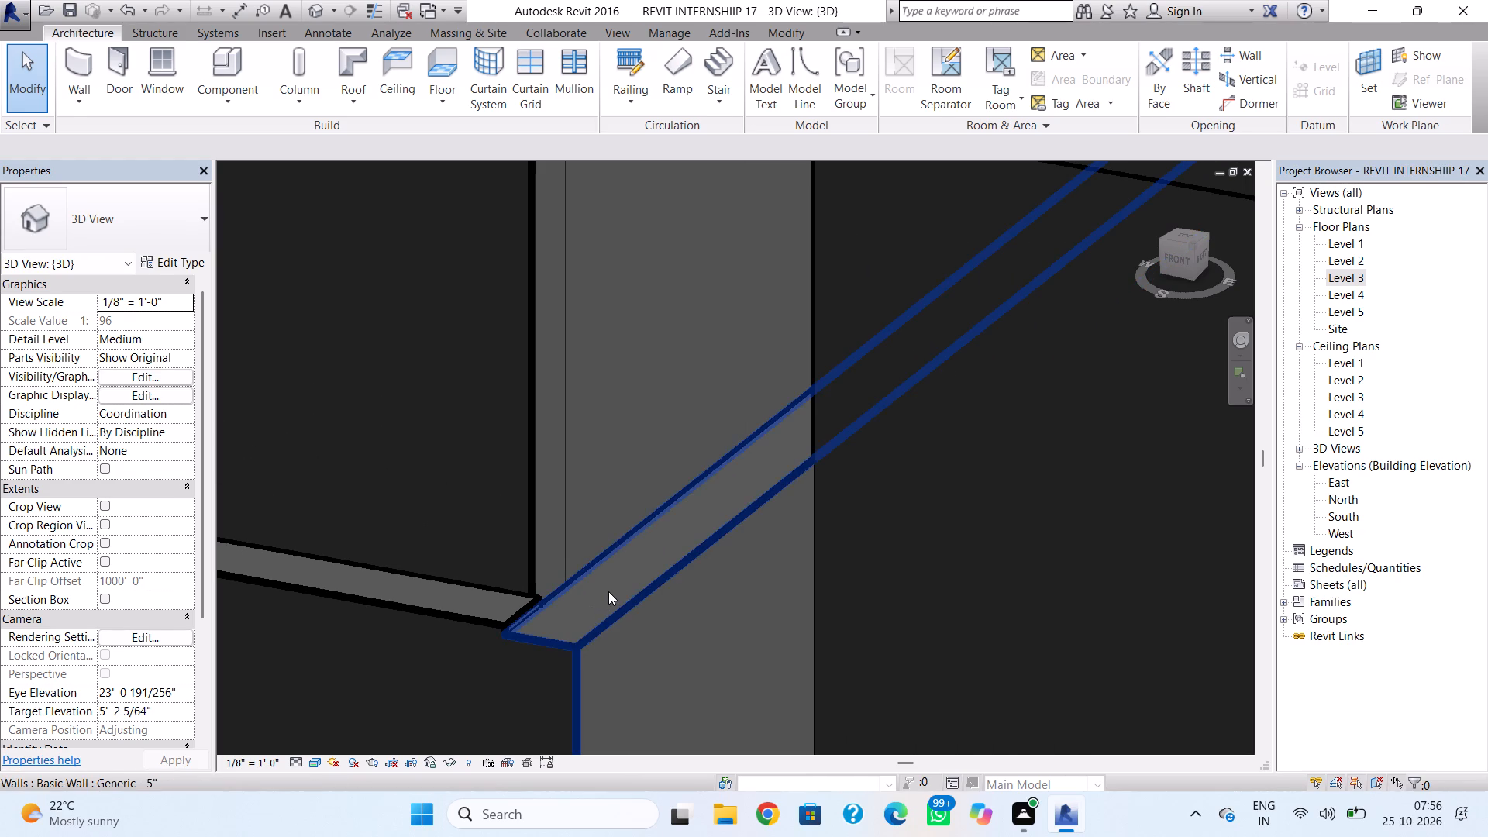
click(609, 591)
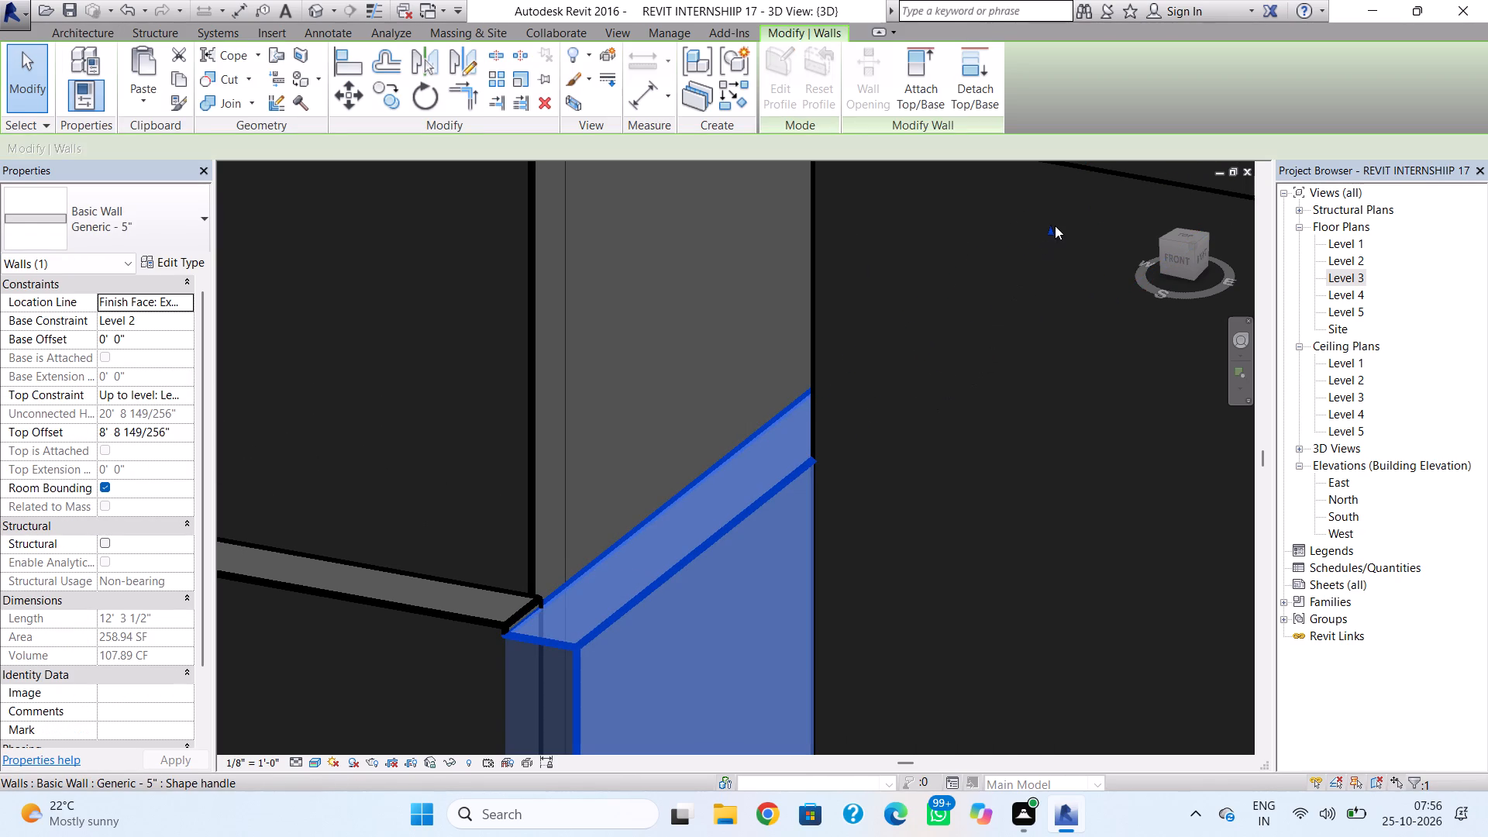
click(1054, 227)
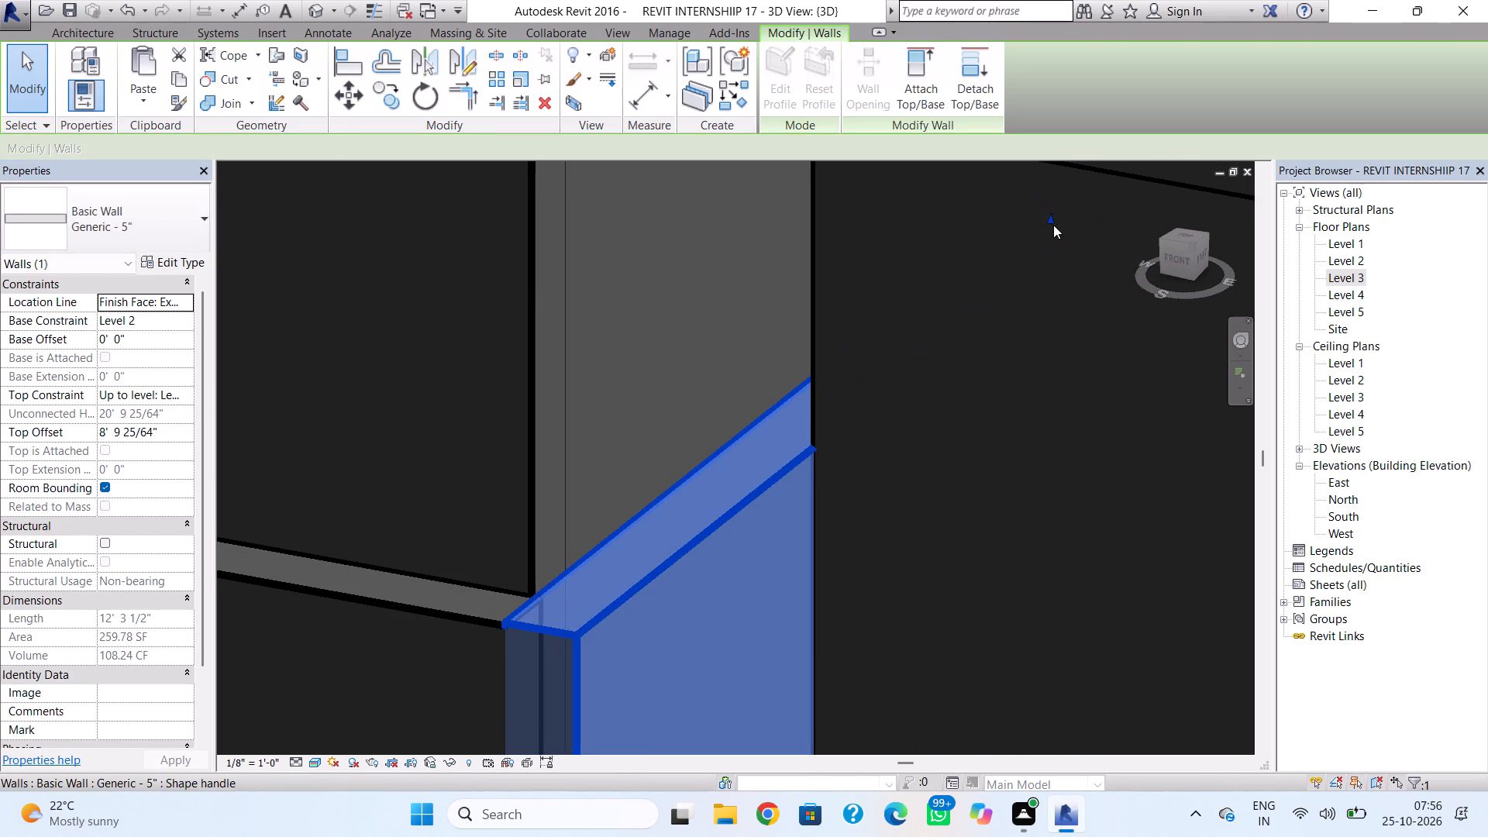
click(762, 370)
Examine the tops of the west enclosure's front and side walls and their junction from several angles in 3D.
shift+right_drag(530, 566, 666, 533)
scroll(656, 531, down, 4)
shift+right_drag(650, 534, 653, 534)
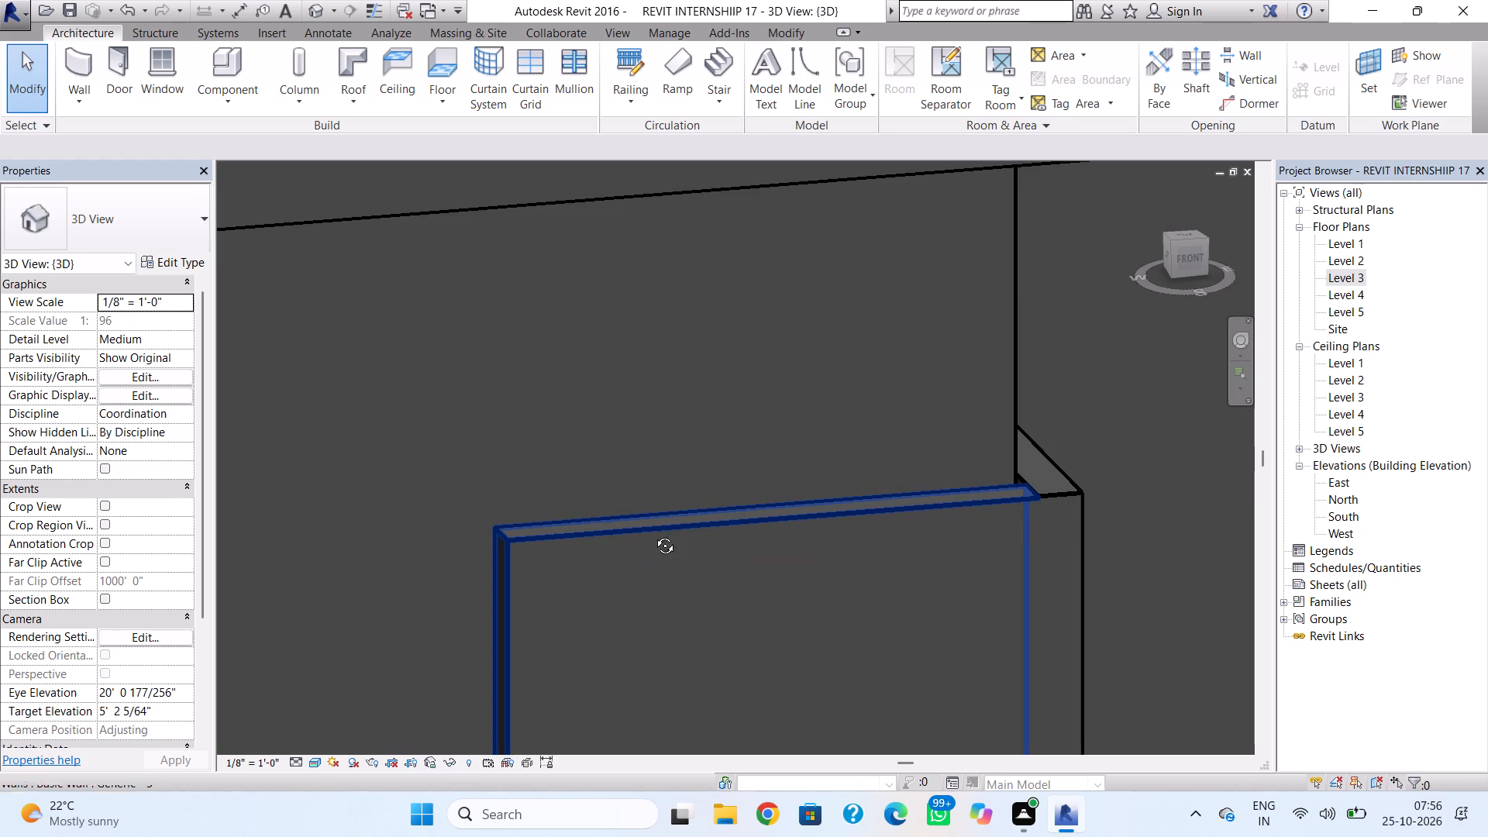
shift+right_drag(653, 534, 863, 511)
middle_drag(833, 513, 92, 535)
shift+right_drag(309, 522, 359, 477)
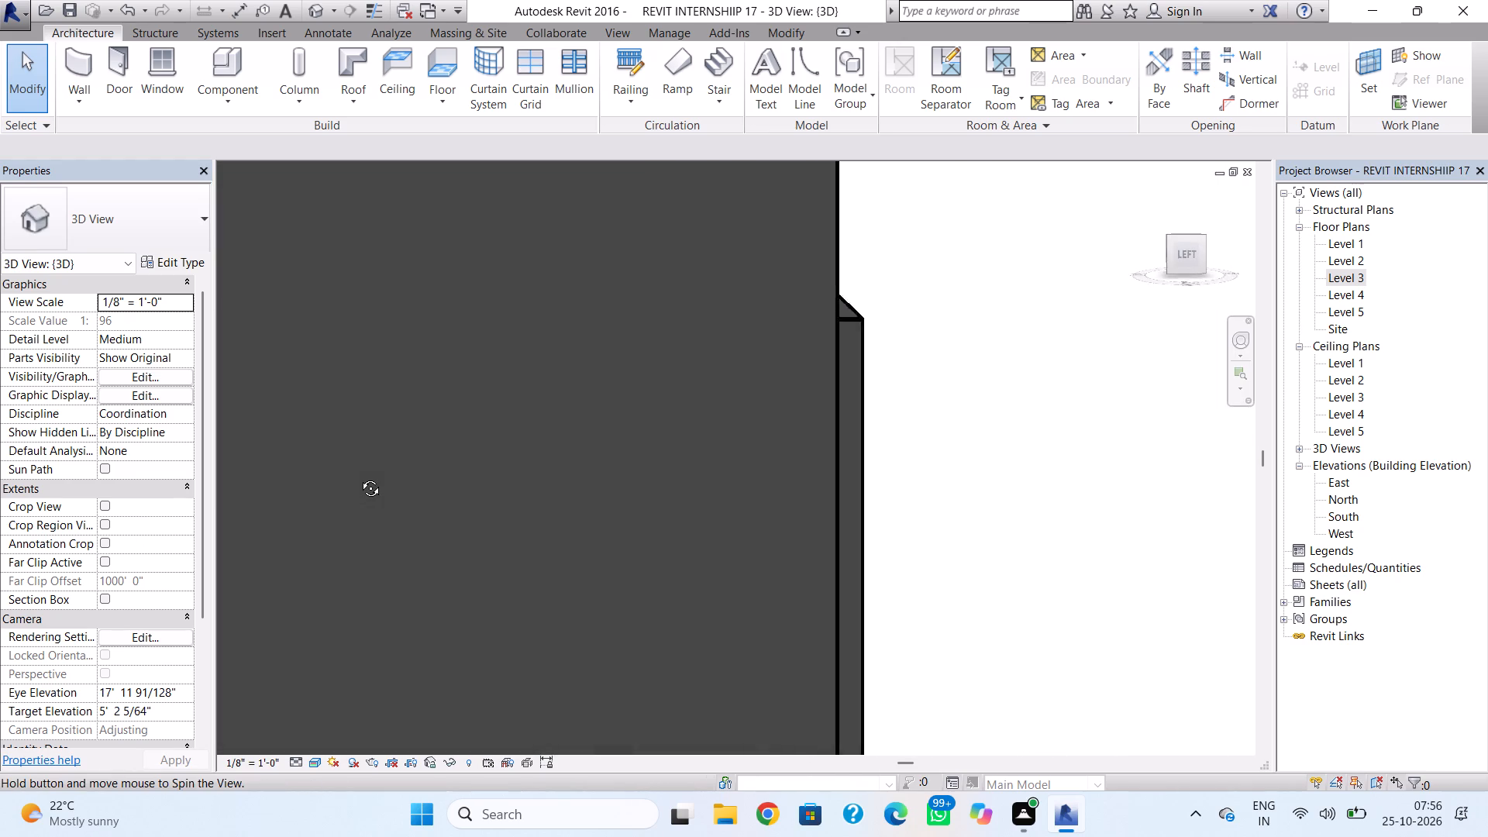
shift+right_drag(359, 477, 344, 487)
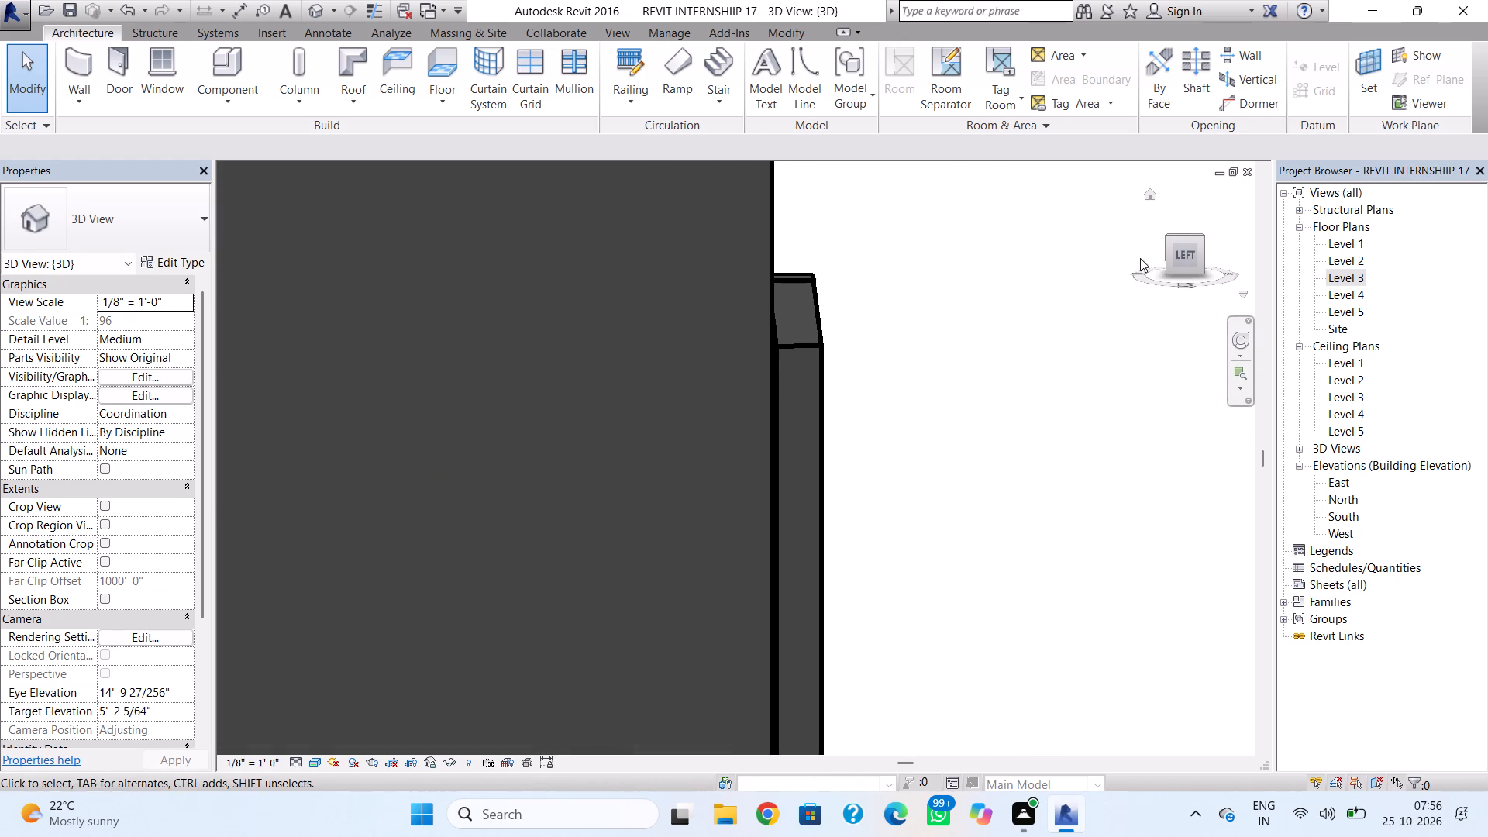
click(1183, 258)
click(817, 348)
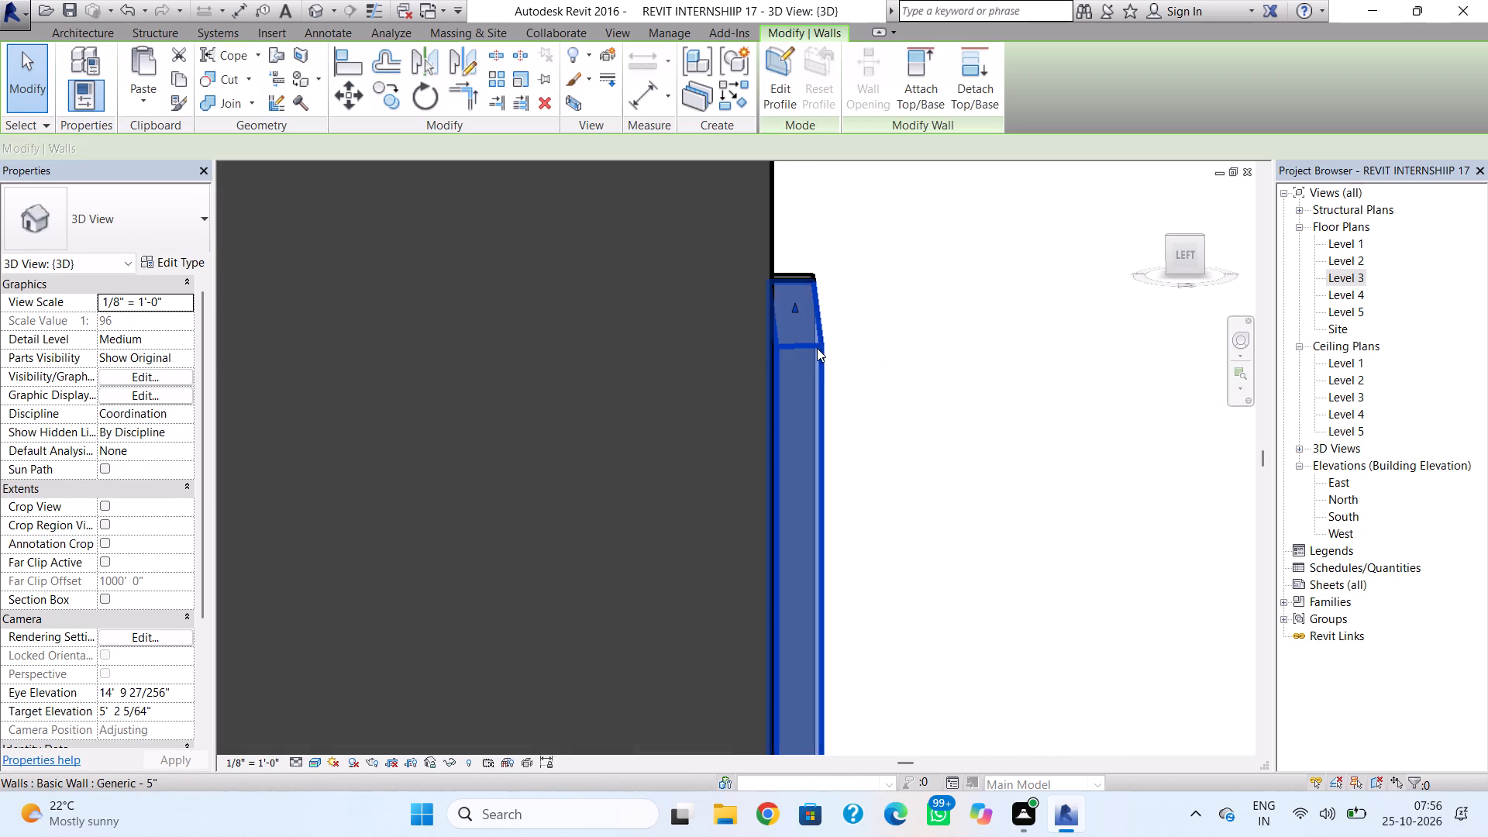
click(799, 312)
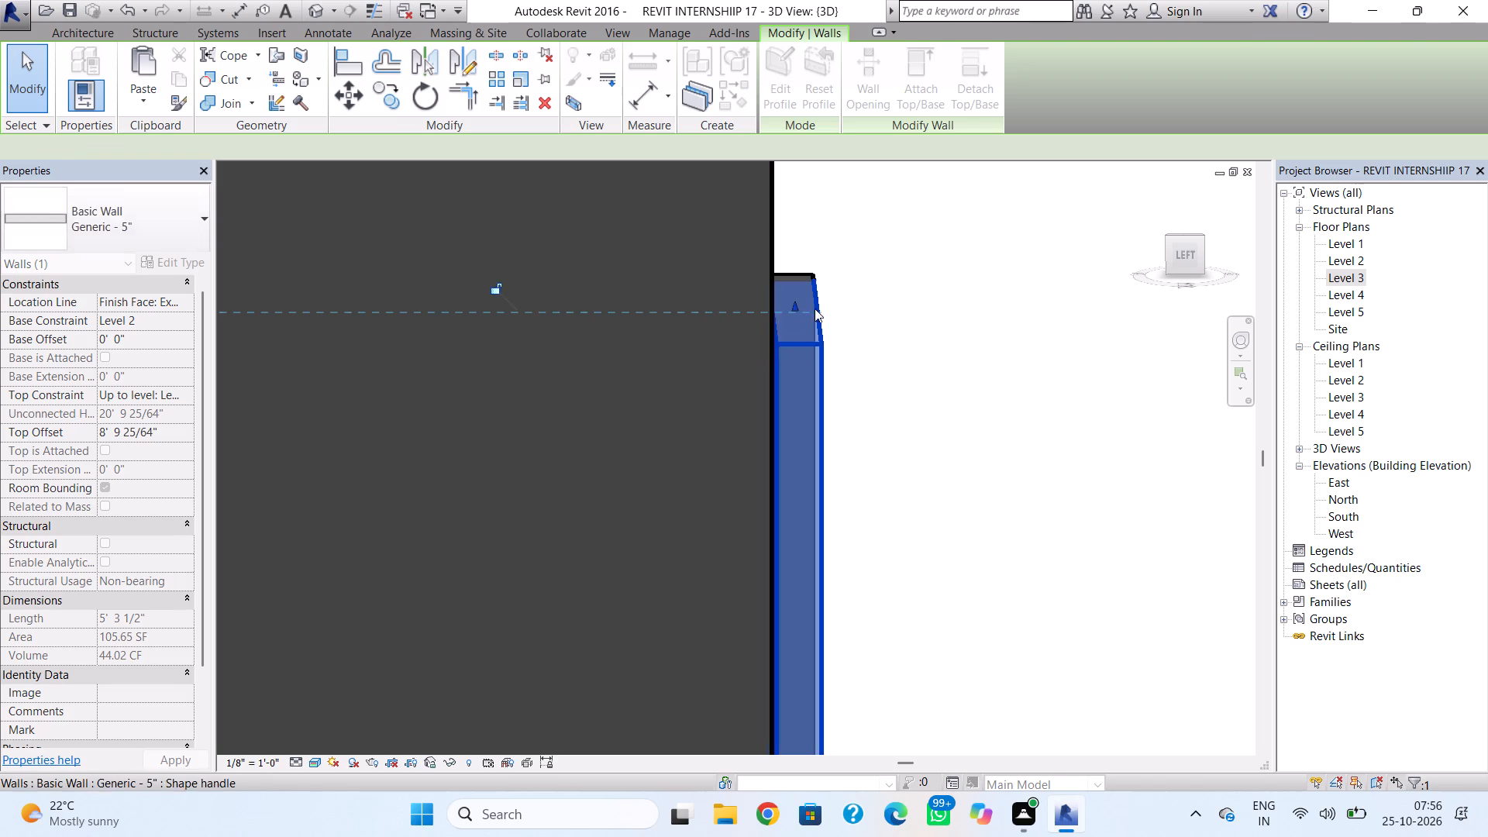
click(864, 312)
shift+right_drag(887, 343, 752, 384)
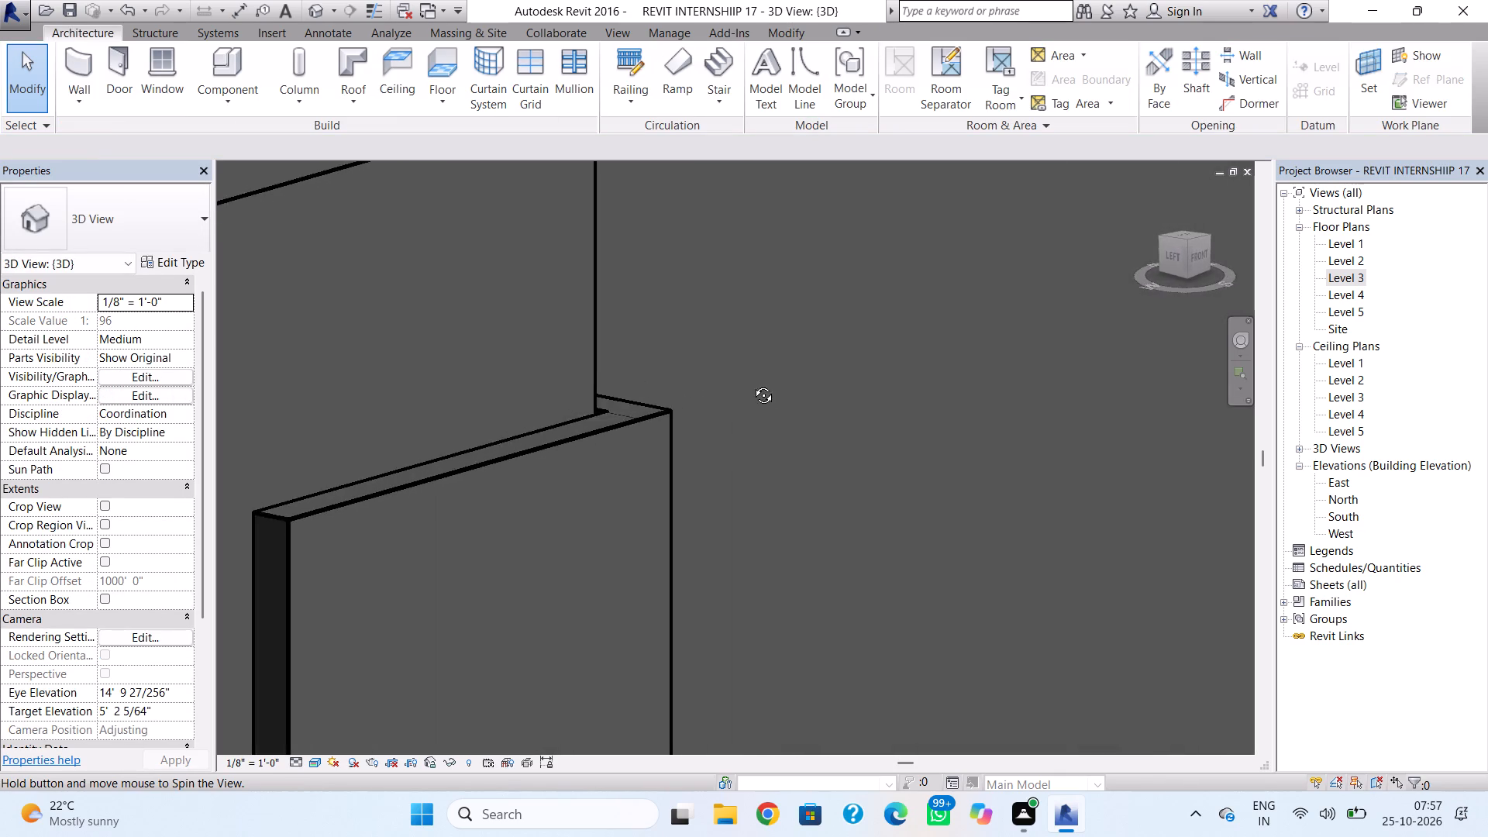
shift+right_drag(752, 384, 687, 394)
scroll(687, 391, down, 4)
shift+right_drag(863, 373, 697, 395)
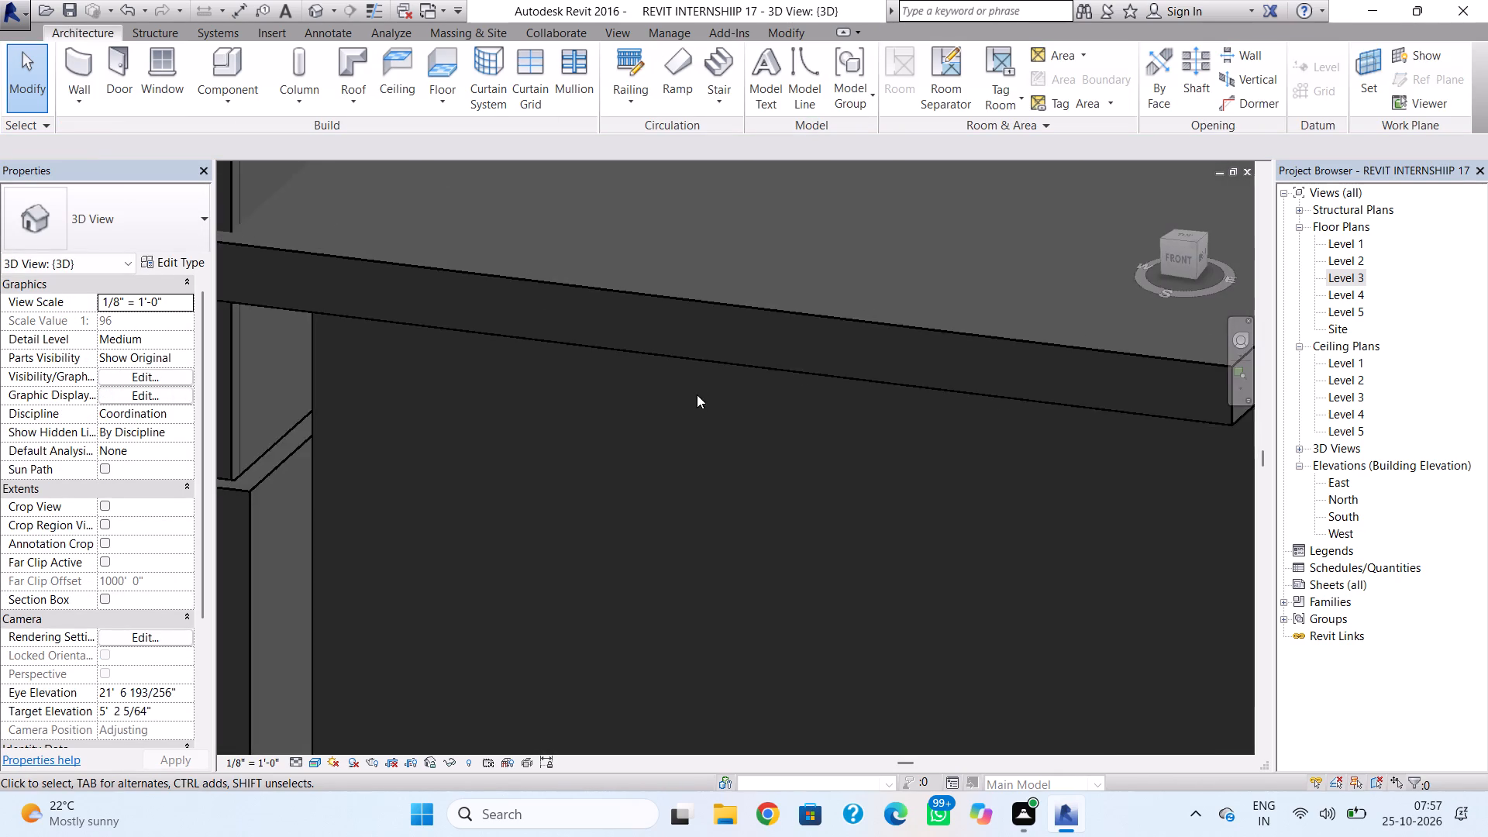
scroll(697, 394, down, 9)
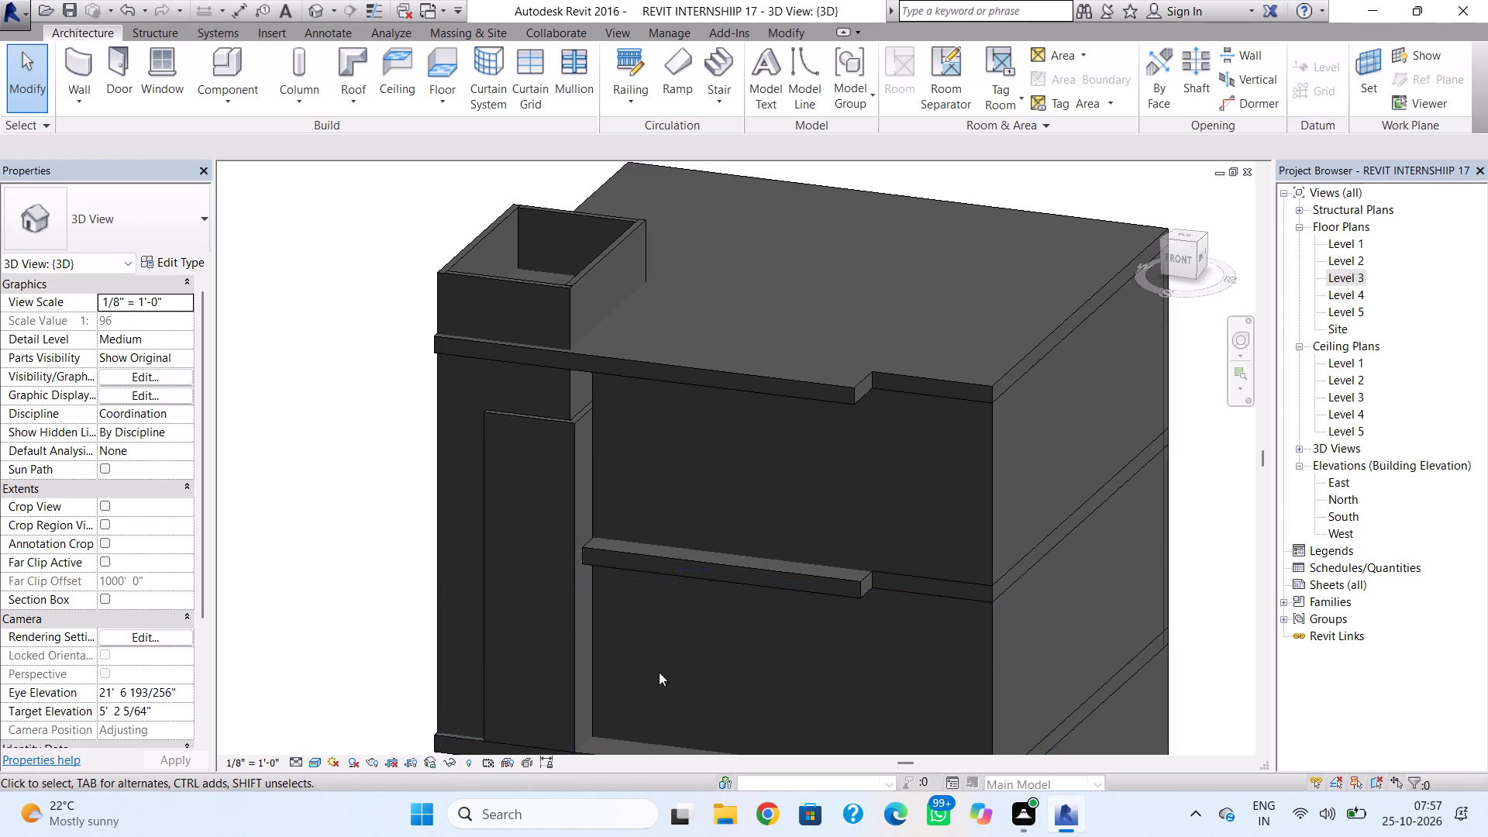
Reopen the Level 3 roof footprint, nudge the 2' 1" boundary line beside the west enclosure slightly west, finish the footprint and return to 3D.
double_click(801, 575)
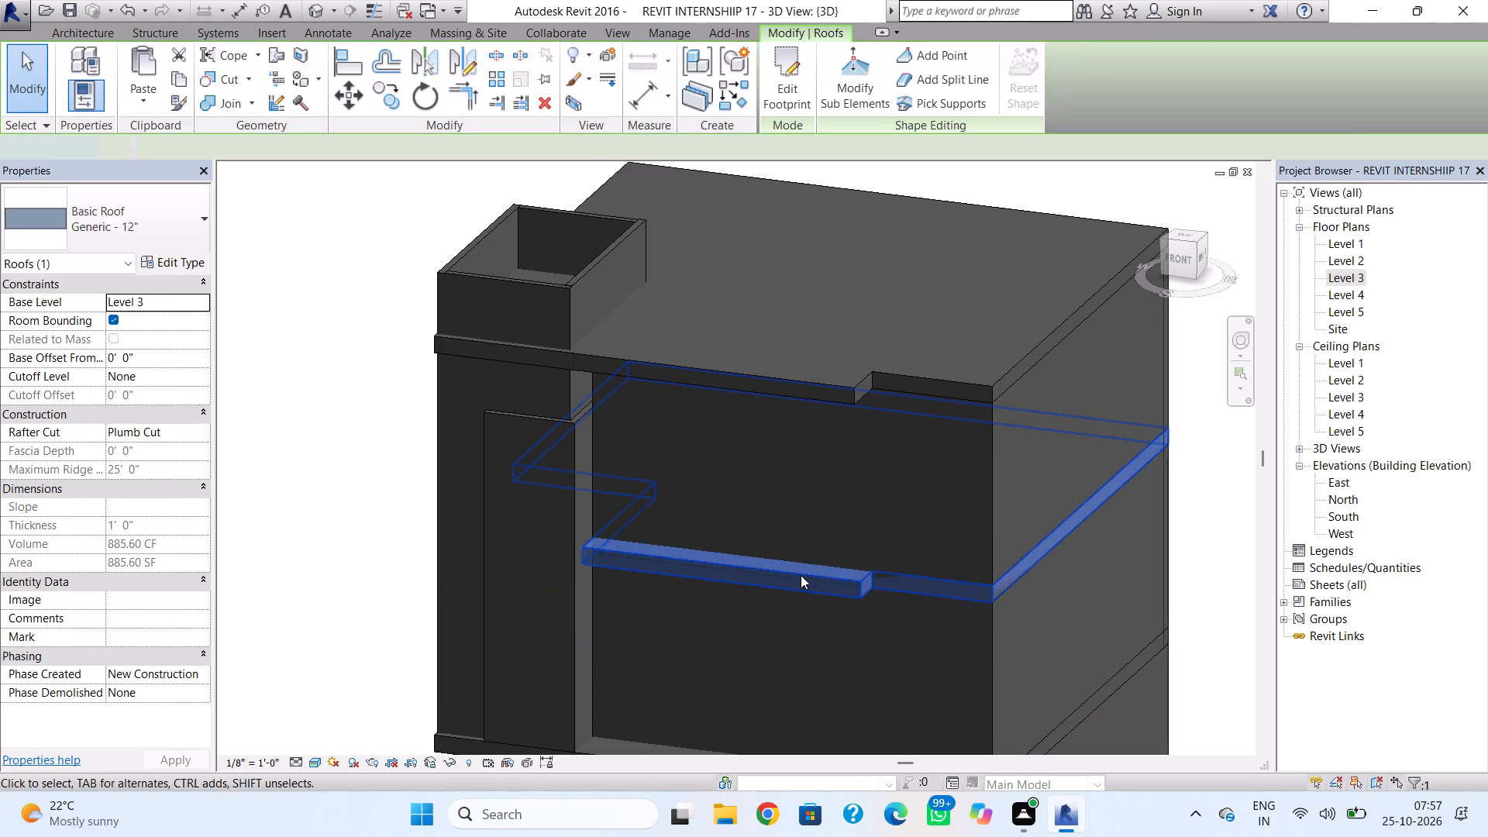
double_click(1352, 277)
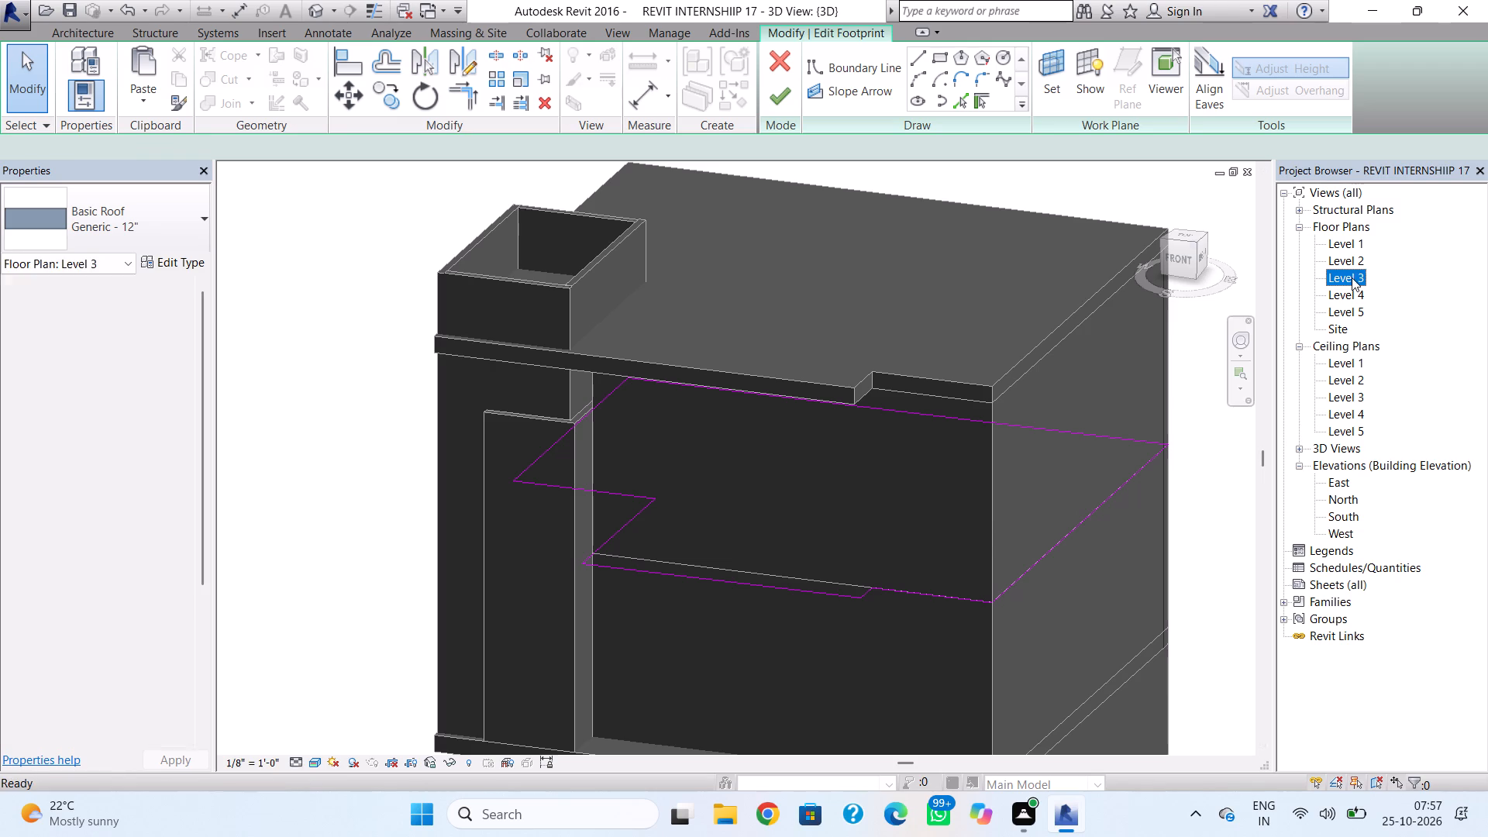
scroll(675, 656, down, 3)
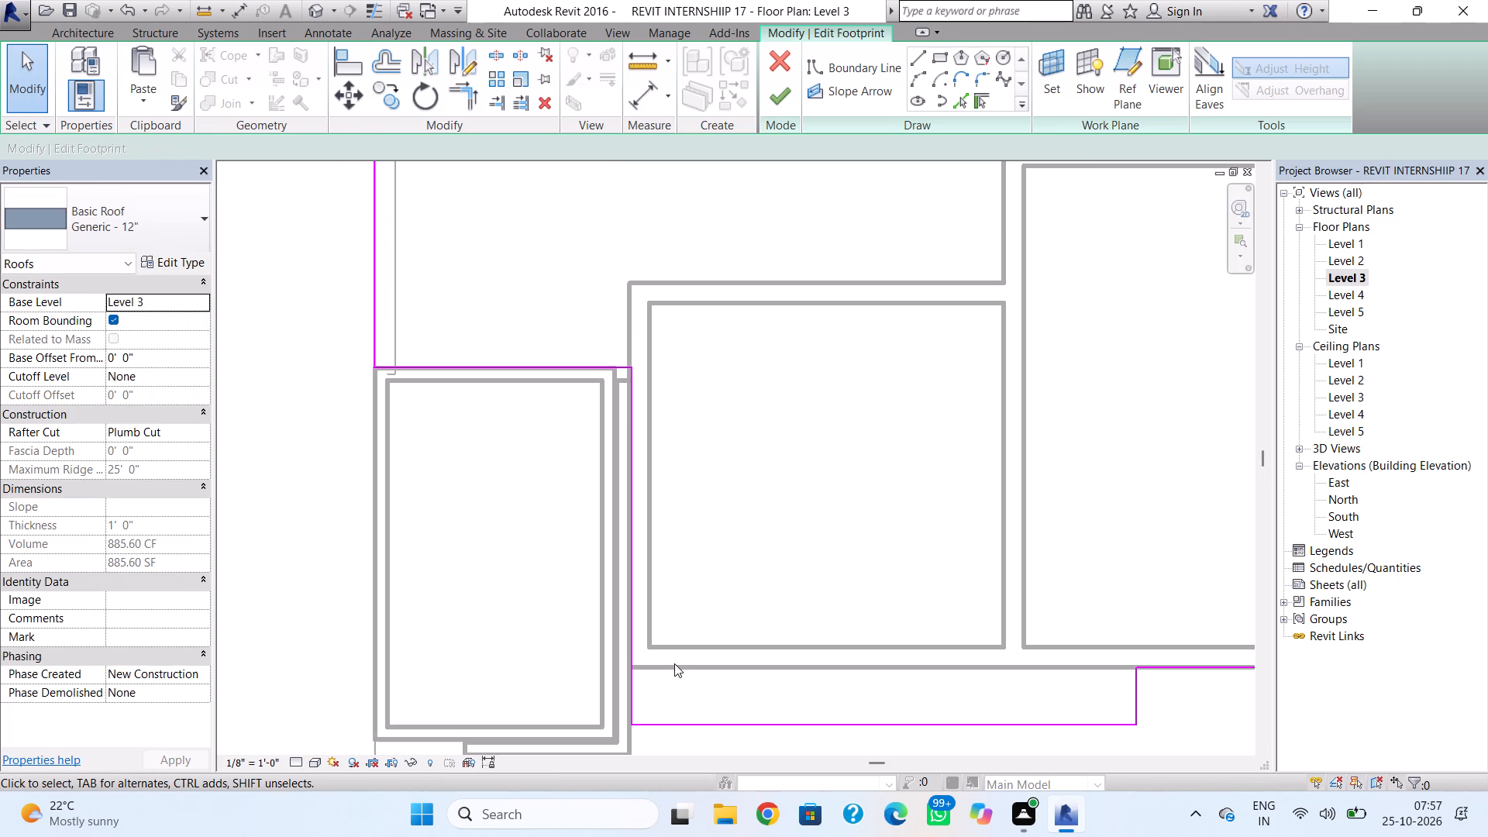
click(632, 699)
scroll(664, 684, up, 3)
key(Left)
key(Left)
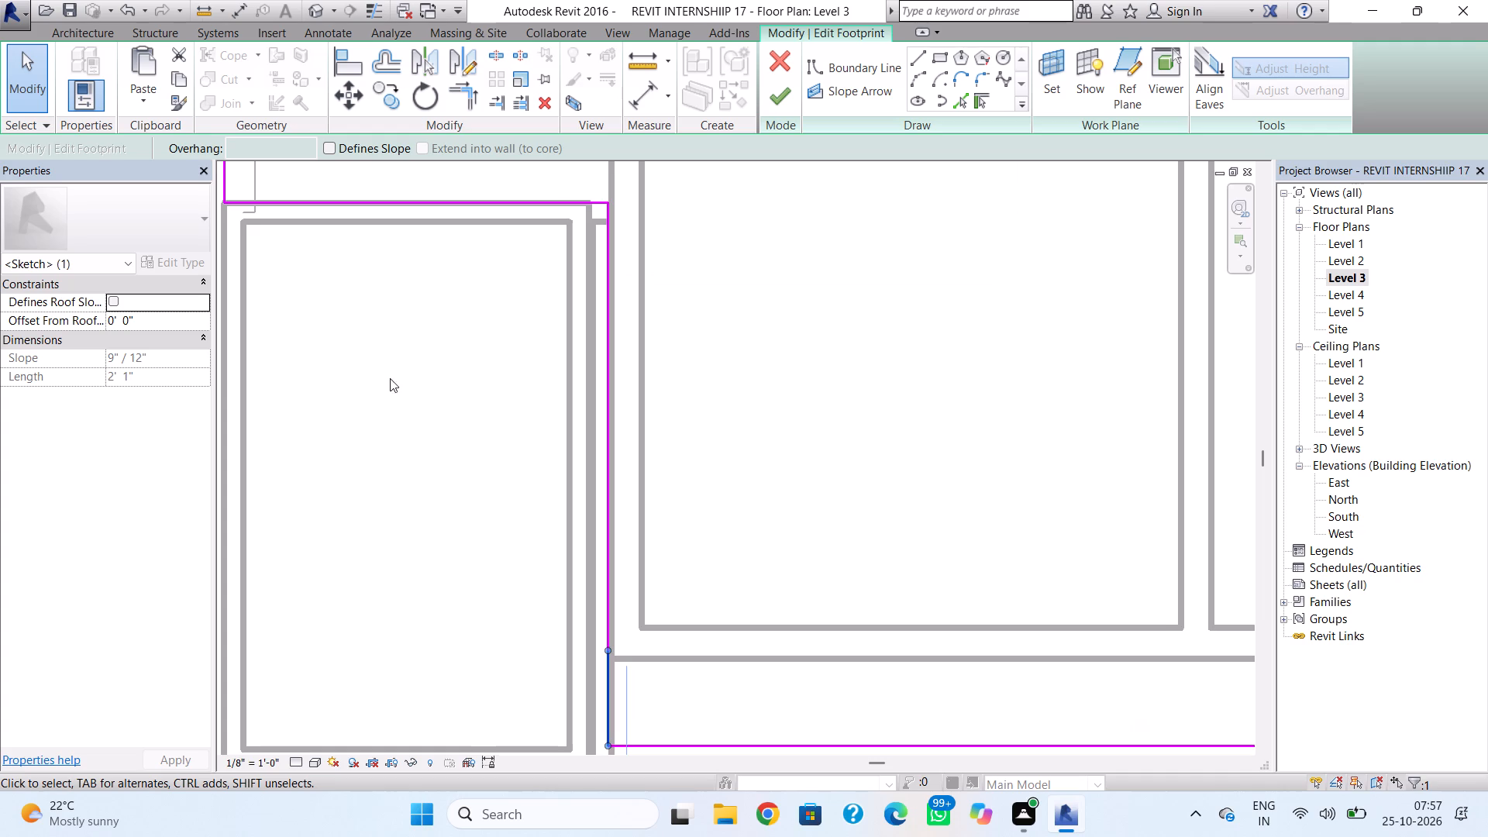
click(773, 89)
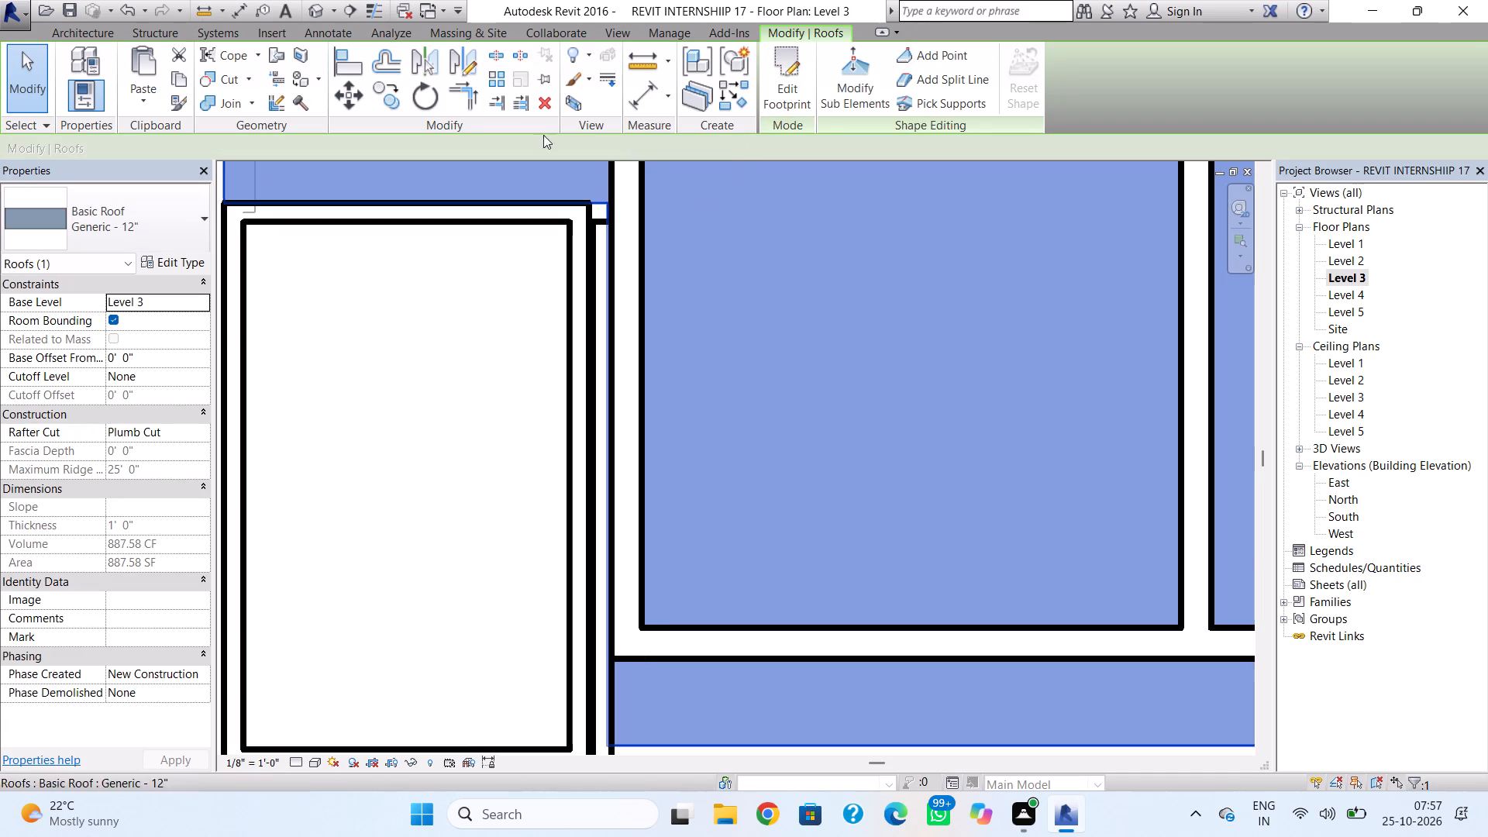
click(312, 9)
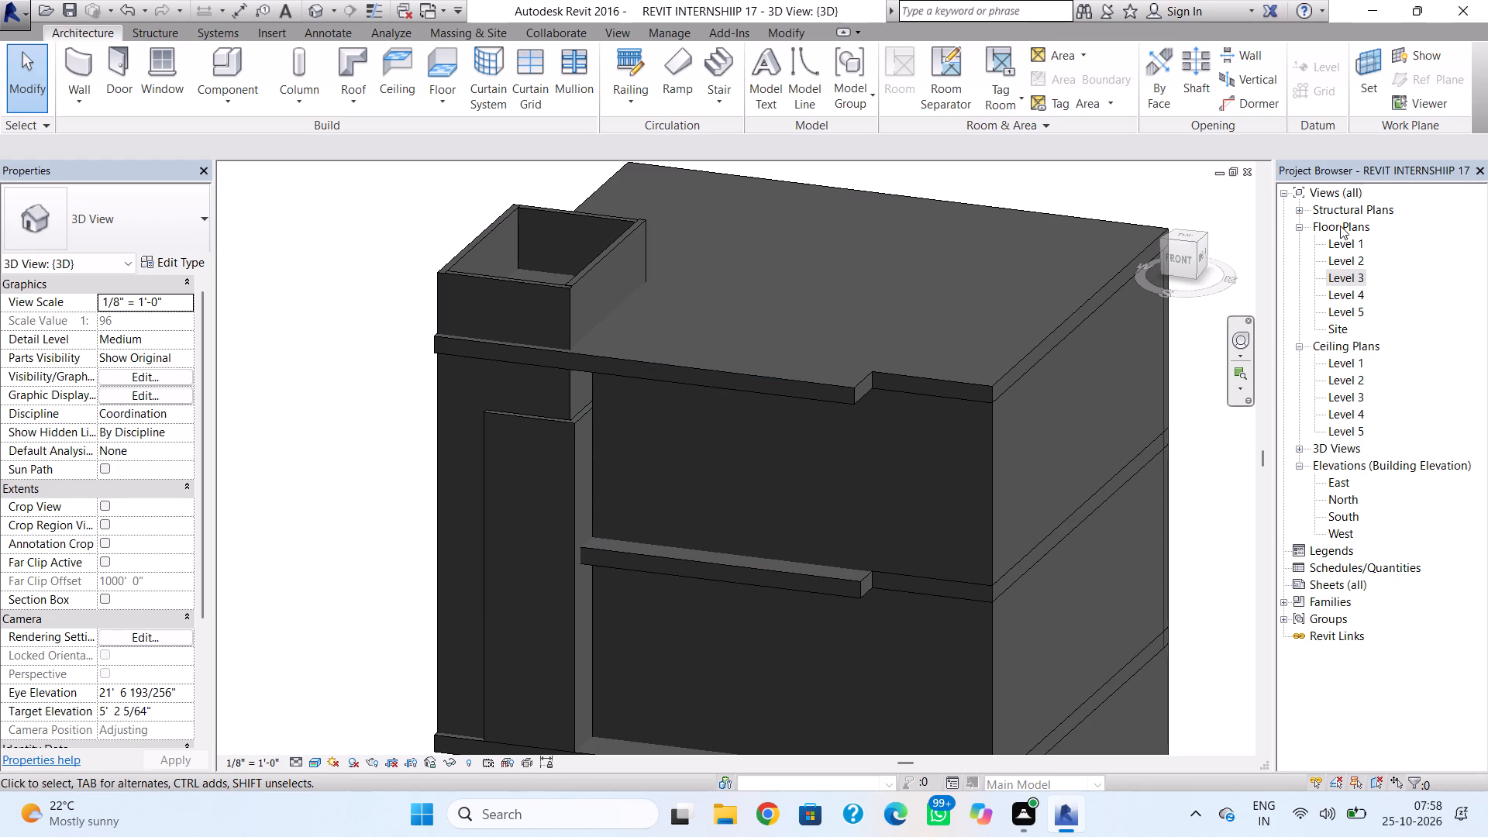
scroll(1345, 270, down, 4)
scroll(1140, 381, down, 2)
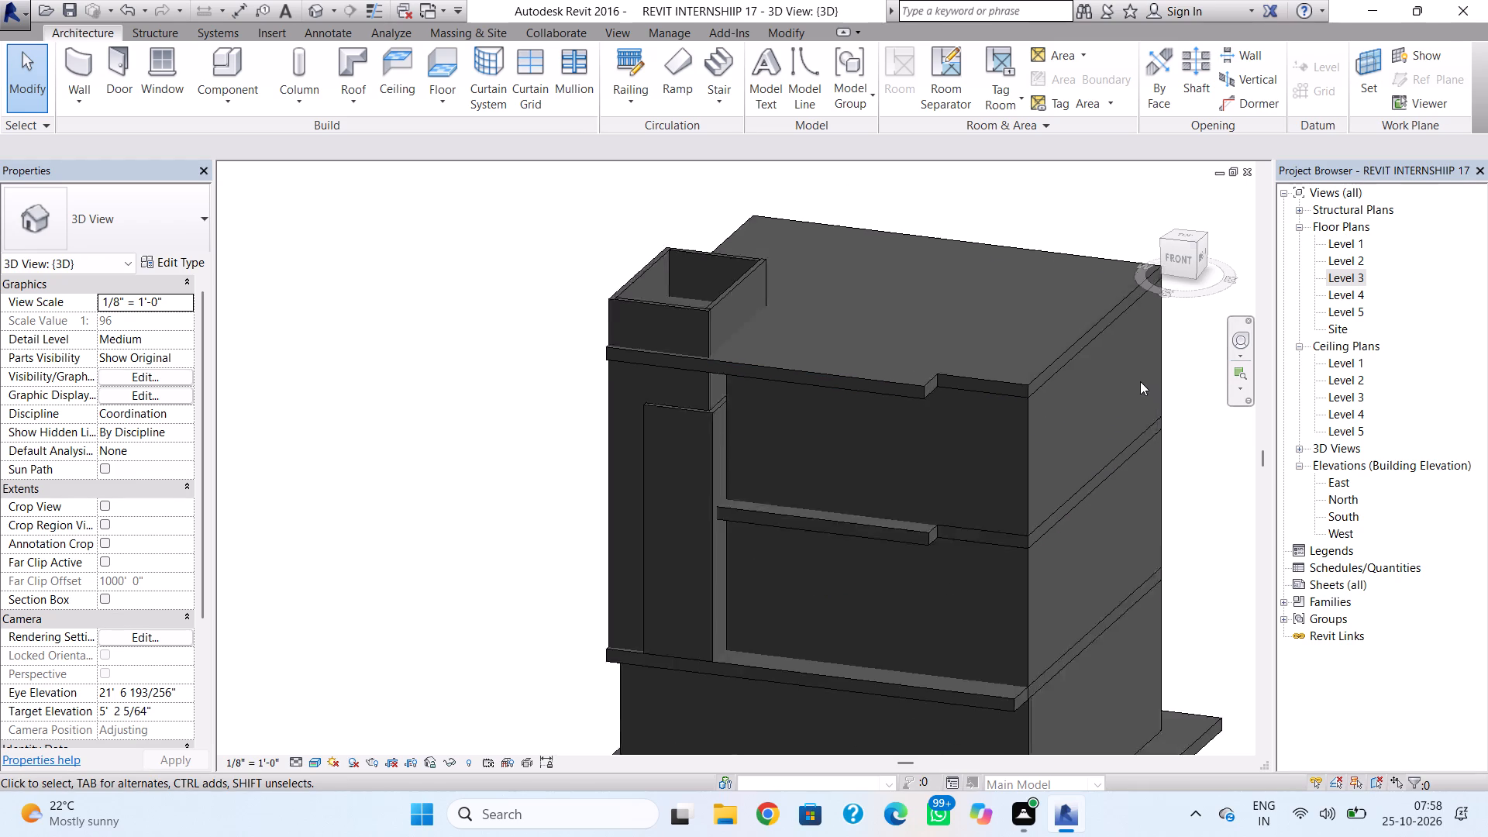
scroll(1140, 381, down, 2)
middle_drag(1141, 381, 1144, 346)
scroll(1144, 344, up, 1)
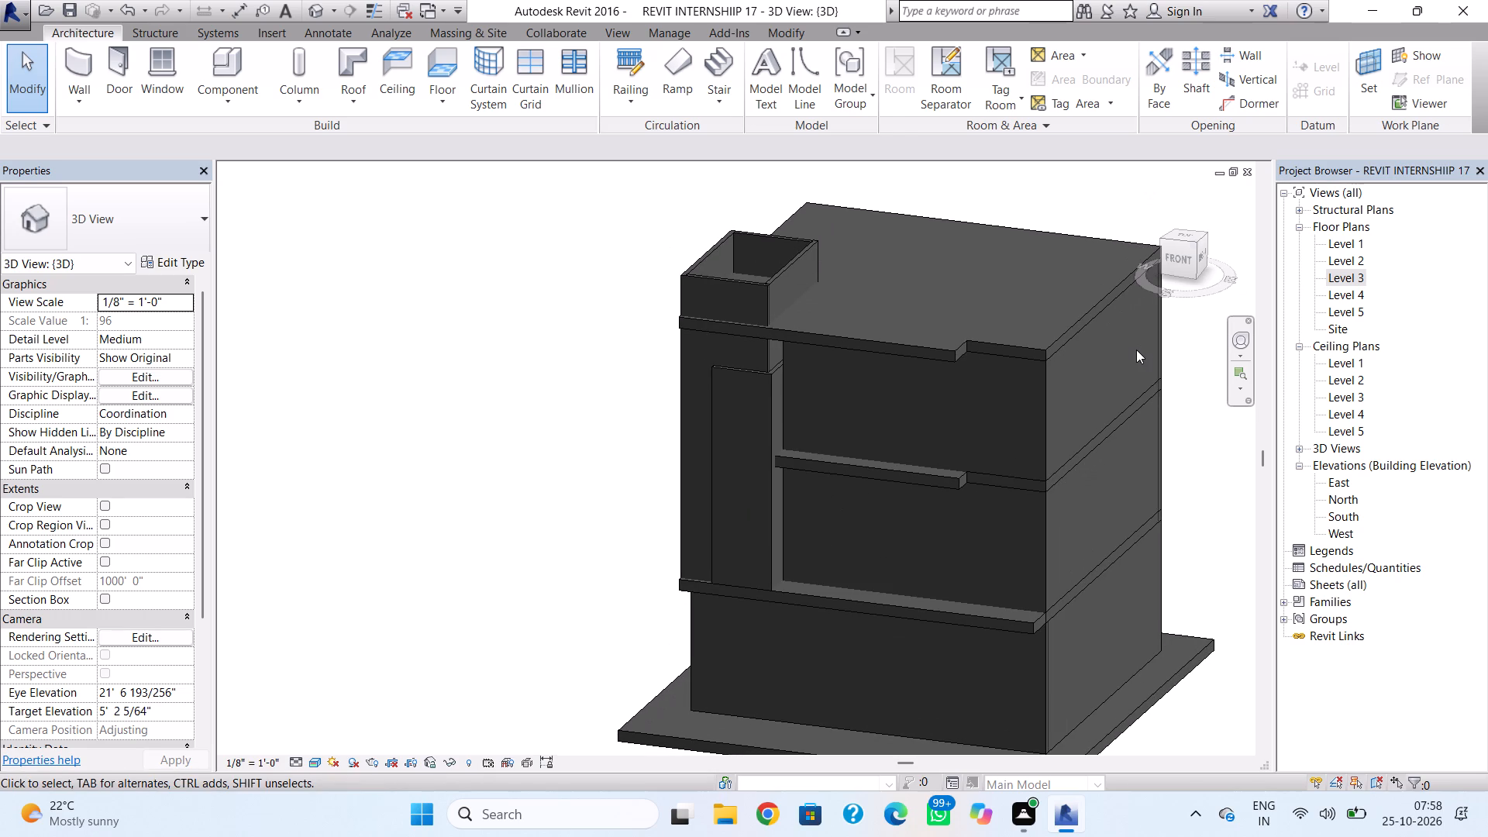
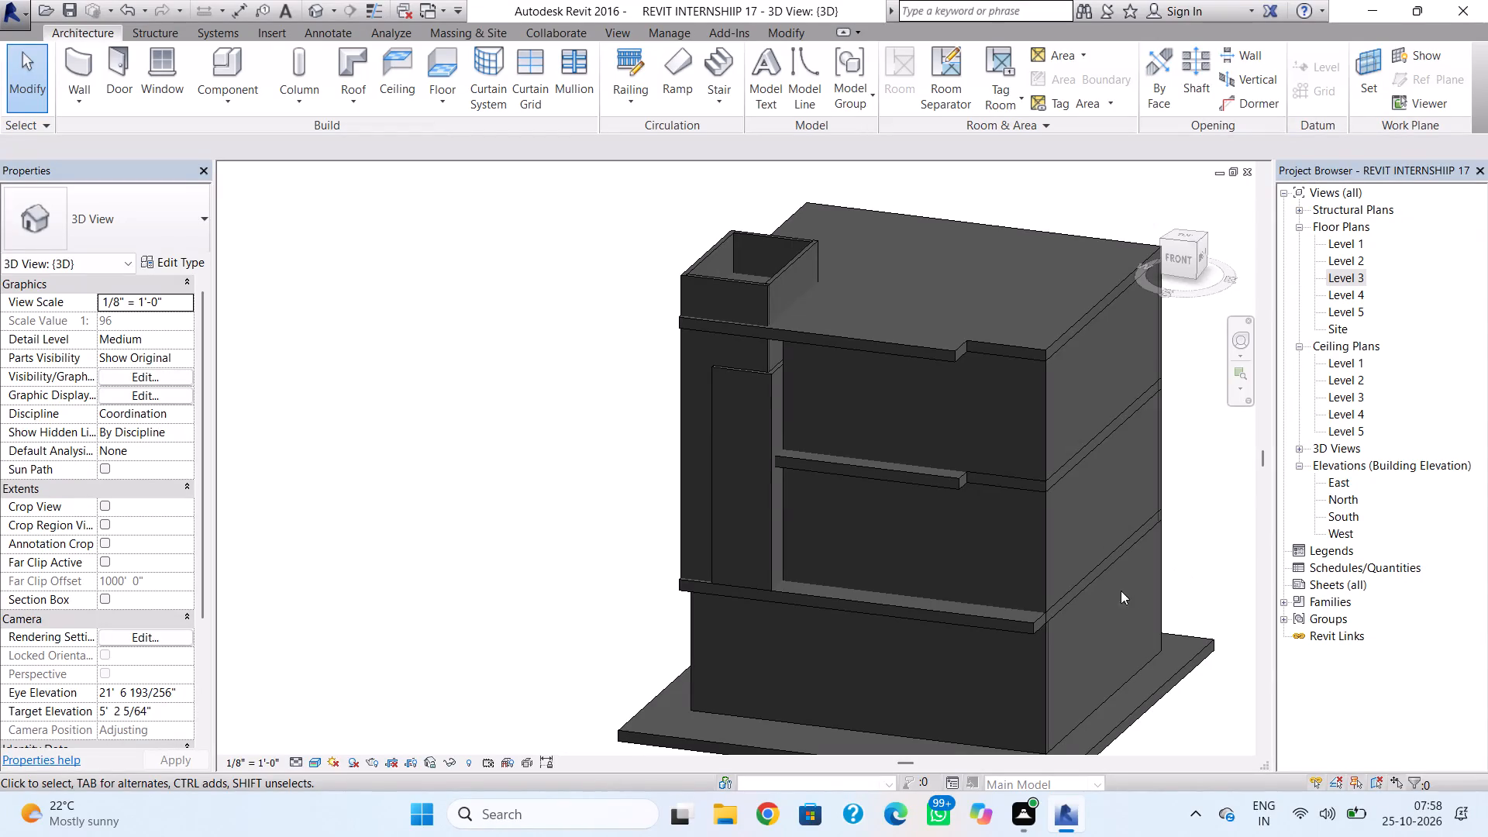
Open the Level 2 floor plan at the building's front walls.
double_click(1342, 249)
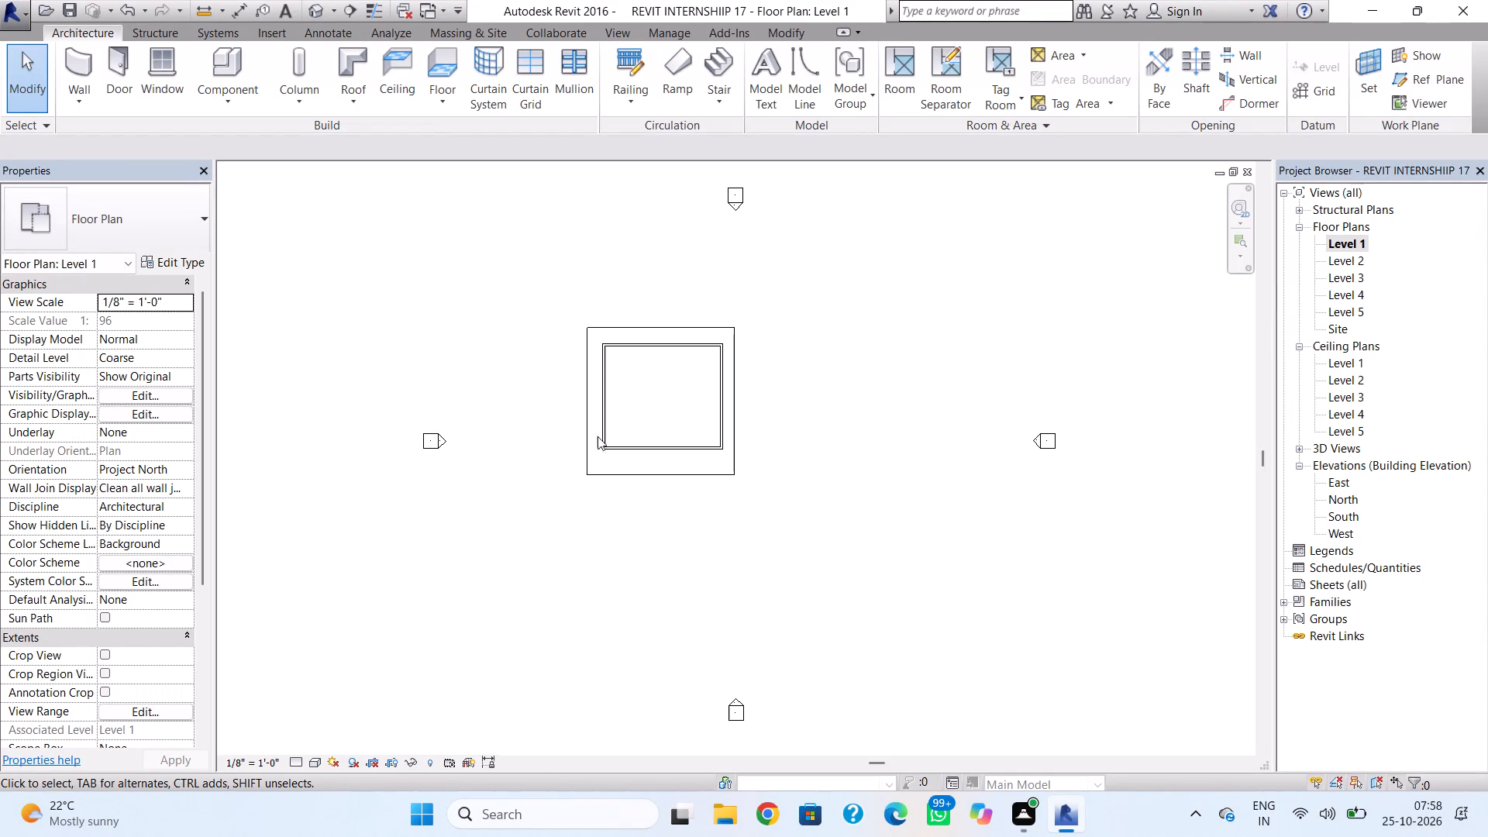
double_click(1353, 259)
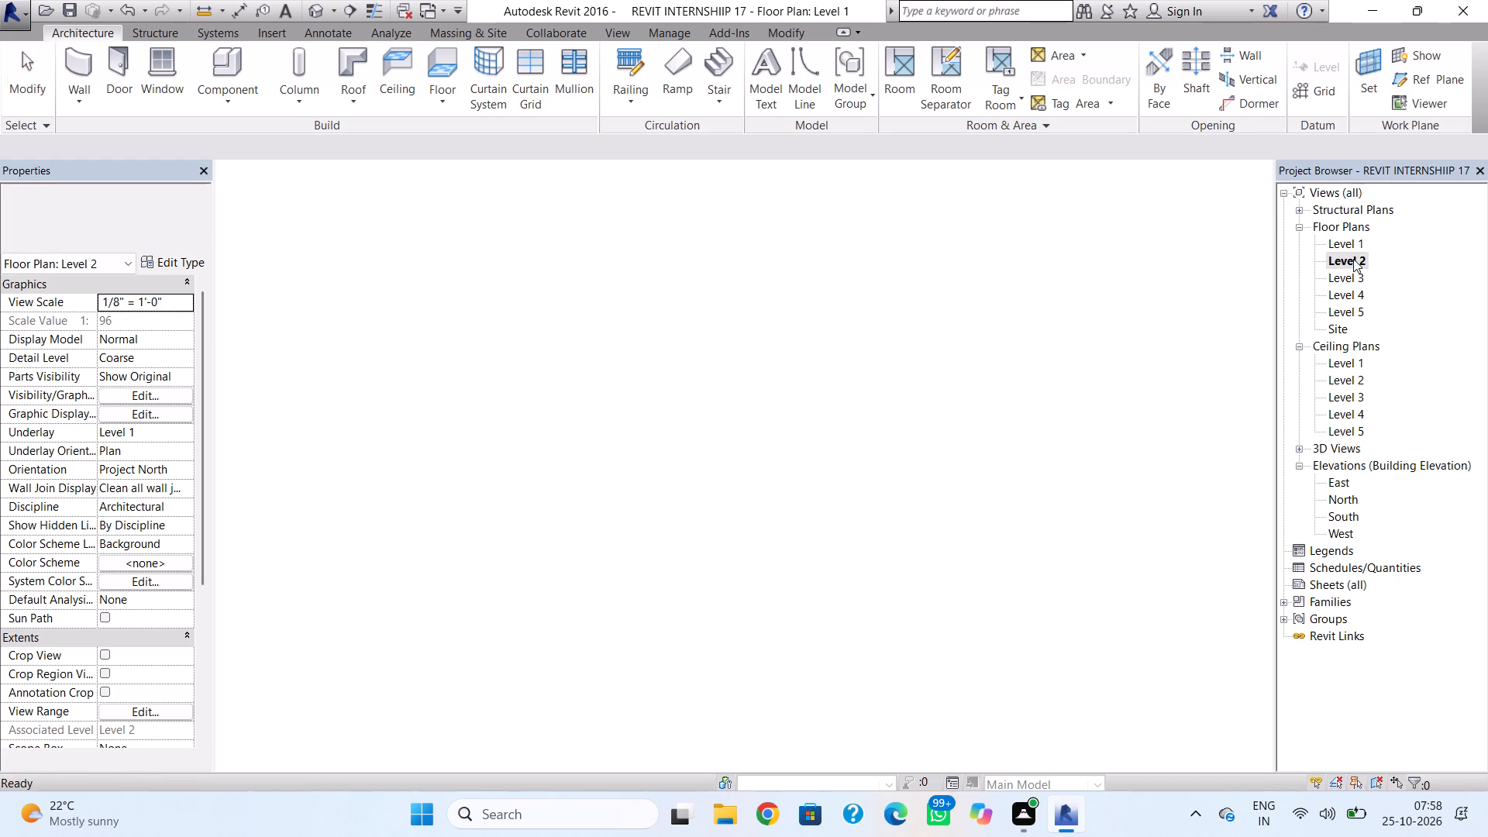
scroll(1001, 408, down, 8)
middle_drag(1005, 411, 980, 422)
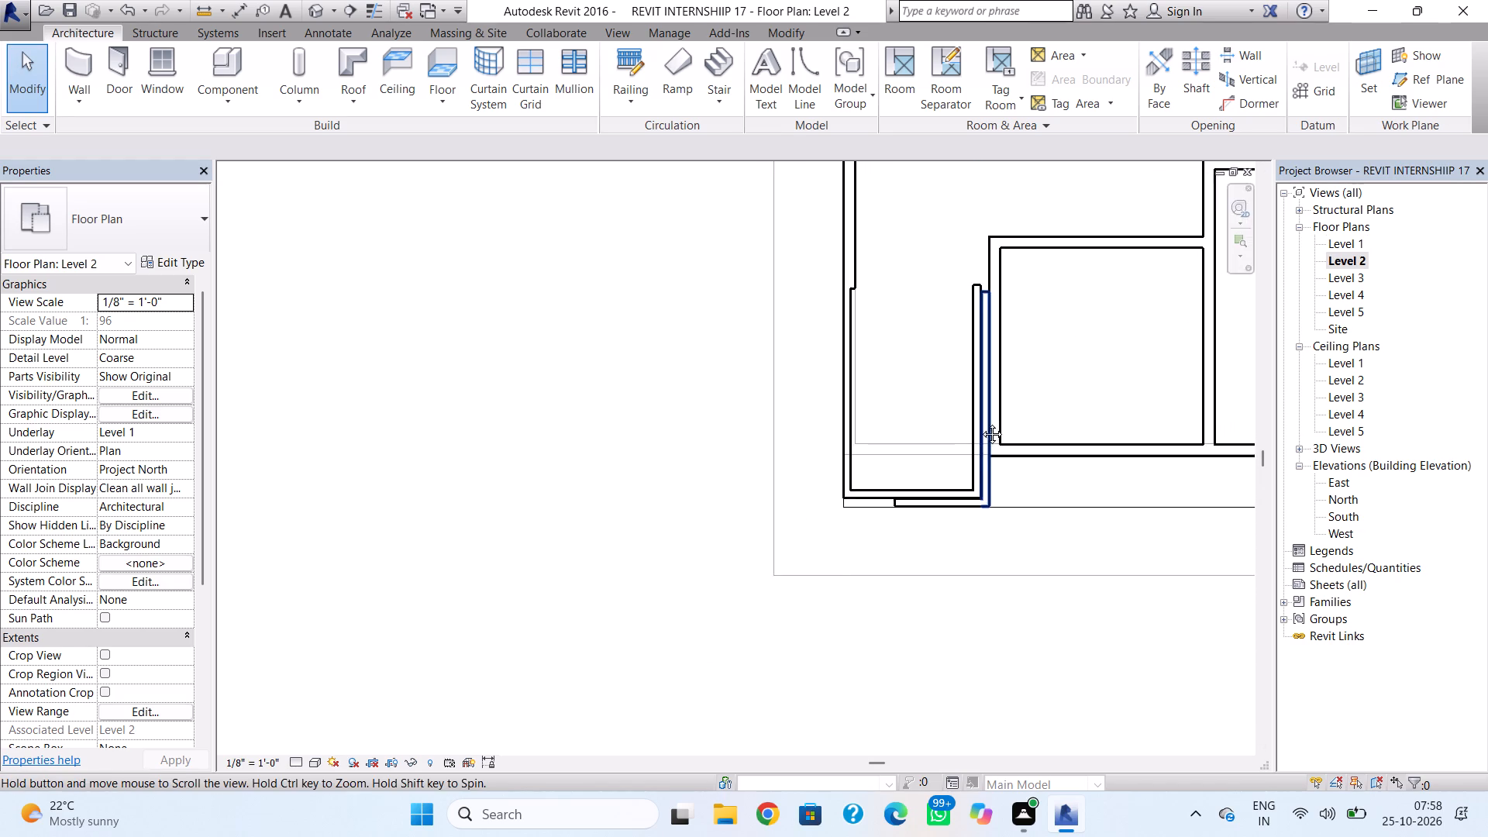
middle_drag(980, 422, 689, 457)
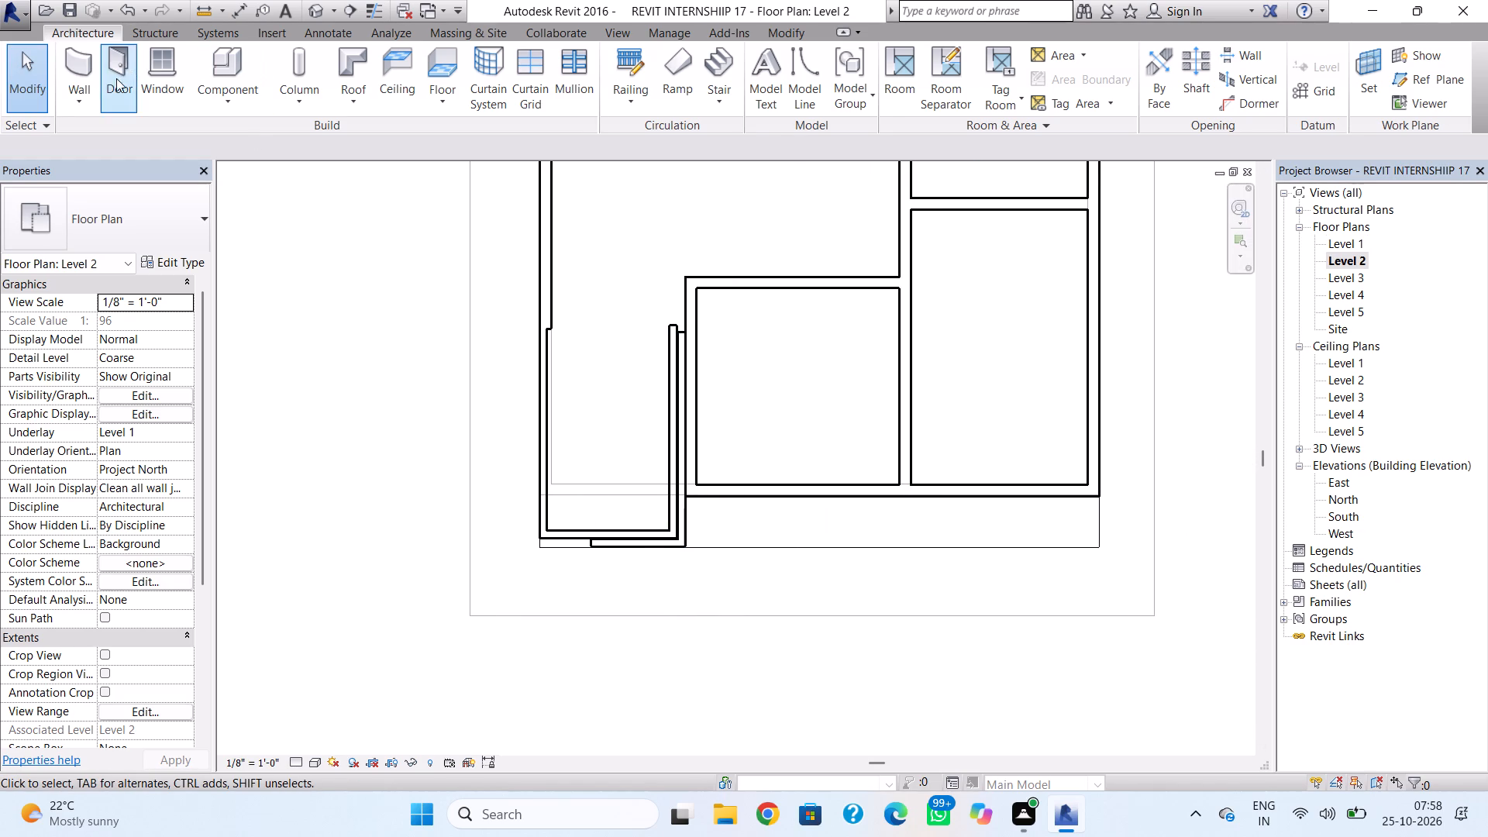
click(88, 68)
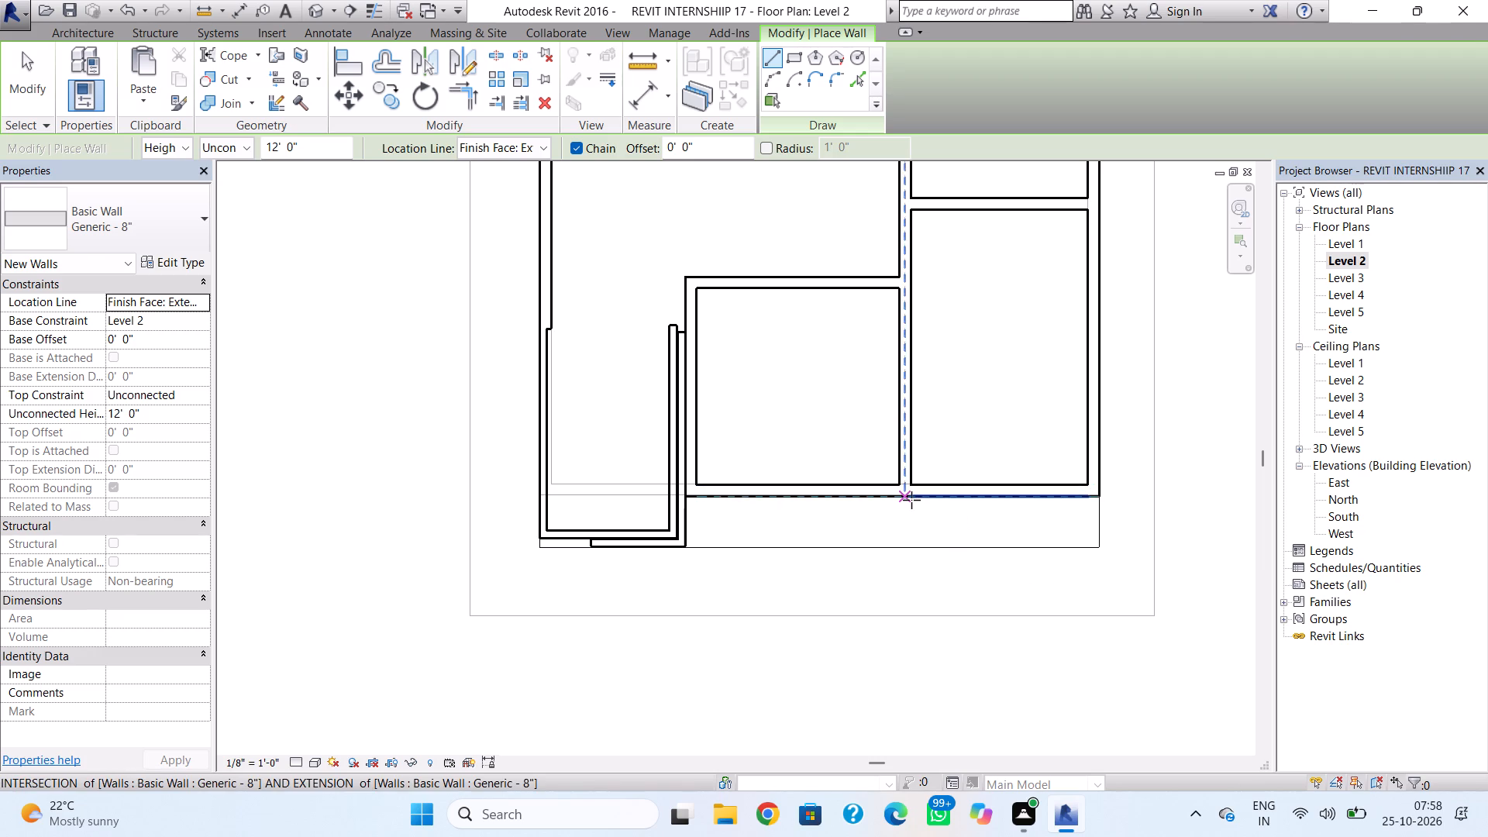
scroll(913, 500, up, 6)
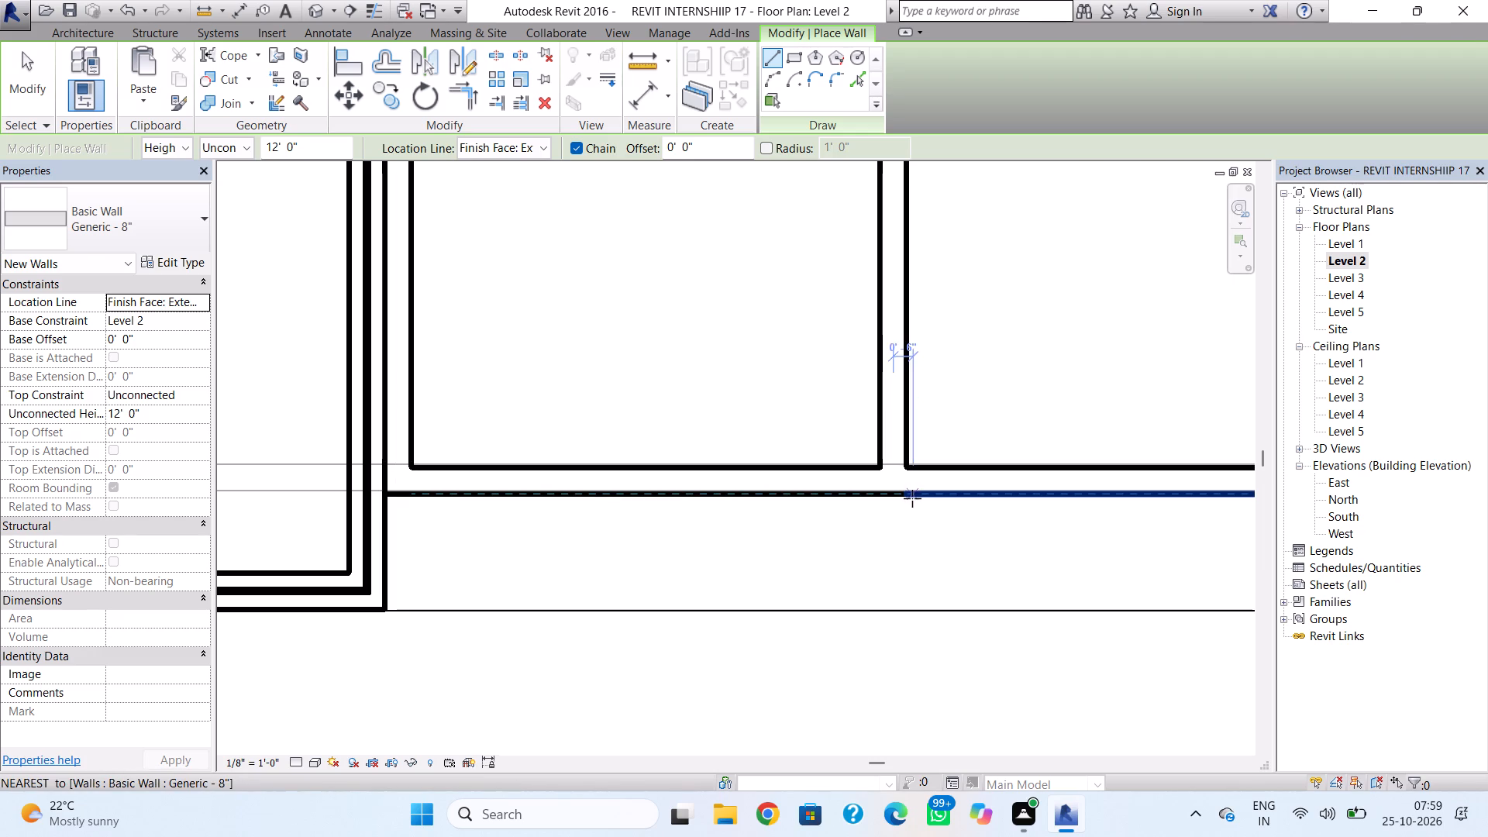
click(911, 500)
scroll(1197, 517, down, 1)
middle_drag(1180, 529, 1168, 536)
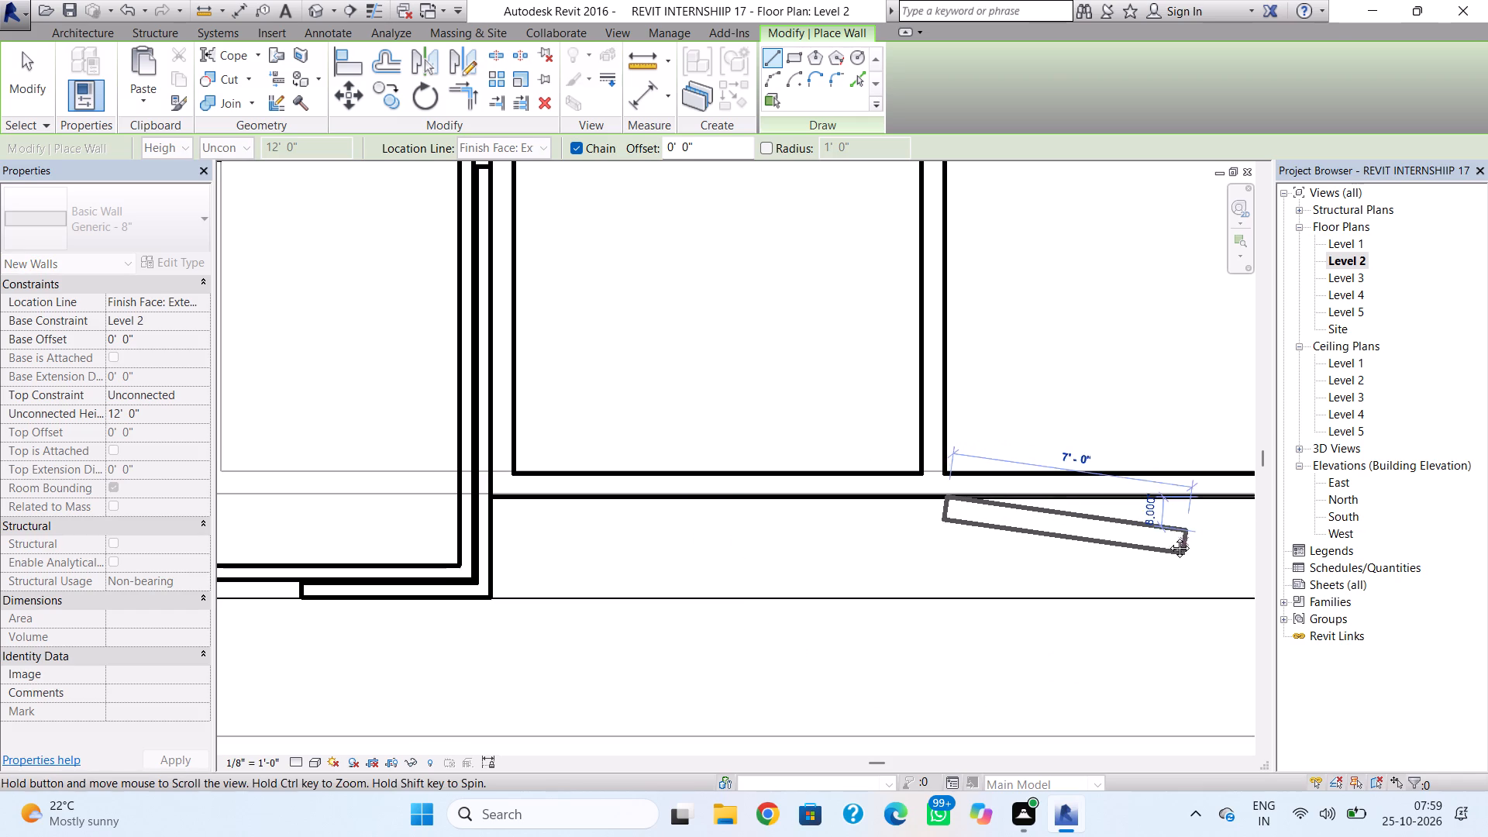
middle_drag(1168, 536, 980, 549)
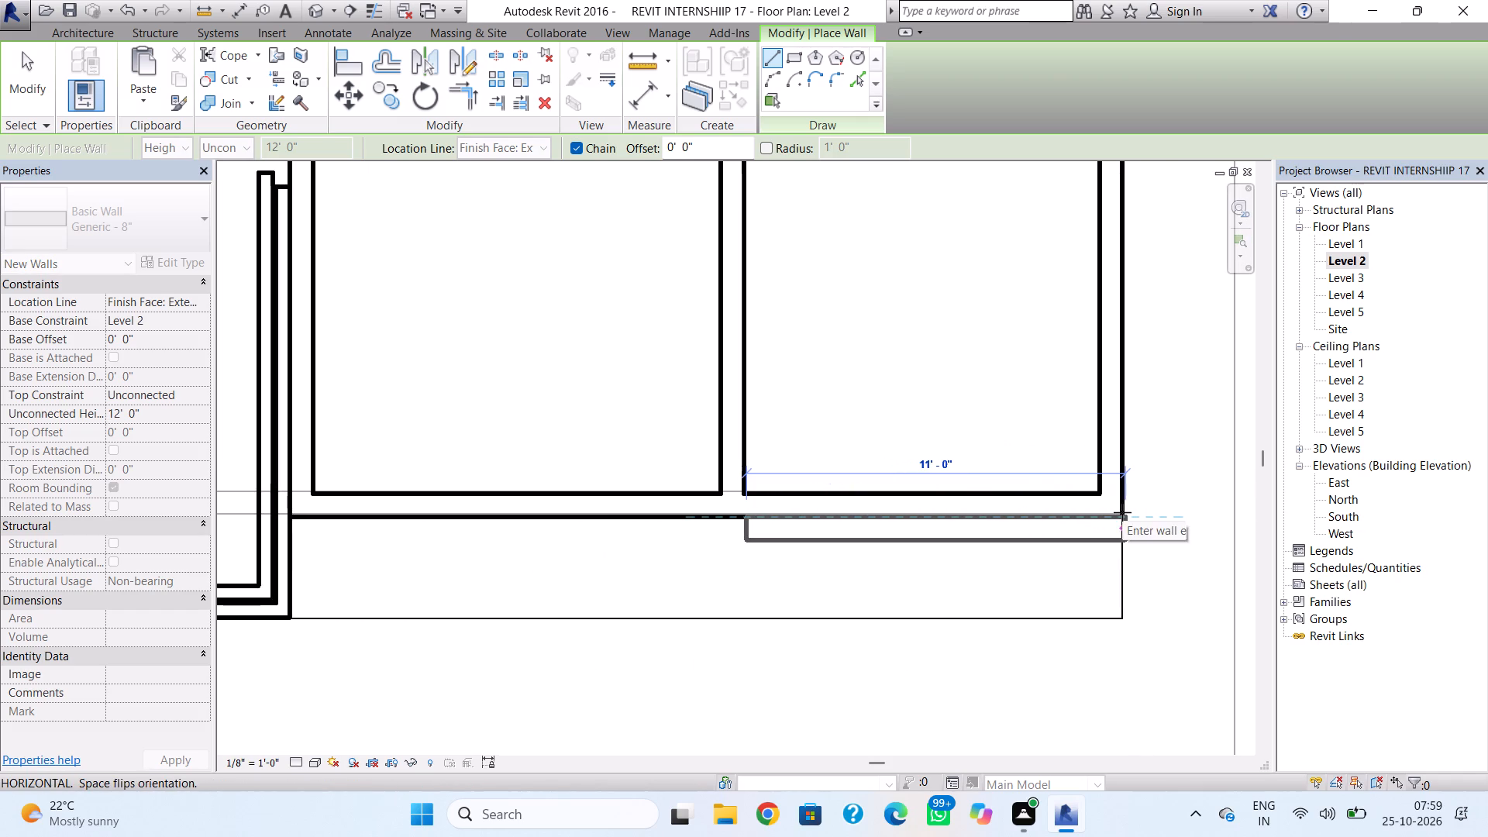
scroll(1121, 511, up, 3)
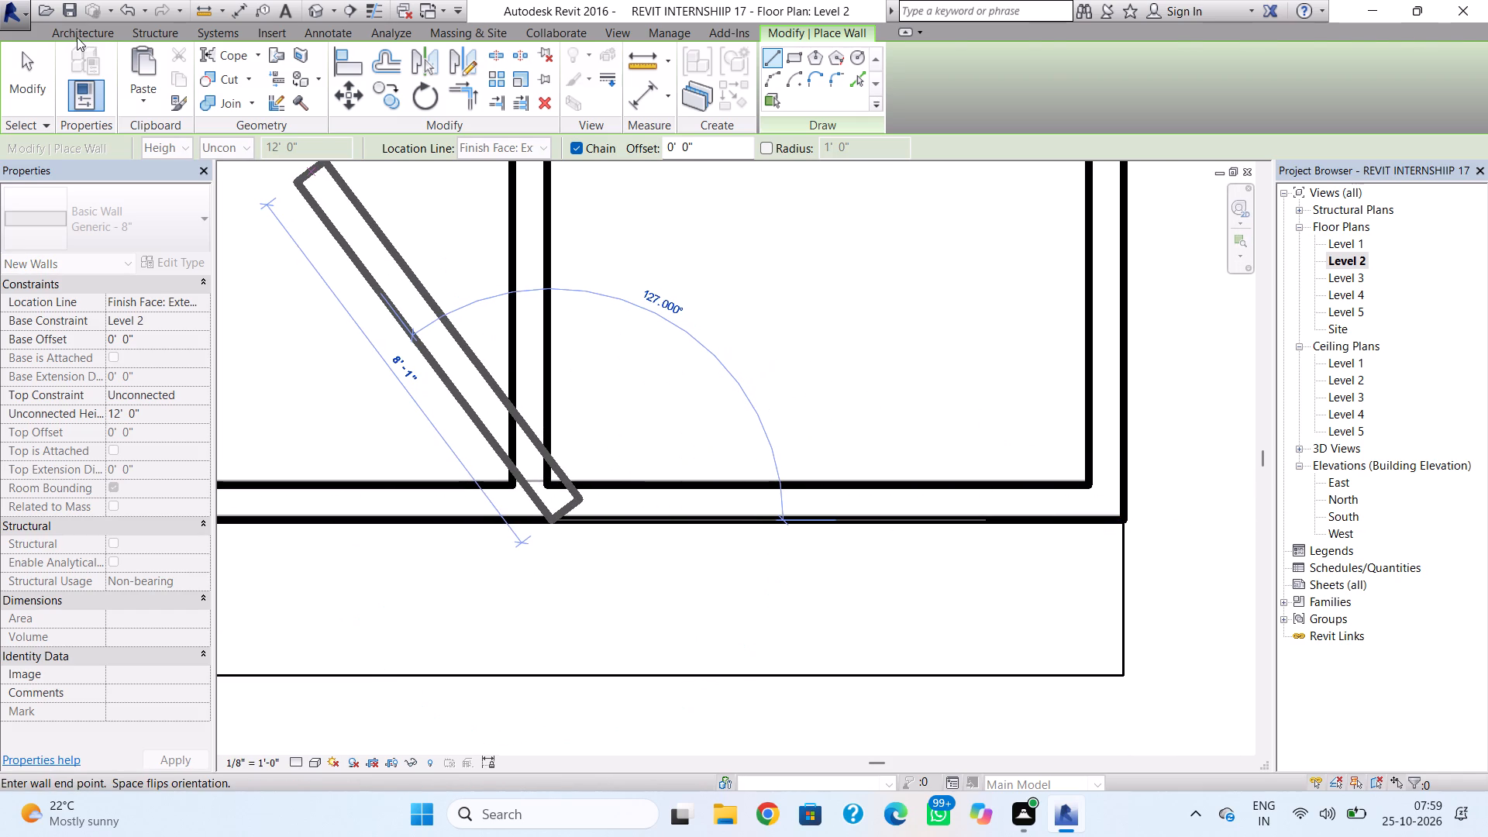
Draw a Generic - 5" wall up to Level 3, about 11' 4" along the front wall's outer face from the partition to the east corner, and view in 3D.
click(76, 37)
click(92, 50)
click(180, 232)
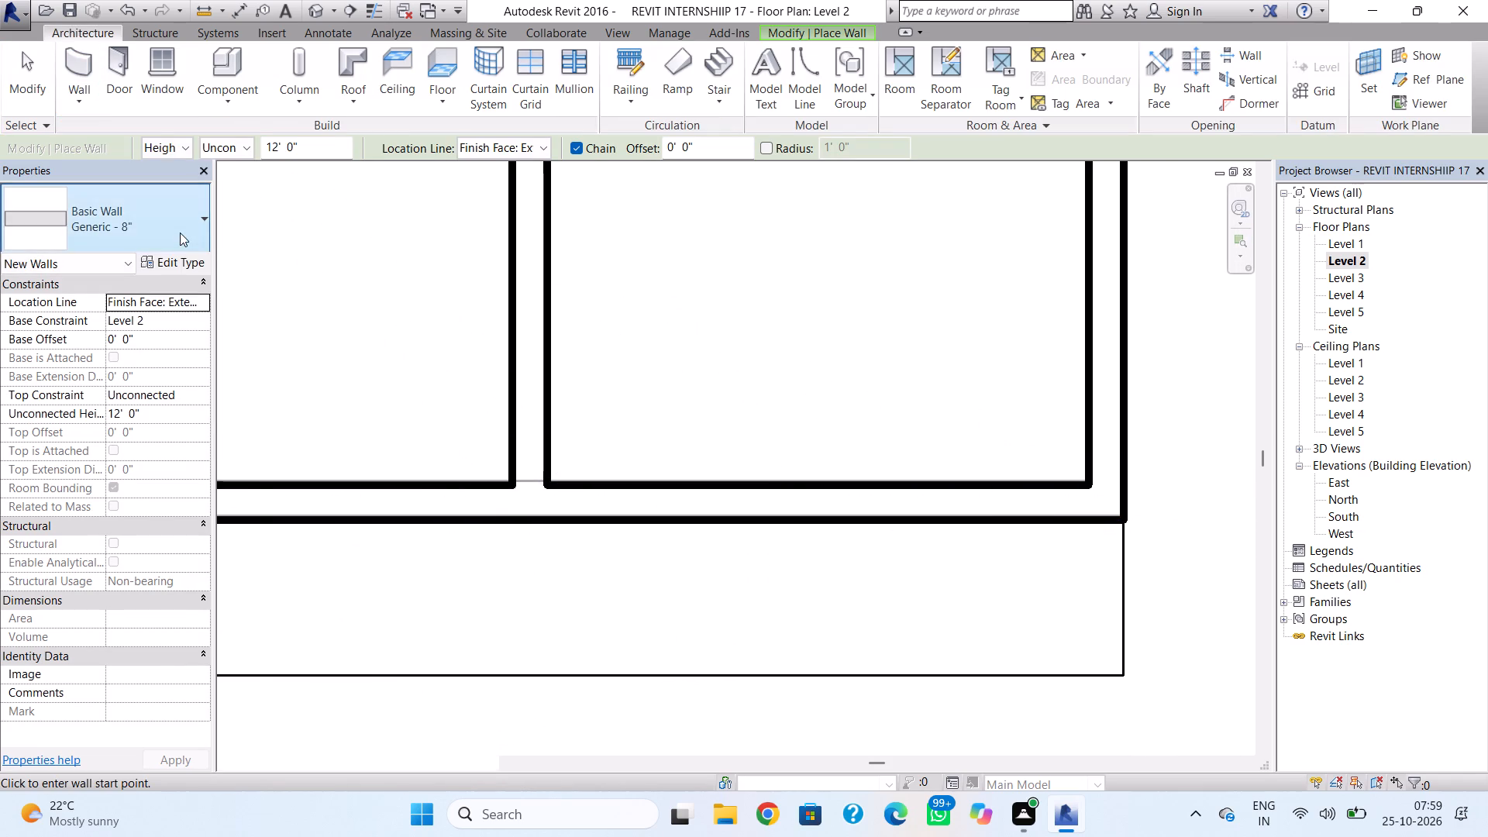
scroll(164, 359, up, 1)
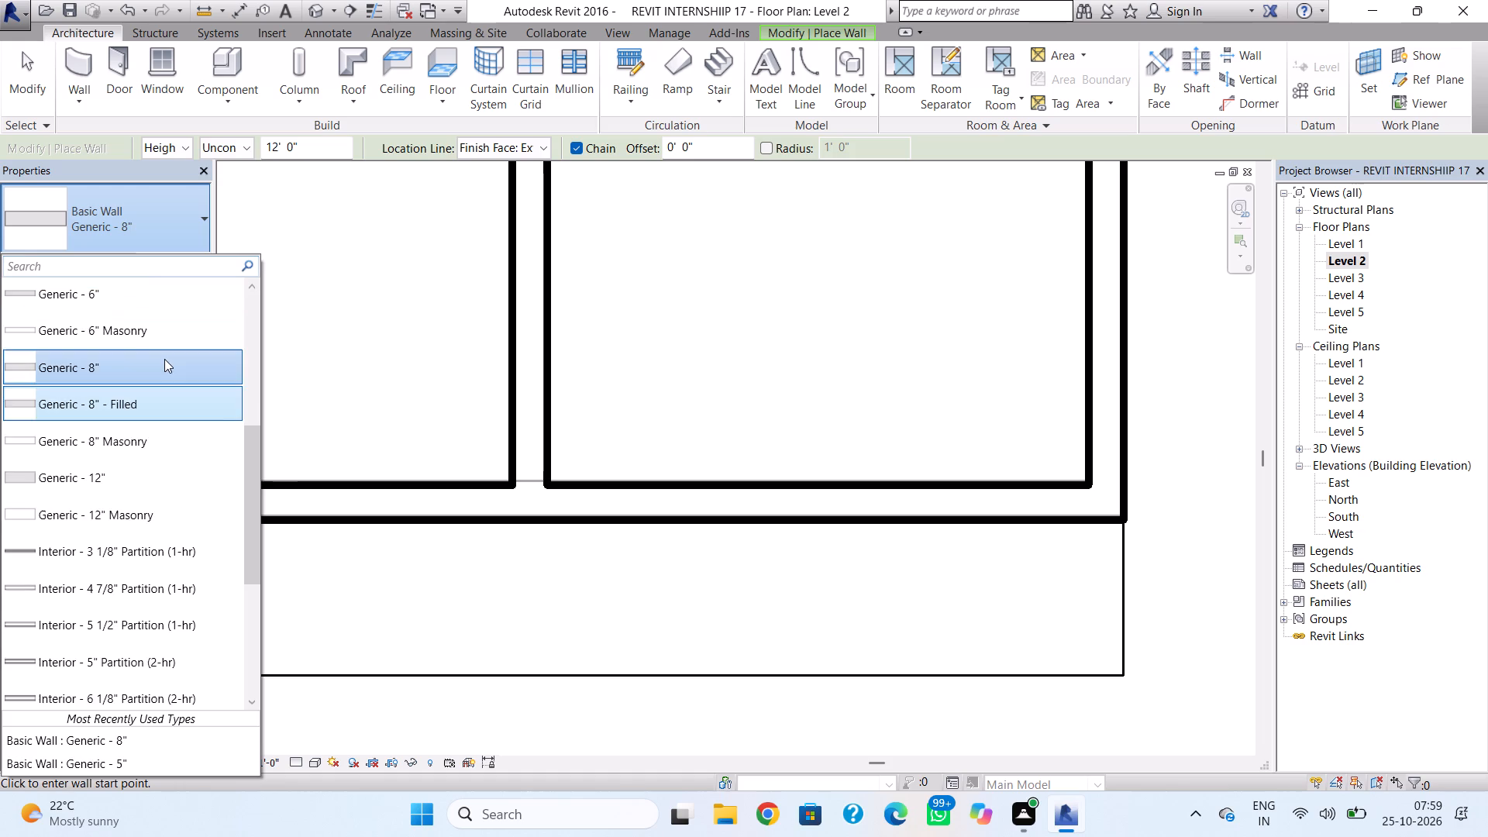
scroll(164, 359, up, 2)
click(164, 359)
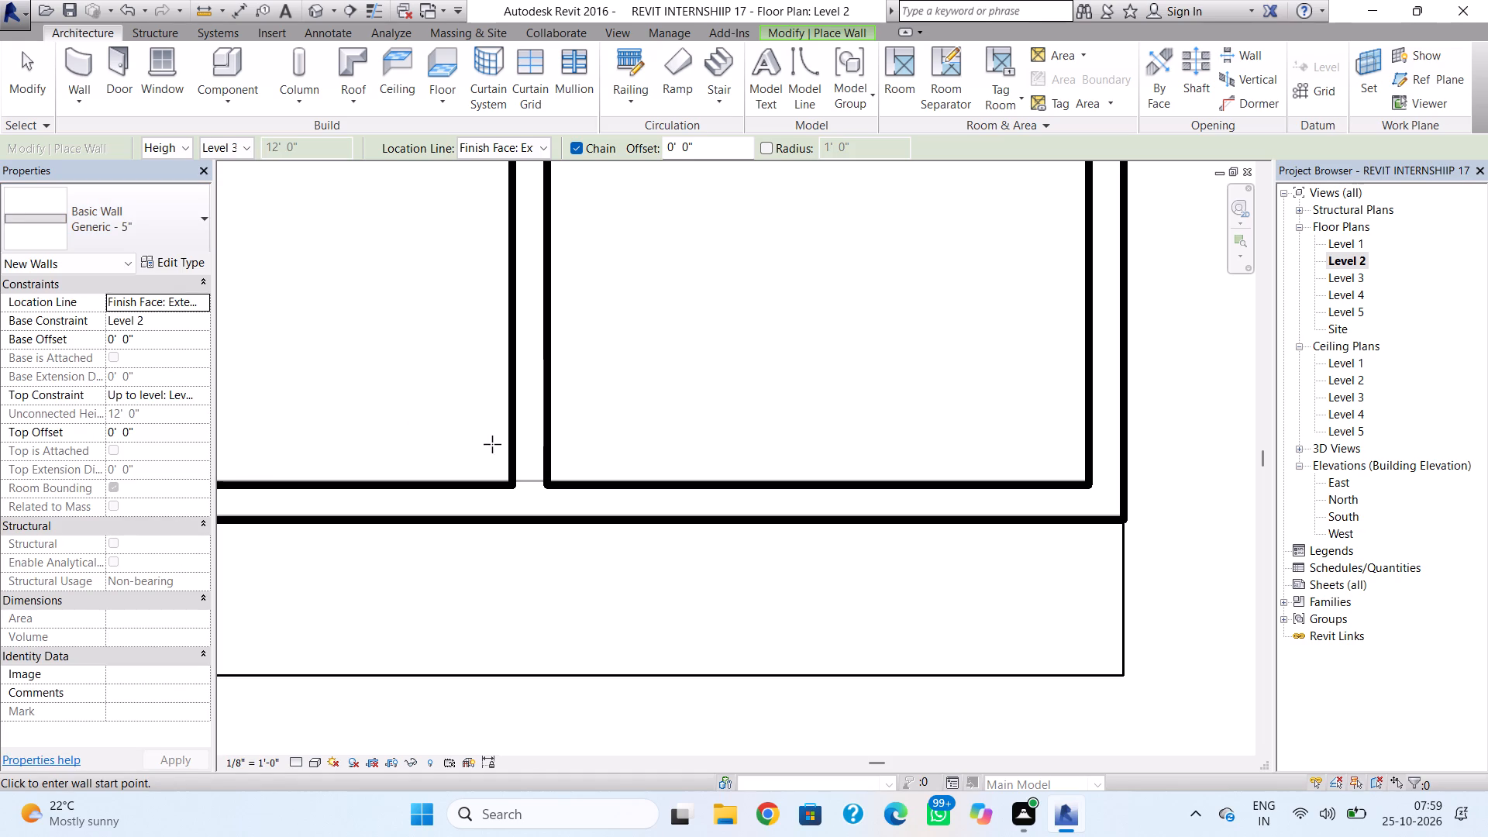
click(526, 522)
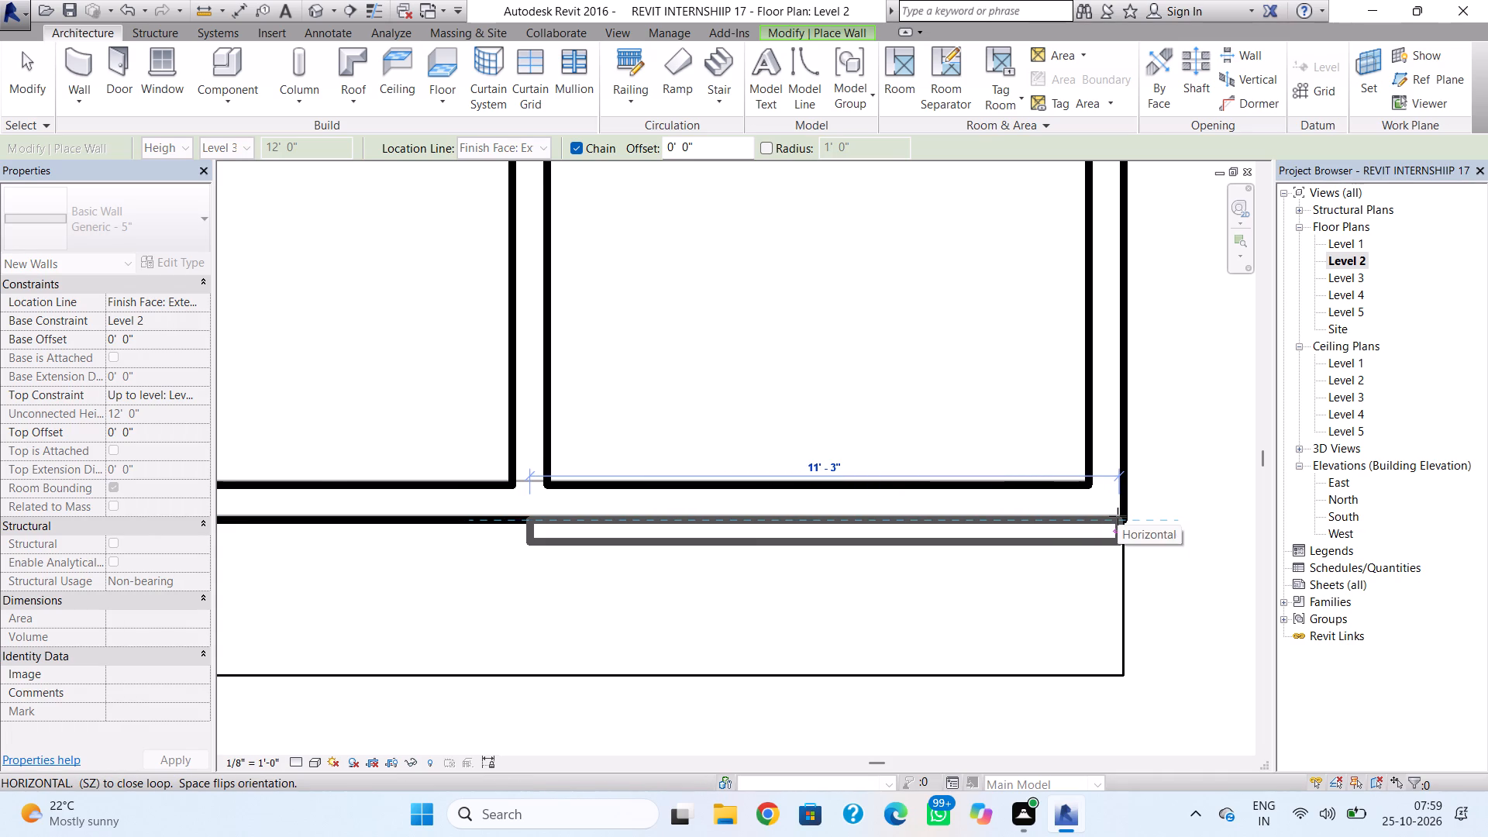
scroll(1121, 515, up, 6)
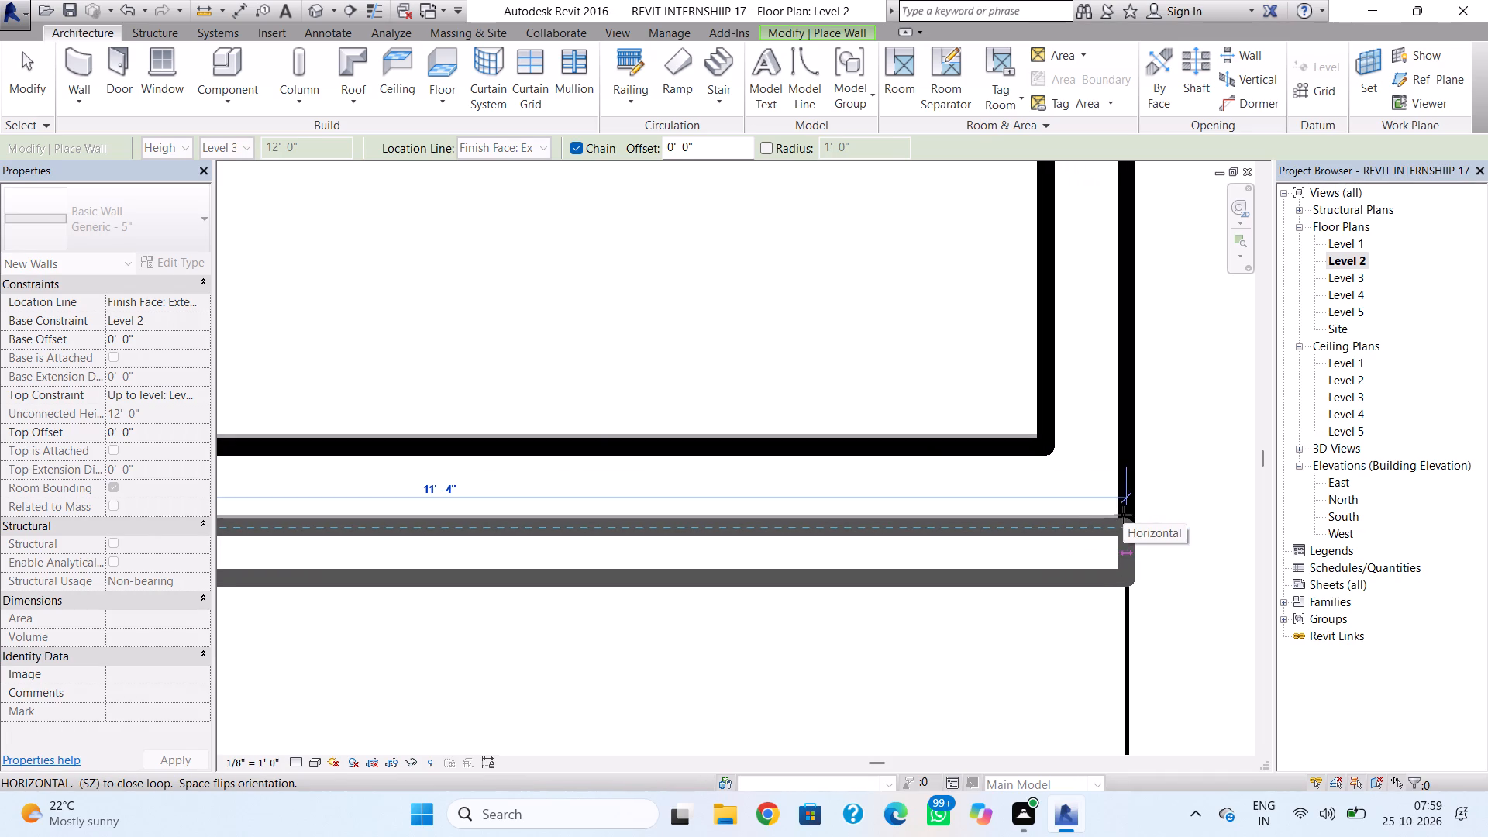
click(1123, 515)
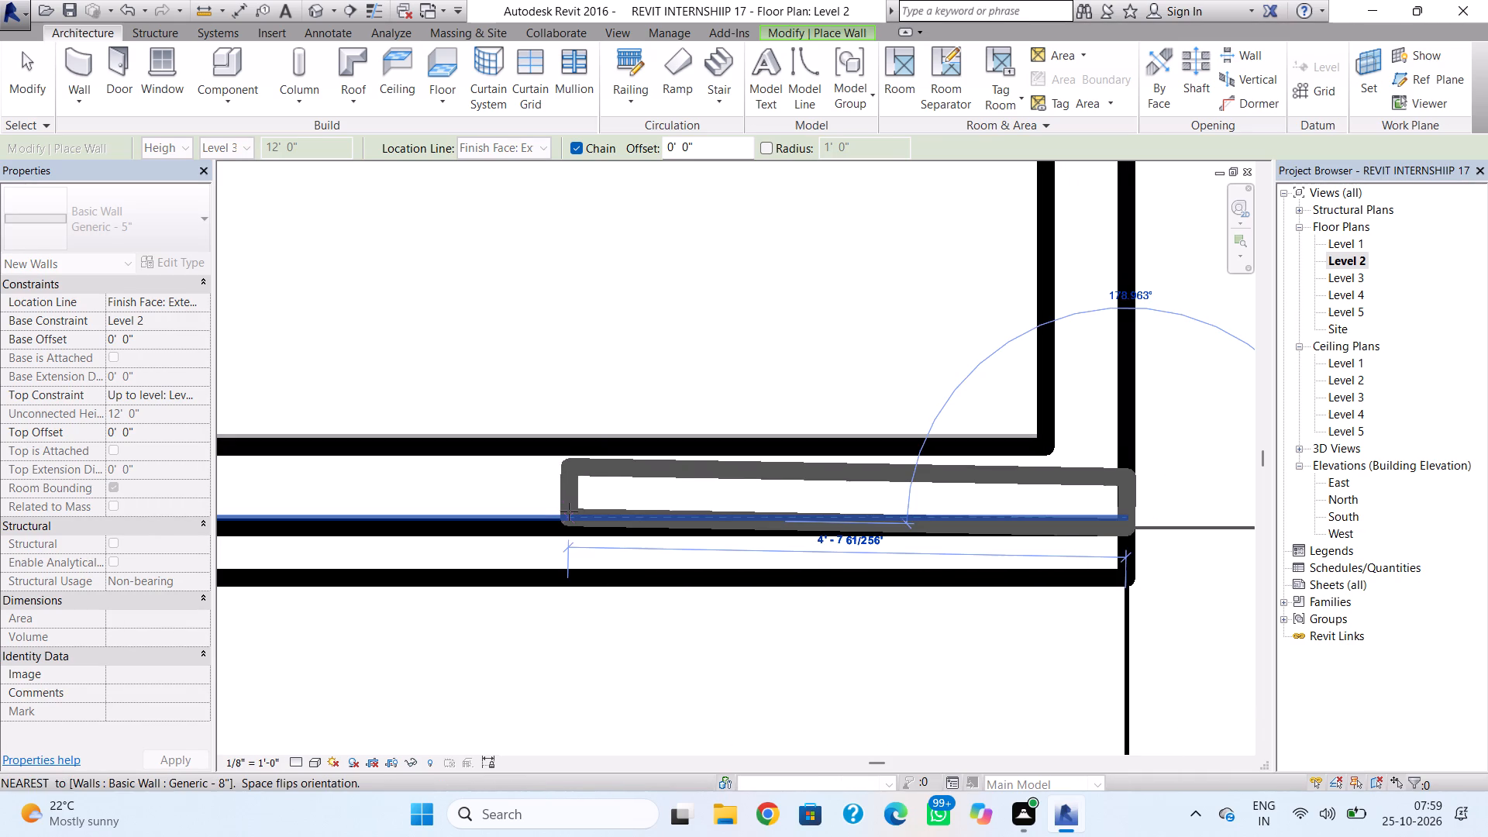
key(Escape)
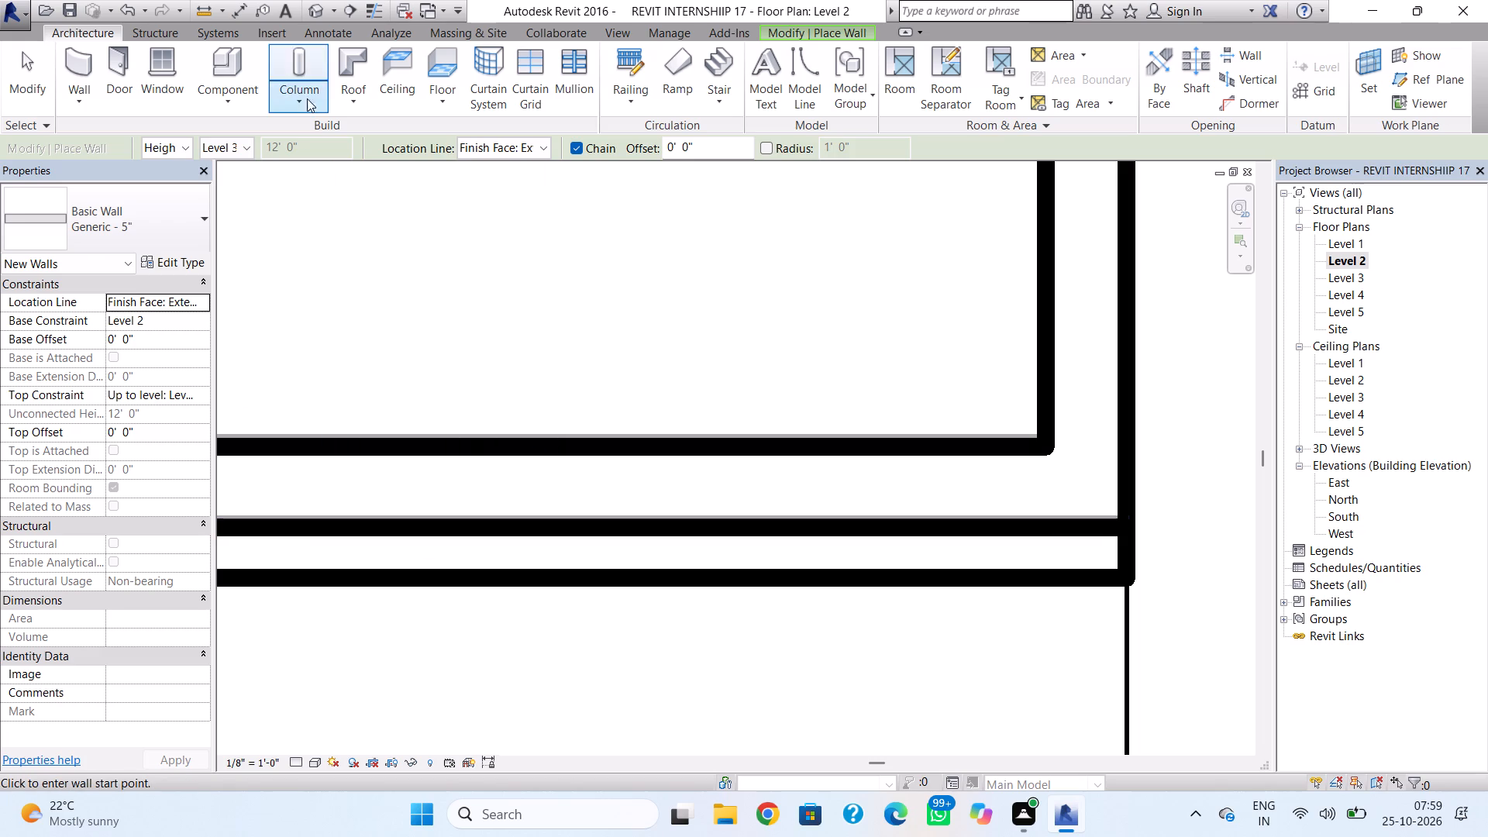
click(308, 12)
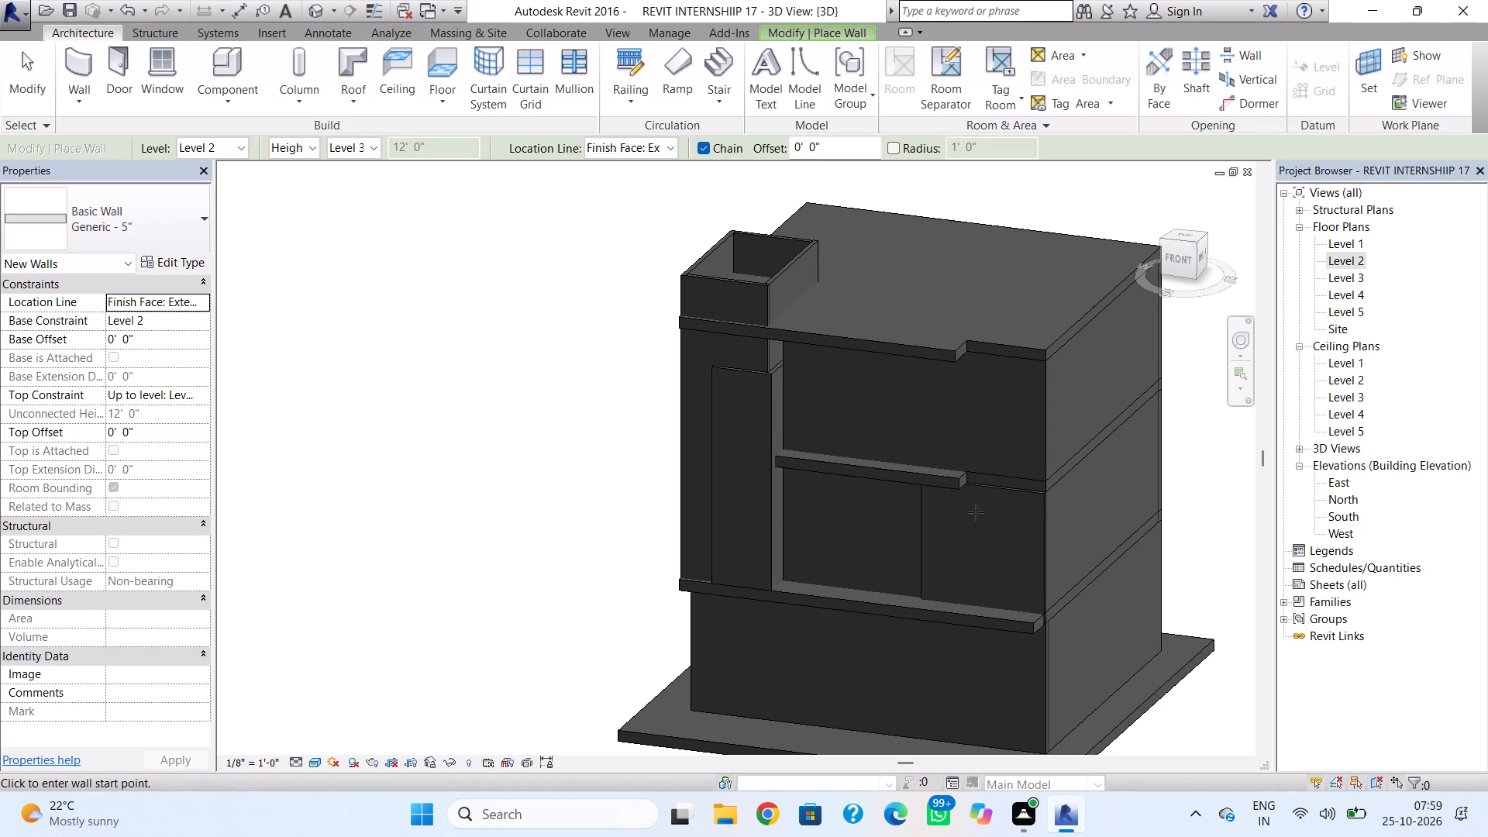
key(Escape)
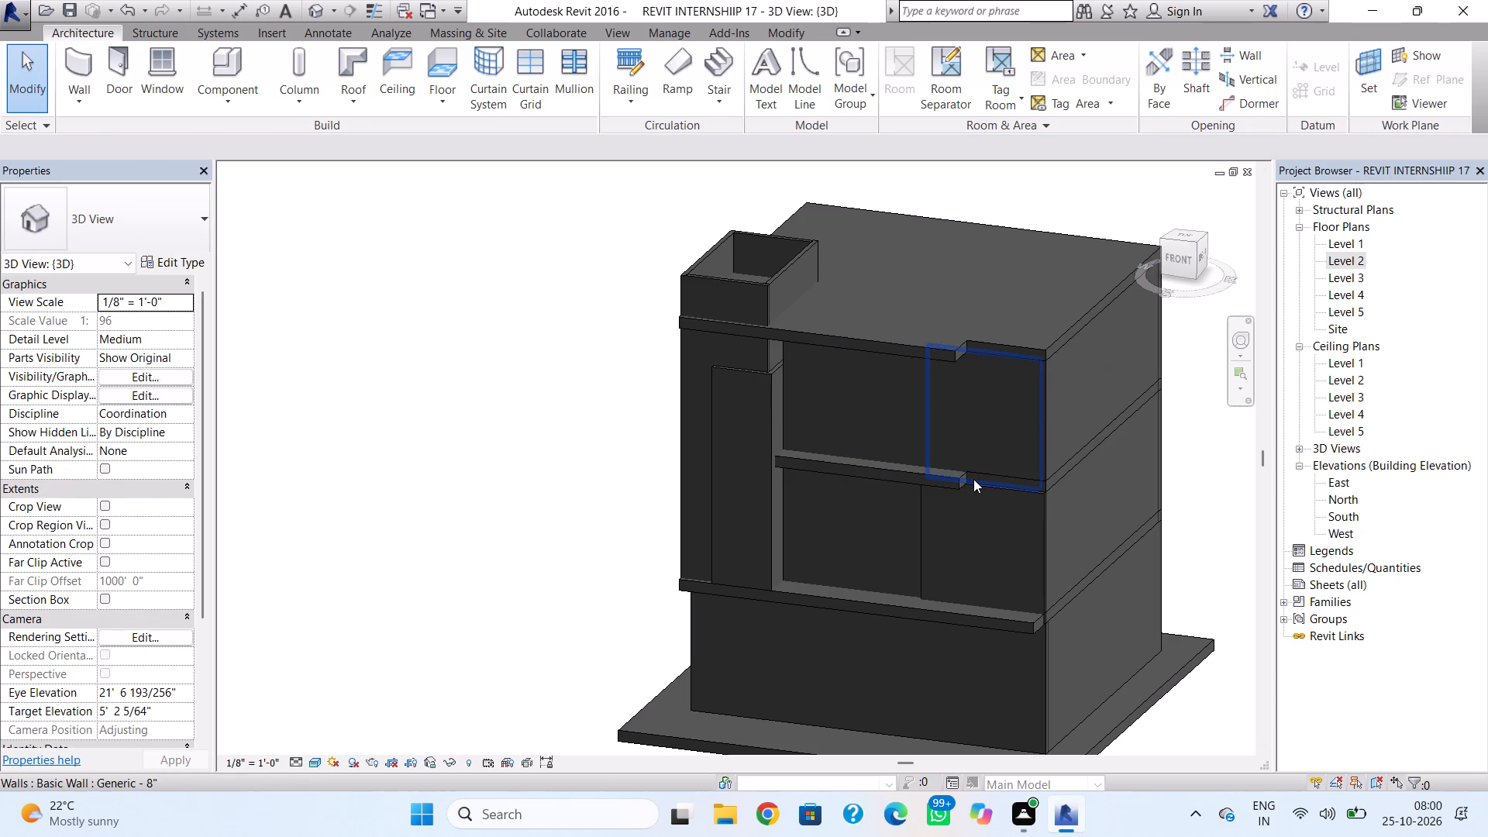
Edit the Level 3 roof footprint, nudging the short 1' 11" front boundary line east so the front edge is 18' 0" long, and finish in 3D.
double_click(954, 482)
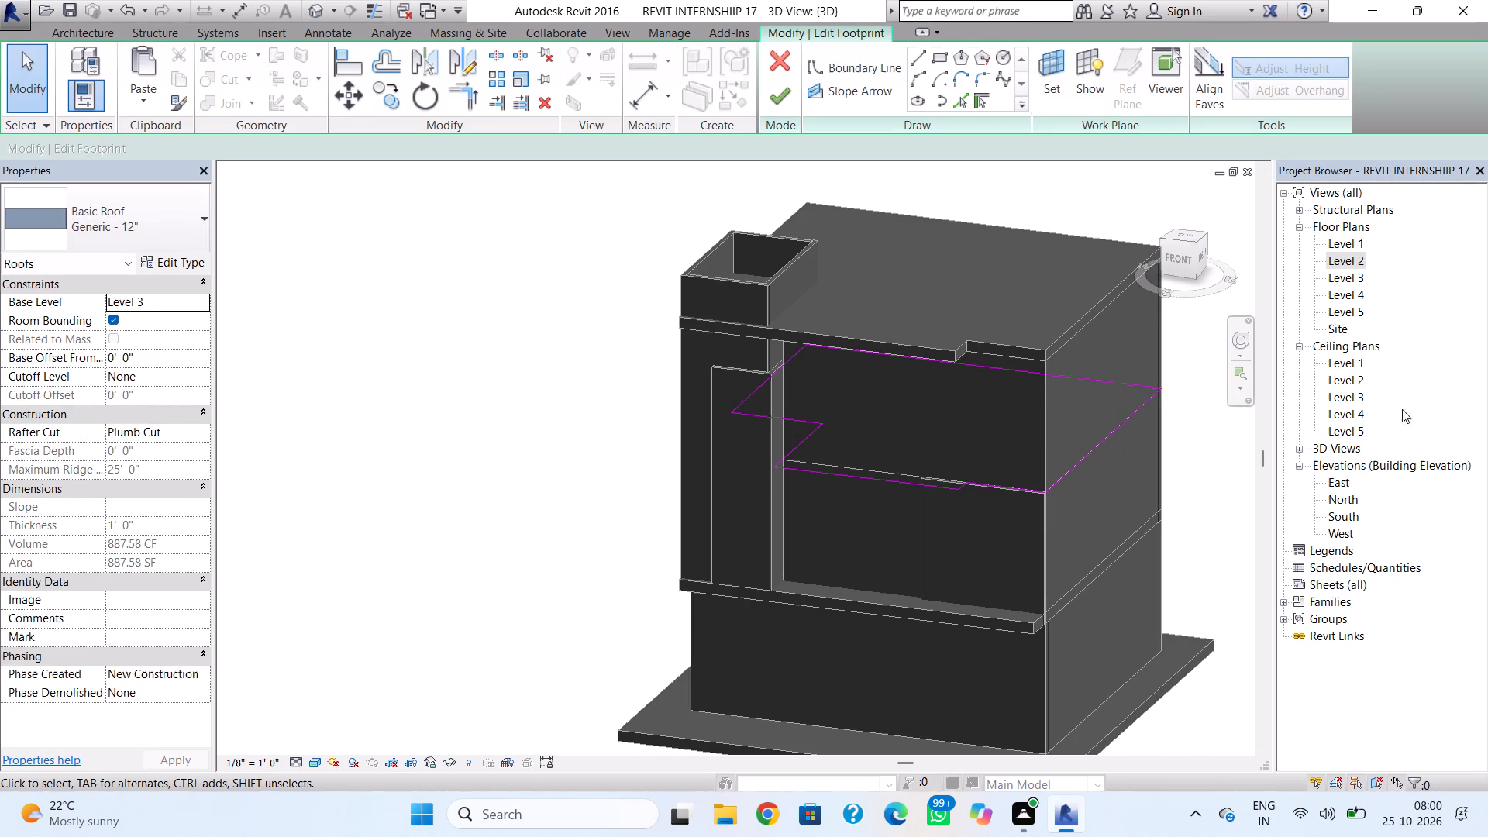
click(1346, 261)
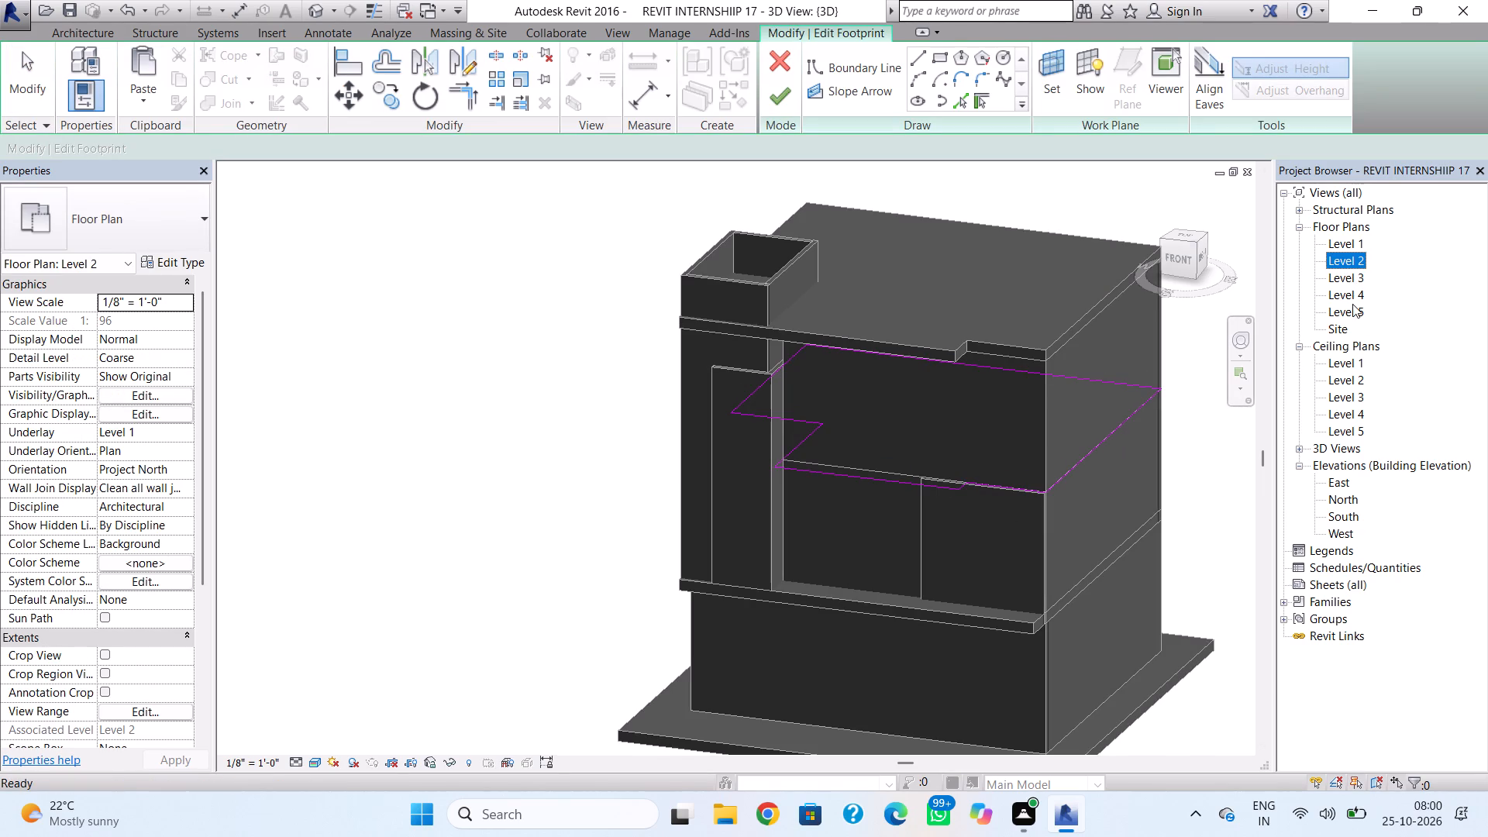
click(1351, 277)
click(1351, 277)
scroll(936, 551, down, 4)
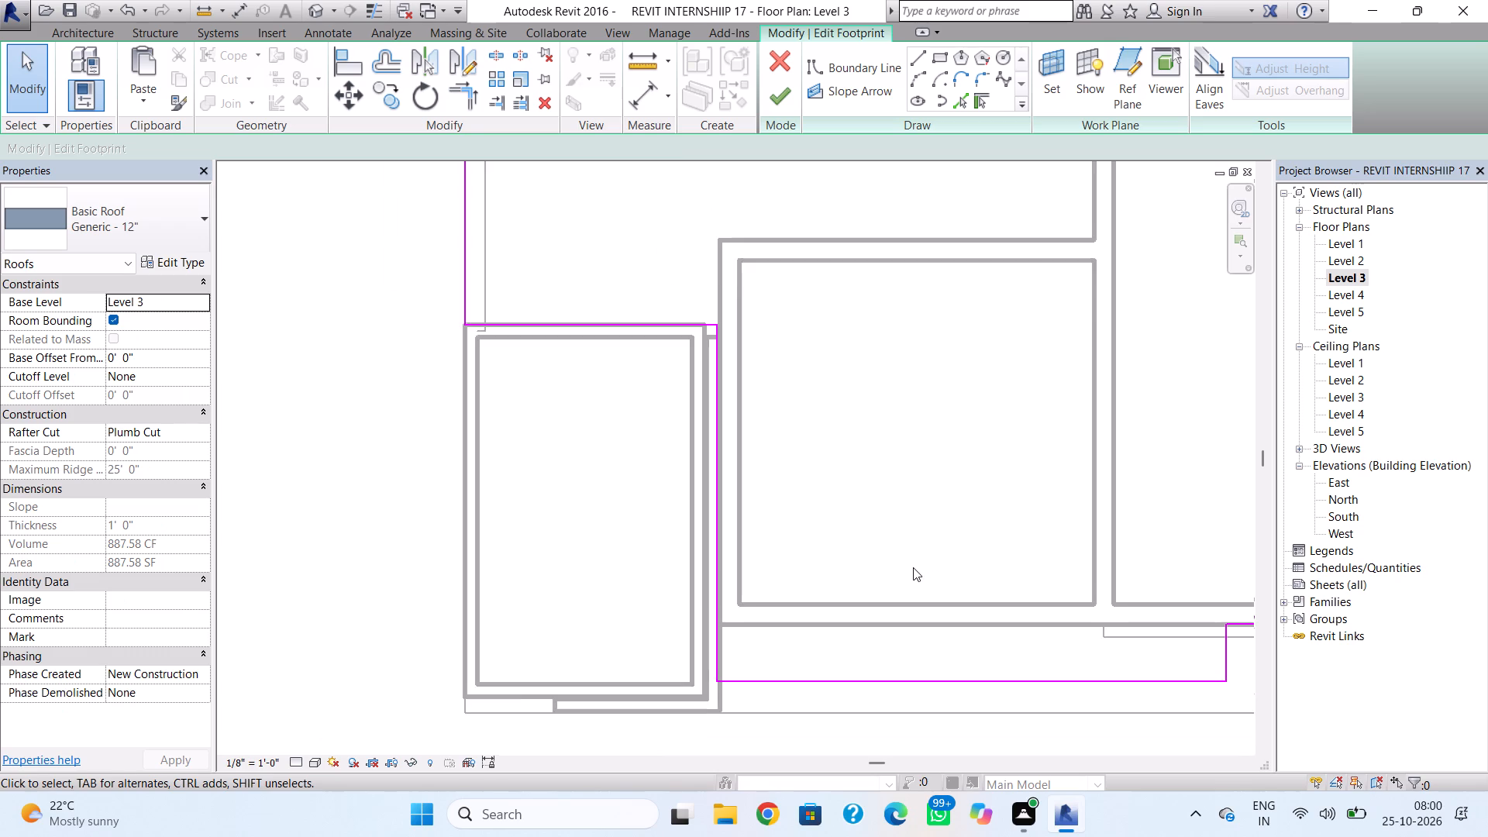
scroll(913, 567, down, 2)
middle_drag(913, 567, 639, 561)
click(841, 619)
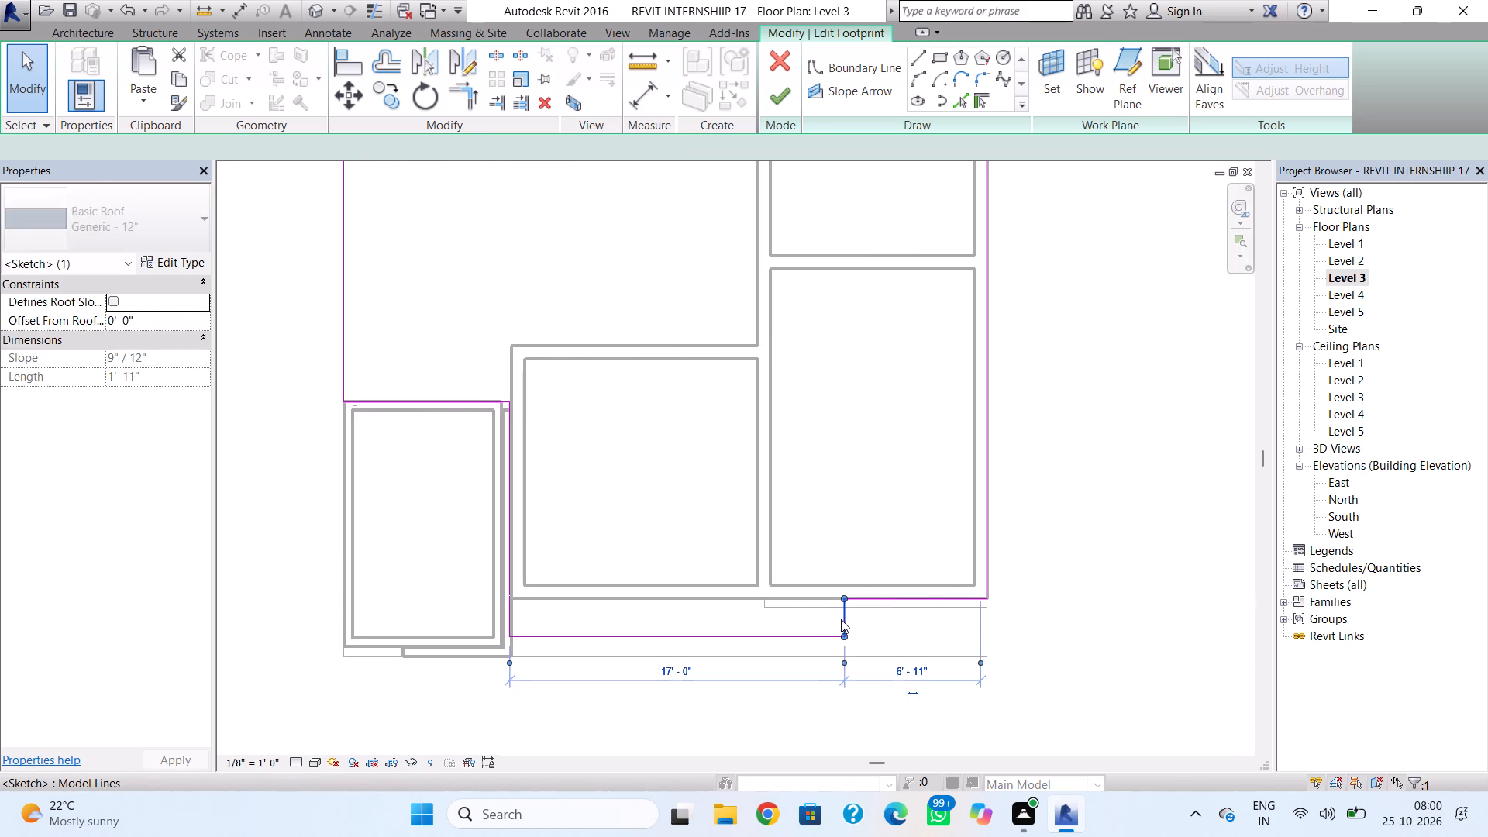
key(Right)
key(Right)
key(Right)
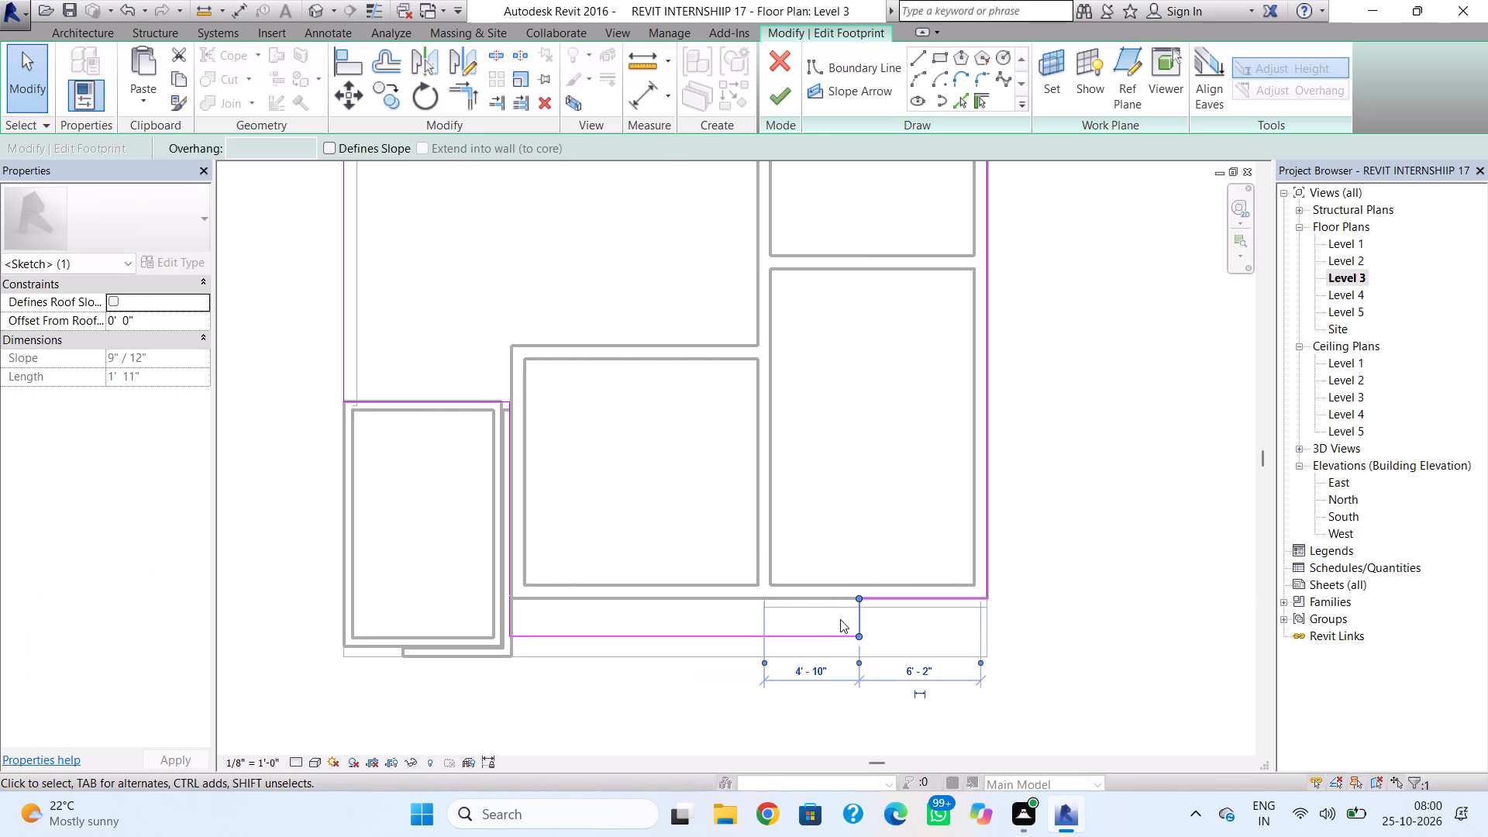
key(Right)
key(Escape)
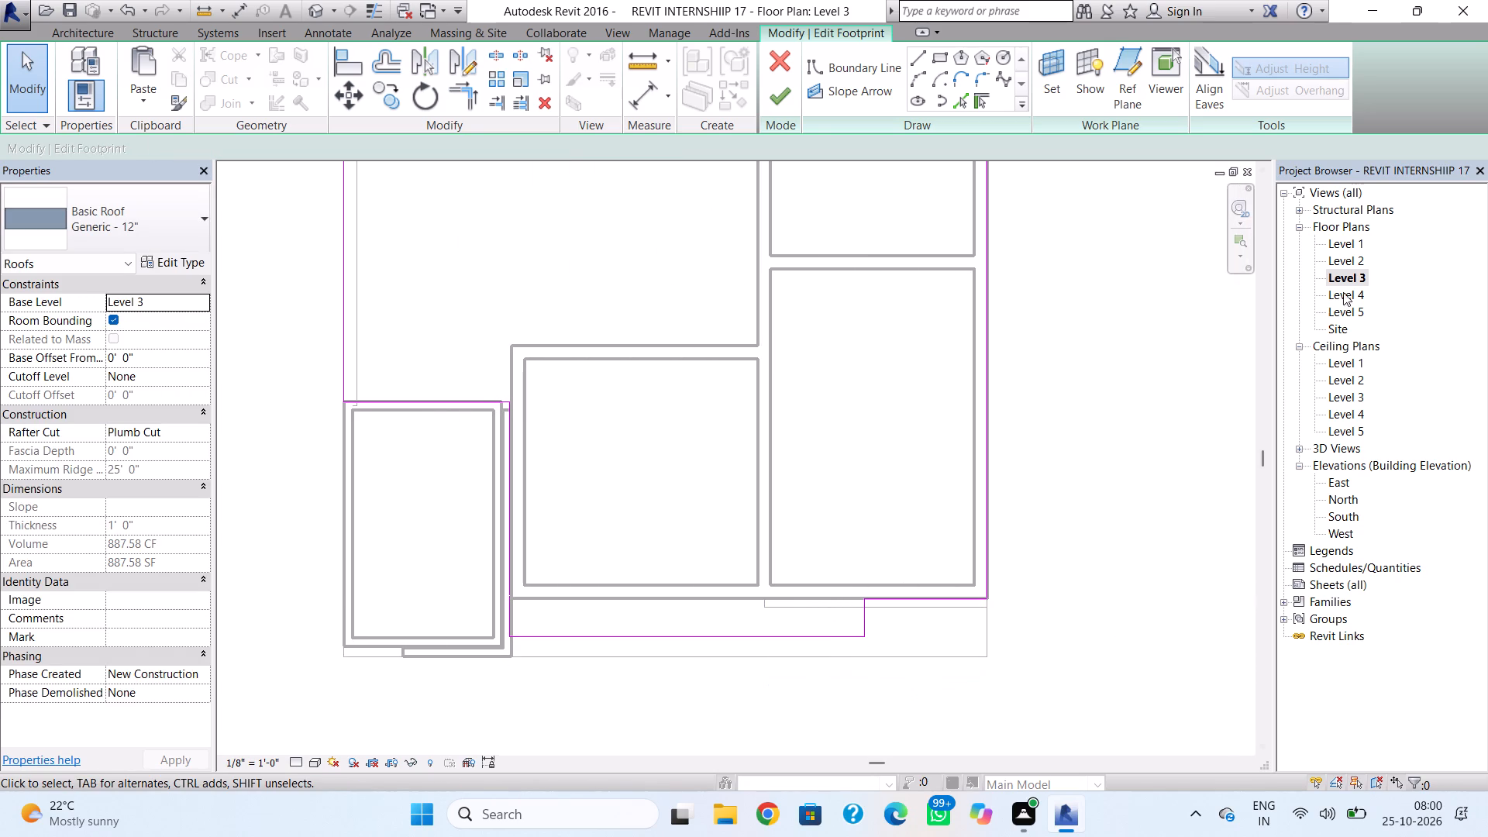
click(1346, 294)
click(1346, 294)
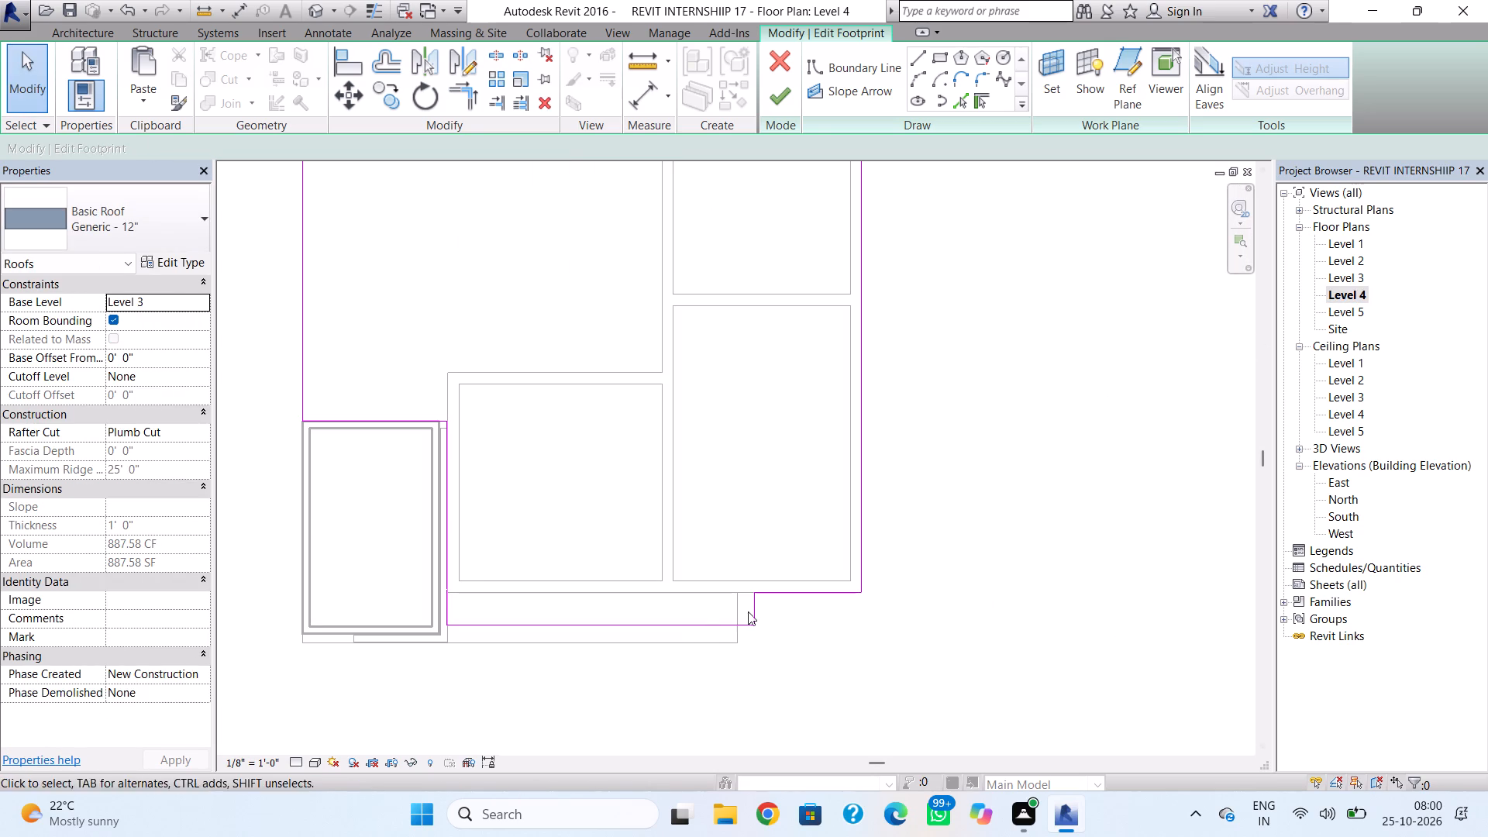
click(735, 630)
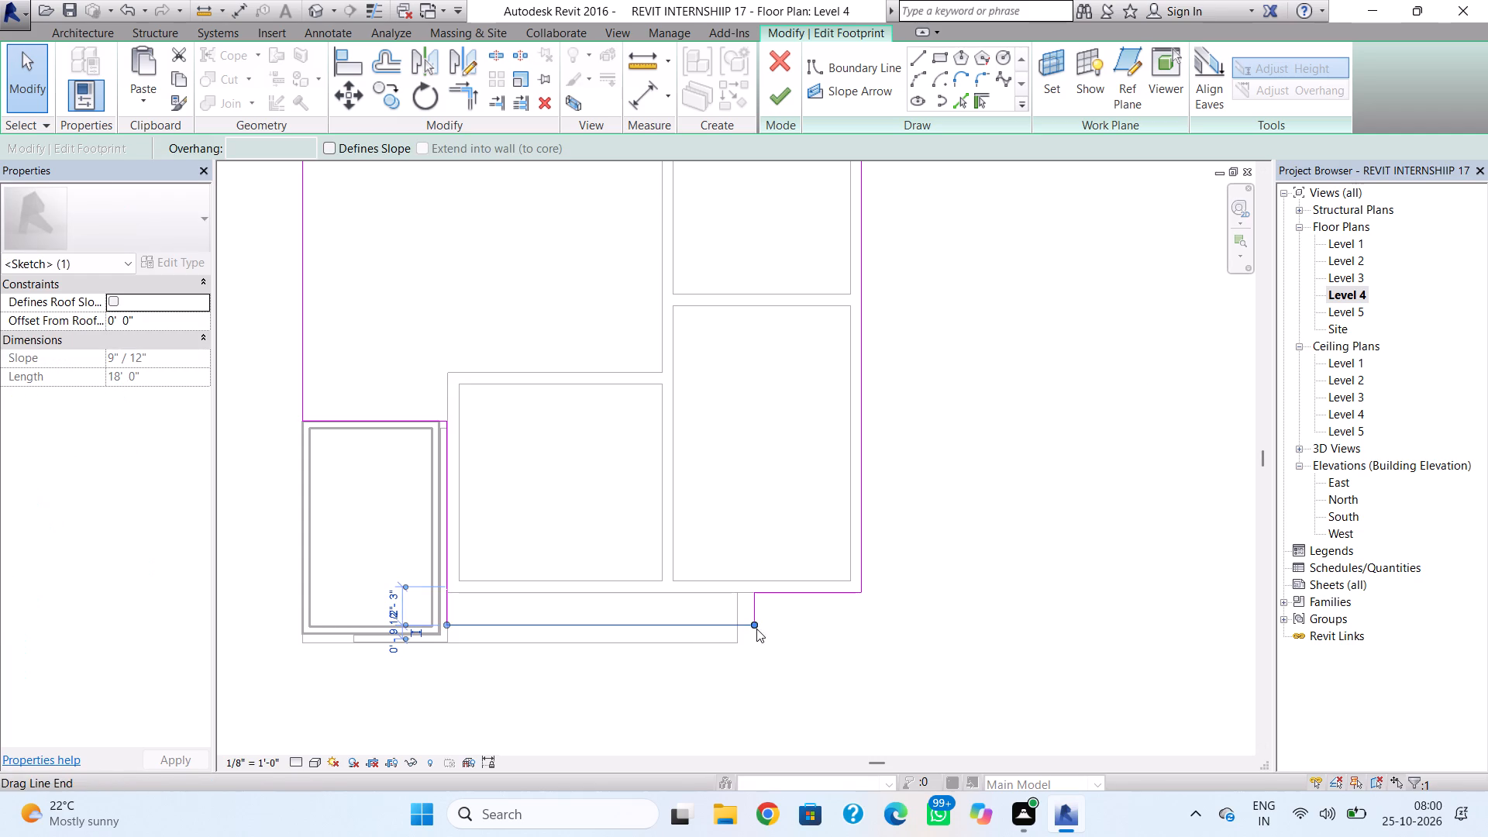
key(Escape)
click(767, 107)
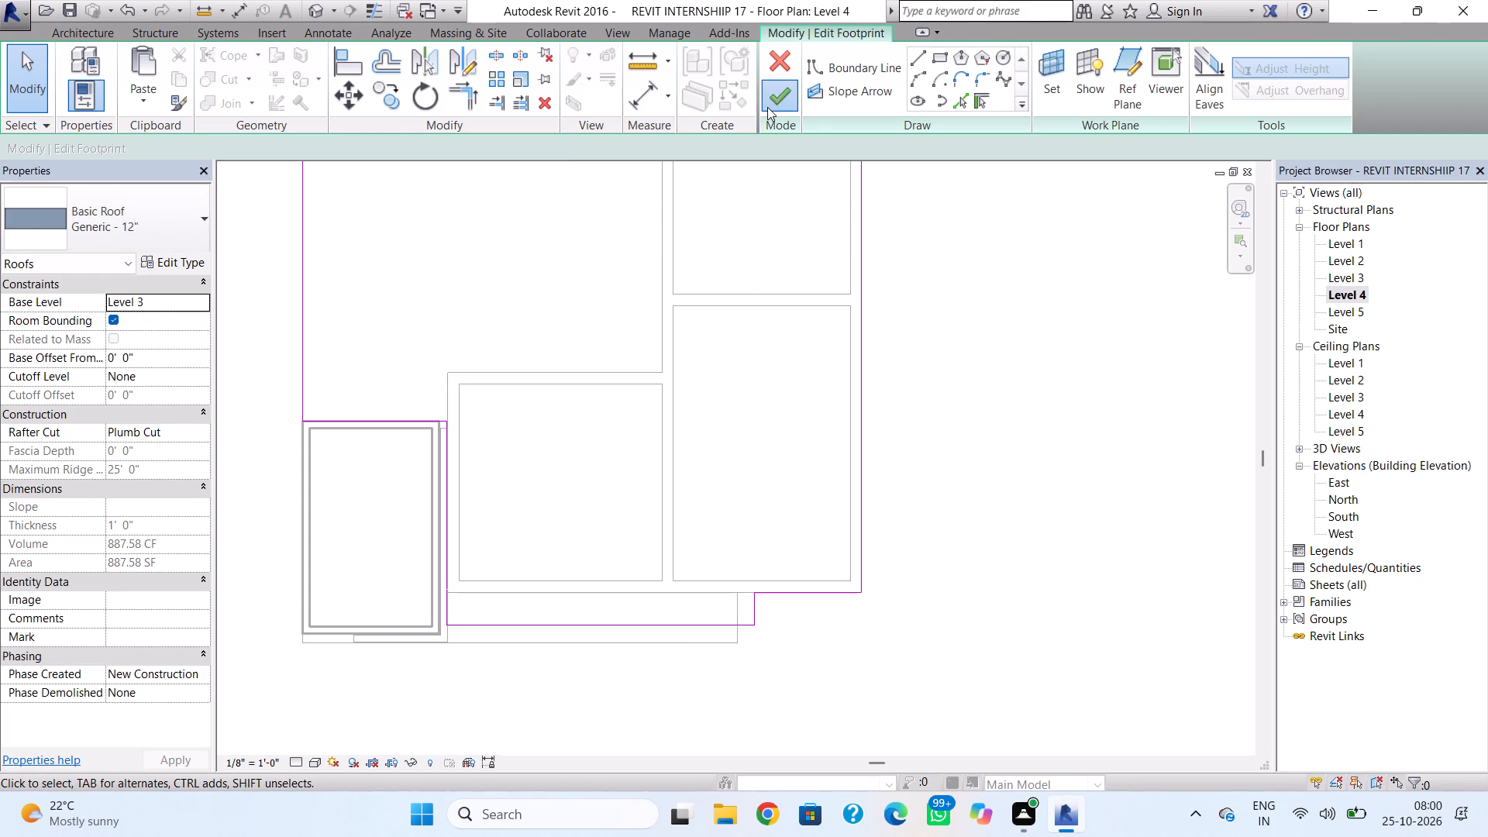
click(325, 4)
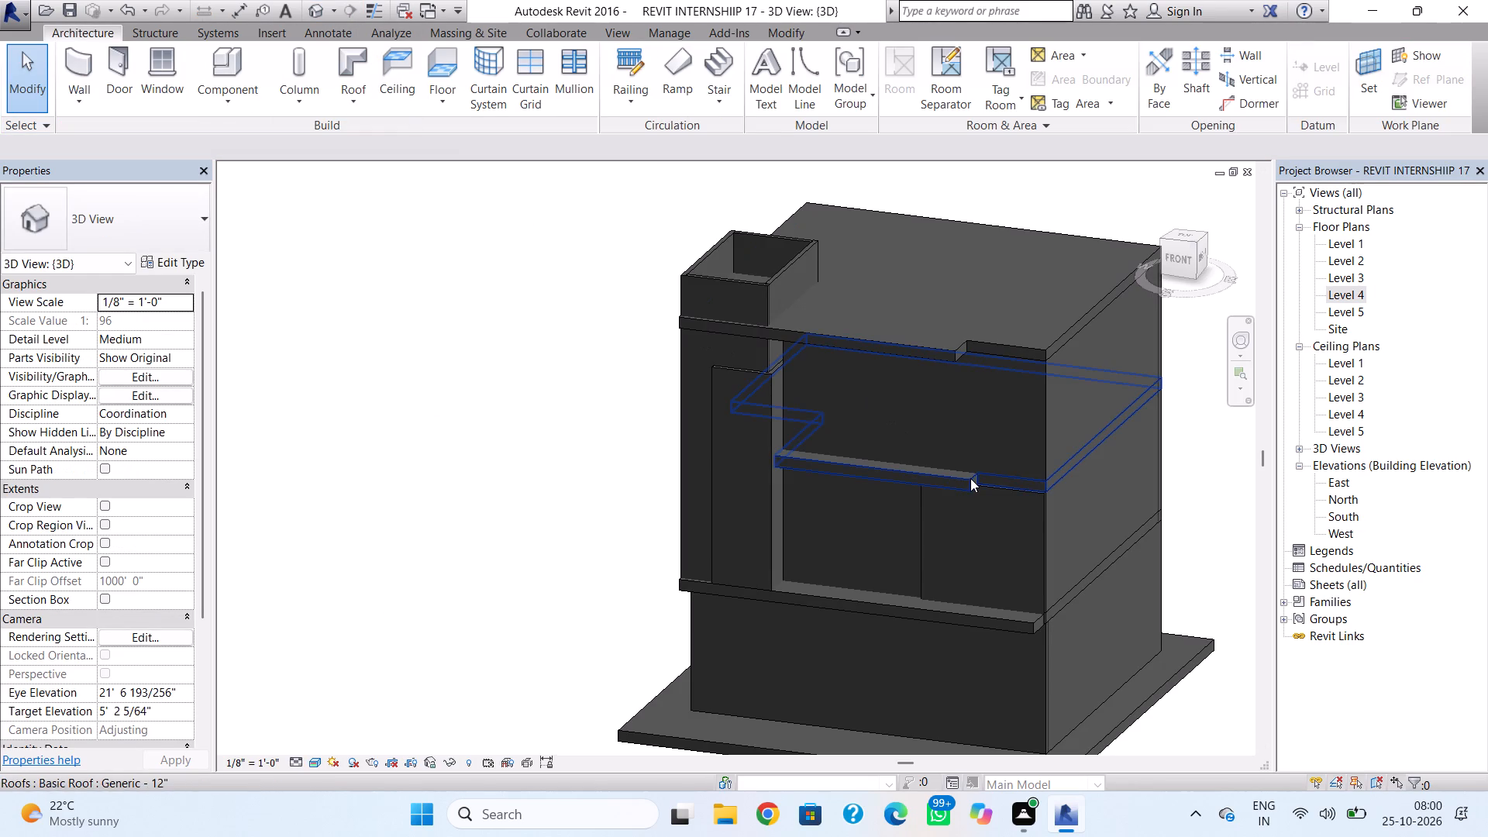
Edit the Level 4 roof footprint, nudging its short front boundary line about 1' east in line with the Level 3 roof edge, and finish in 3D.
double_click(953, 356)
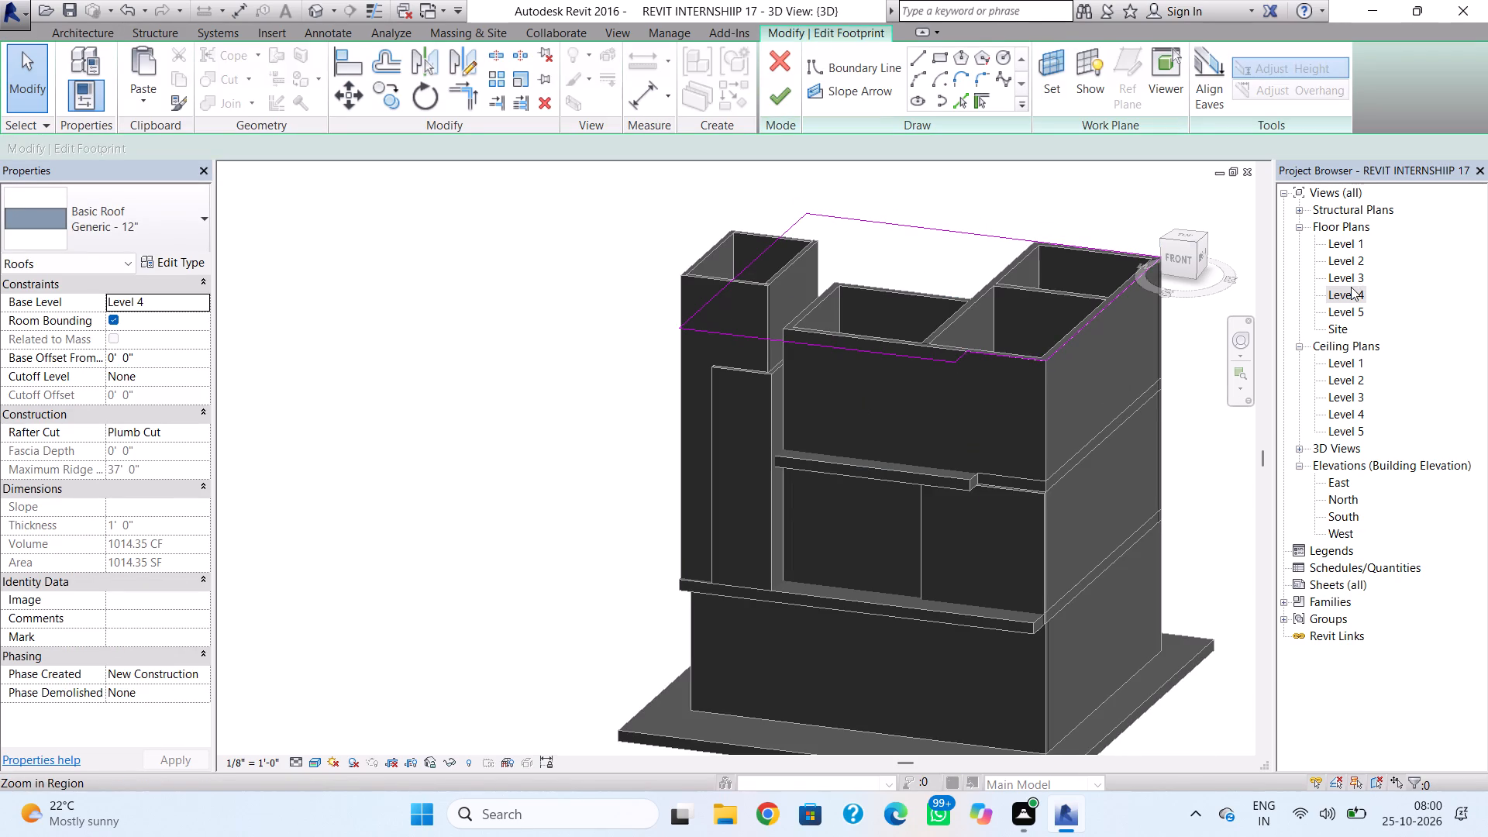
click(1351, 287)
click(1351, 287)
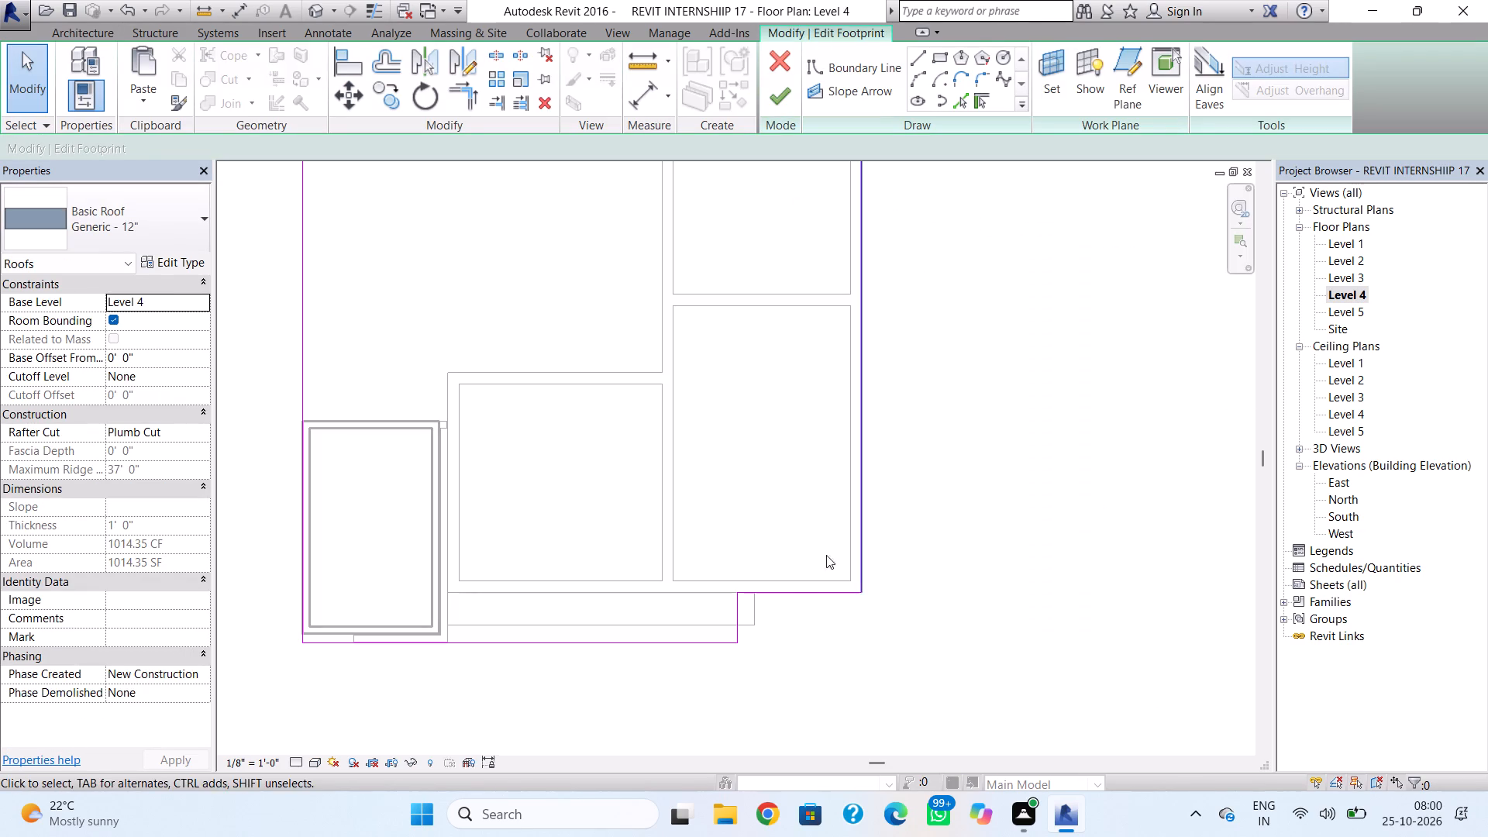
click(740, 613)
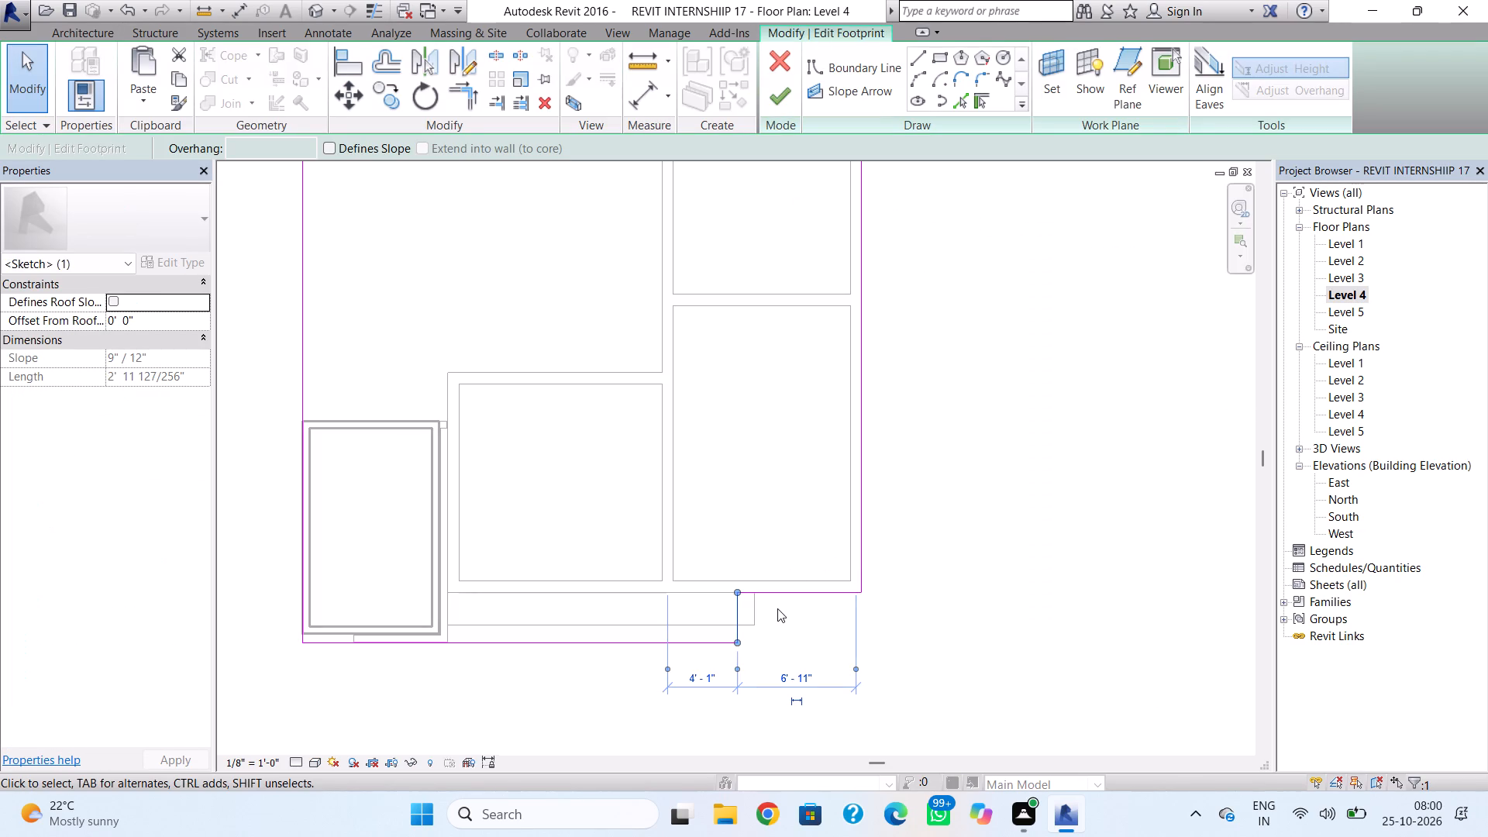
key(Right)
key(Right)
key(Right)
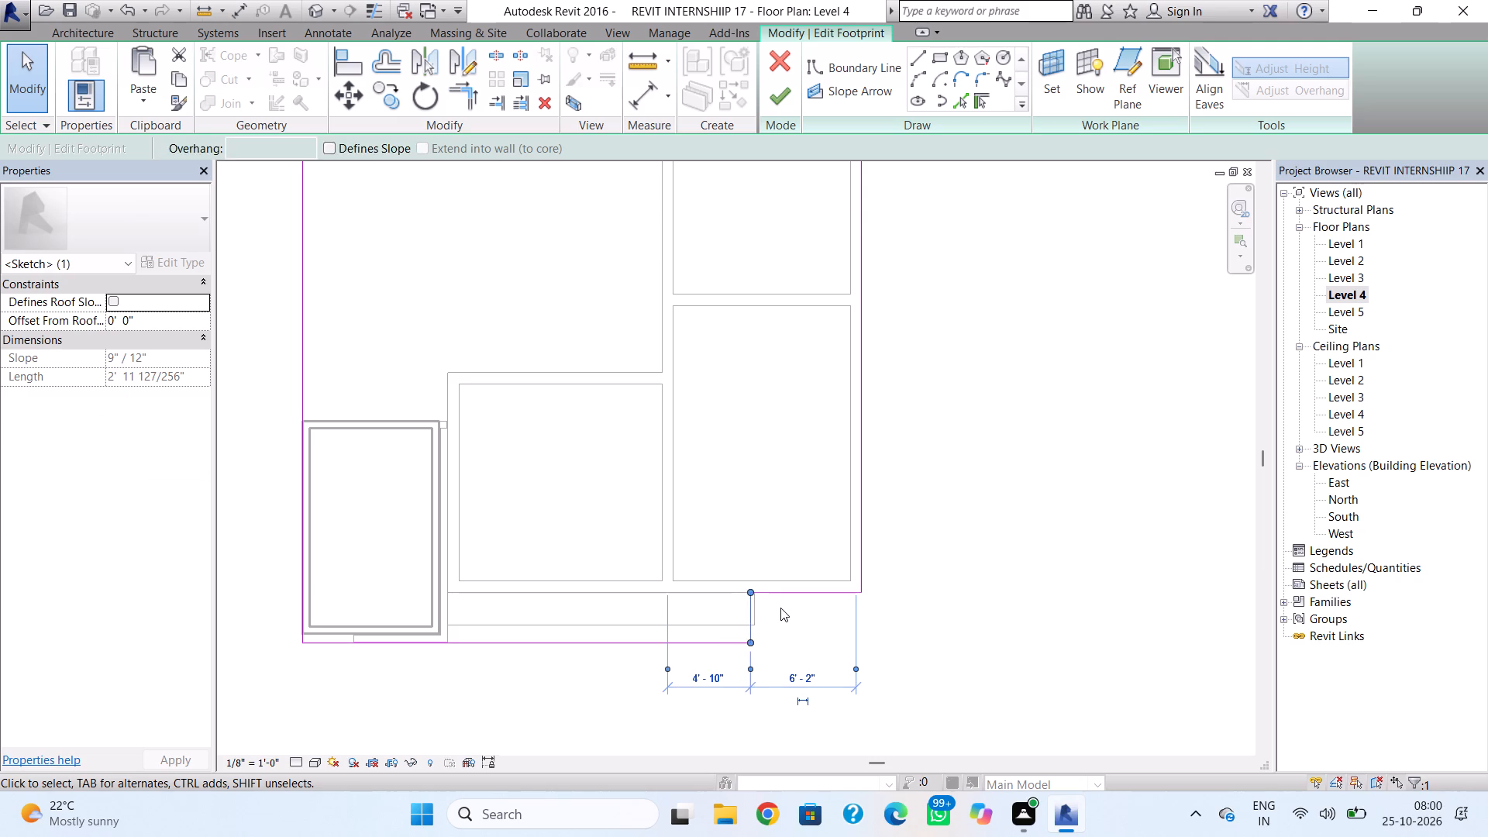
key(Right)
key(Escape)
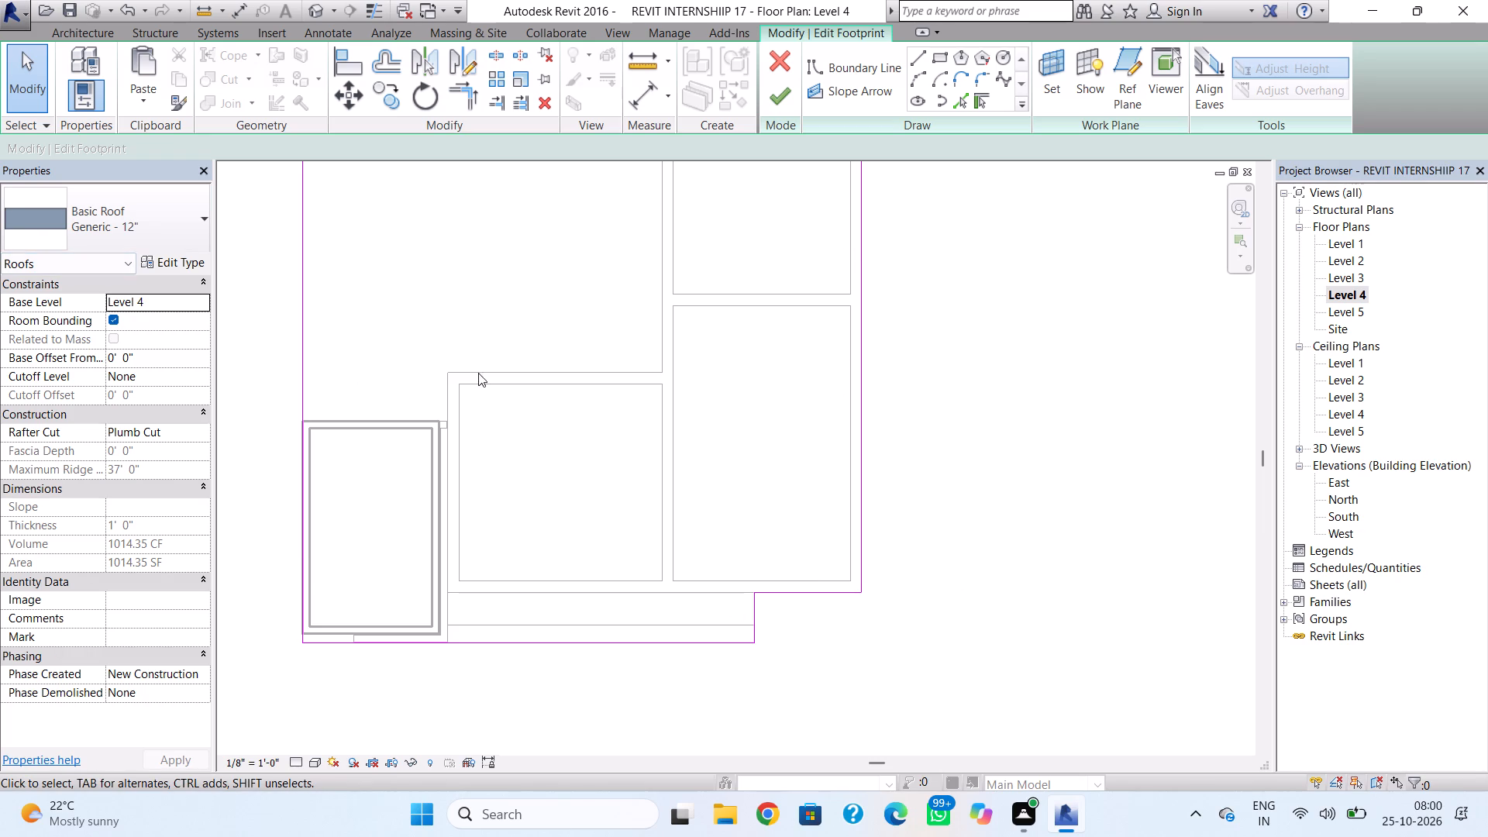
click(780, 104)
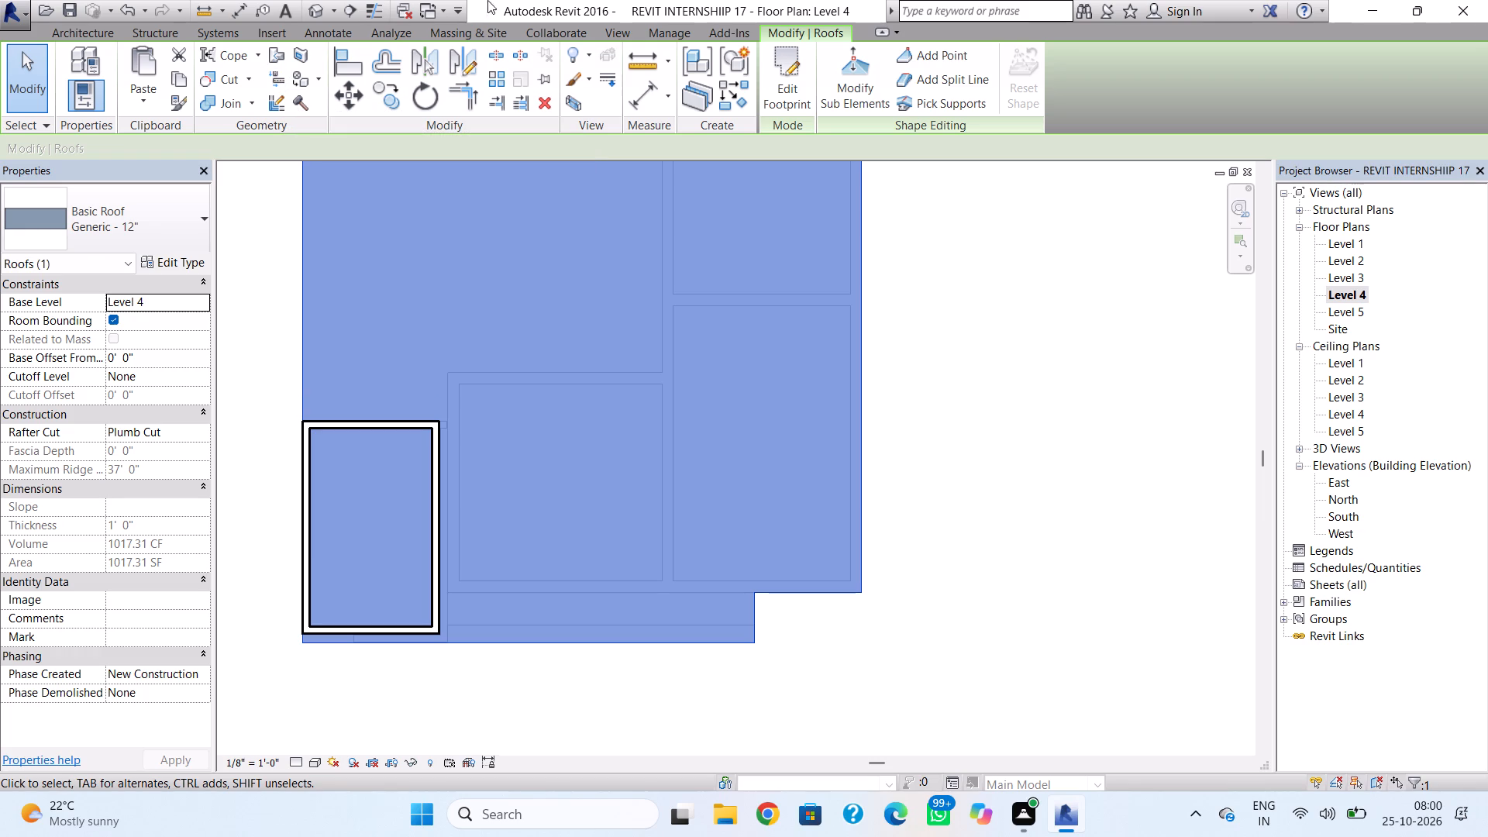
click(307, 11)
drag(625, 132, 680, 195)
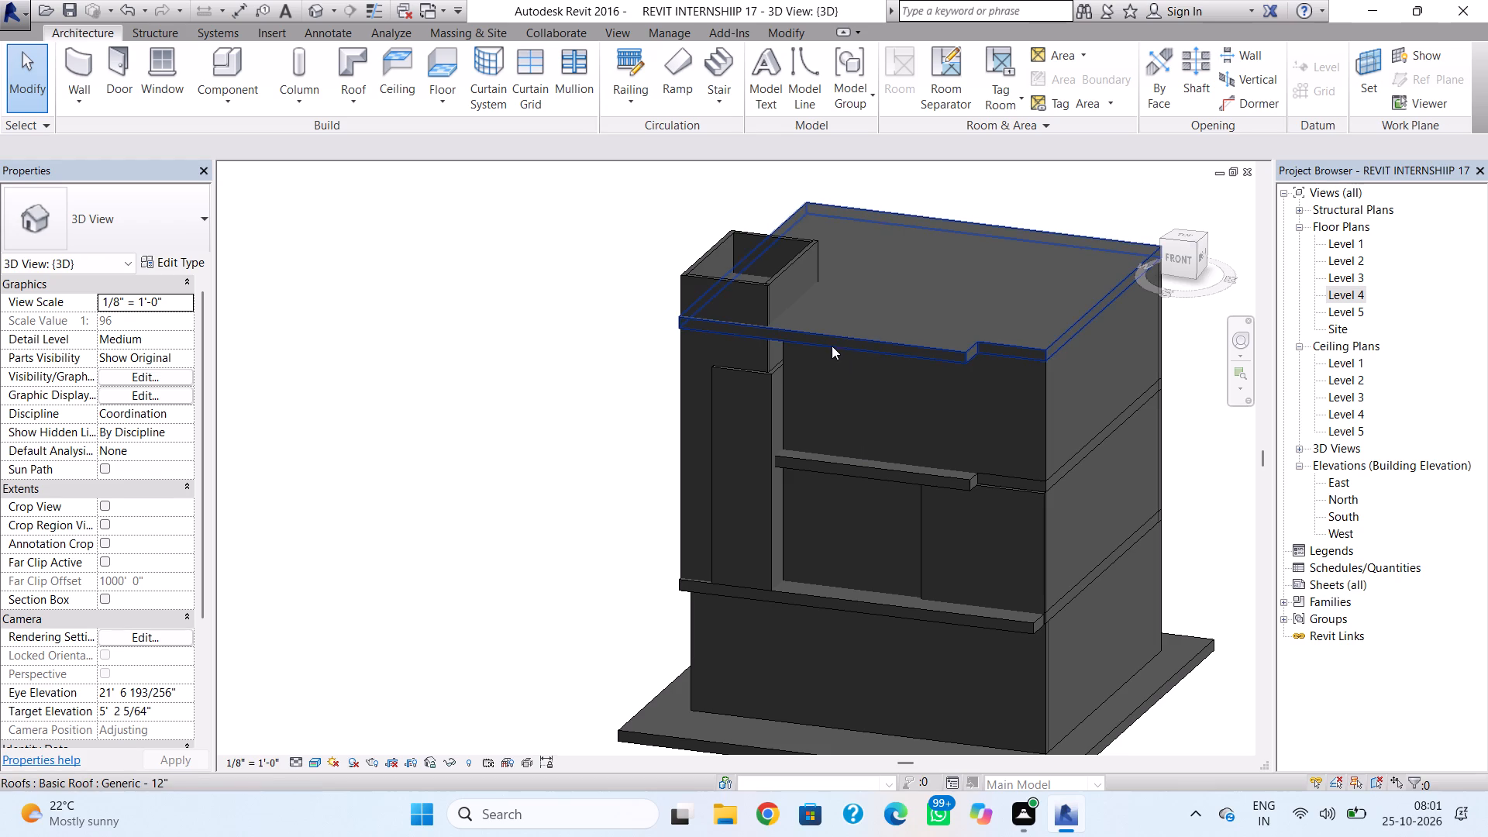
Copy the Level 4 roof and paste it aligned to Level 5.
click(852, 332)
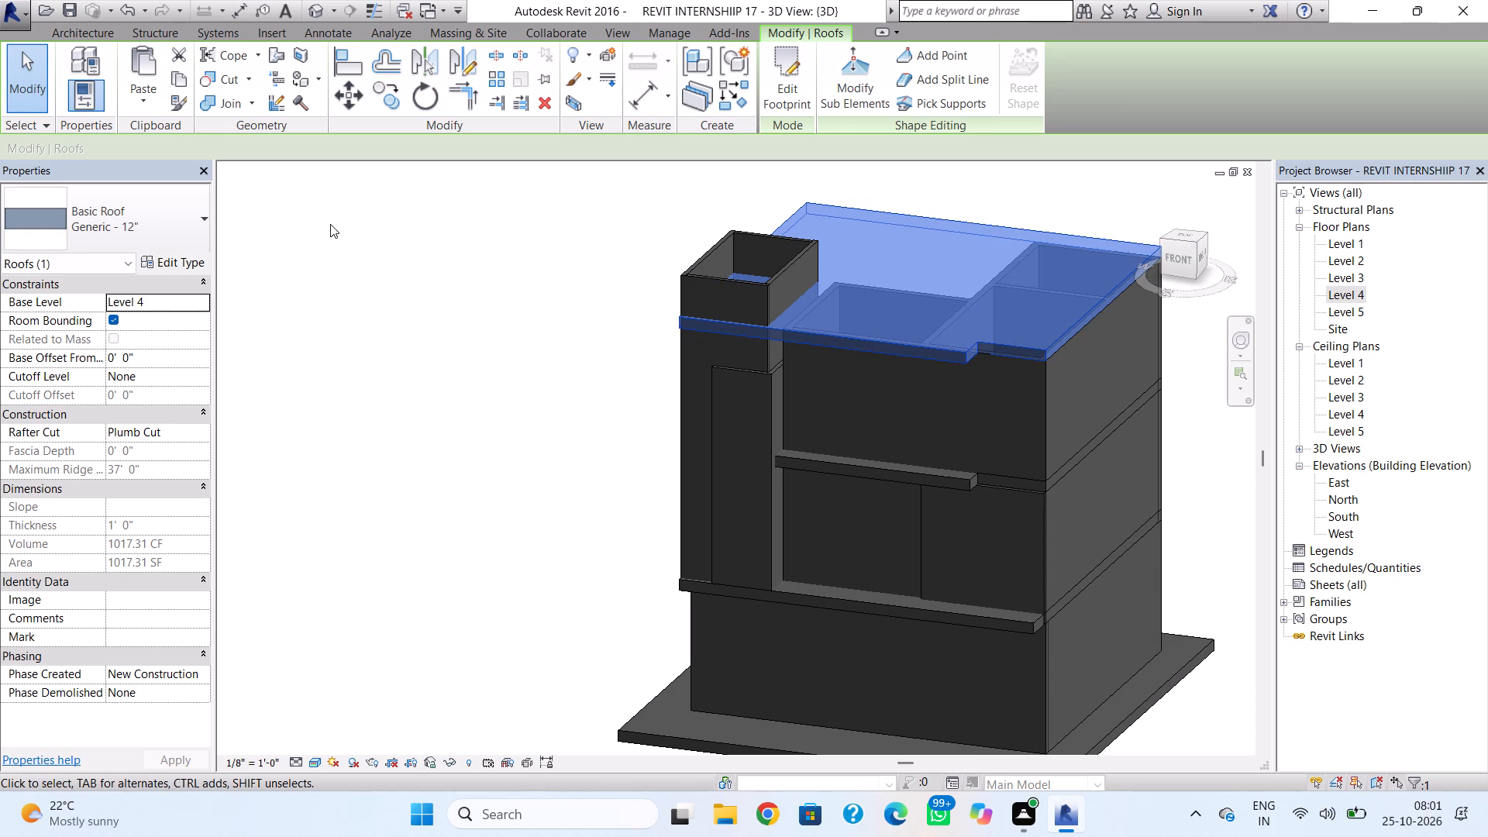
scroll(930, 316, down, 1)
middle_drag(923, 333, 904, 440)
scroll(904, 440, up, 1)
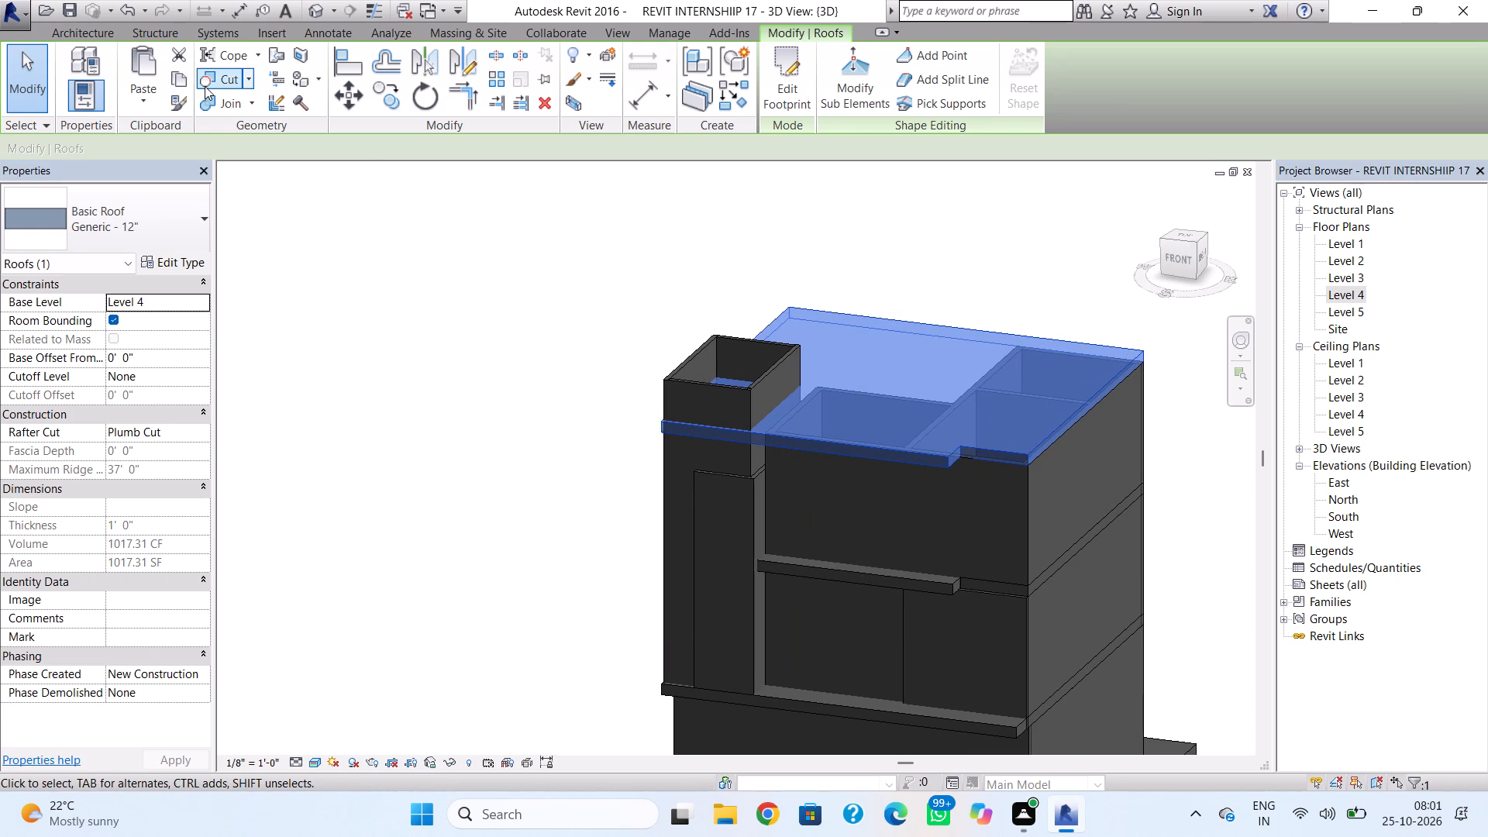
click(187, 79)
click(153, 93)
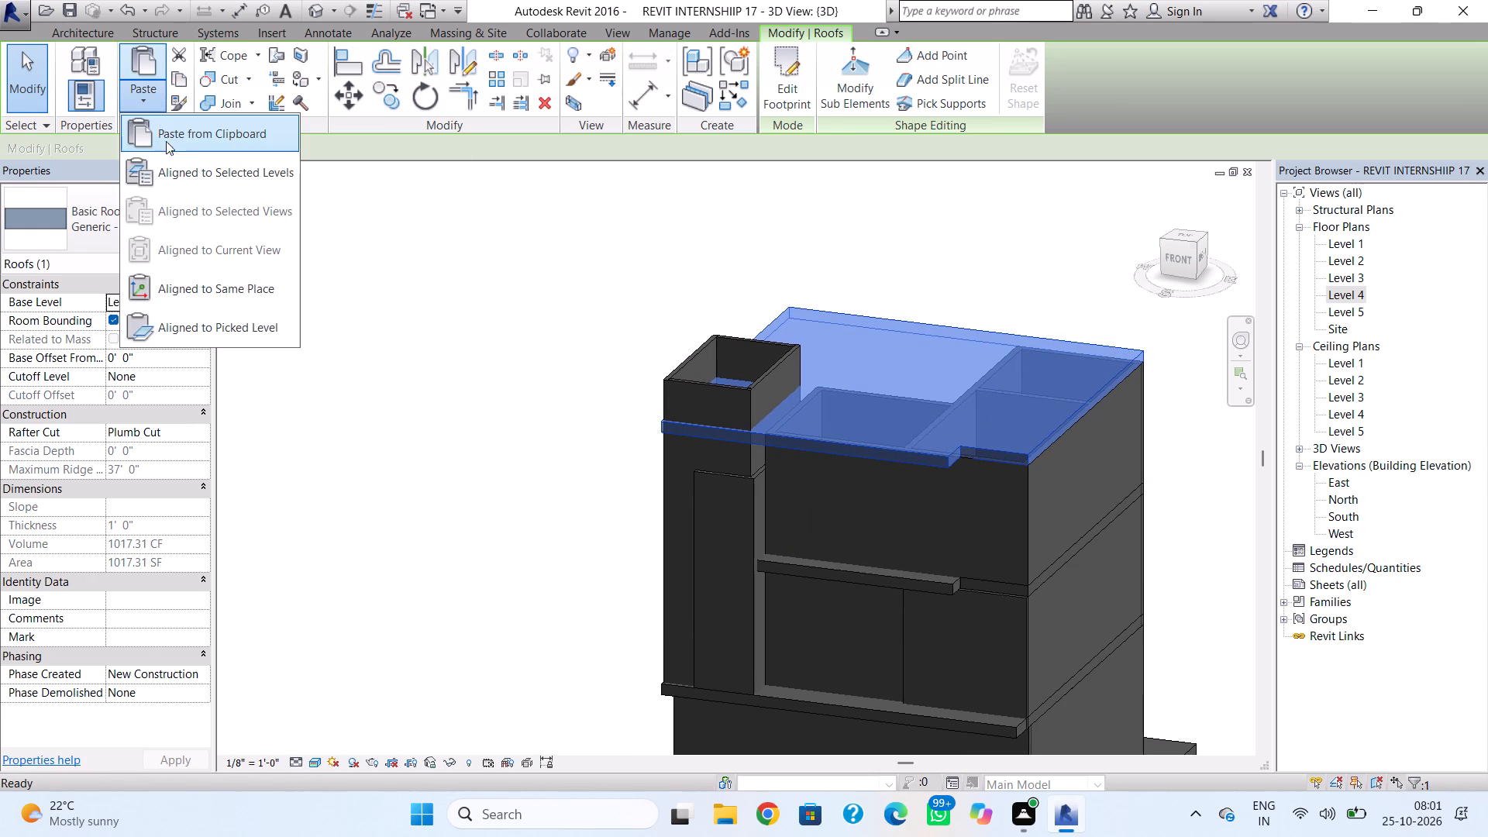
click(174, 166)
click(653, 332)
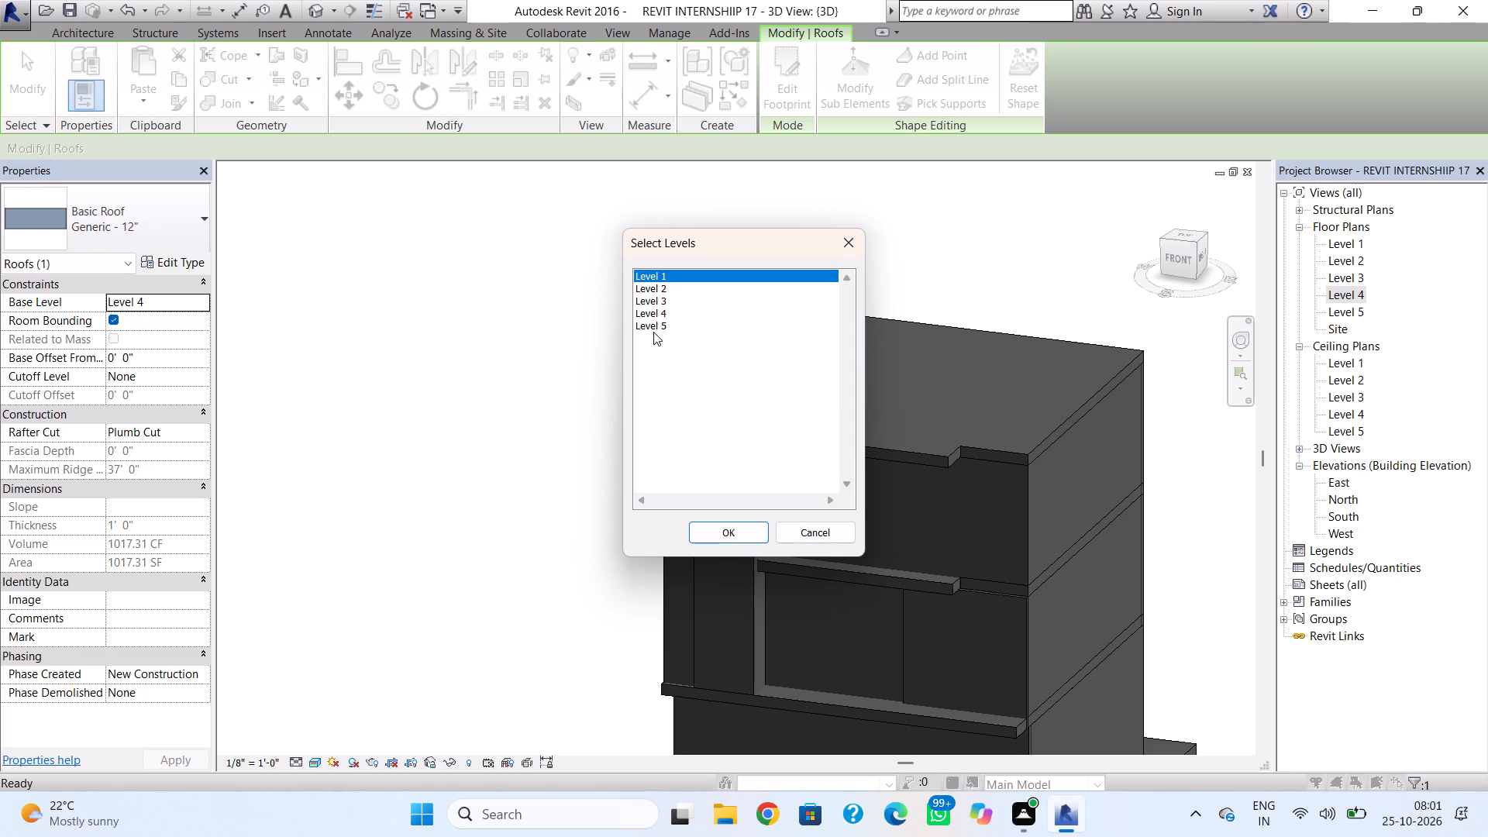
click(660, 321)
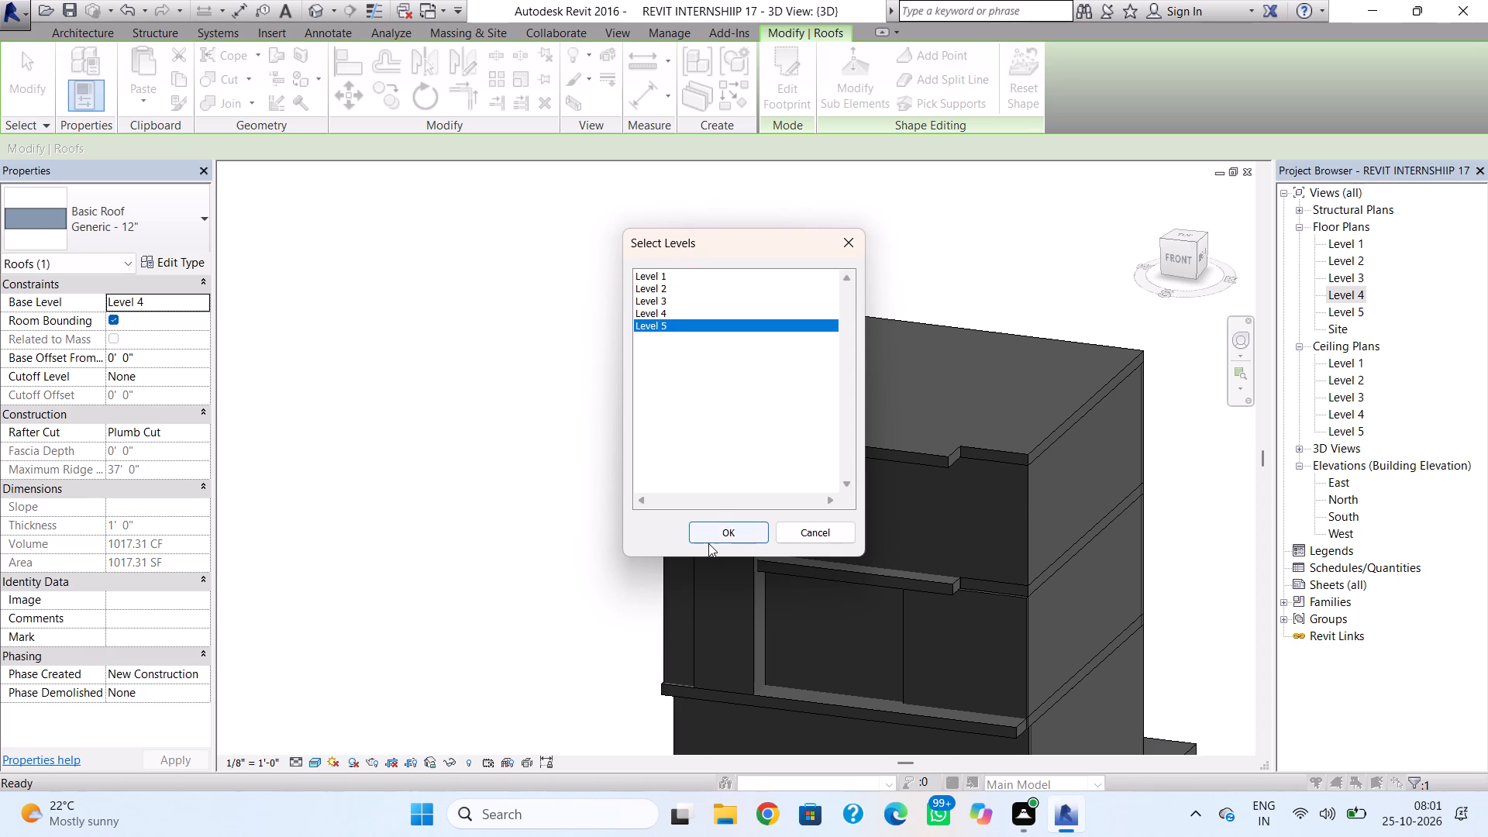
click(714, 539)
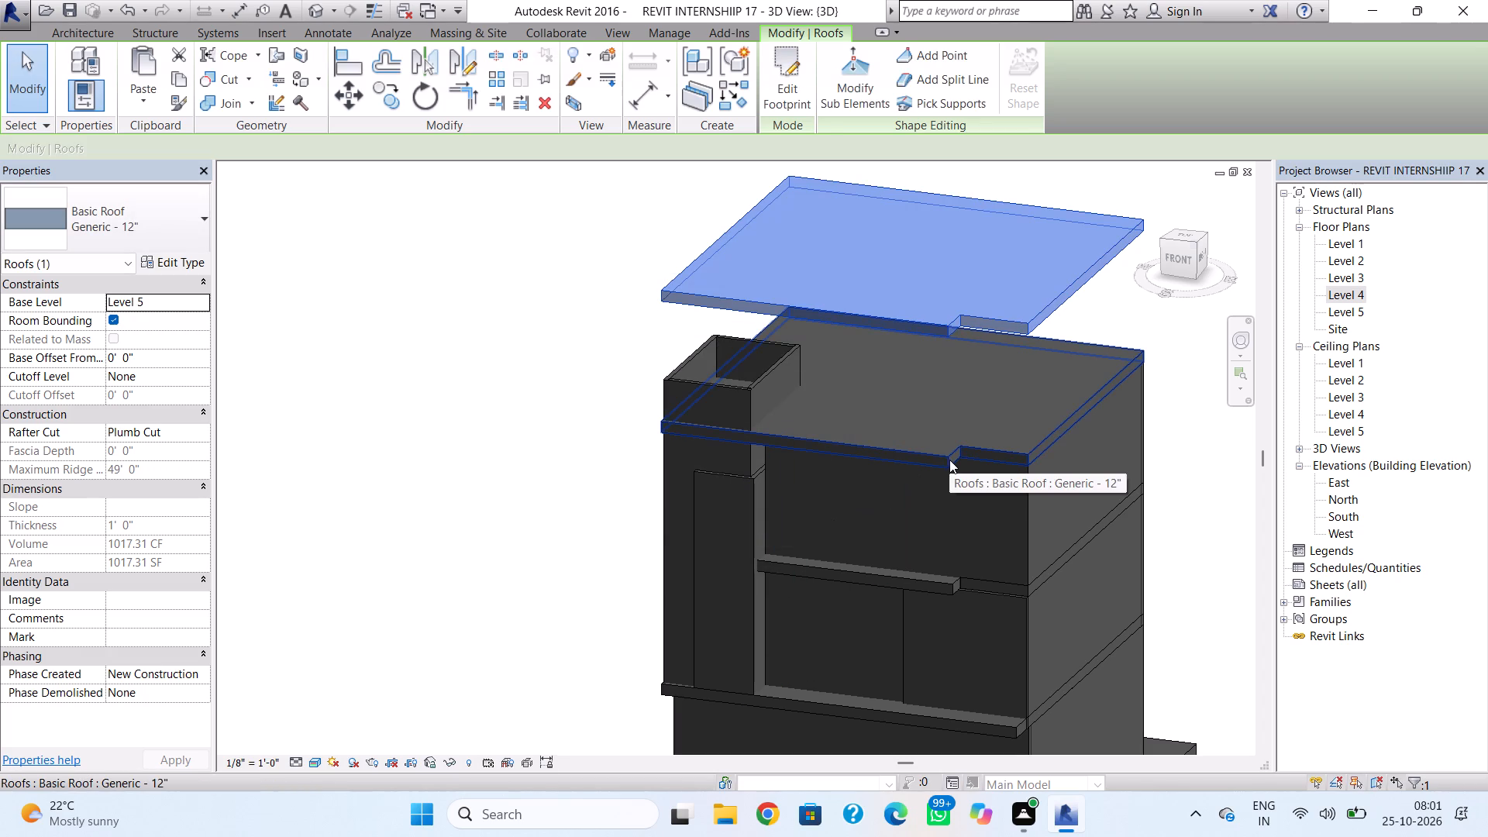
click(767, 317)
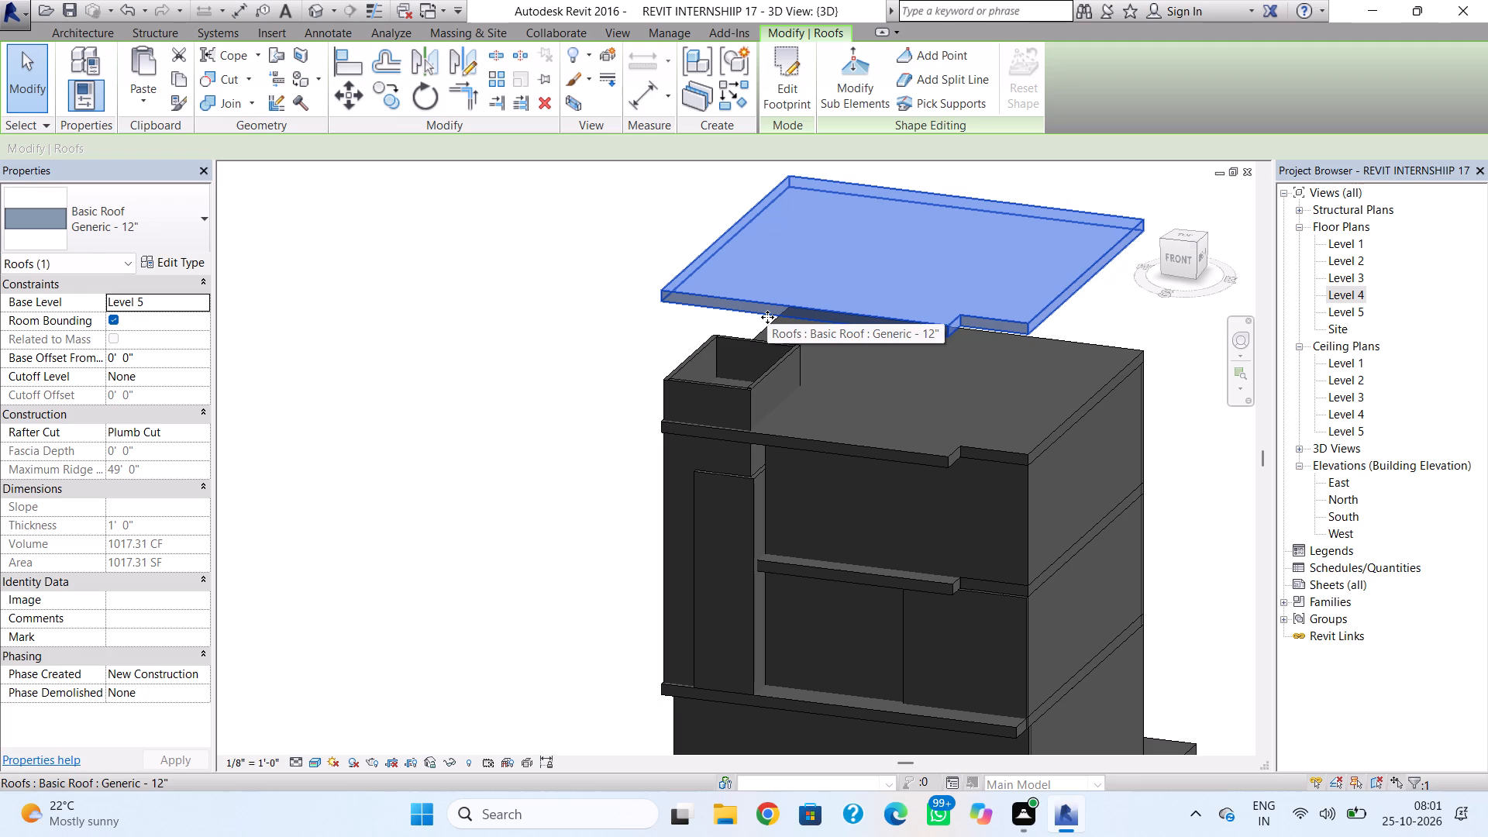
click(818, 316)
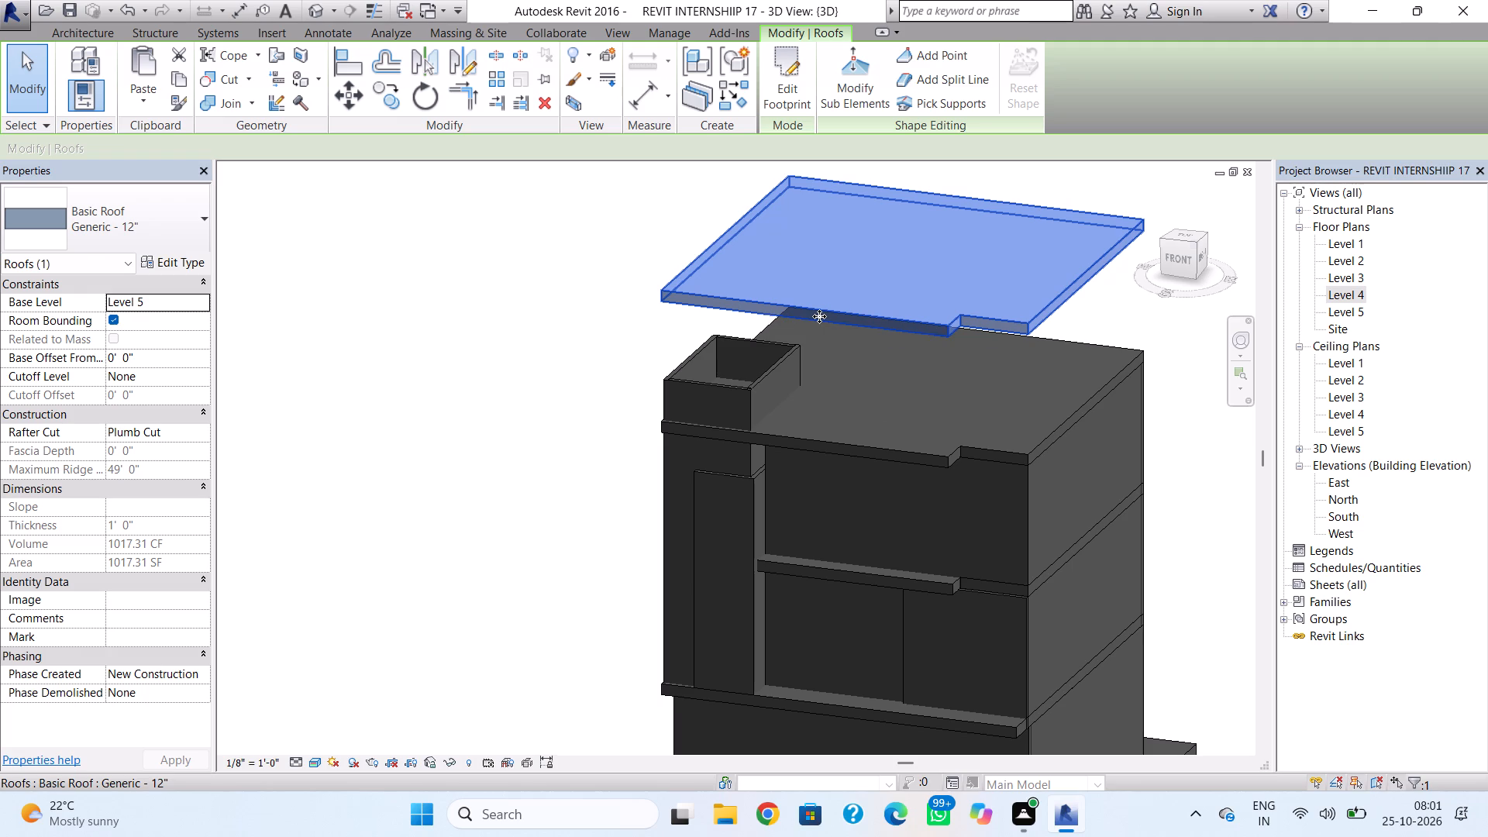
key(Escape)
Edit the Level 5 roof footprint in the Level 5 floor plan and delete the two boundary lines forming the front east corner notch.
double_click(836, 320)
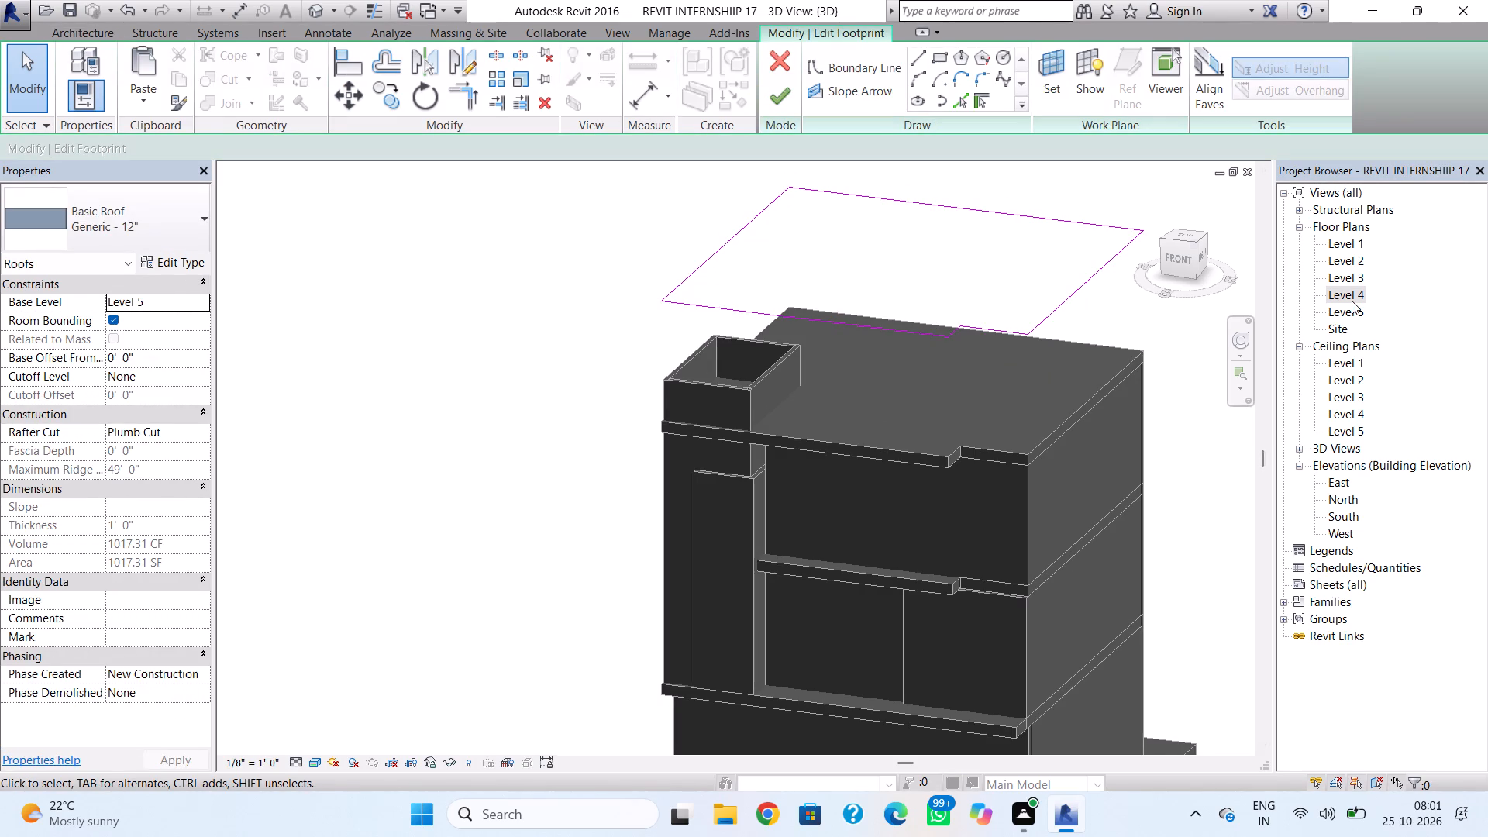
double_click(1349, 304)
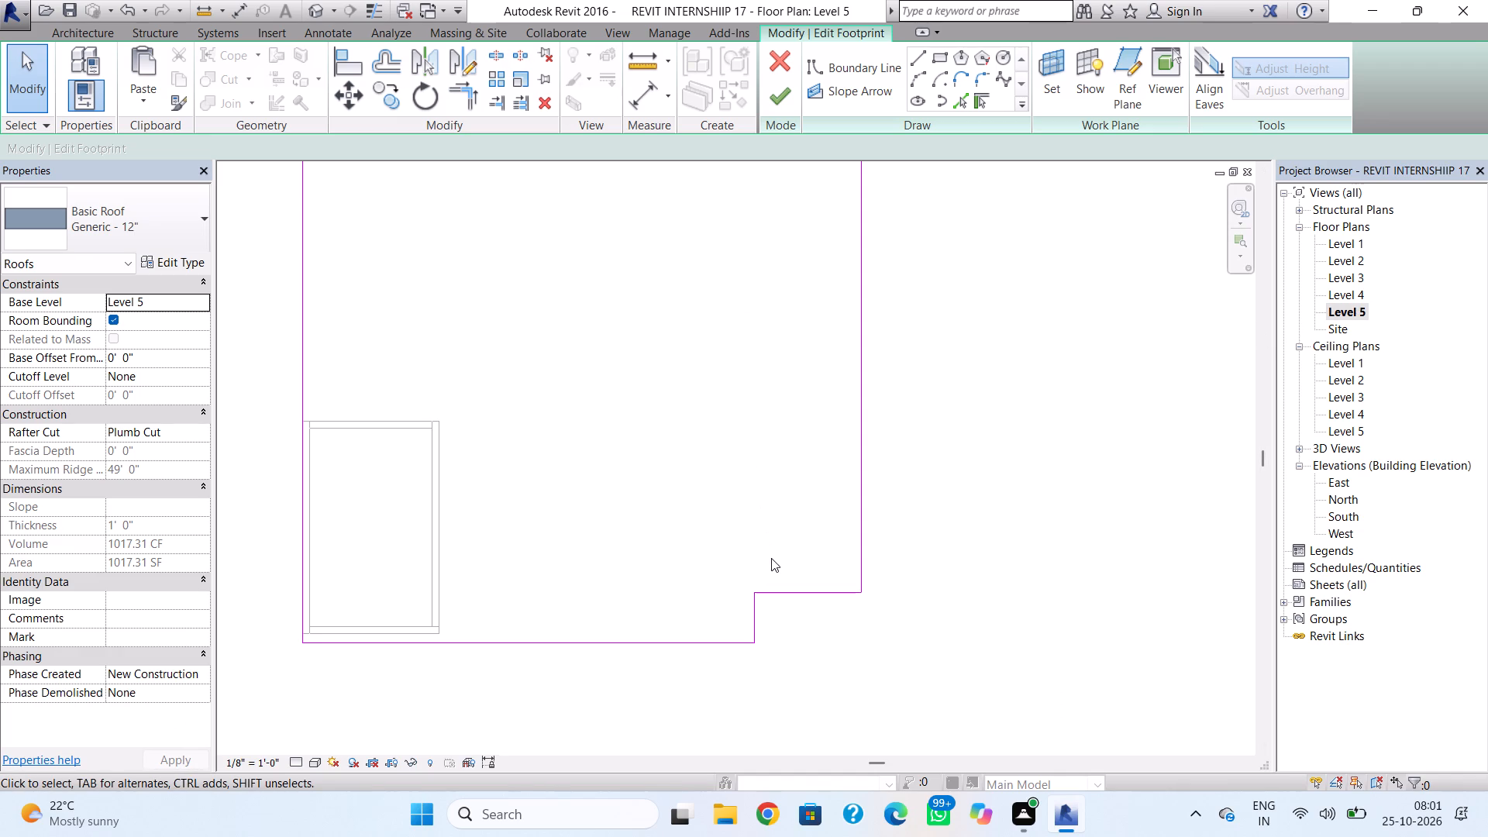
click(766, 589)
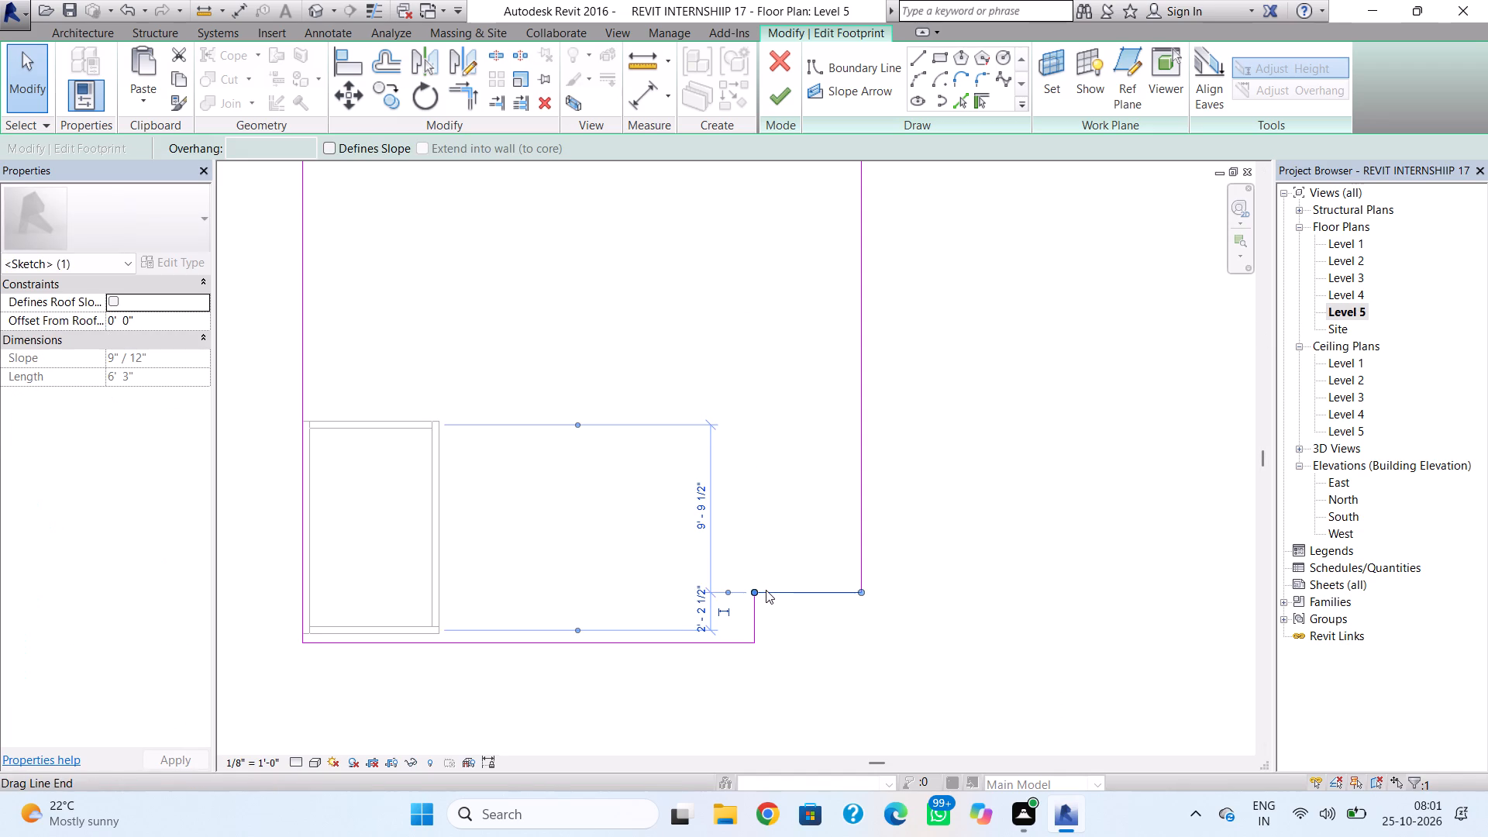
key(Delete)
click(749, 626)
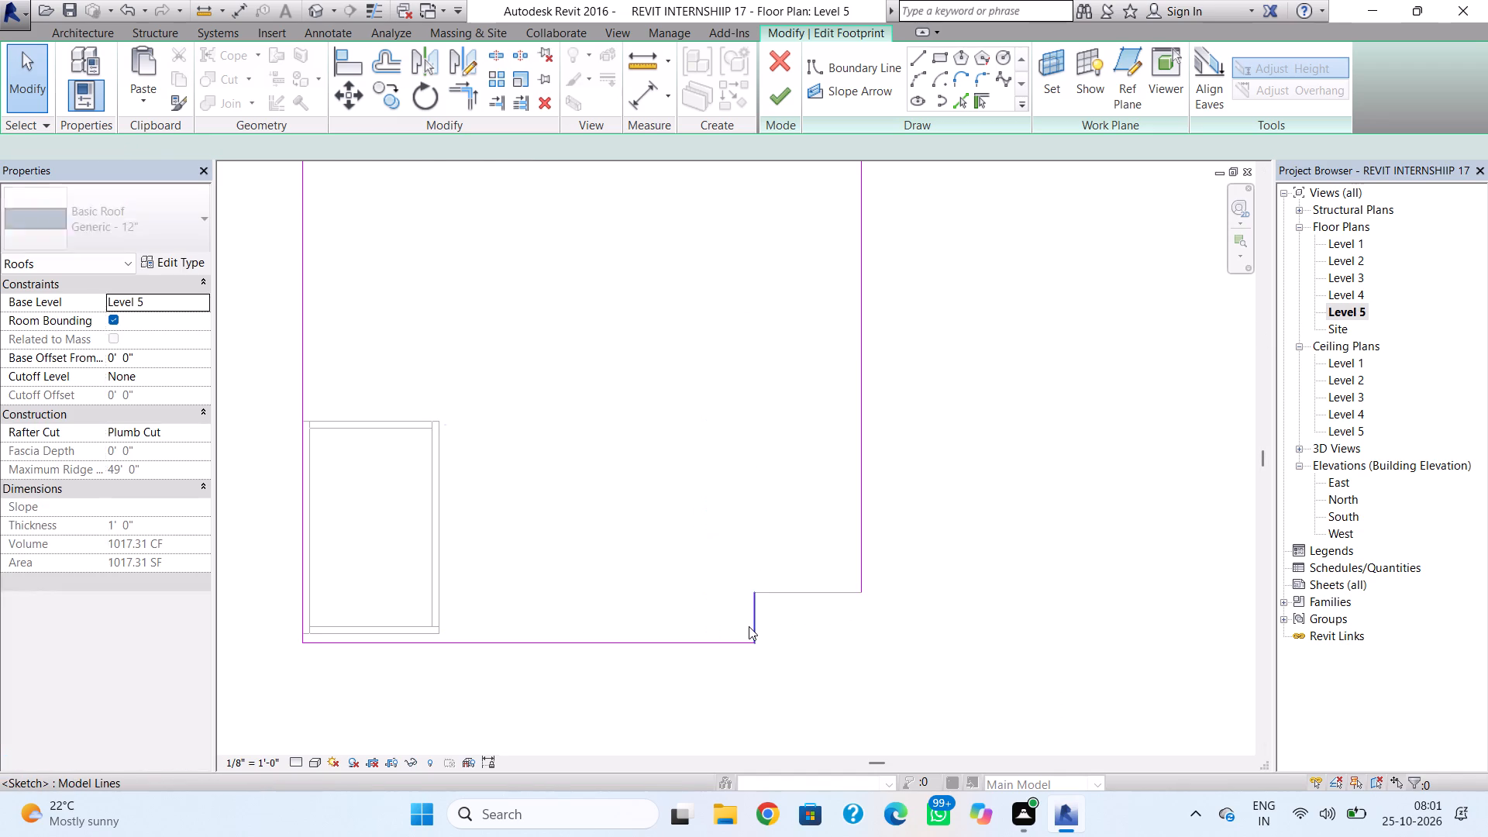
key(Delete)
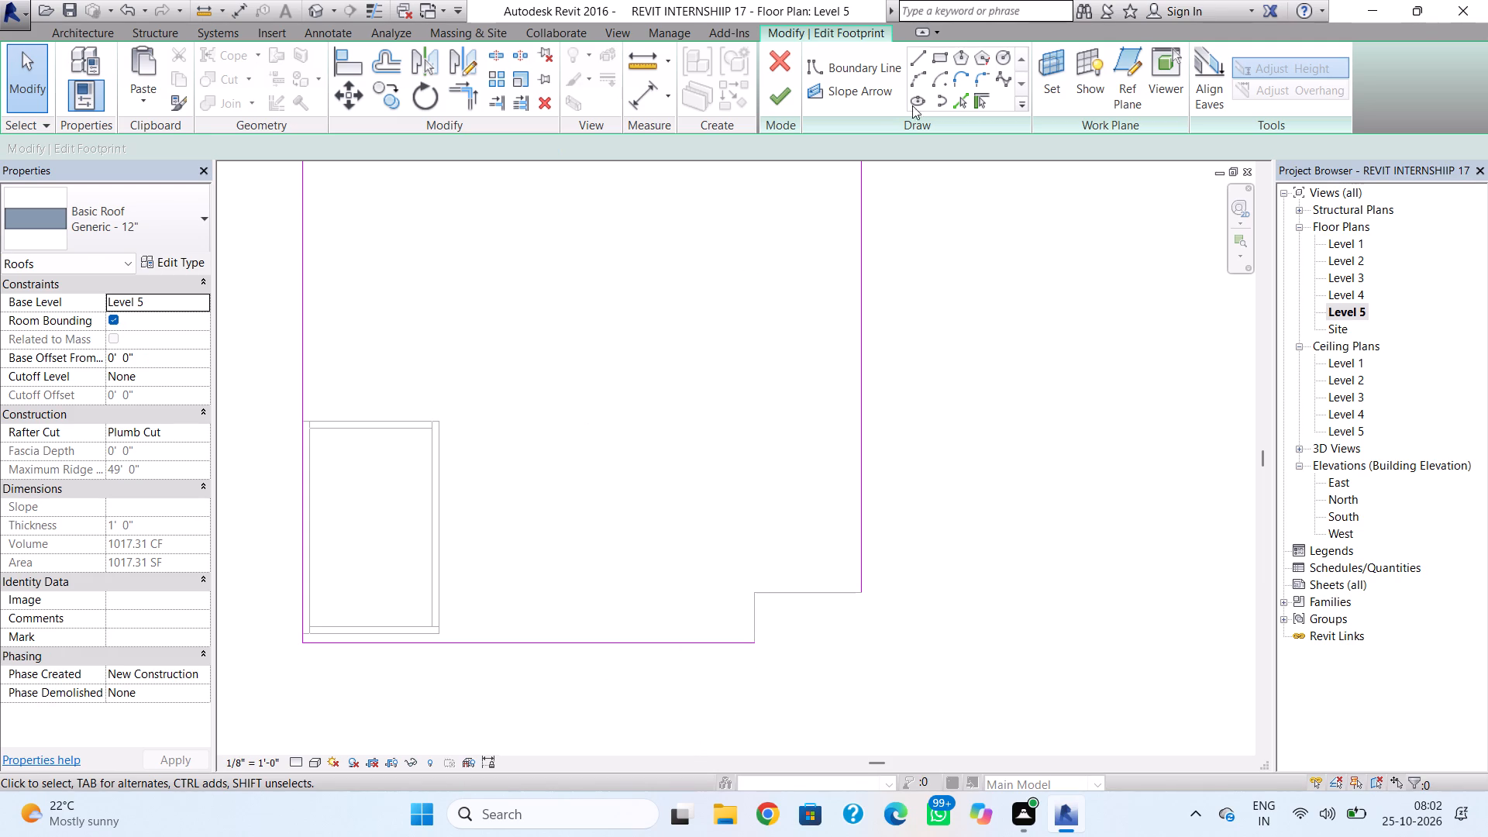
Draw a straight roof boundary line continuing the front edge about 6' 3" east, in line with the east edge.
drag(921, 61, 948, 111)
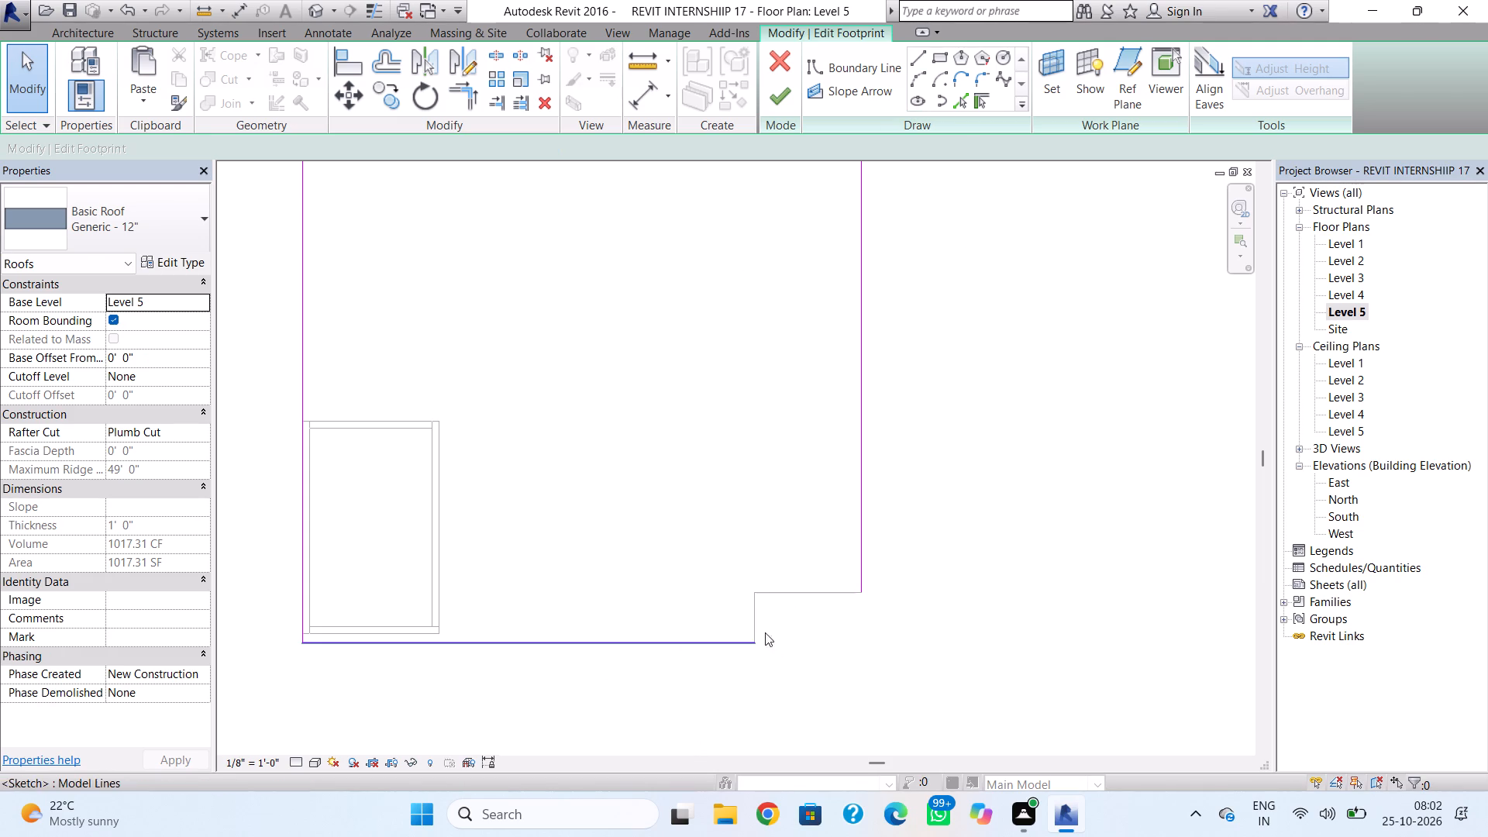
click(913, 57)
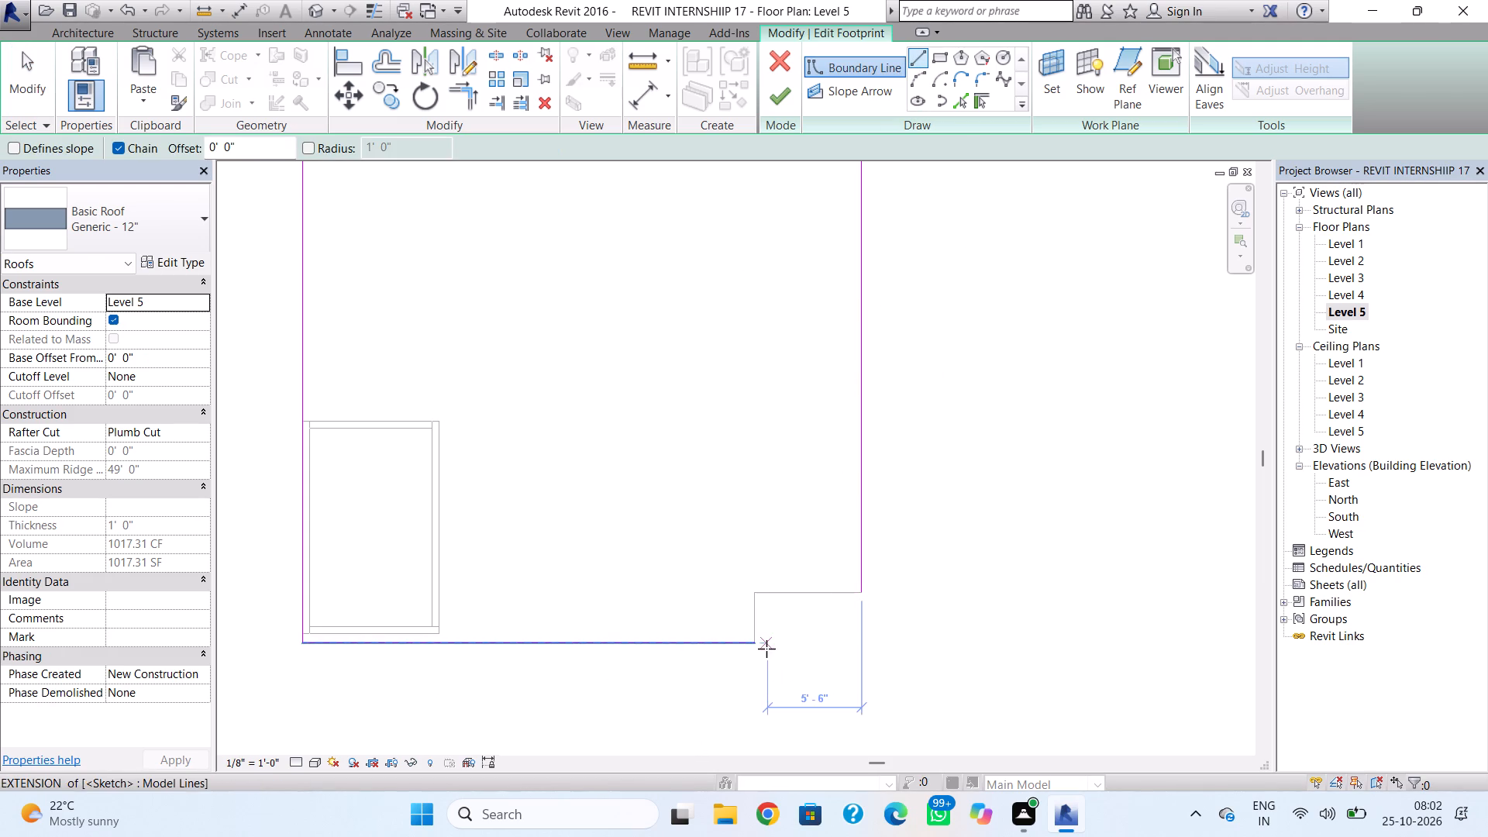
click(757, 646)
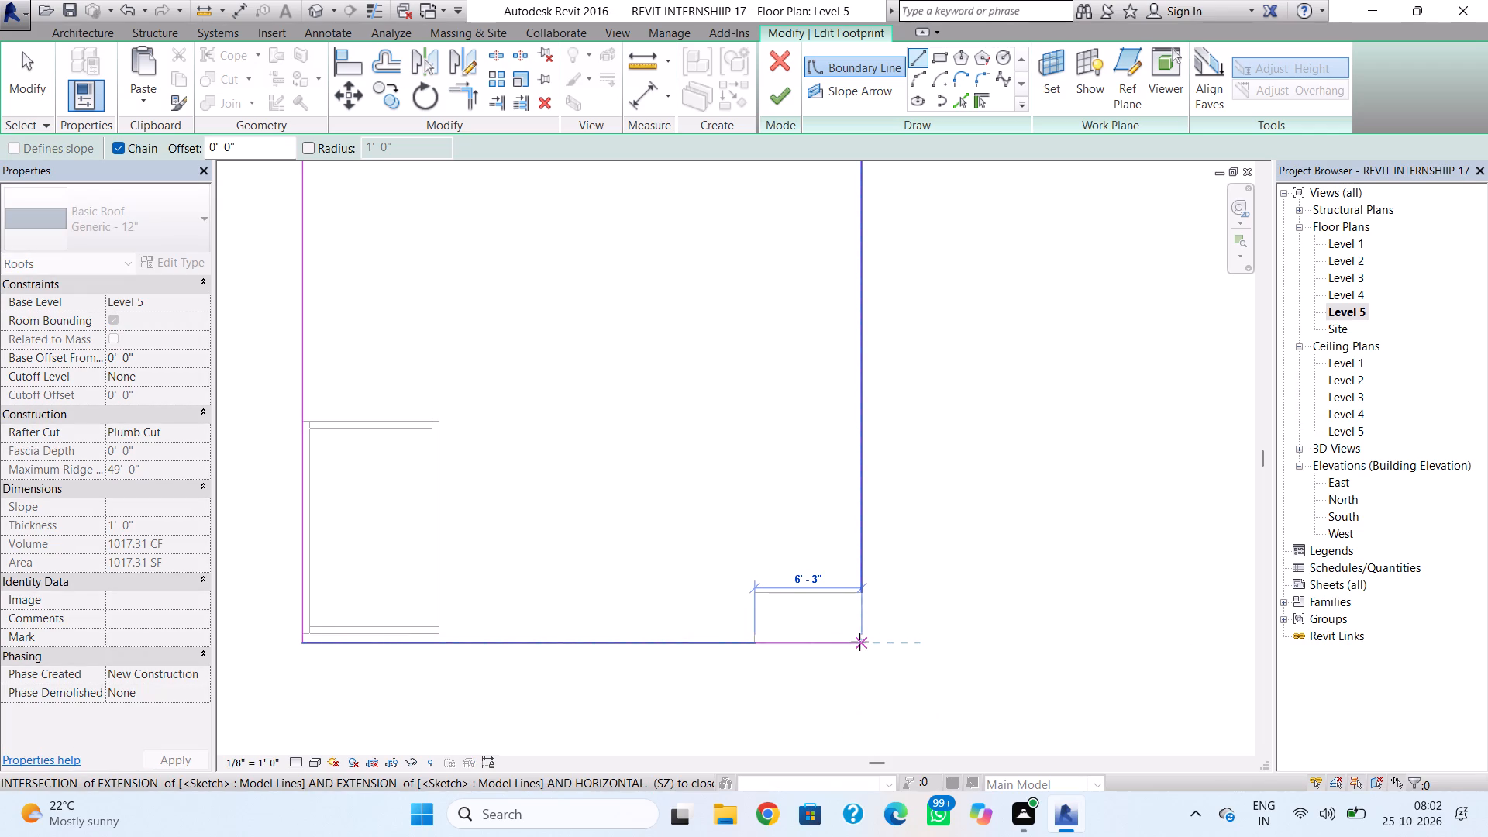
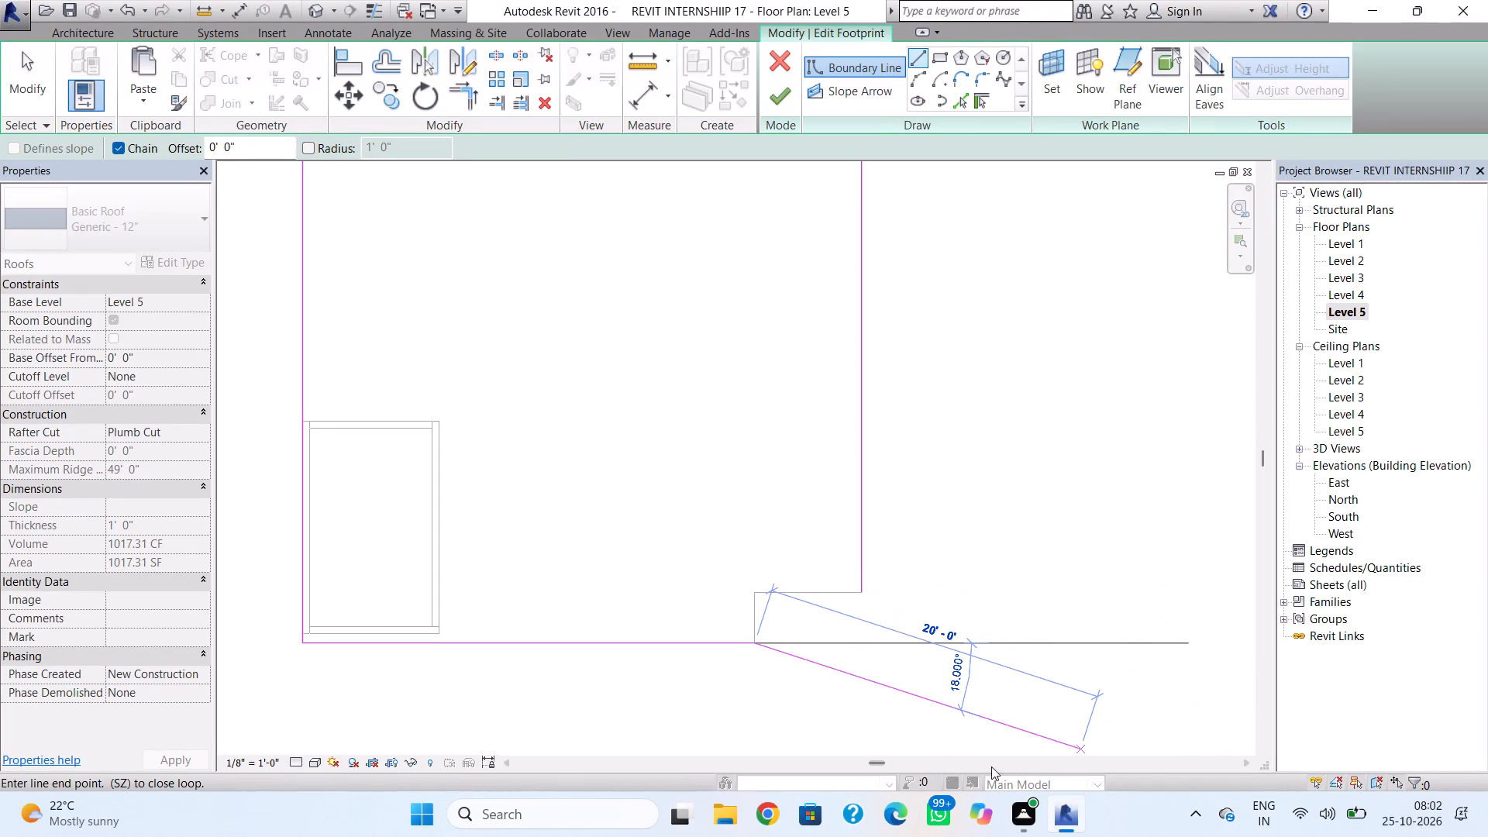
Extend the Level 5 roof's front boundary 6' 3" east, close the outline to the east edge, finish the footprint and show 3D.
click(860, 646)
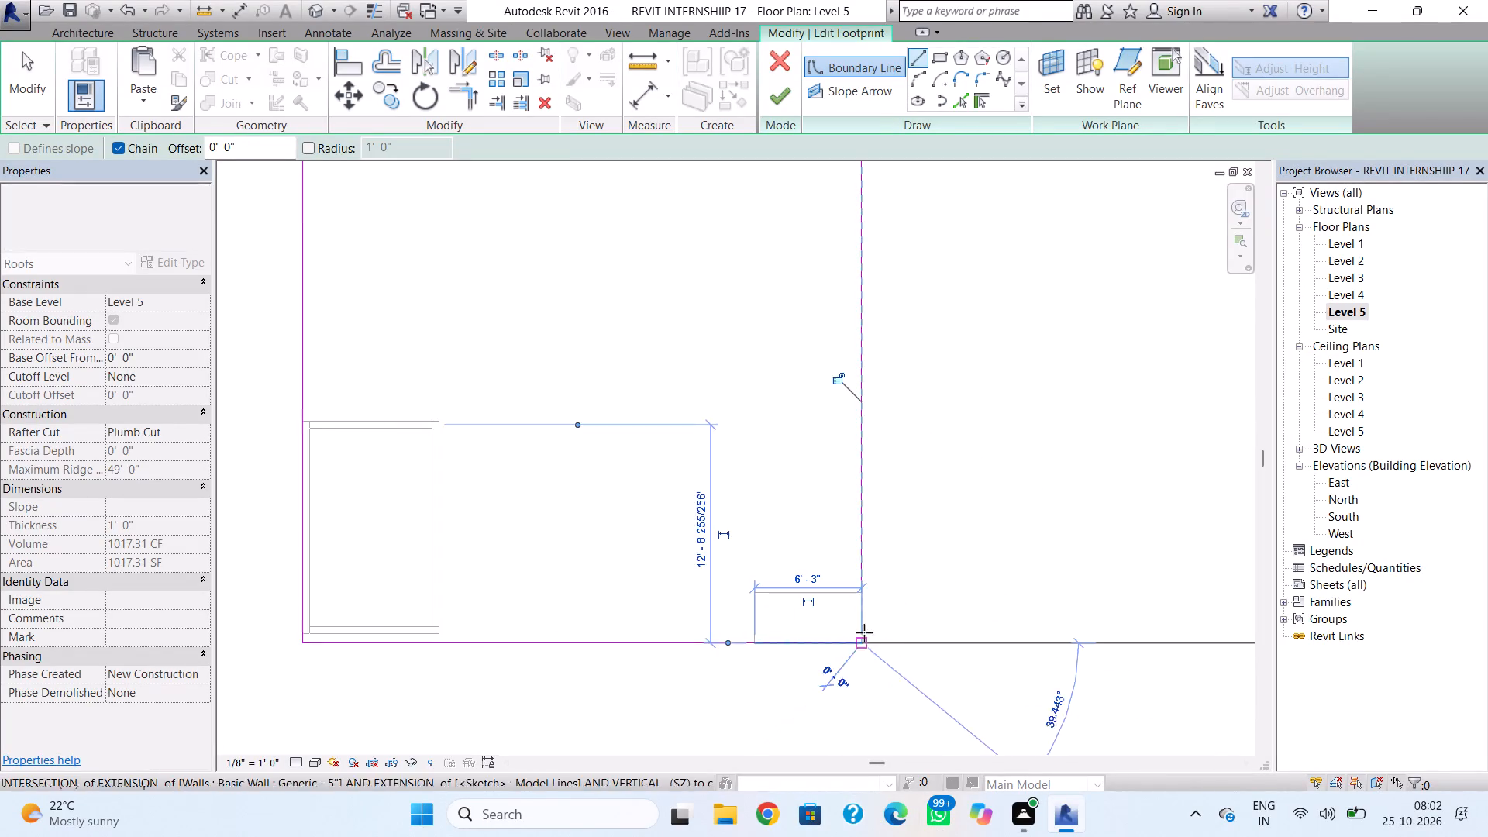
click(859, 592)
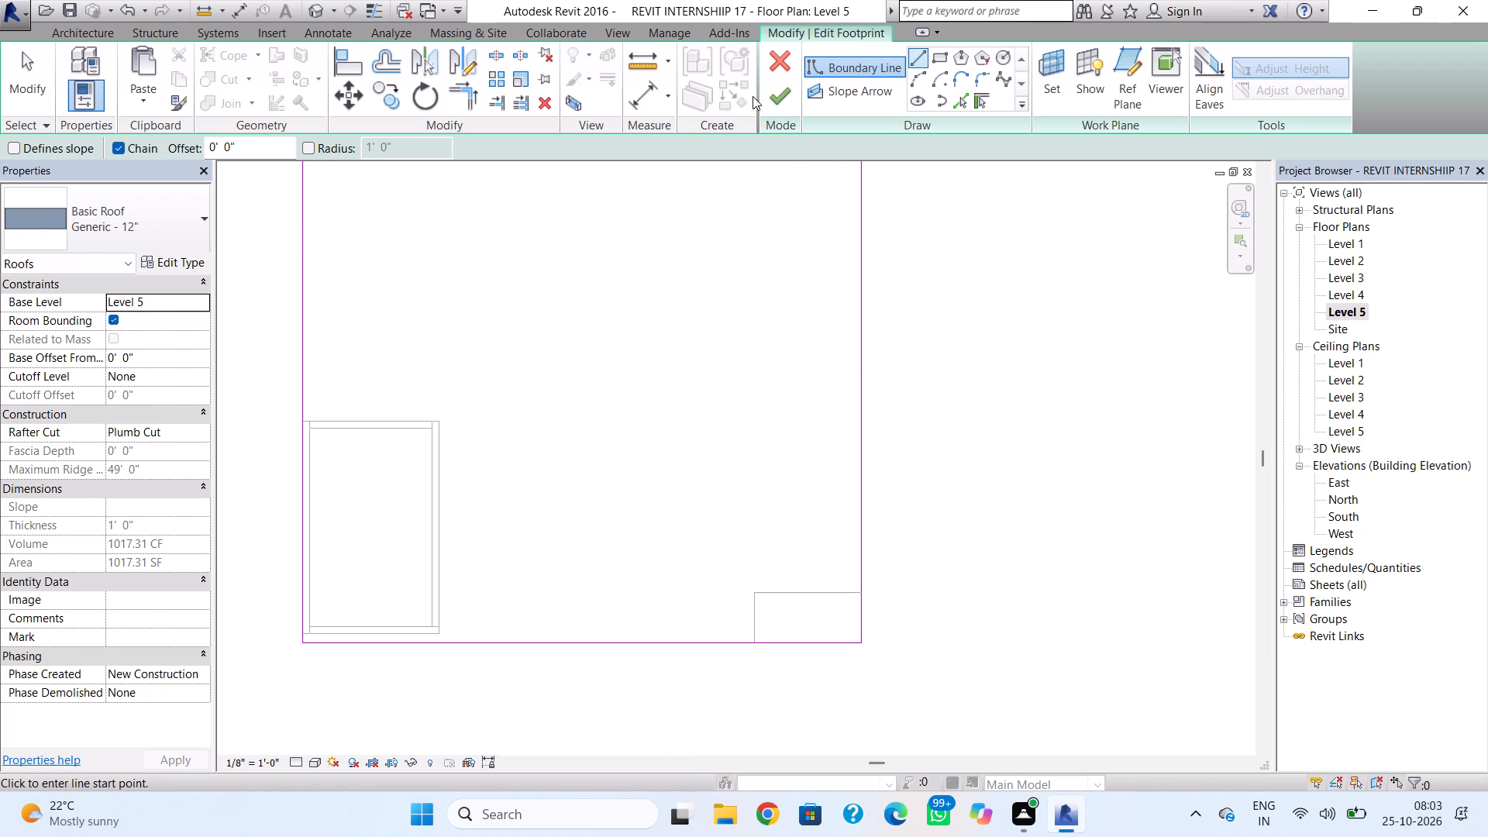
click(775, 95)
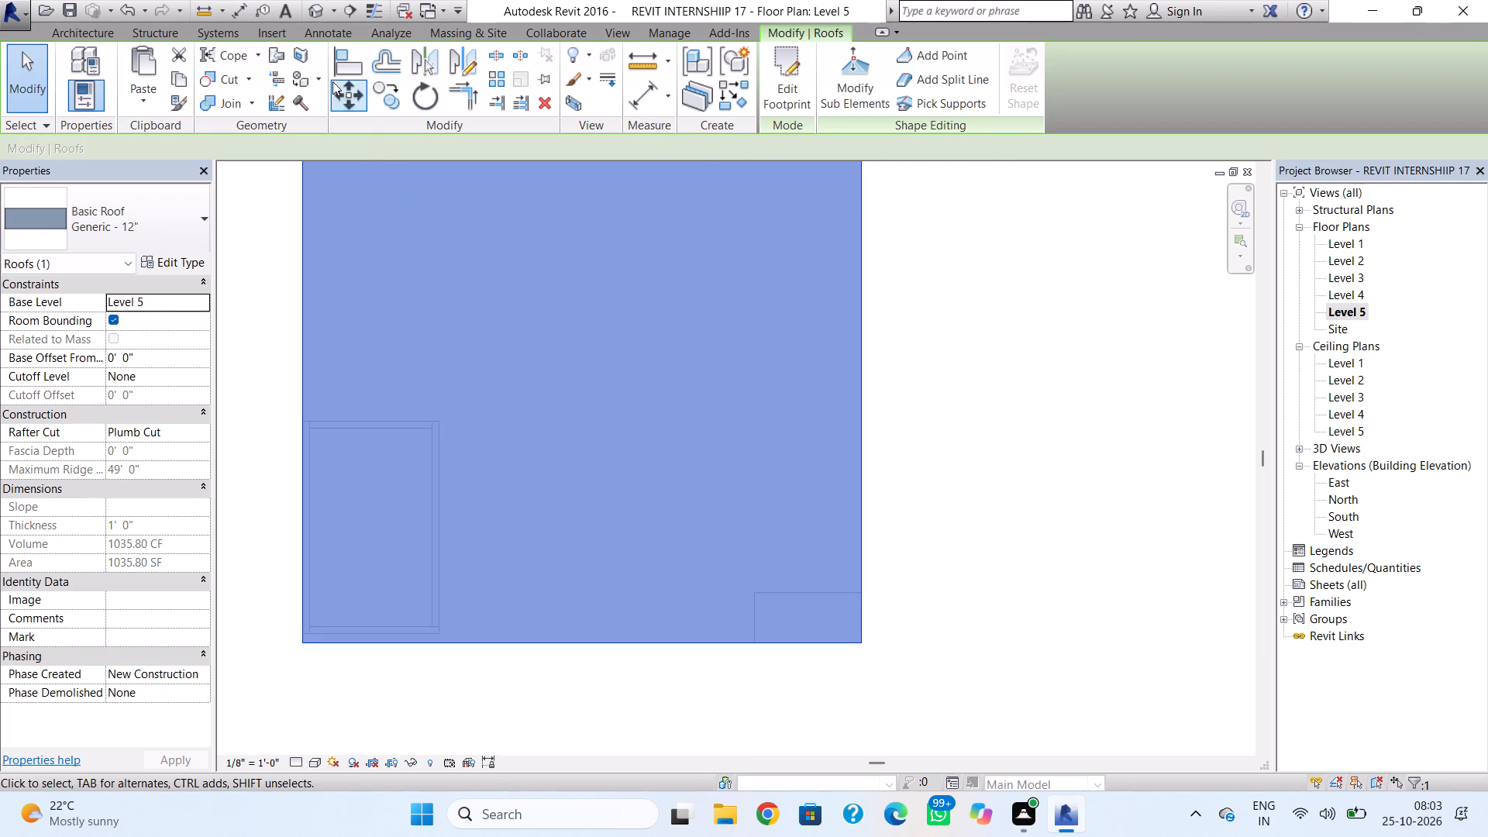
click(318, 8)
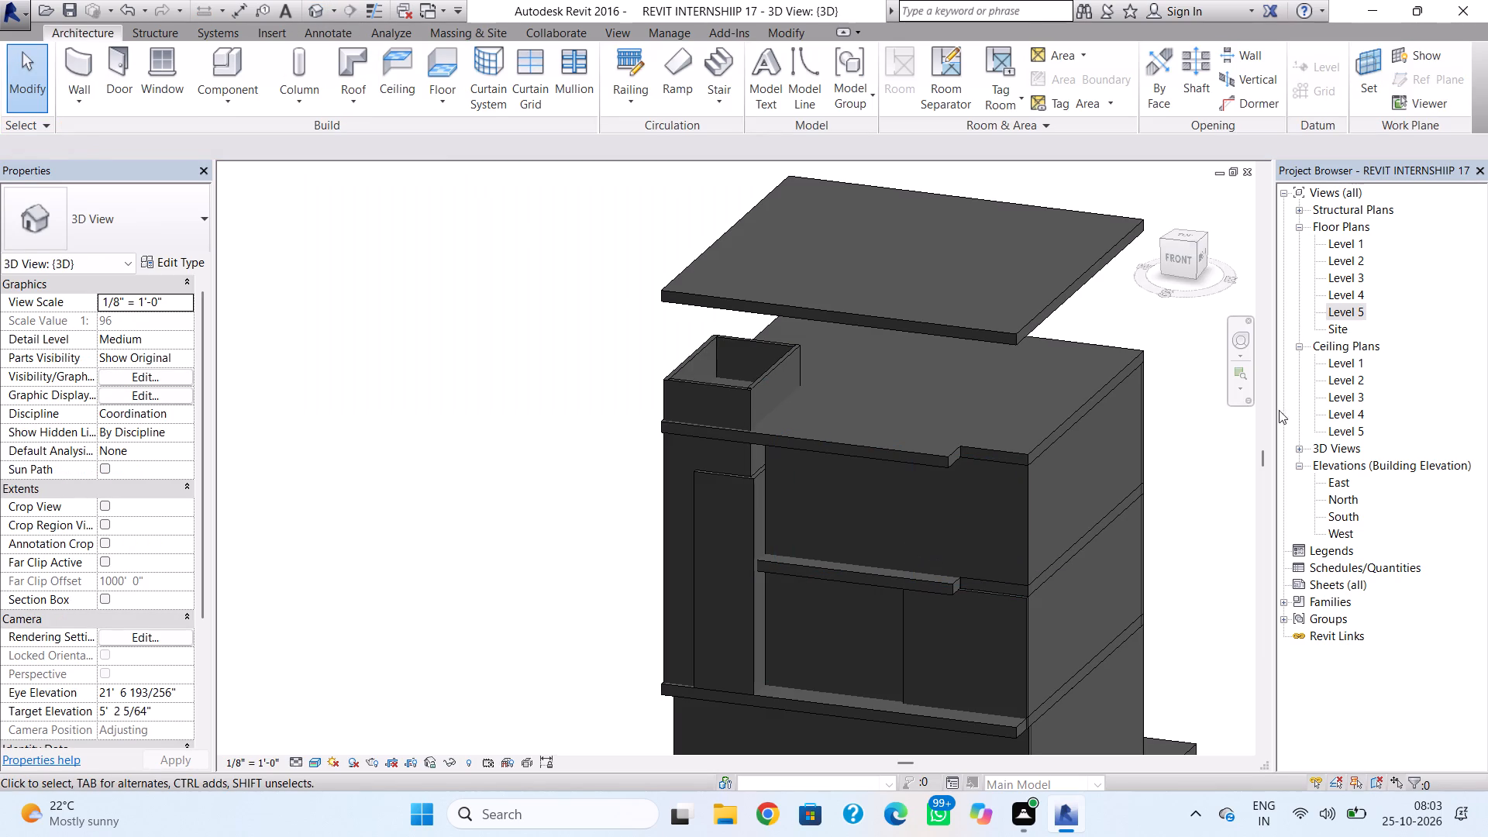
In the Level 4 plan, draw 12' high Generic - 8" walls north from the front wall line, about 6' east, and north to the rear roof edge.
double_click(1328, 298)
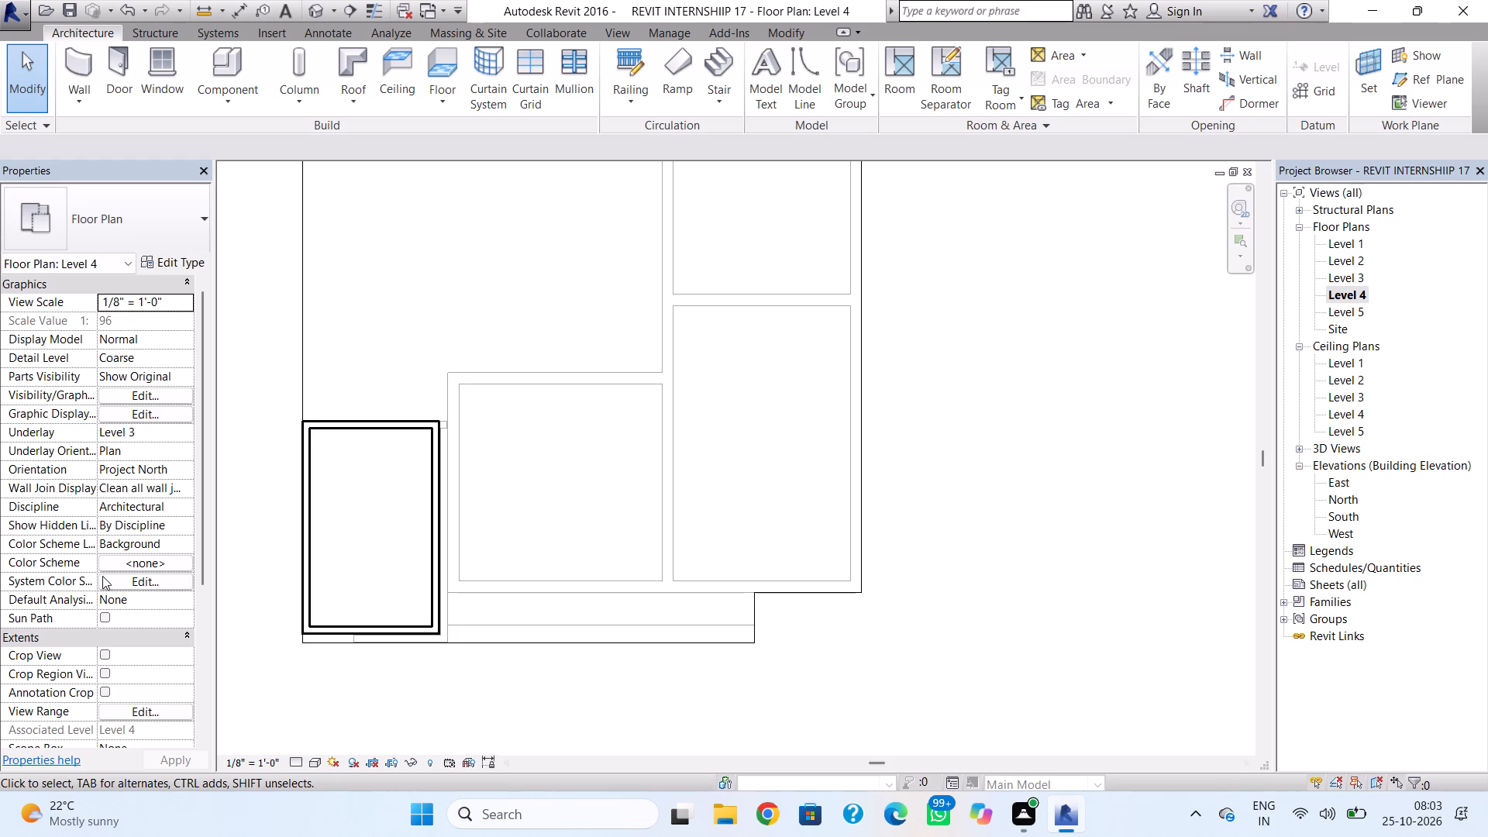
click(68, 49)
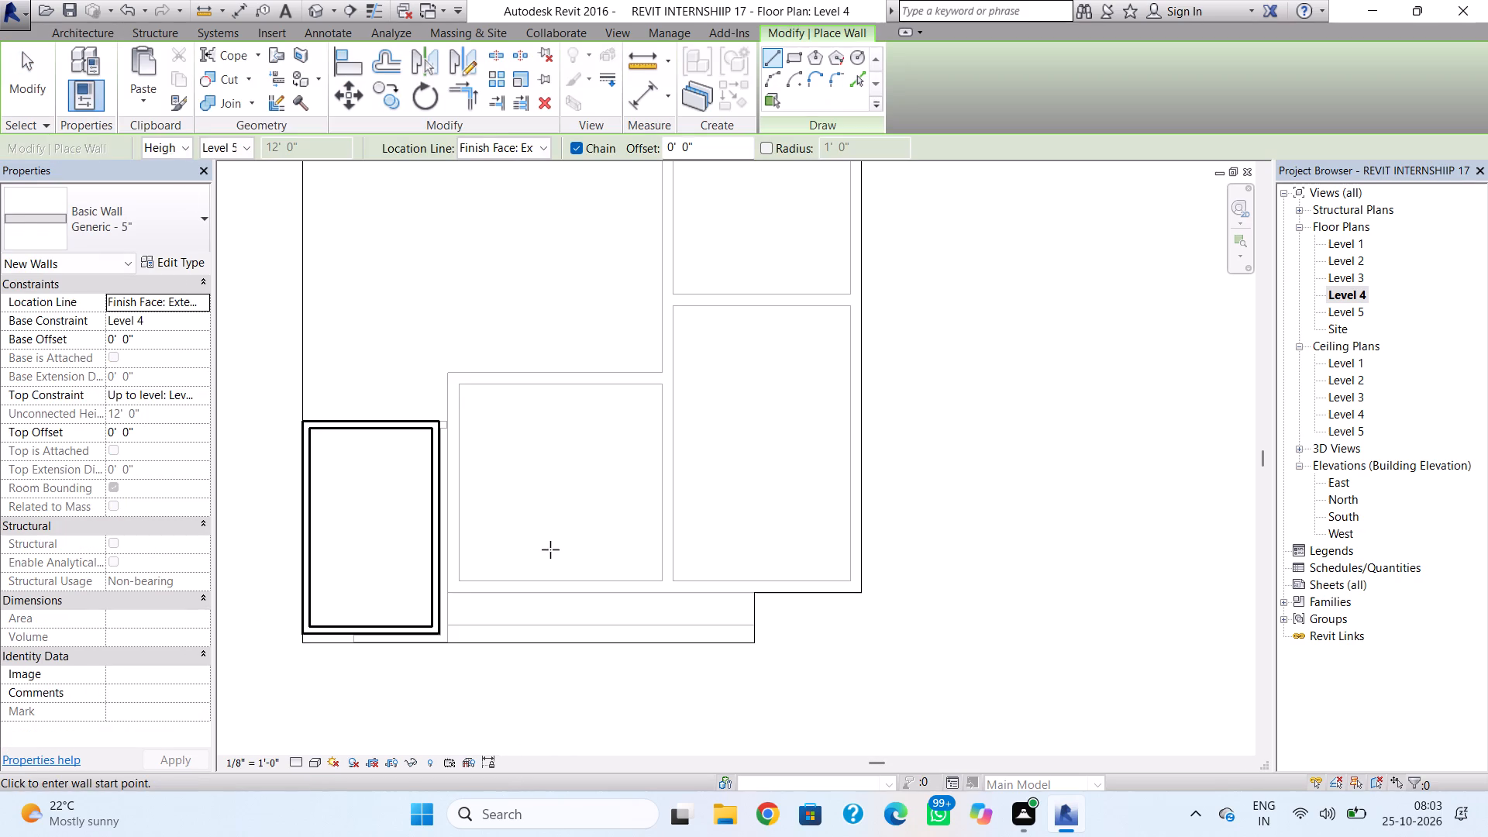
click(167, 236)
click(164, 417)
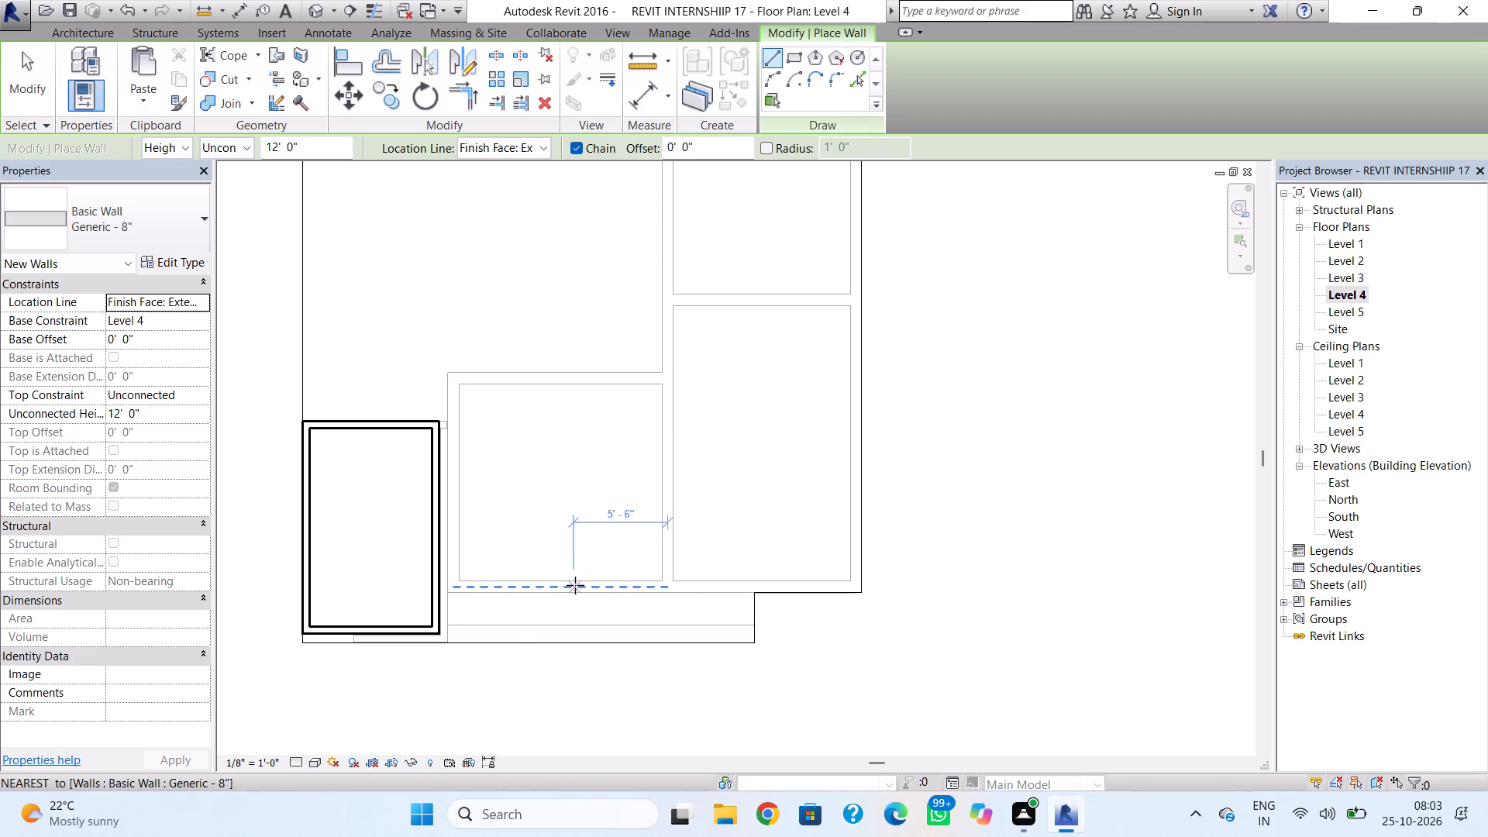
click(575, 585)
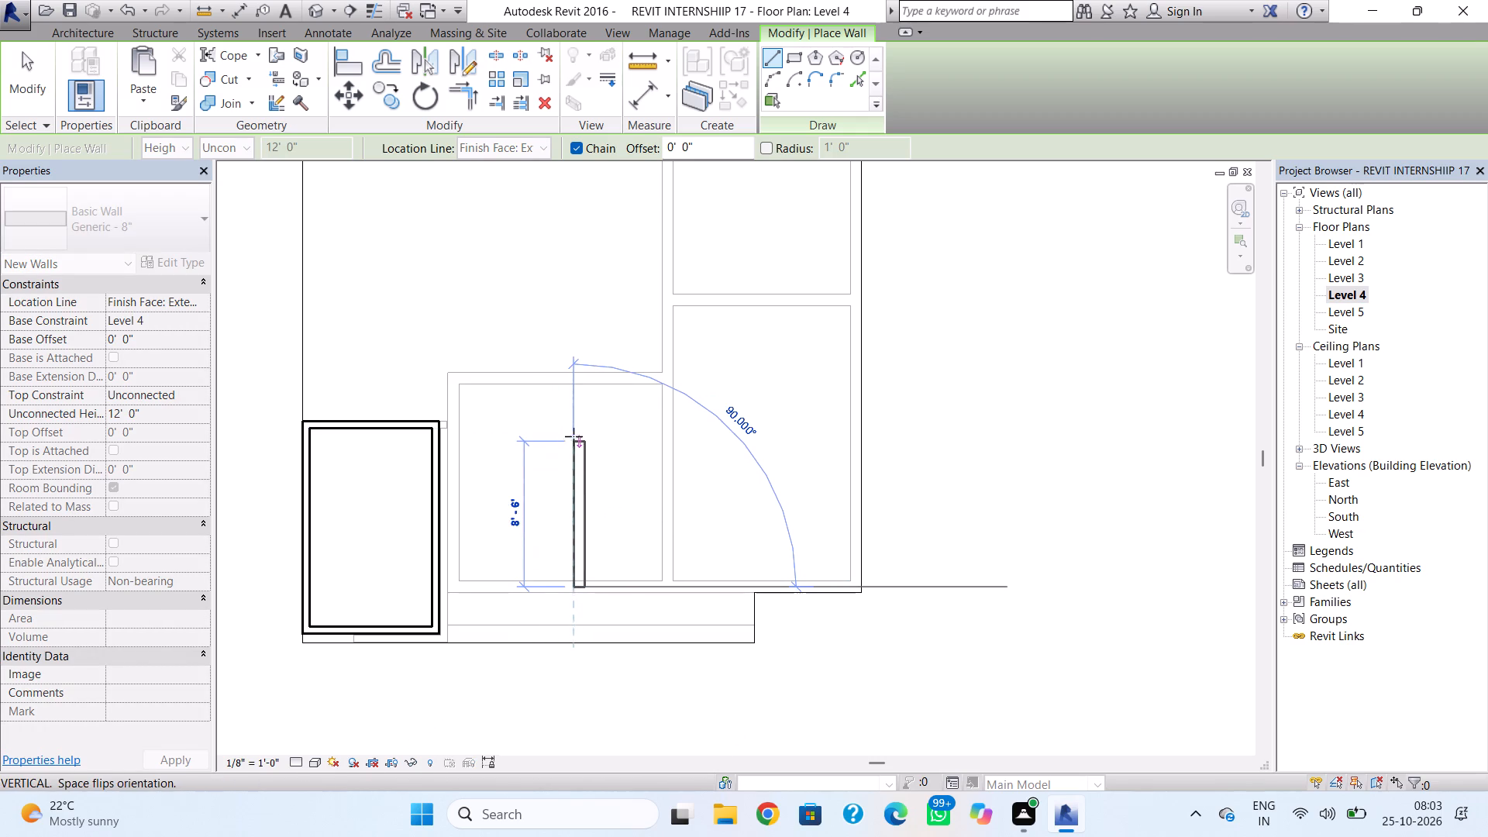
key(space)
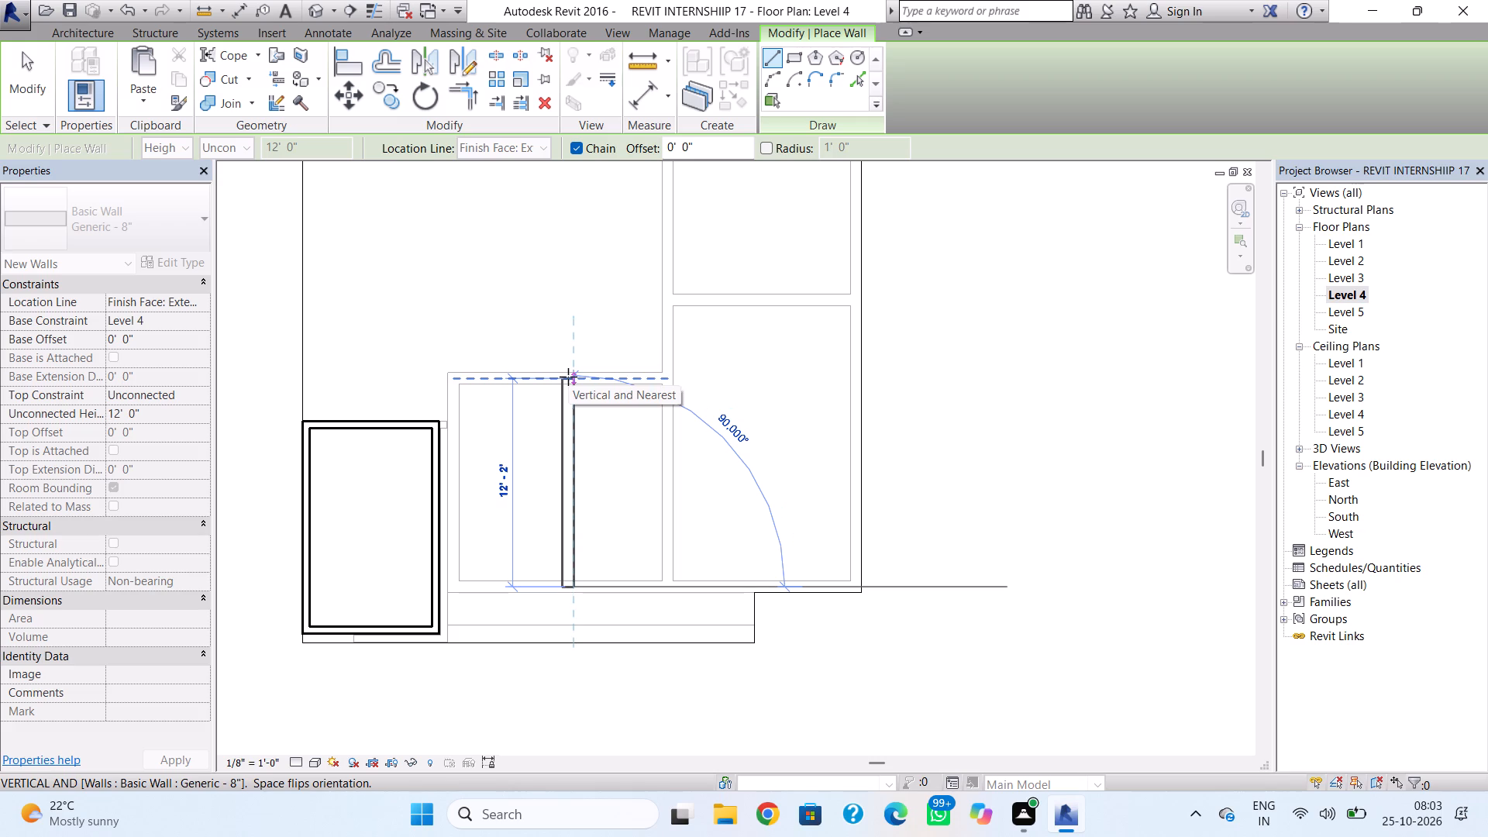
click(565, 370)
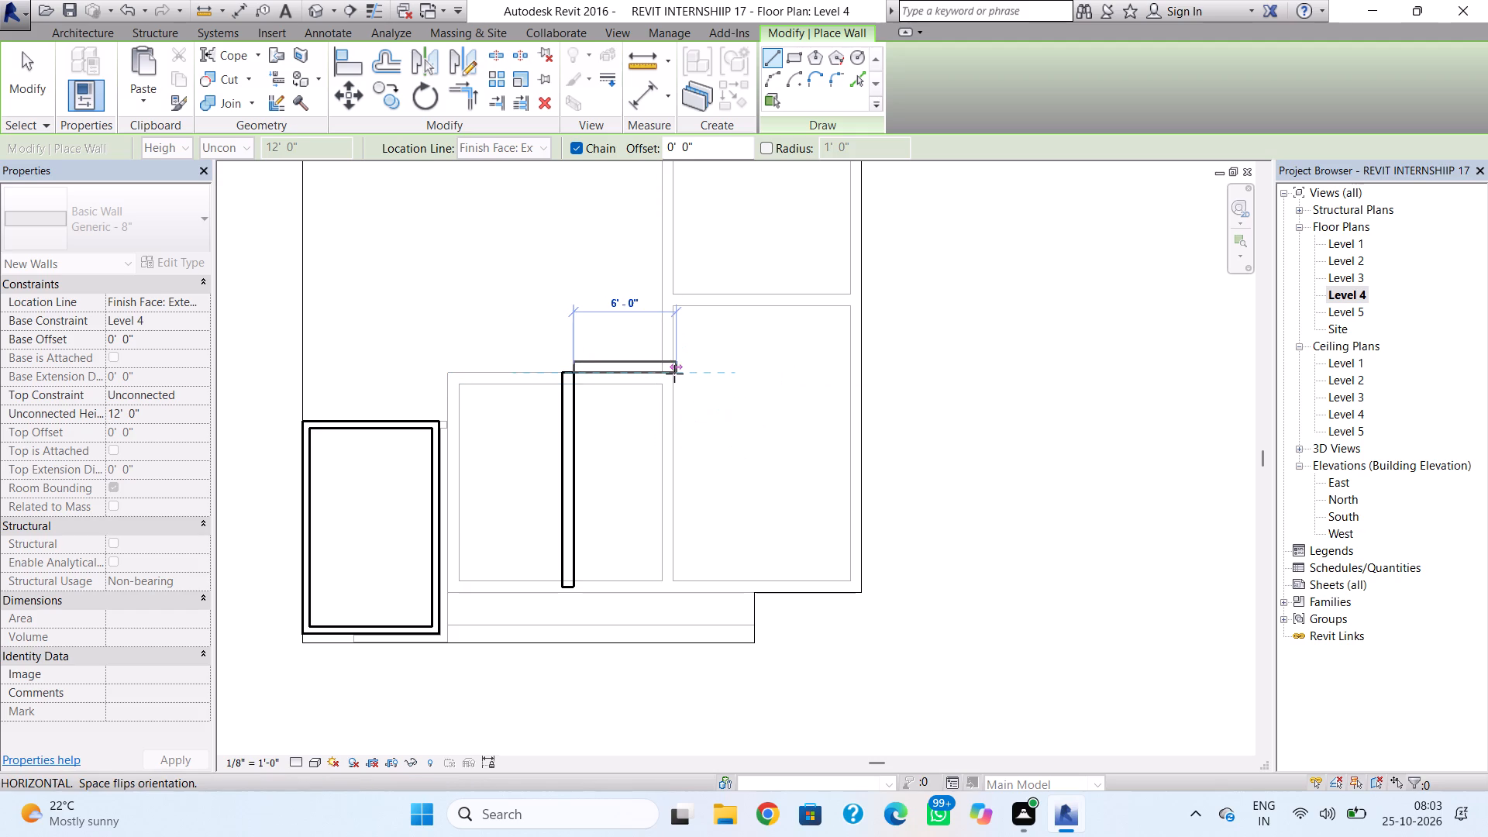
drag(674, 374, 674, 367)
middle_drag(663, 310, 643, 431)
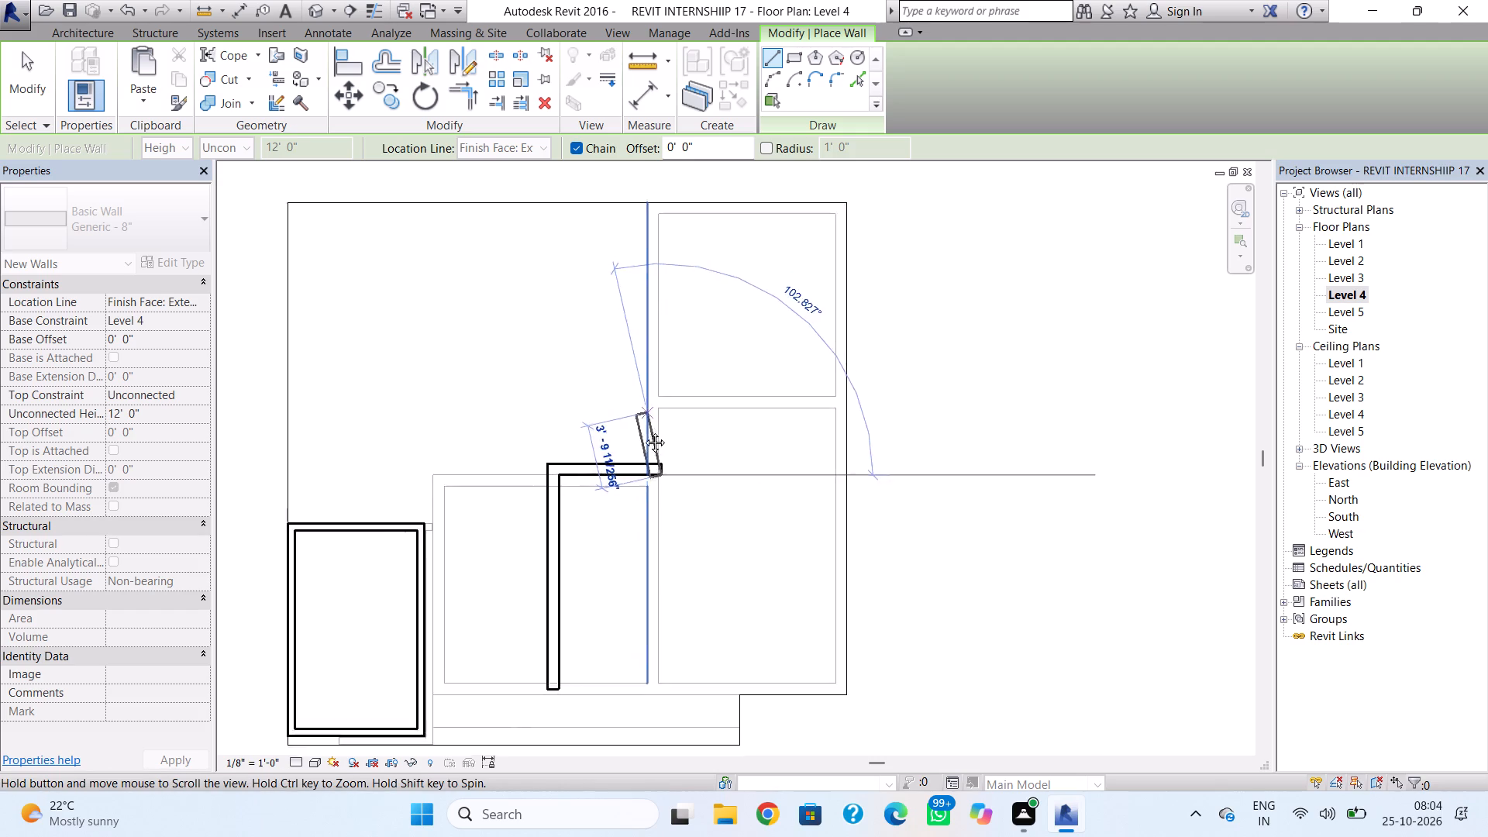
middle_drag(643, 431, 625, 501)
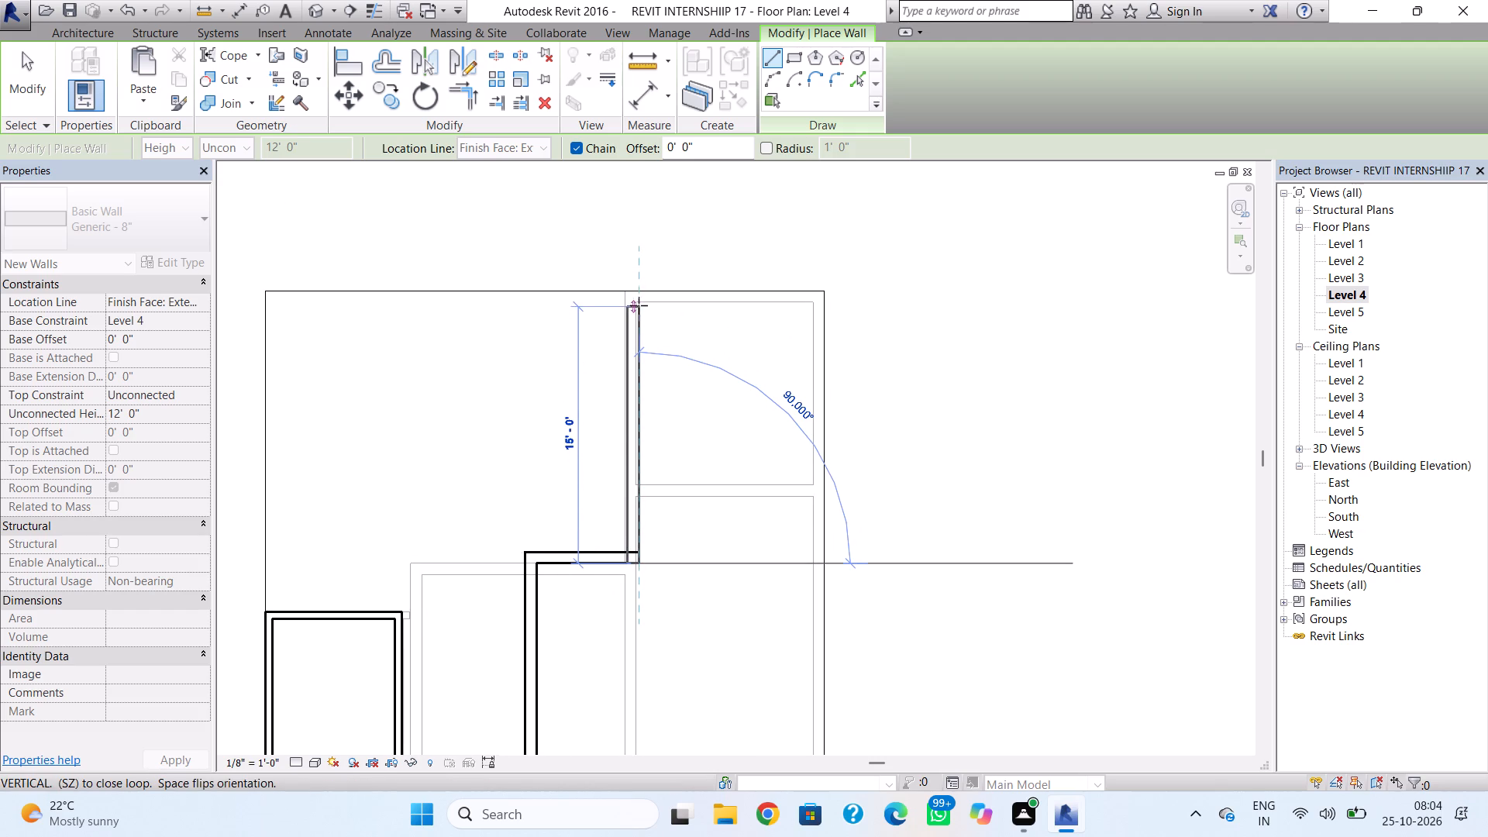
click(639, 291)
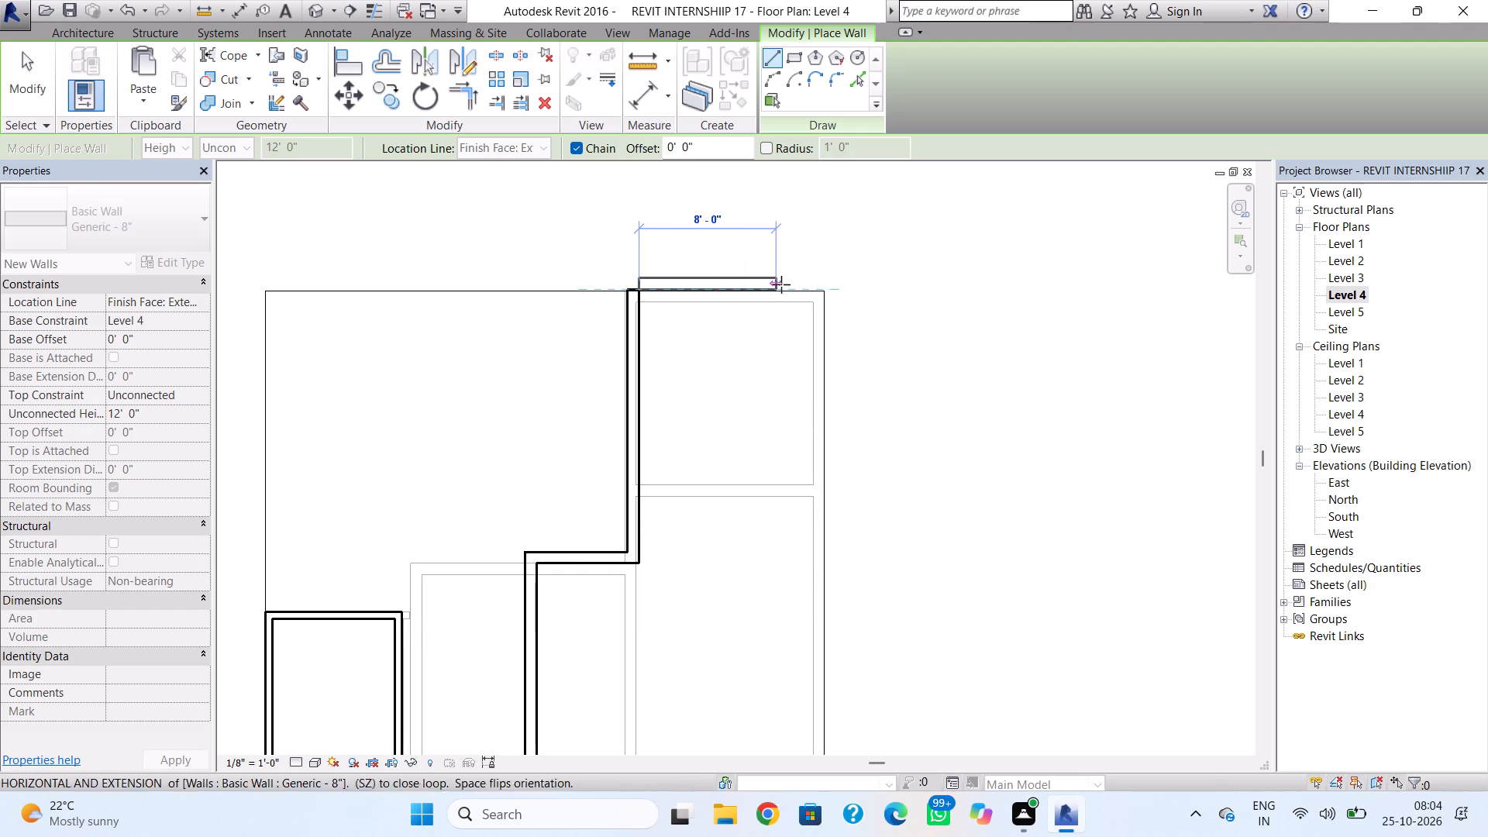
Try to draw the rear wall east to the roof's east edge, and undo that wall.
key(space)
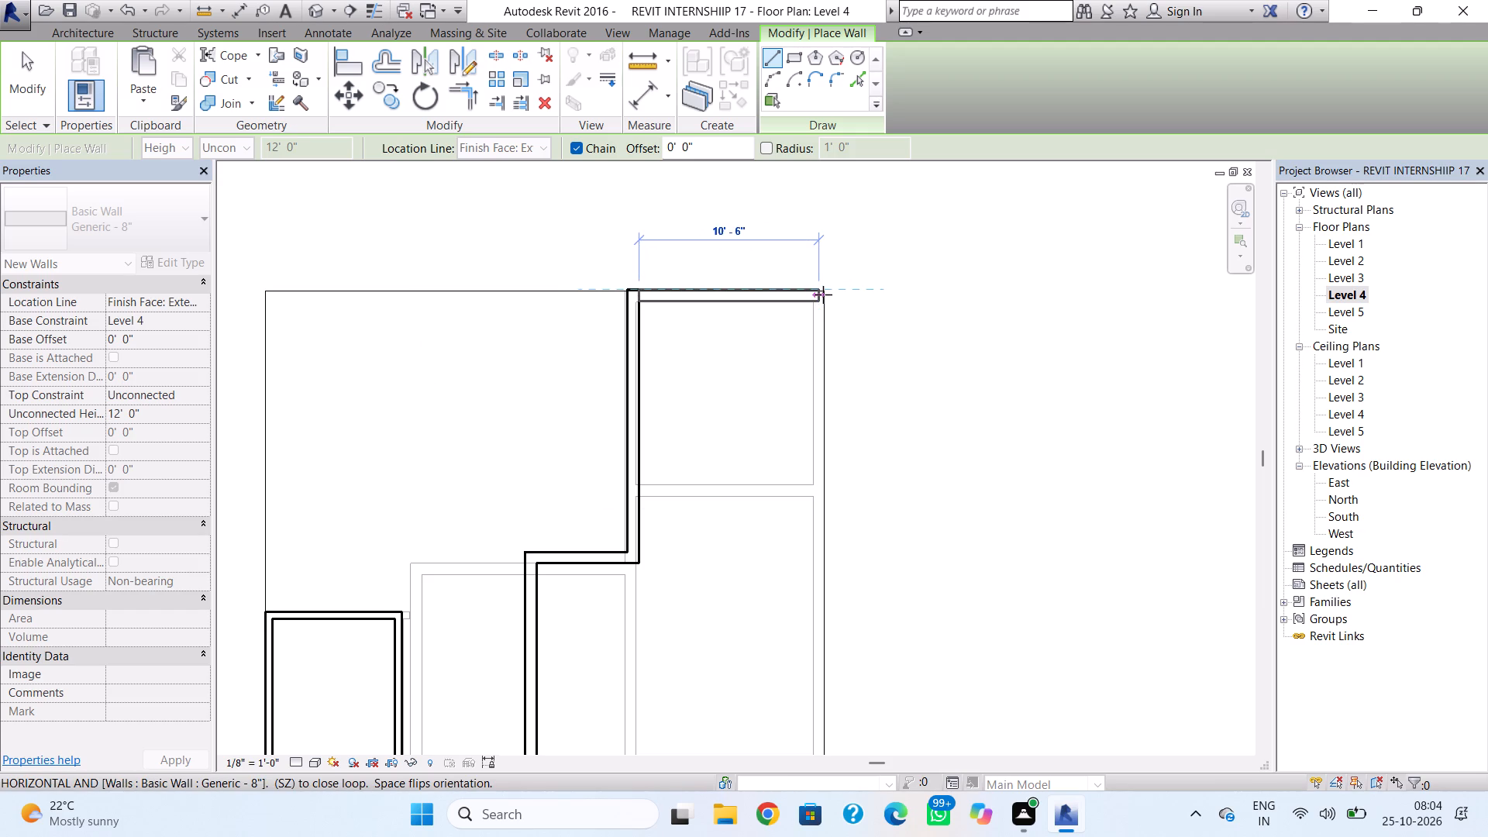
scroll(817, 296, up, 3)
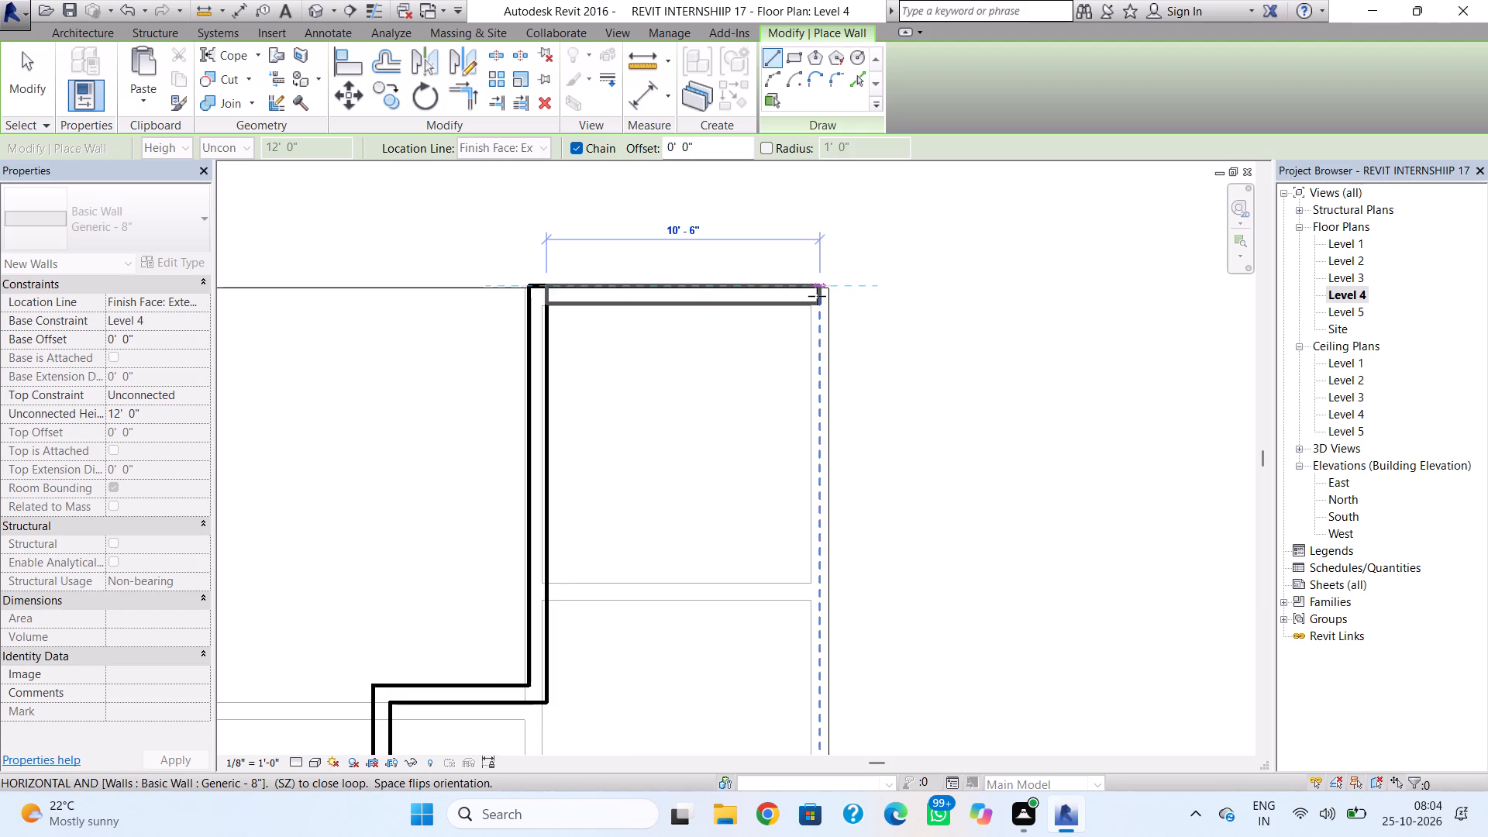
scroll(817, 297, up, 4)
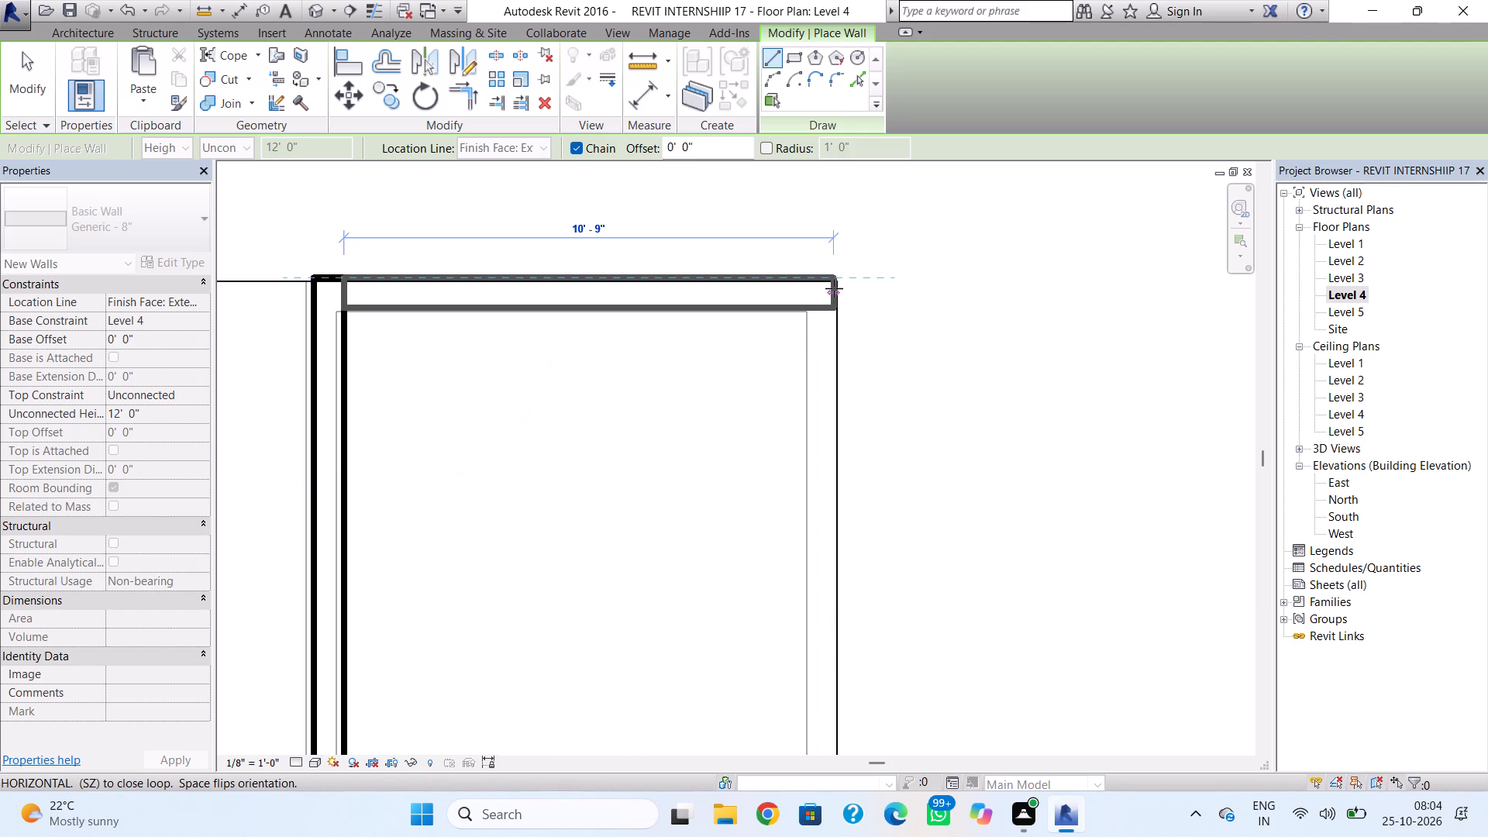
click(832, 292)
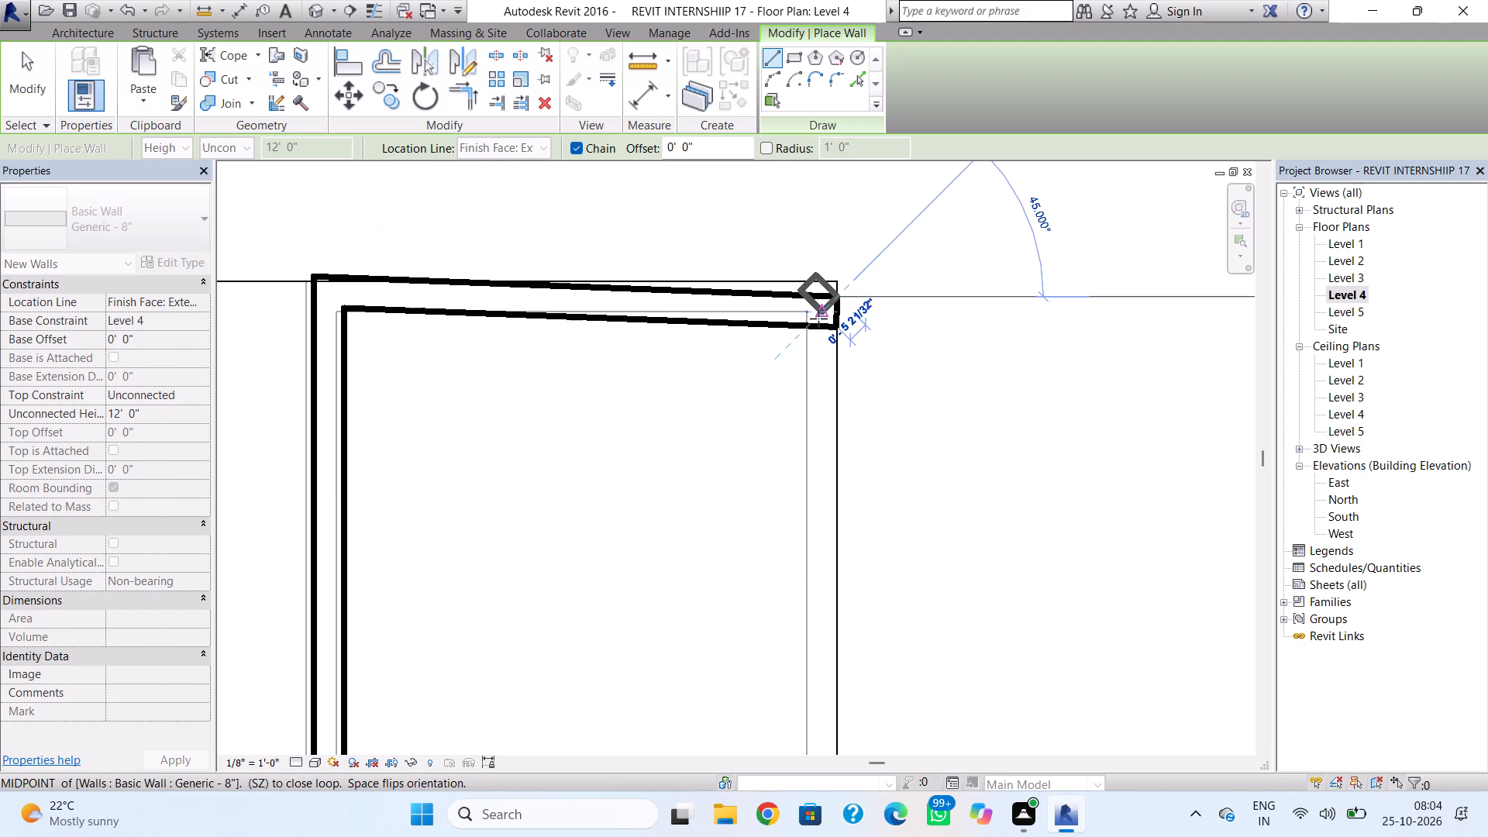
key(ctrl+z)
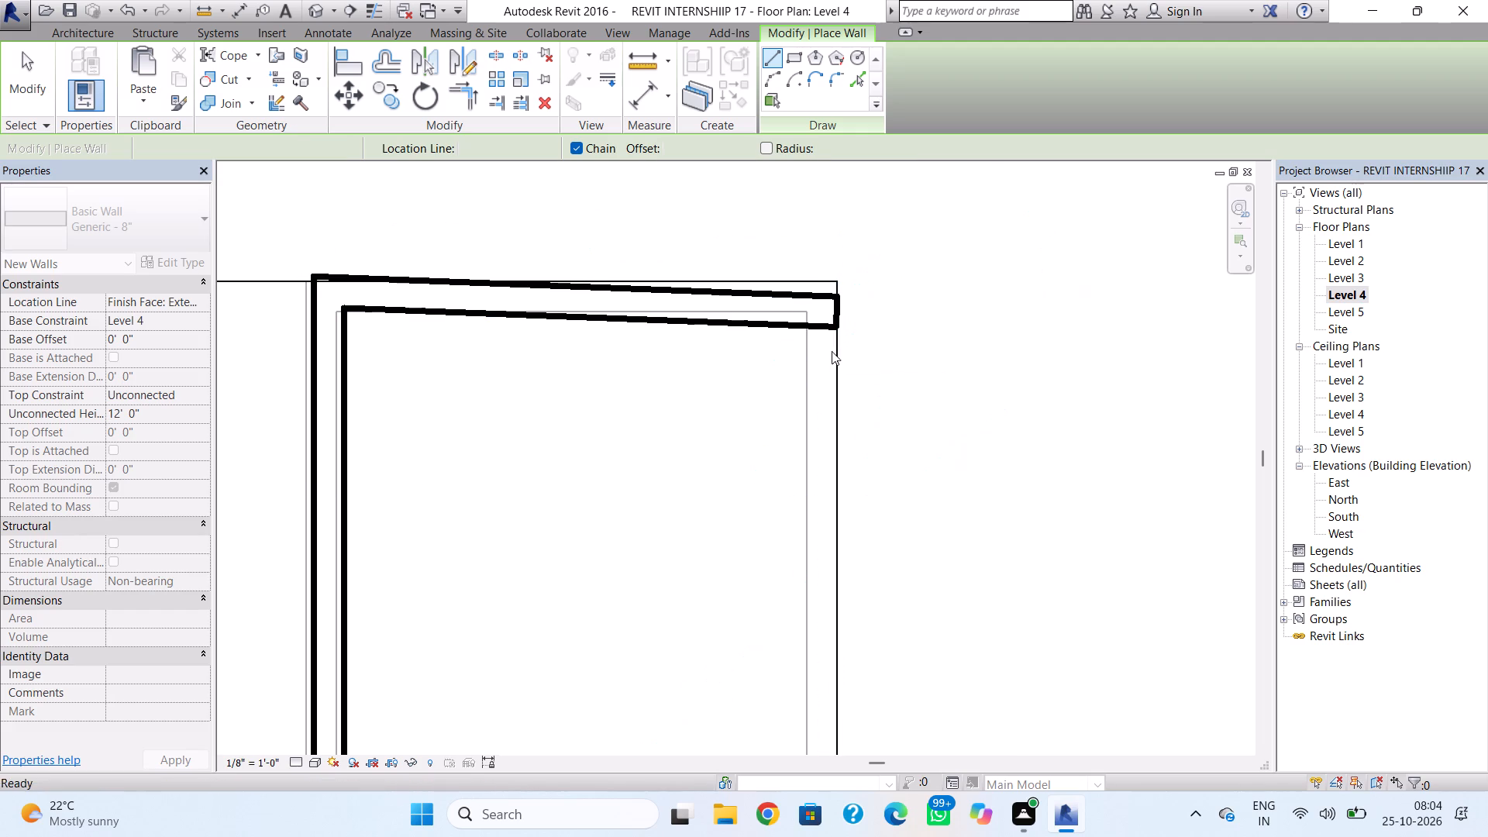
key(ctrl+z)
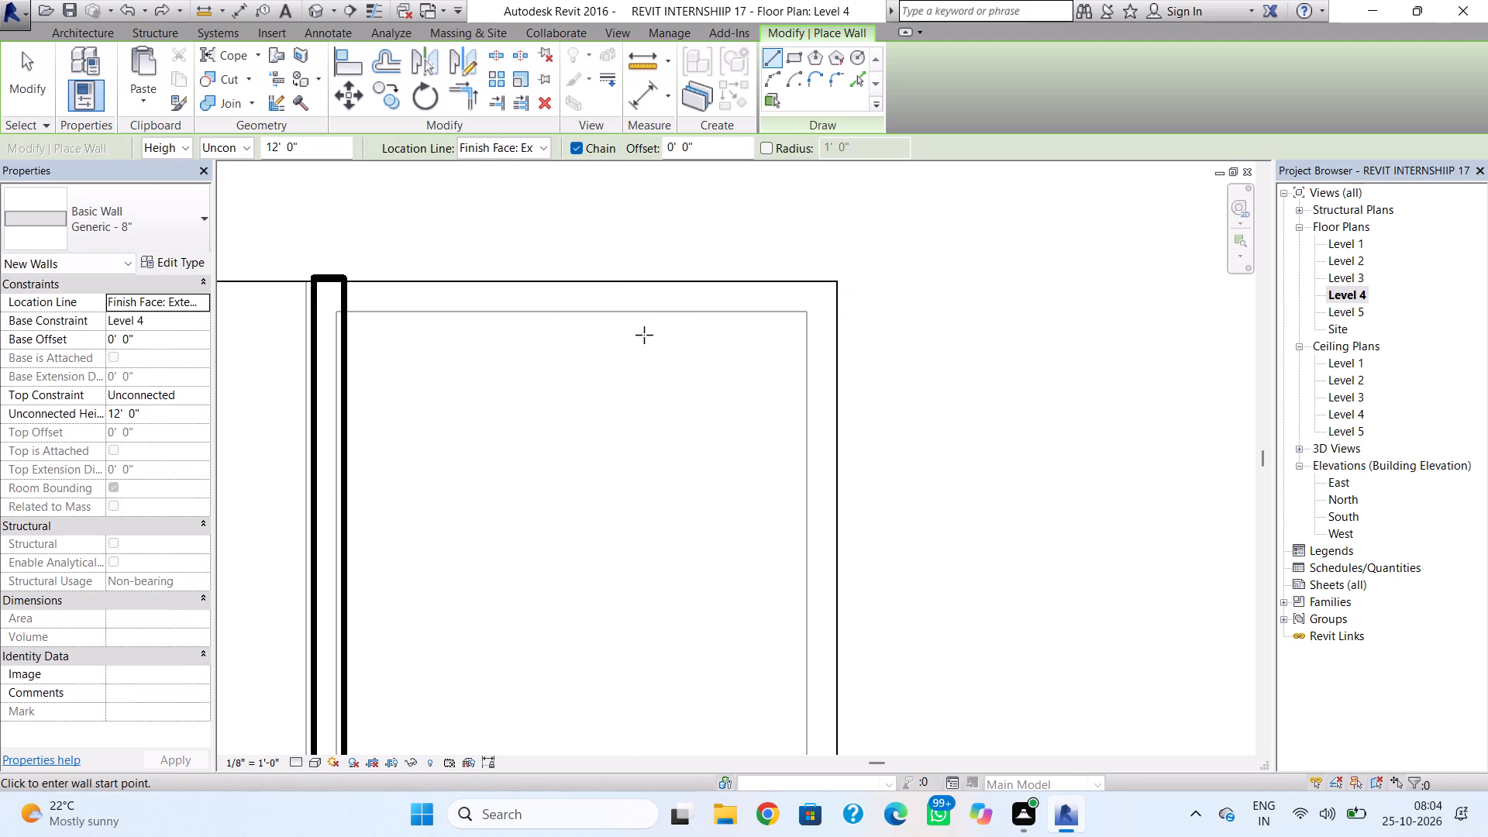
Draw the rear wall about 10' 10" east to the roof edge and the east wall about 28' 10" to the front corner.
click(346, 284)
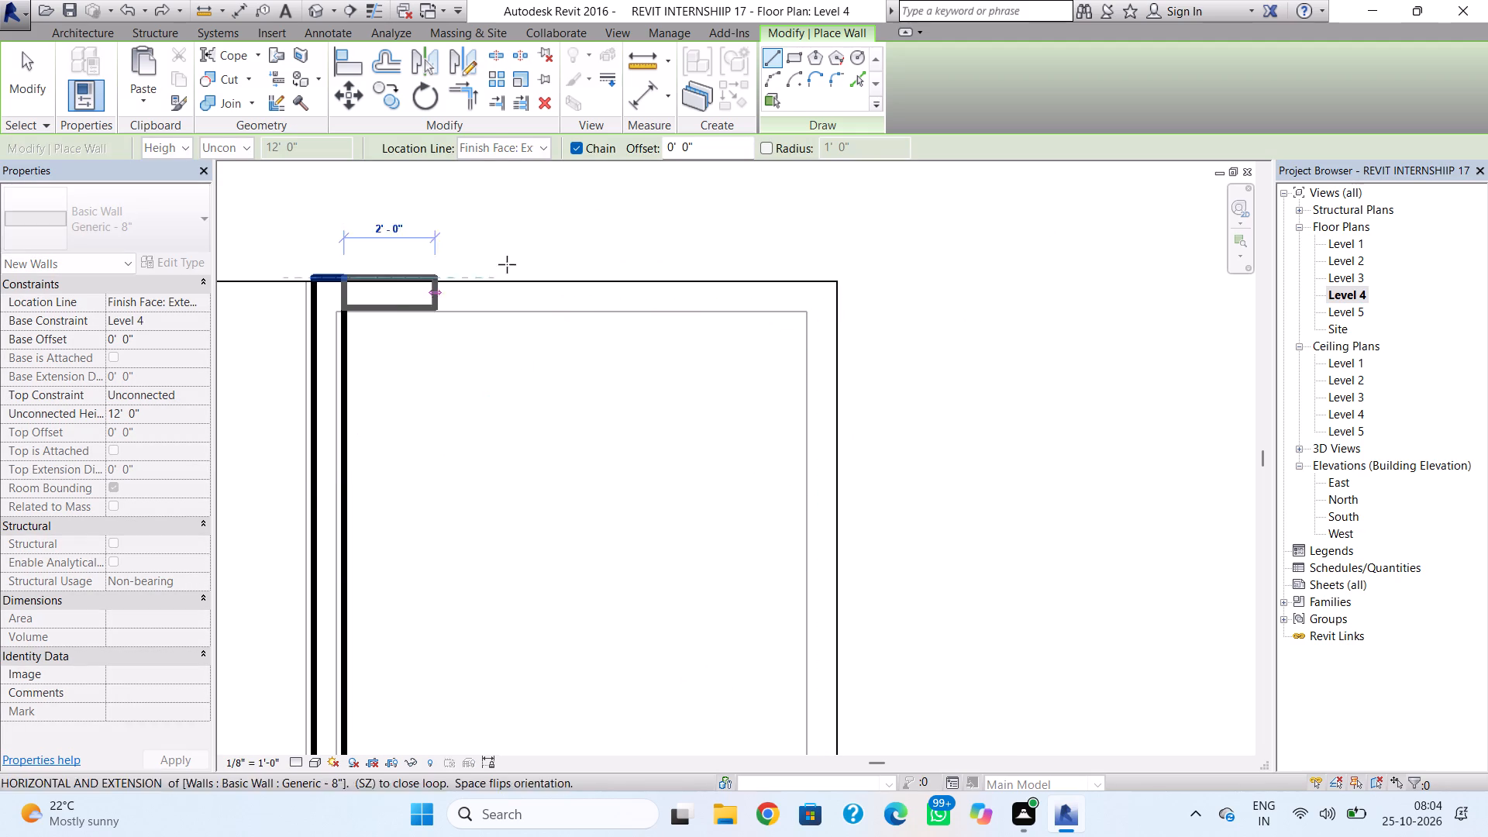
click(837, 277)
scroll(826, 515, down, 2)
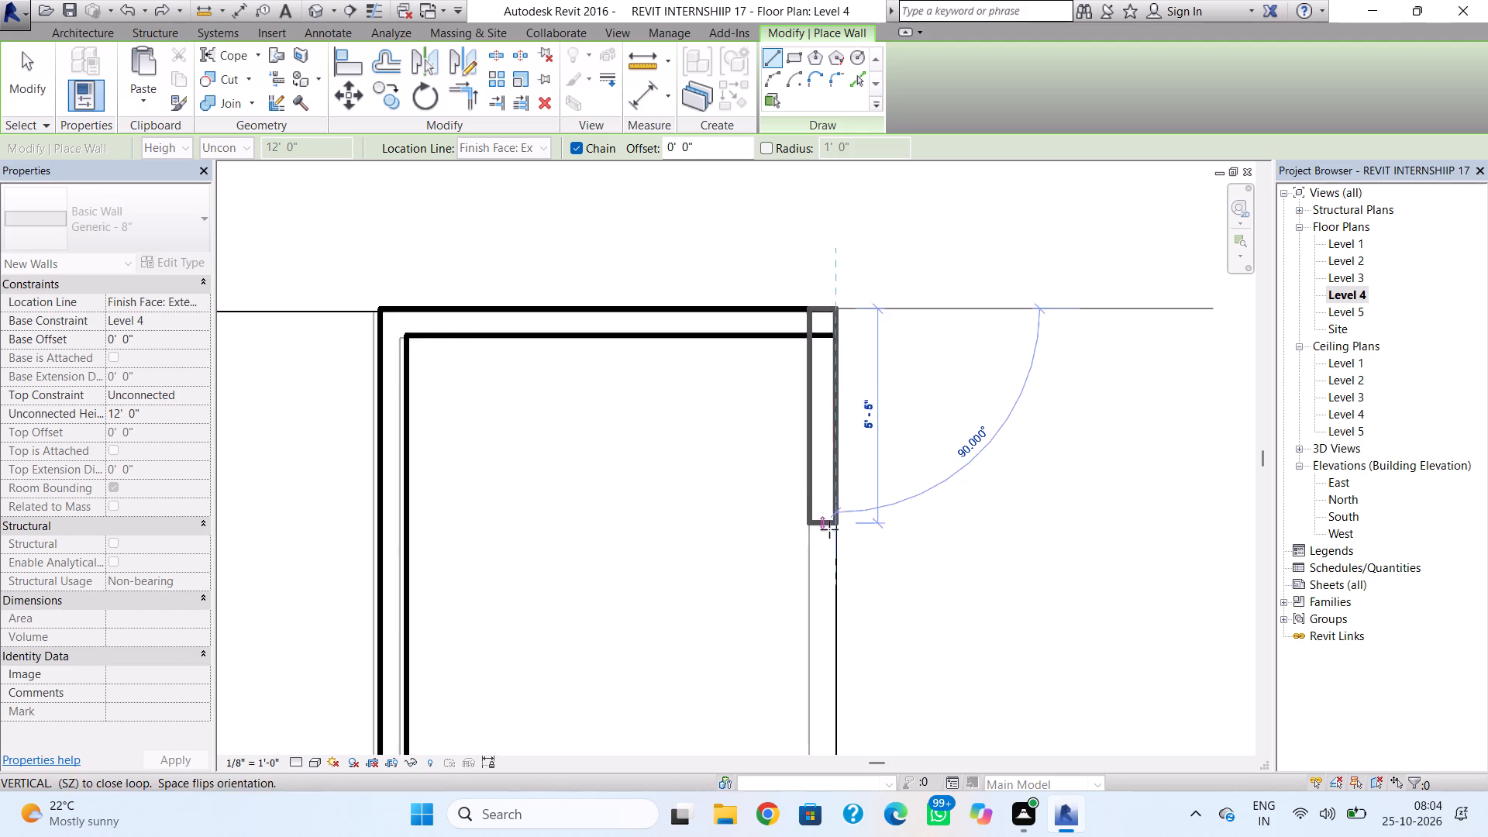
scroll(829, 529, down, 4)
middle_drag(835, 546, 823, 386)
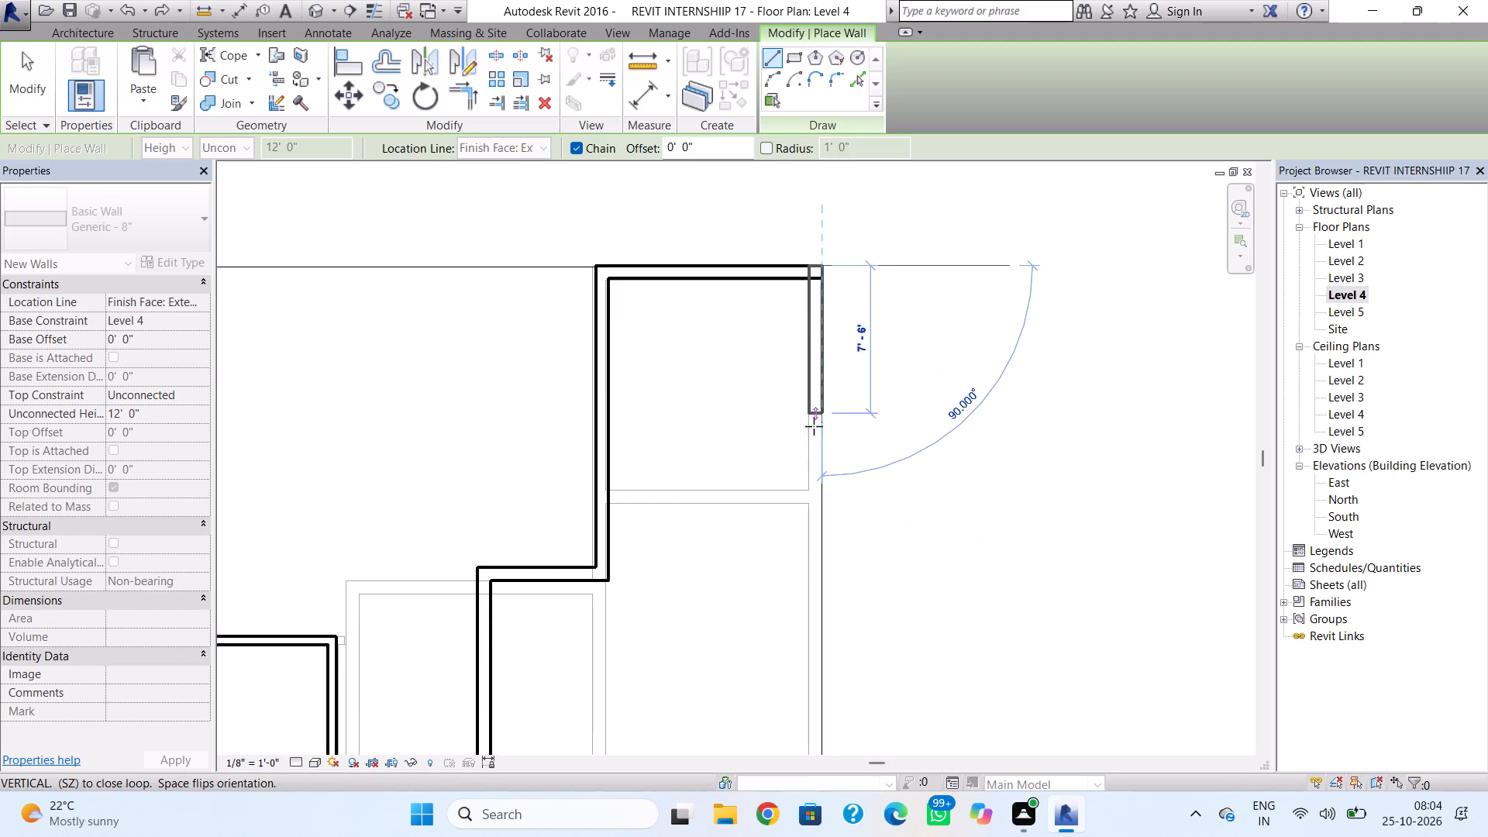
scroll(804, 601, down, 2)
middle_drag(813, 614, 781, 517)
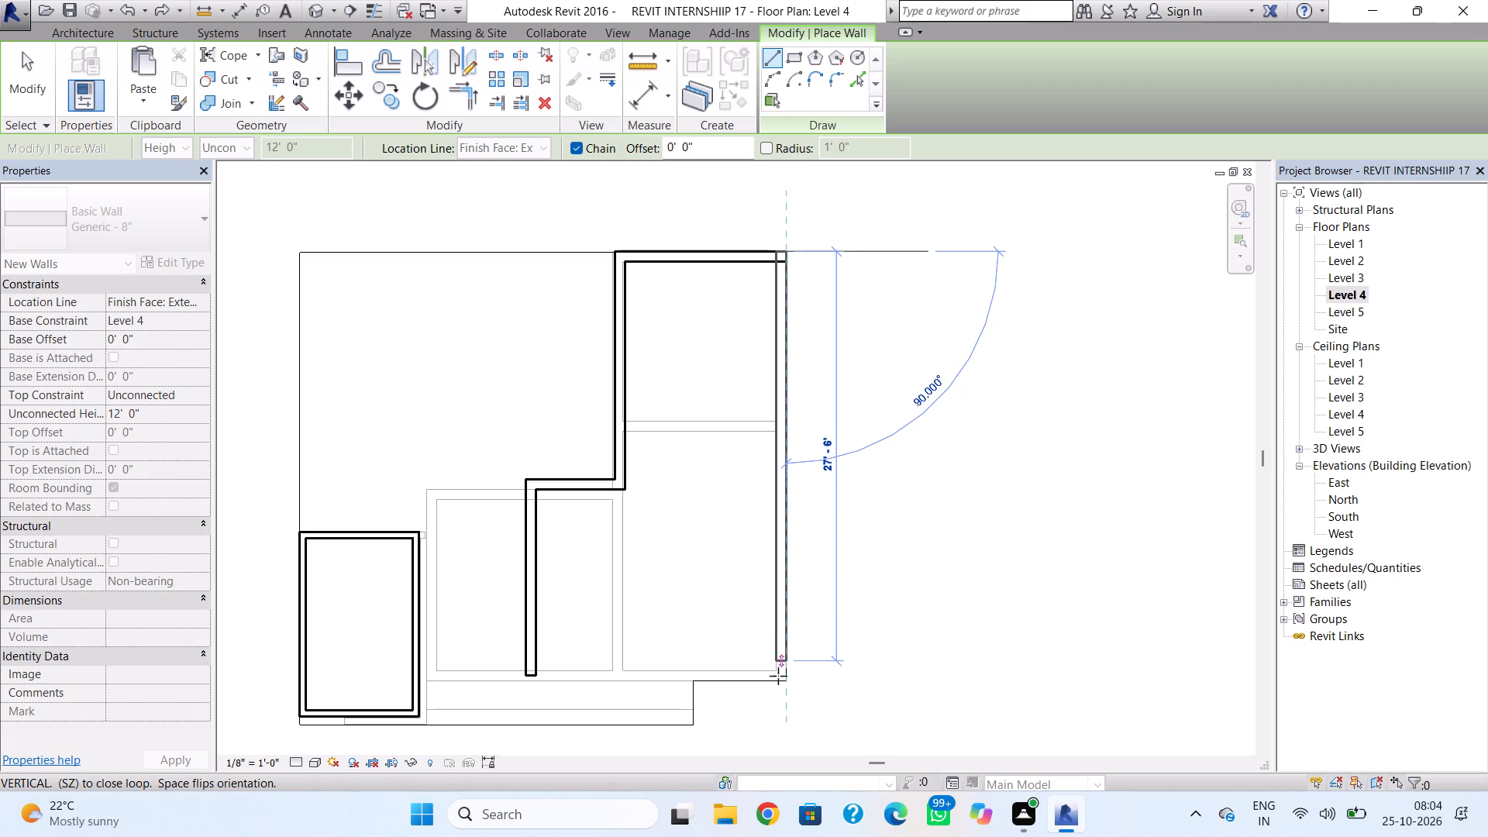
scroll(794, 667, up, 3)
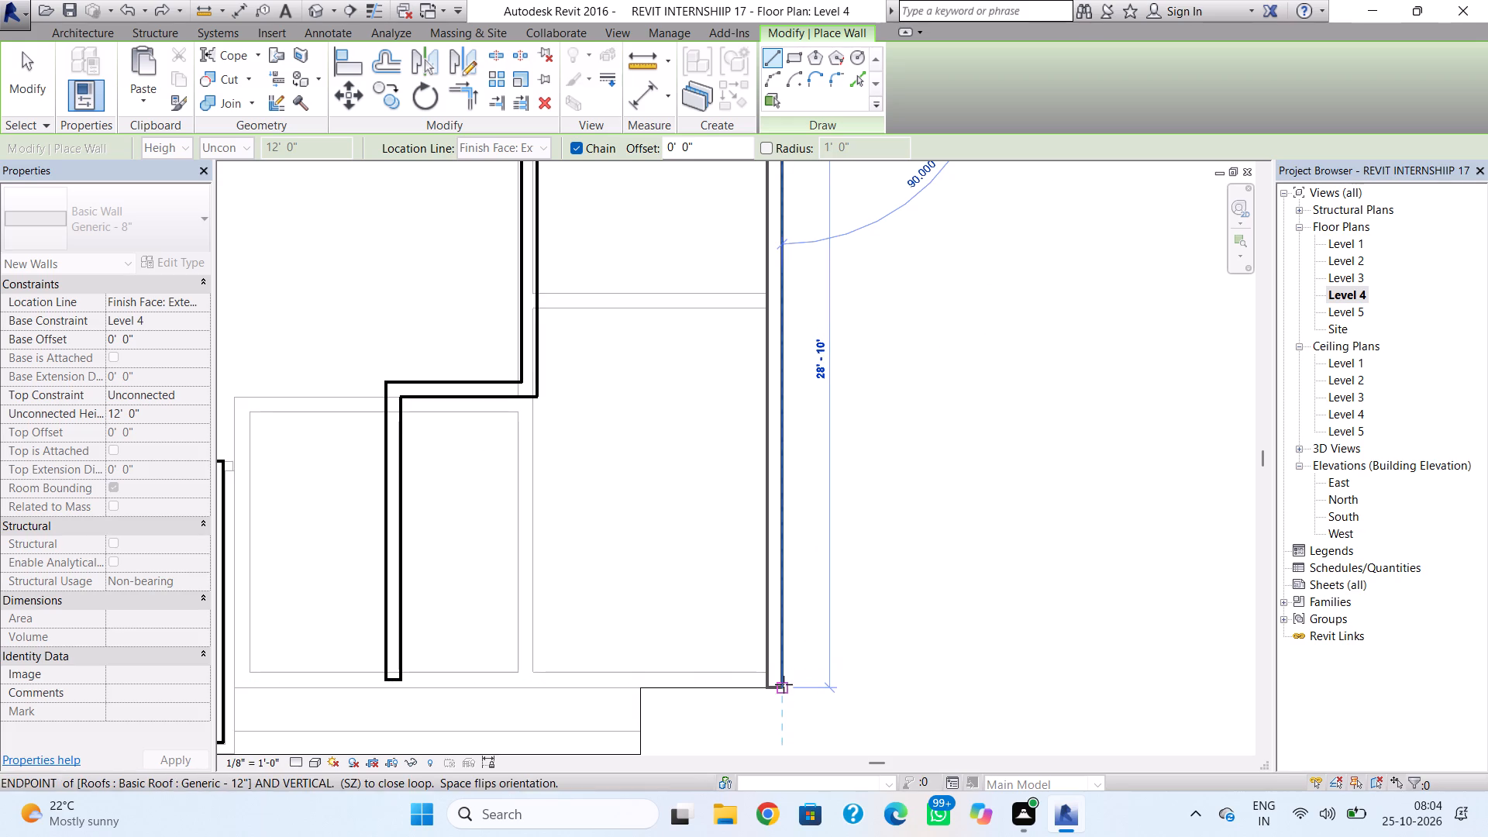
click(784, 684)
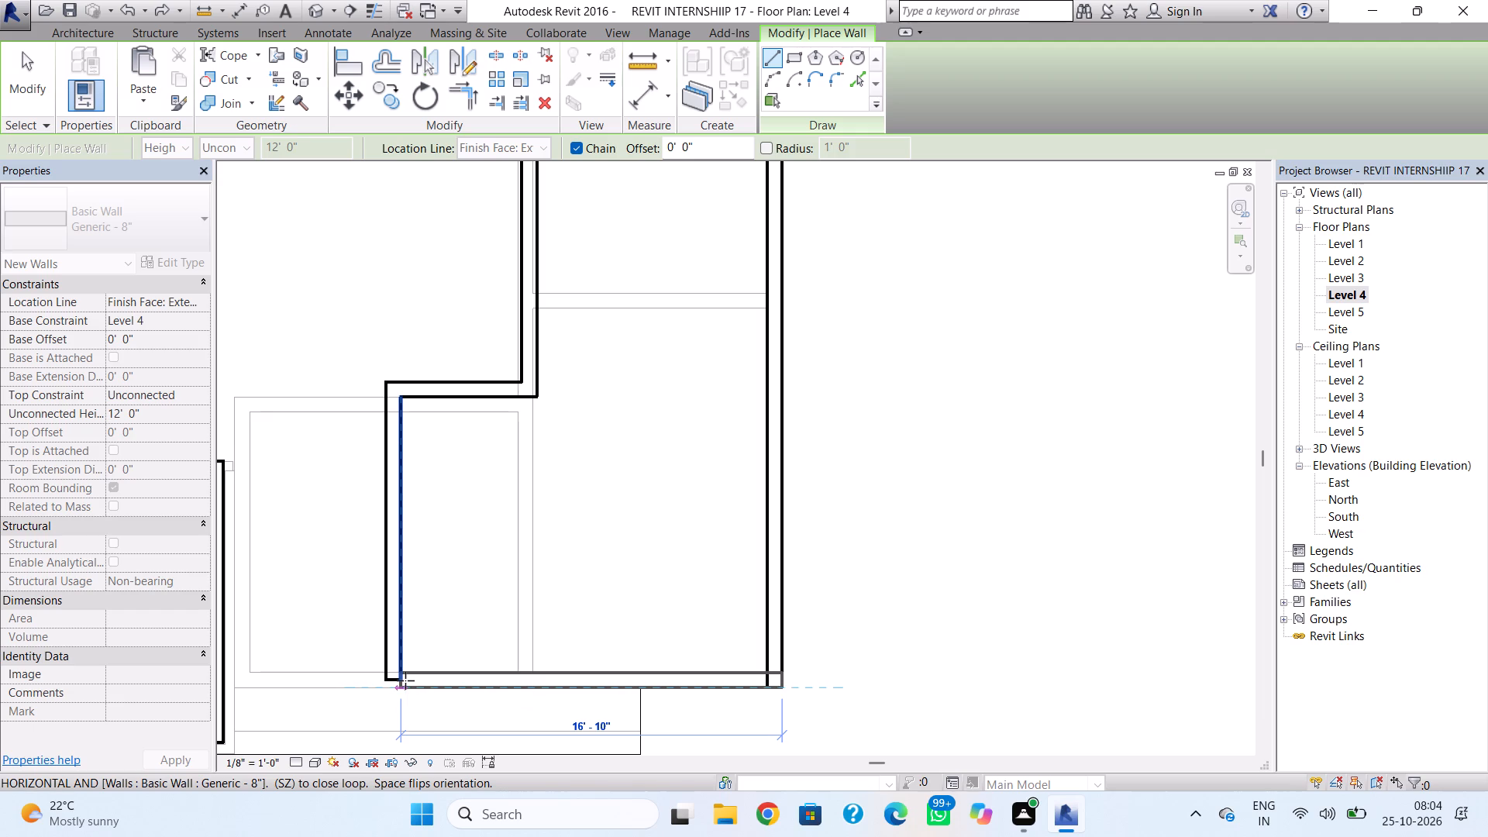
Draw the front wall west along the roof edge to close the loop with the stepped west wall.
click(386, 675)
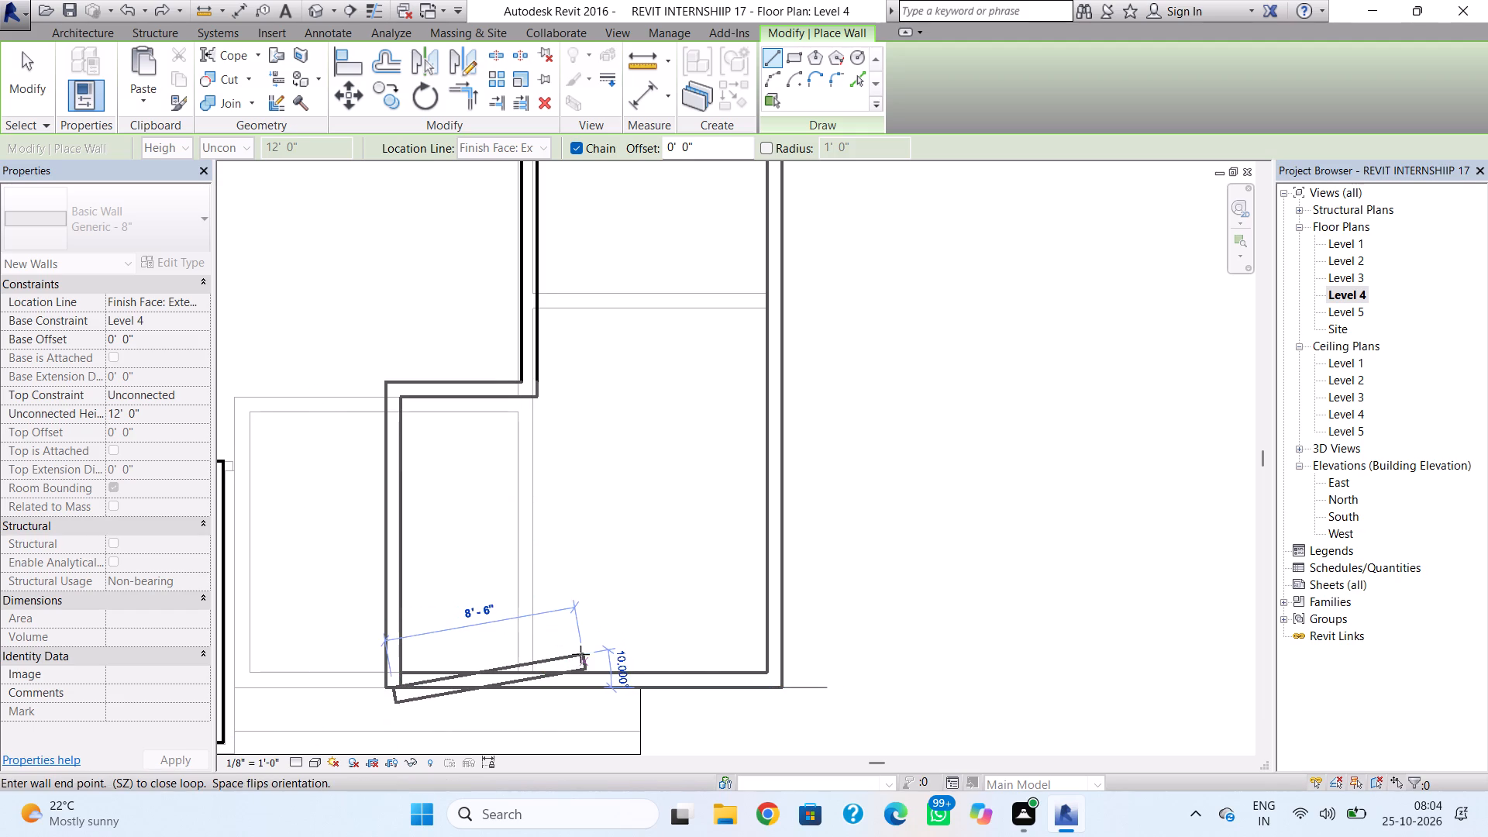
key(Escape)
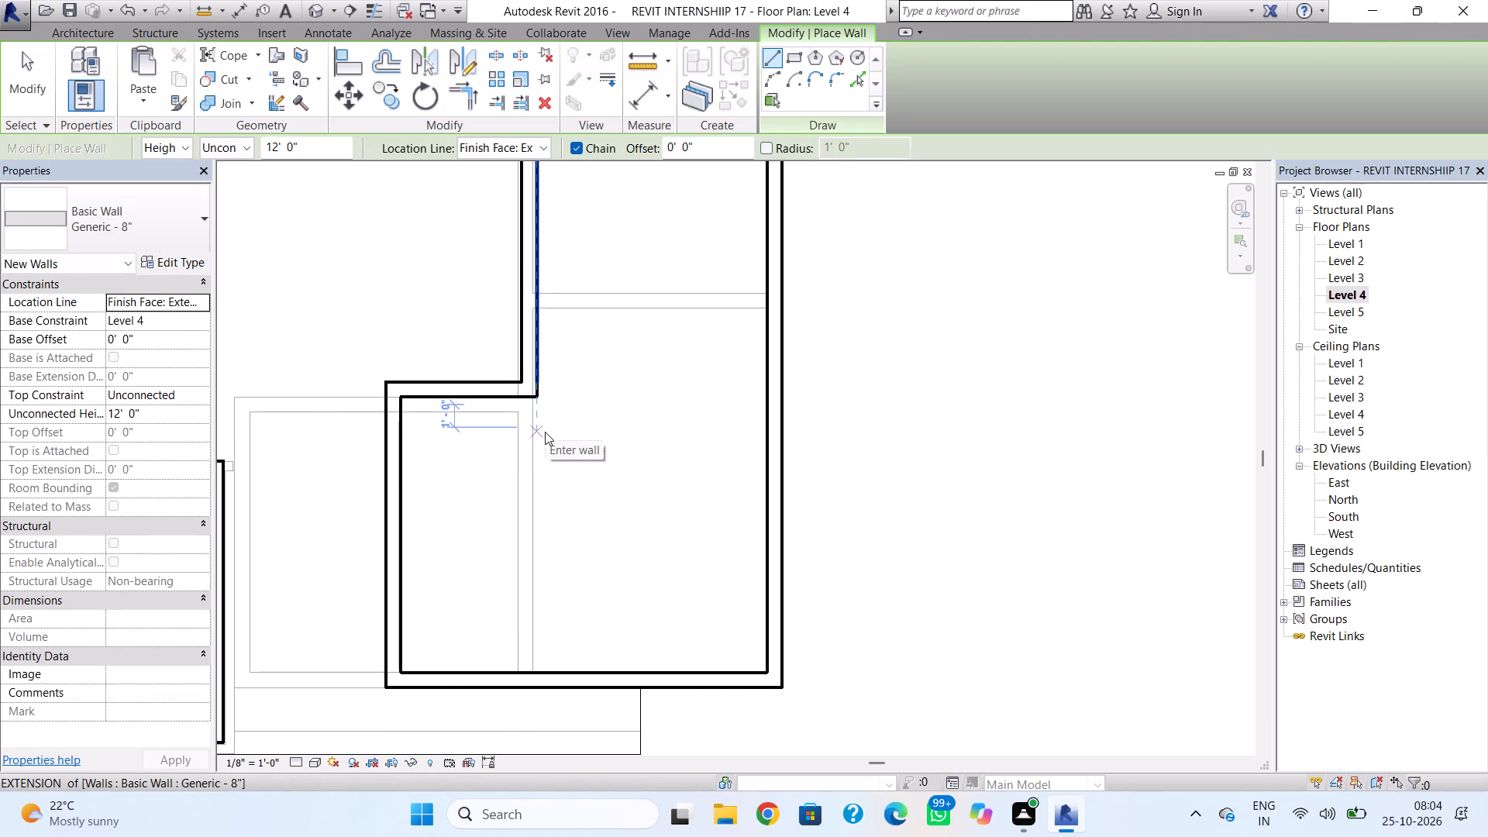
key(Escape)
Nudge the upper north-south wall of the stepped west side slightly west in line with the wall below.
middle_drag(547, 435, 585, 582)
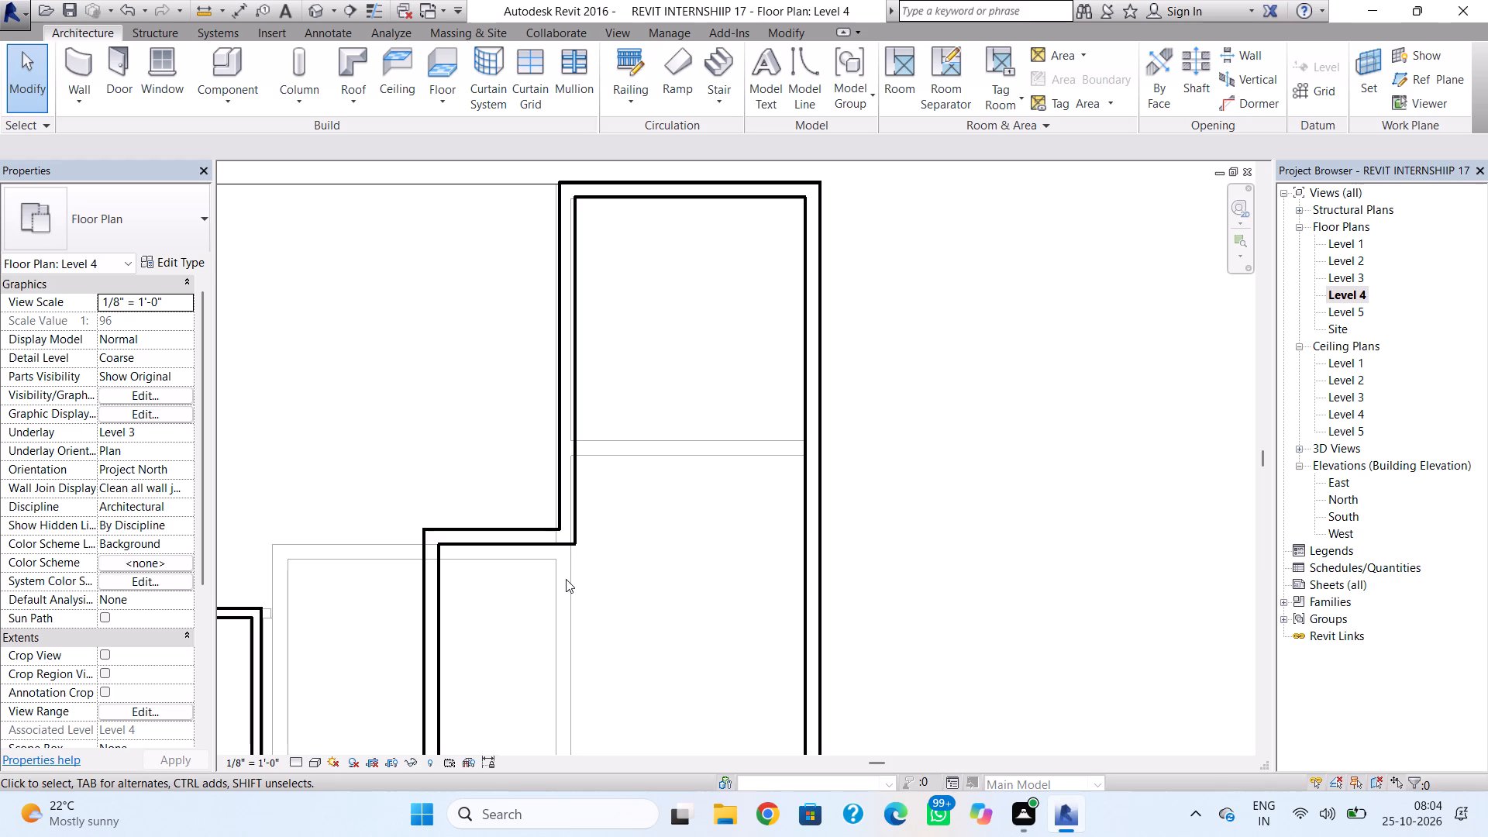
click(549, 542)
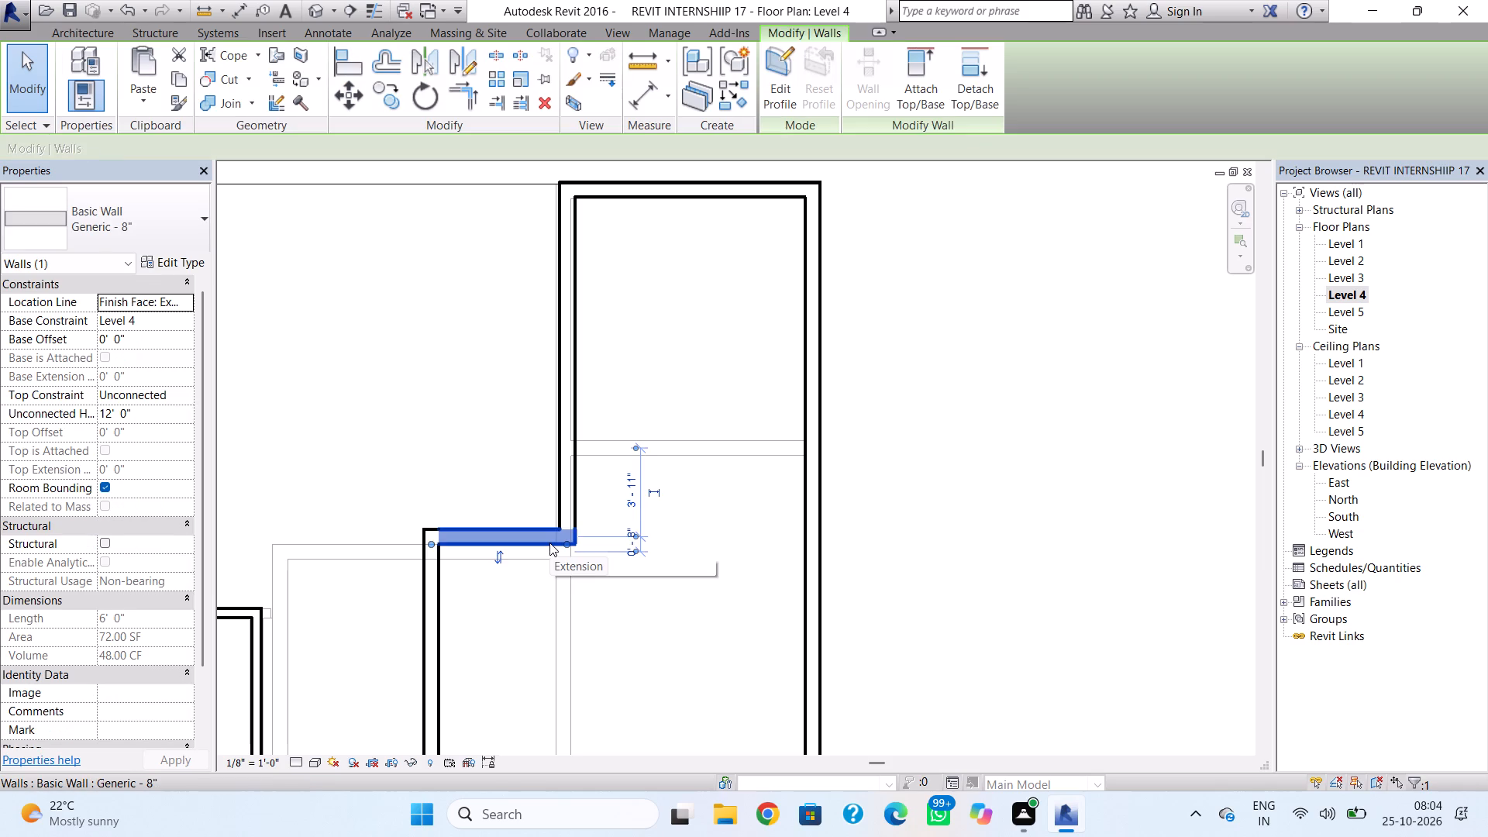
key(Escape)
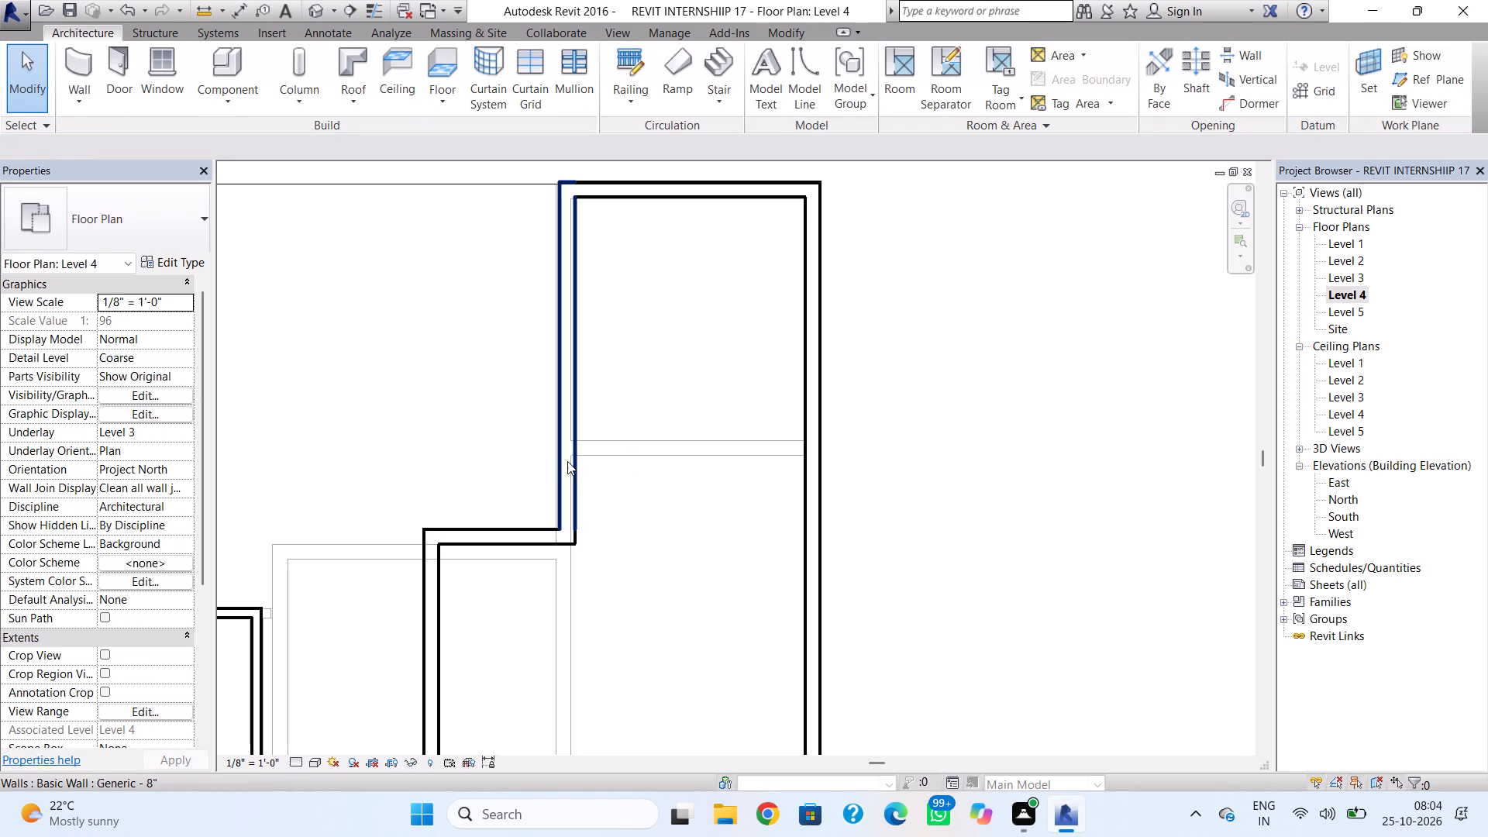
click(567, 461)
scroll(575, 479, up, 3)
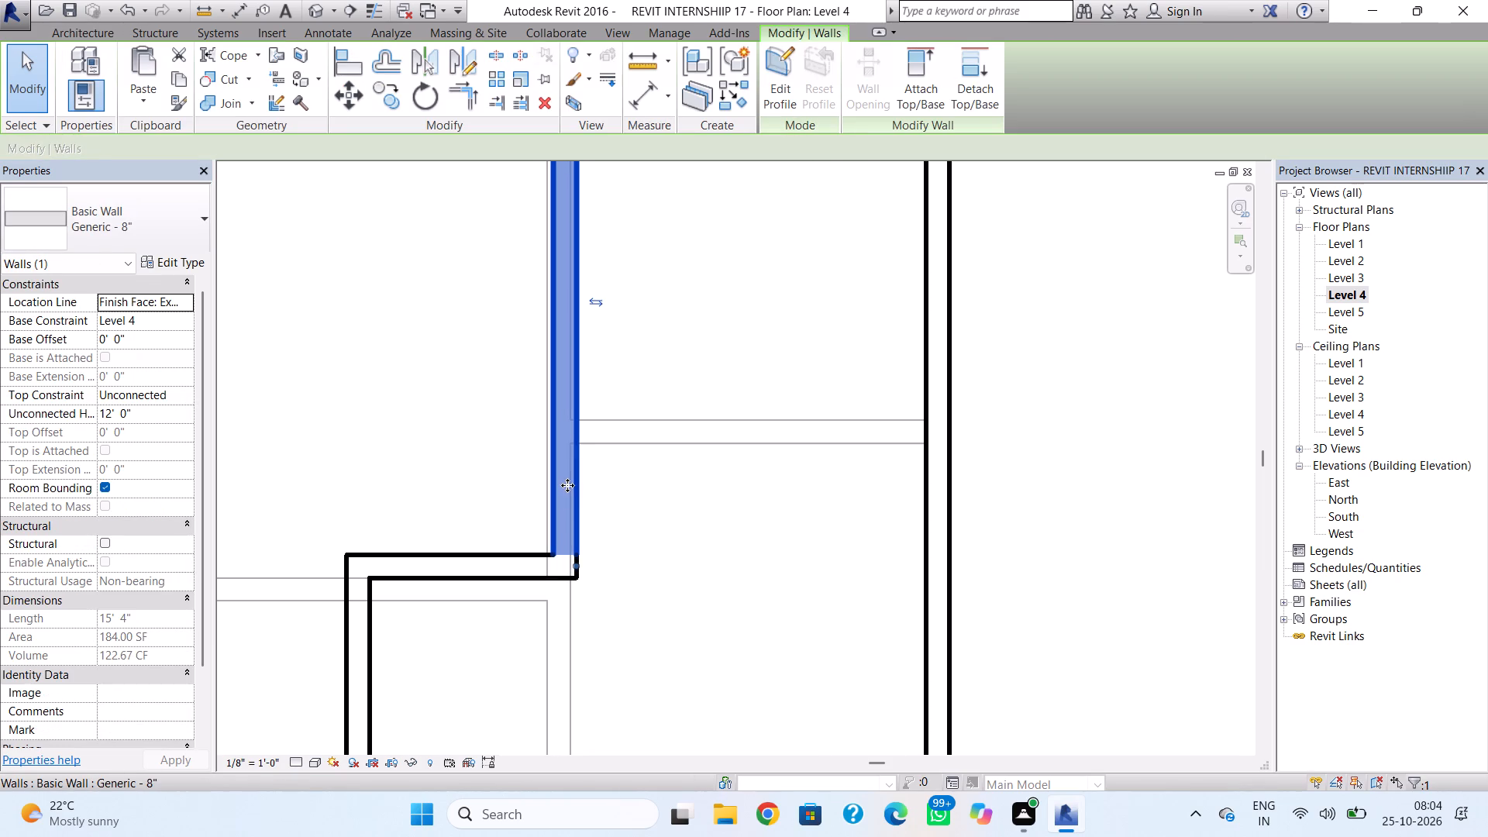
key(Left)
click(676, 435)
Examine the new Level 4 walls under the Level 5 roof in the 3D view.
scroll(676, 435, down, 1)
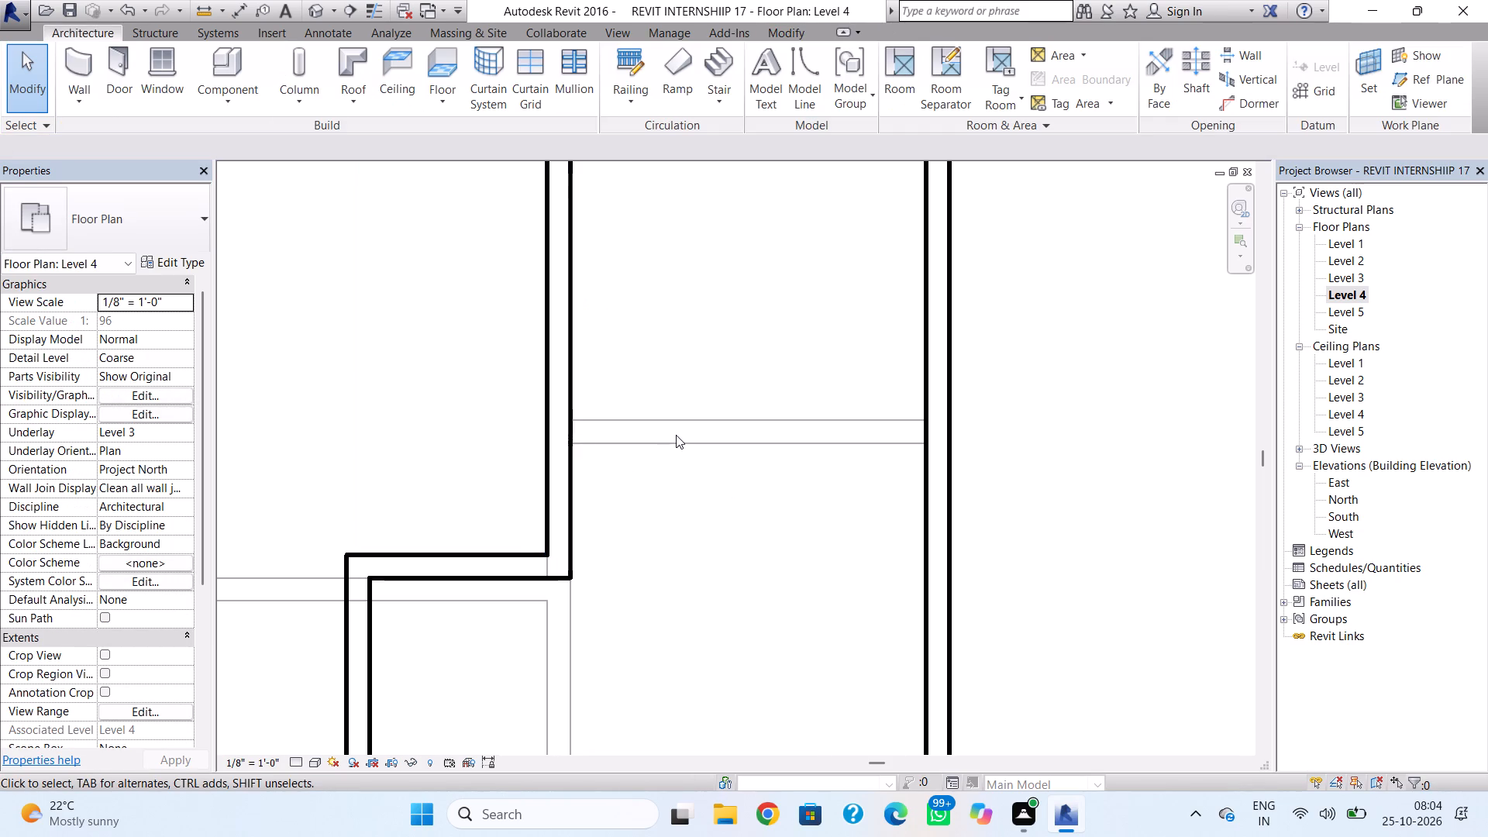
scroll(676, 435, down, 2)
middle_drag(672, 458, 647, 592)
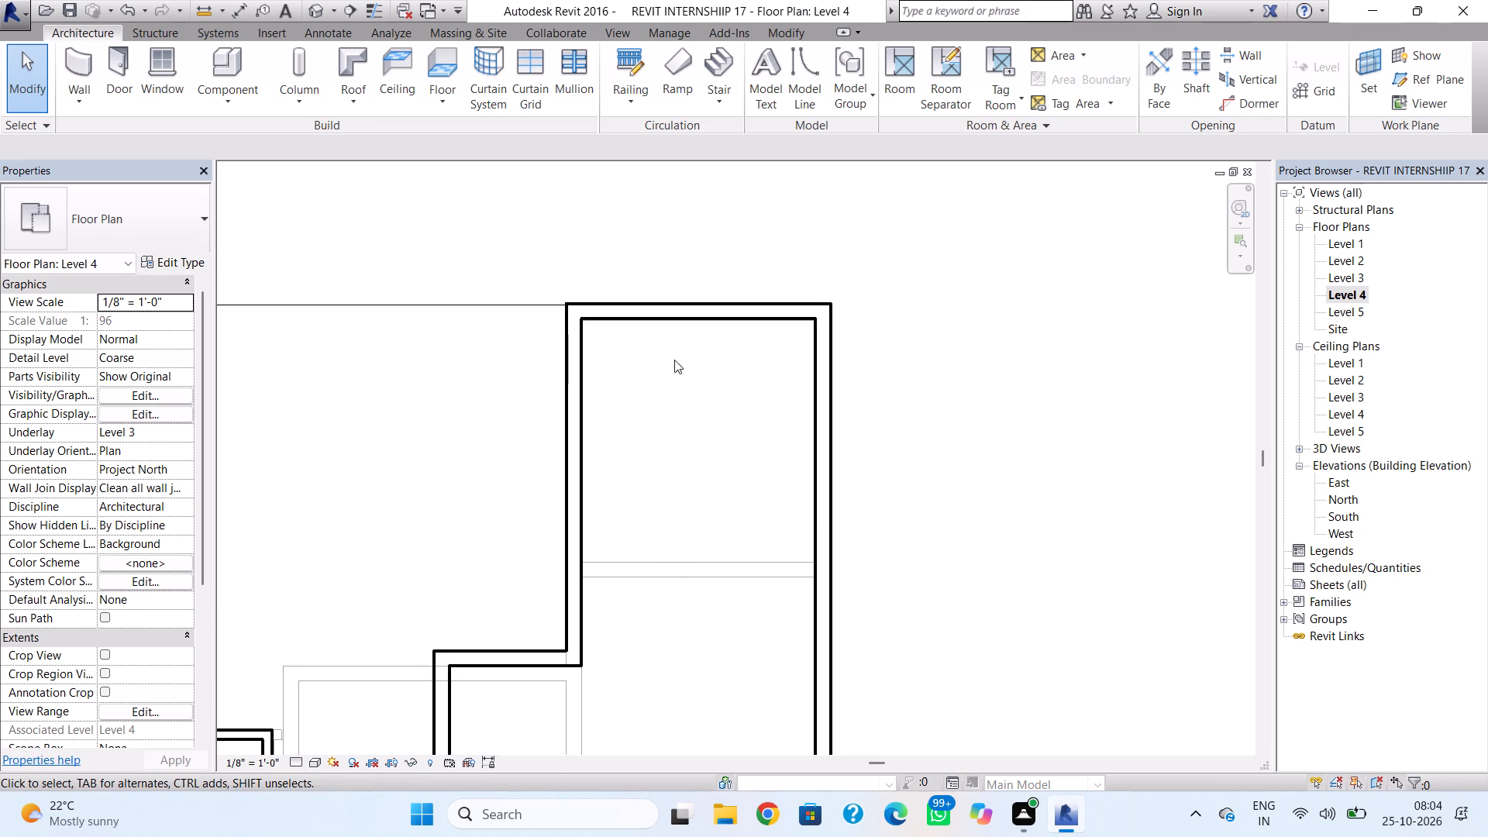
drag(317, 0, 323, 9)
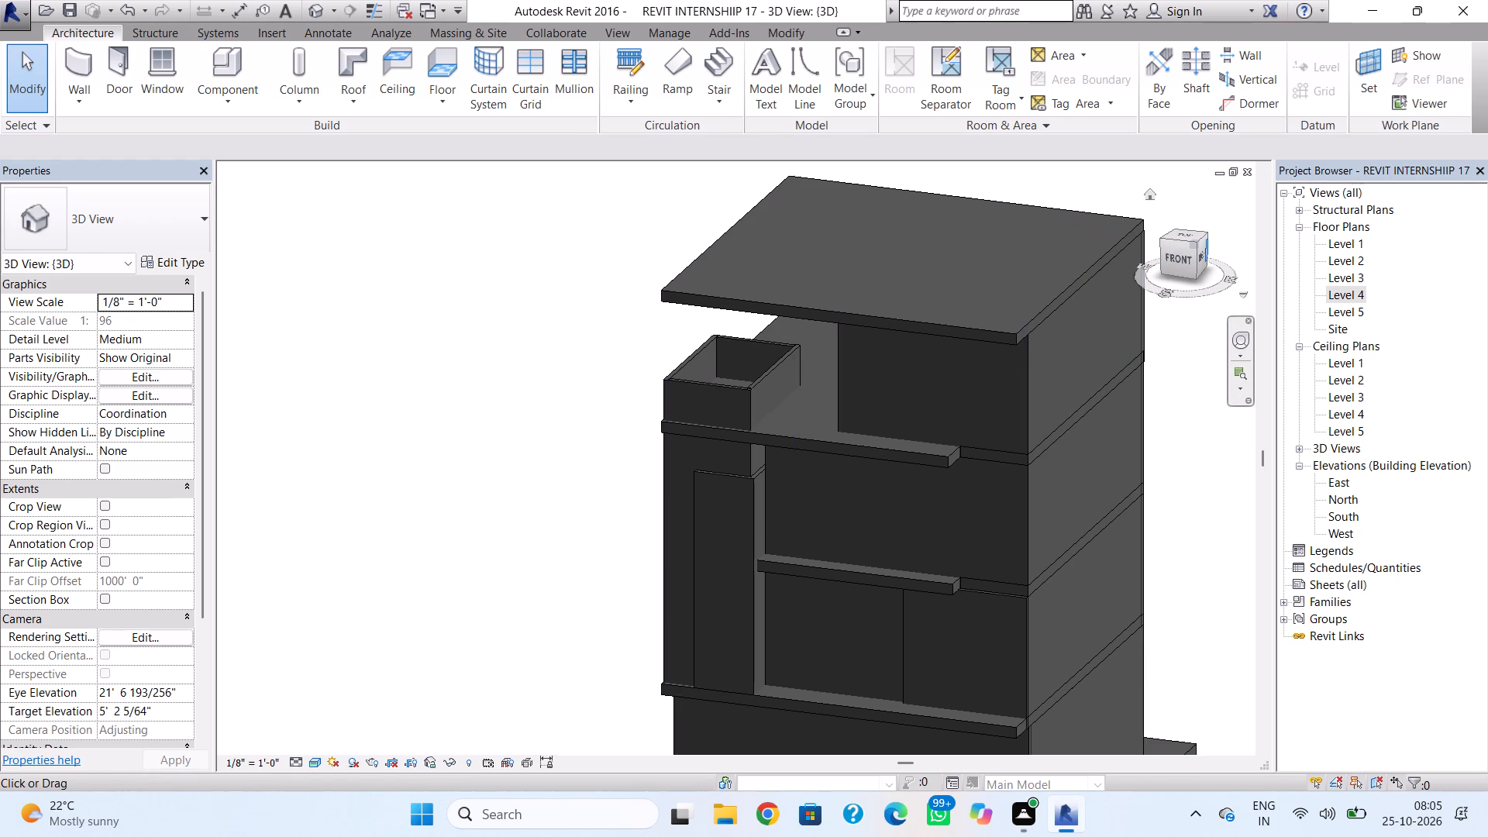
drag(1182, 265, 1200, 268)
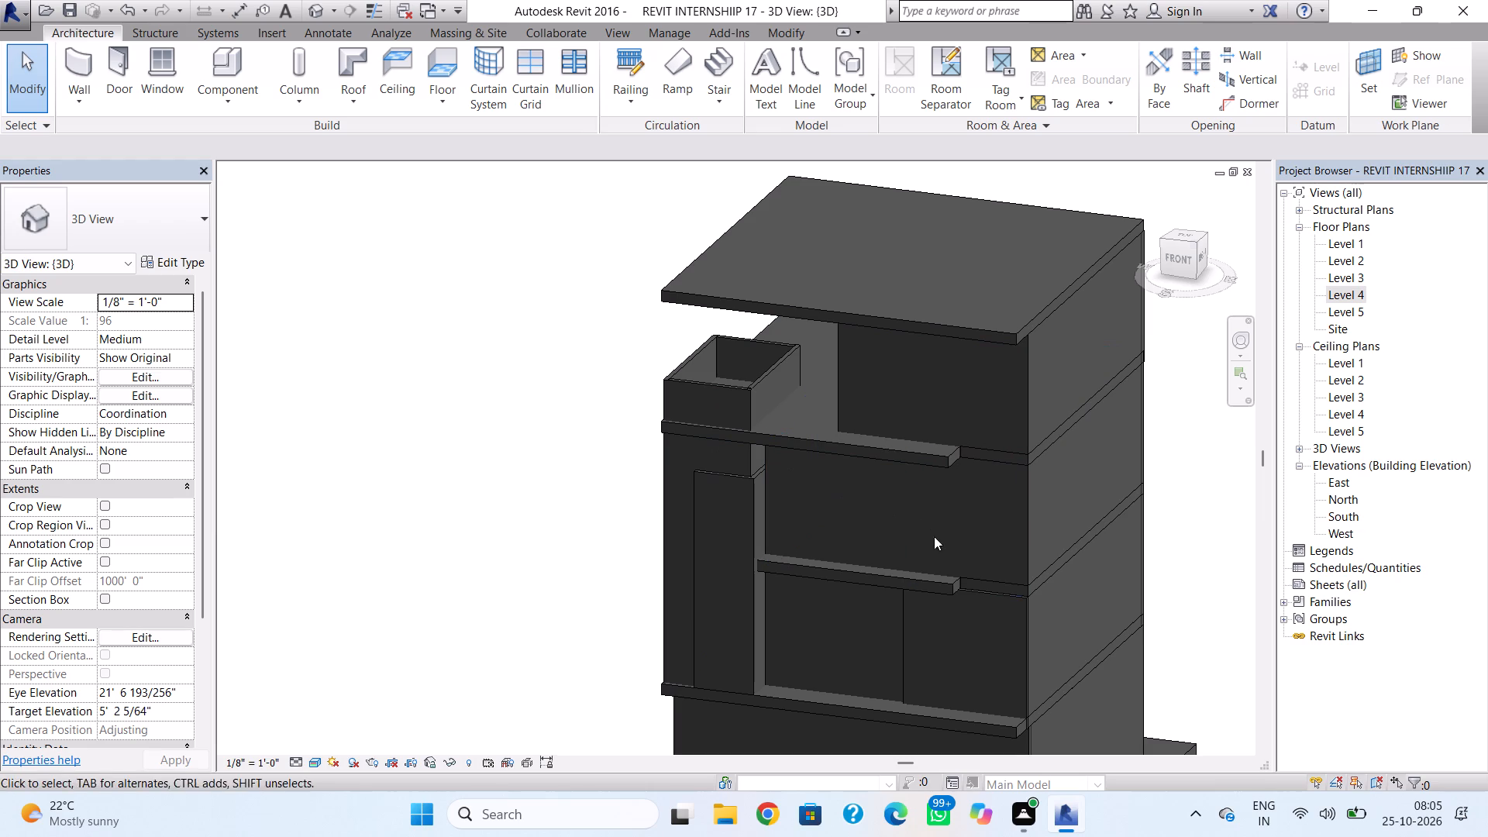
Stretch the top of the 11' 4" Level 2 front wall panel up to the Level 5 roof, giving a 24' top offset.
click(974, 596)
drag(966, 588, 945, 414)
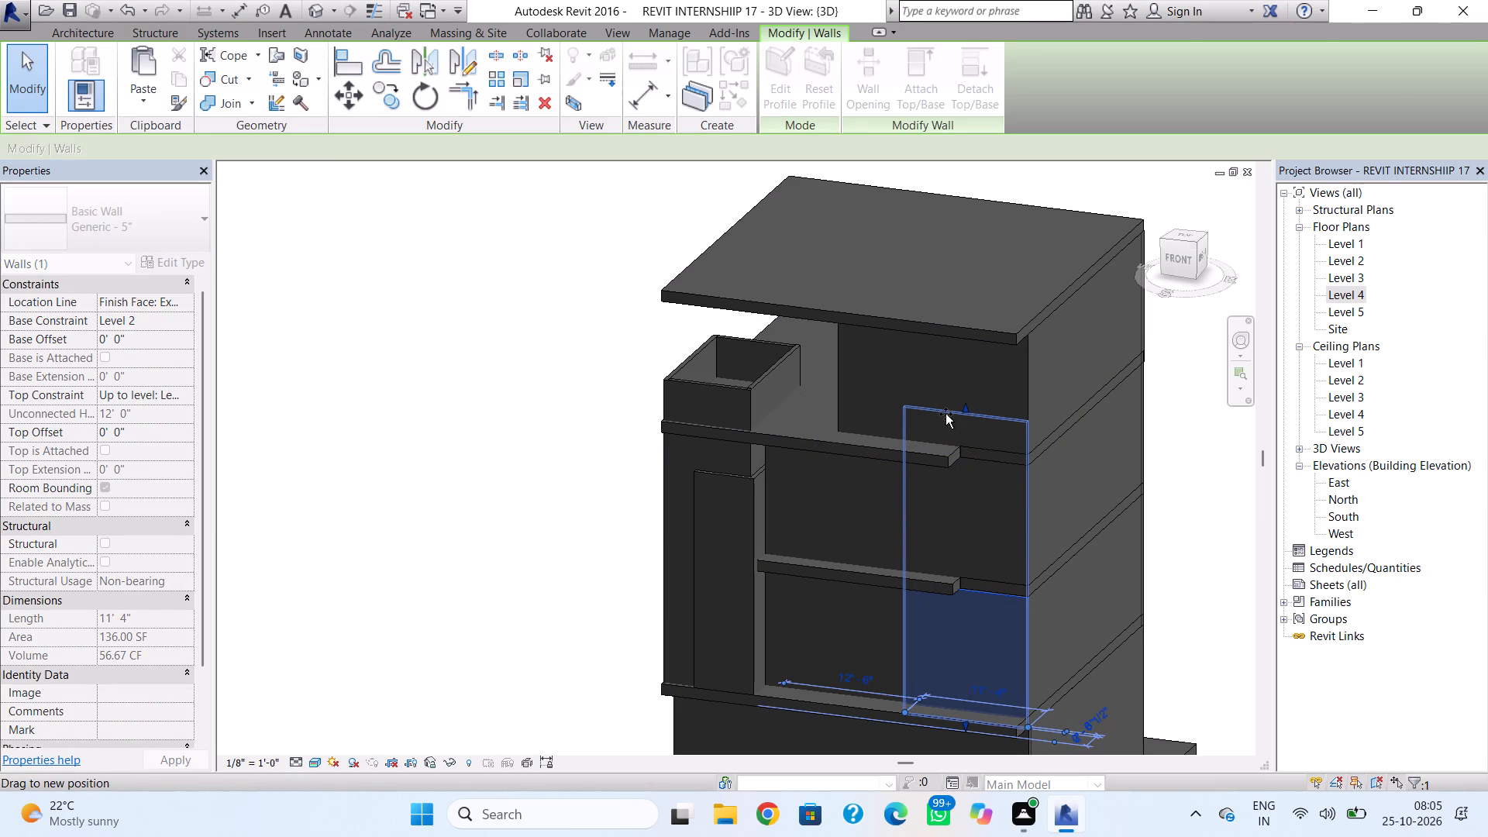
drag(945, 414, 945, 412)
drag(945, 412, 947, 401)
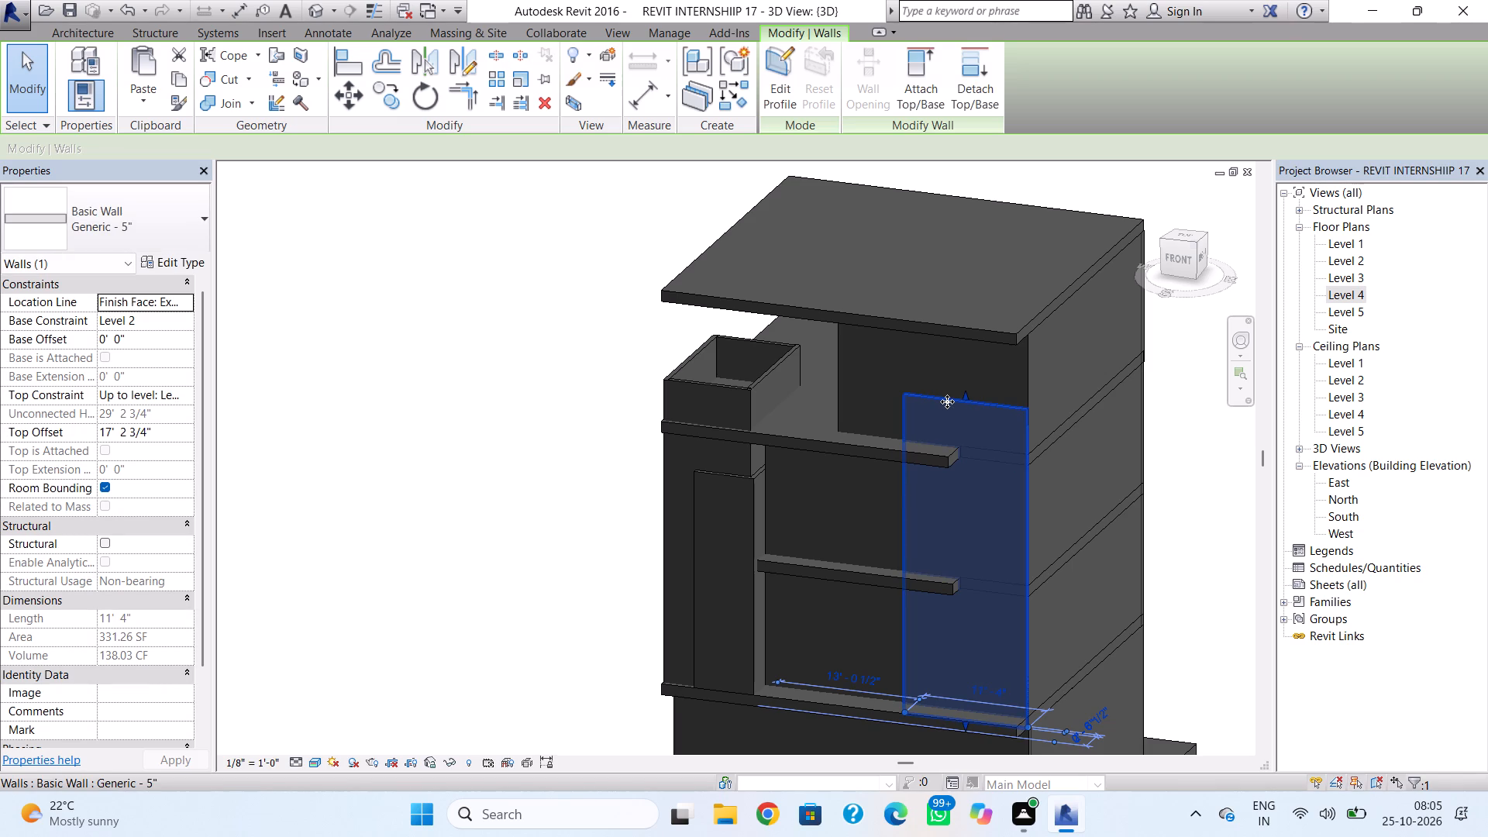
drag(947, 401, 947, 388)
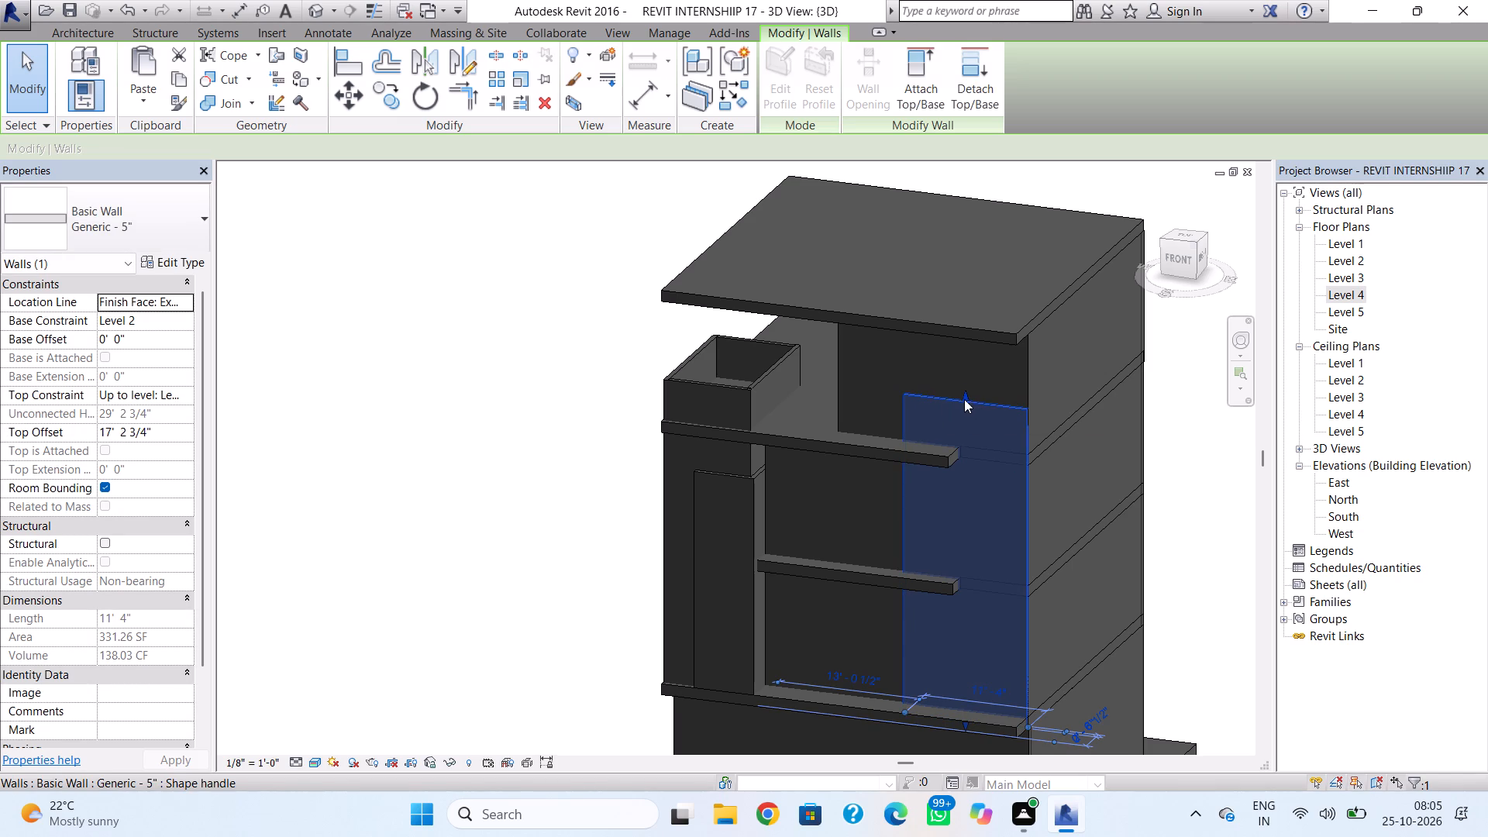
drag(964, 398, 963, 381)
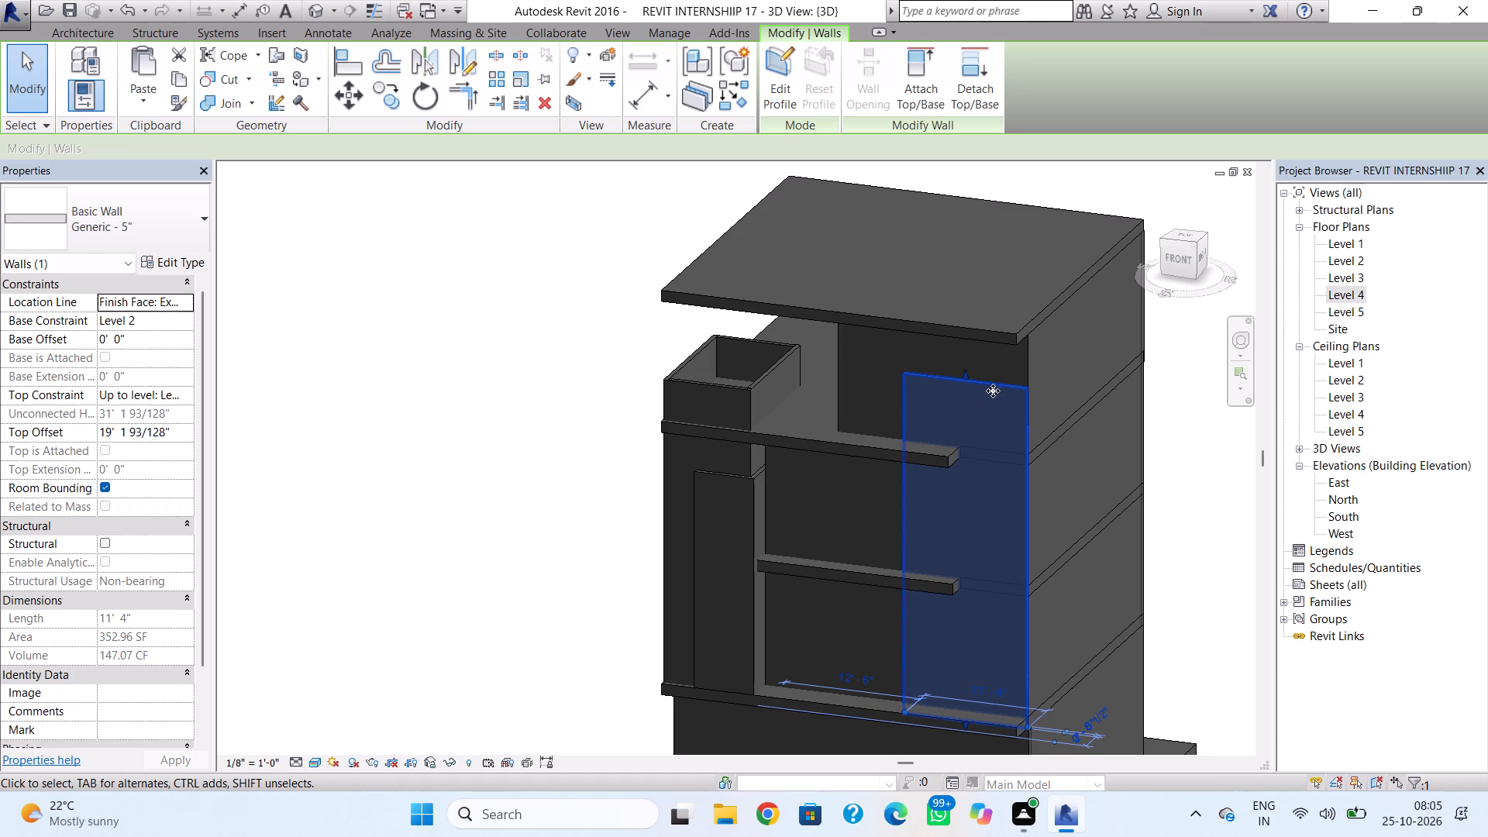
scroll(939, 485, down, 1)
middle_drag(935, 504, 945, 524)
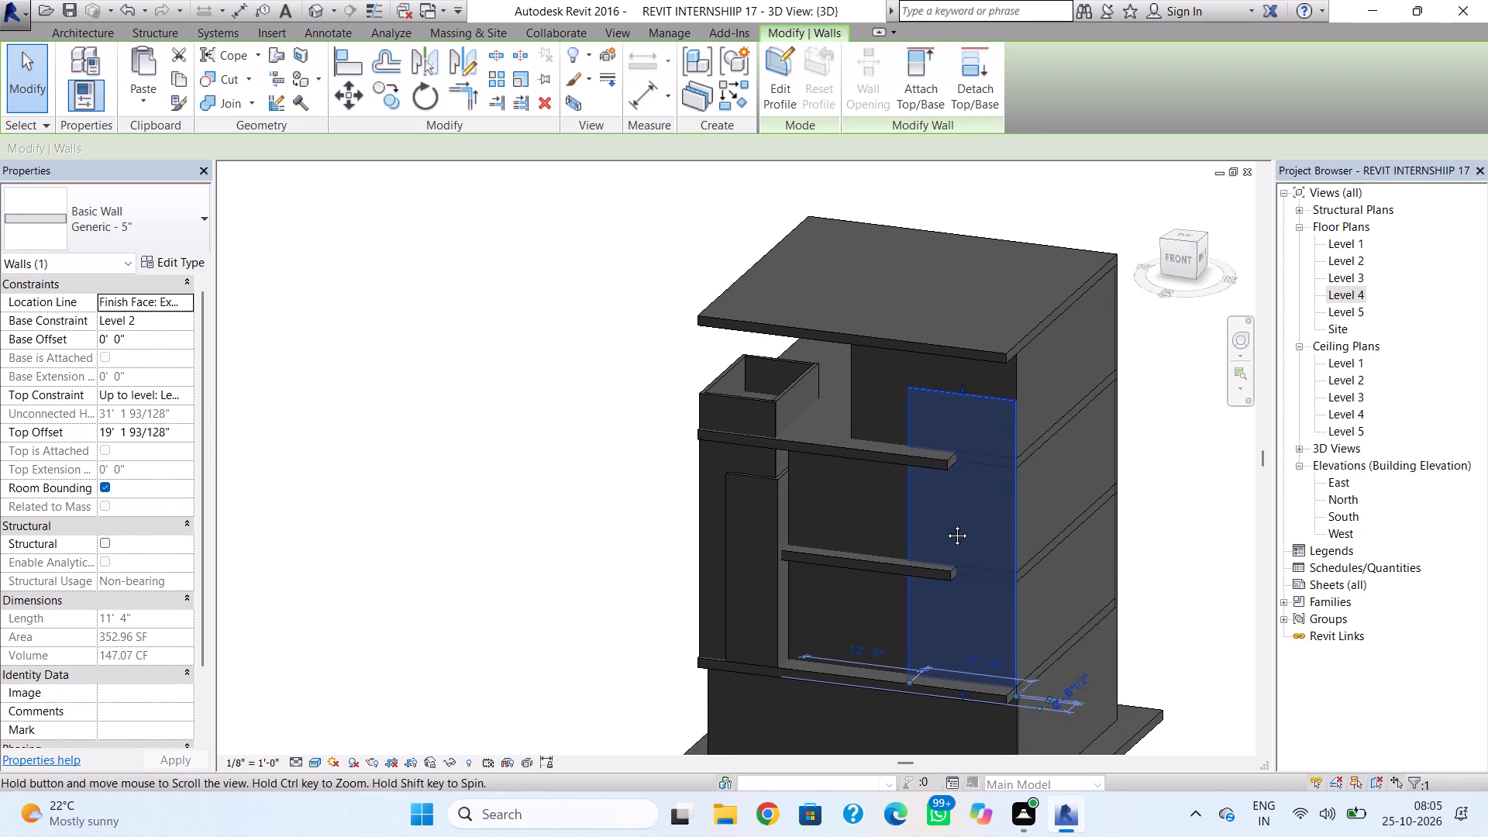
middle_drag(945, 524, 938, 566)
shift+right_drag(945, 545, 1005, 436)
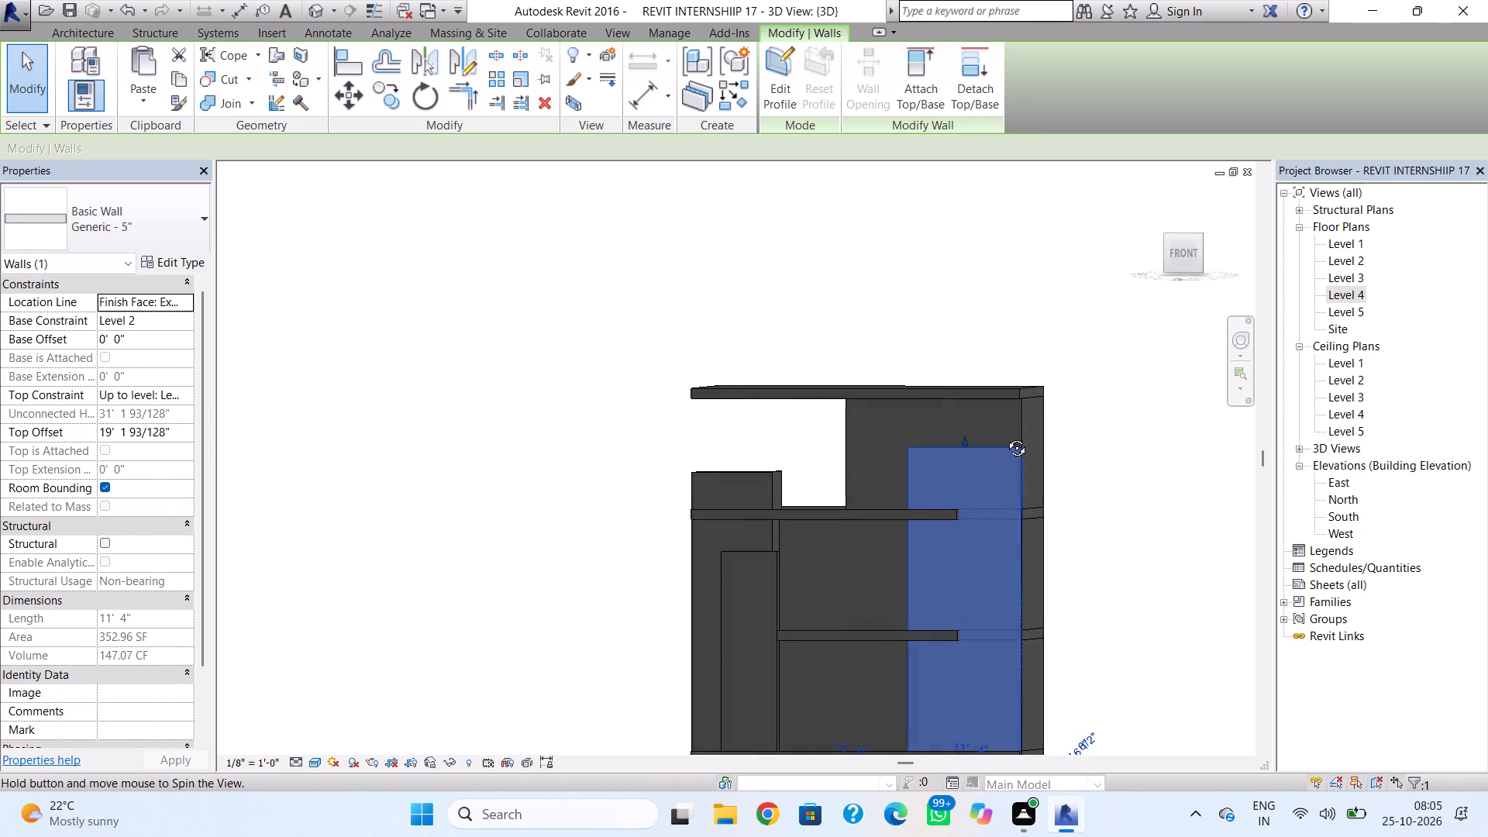
shift+right_drag(1005, 436, 1017, 445)
scroll(987, 463, up, 8)
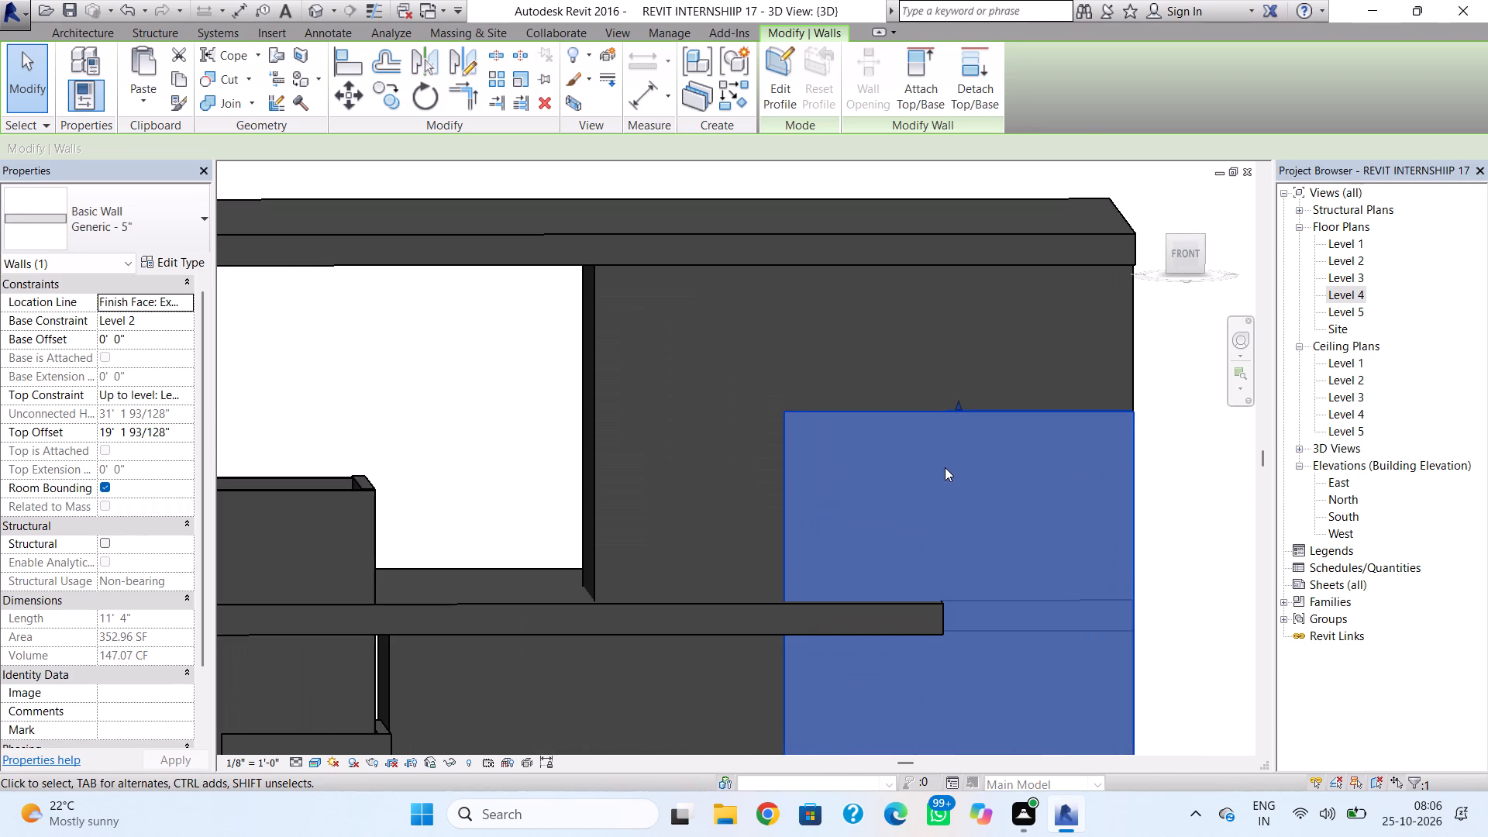
drag(961, 405, 959, 353)
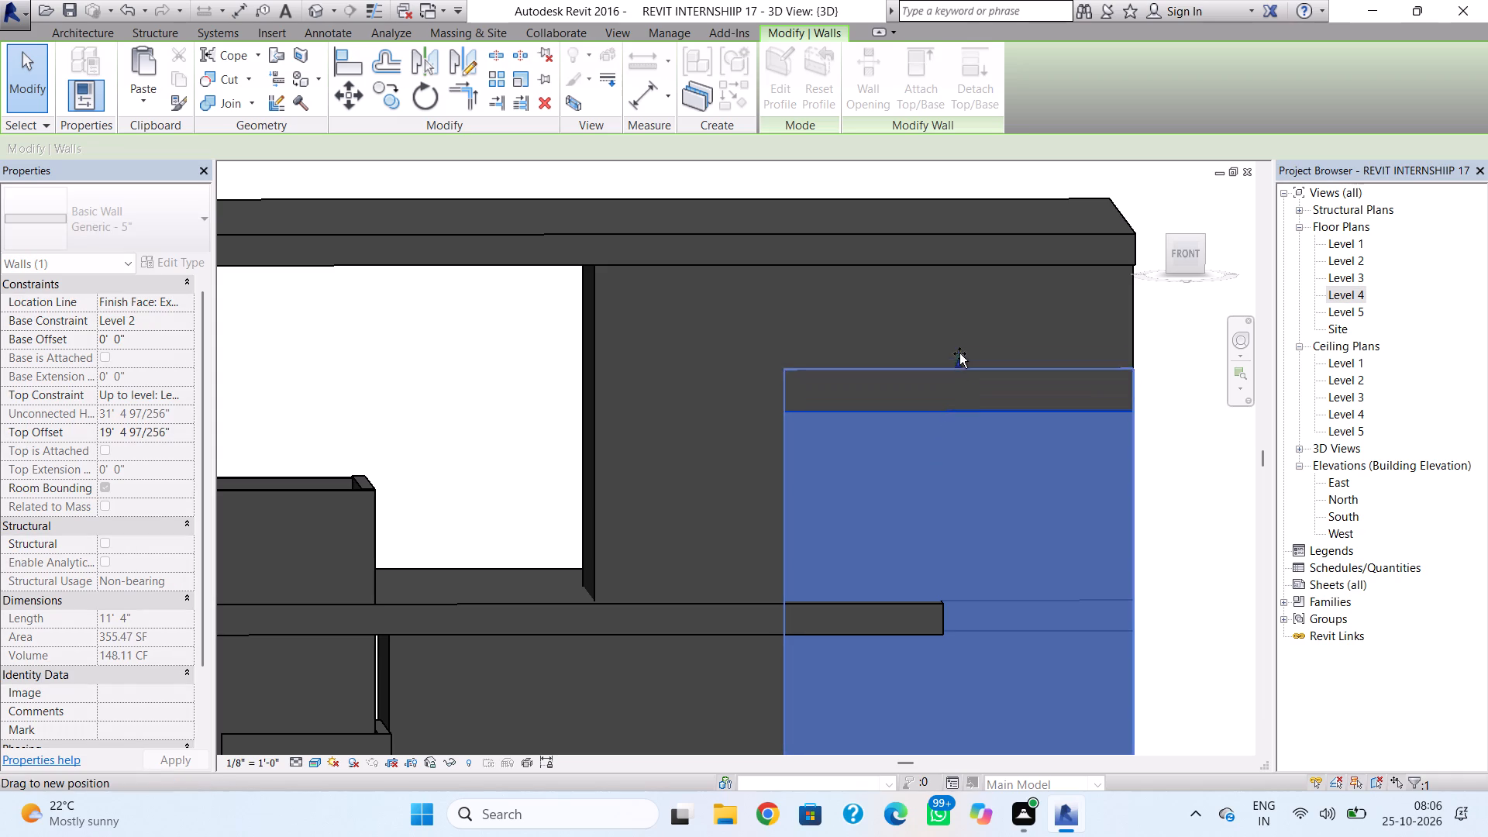
drag(959, 353, 970, 268)
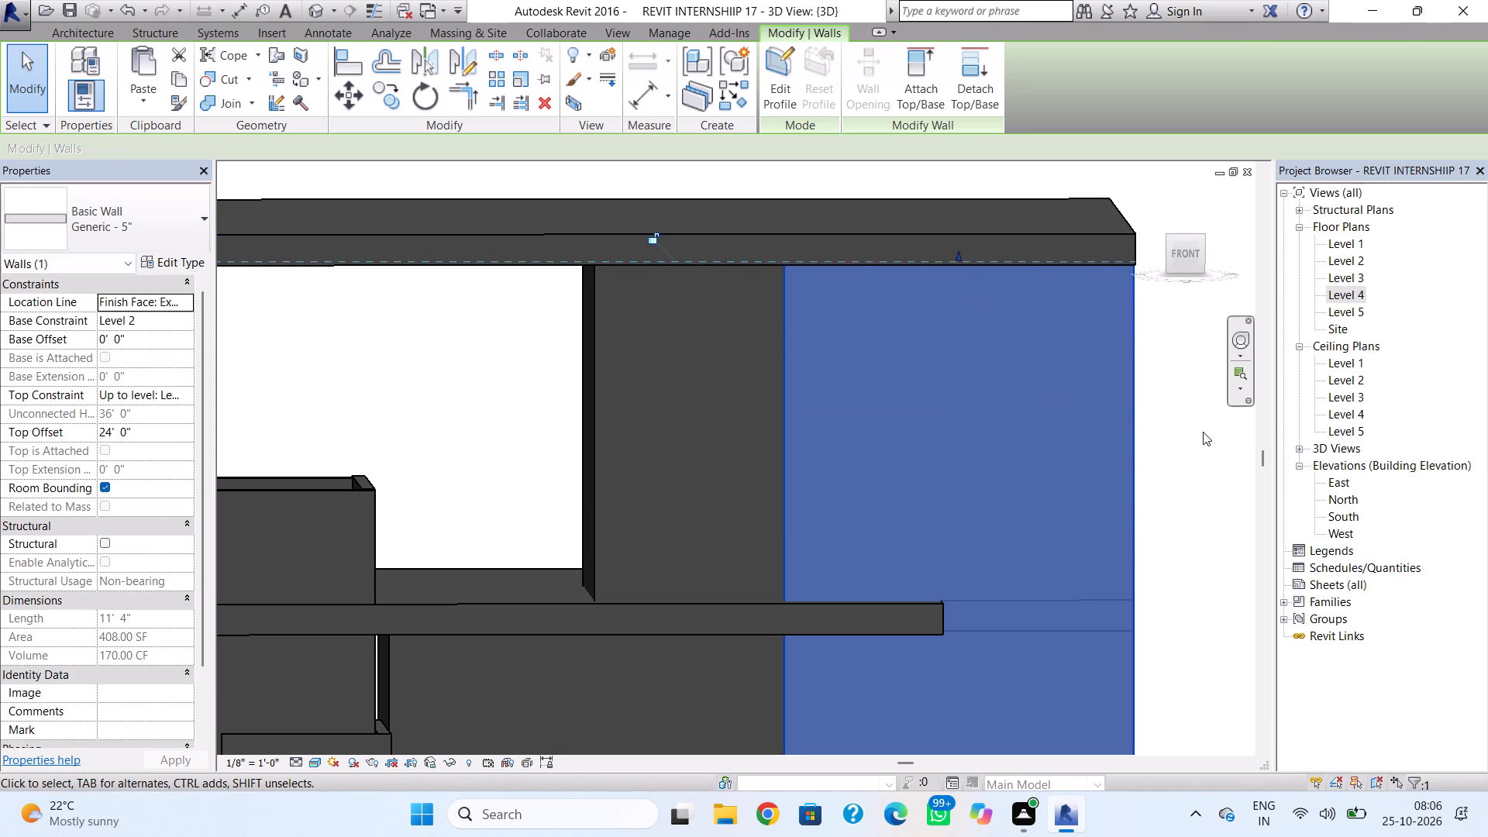
click(1203, 432)
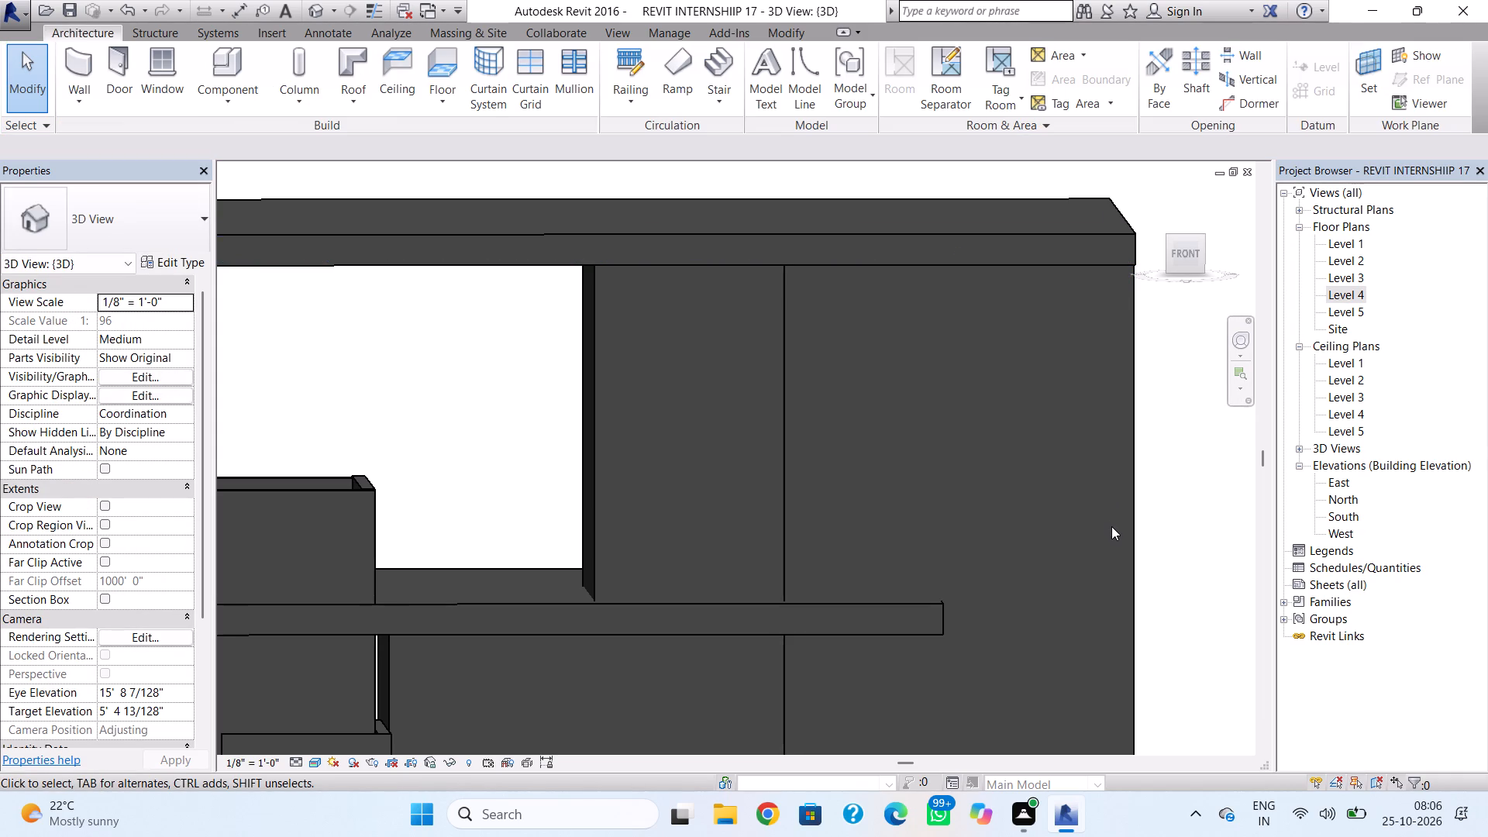
Pull the Level 5 roof footprint's west edge in to the outer west face of the Level 4 walls and attach the highlighted walls.
shift+right_drag(1092, 534, 1052, 556)
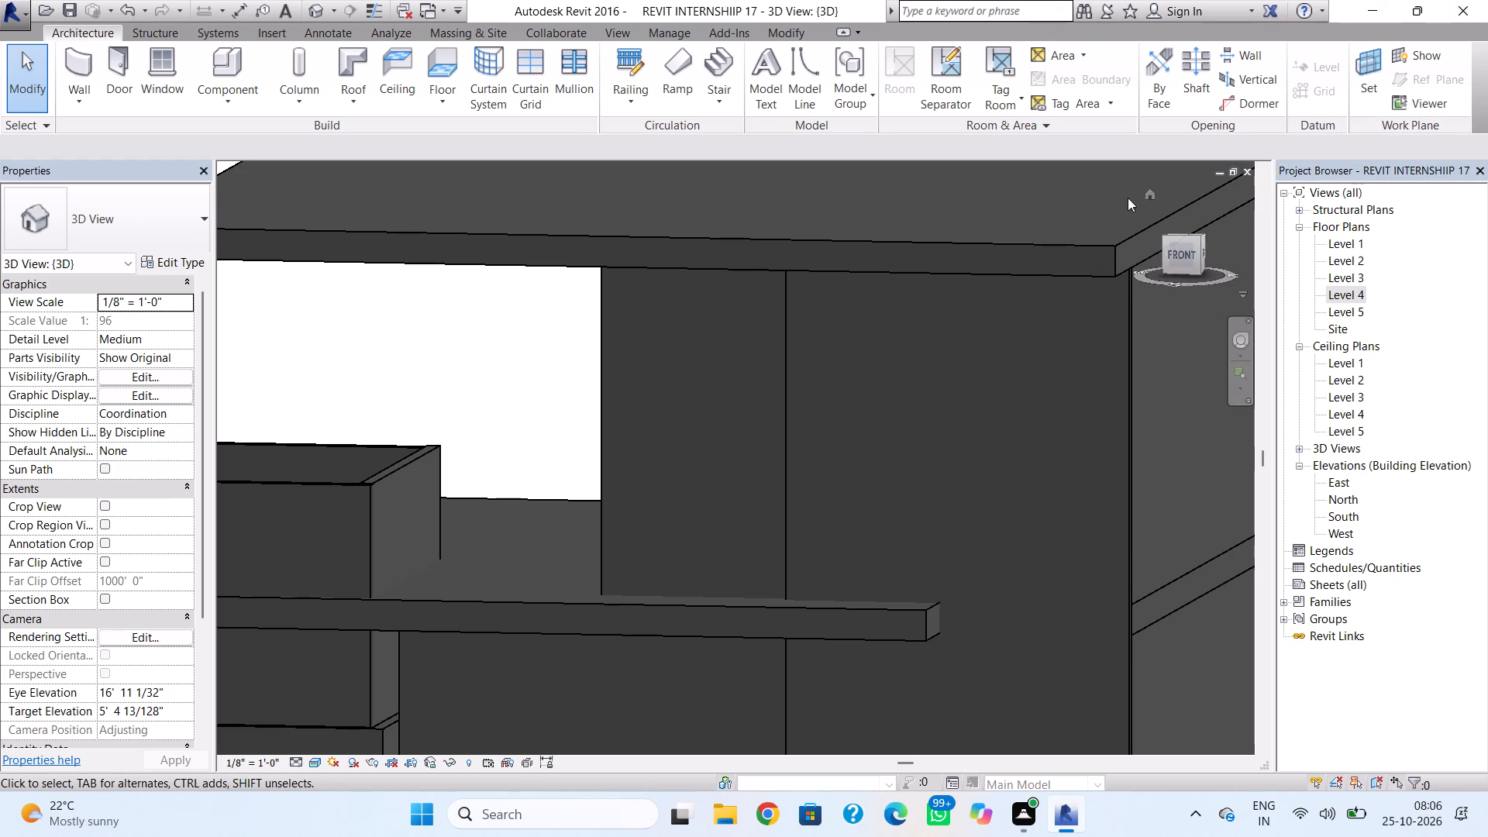
scroll(1062, 198, down, 4)
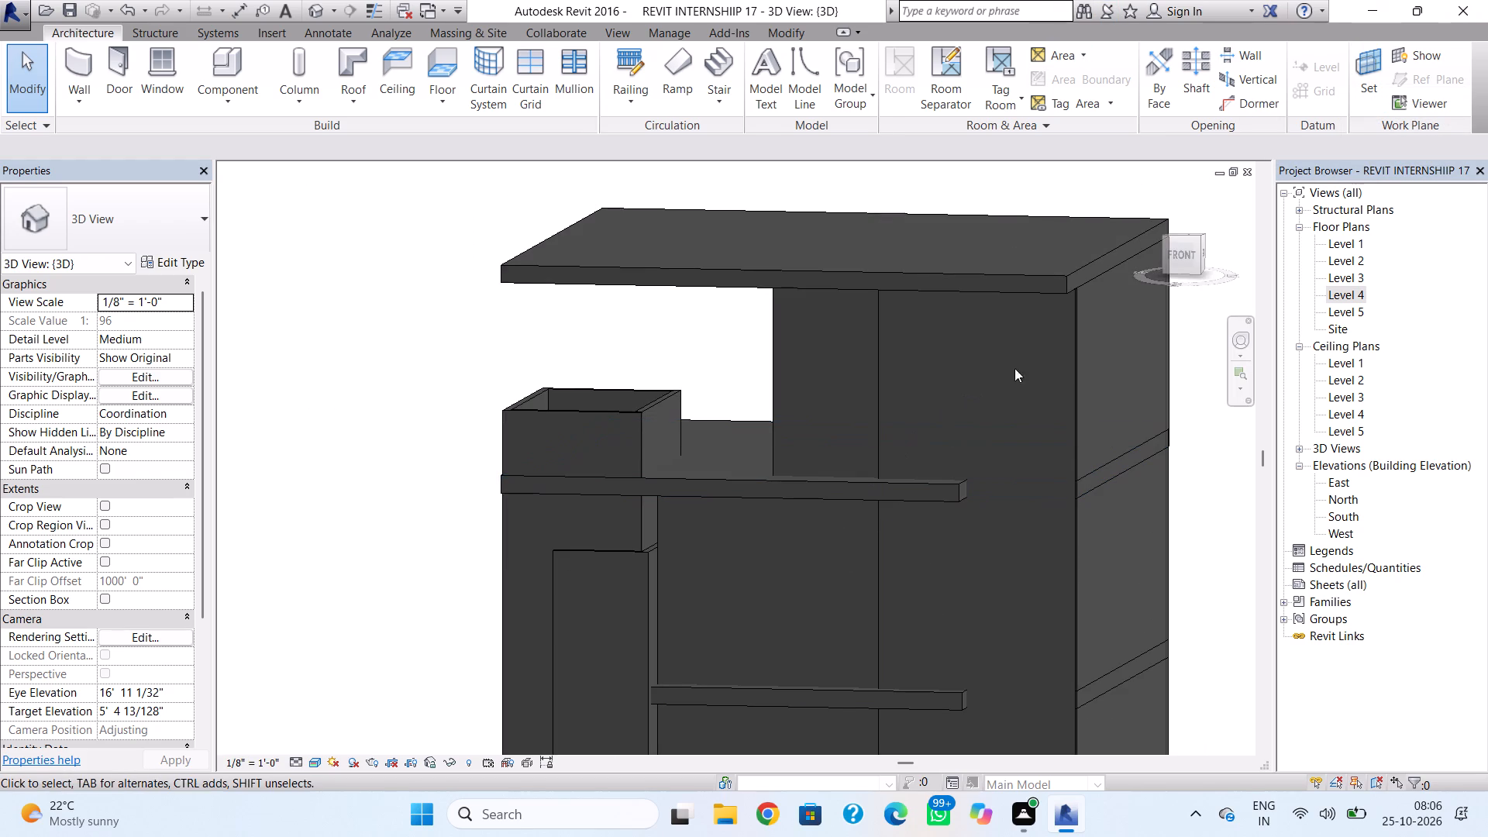
double_click(1348, 308)
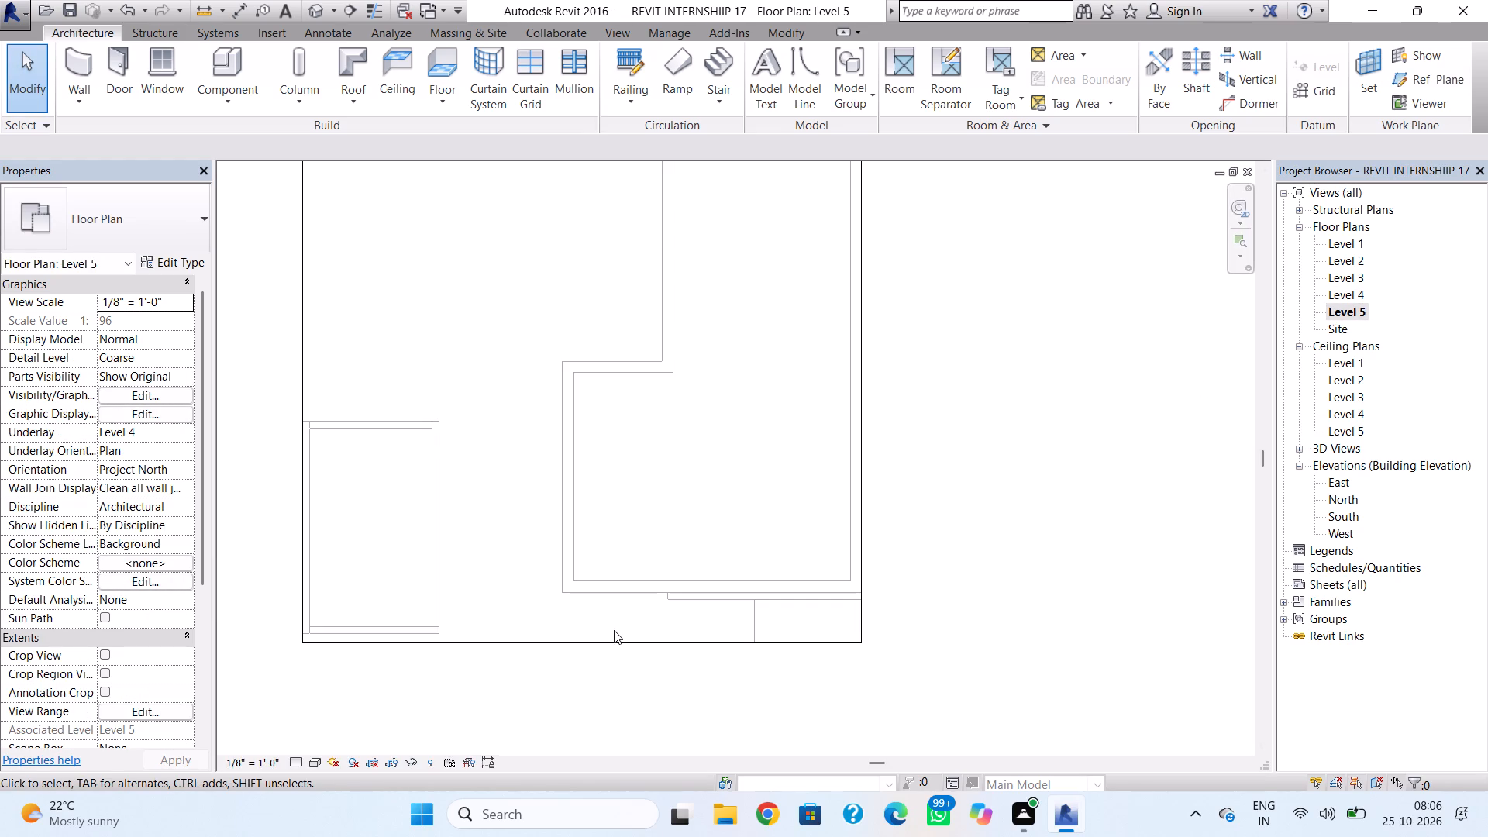
click(614, 639)
scroll(972, 415, down, 3)
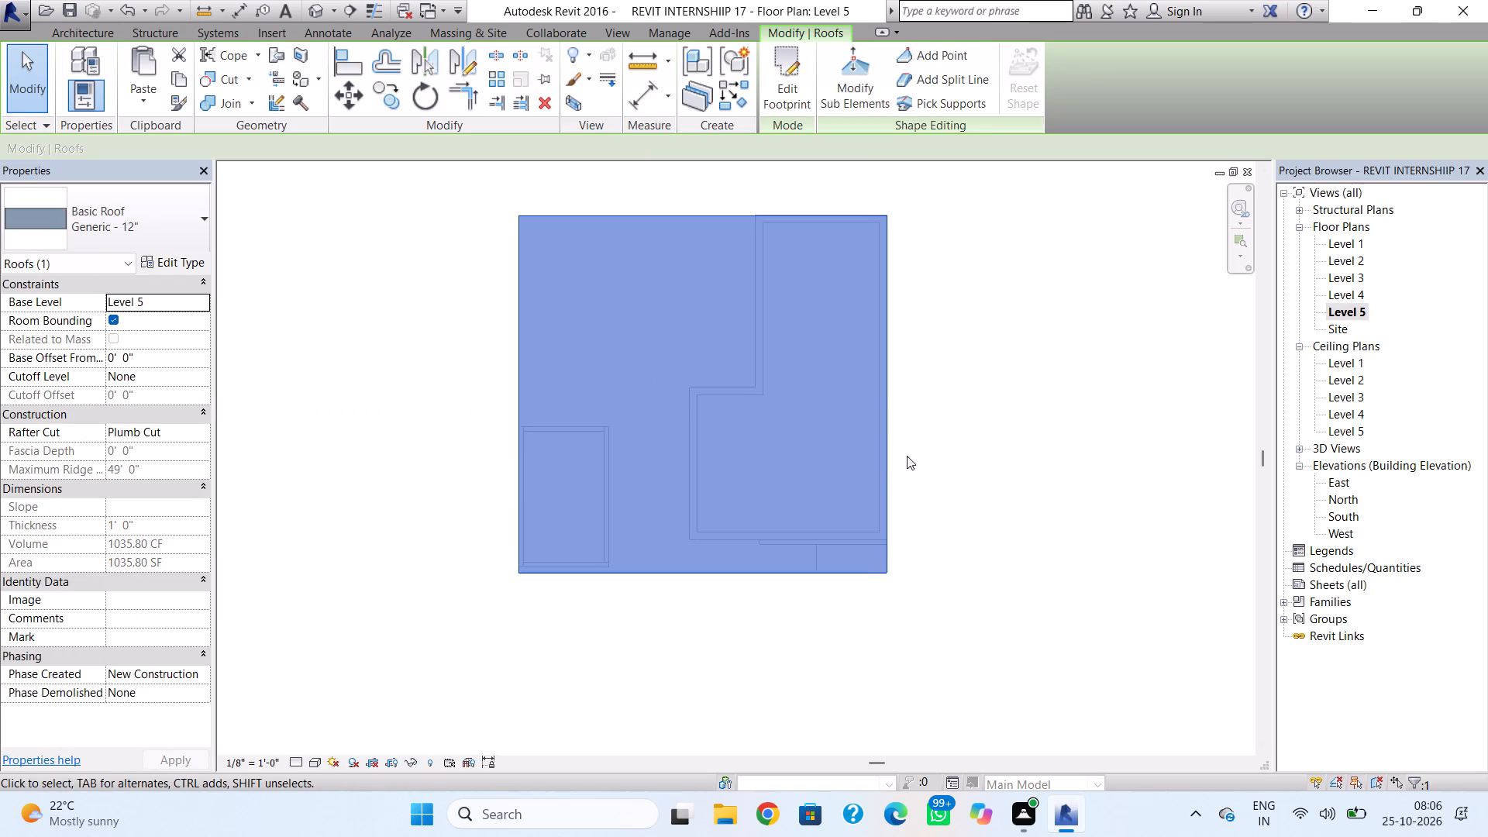
click(799, 84)
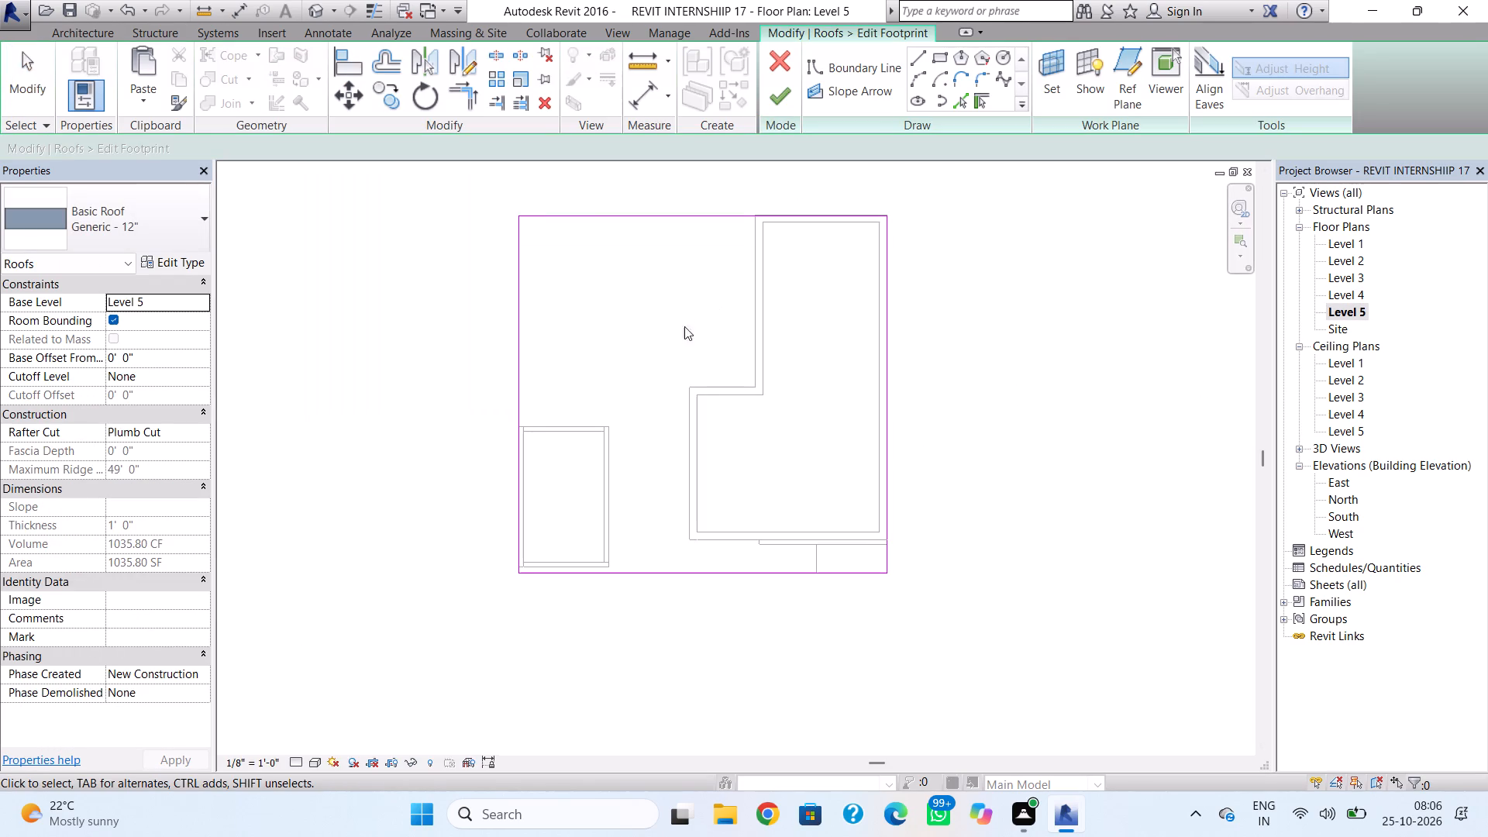
click(501, 404)
drag(512, 402, 638, 405)
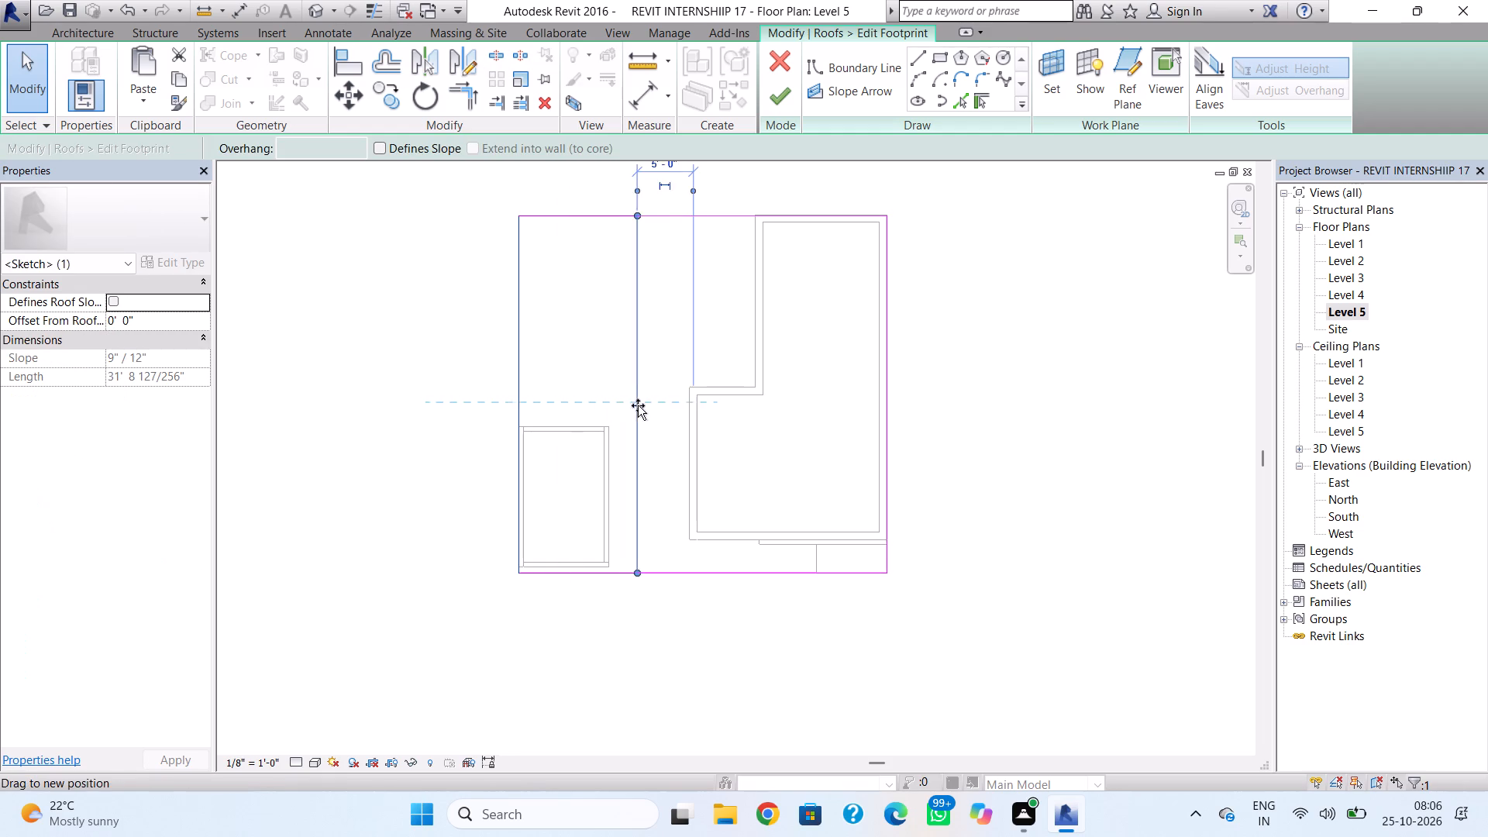
drag(638, 405, 680, 411)
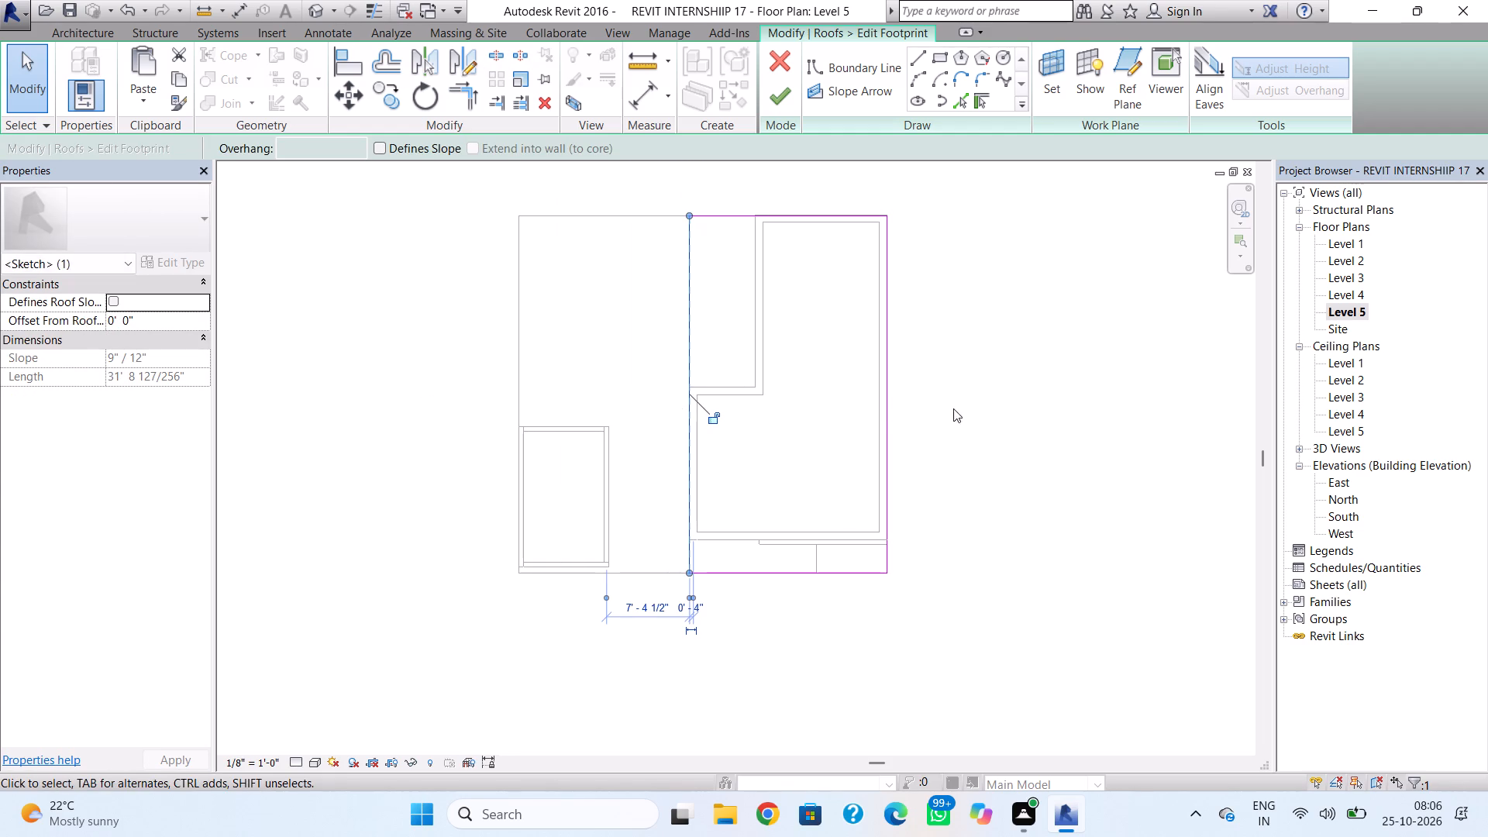
click(953, 405)
click(770, 103)
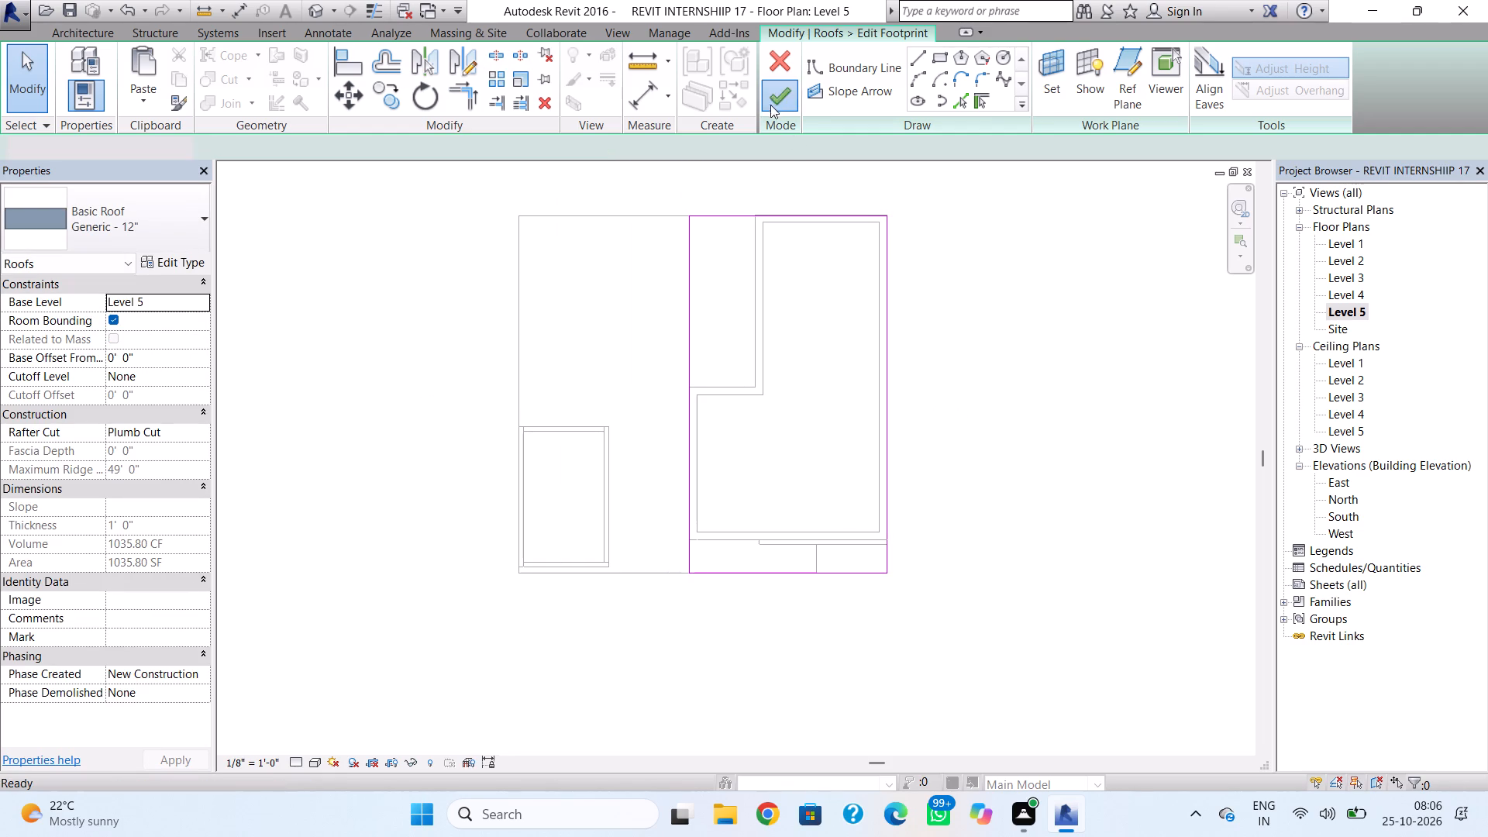
click(781, 415)
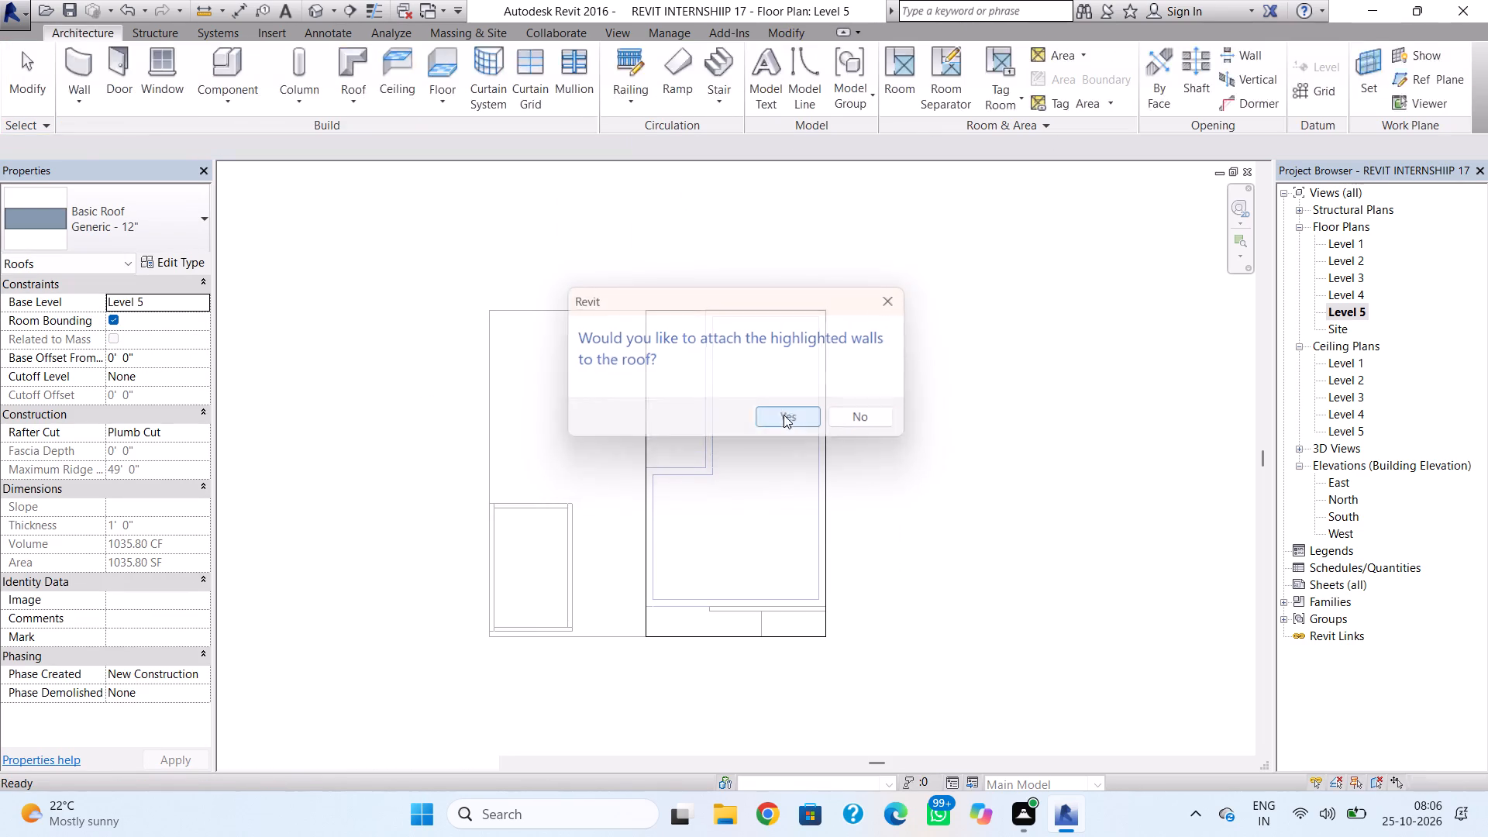
Examine the narrowed Level 5 roof and its relation to the west enclosure and lower roof in the 3D view.
right_drag(1466, 408, 1487, 381)
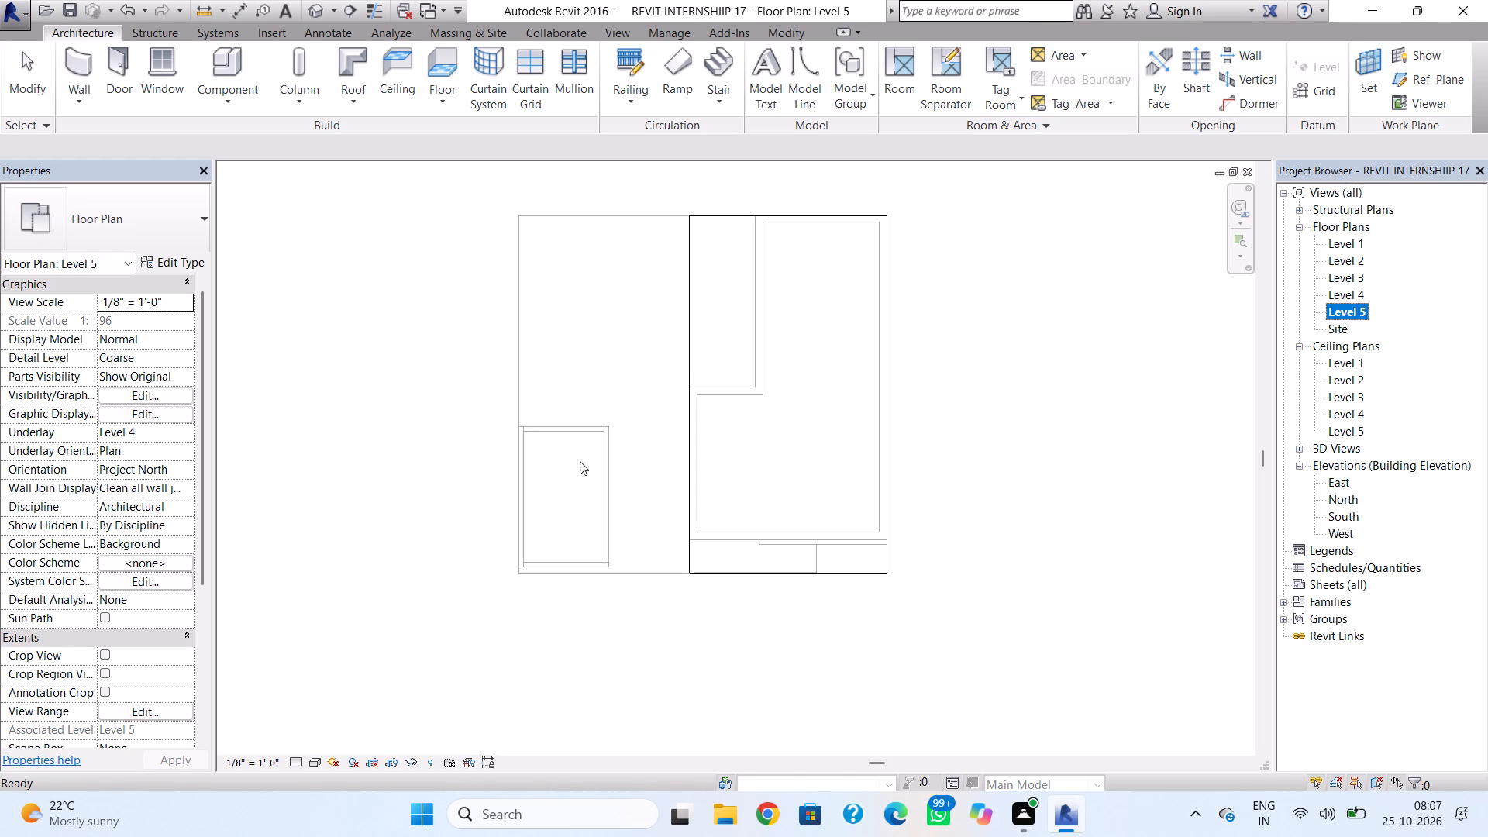
click(325, 13)
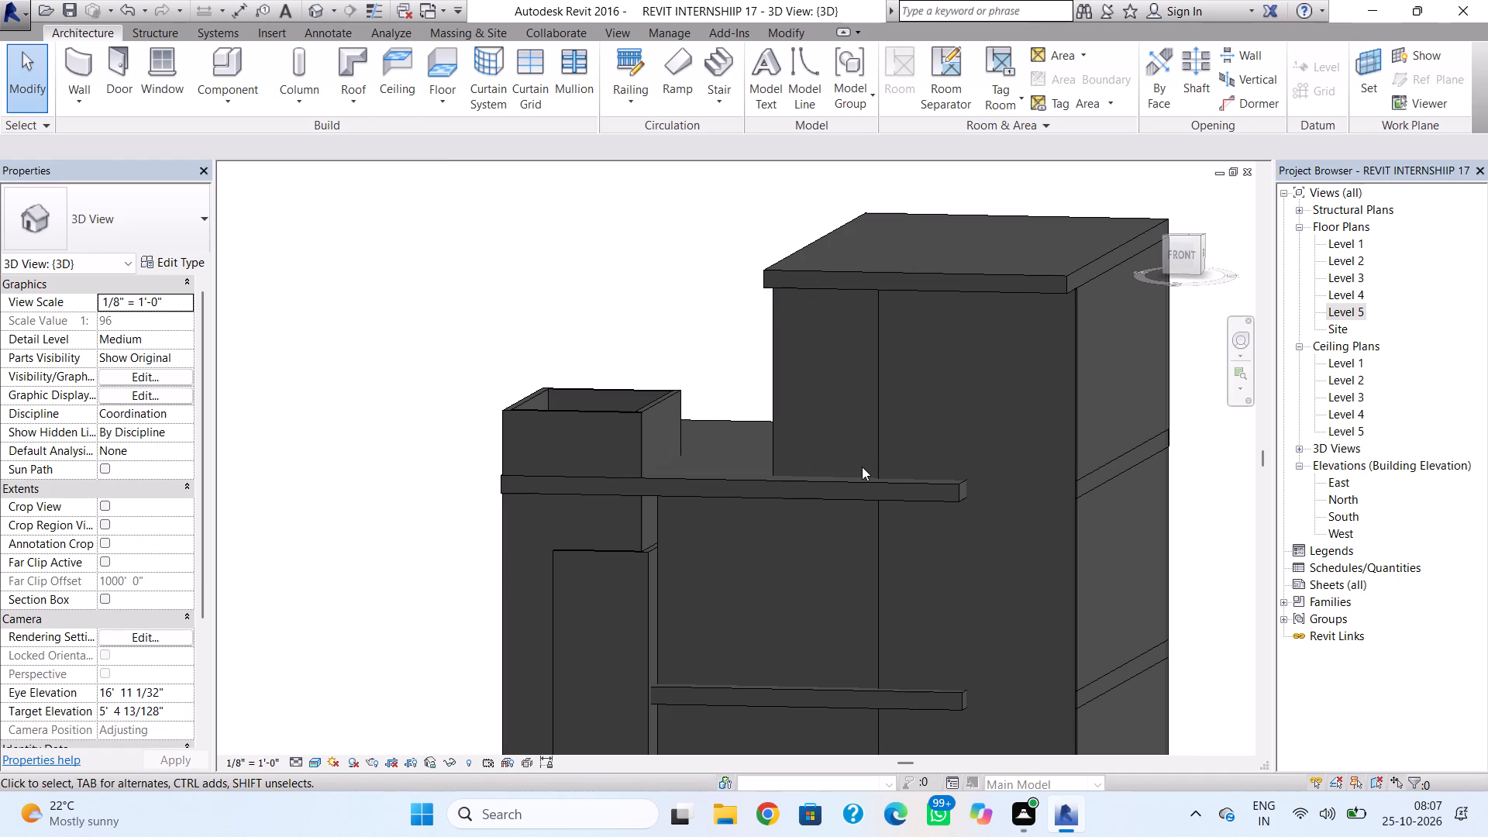
scroll(899, 341, up, 2)
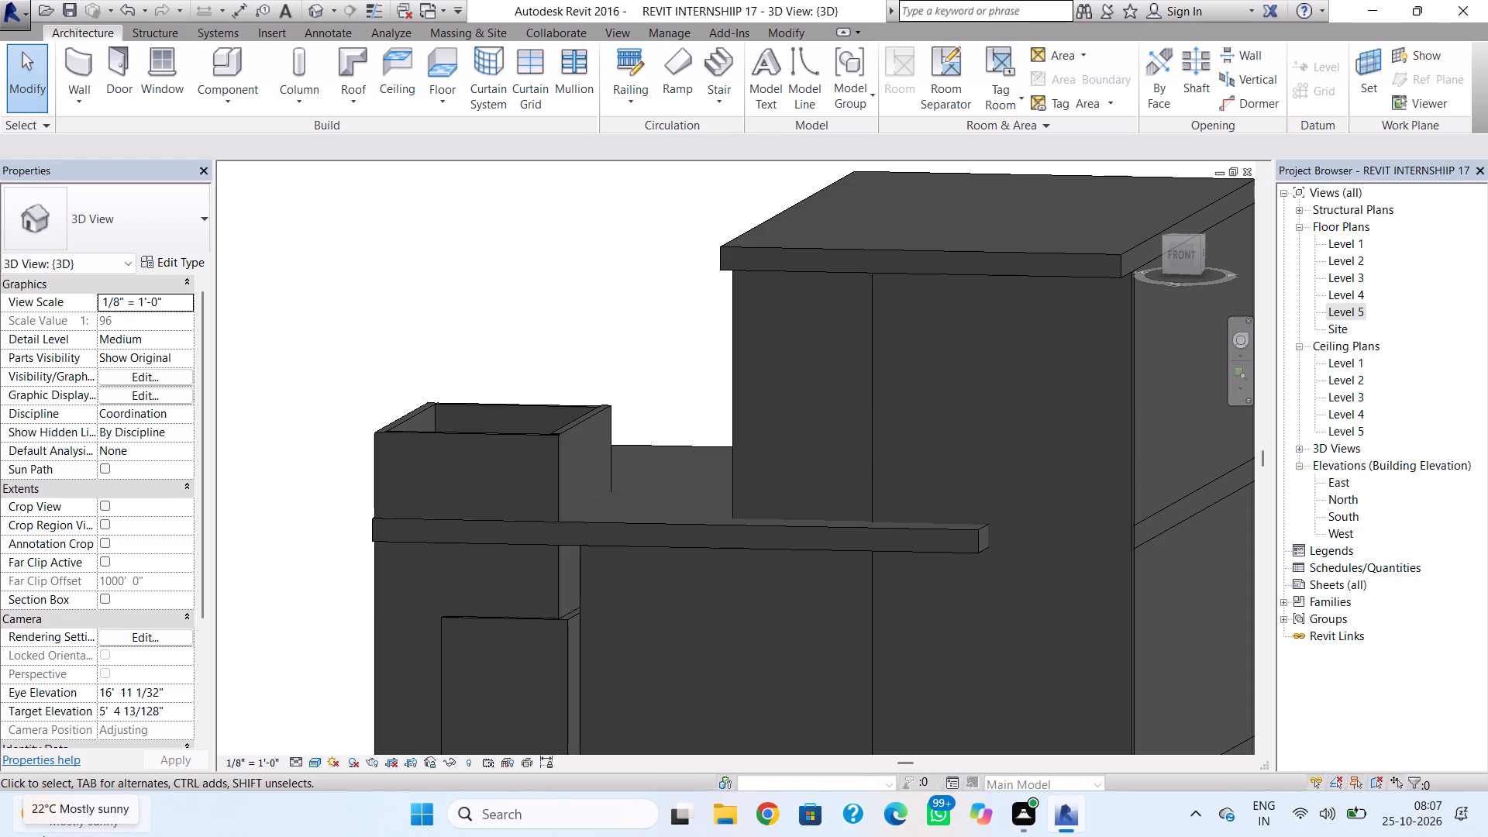
shift+right_drag(0, 812, 143, 779)
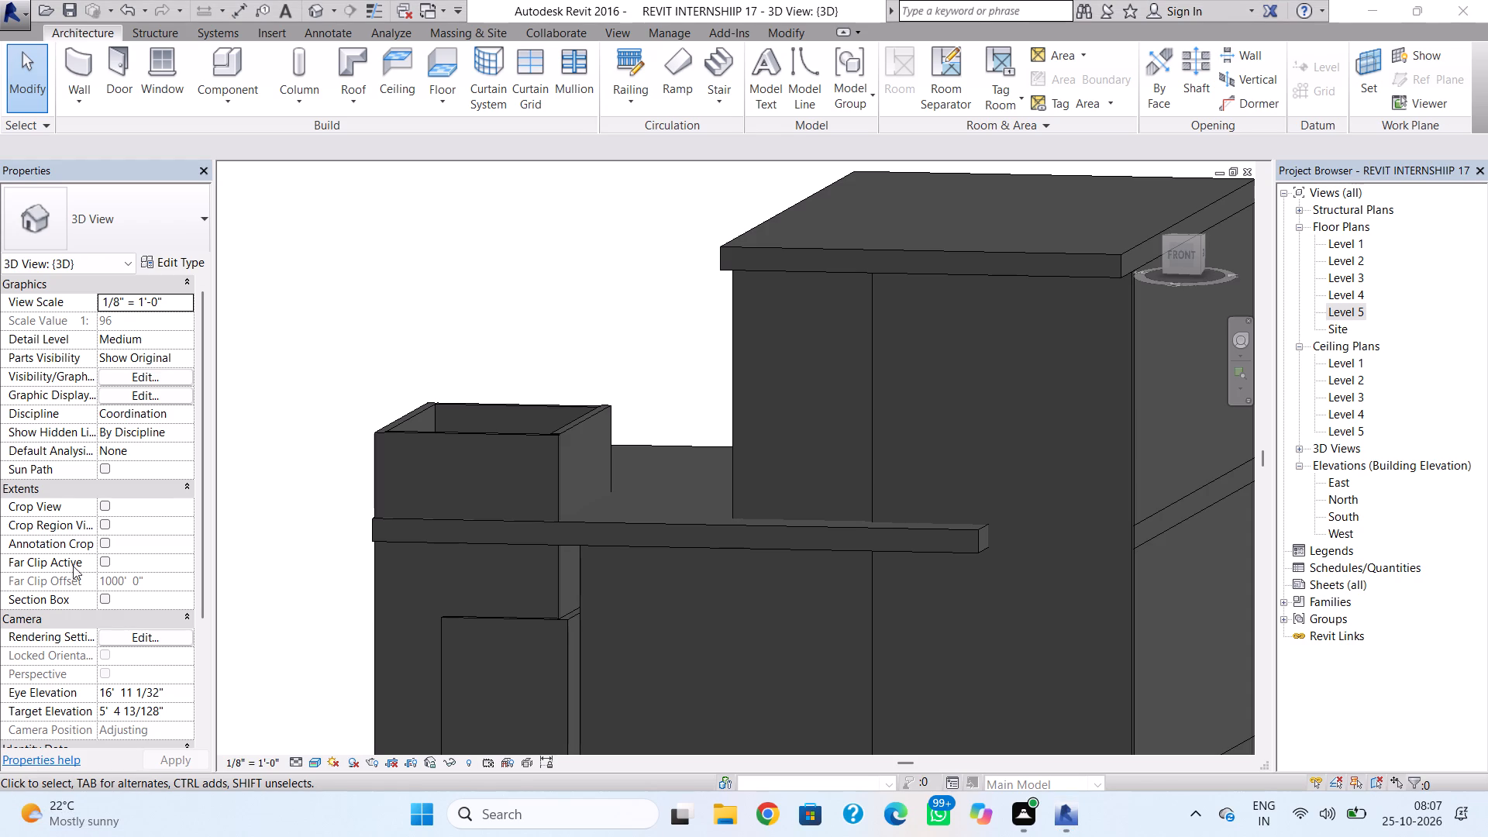
shift+right_drag(302, 448, 454, 456)
shift+right_drag(425, 449, 548, 443)
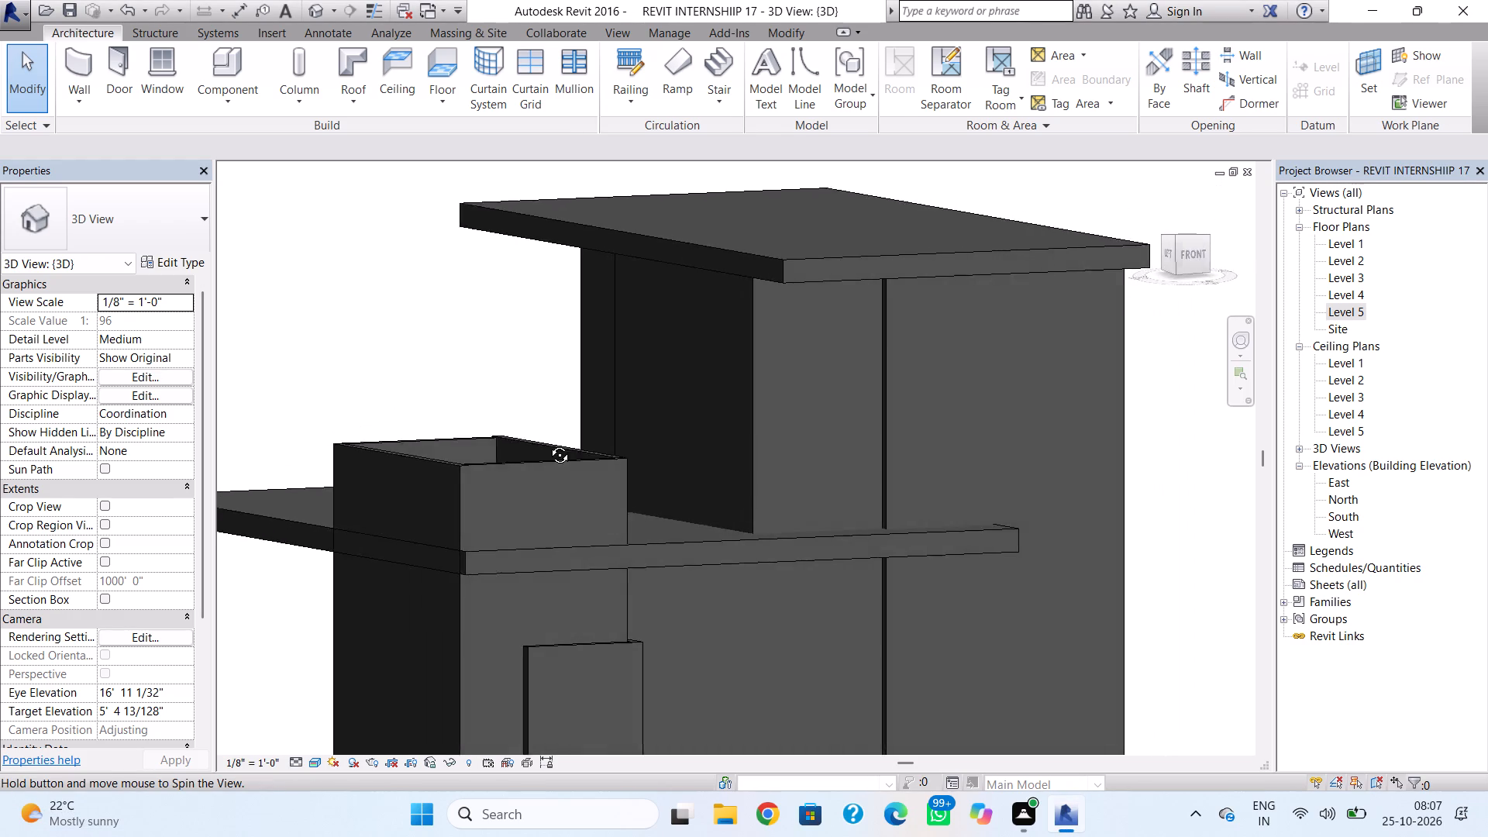
shift+right_drag(548, 443, 477, 535)
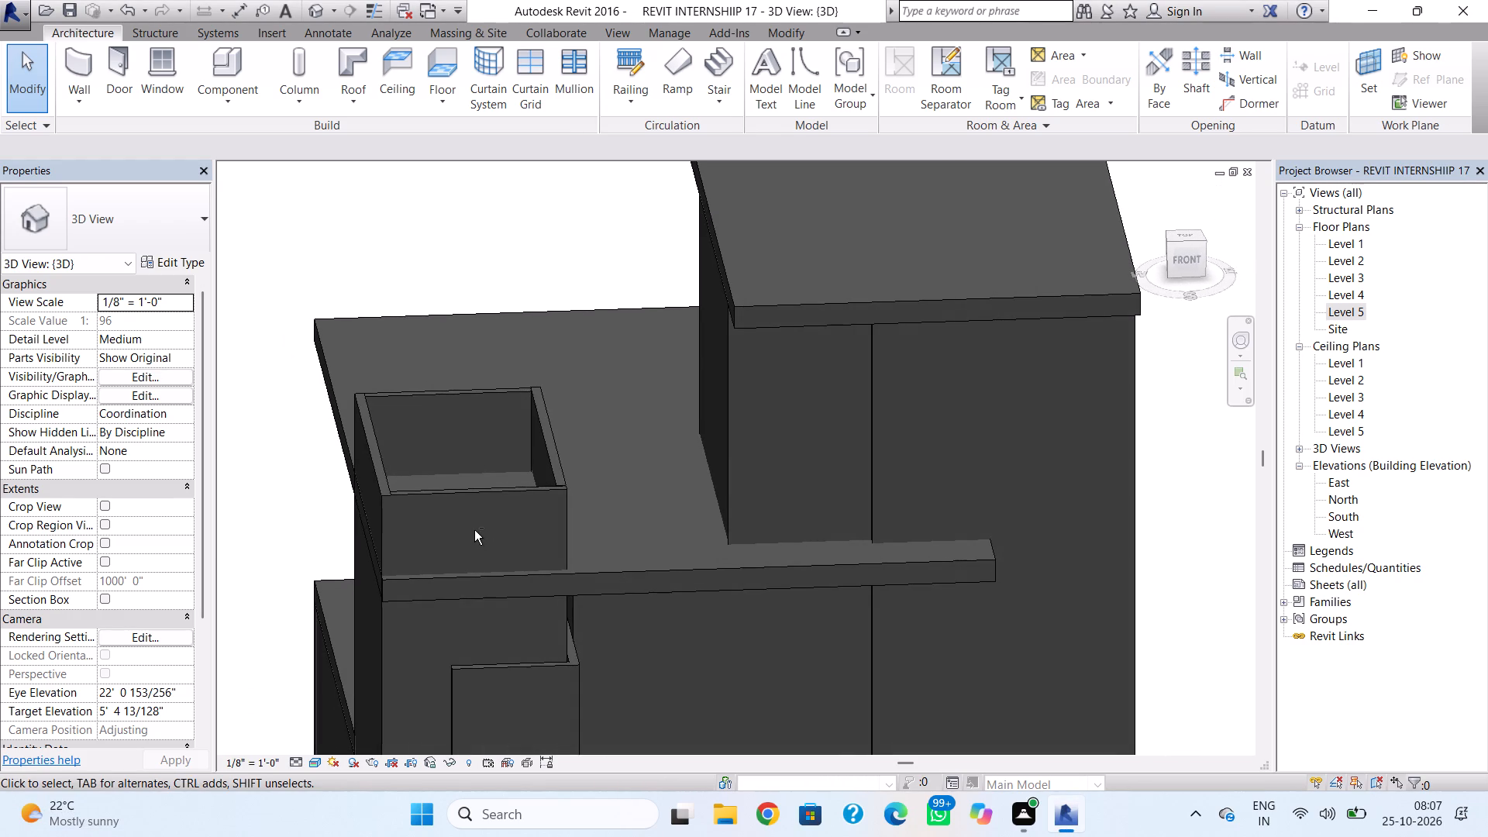
scroll(488, 518, up, 2)
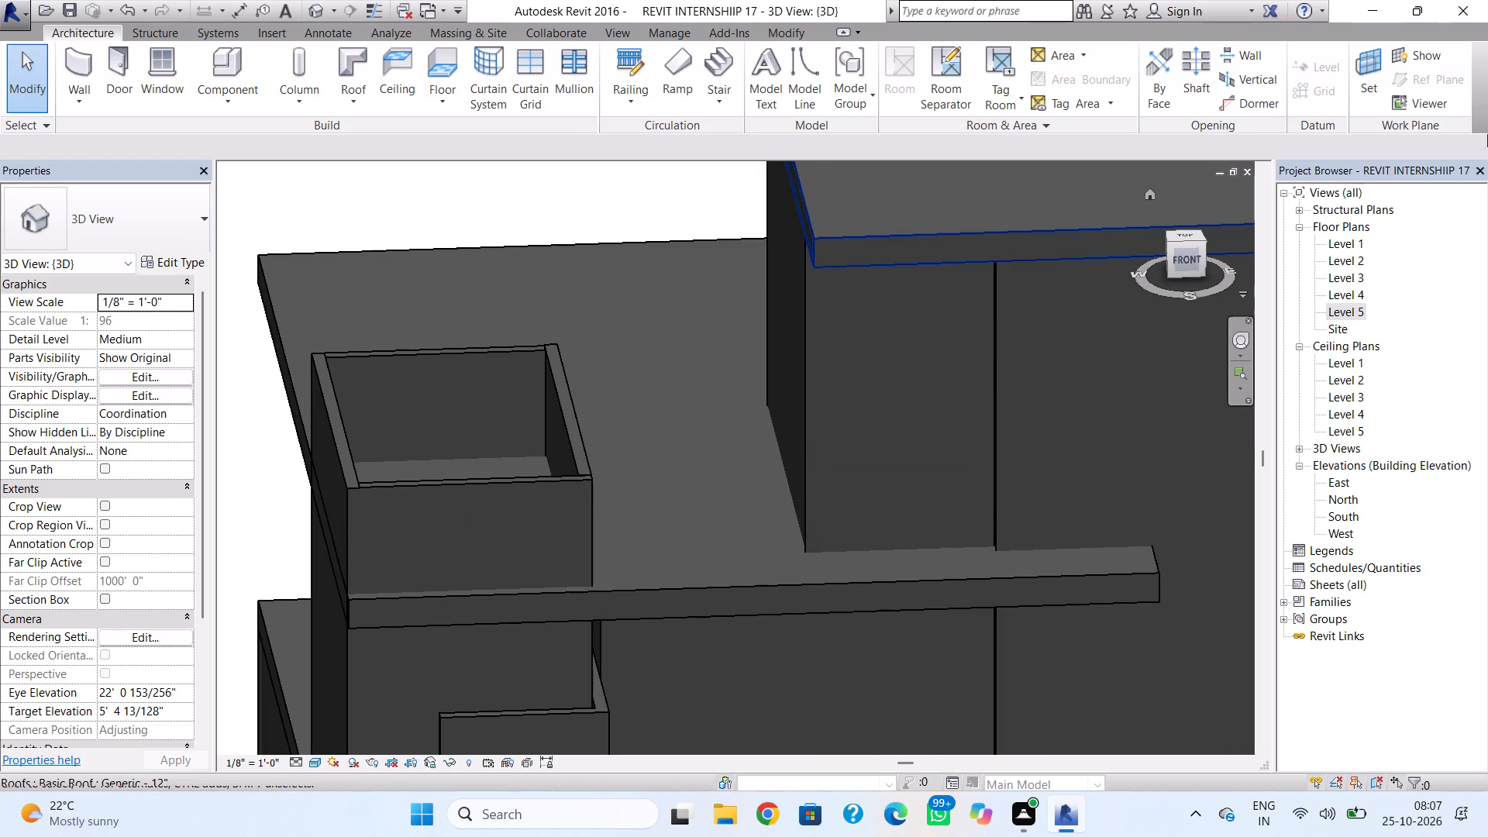
Nudge the Level 5 roof footprint's west edge outward to about 3' 7 1/2" from the west enclosure's east wall and finish the footprint.
double_click(1358, 308)
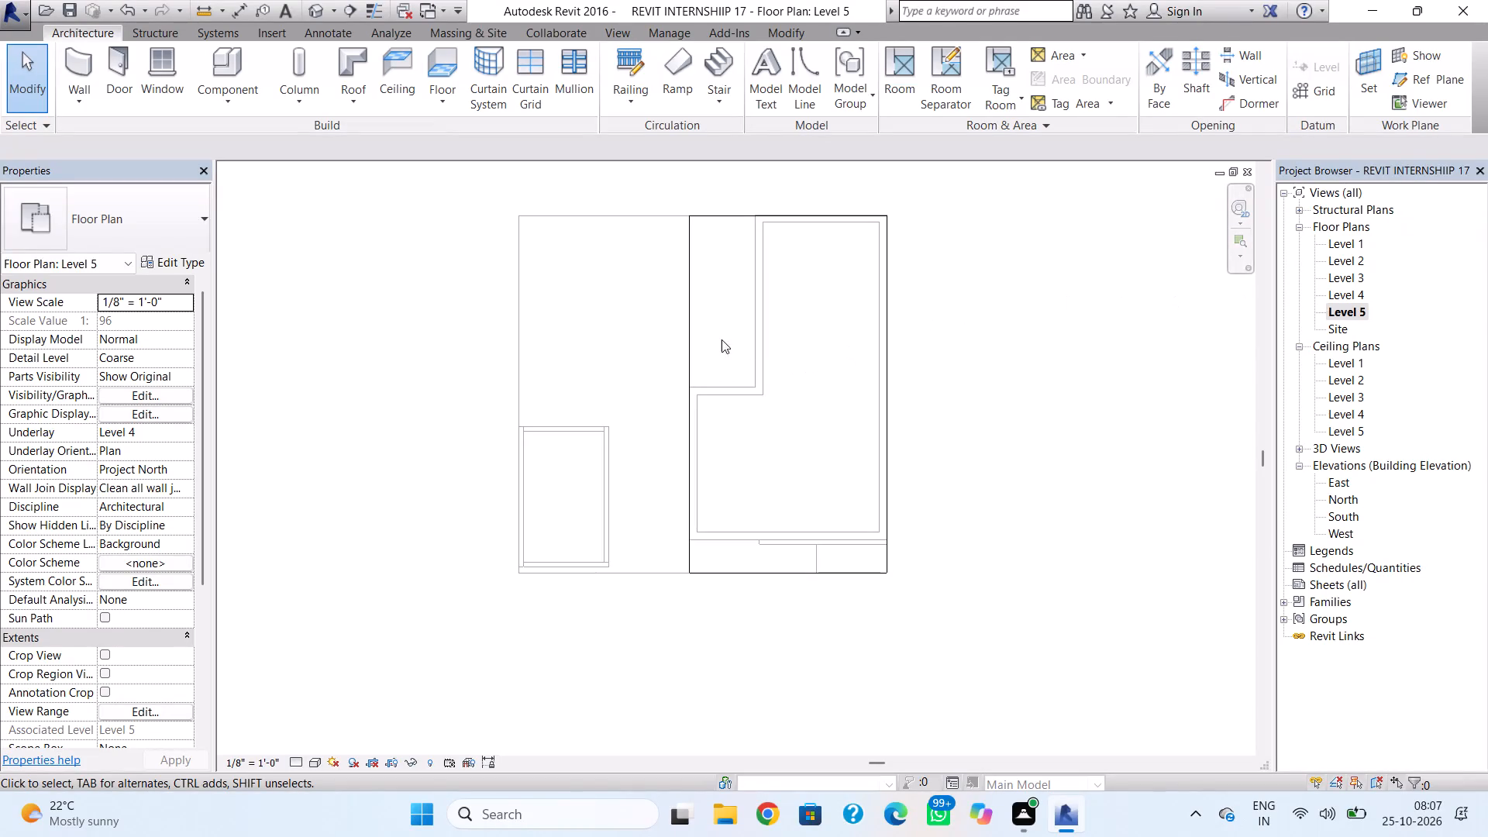
click(695, 325)
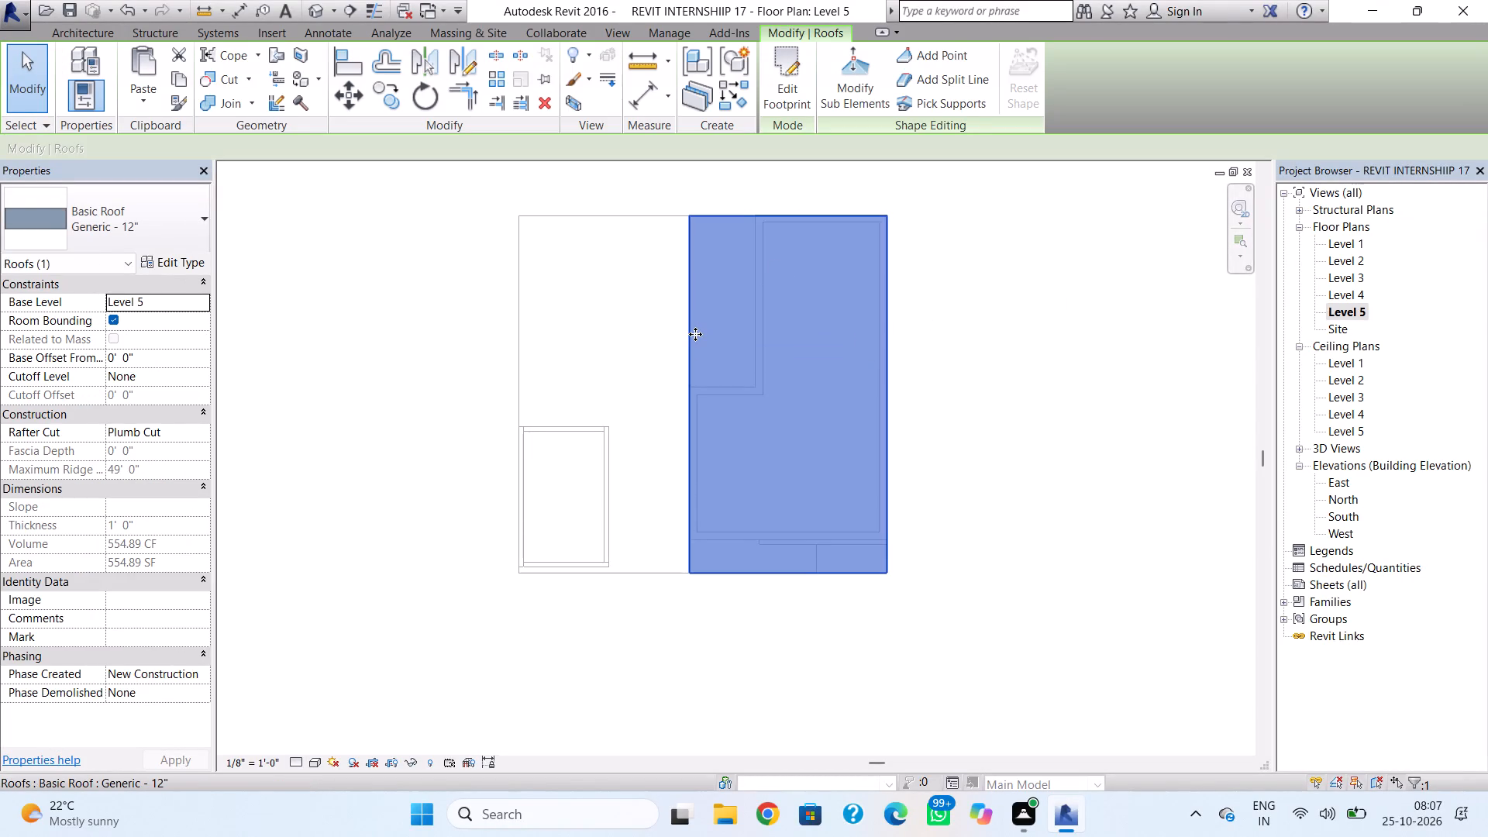
click(695, 334)
click(694, 335)
click(694, 335)
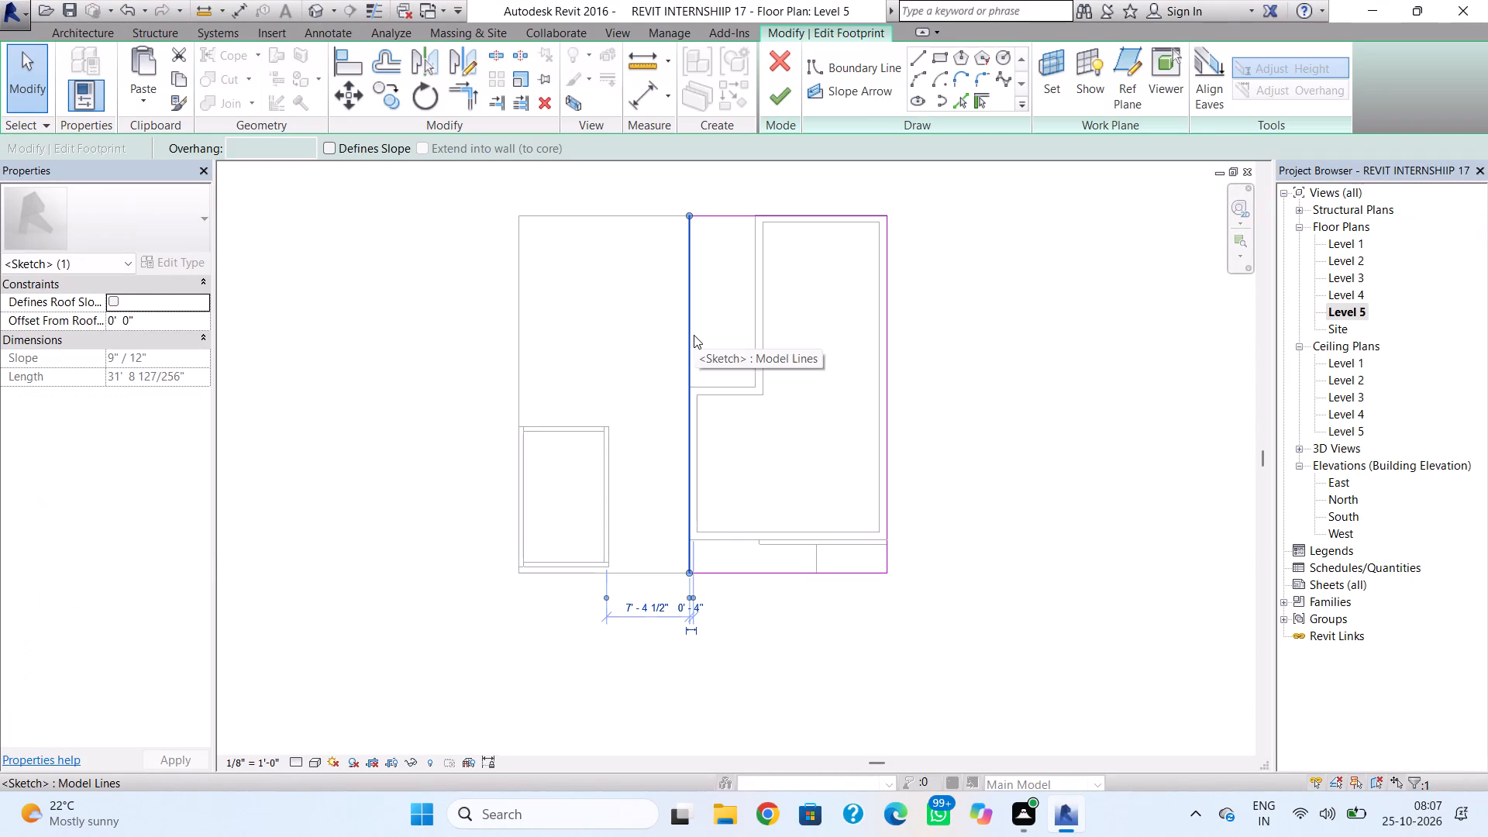
key(Left)
key(Left)
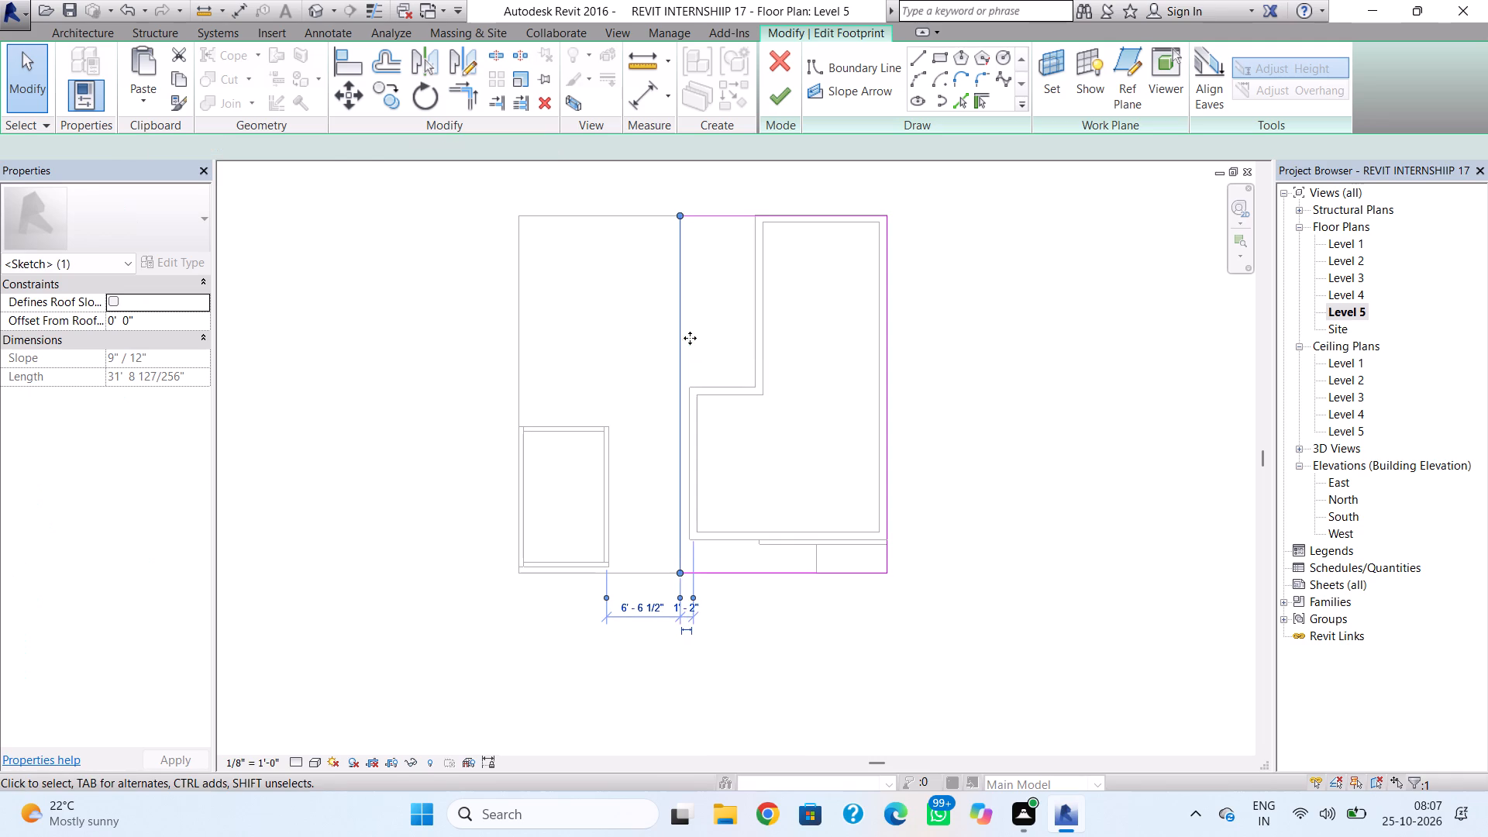
key(Left)
key(Left)
key(Left)
key(Left)
key(Left)
key(Left)
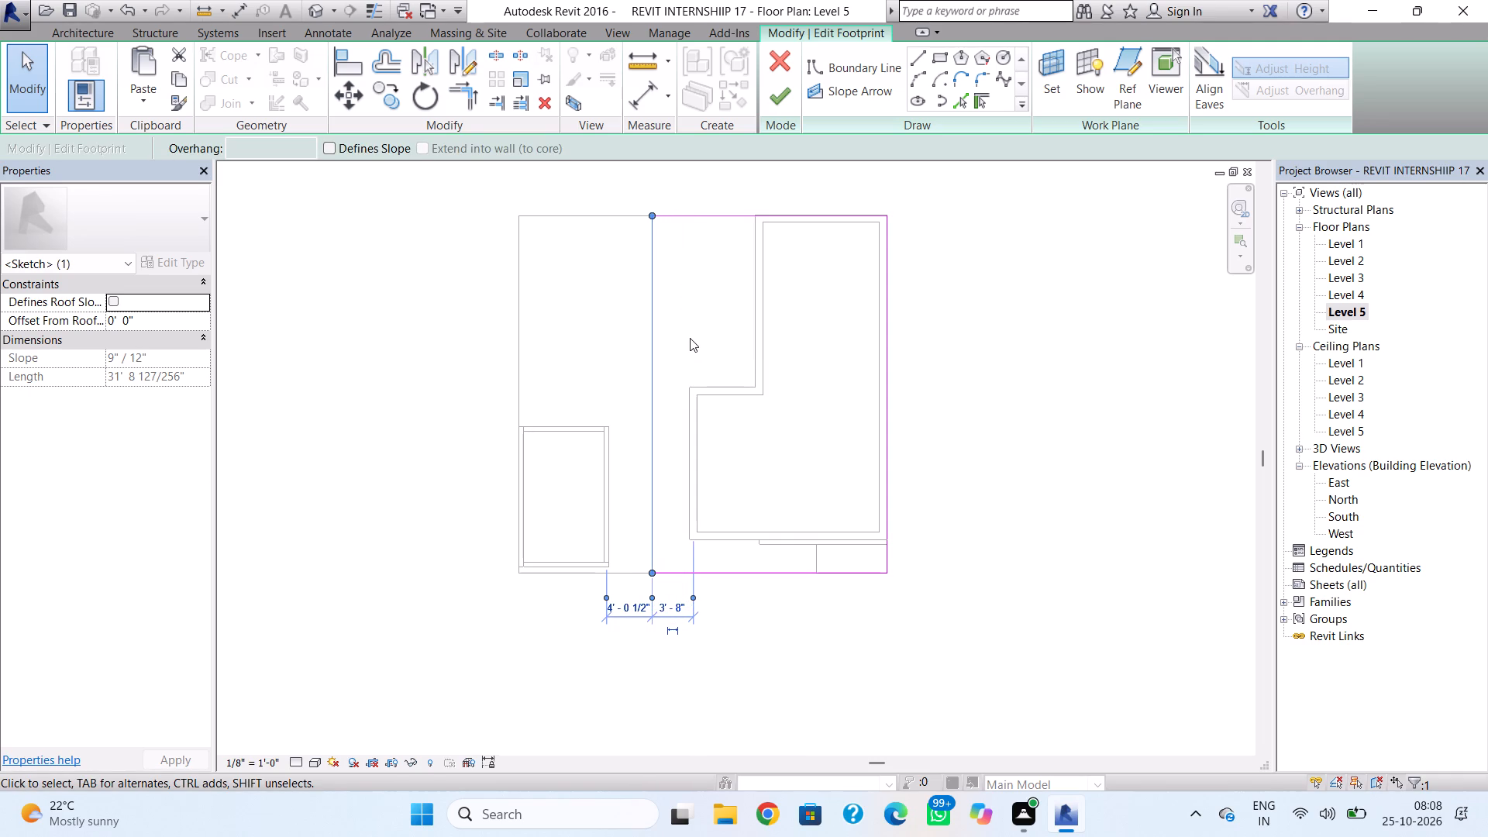
key(Left)
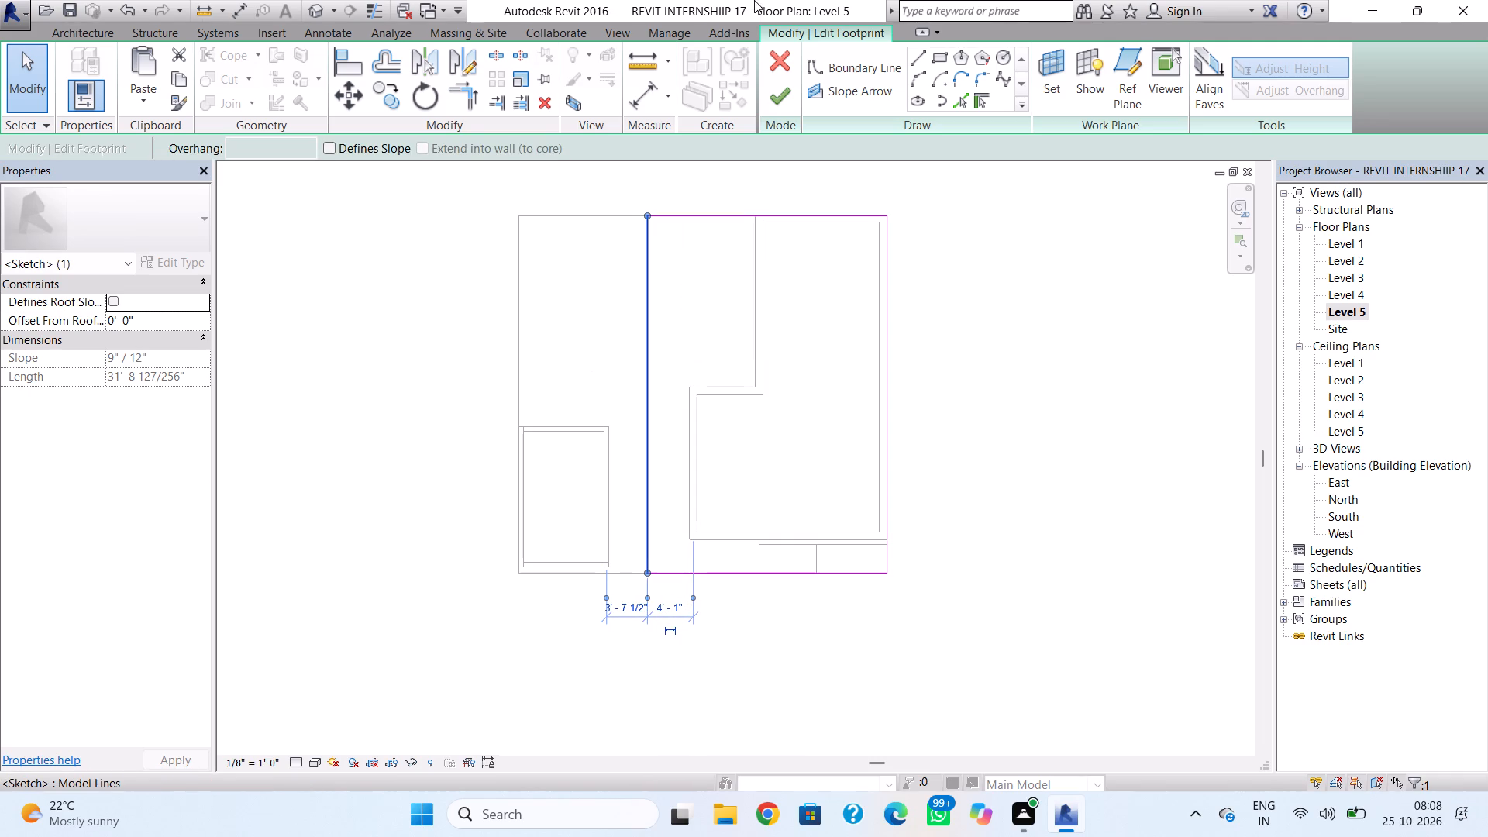
click(797, 84)
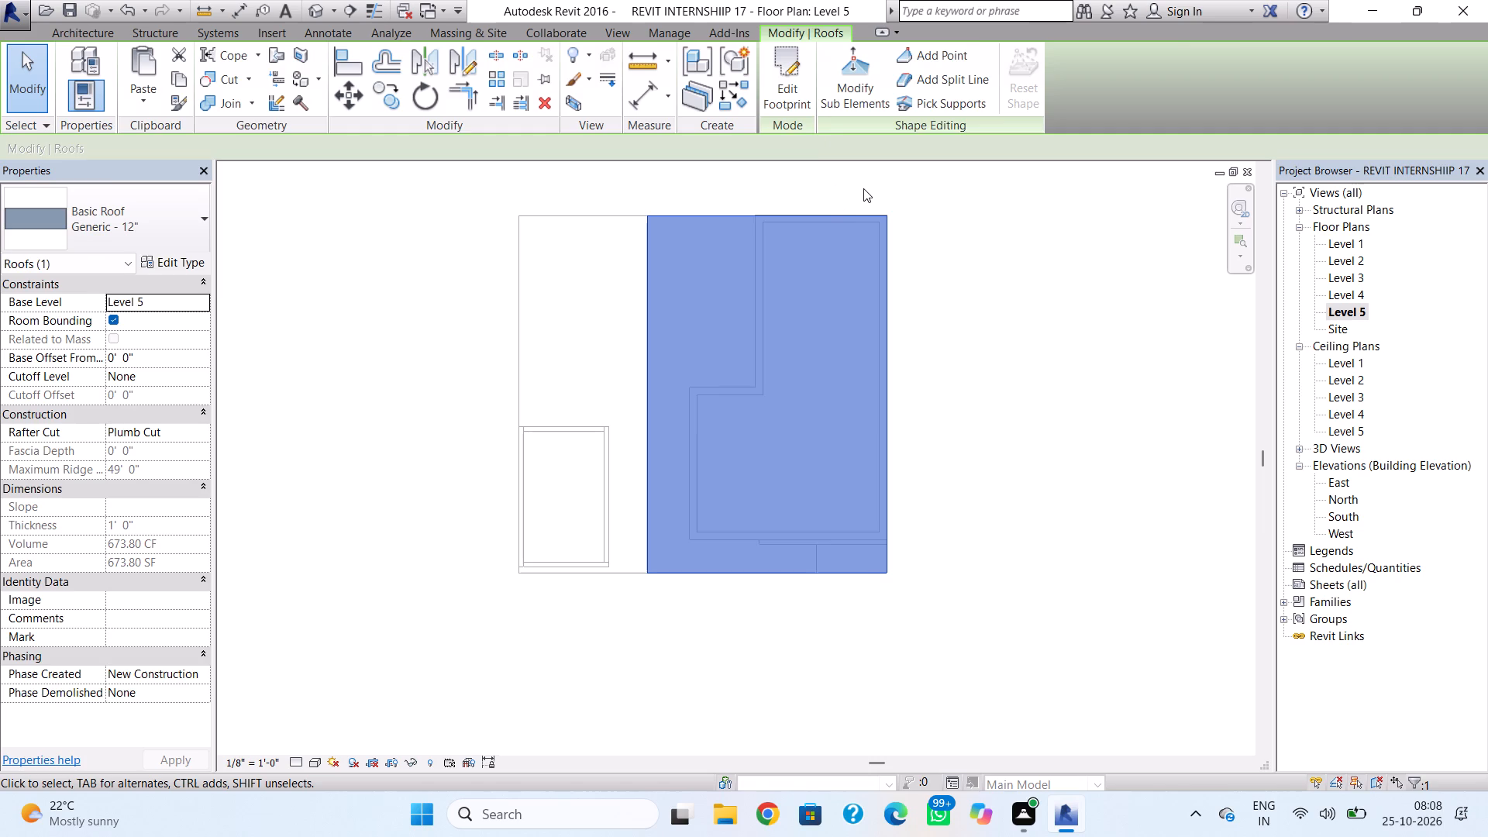
click(864, 188)
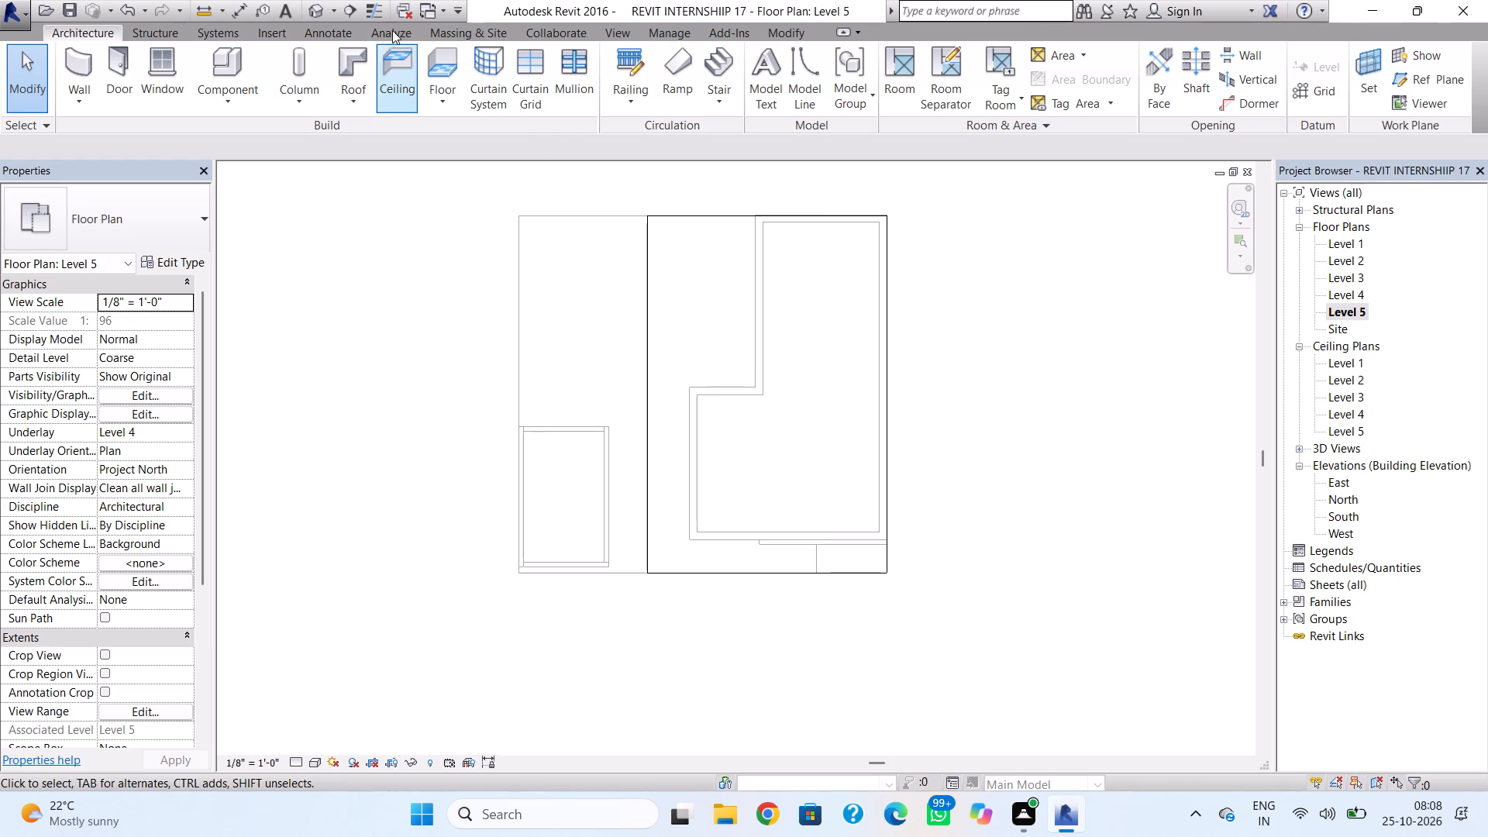
Nudge the Level 5 roof footprint's west edge outward to about 2' 4 1/2" from the west enclosure's east wall and finish the footprint.
click(329, 0)
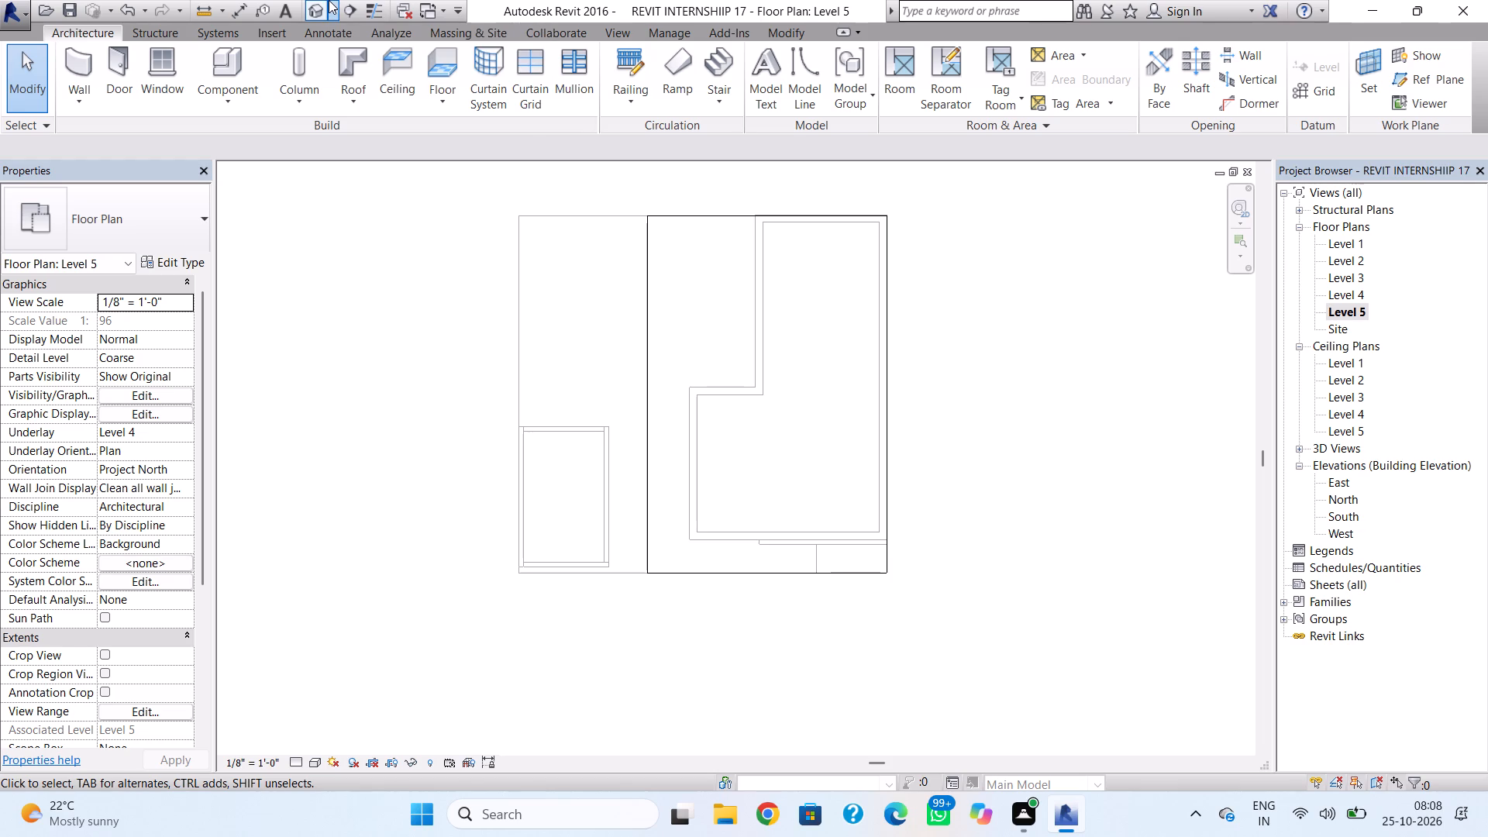
click(312, 2)
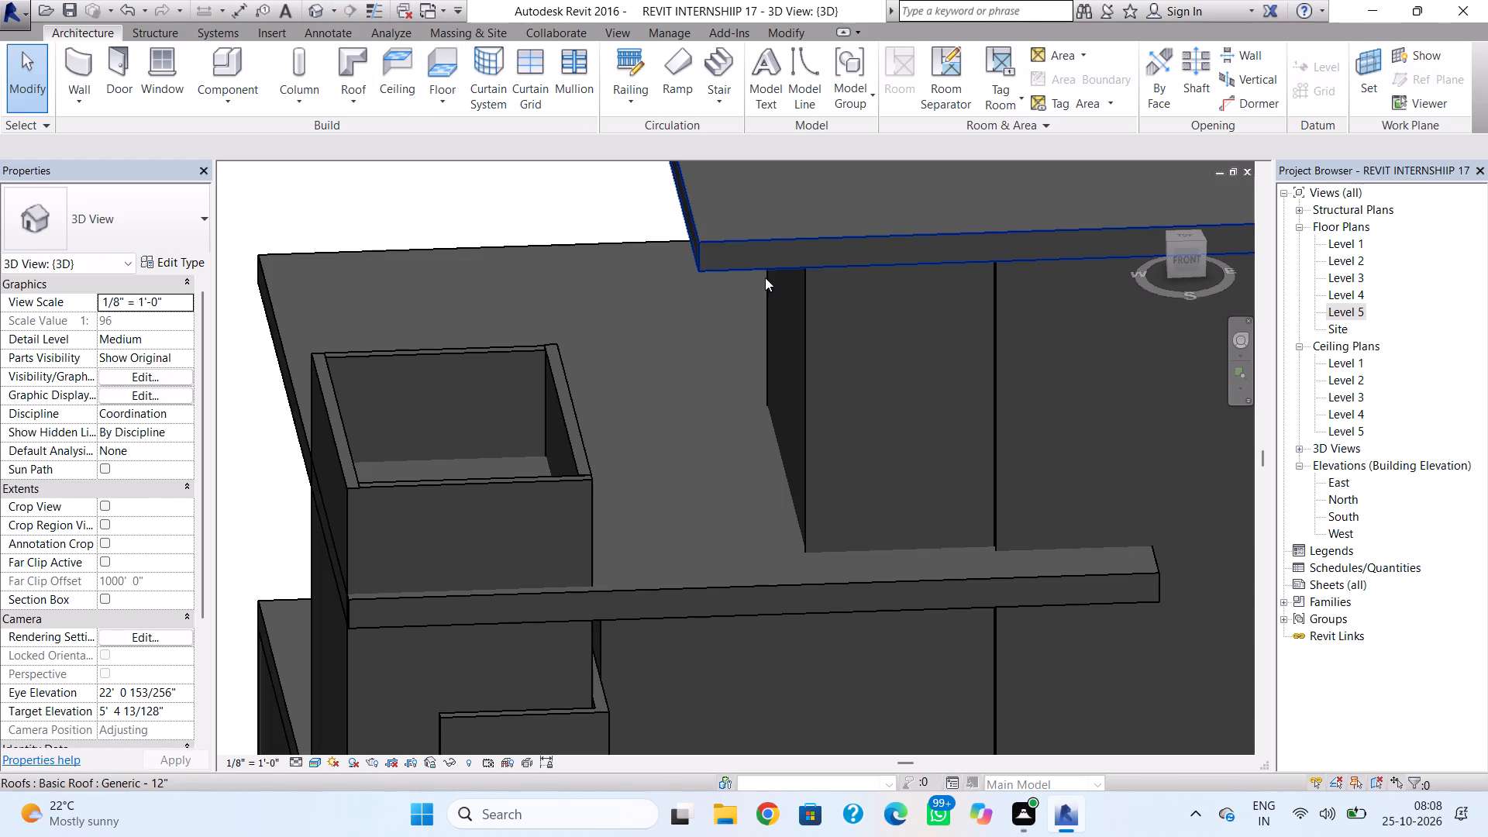
double_click(1359, 303)
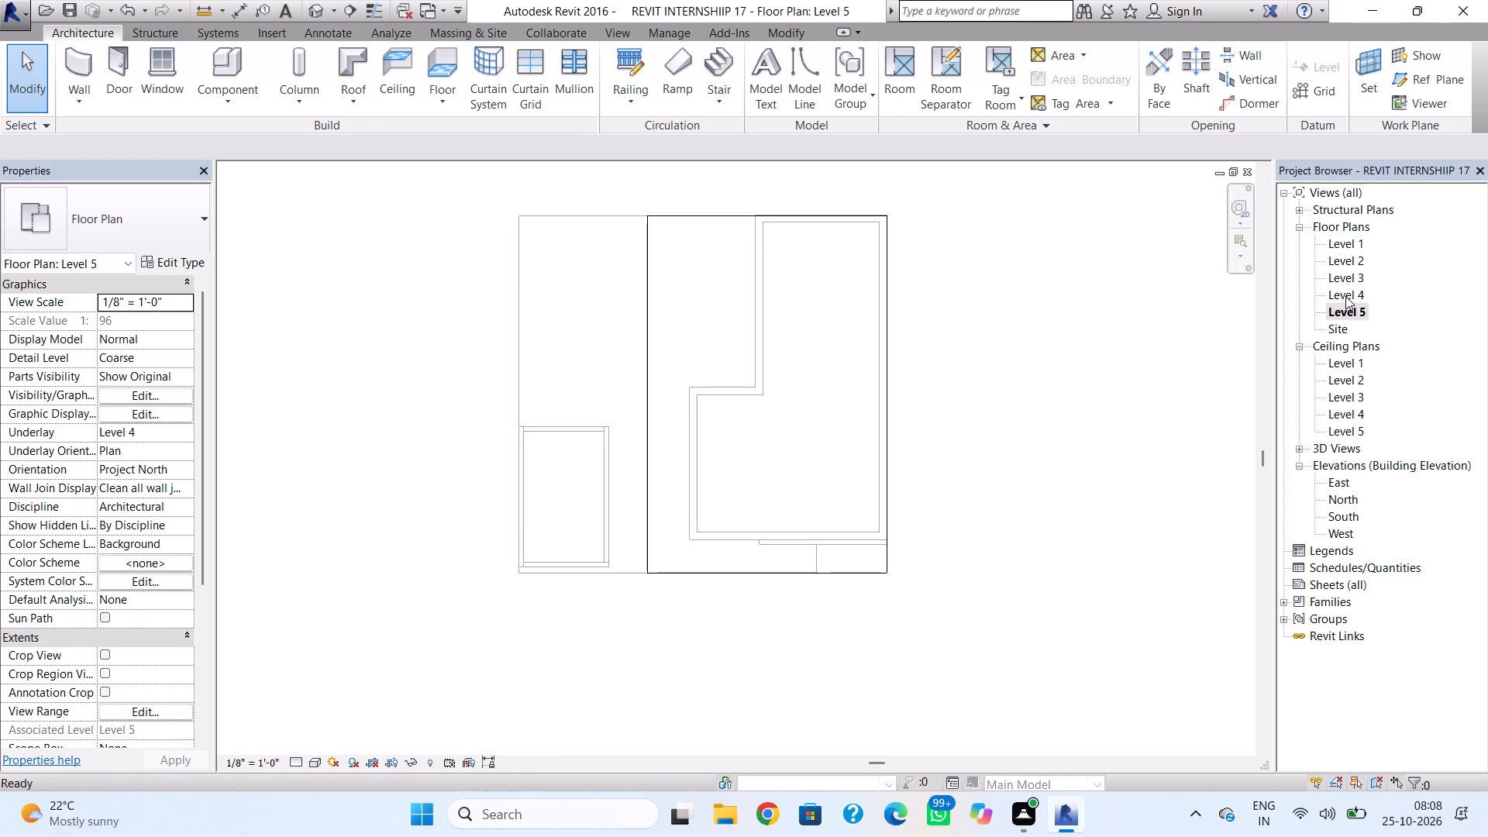
click(647, 387)
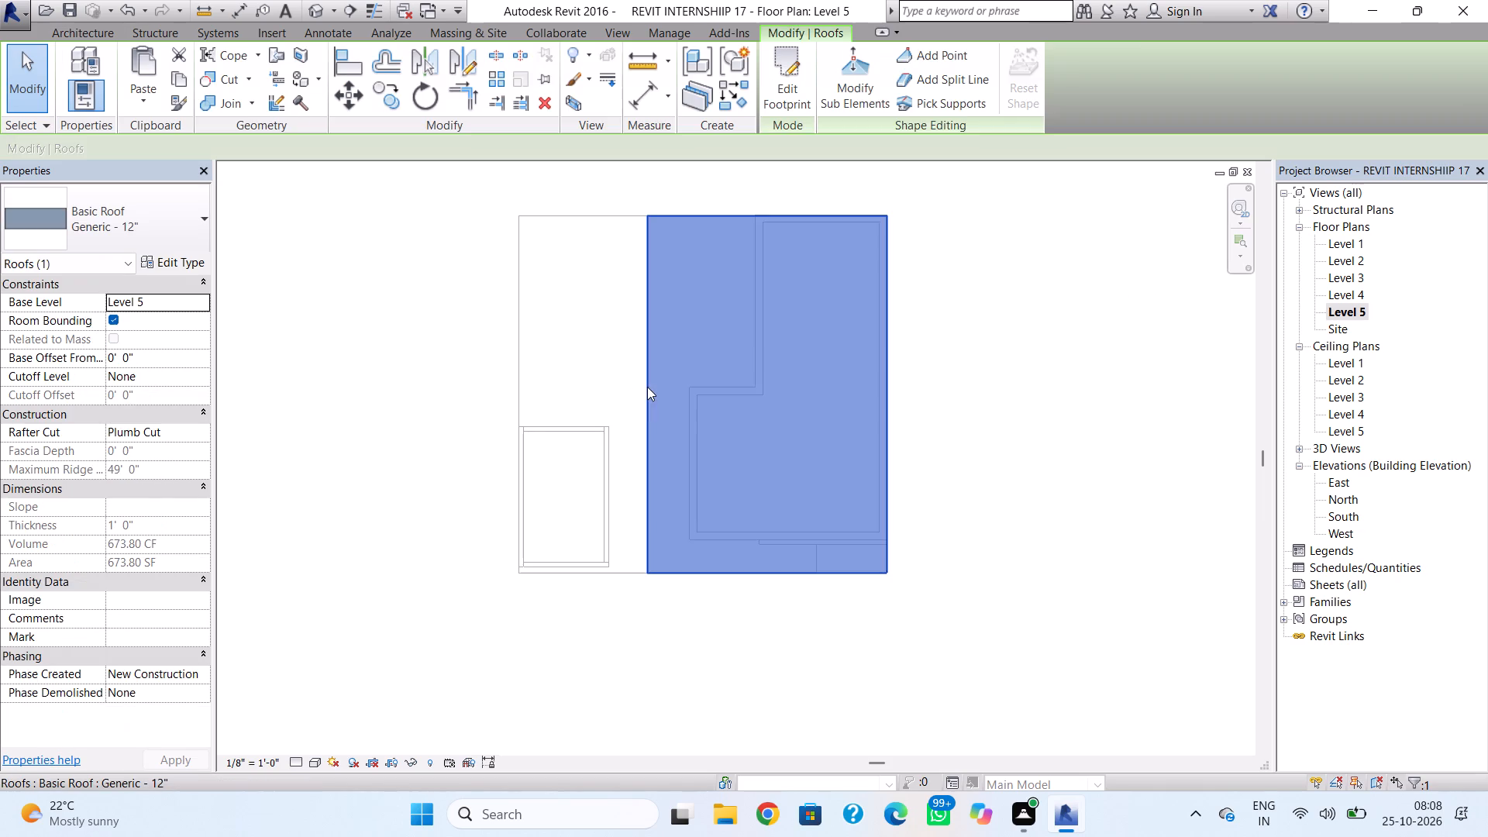
double_click(647, 387)
click(653, 383)
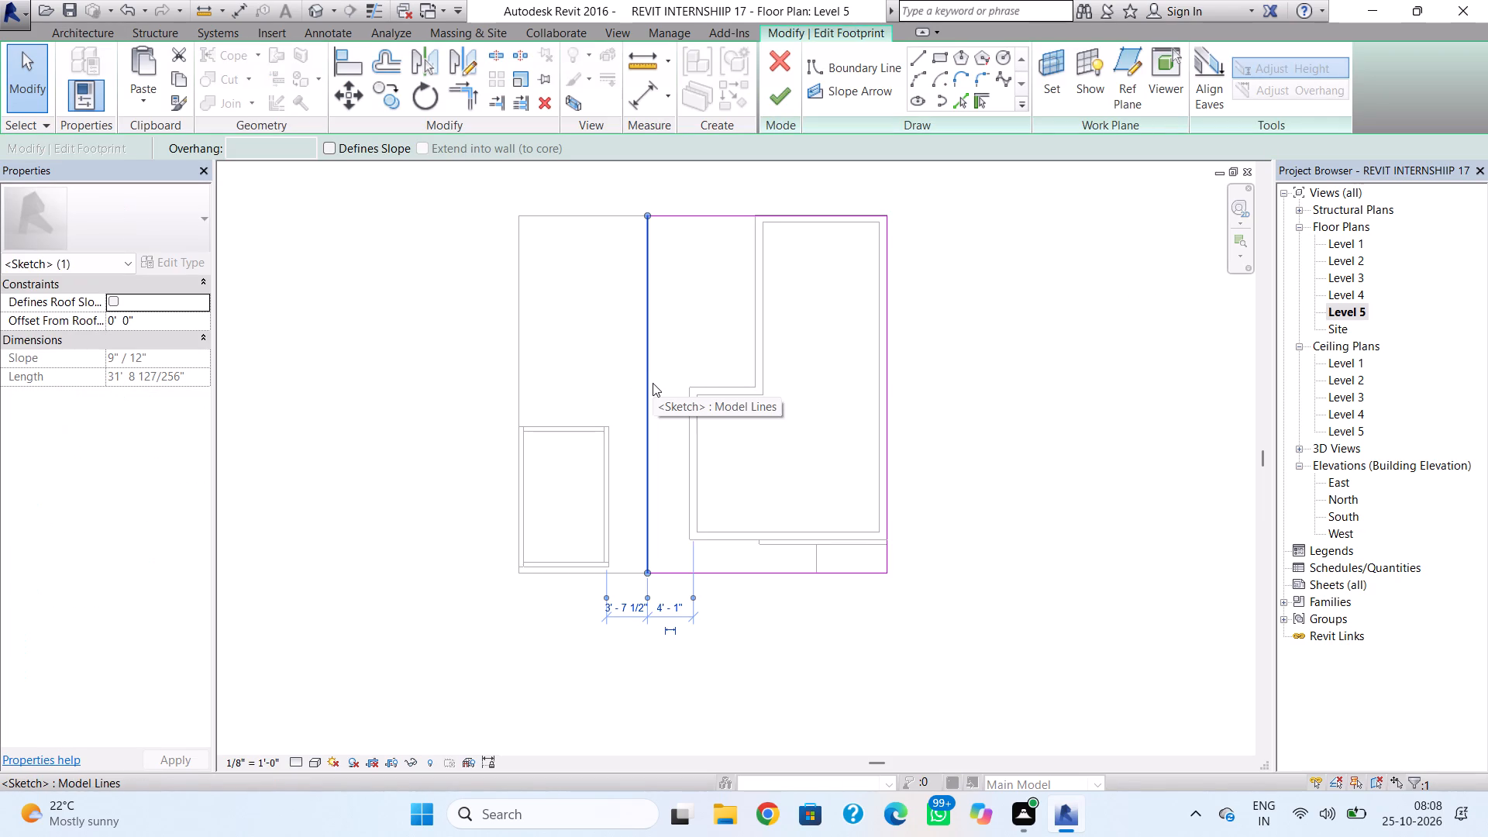
key(Left)
key(Left)
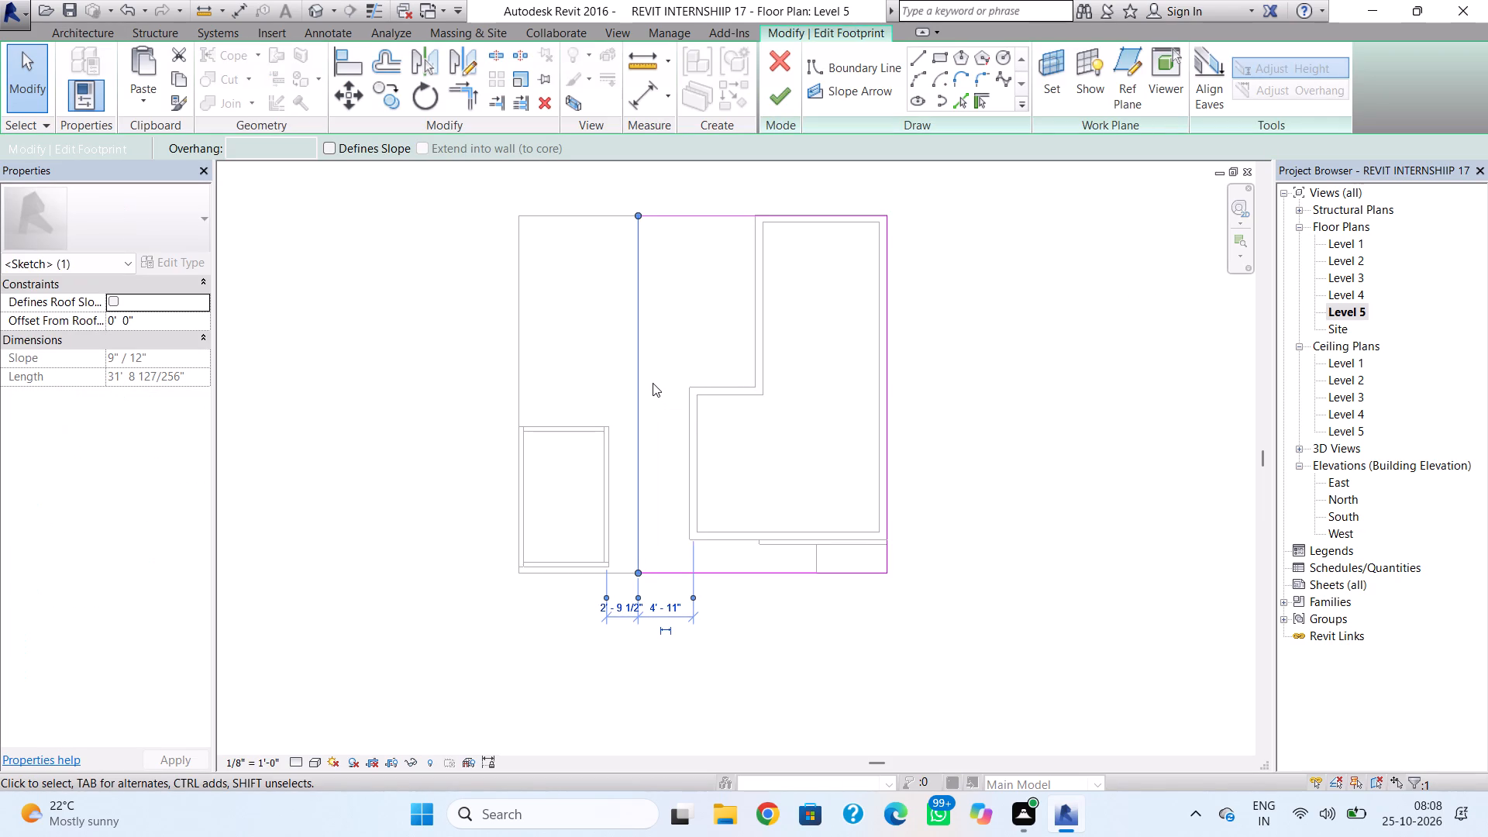
key(period)
key(Left)
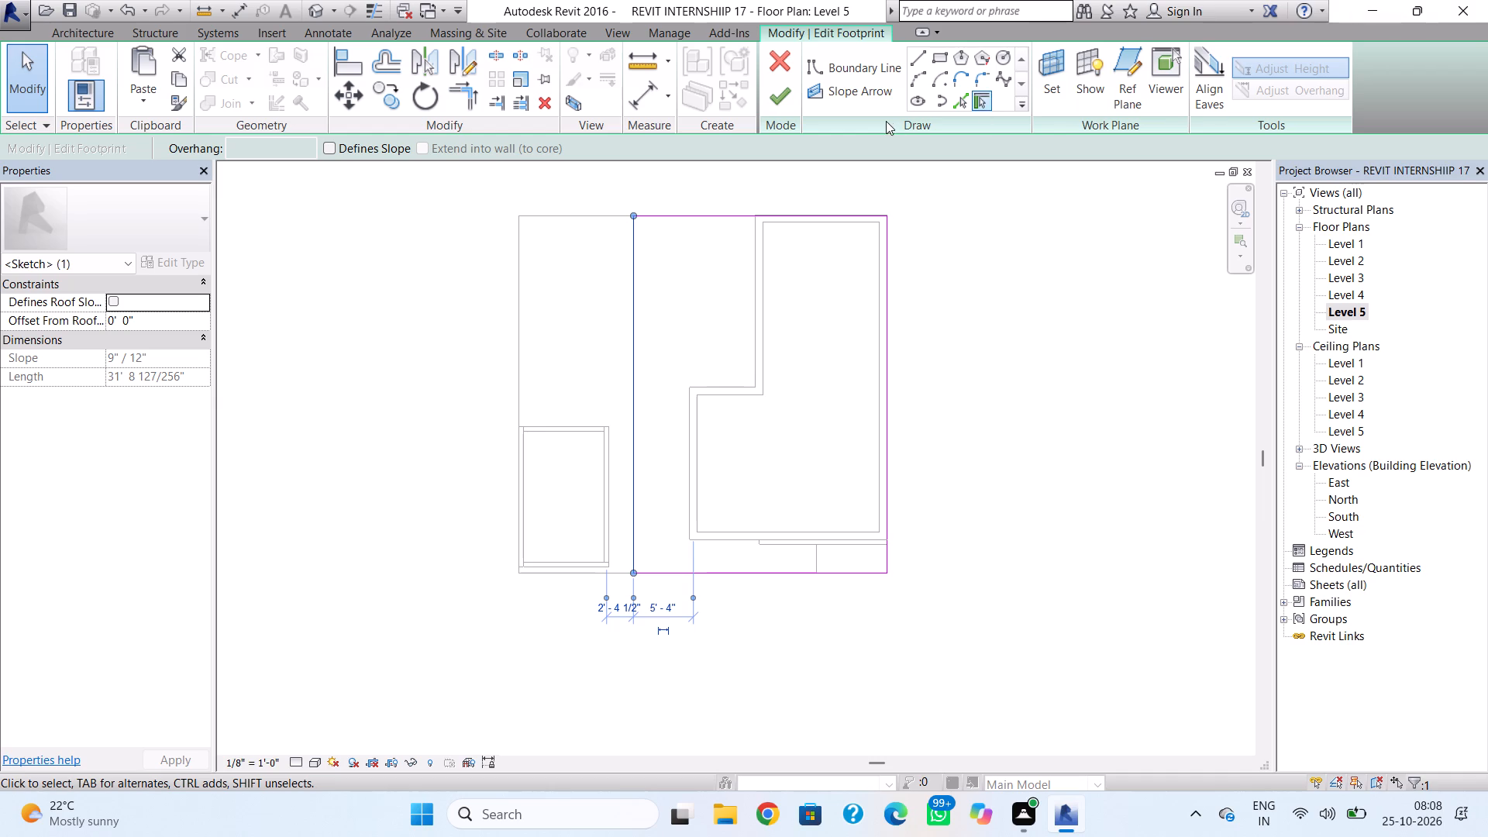
click(786, 99)
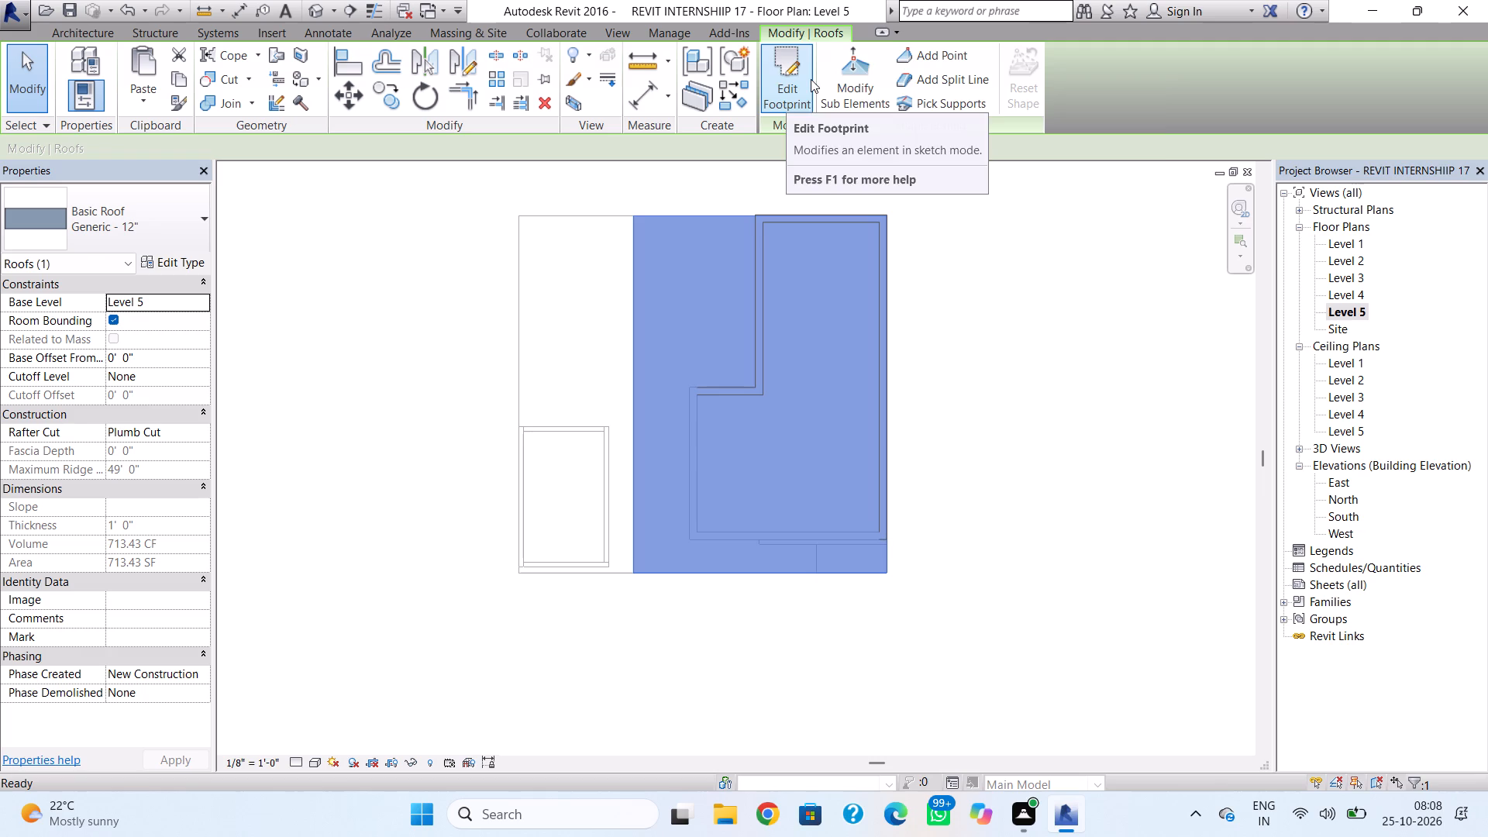
click(991, 226)
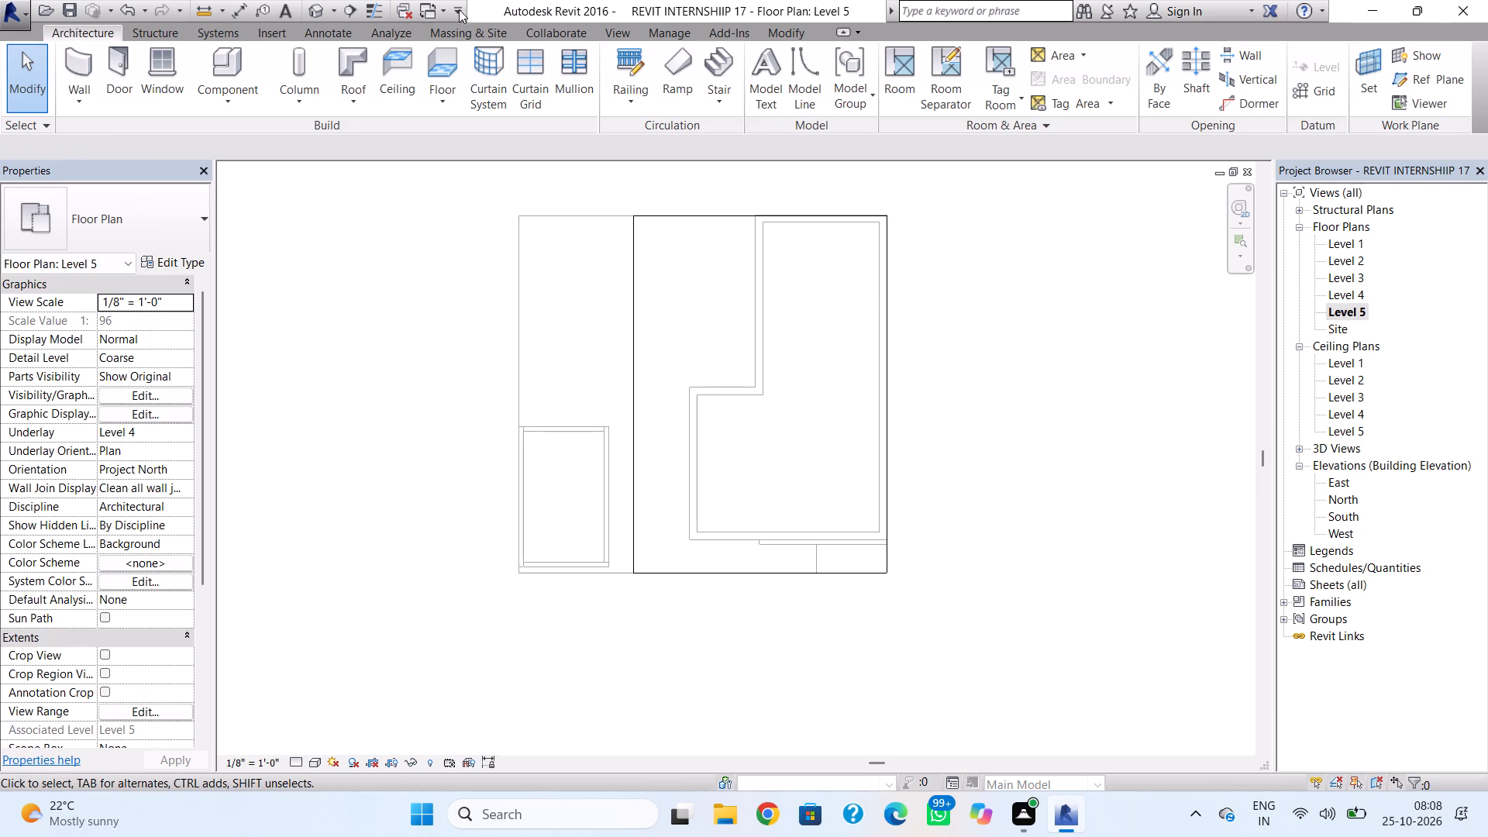
Shorten the 5" Level 2 wall panel beside the west enclosure from its north end to about 2' long.
click(308, 12)
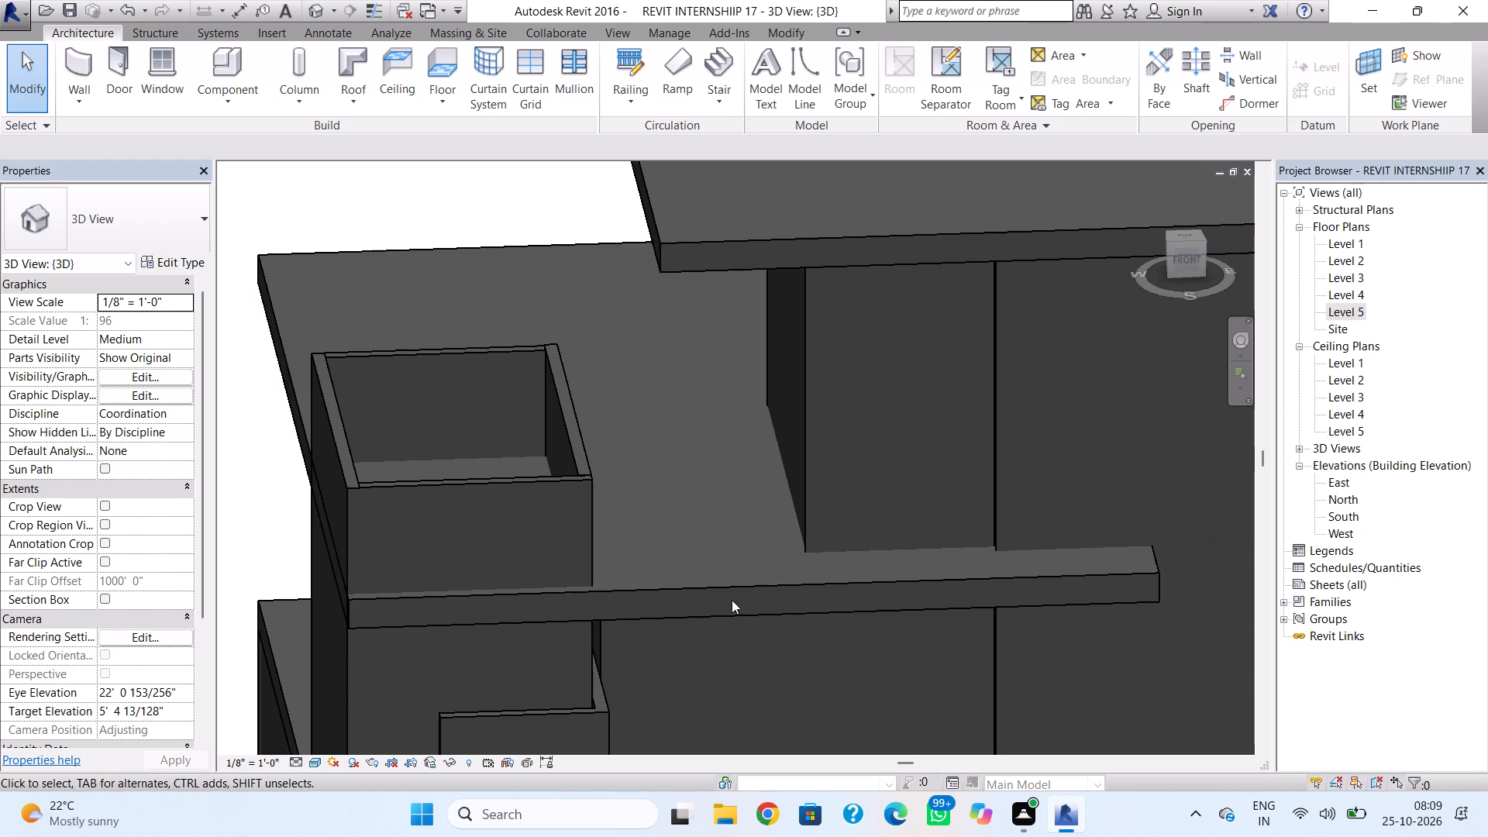
double_click(1360, 263)
scroll(773, 554, down, 4)
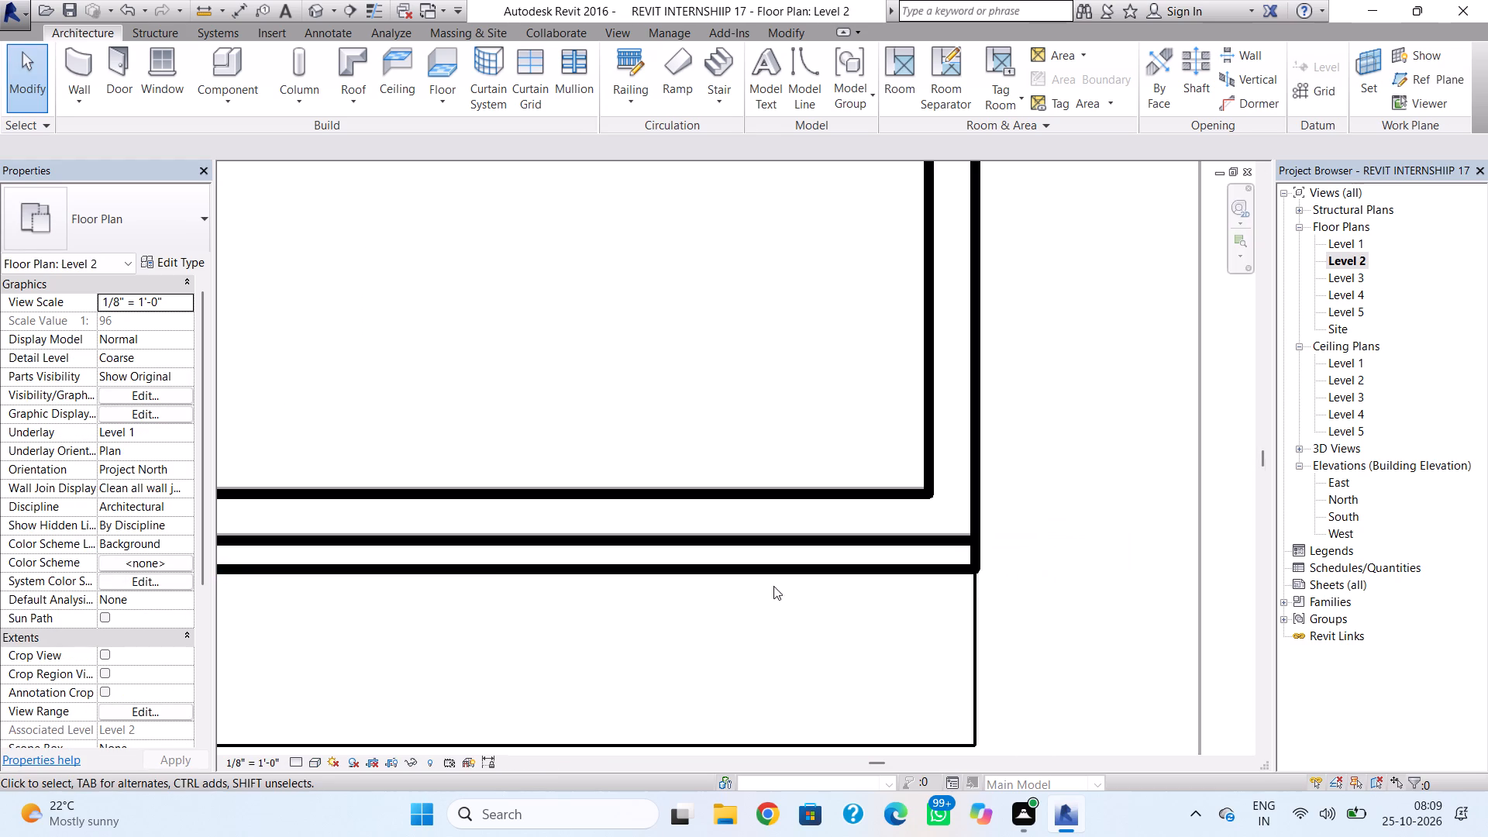
scroll(758, 597, down, 12)
middle_drag(713, 622, 882, 590)
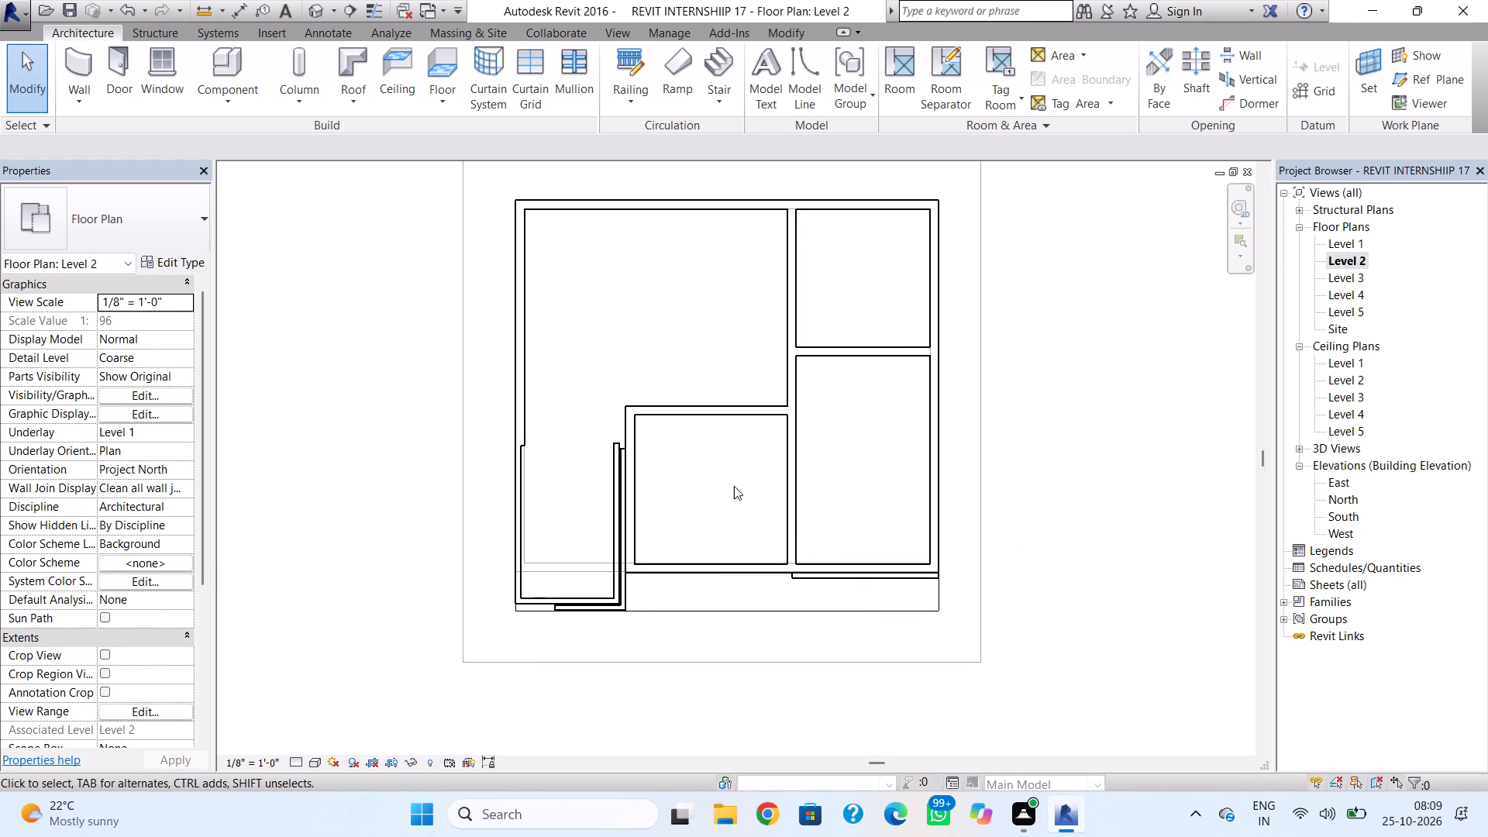
scroll(711, 484, up, 3)
scroll(618, 472, up, 4)
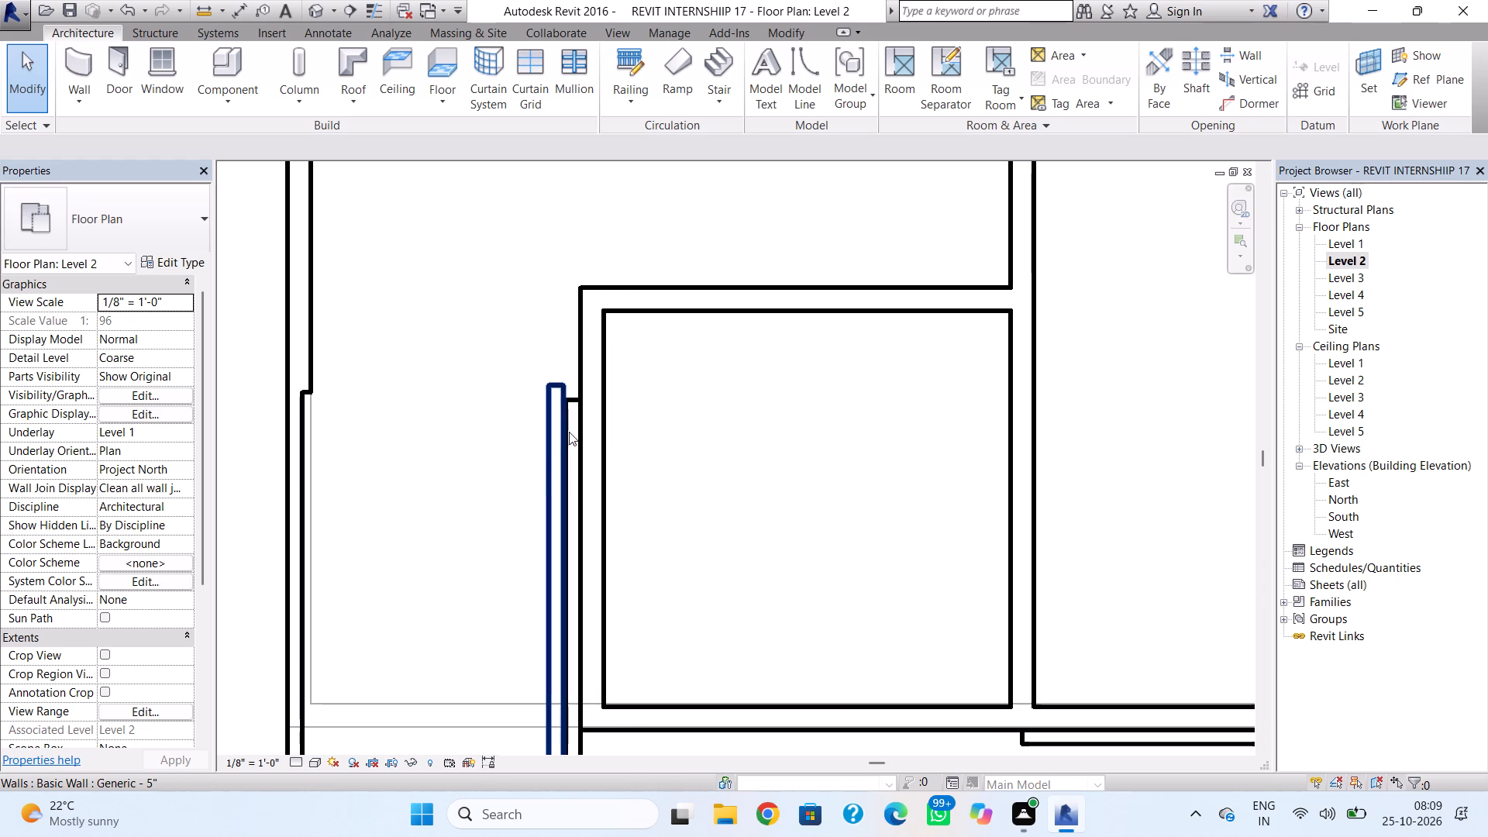
click(573, 428)
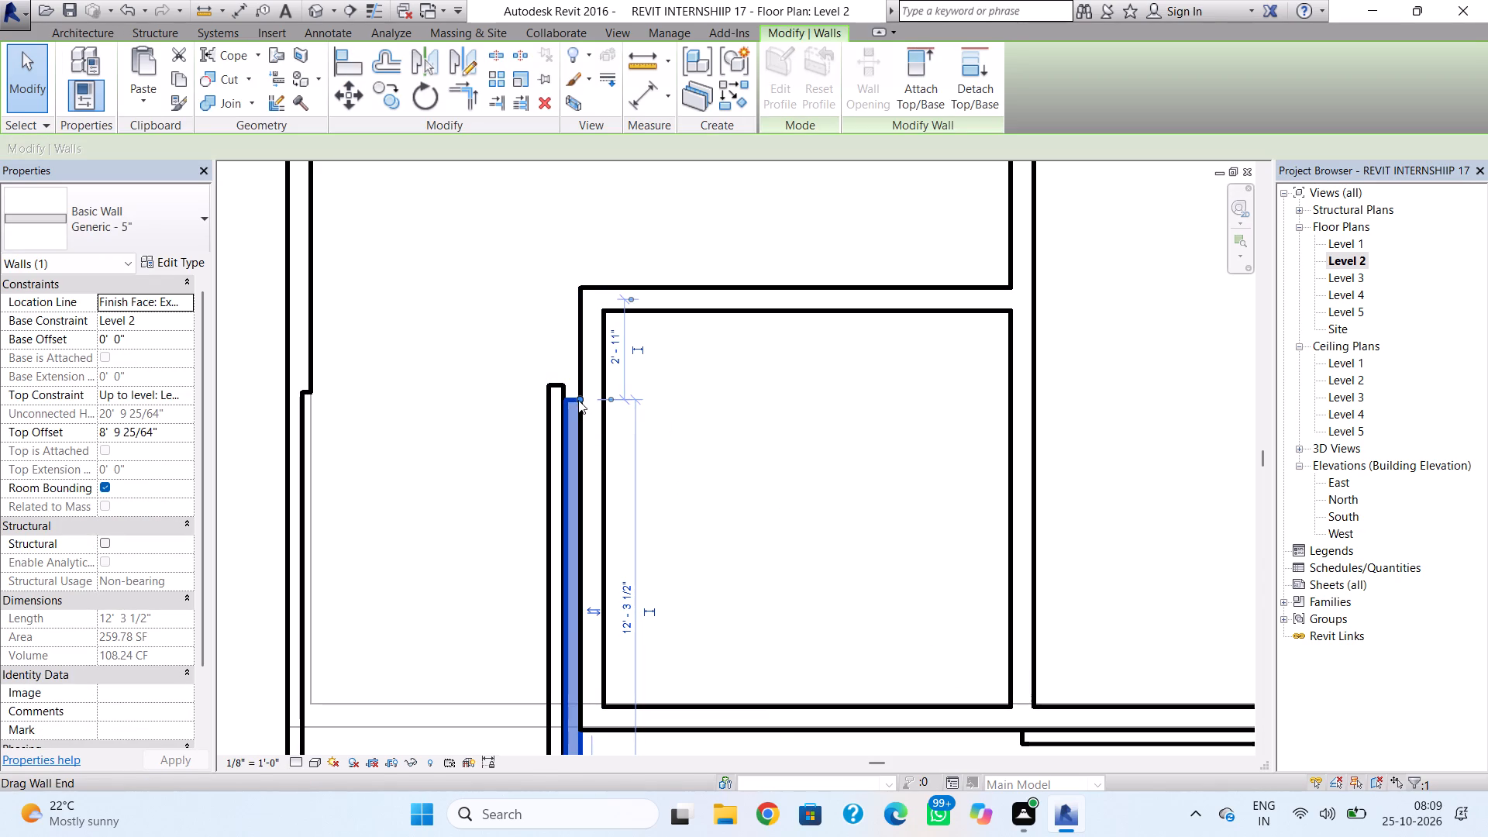
drag(578, 400, 565, 690)
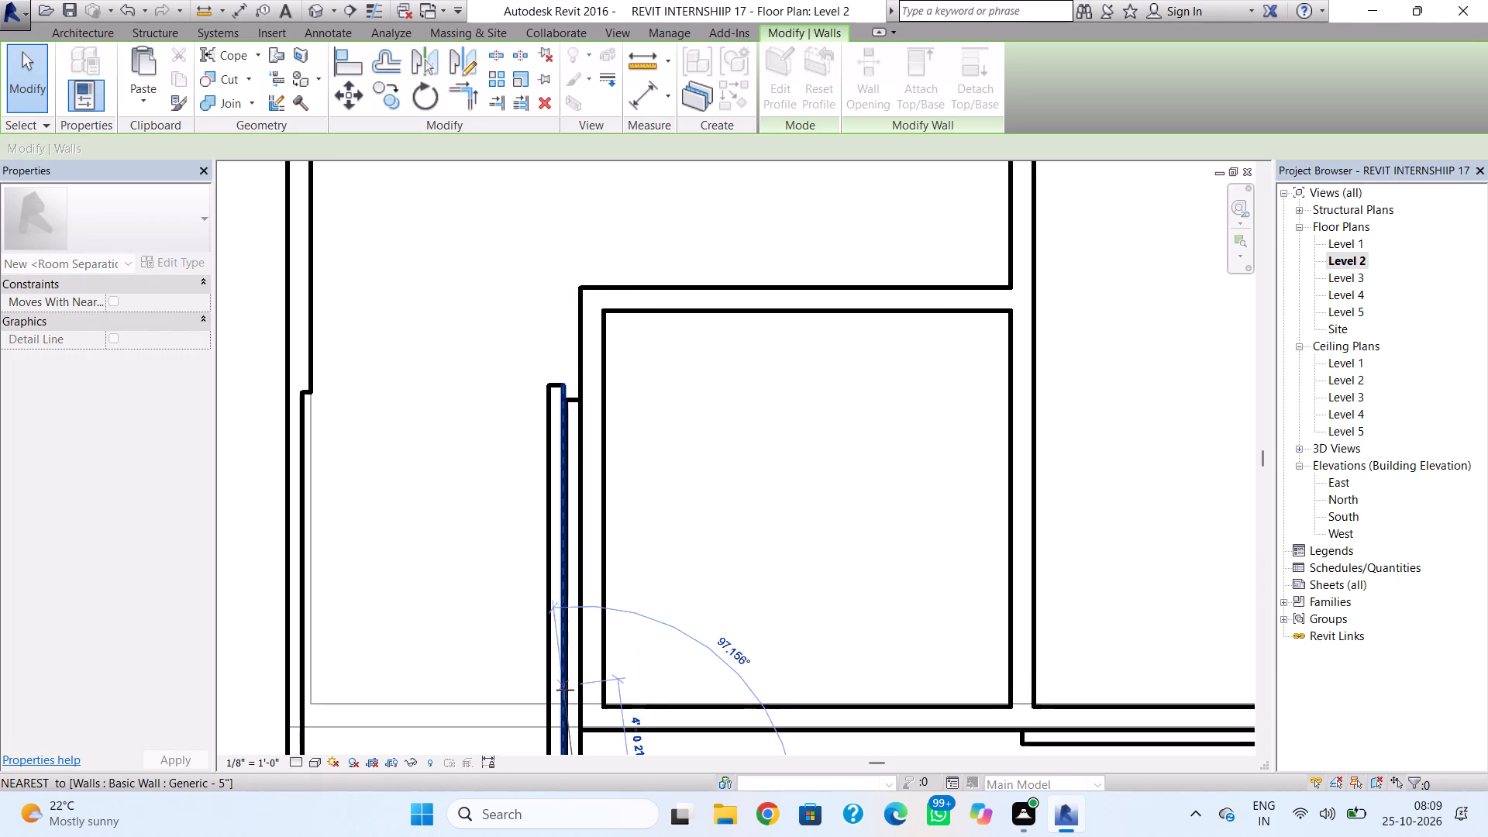
drag(565, 690, 580, 721)
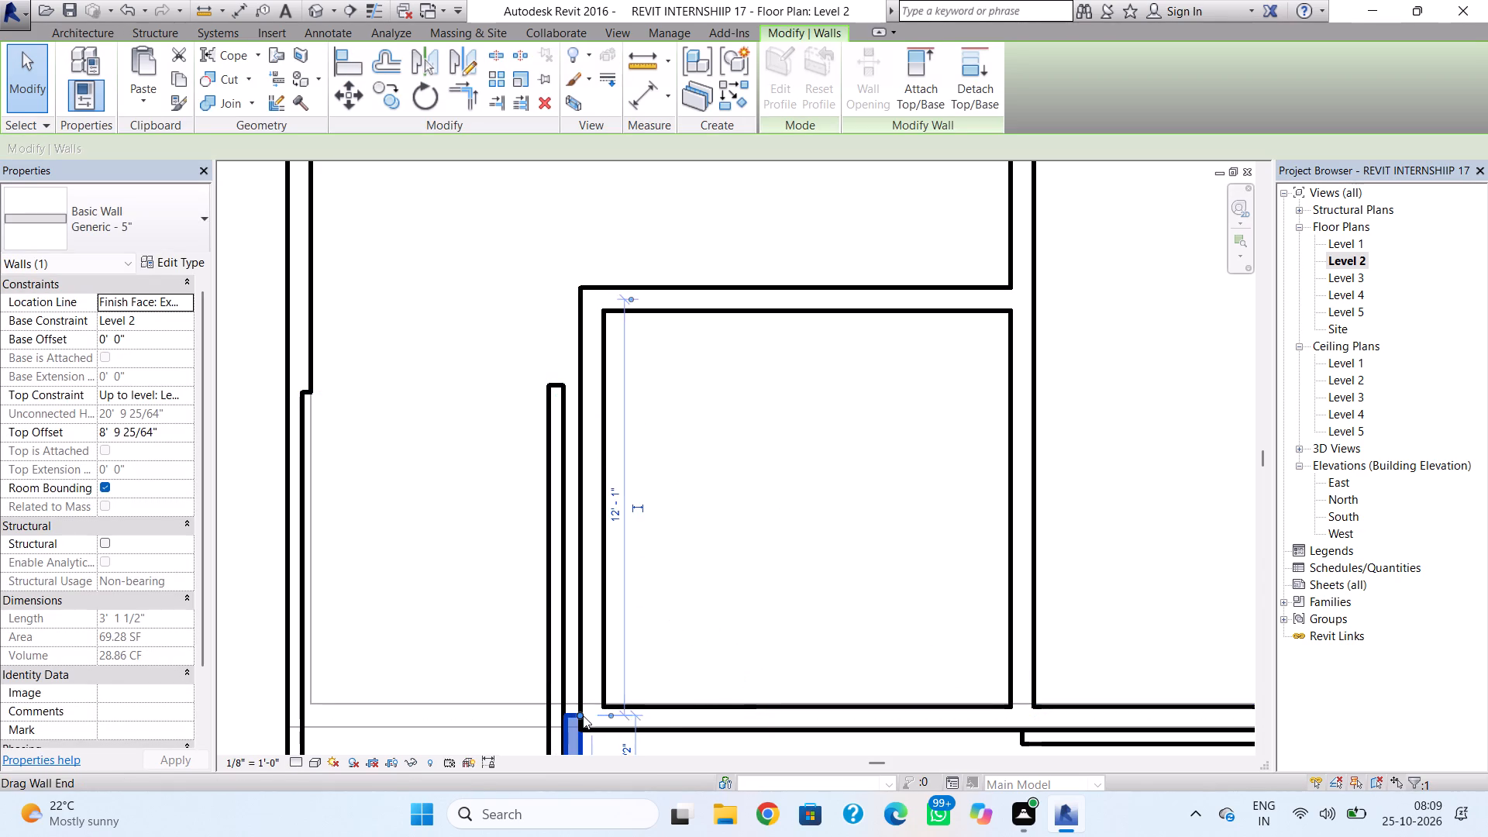
middle_drag(584, 715, 594, 591)
drag(589, 592, 593, 633)
click(711, 659)
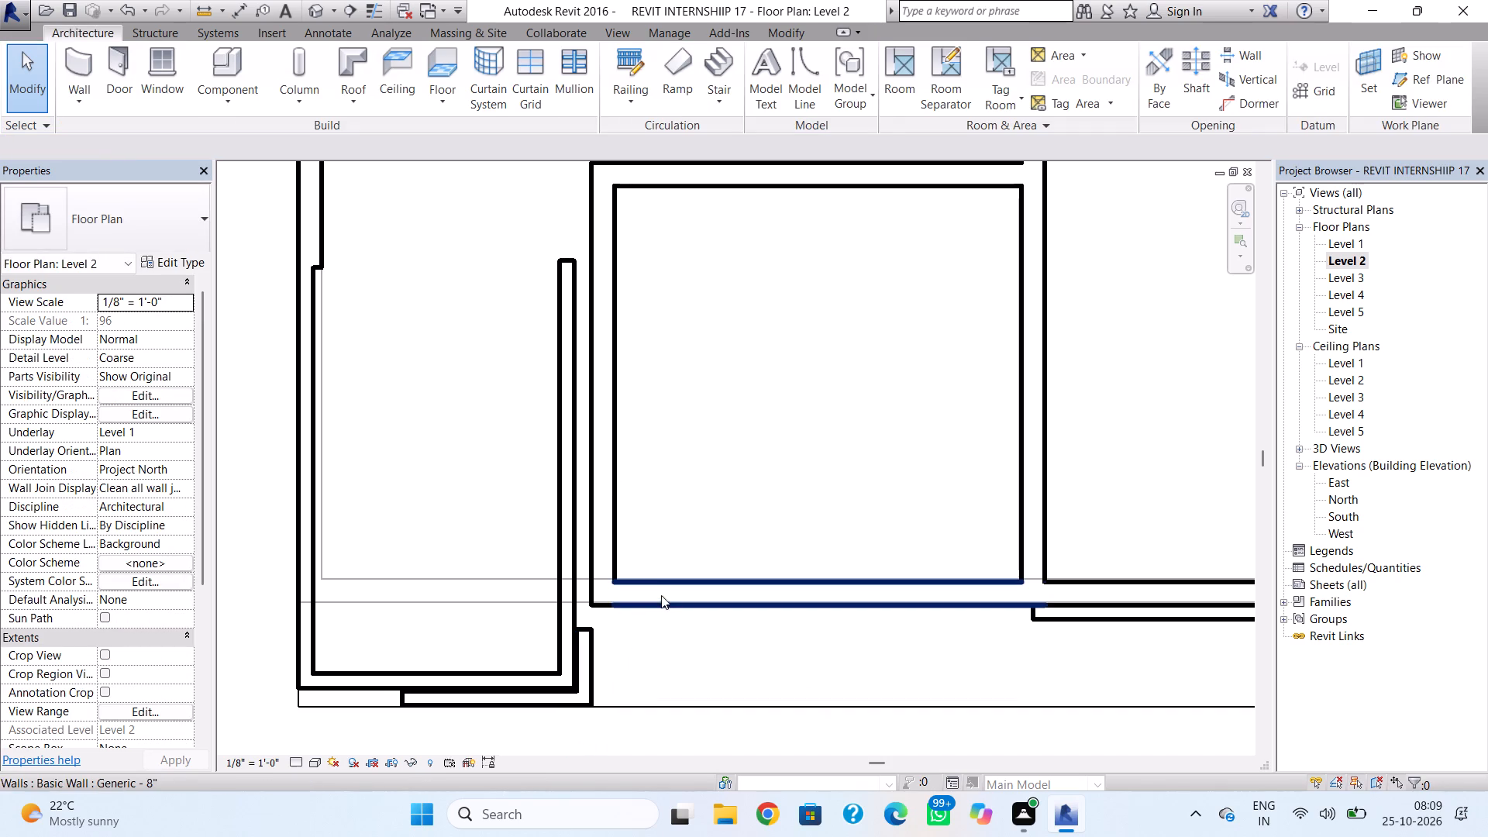
Nudge the 8" west wall of the Level 2 room west until it meets the west enclosure's east wall.
click(609, 527)
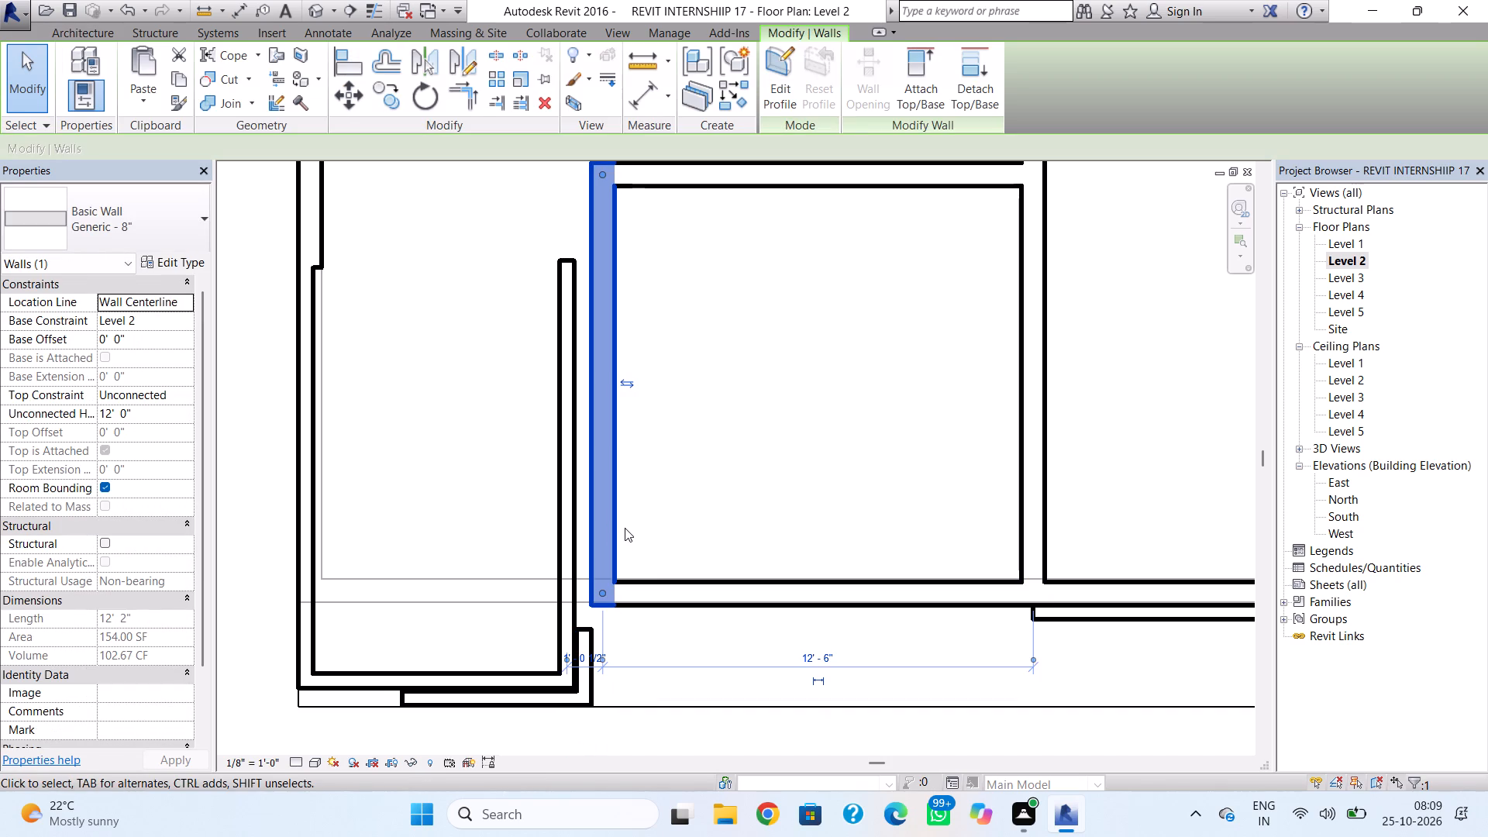
key(Left)
key(Left)
scroll(605, 519, up, 8)
key(Left)
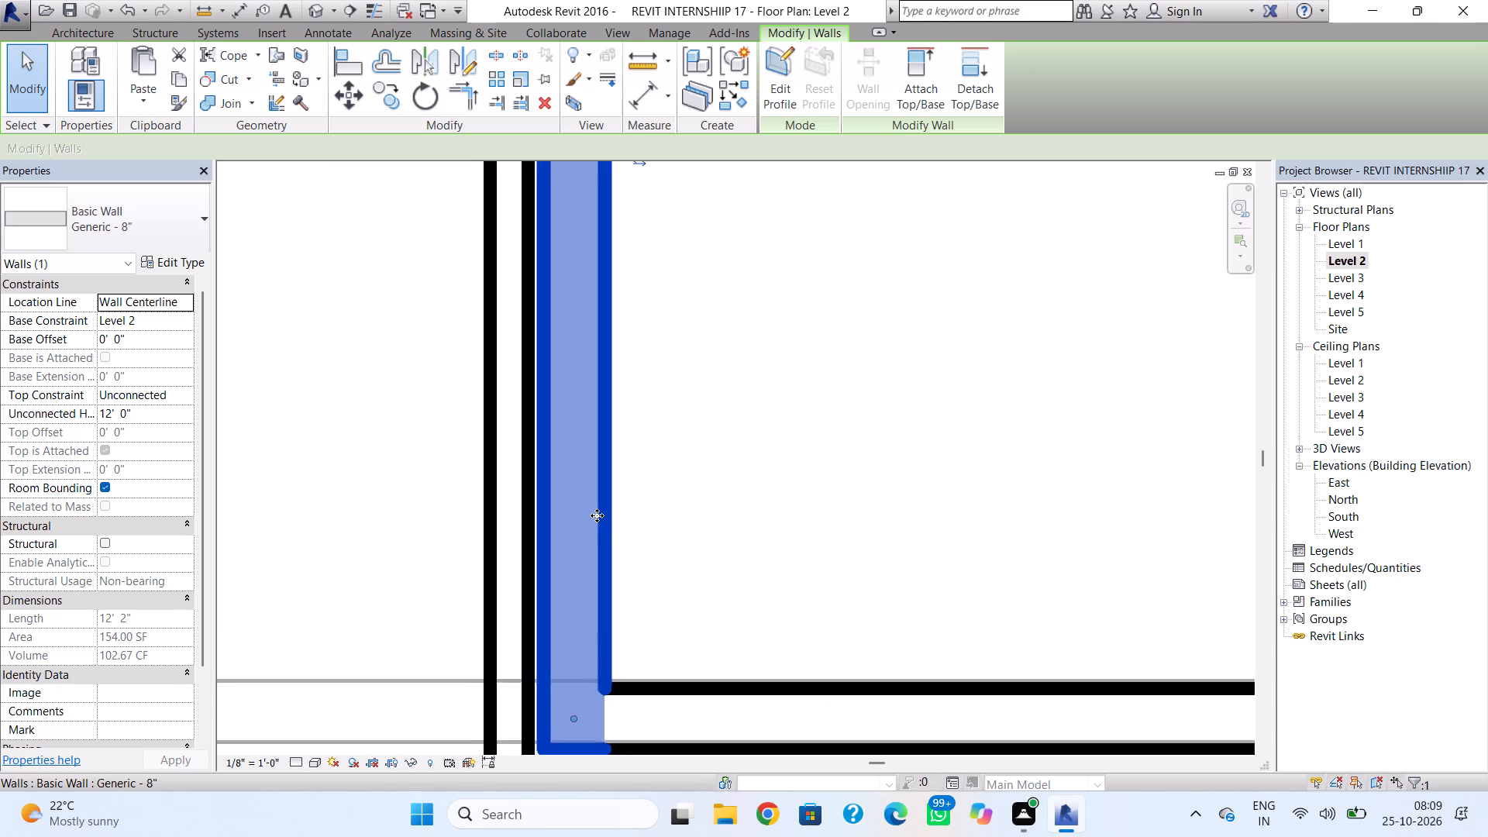
key(Left)
click(677, 505)
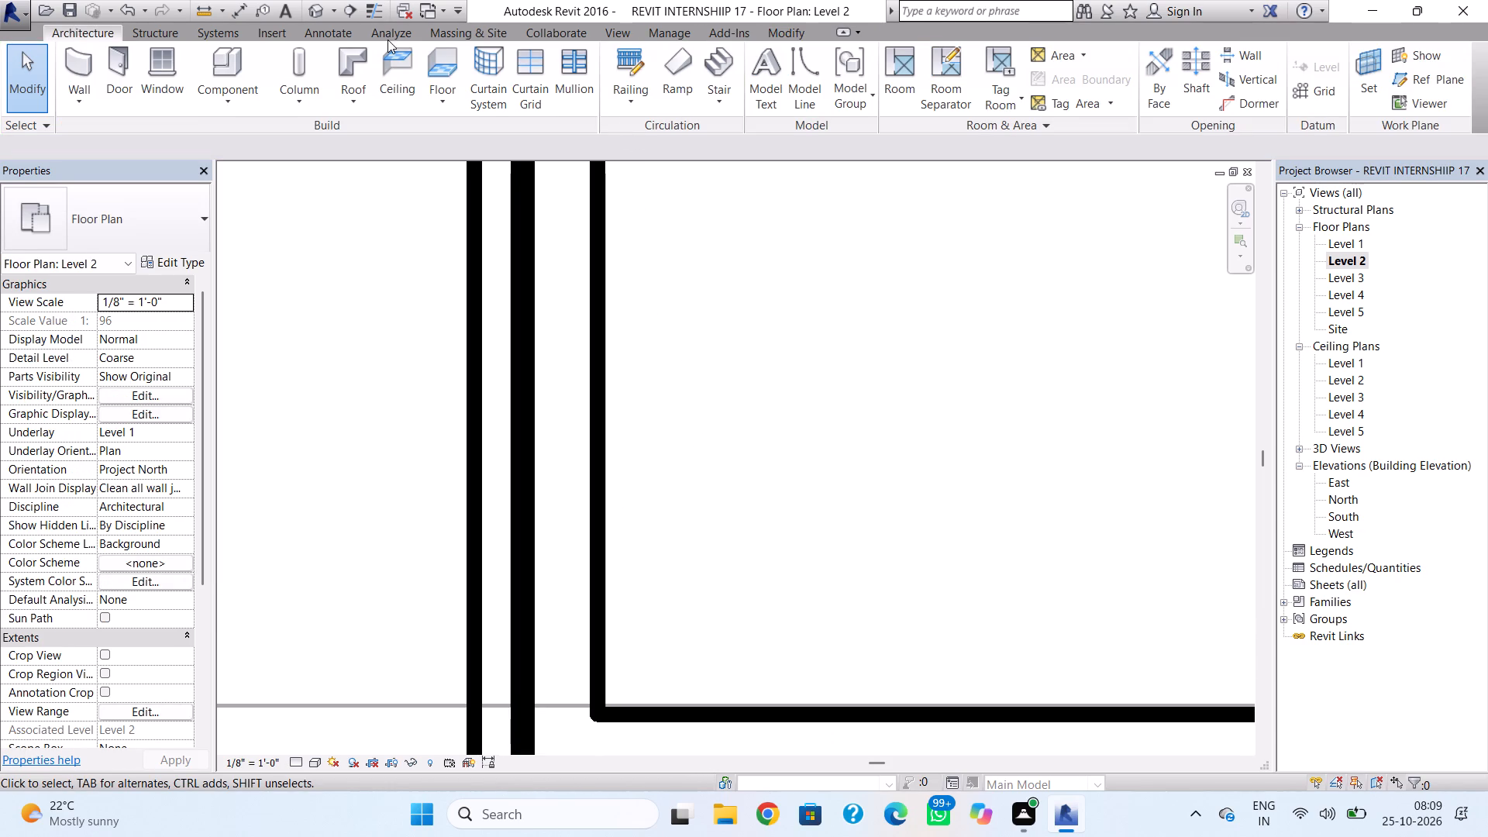
Nudge the 8" west wall of the matching Level 3 room west until it meets the west enclosure's east wall.
click(317, 11)
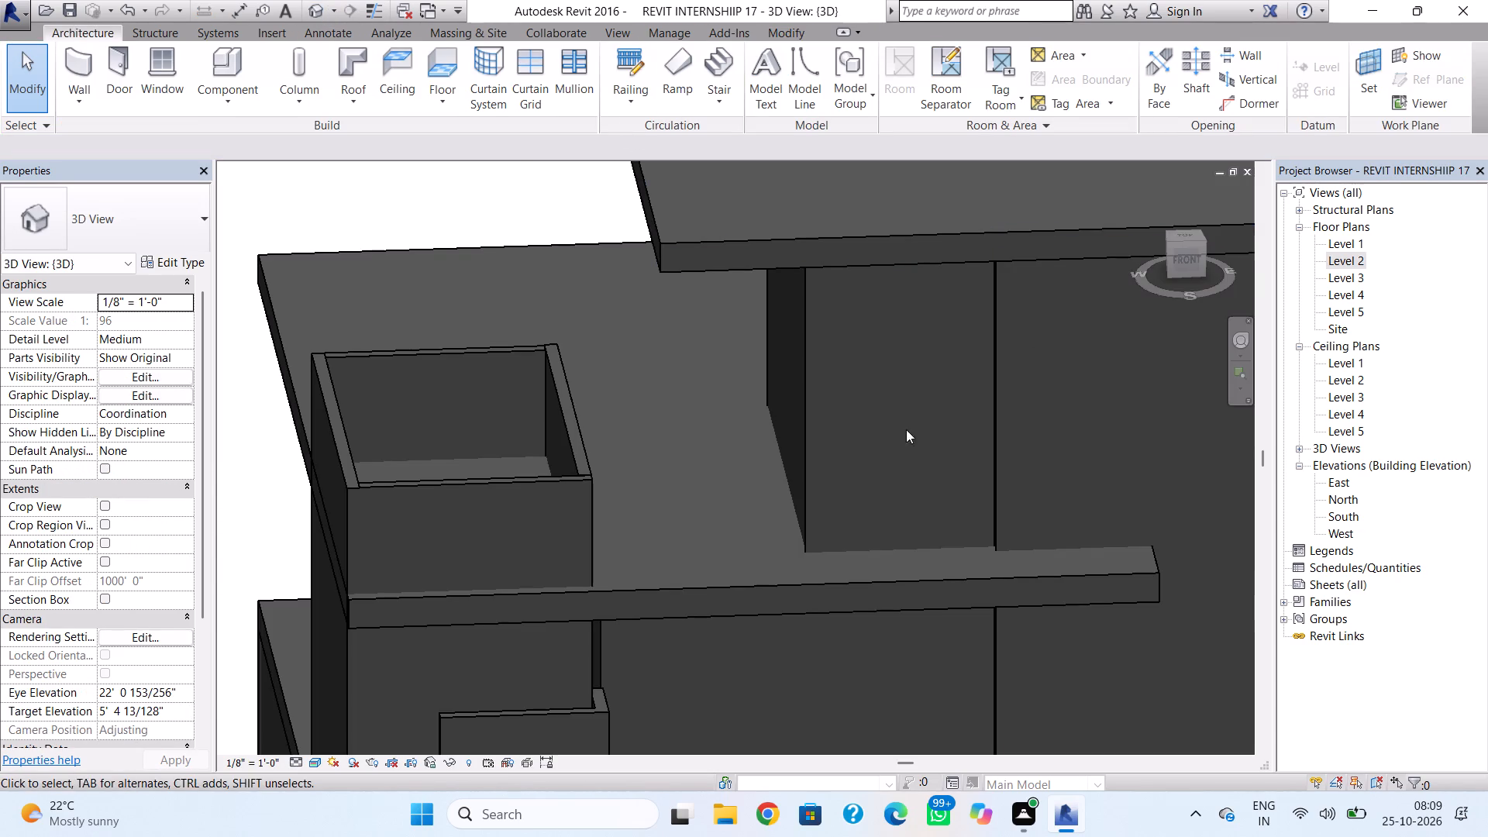
scroll(884, 442, down, 2)
middle_drag(919, 329, 942, 271)
middle_drag(925, 517, 934, 319)
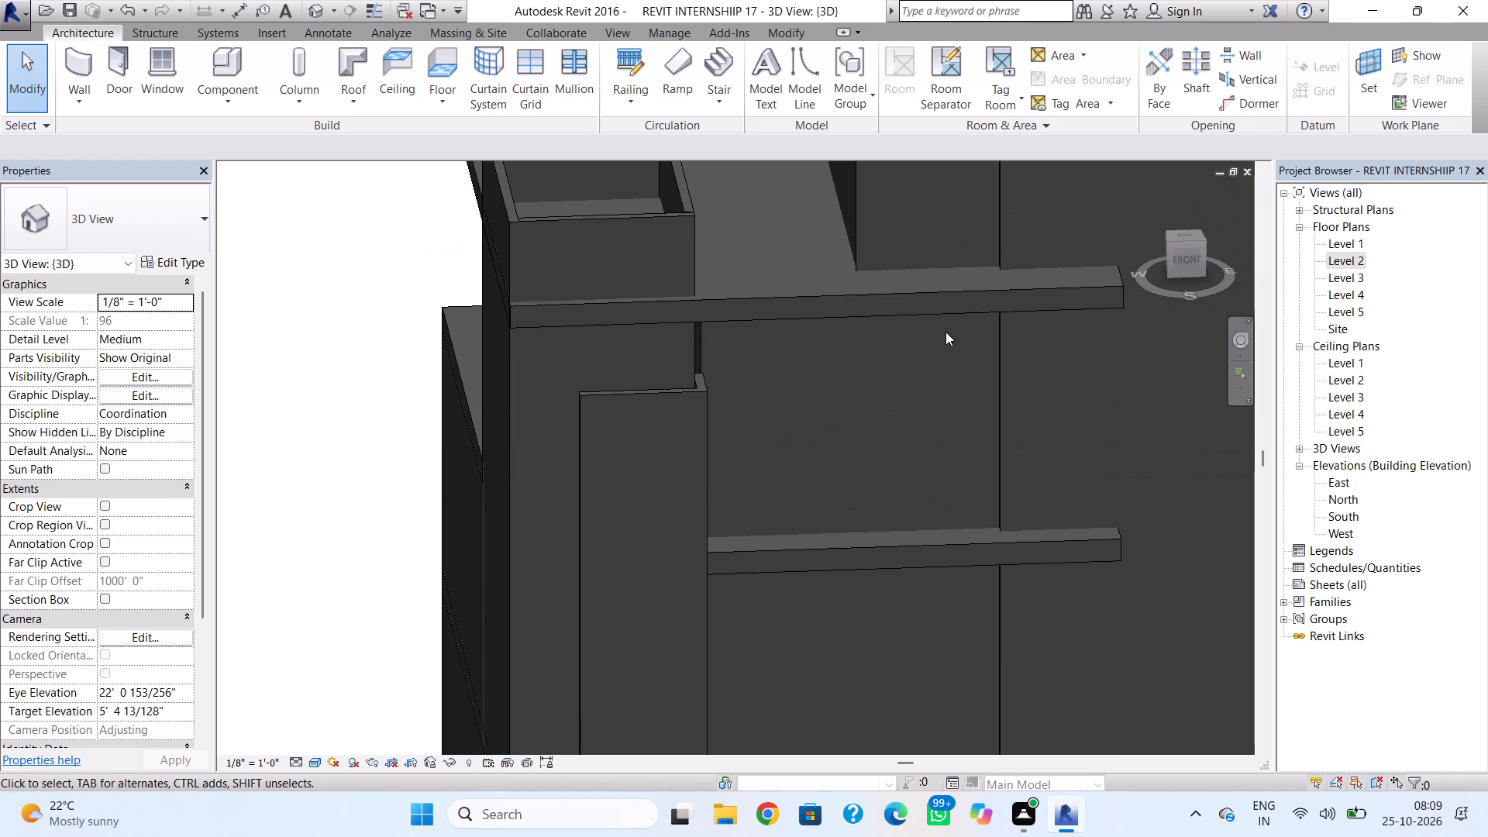
middle_drag(964, 405, 960, 322)
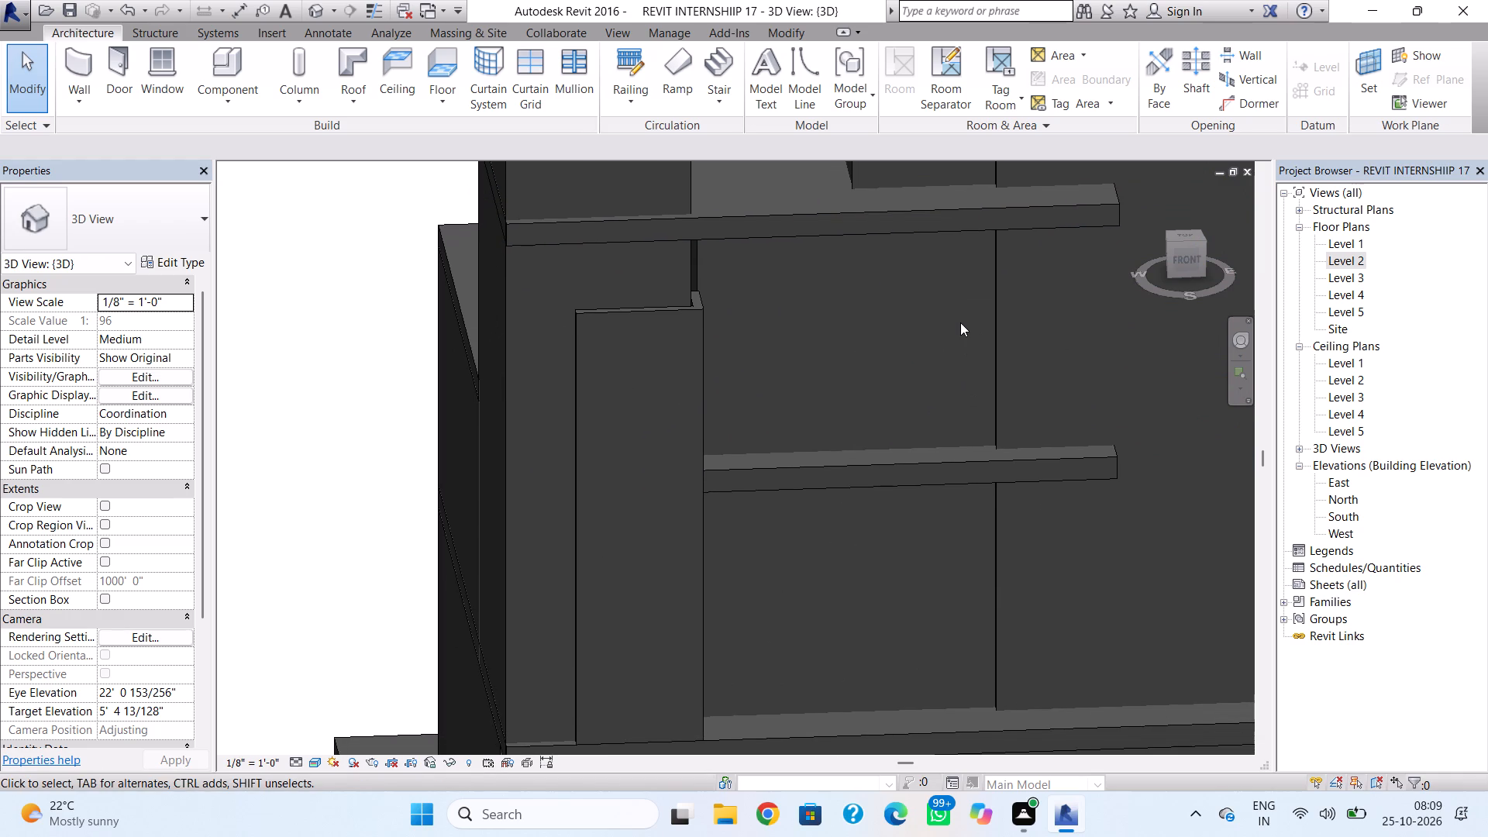
middle_drag(960, 311, 971, 221)
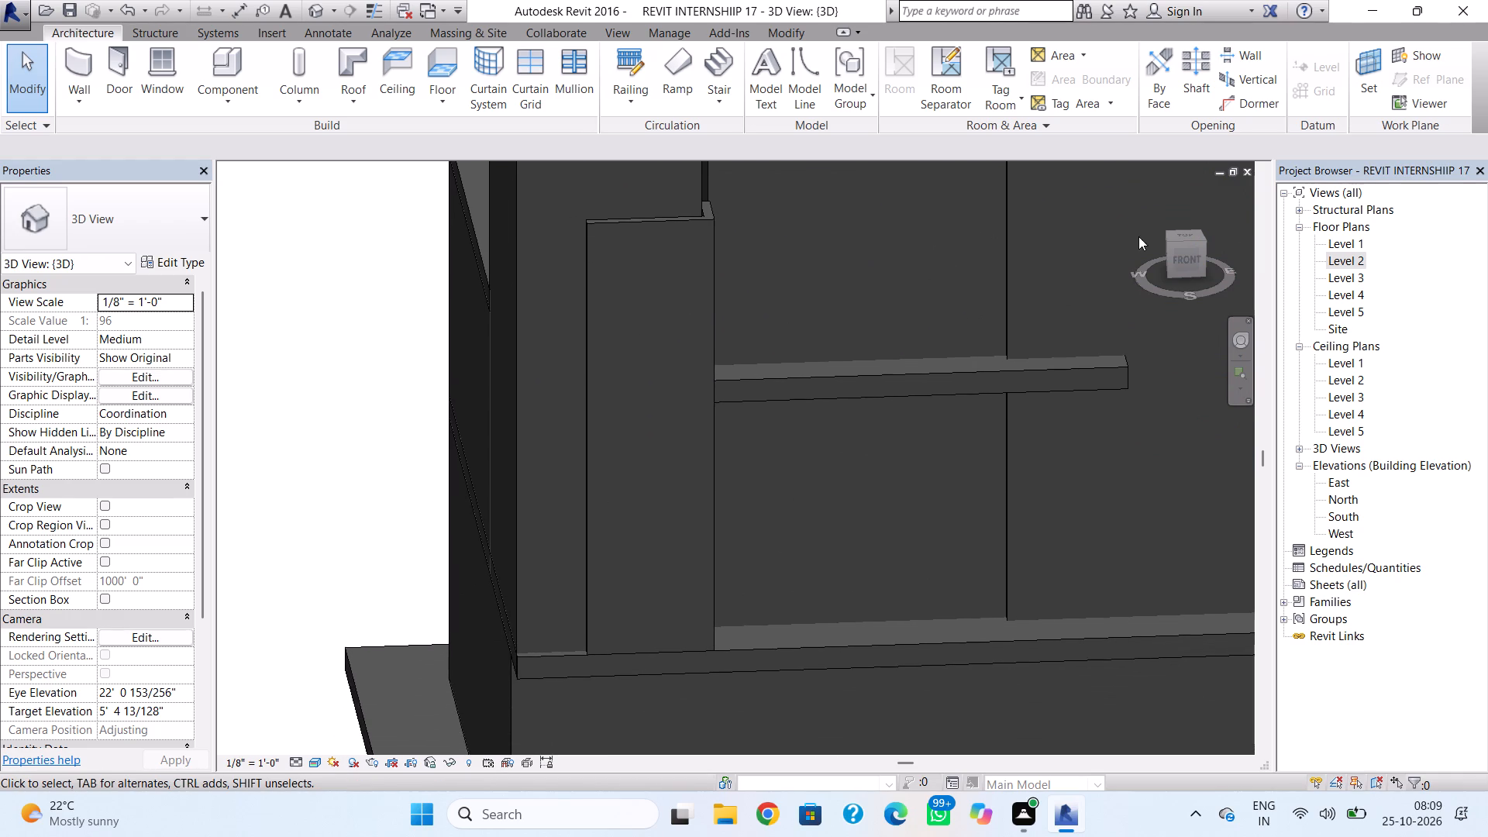
double_click(1339, 284)
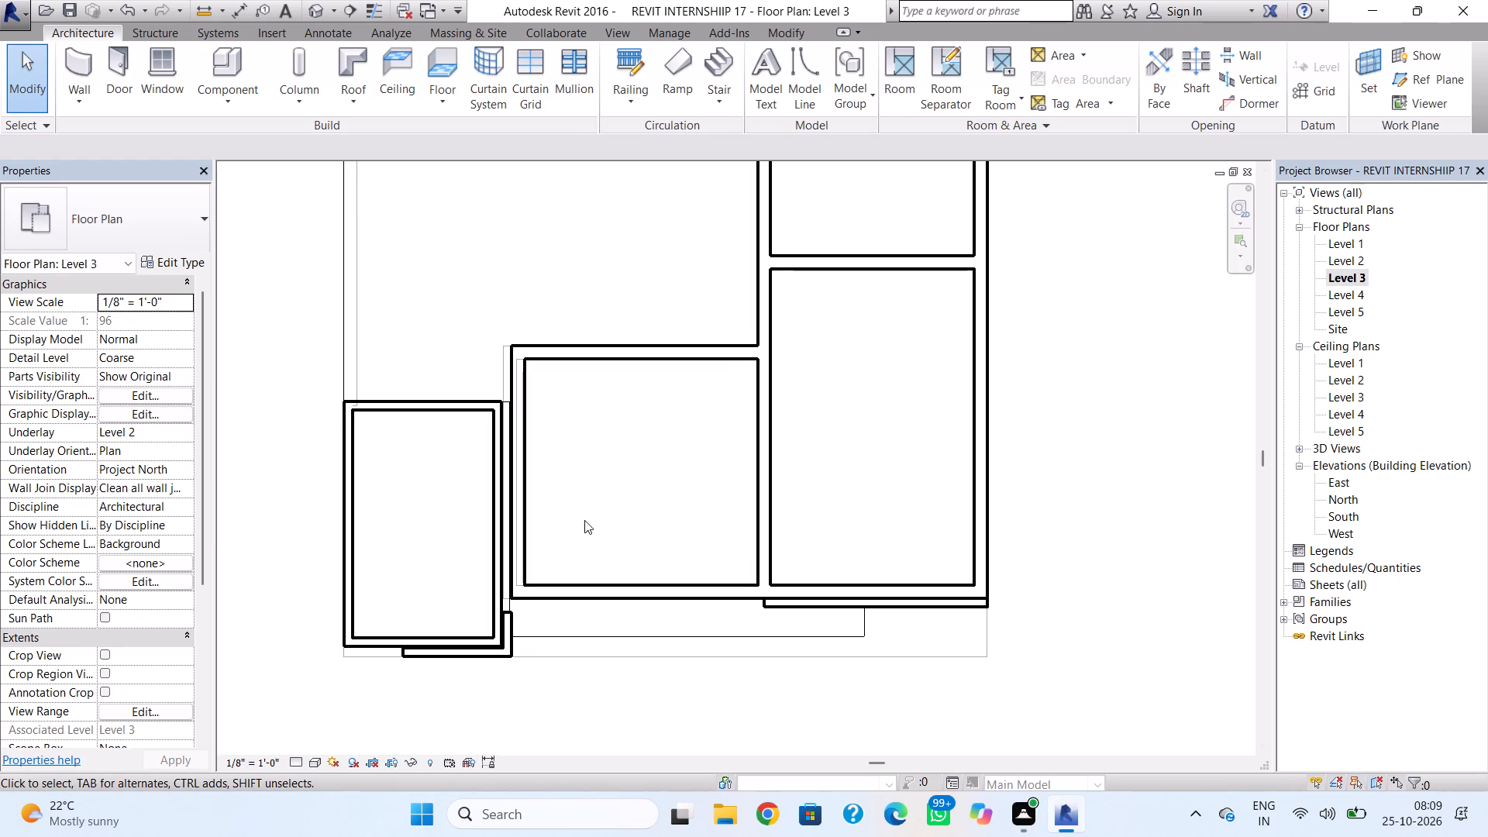
scroll(536, 548, up, 3)
click(506, 548)
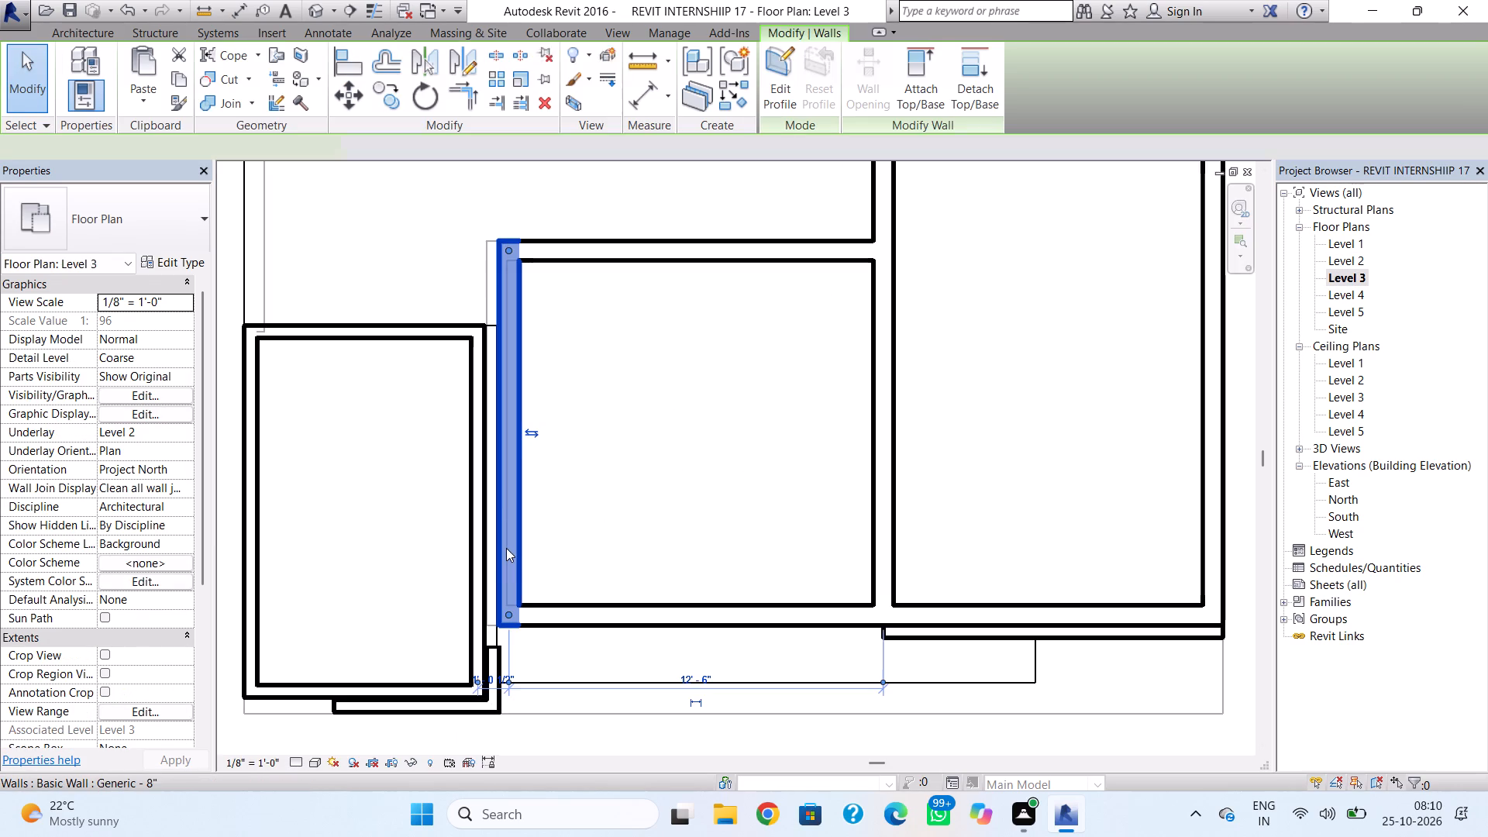
key(Left)
key(Left)
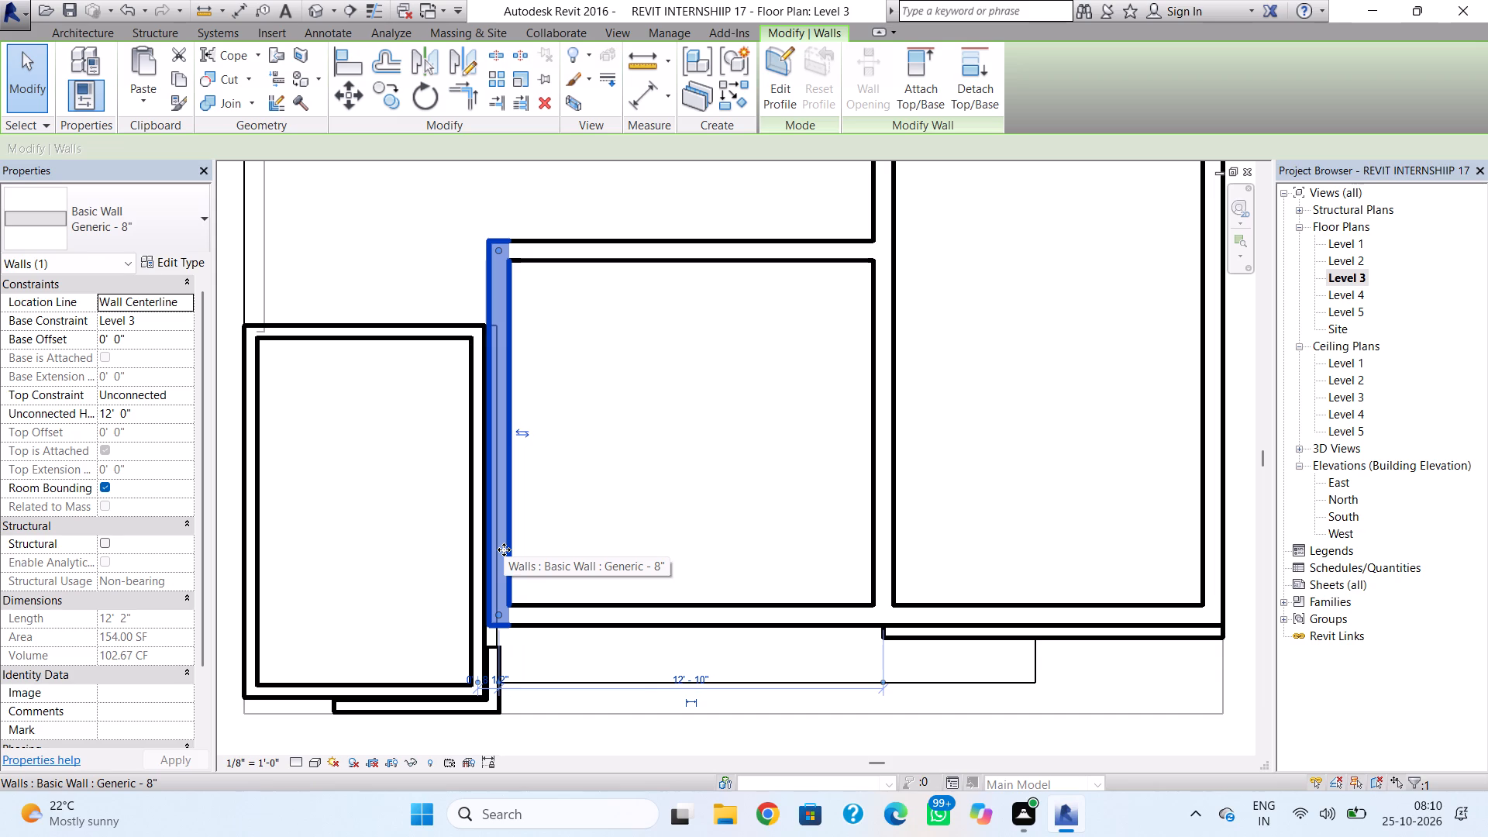
key(Left)
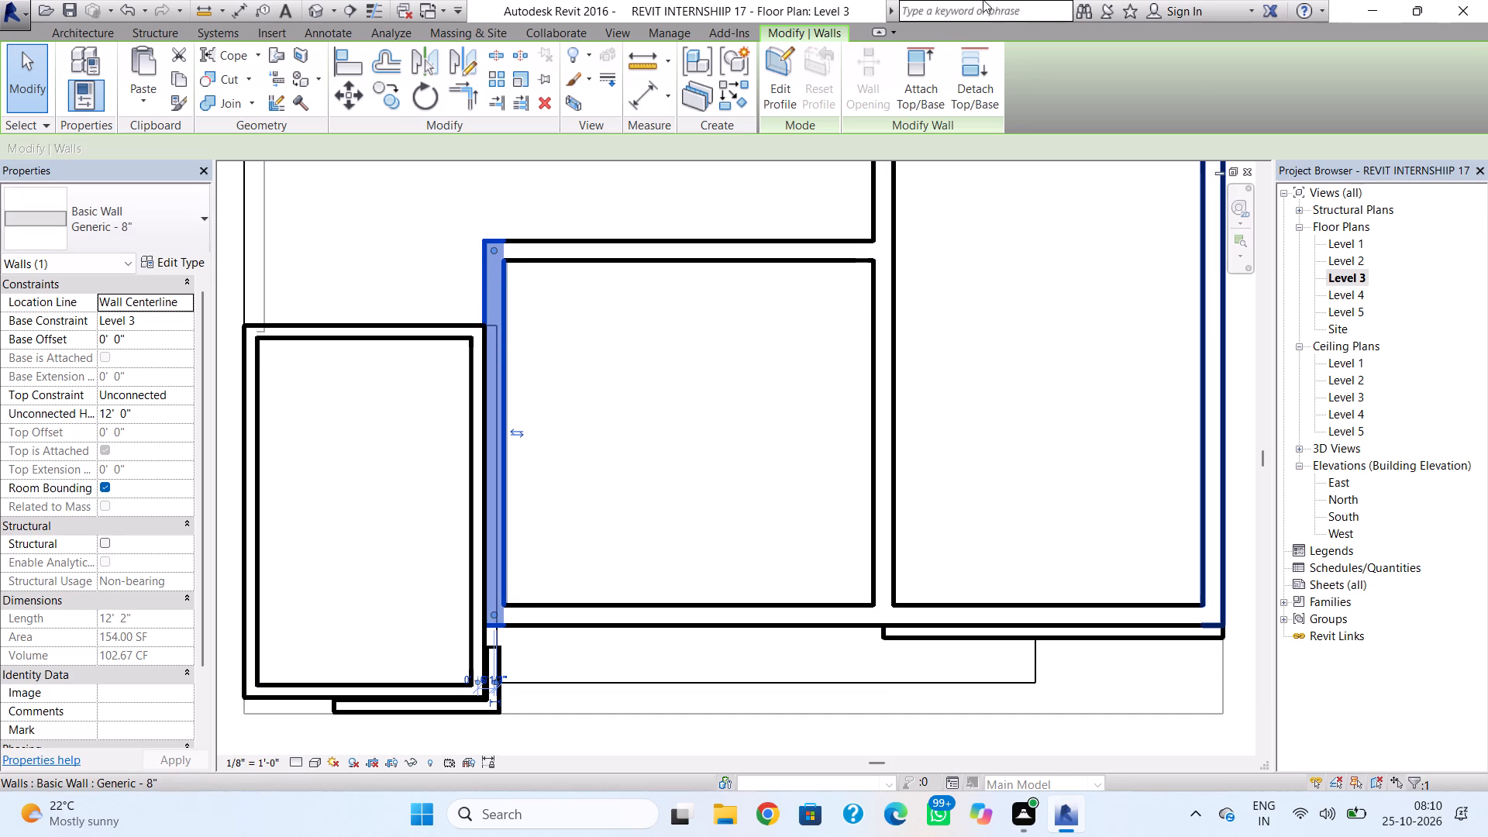
Lower the top of the 5" wall panel on the west enclosure's front face to partway between the two projecting slabs above Level 2.
click(324, 9)
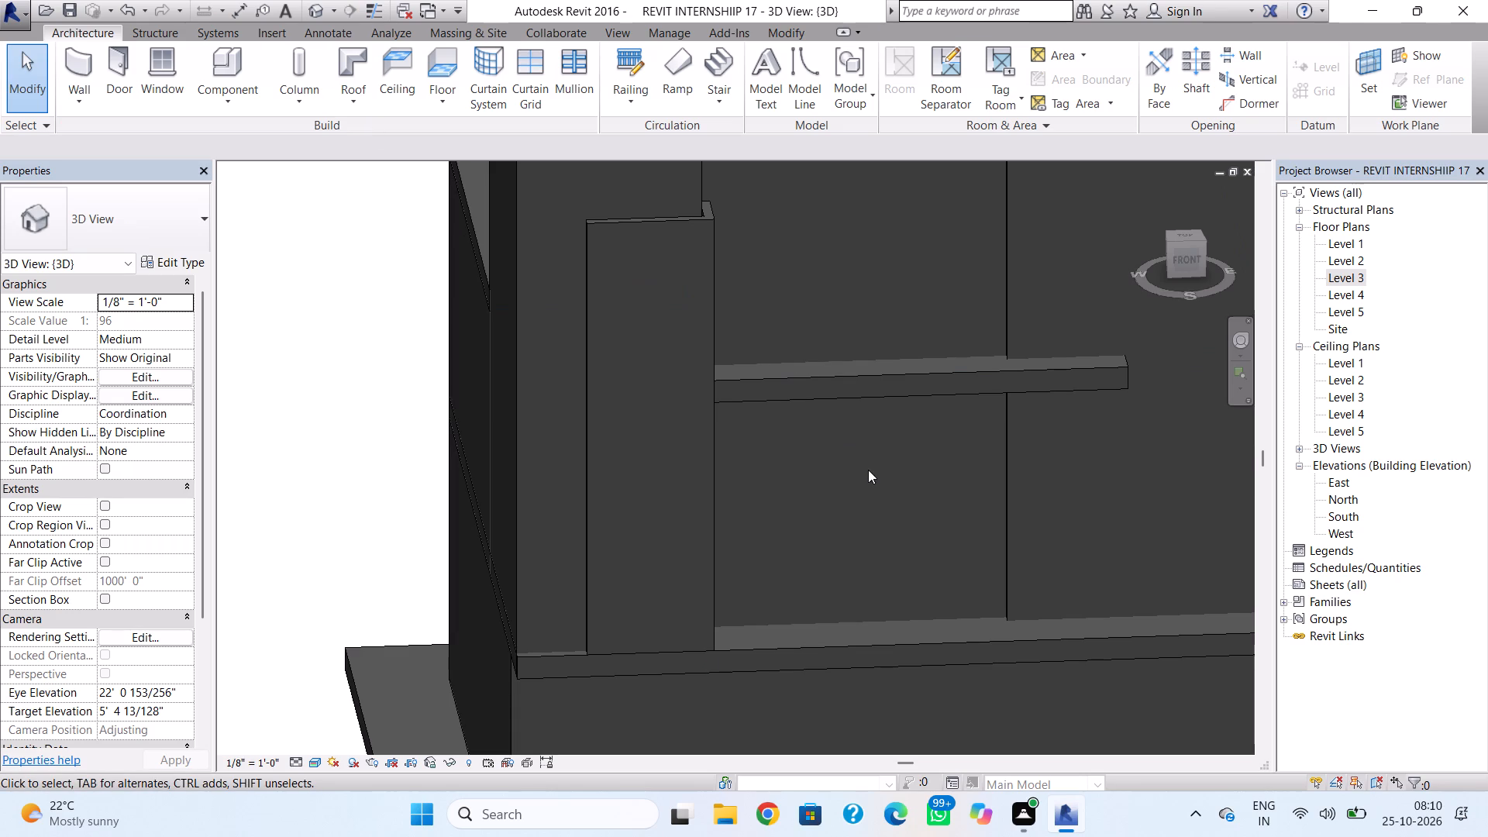
shift+right_drag(879, 494, 790, 523)
middle_drag(789, 511, 777, 742)
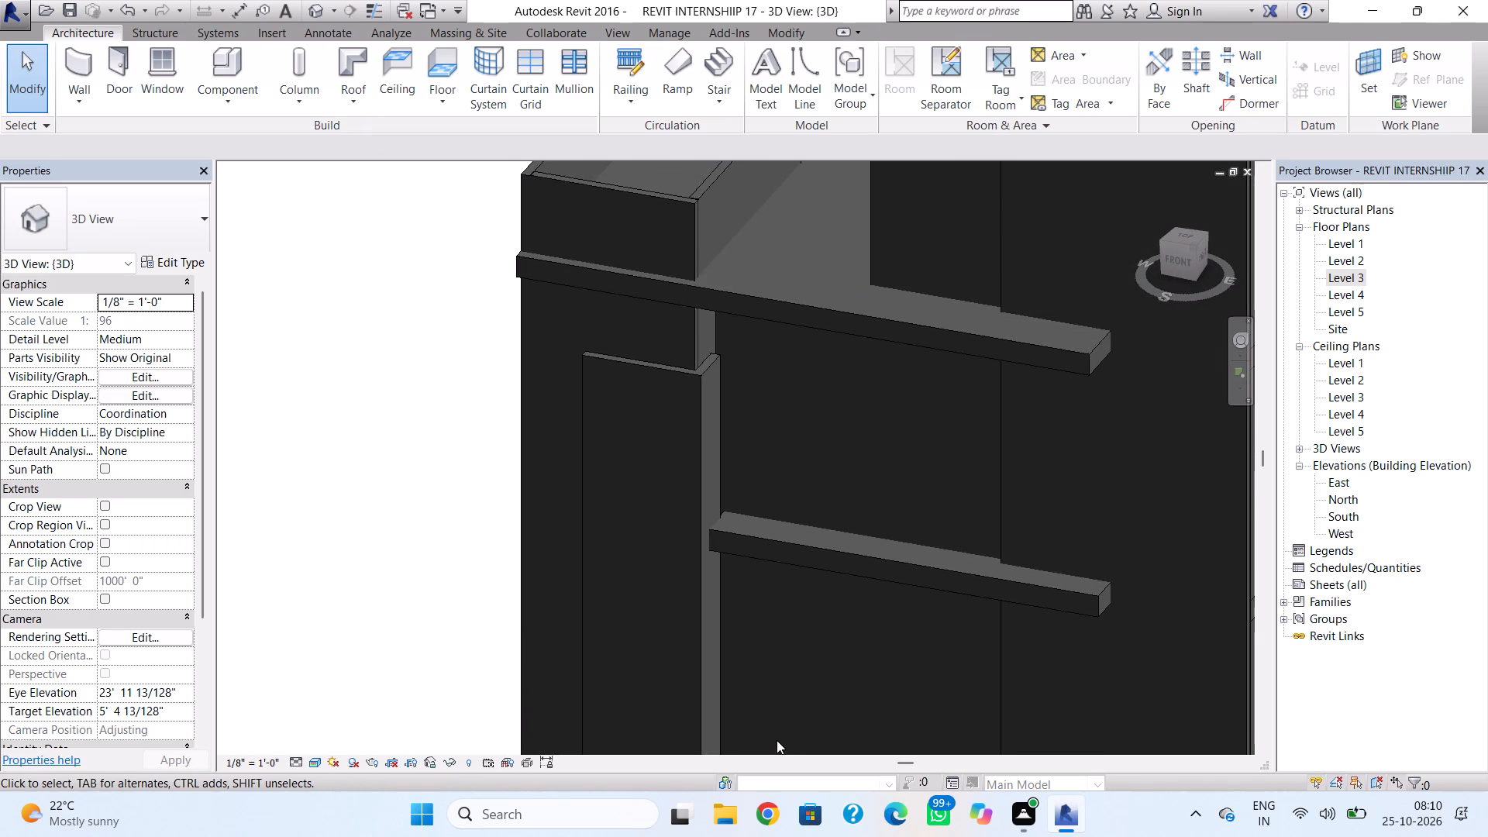
click(673, 366)
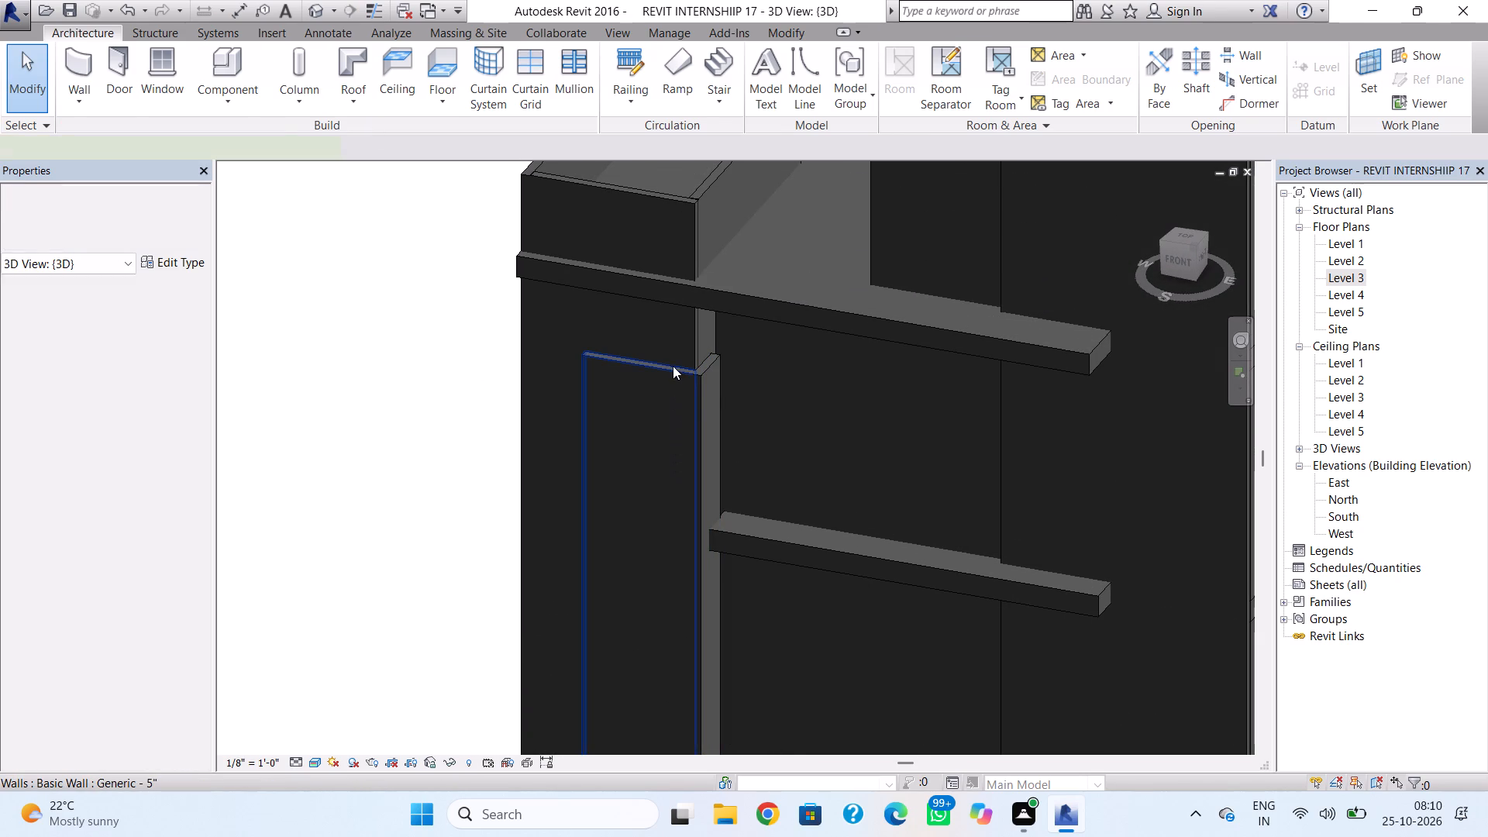
drag(633, 358, 633, 363)
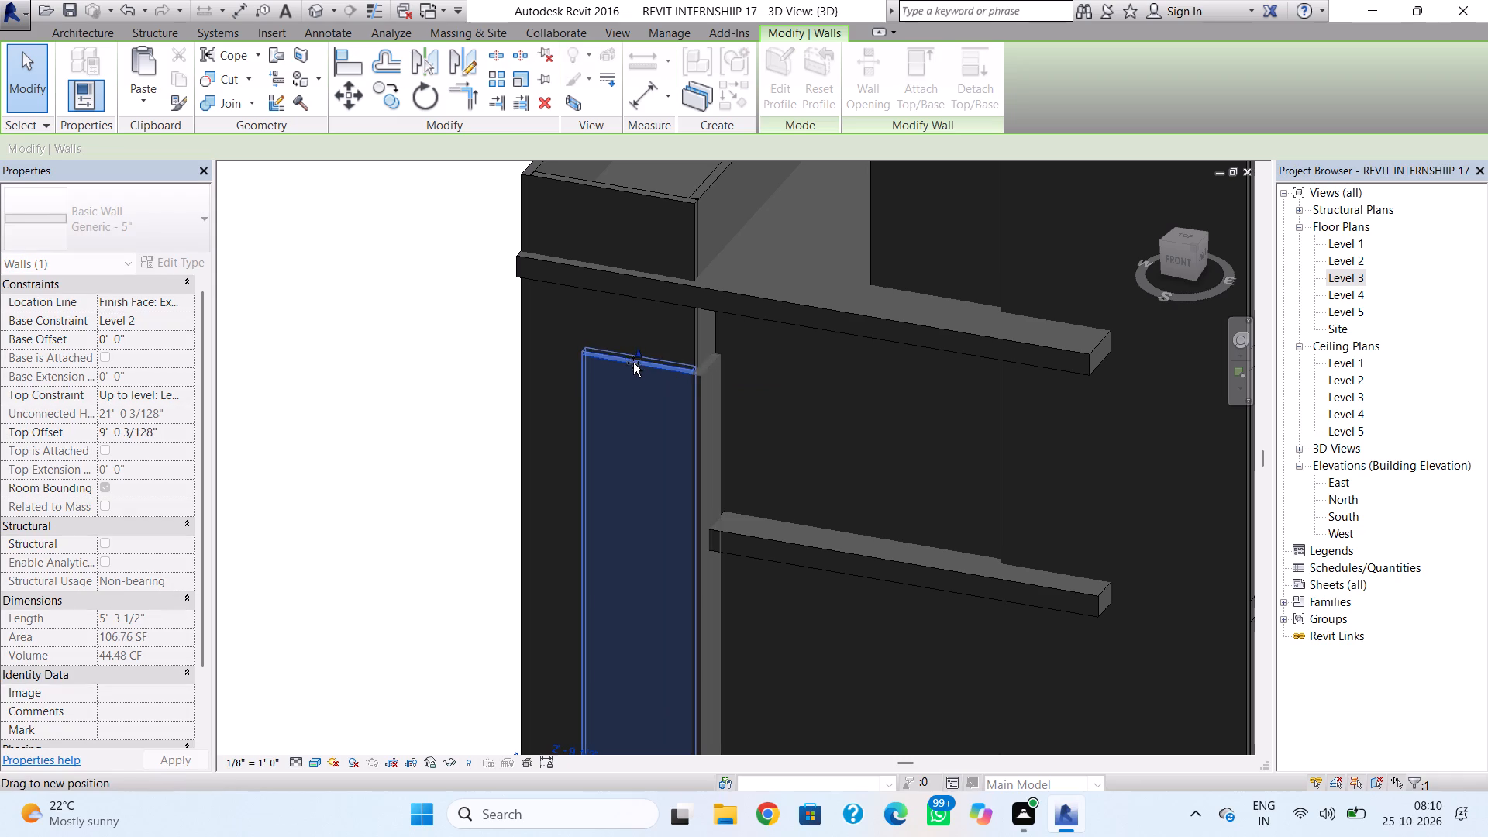
drag(633, 363, 637, 427)
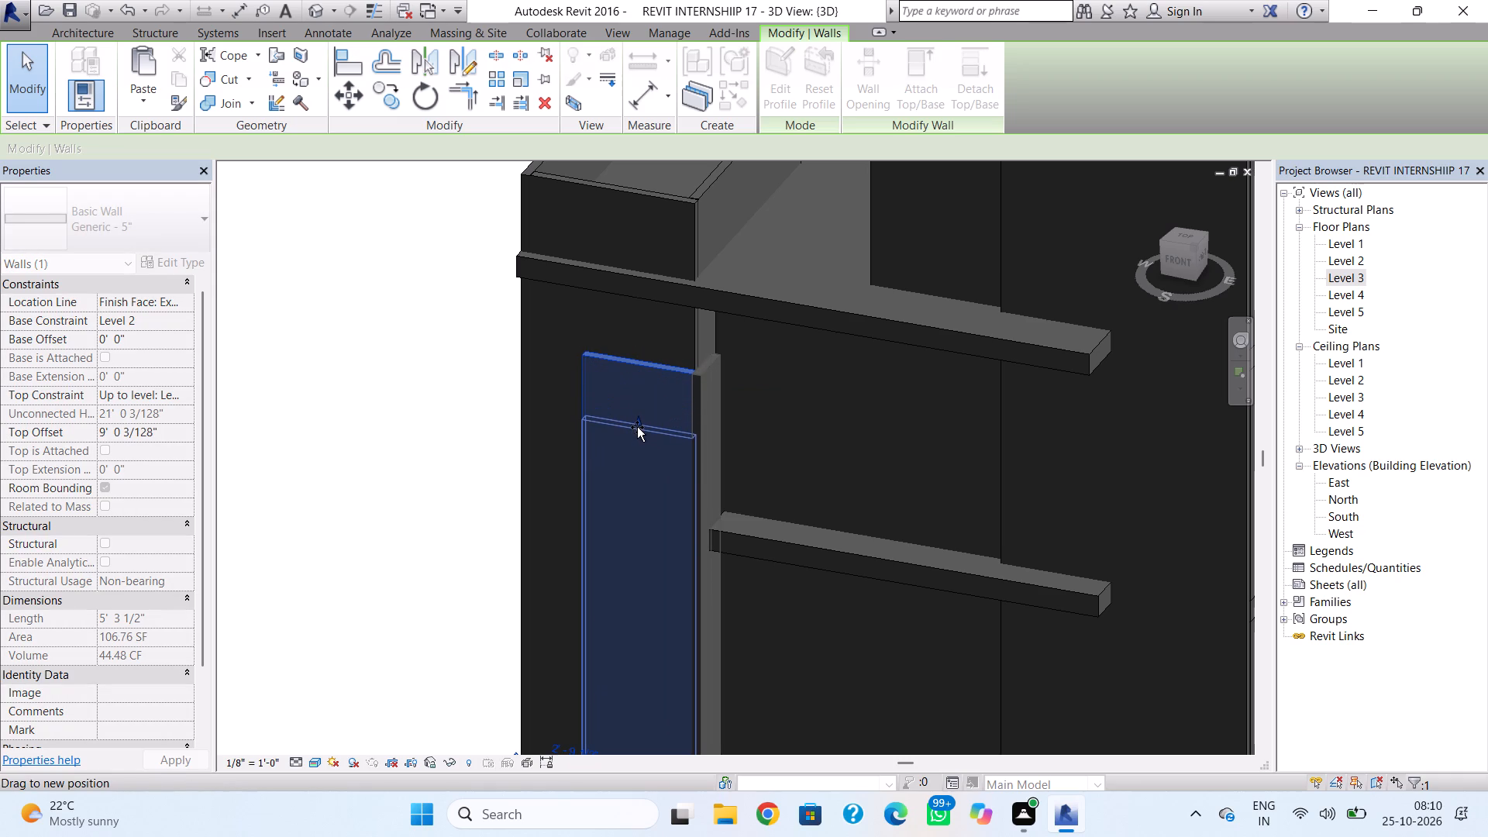
drag(637, 427, 637, 428)
Lower the top of the 2'-long 5" side wall panel beside the west enclosure to a top offset of about 5' 8 5/16", near the front panel's top.
click(704, 380)
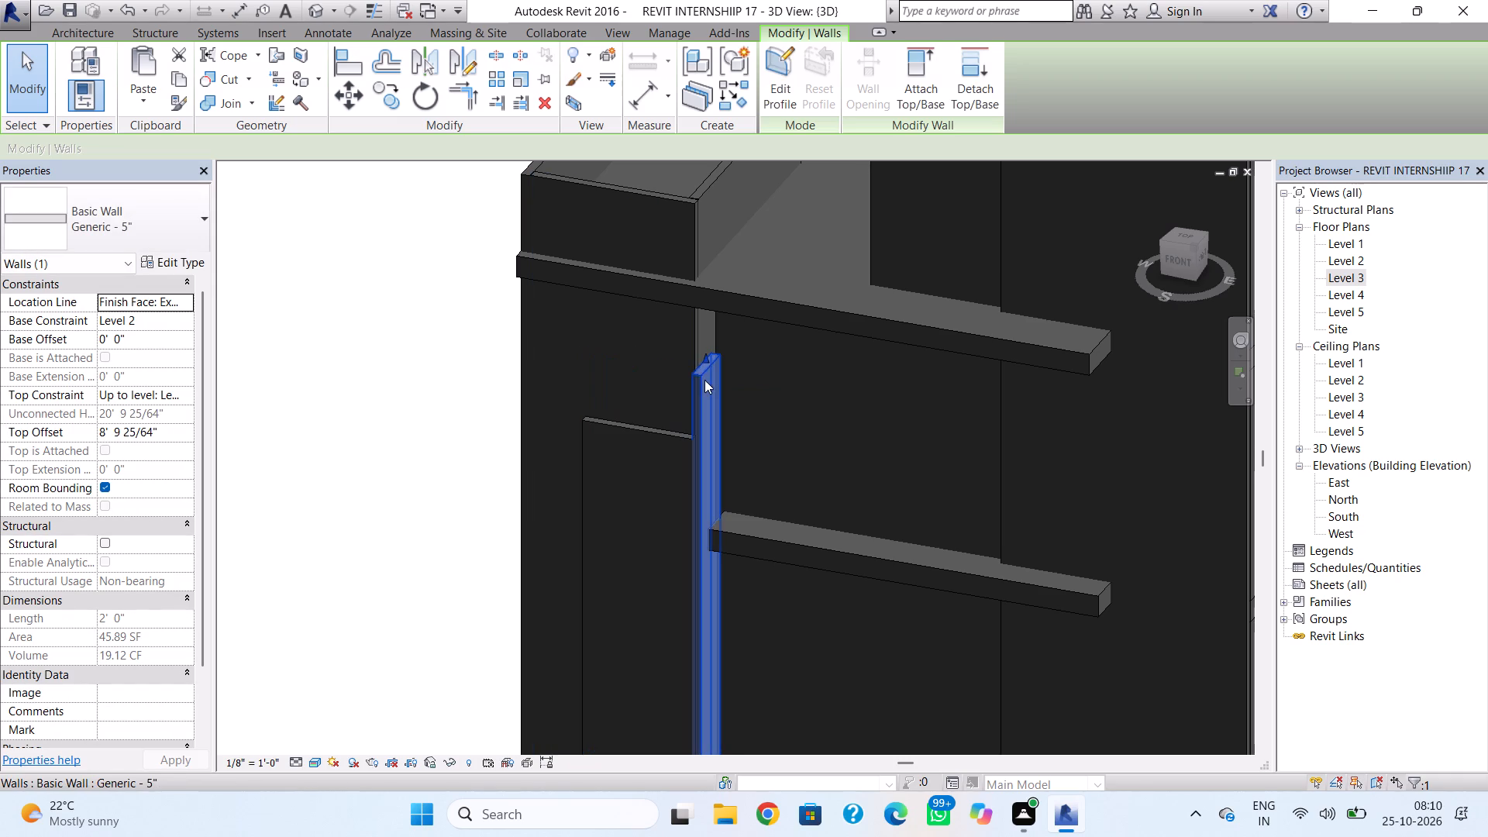
drag(707, 356, 711, 422)
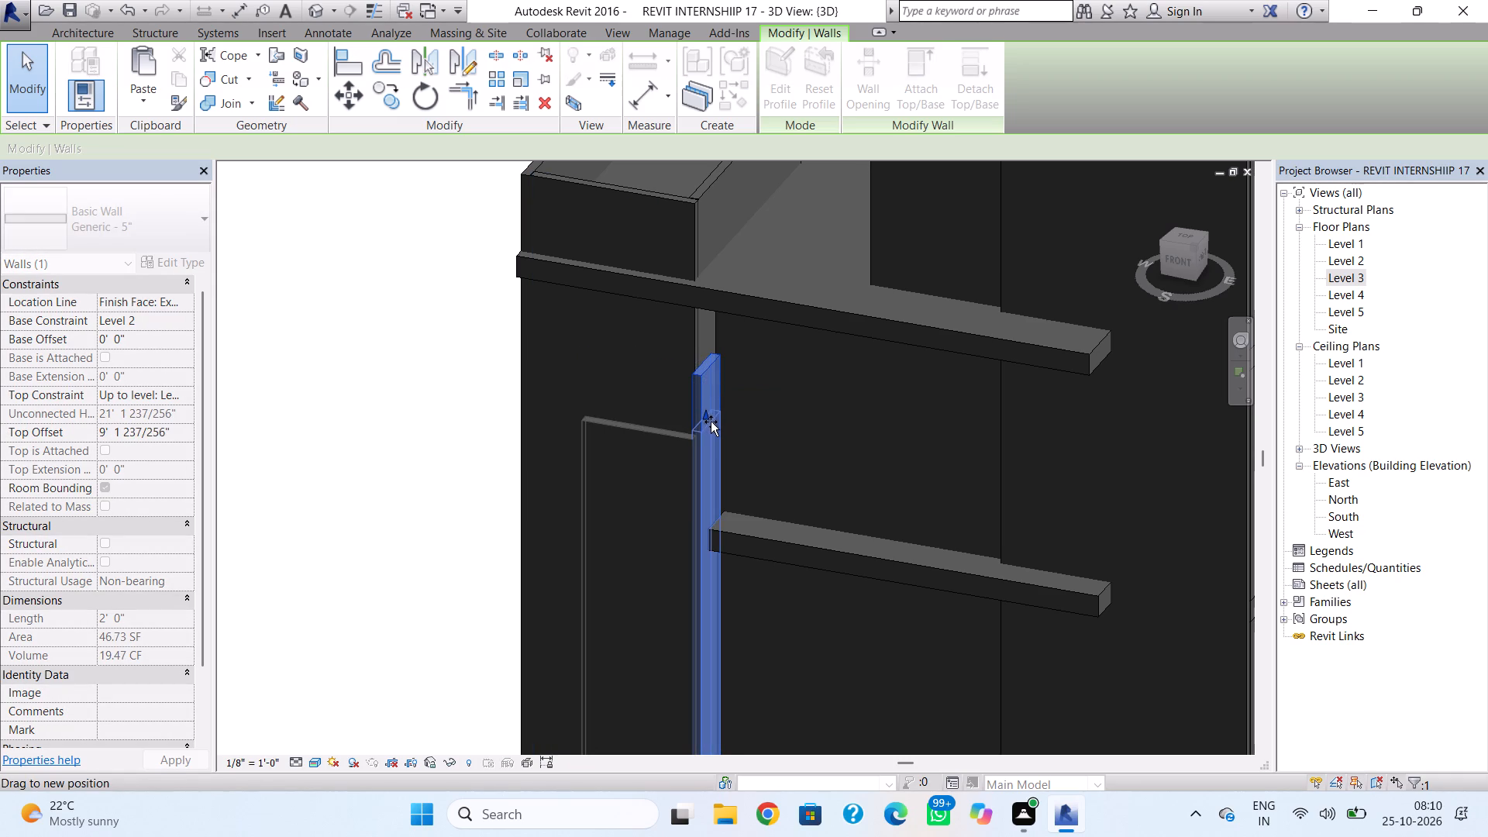
drag(711, 422, 711, 425)
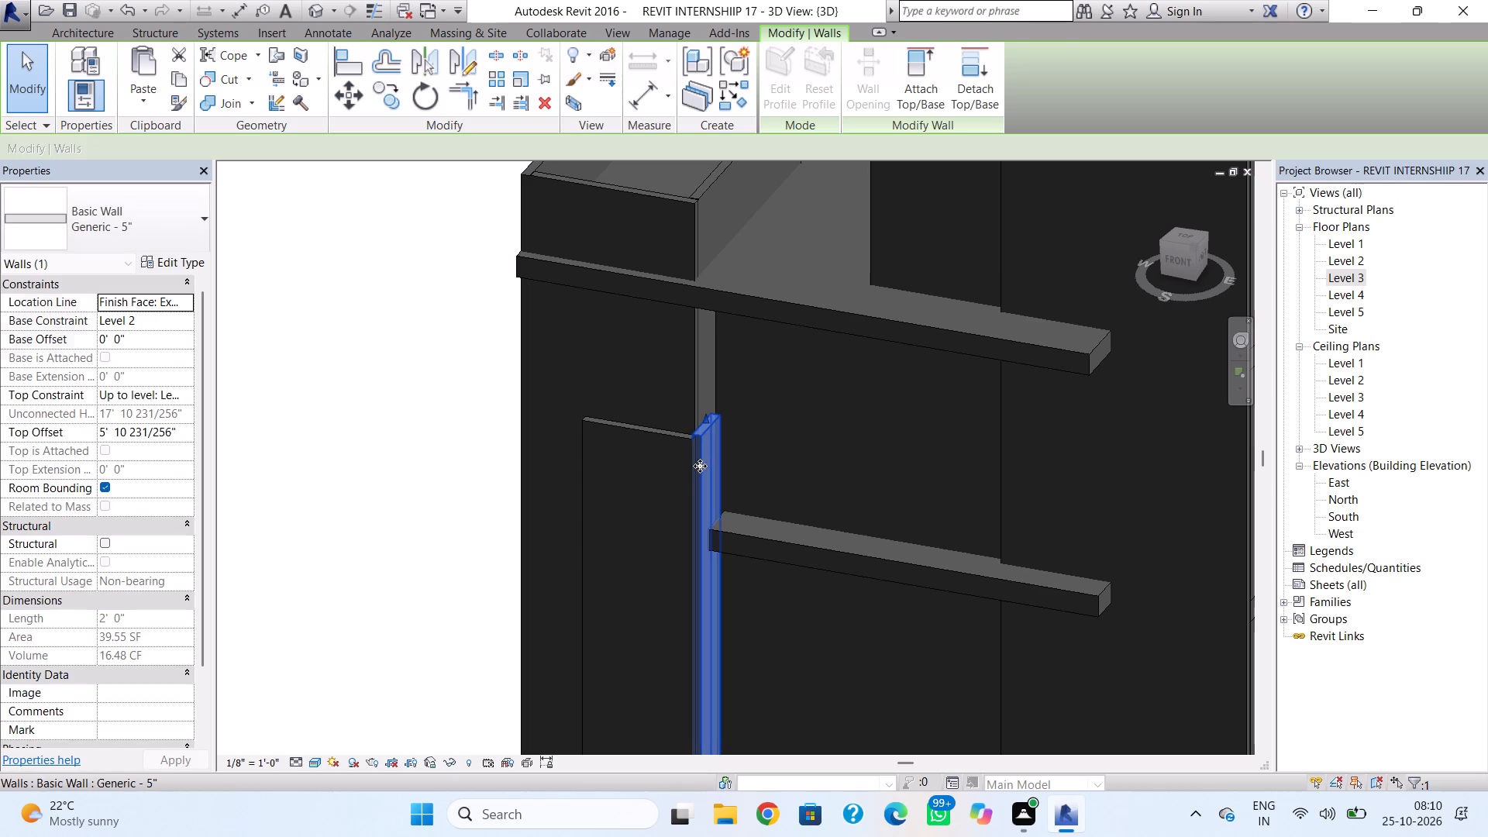
key(Escape)
scroll(702, 465, up, 5)
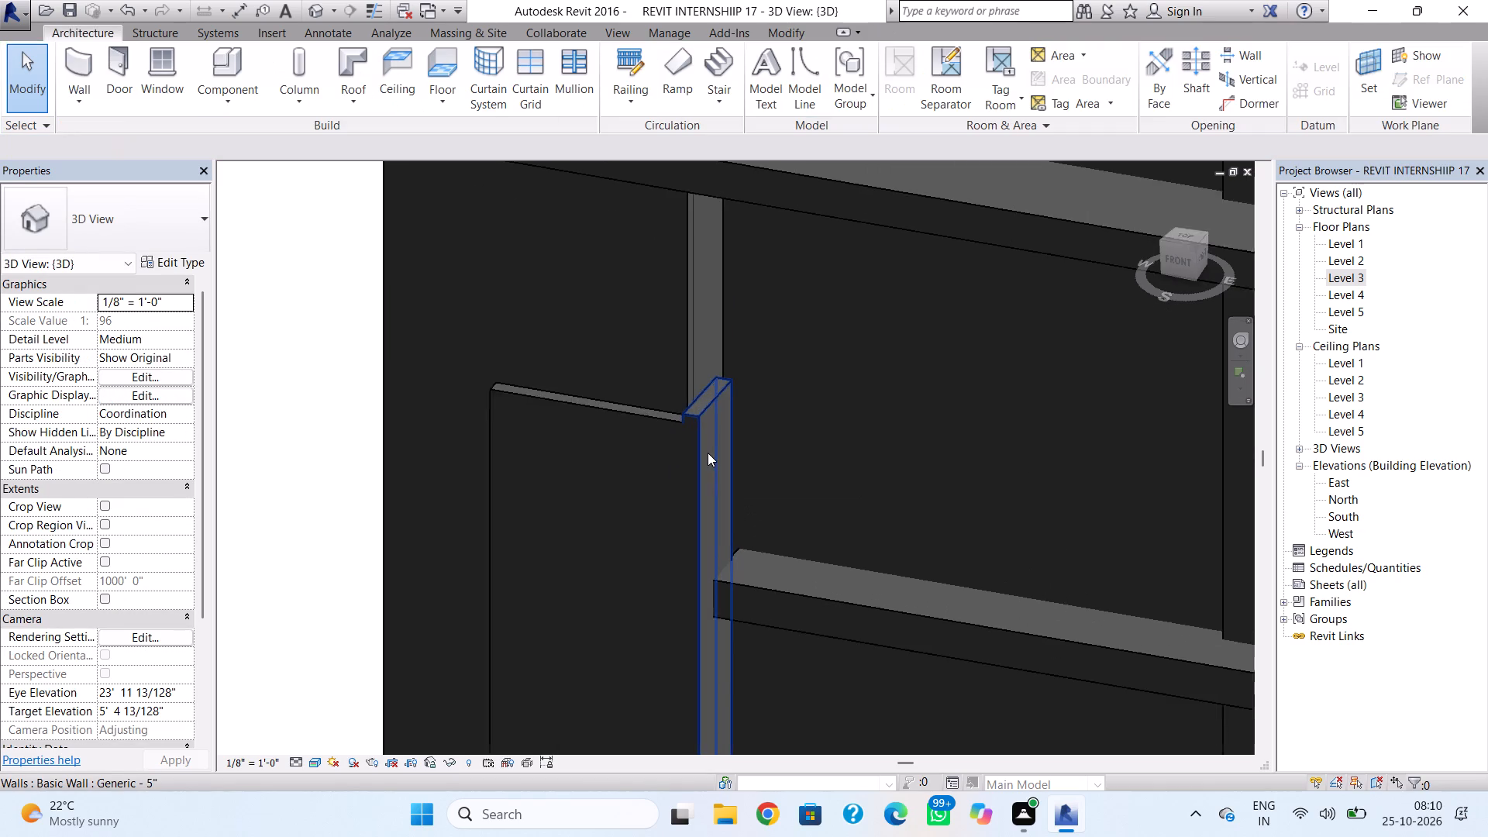
scroll(708, 453, up, 5)
click(730, 325)
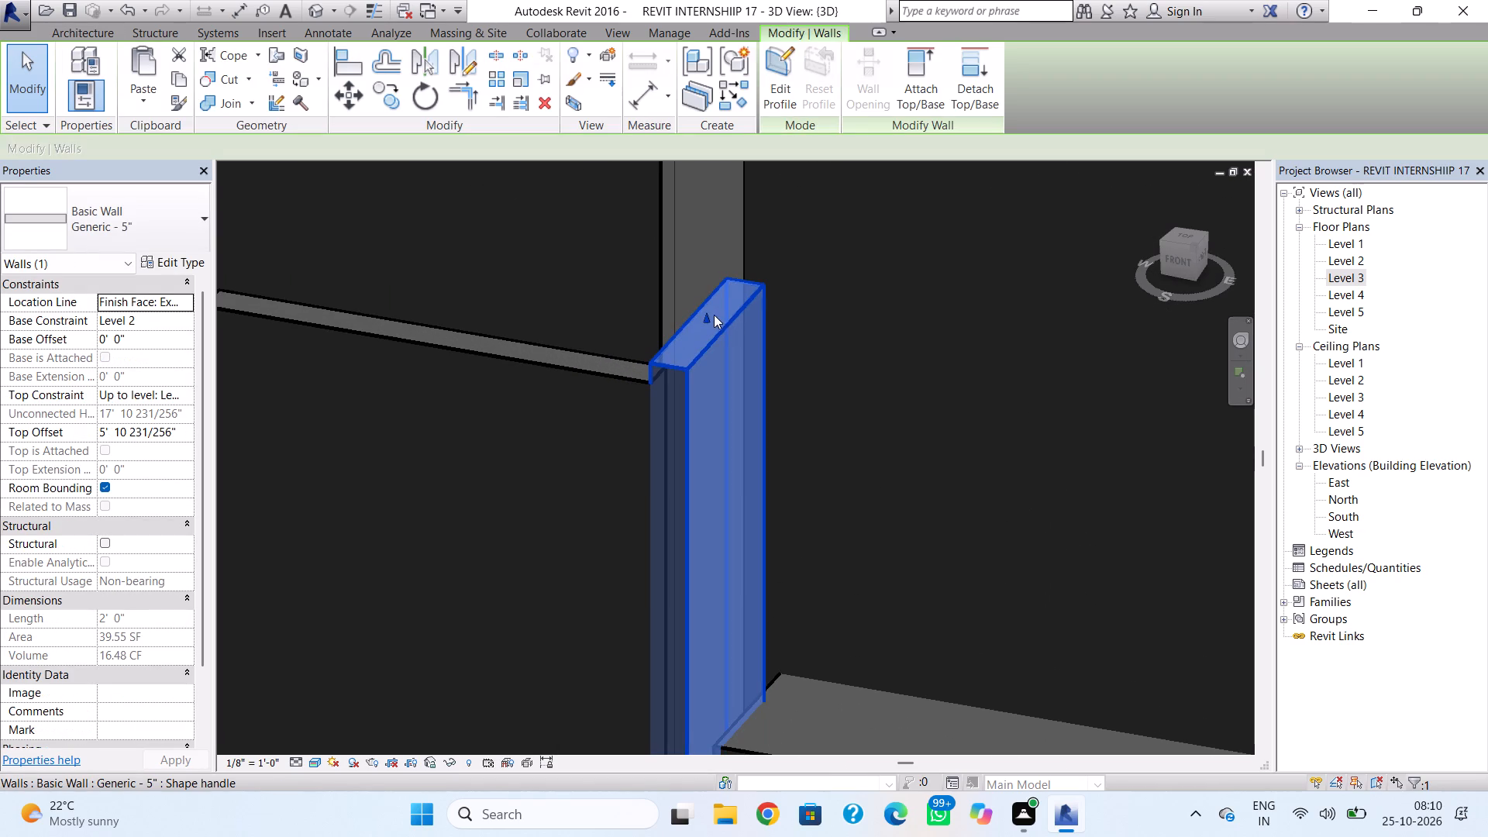
drag(709, 316, 712, 336)
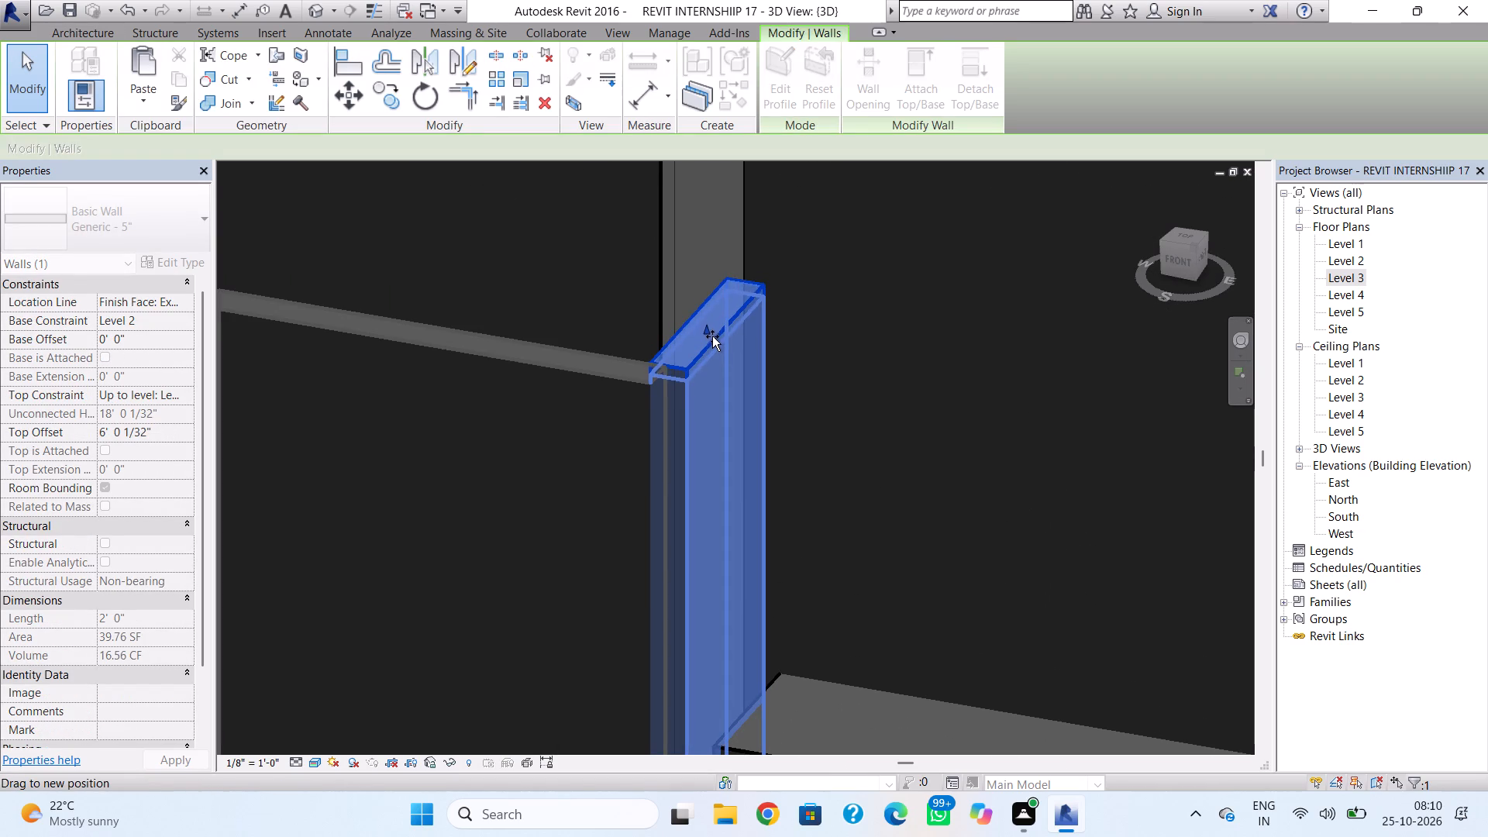
drag(712, 336, 715, 343)
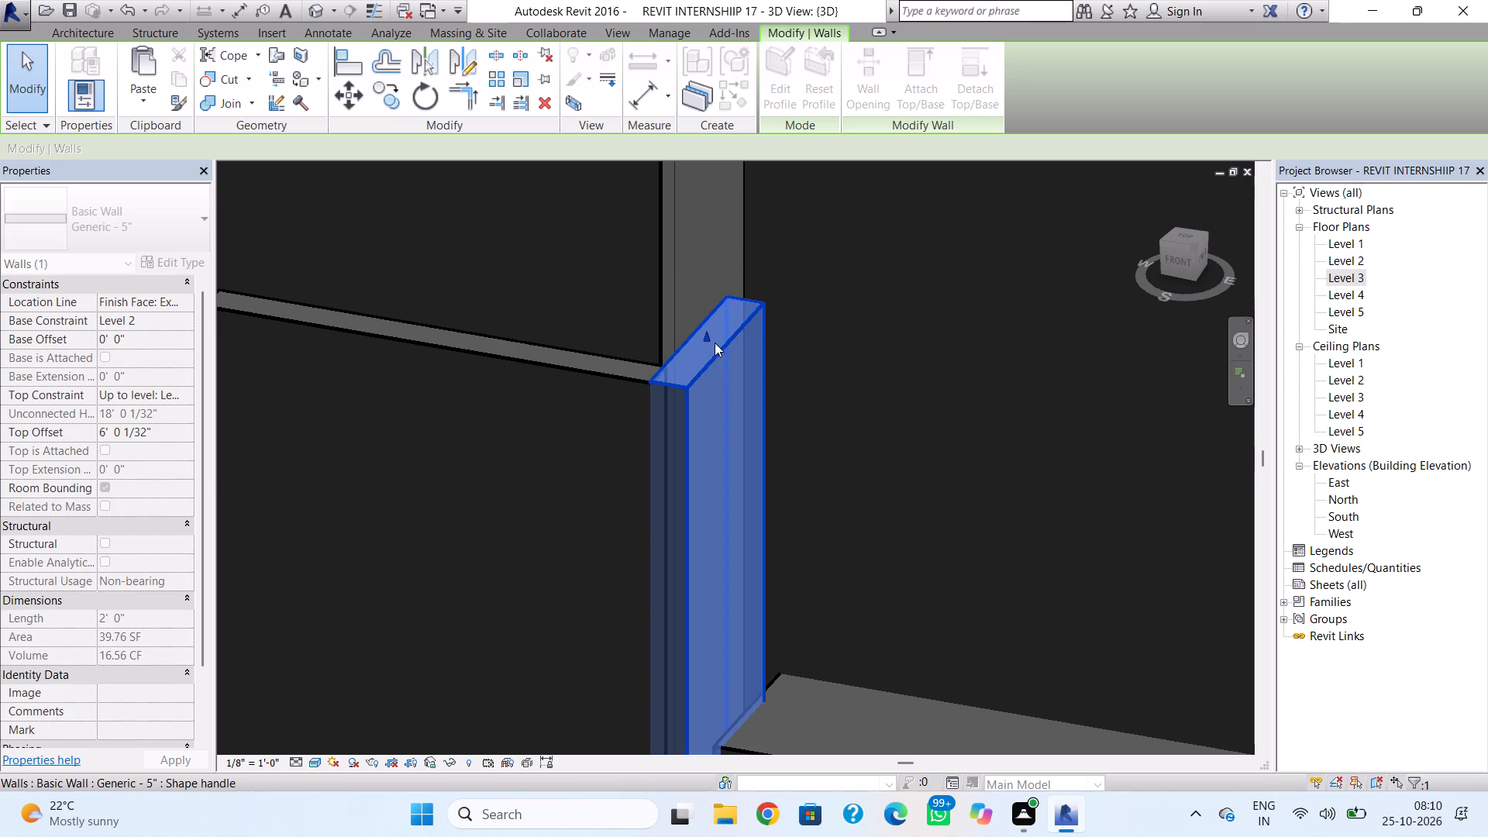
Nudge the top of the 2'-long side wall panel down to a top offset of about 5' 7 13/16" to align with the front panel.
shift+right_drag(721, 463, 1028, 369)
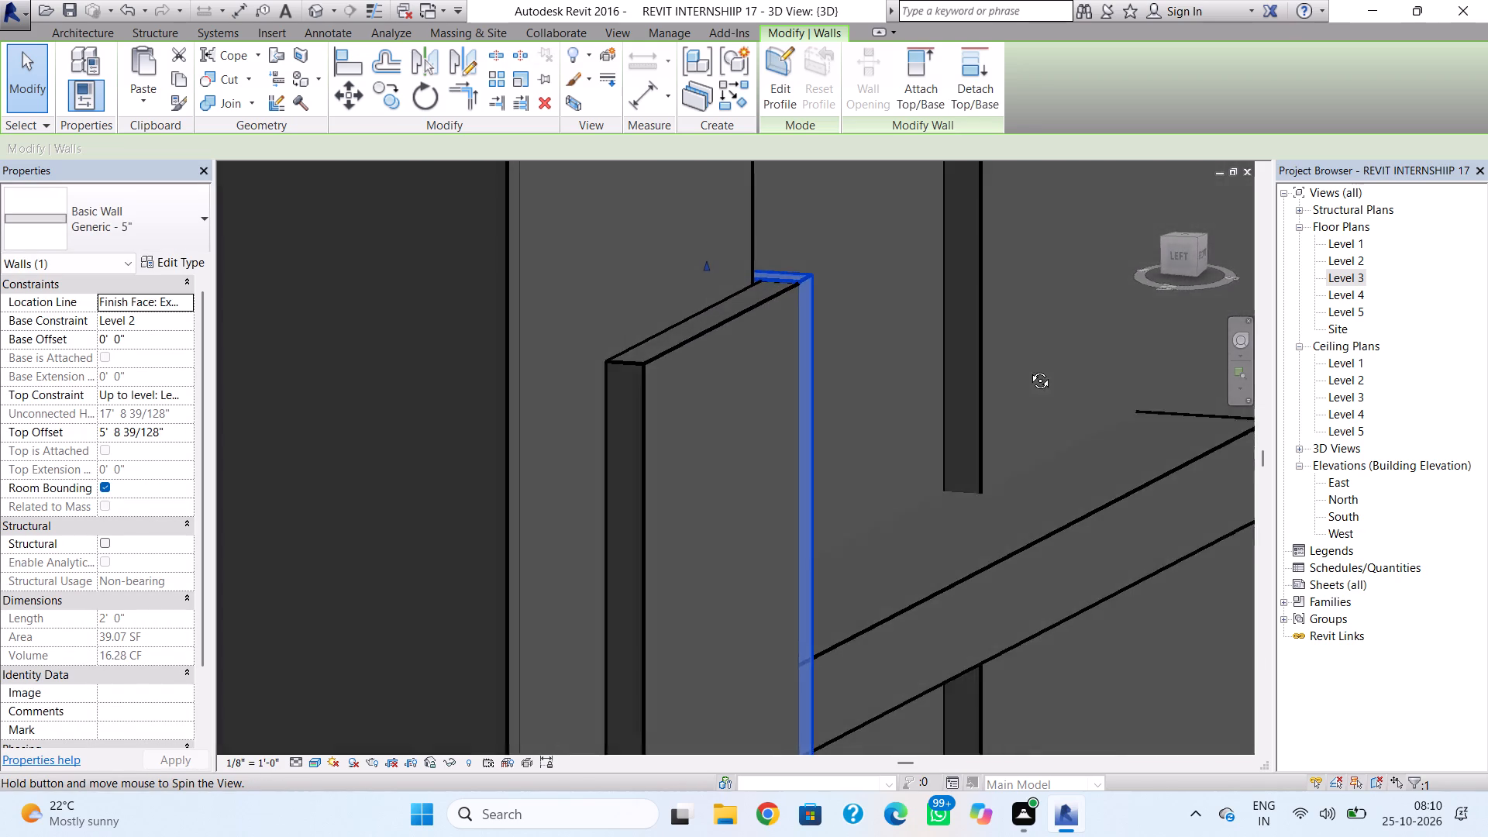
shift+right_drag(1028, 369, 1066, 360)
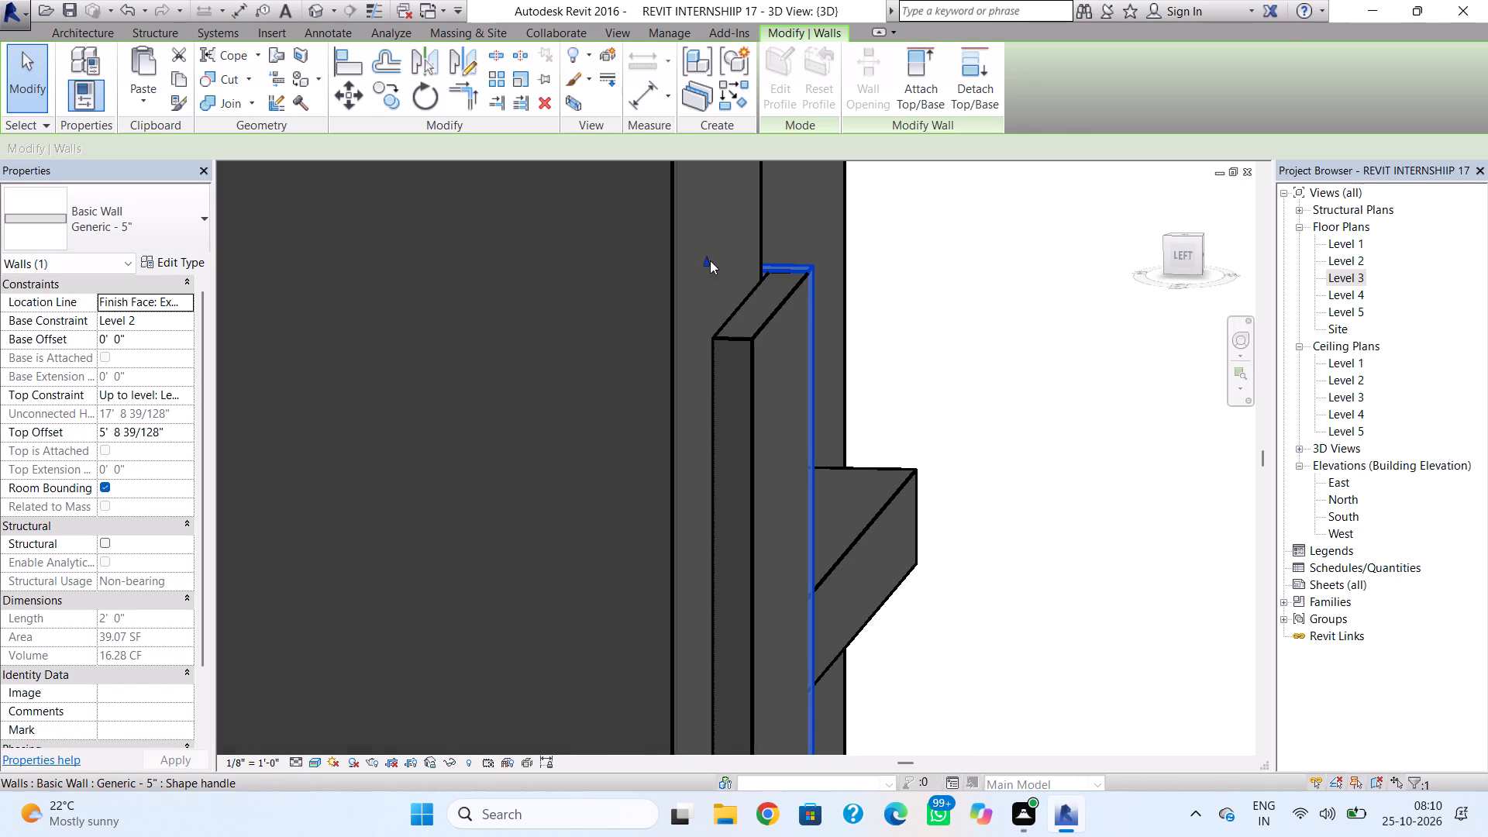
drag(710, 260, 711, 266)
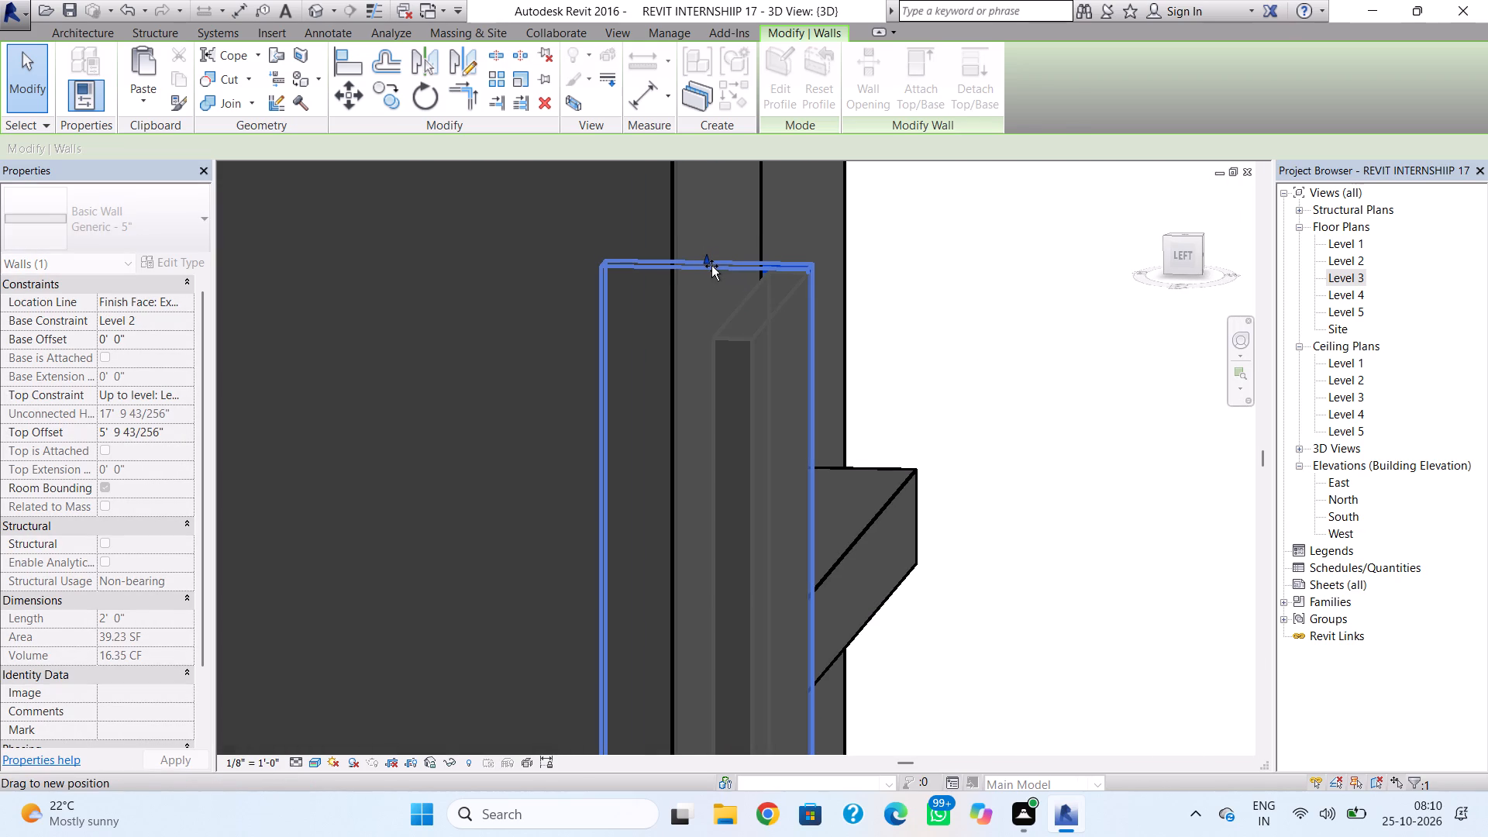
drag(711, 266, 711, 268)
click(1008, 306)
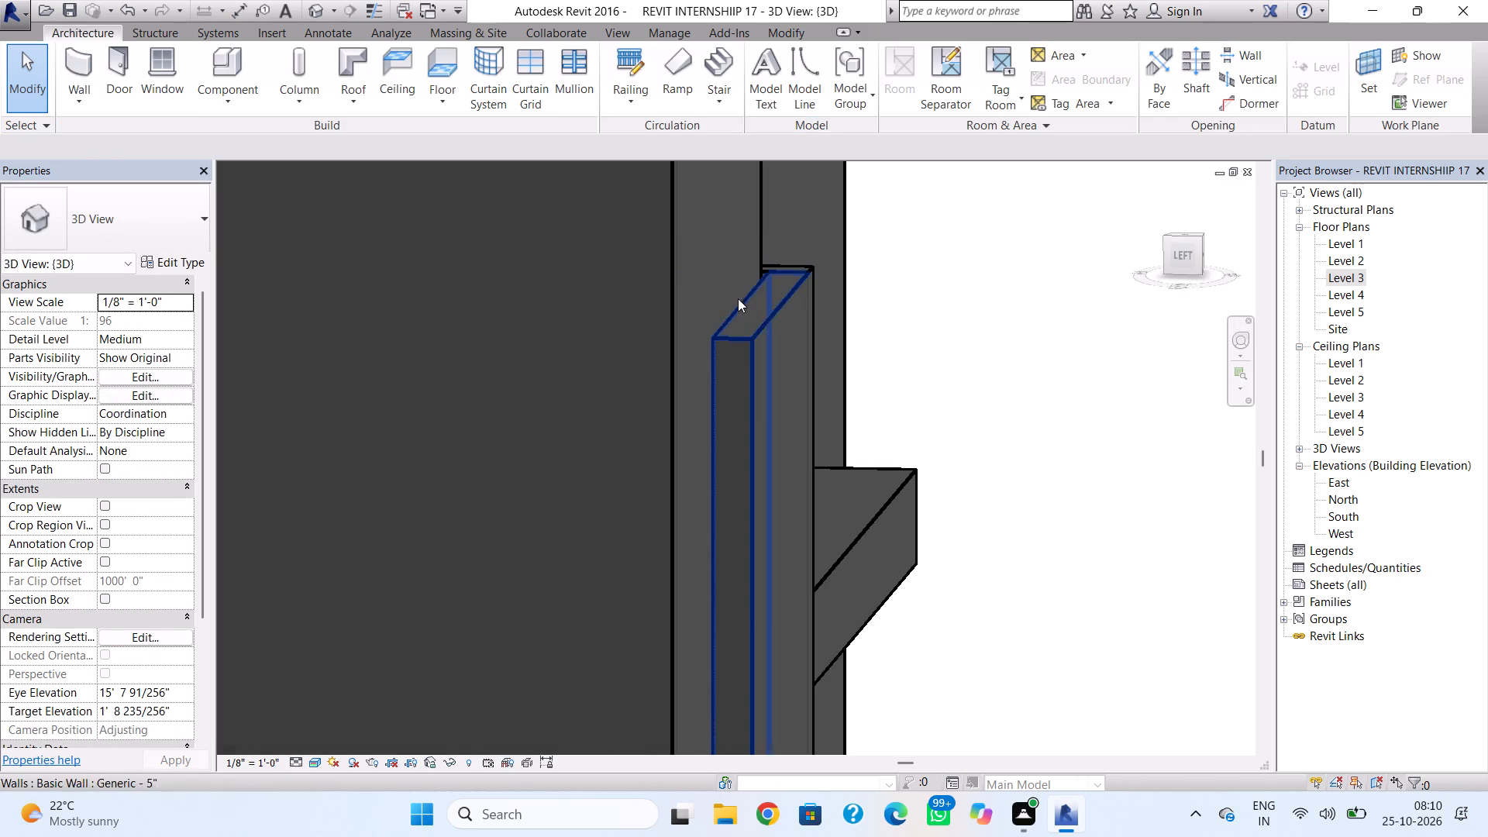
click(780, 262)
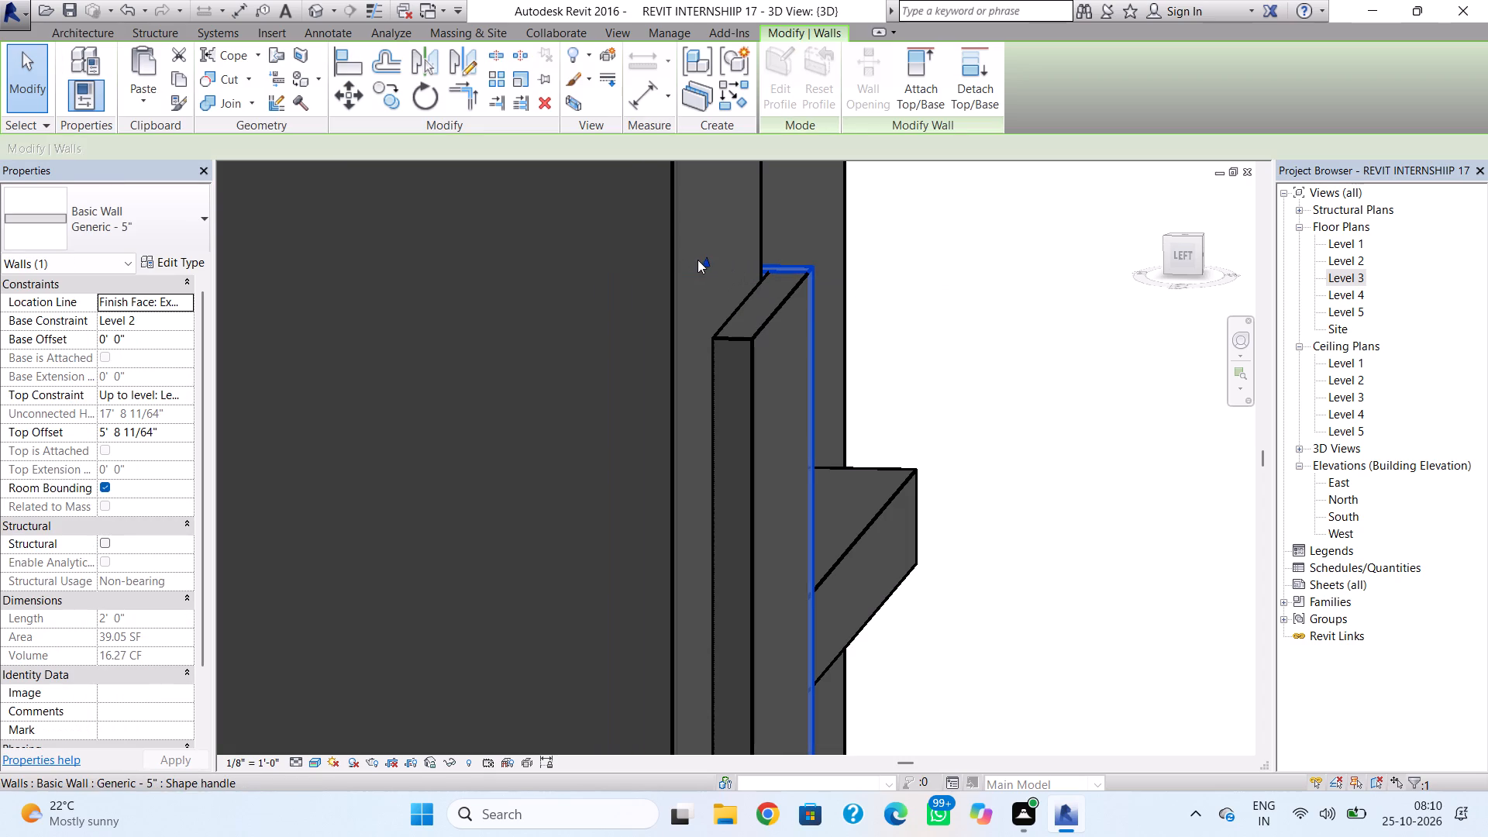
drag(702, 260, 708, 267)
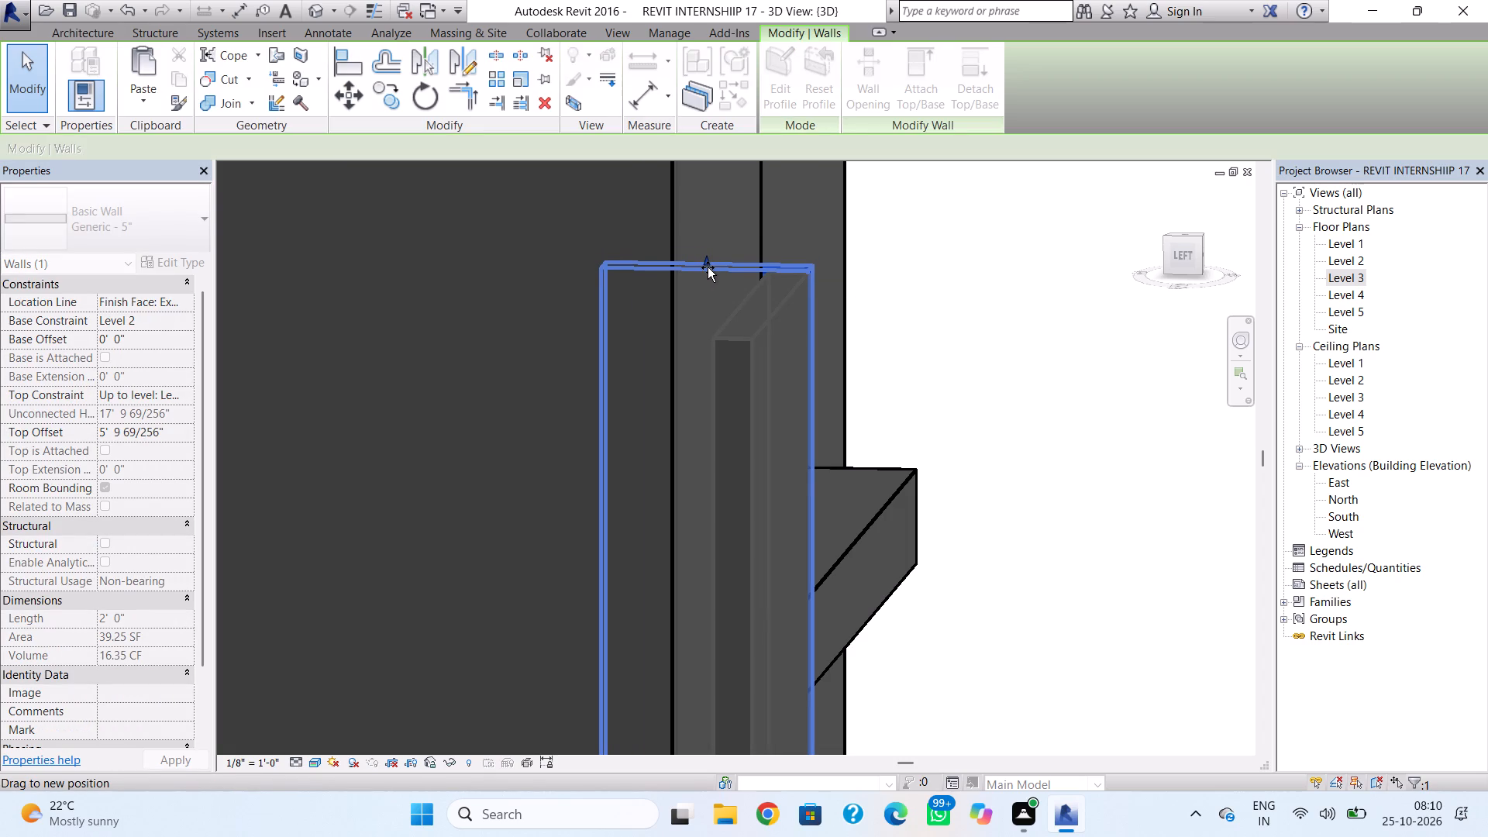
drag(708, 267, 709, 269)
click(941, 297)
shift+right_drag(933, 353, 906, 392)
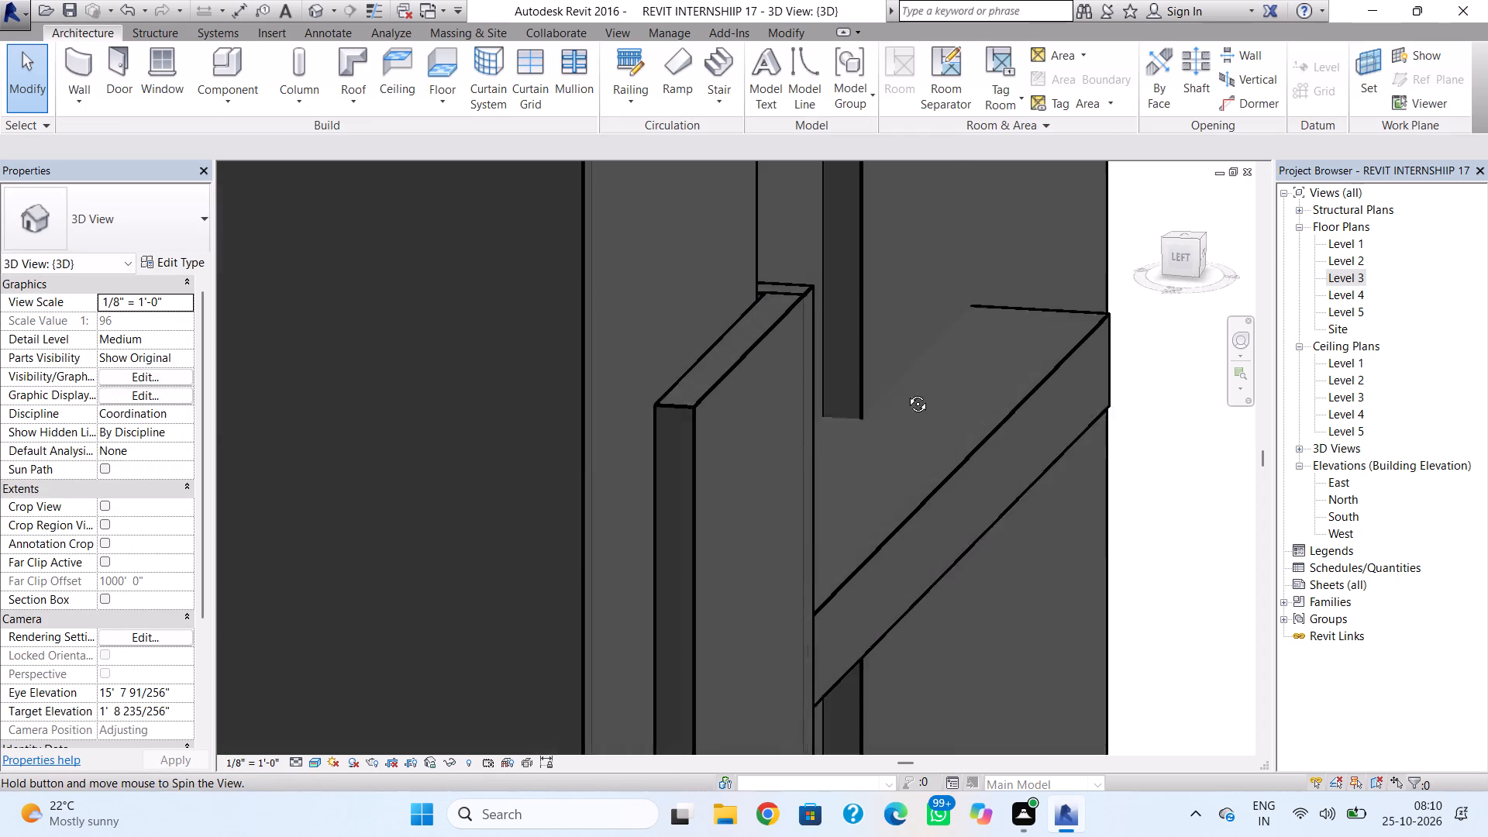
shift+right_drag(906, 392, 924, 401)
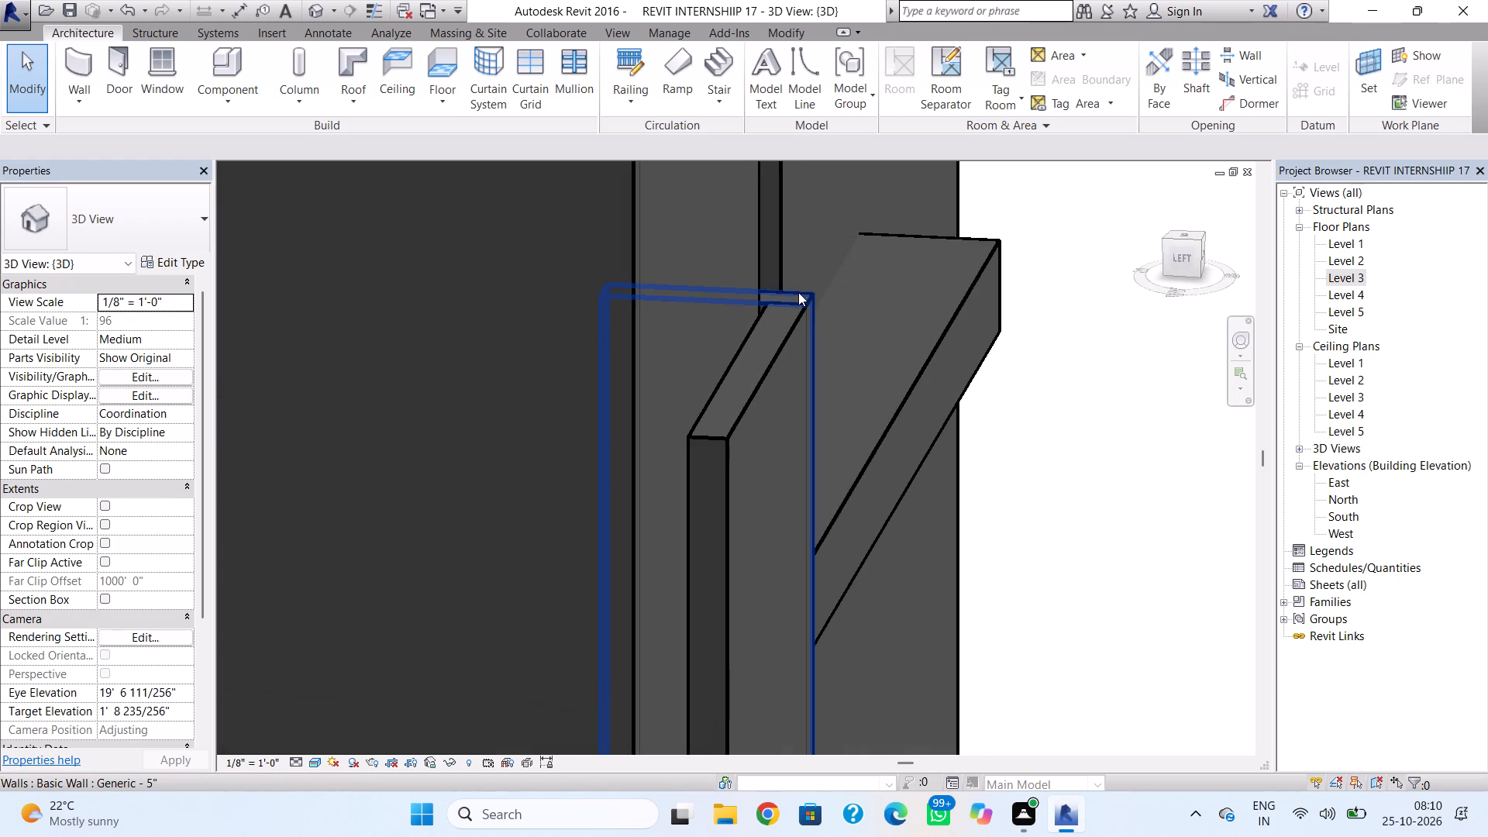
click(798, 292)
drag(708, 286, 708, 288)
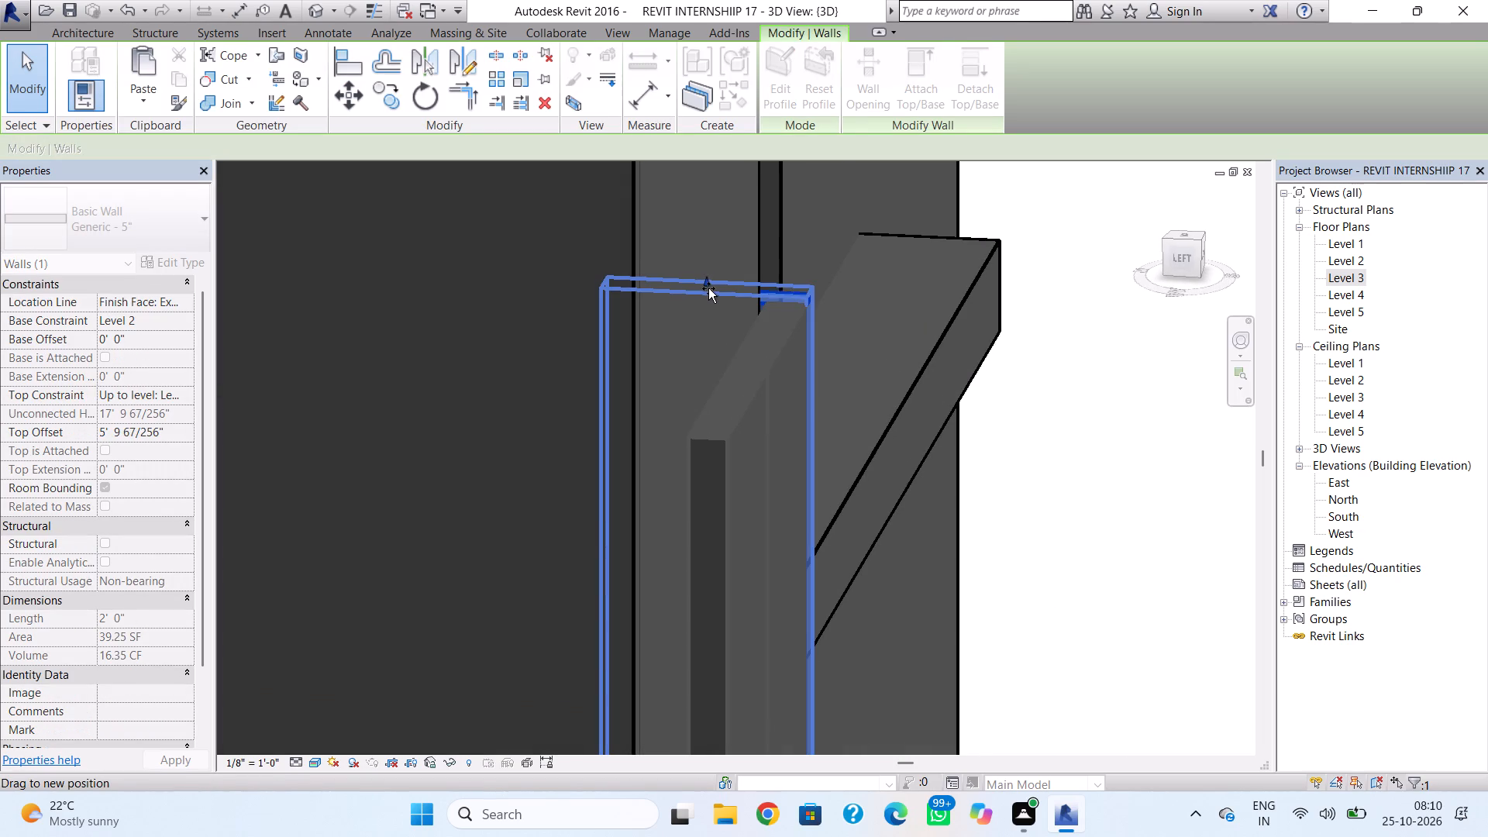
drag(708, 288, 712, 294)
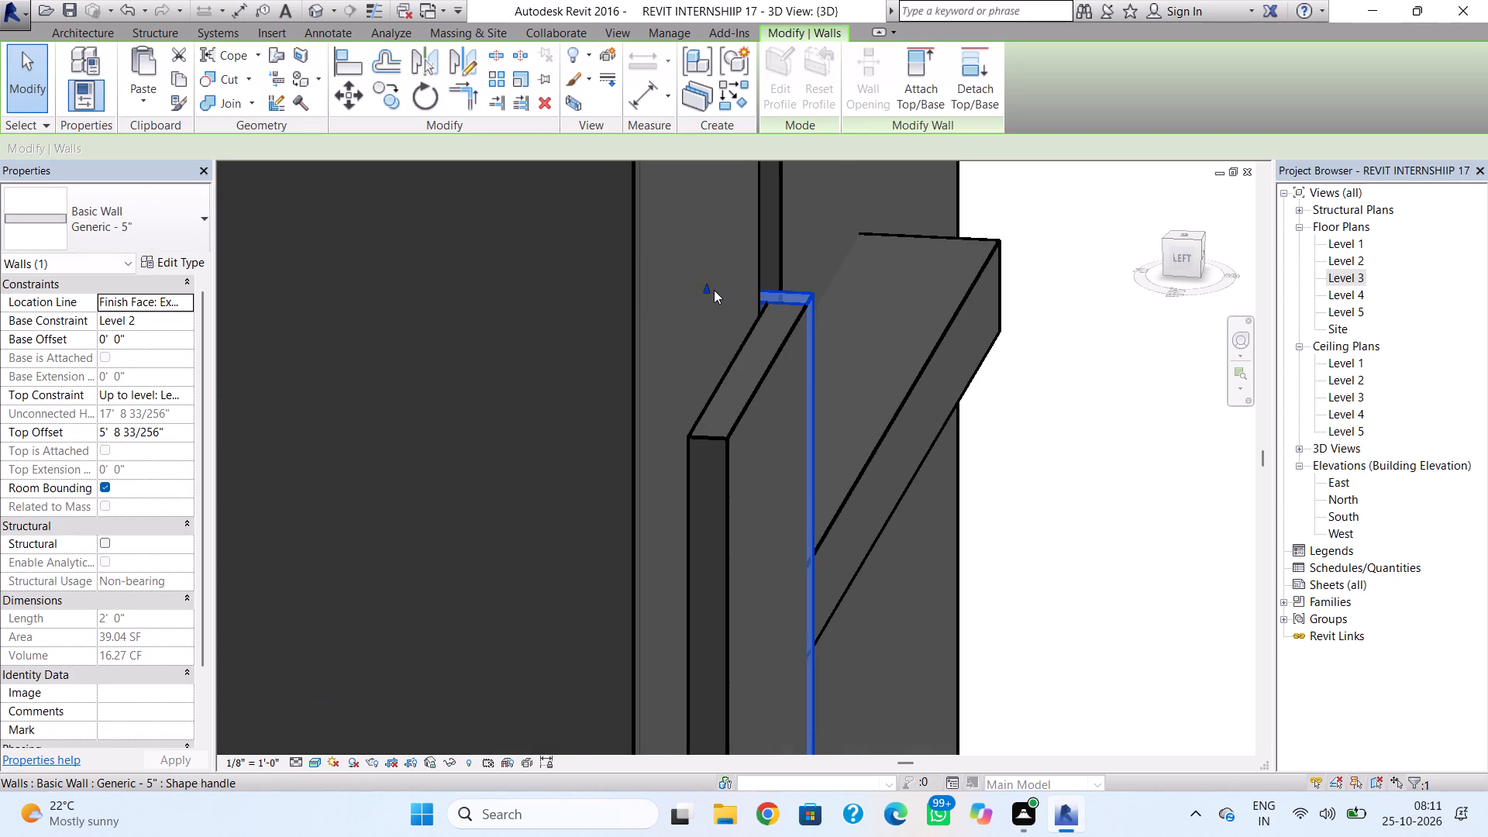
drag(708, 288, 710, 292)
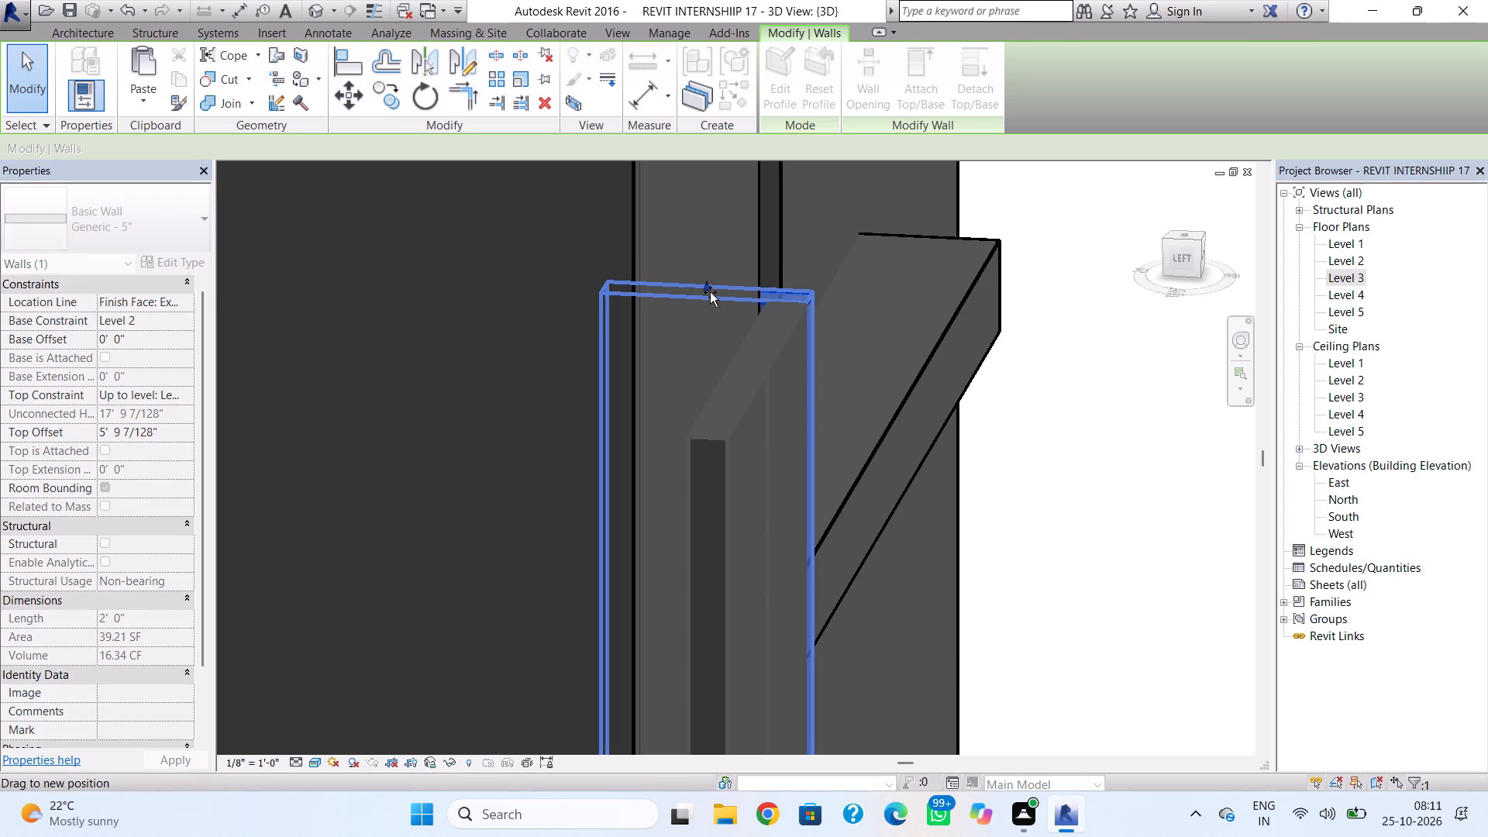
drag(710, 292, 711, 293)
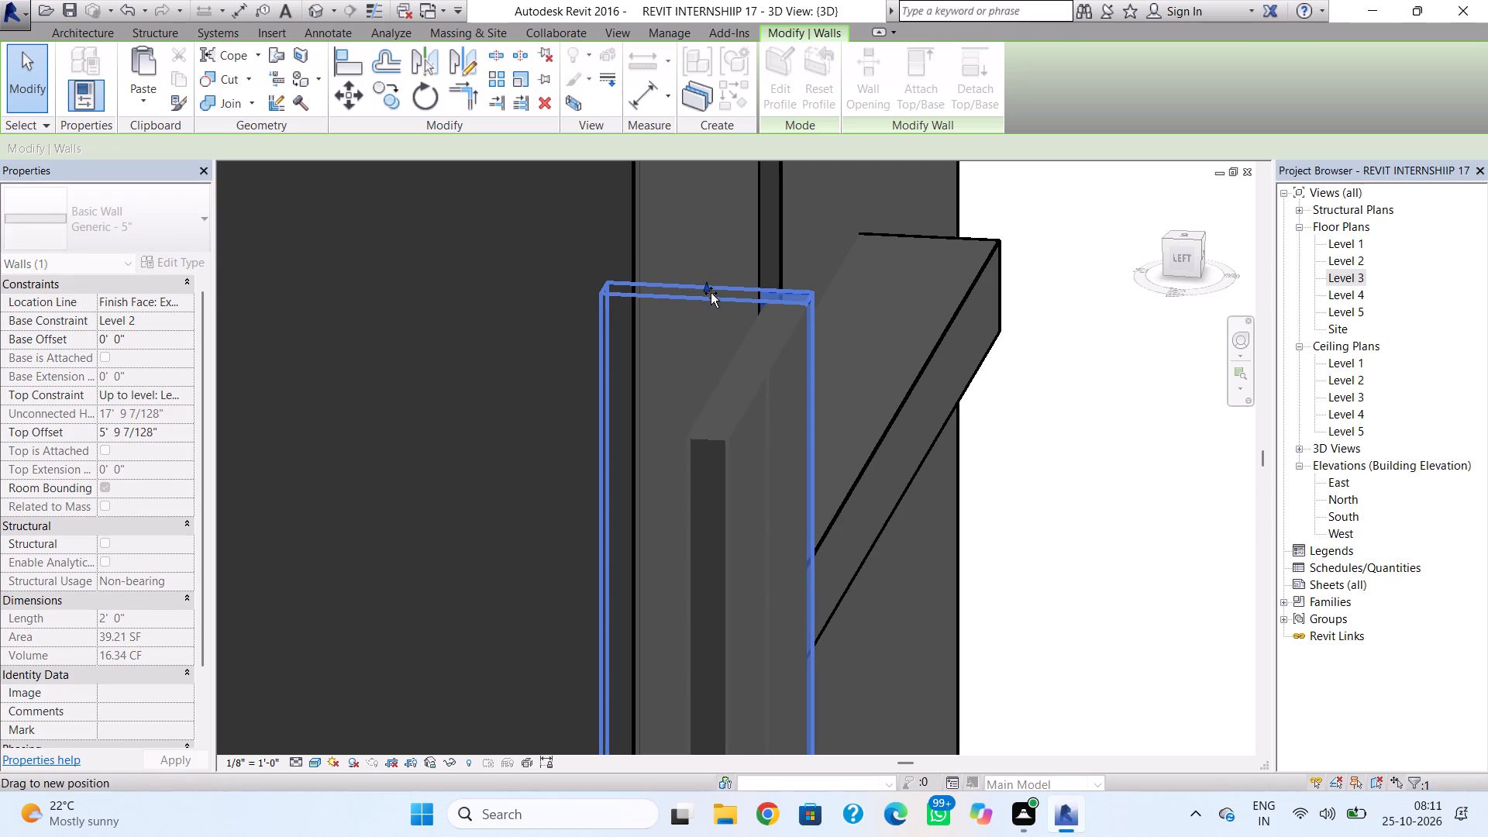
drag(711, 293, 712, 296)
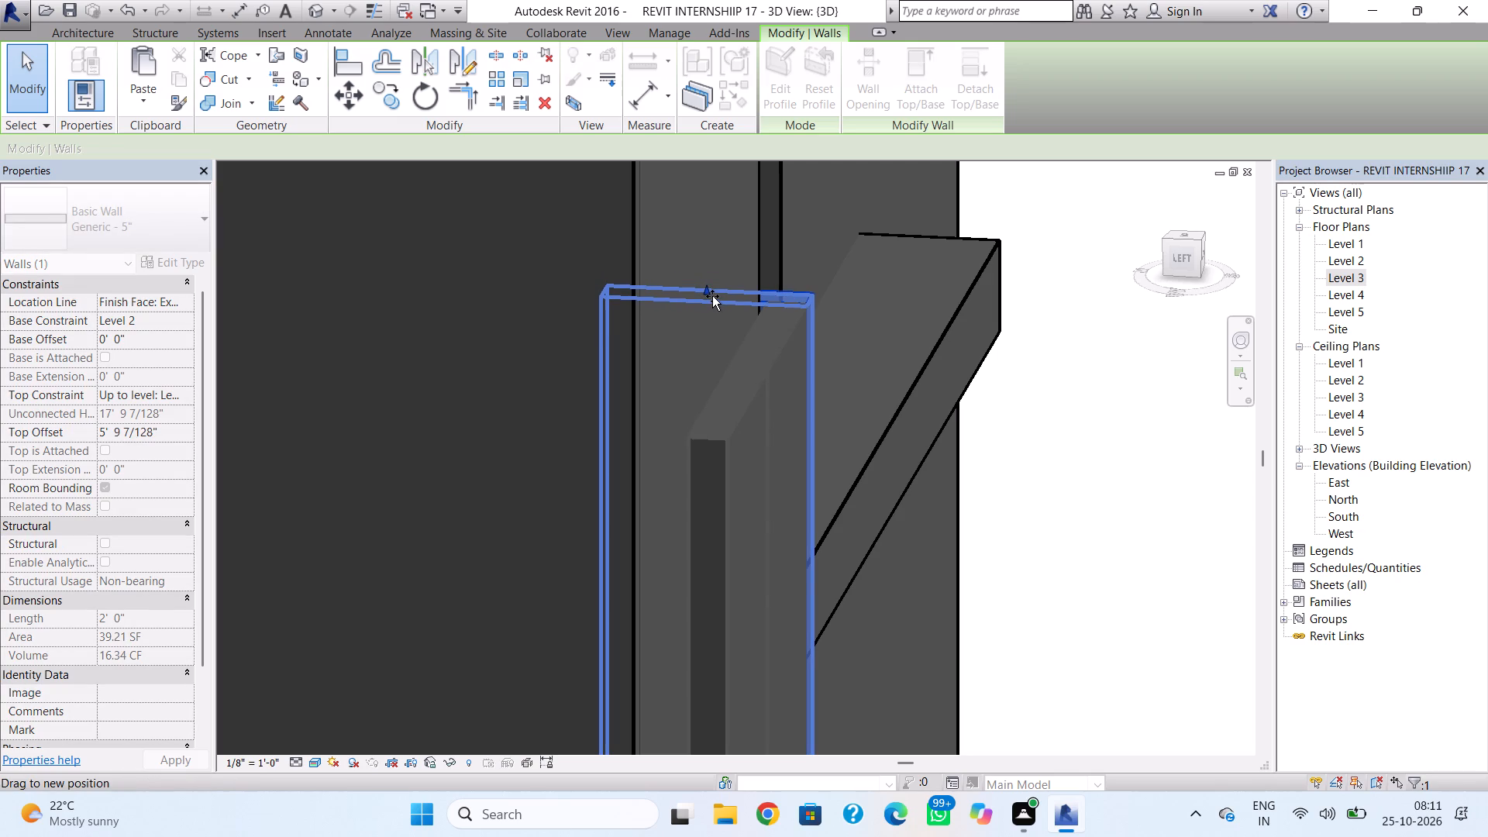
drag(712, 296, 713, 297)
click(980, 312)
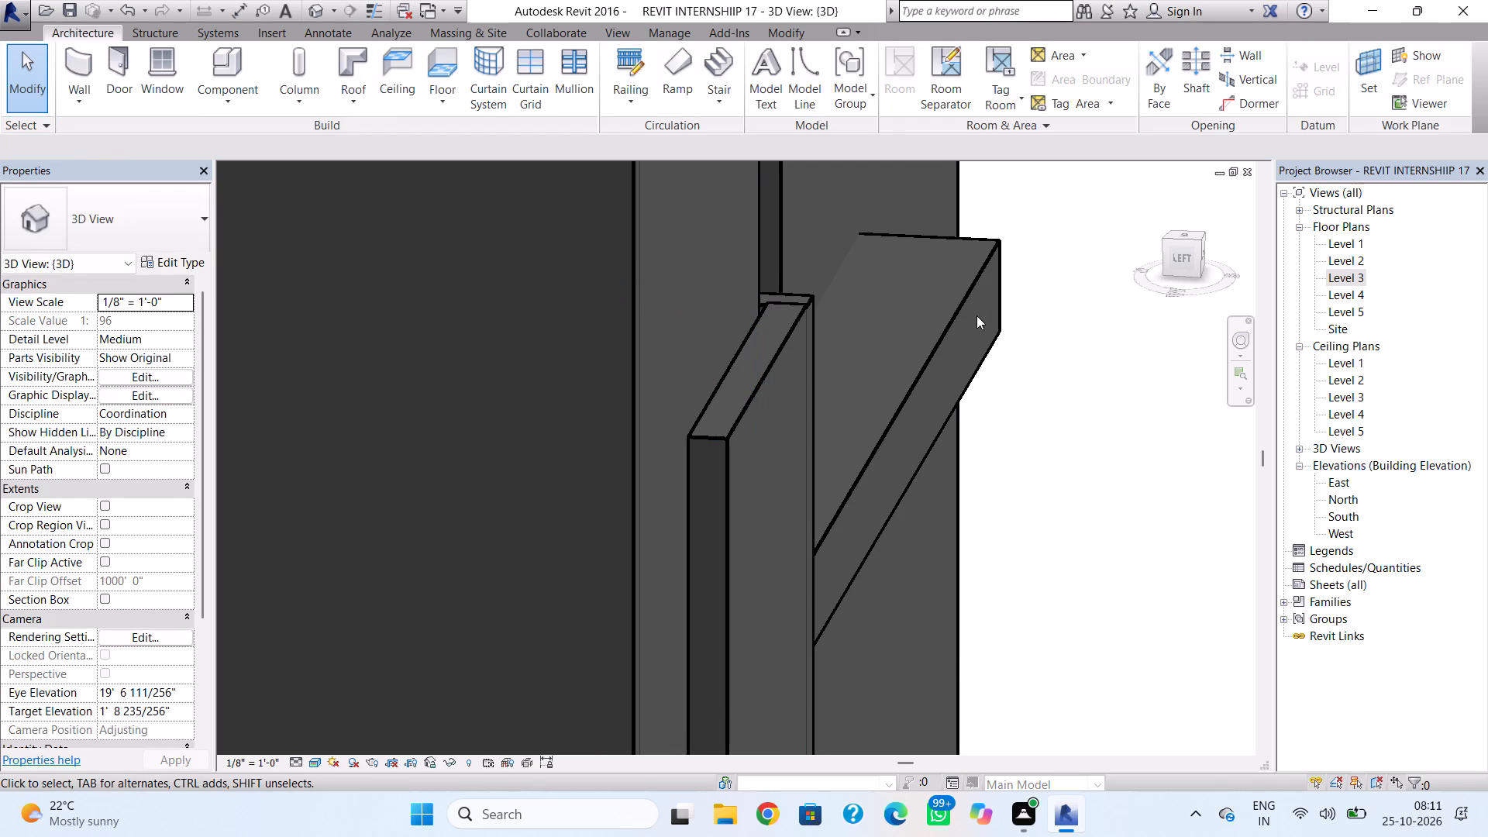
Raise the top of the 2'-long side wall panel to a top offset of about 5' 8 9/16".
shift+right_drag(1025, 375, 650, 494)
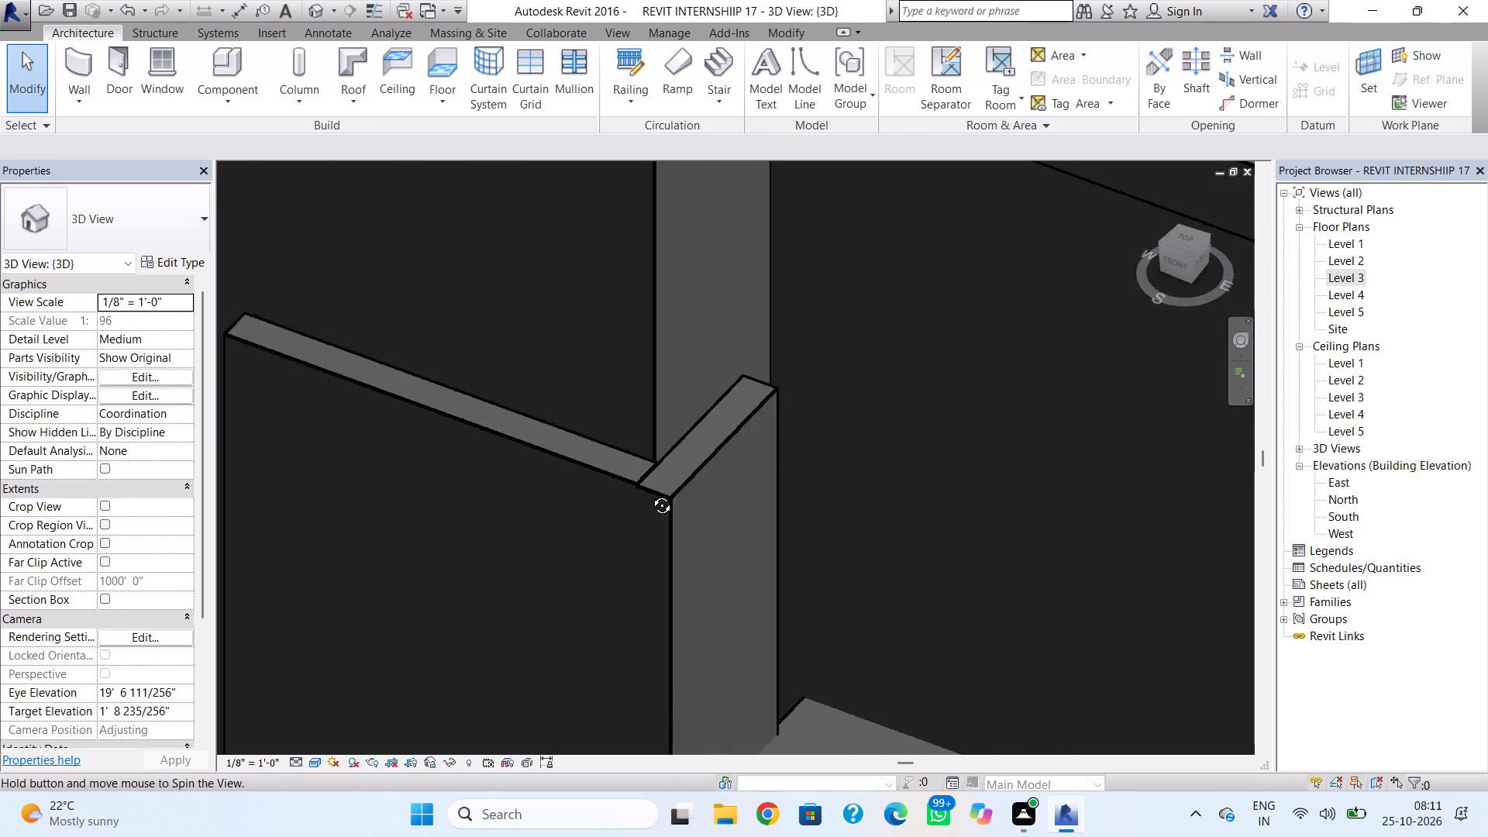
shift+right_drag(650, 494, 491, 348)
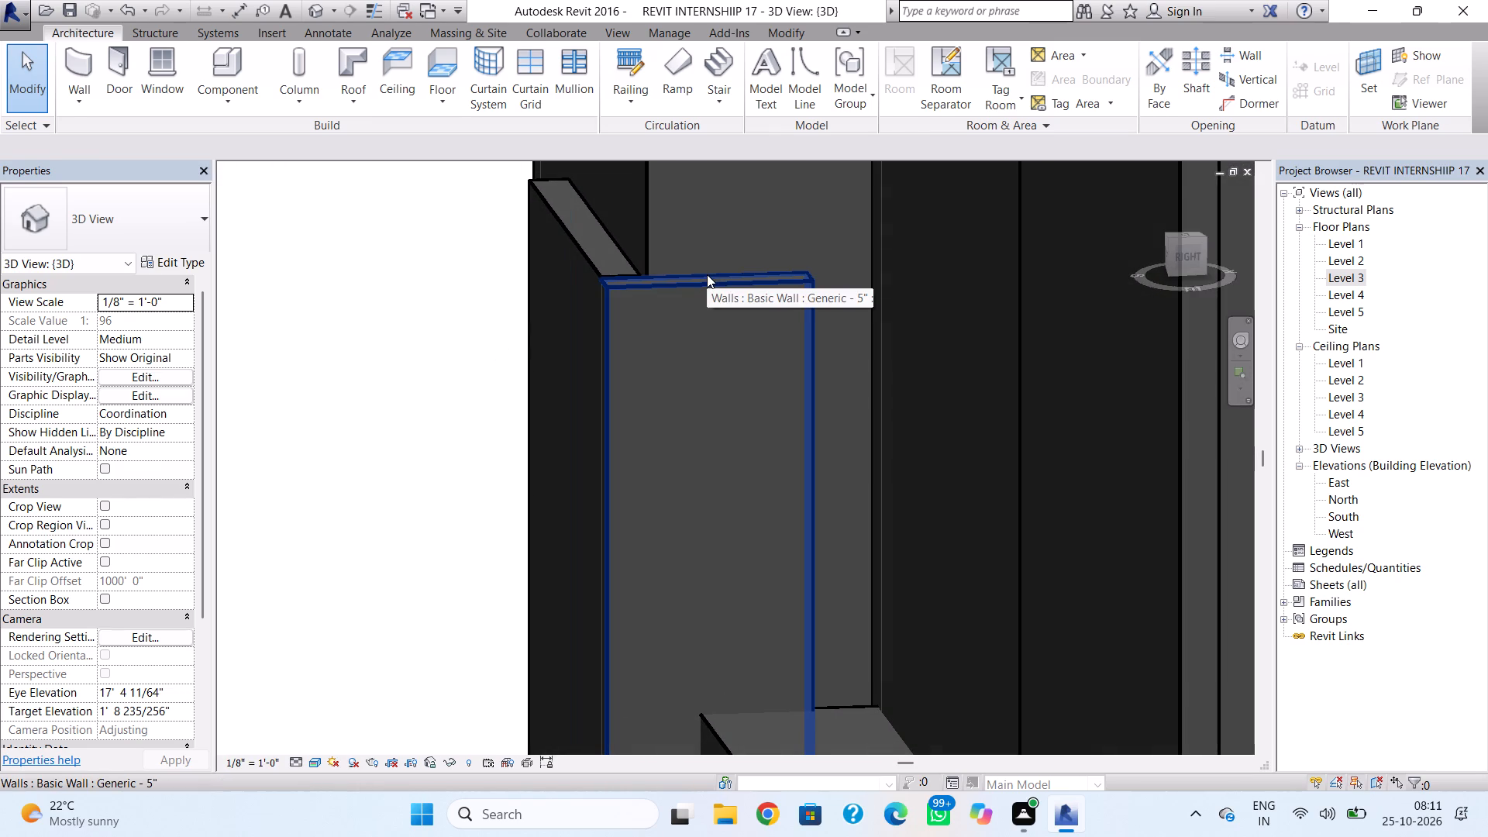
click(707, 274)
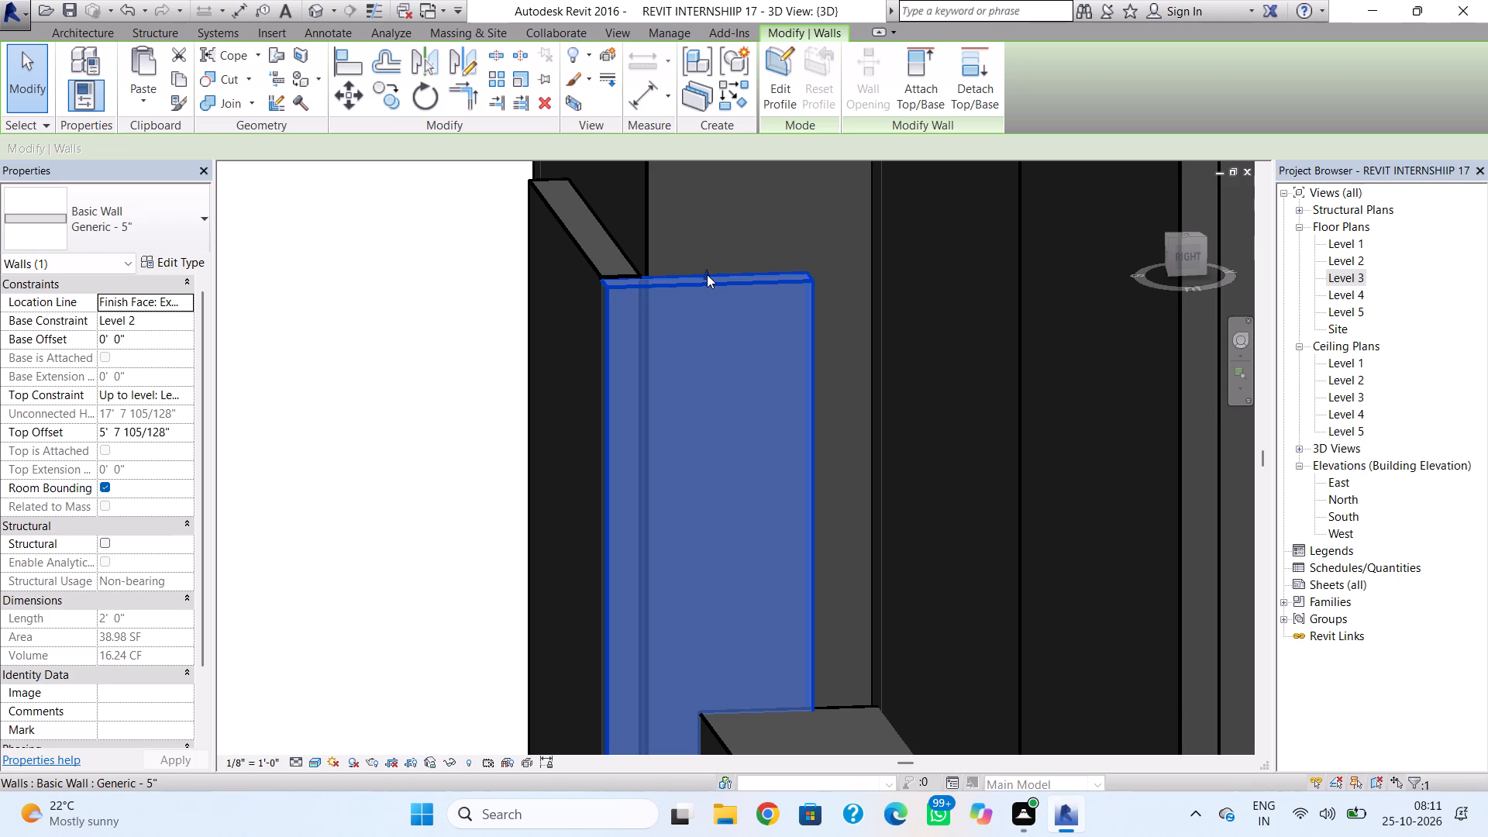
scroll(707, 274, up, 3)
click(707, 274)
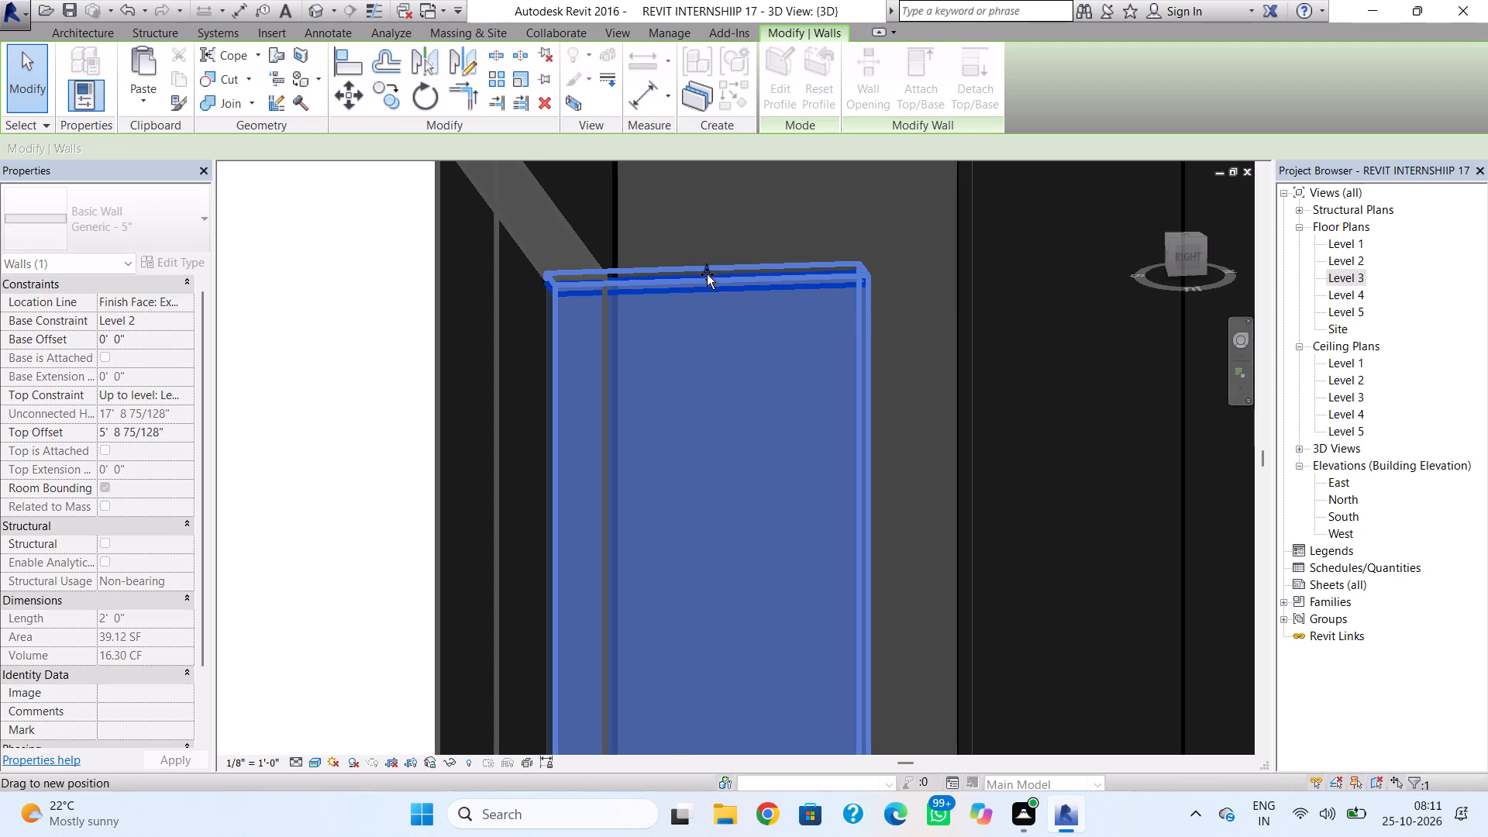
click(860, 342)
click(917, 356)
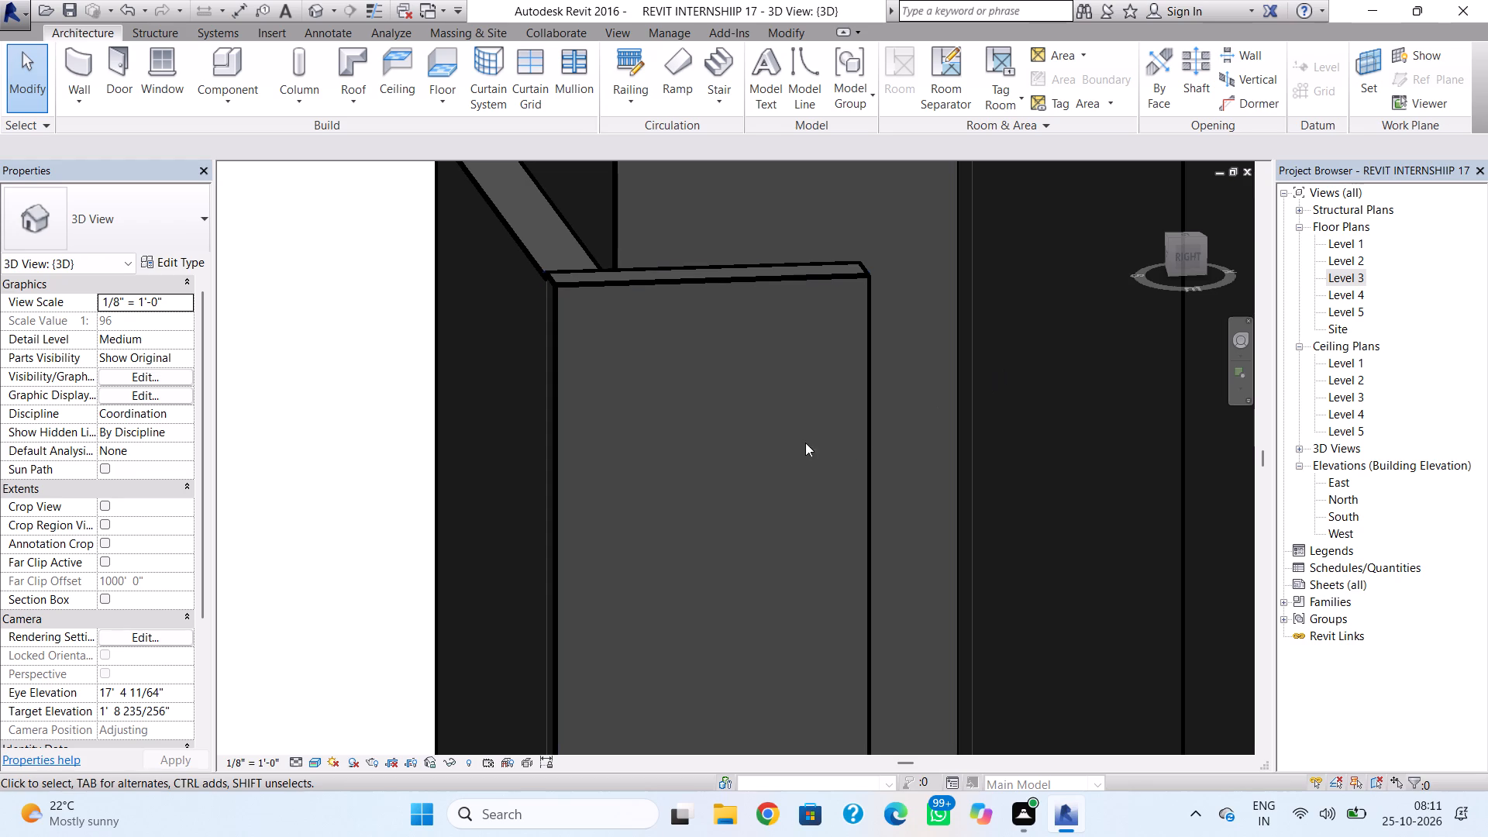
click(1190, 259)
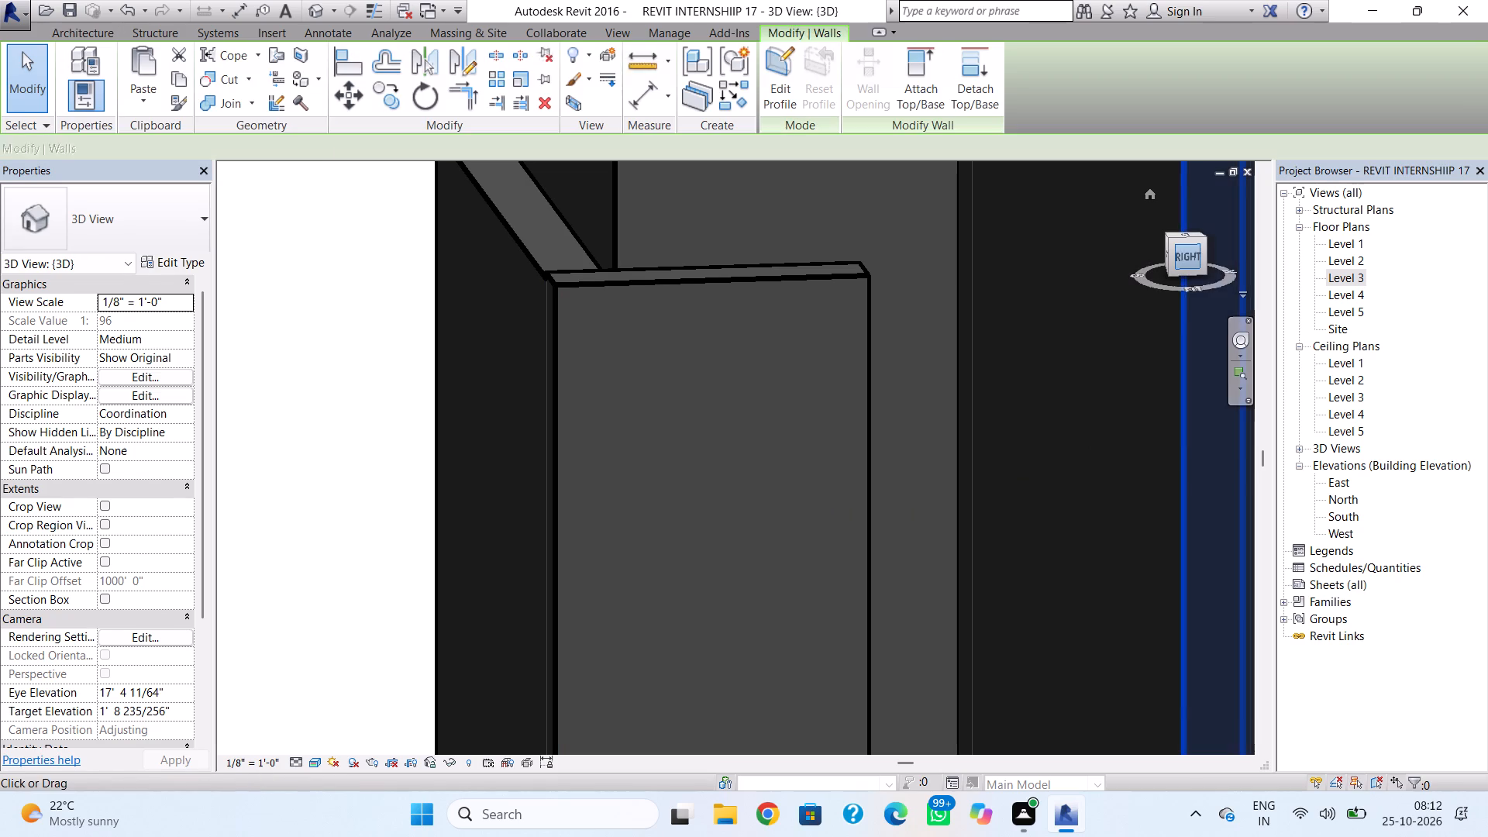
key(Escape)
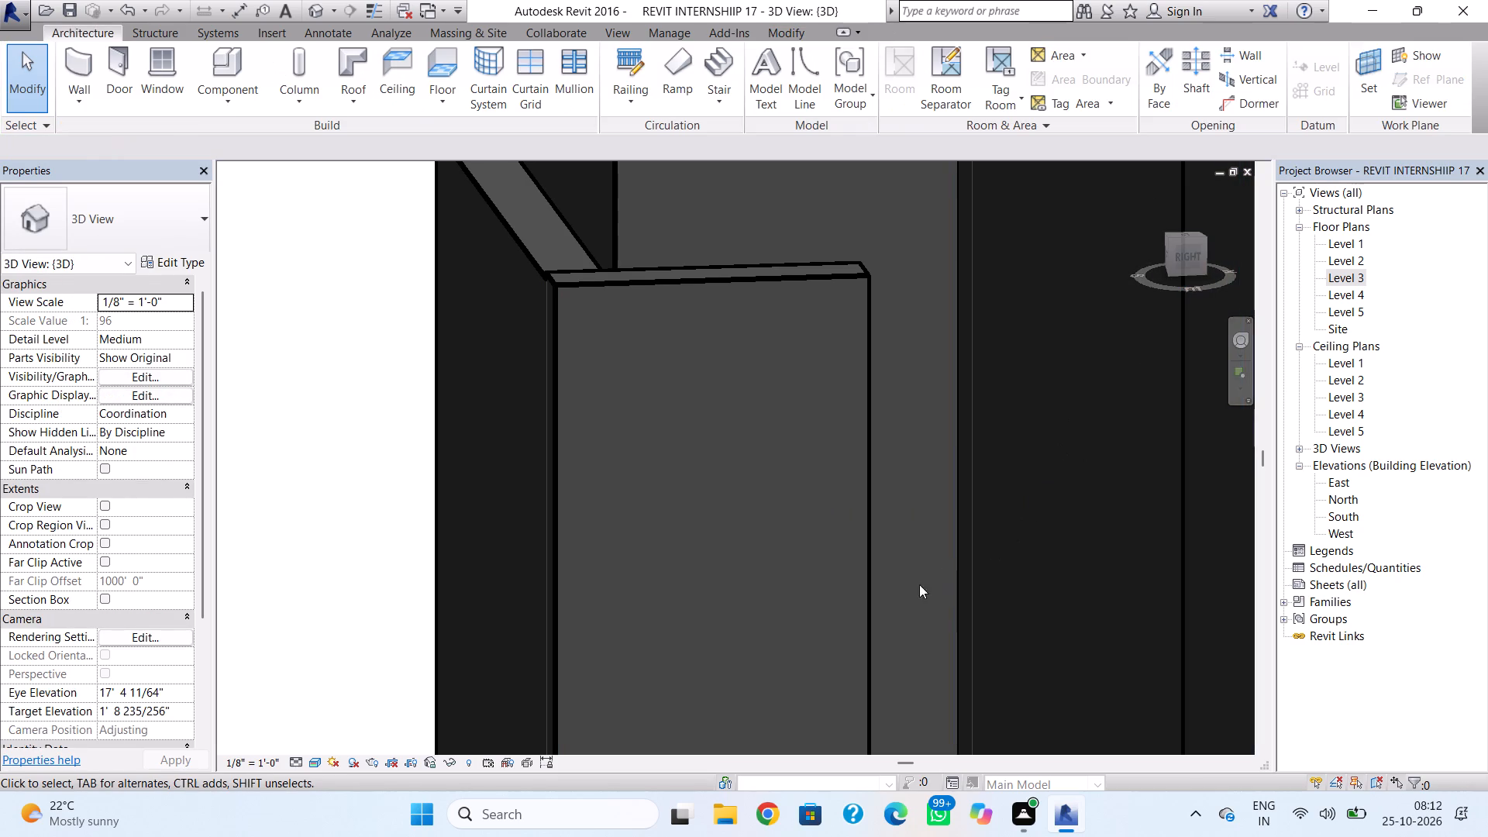
Fine-tune the top of the 2'-long side wall panel to a top offset of about 5' 8 1/4", close to the front panel's top.
shift+right_drag(883, 611, 1450, 589)
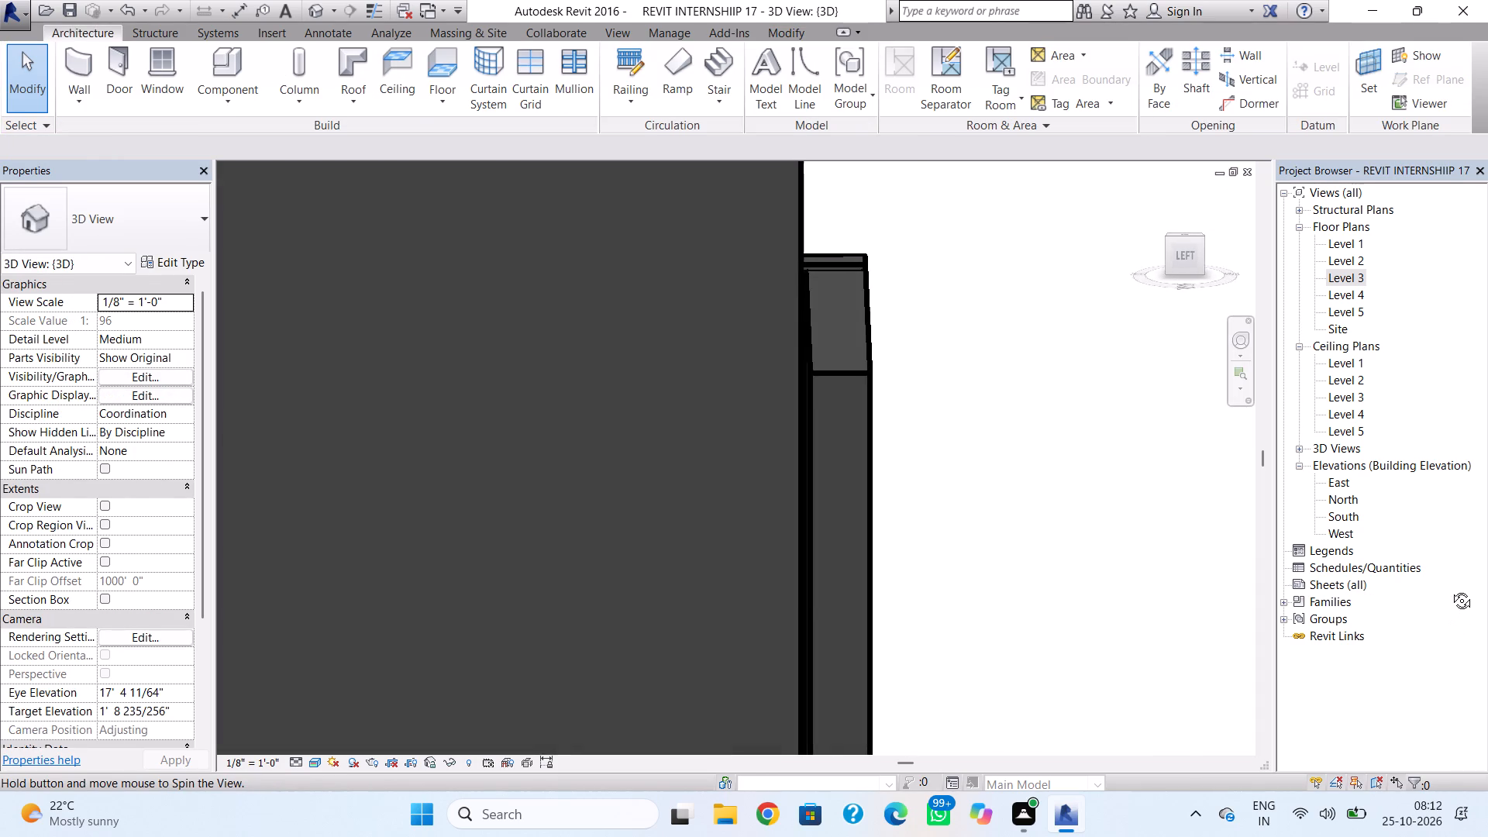
shift+right_drag(1450, 589, 1445, 546)
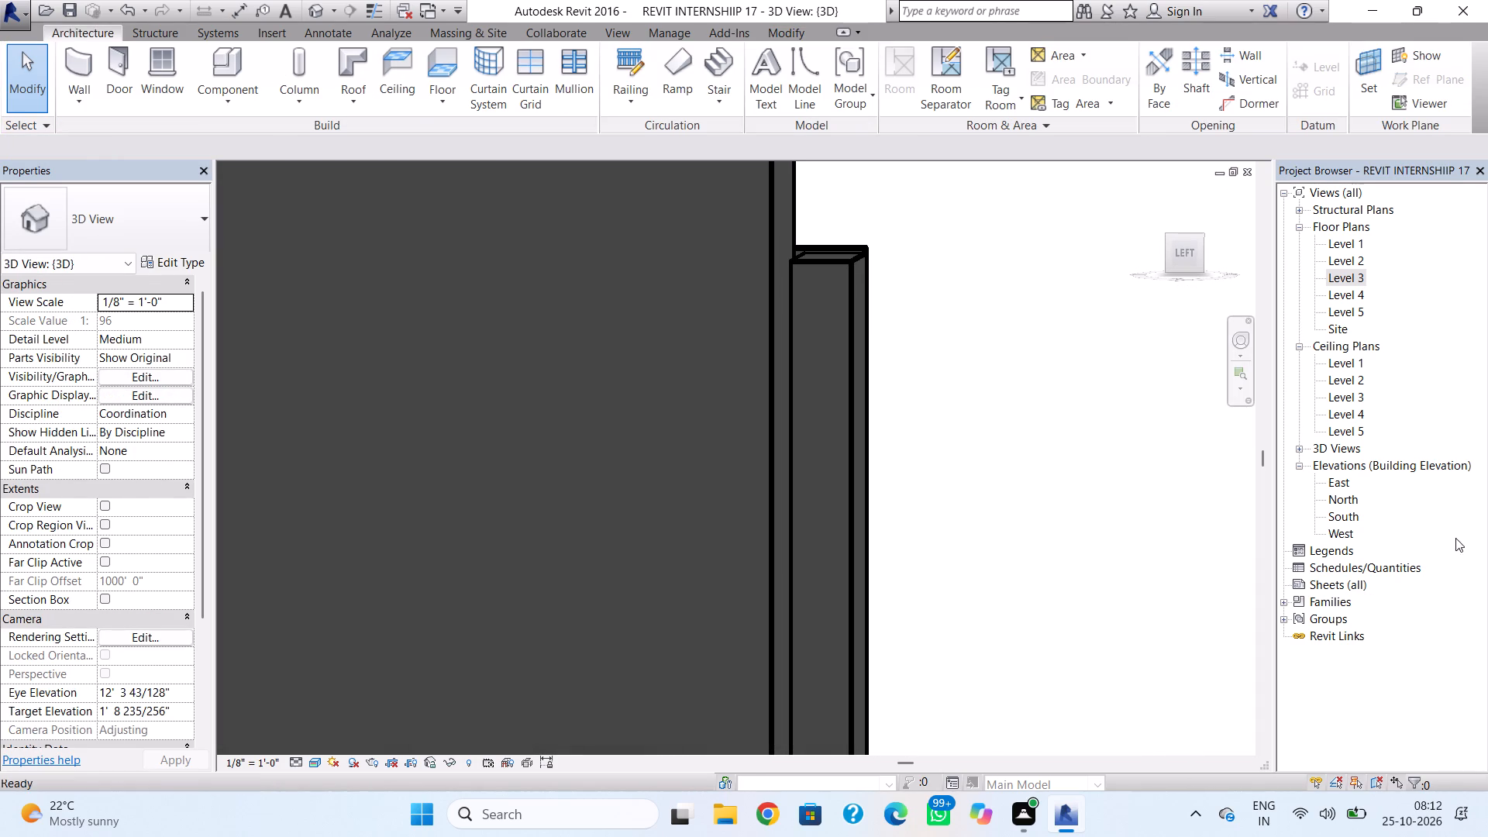
middle_drag(1158, 453, 1166, 530)
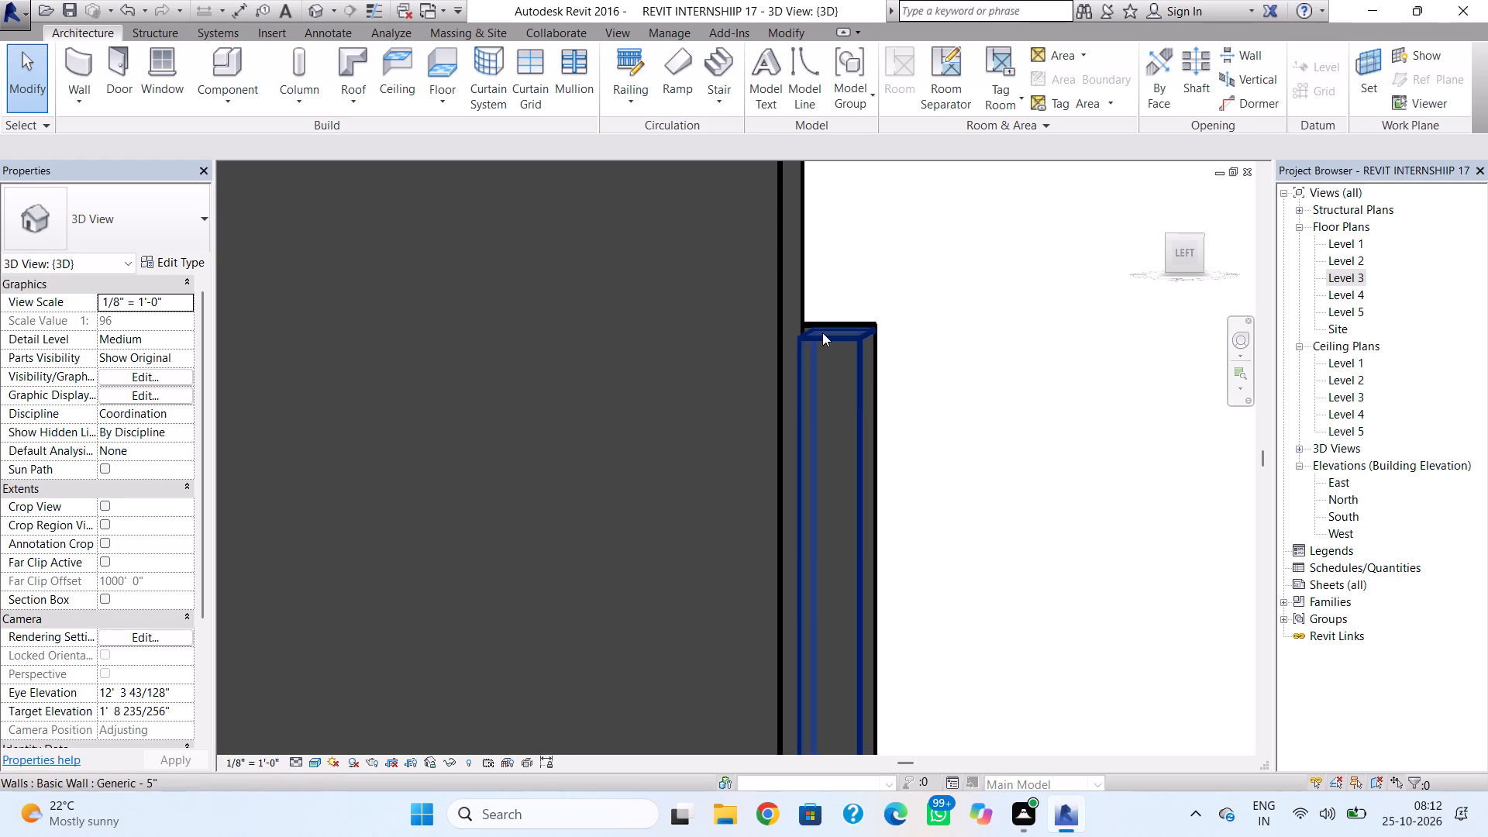
click(833, 314)
click(834, 318)
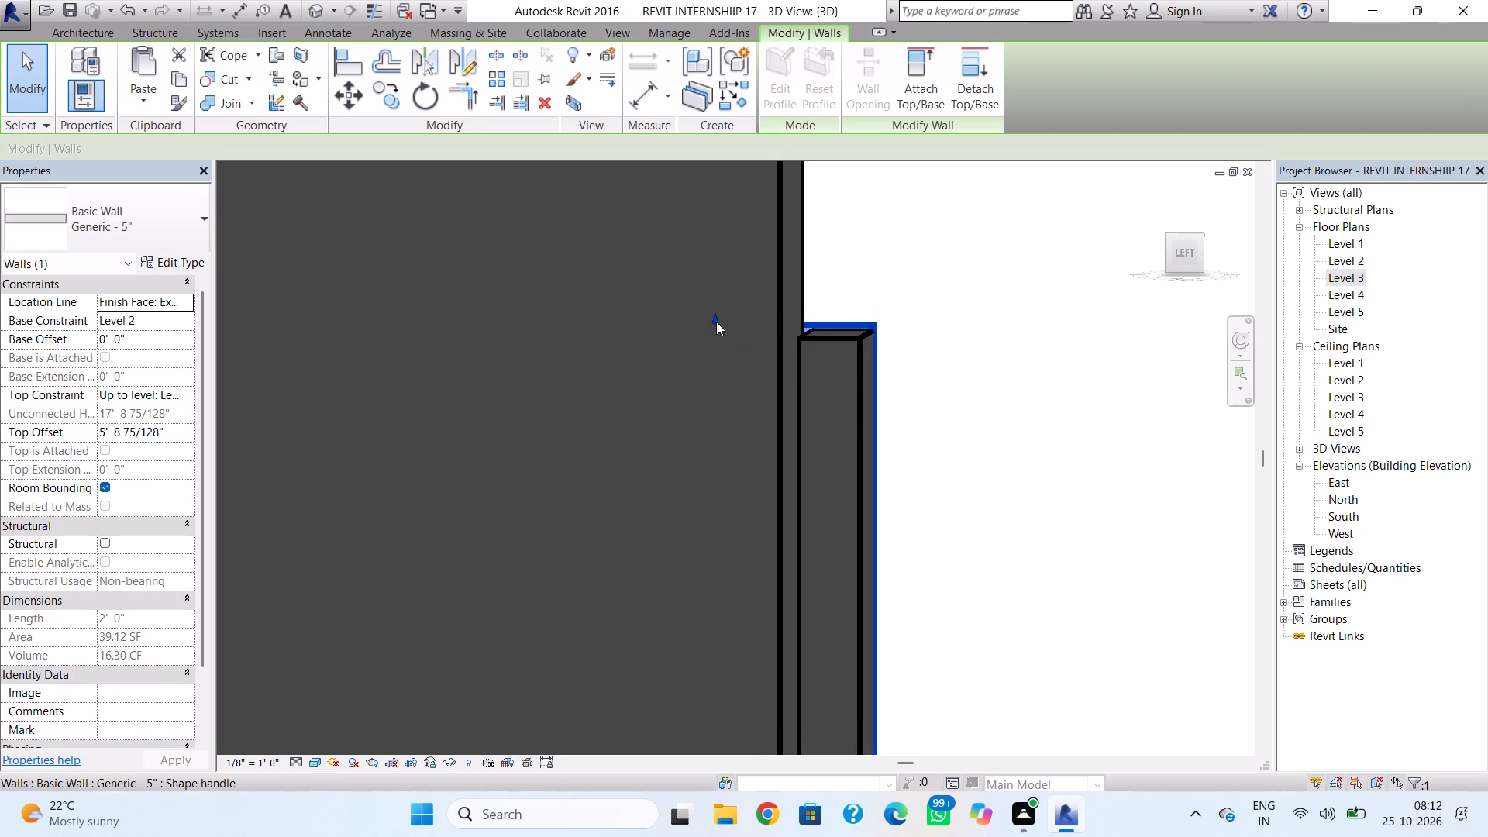
drag(716, 322, 720, 327)
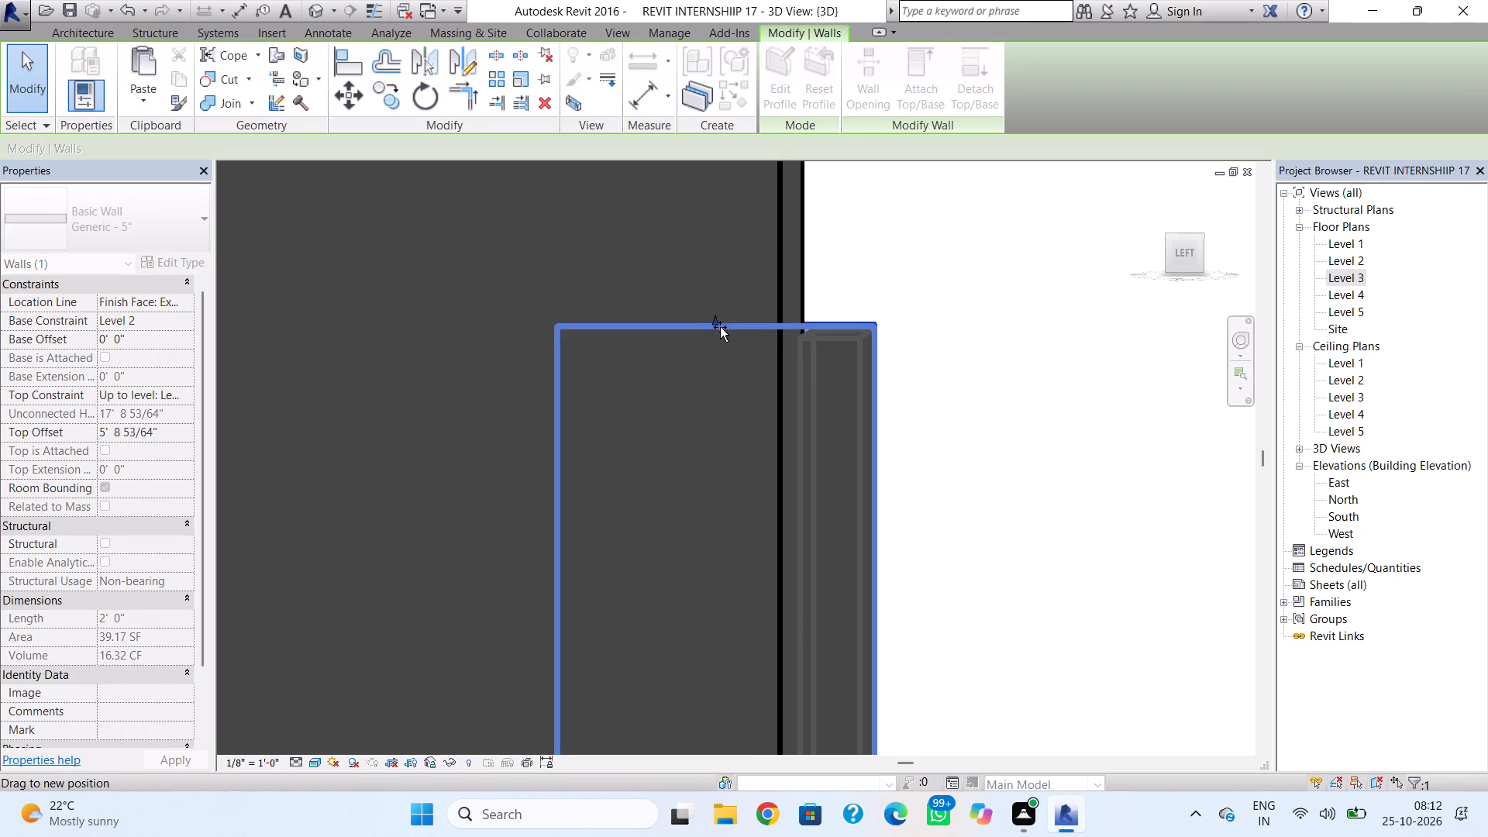
drag(720, 327, 722, 329)
click(932, 335)
shift+right_click(928, 348)
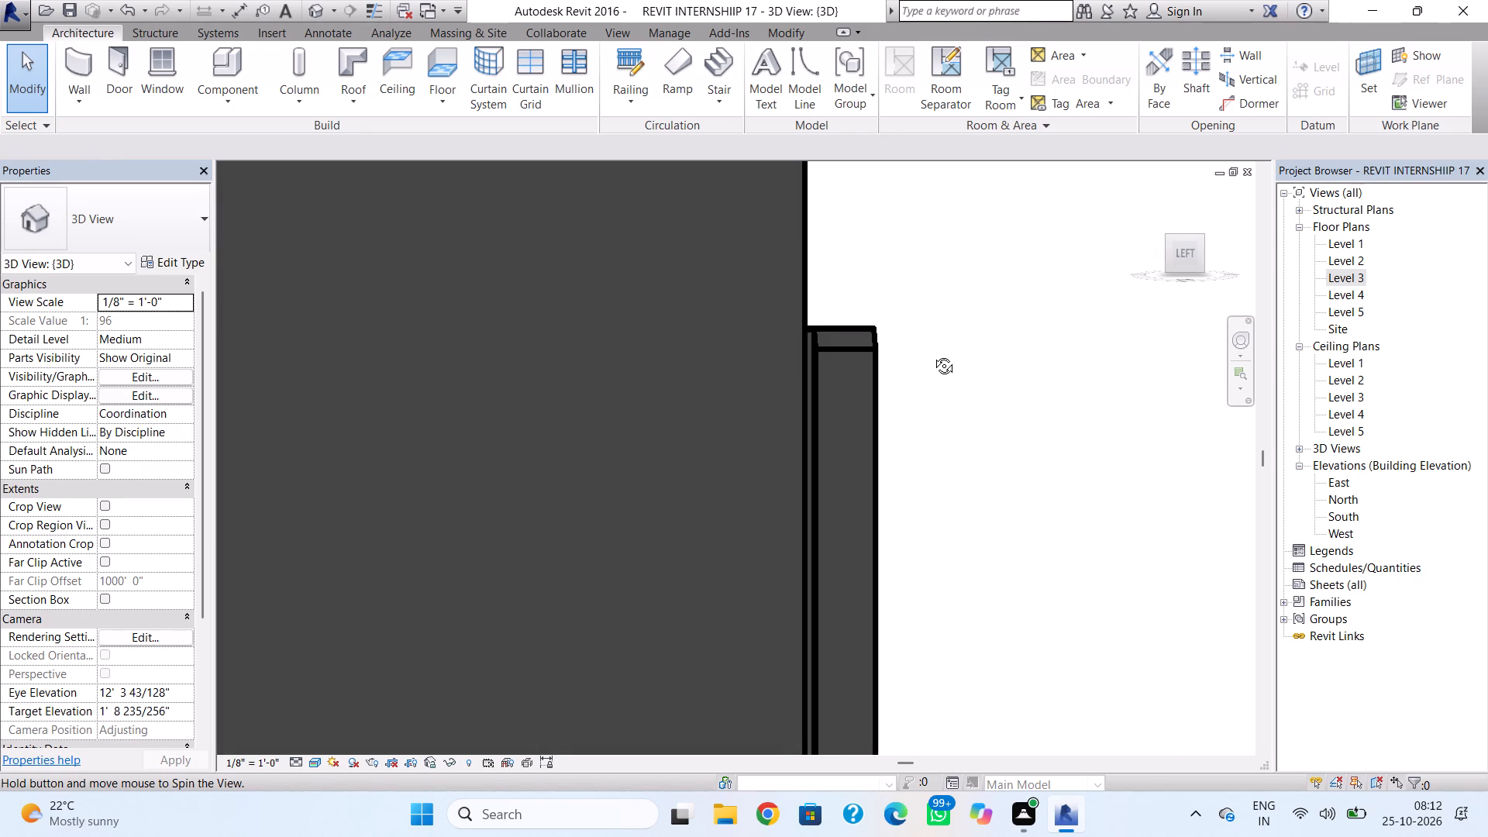
click(810, 329)
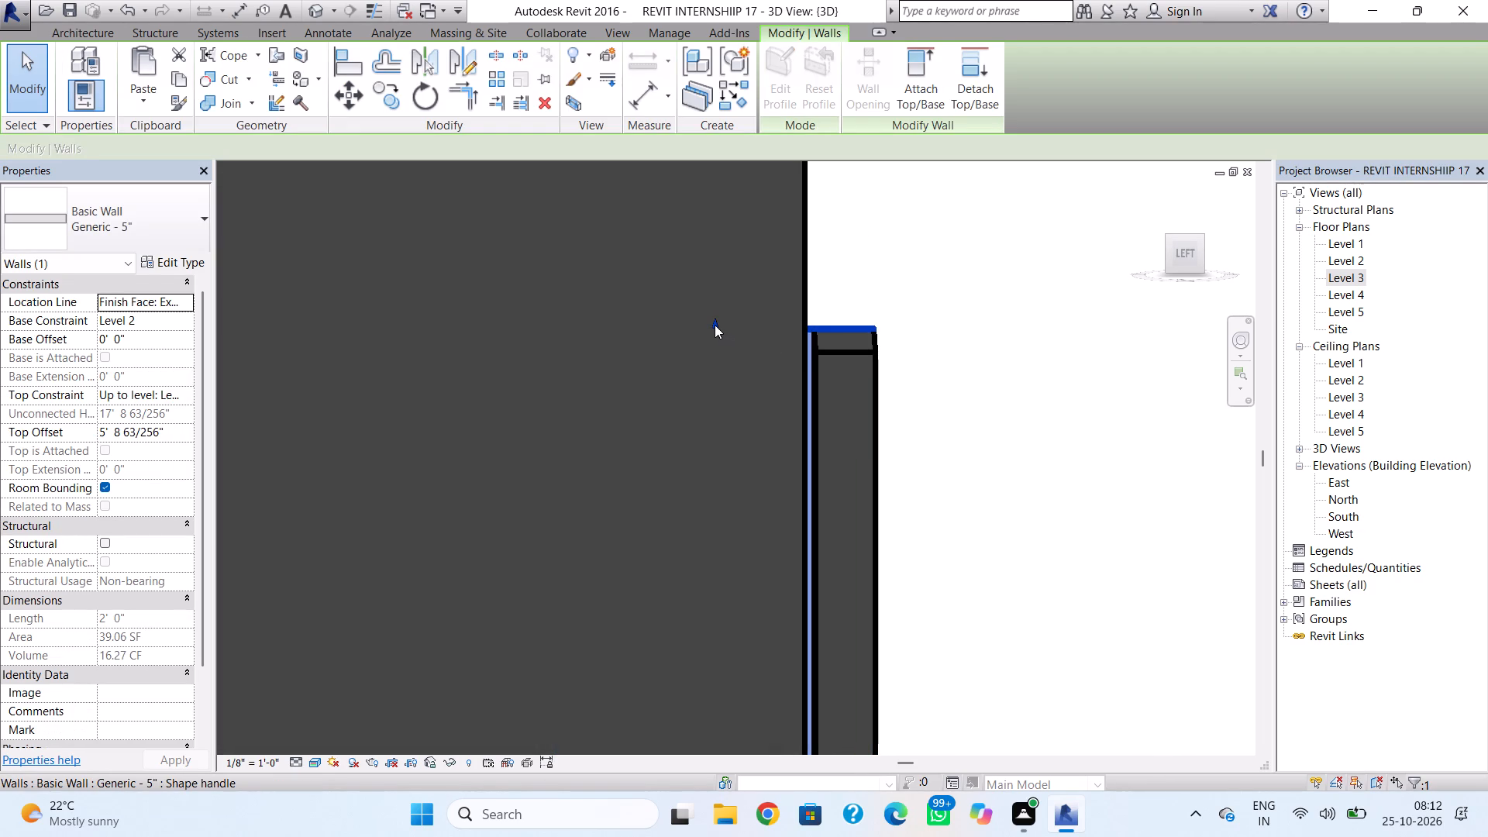
click(715, 325)
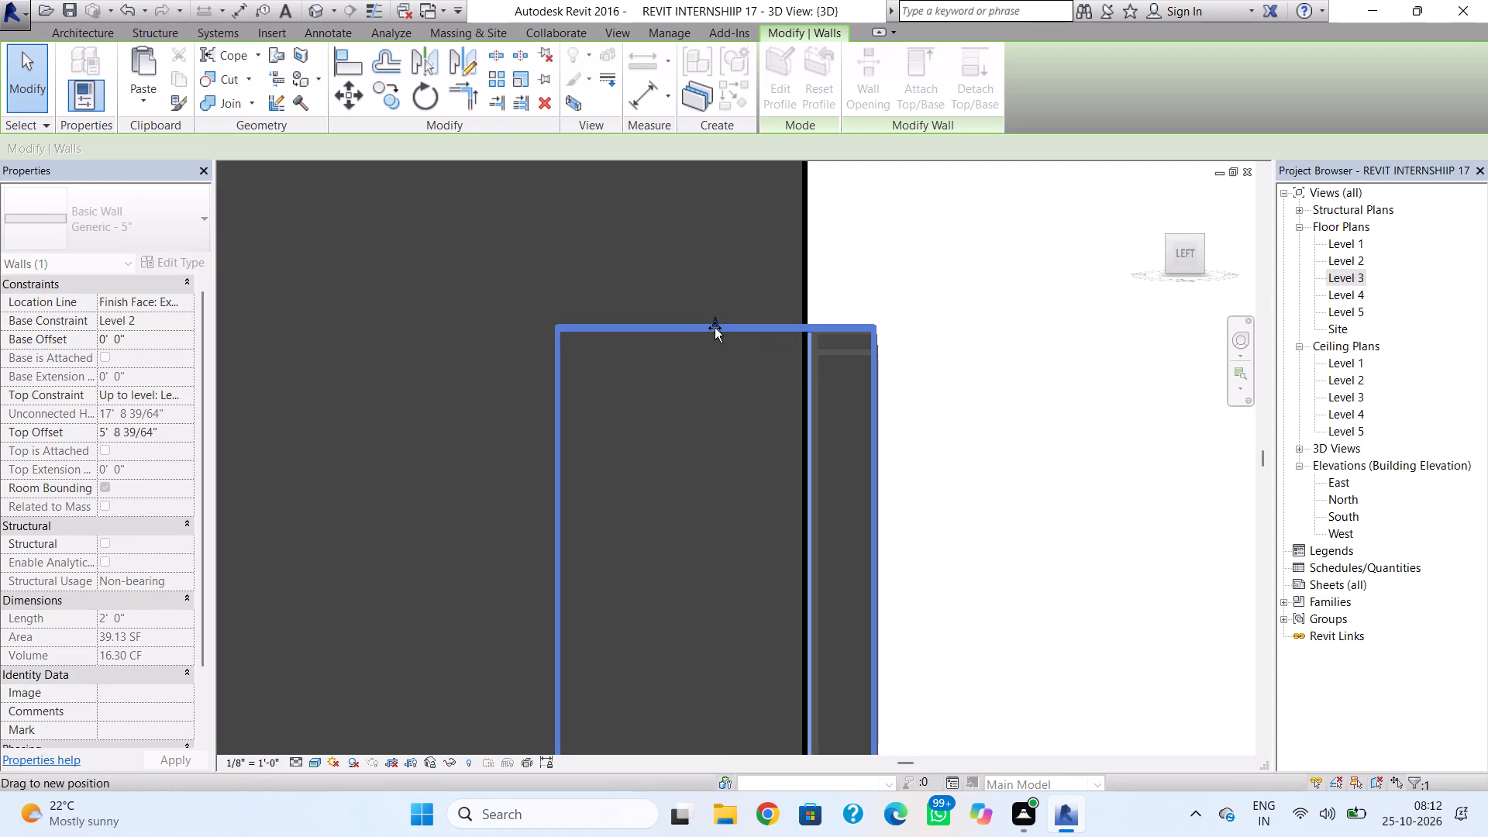
click(1015, 341)
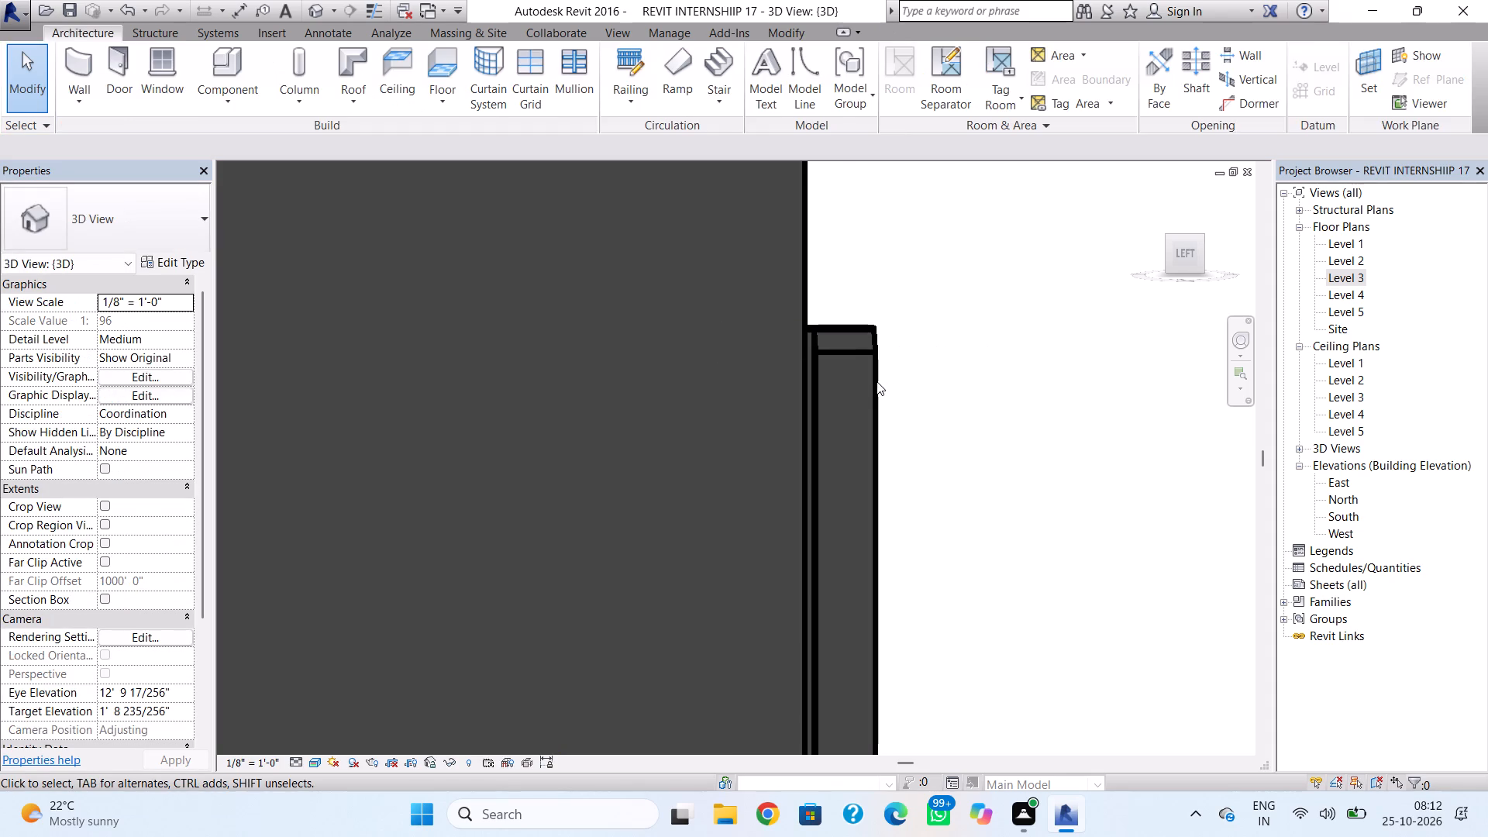
Nudge the 5' 3 1/2"-long front wall panel two small increments back toward the west enclosure.
click(877, 381)
key(Left)
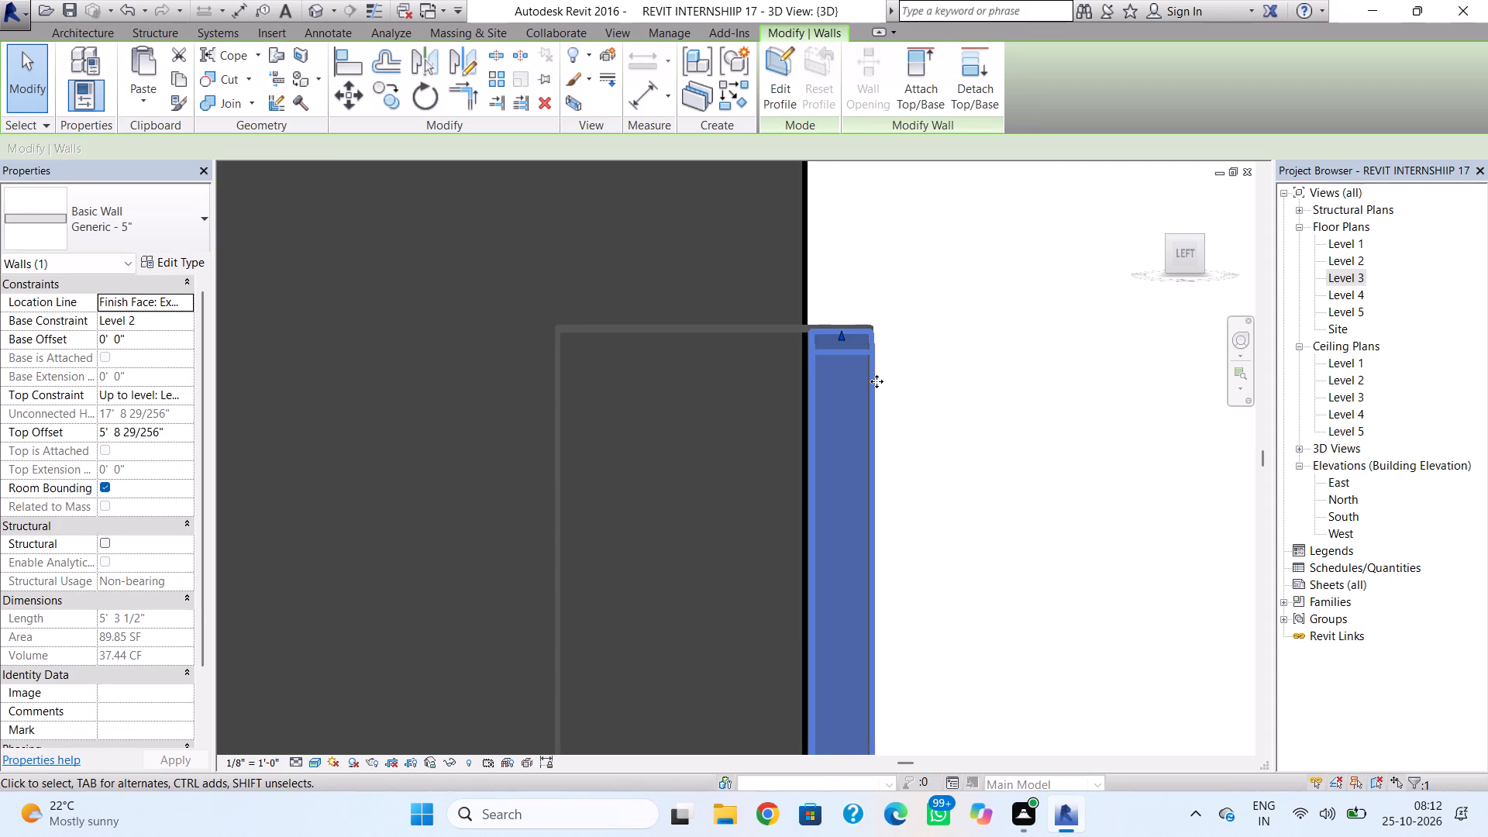
key(Left)
key(Escape)
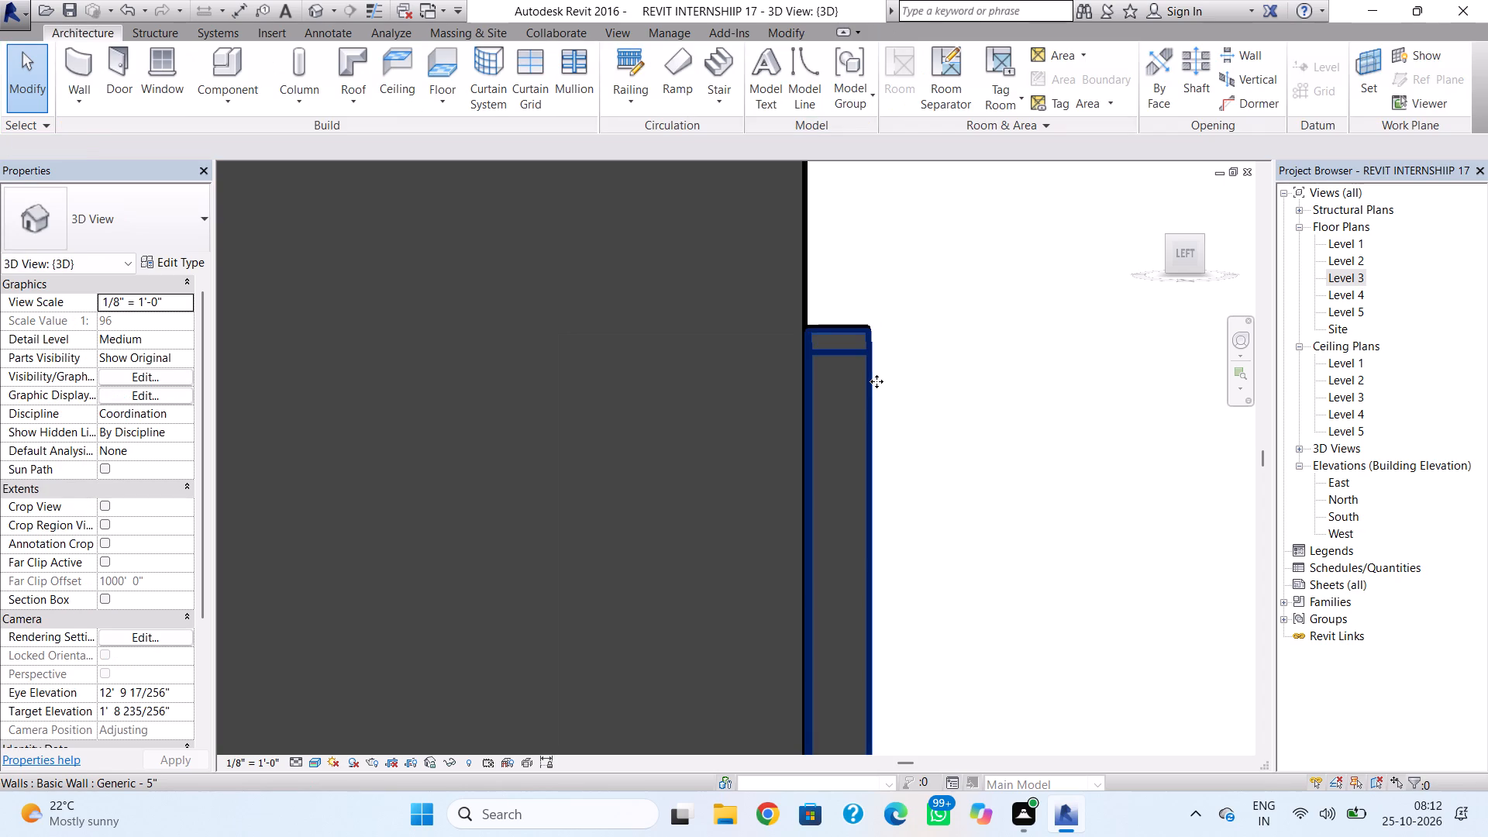
Examine the joint between the front and side wall panels, and the building's overall front facade.
right_drag(972, 429, 778, 491)
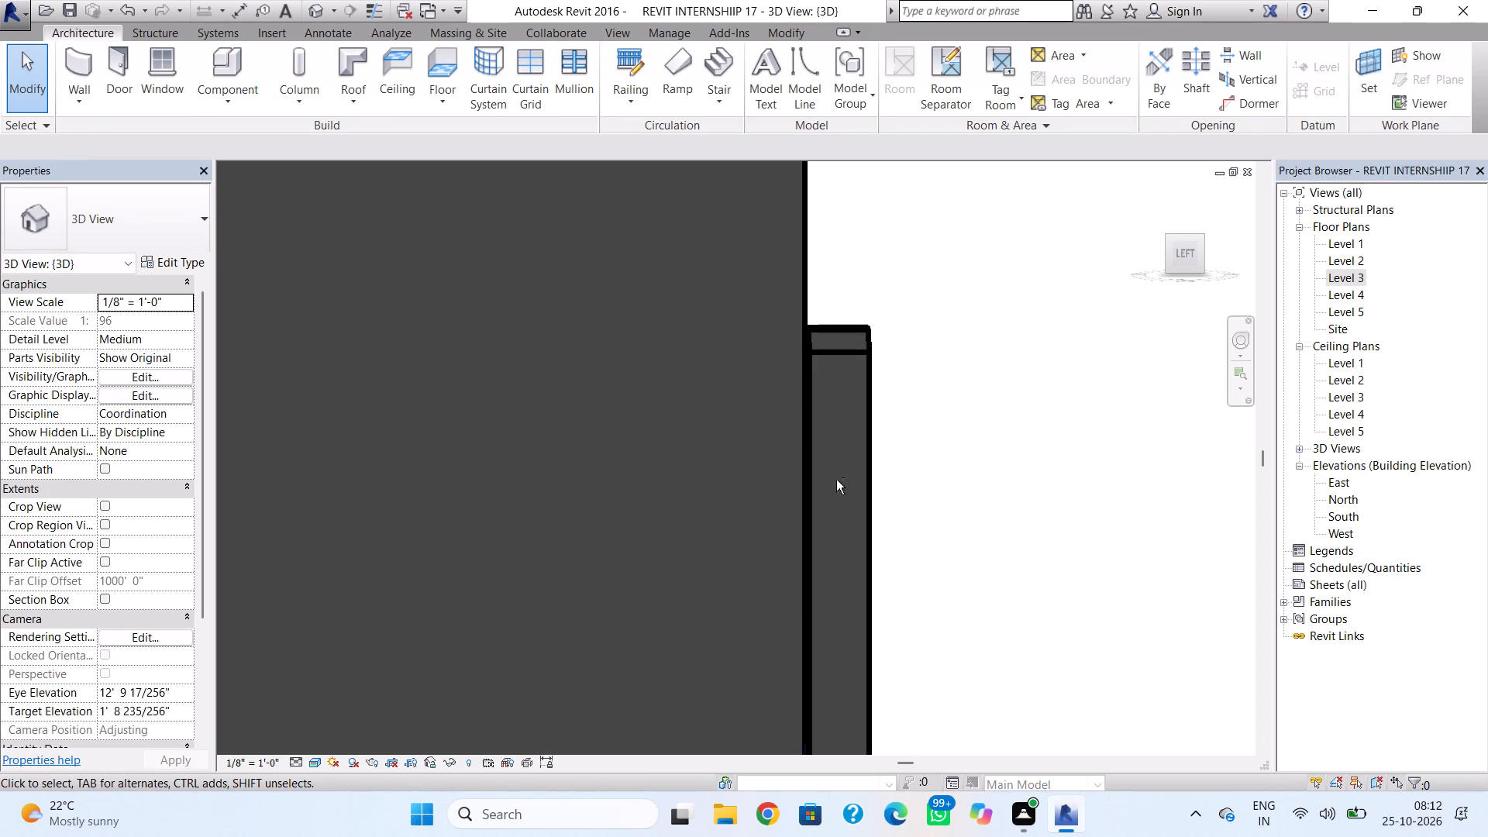
shift+right_drag(918, 484, 656, 491)
shift+right_drag(674, 487, 600, 487)
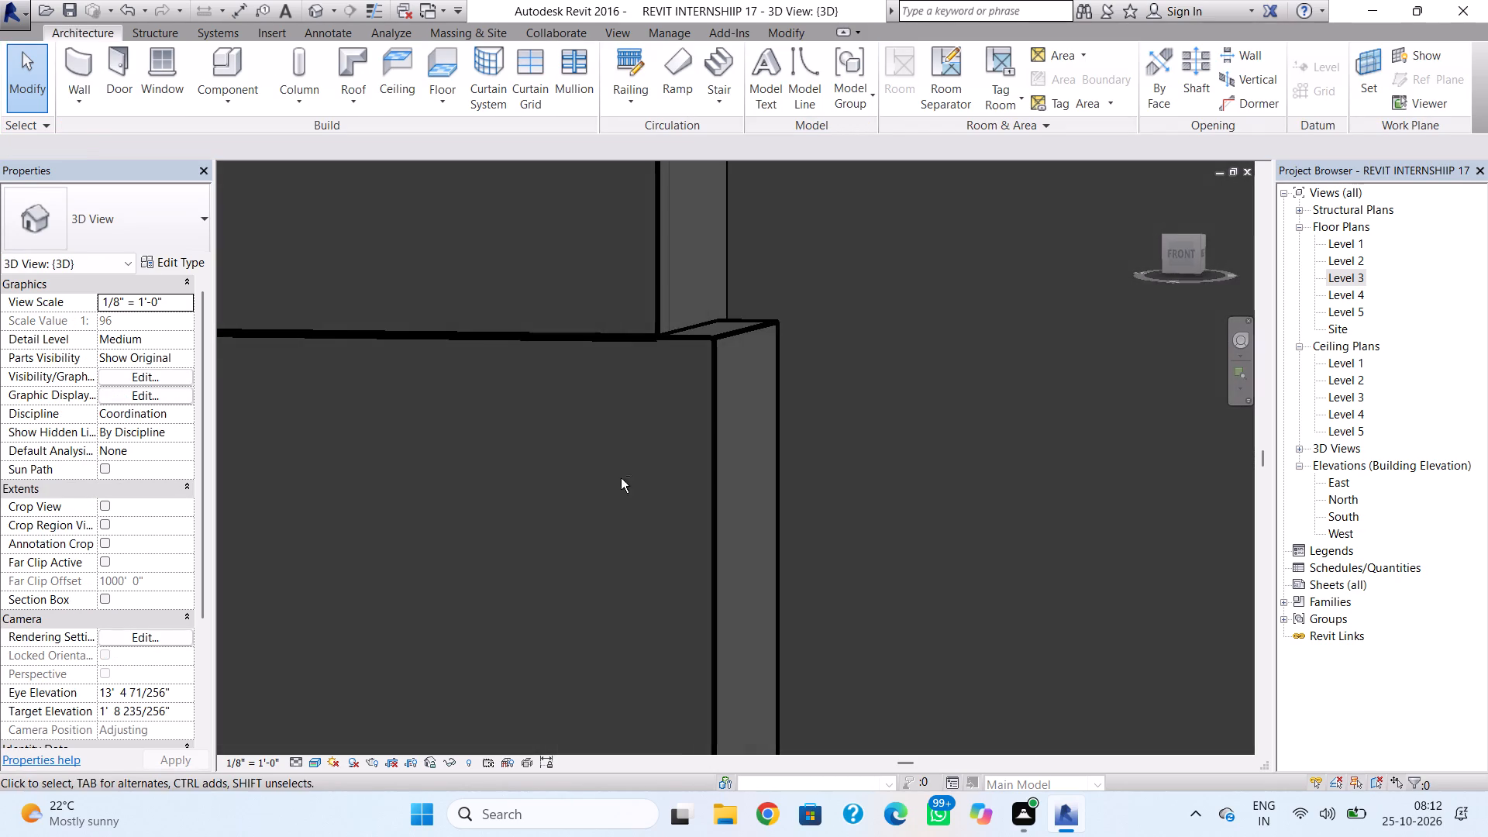
shift+right_drag(623, 484, 621, 600)
scroll(621, 599, down, 7)
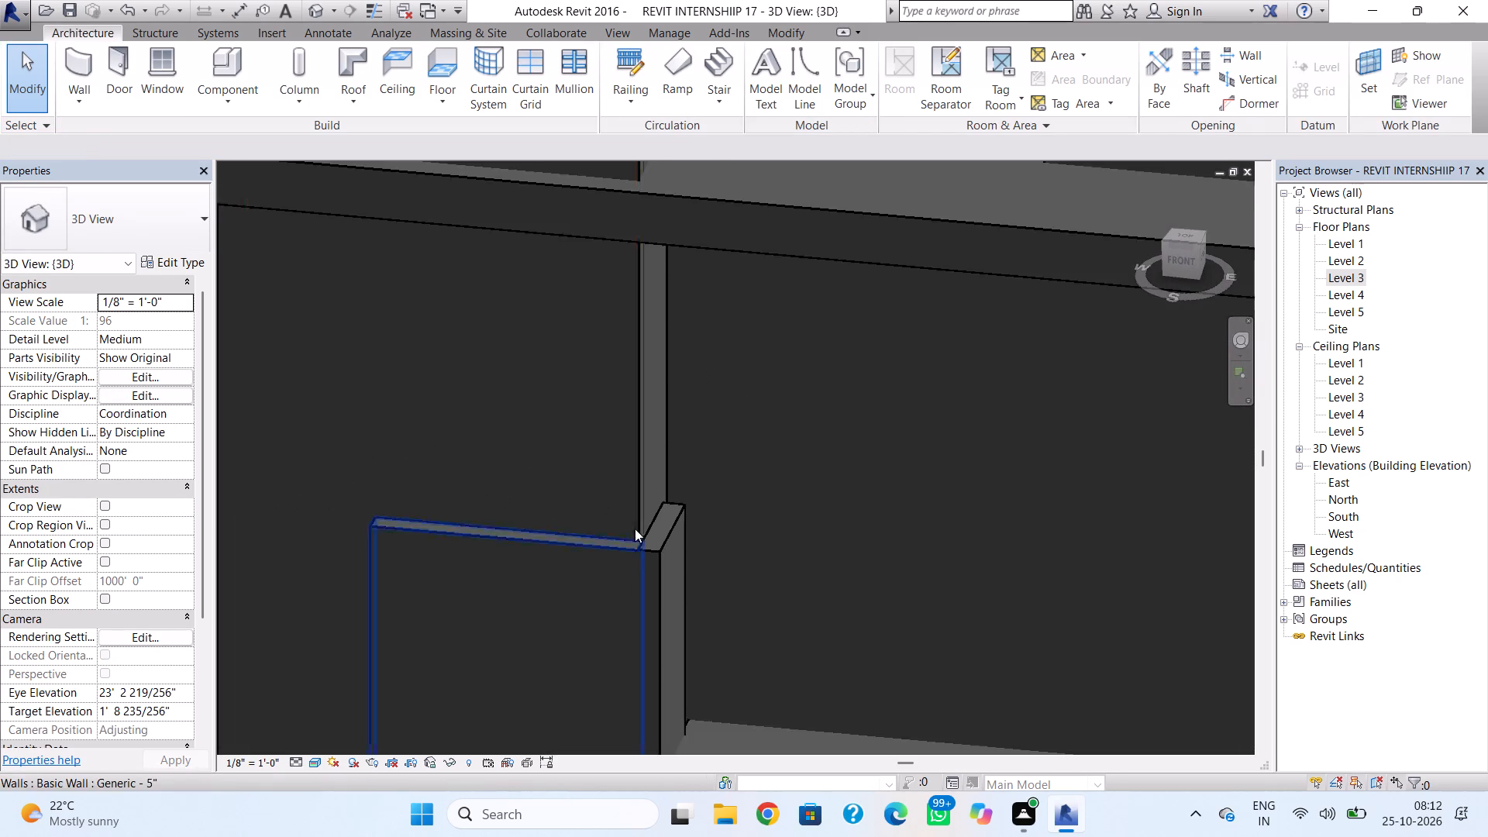
middle_drag(635, 529, 641, 279)
scroll(649, 241, up, 1)
scroll(667, 379, down, 5)
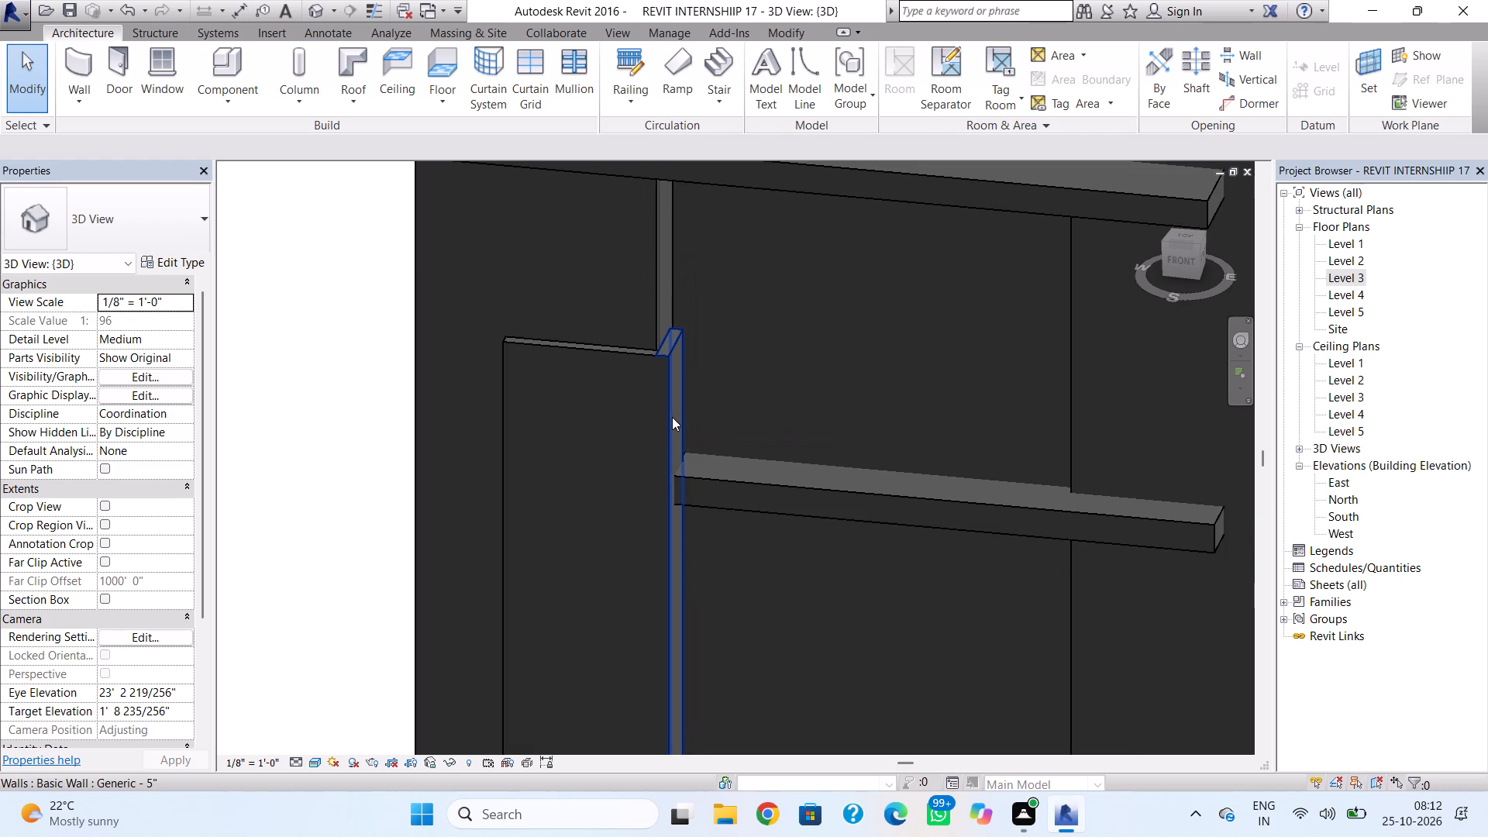
scroll(668, 414, down, 3)
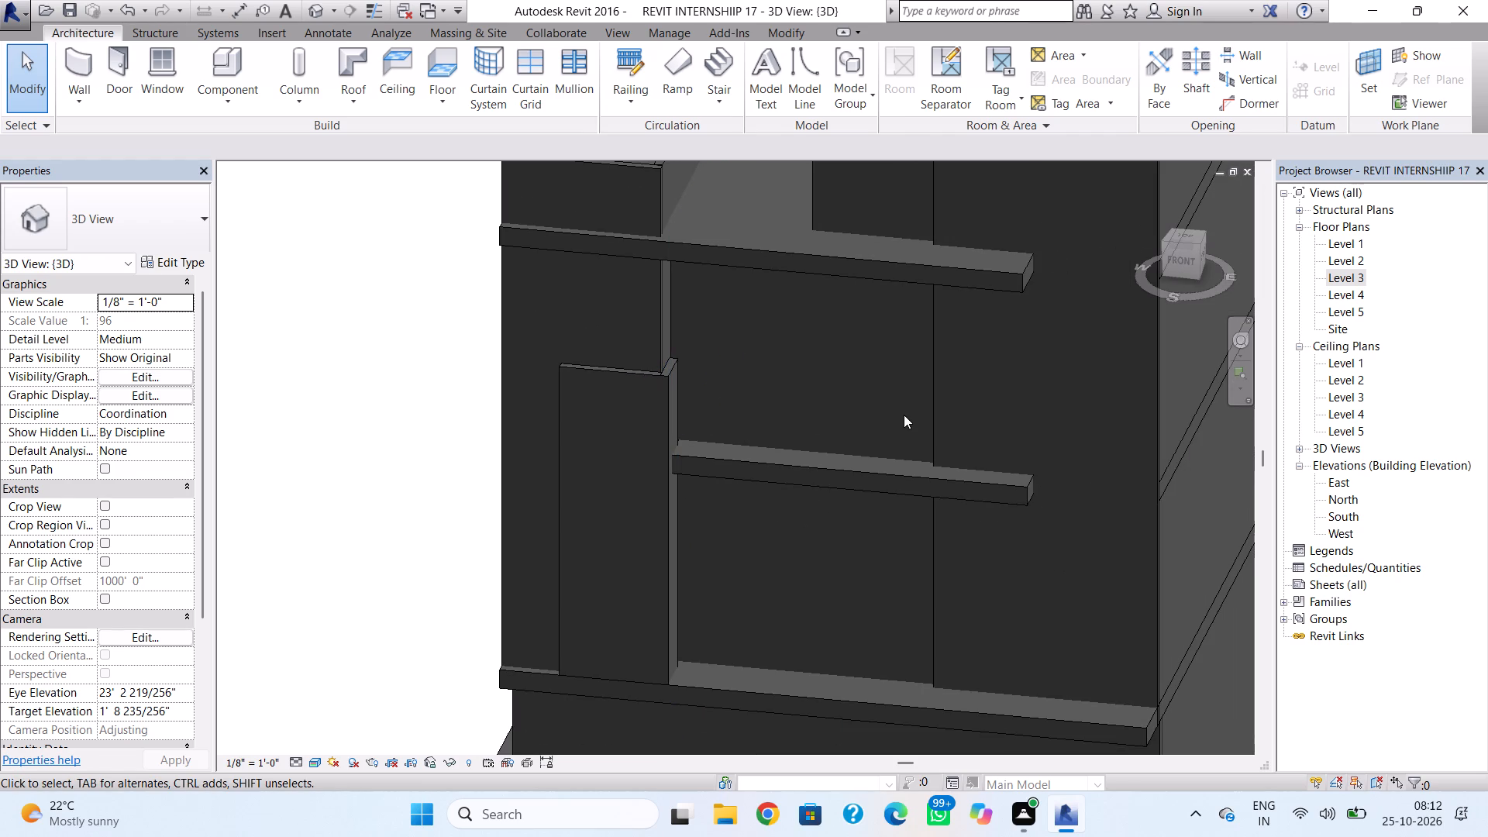
scroll(866, 396, down, 4)
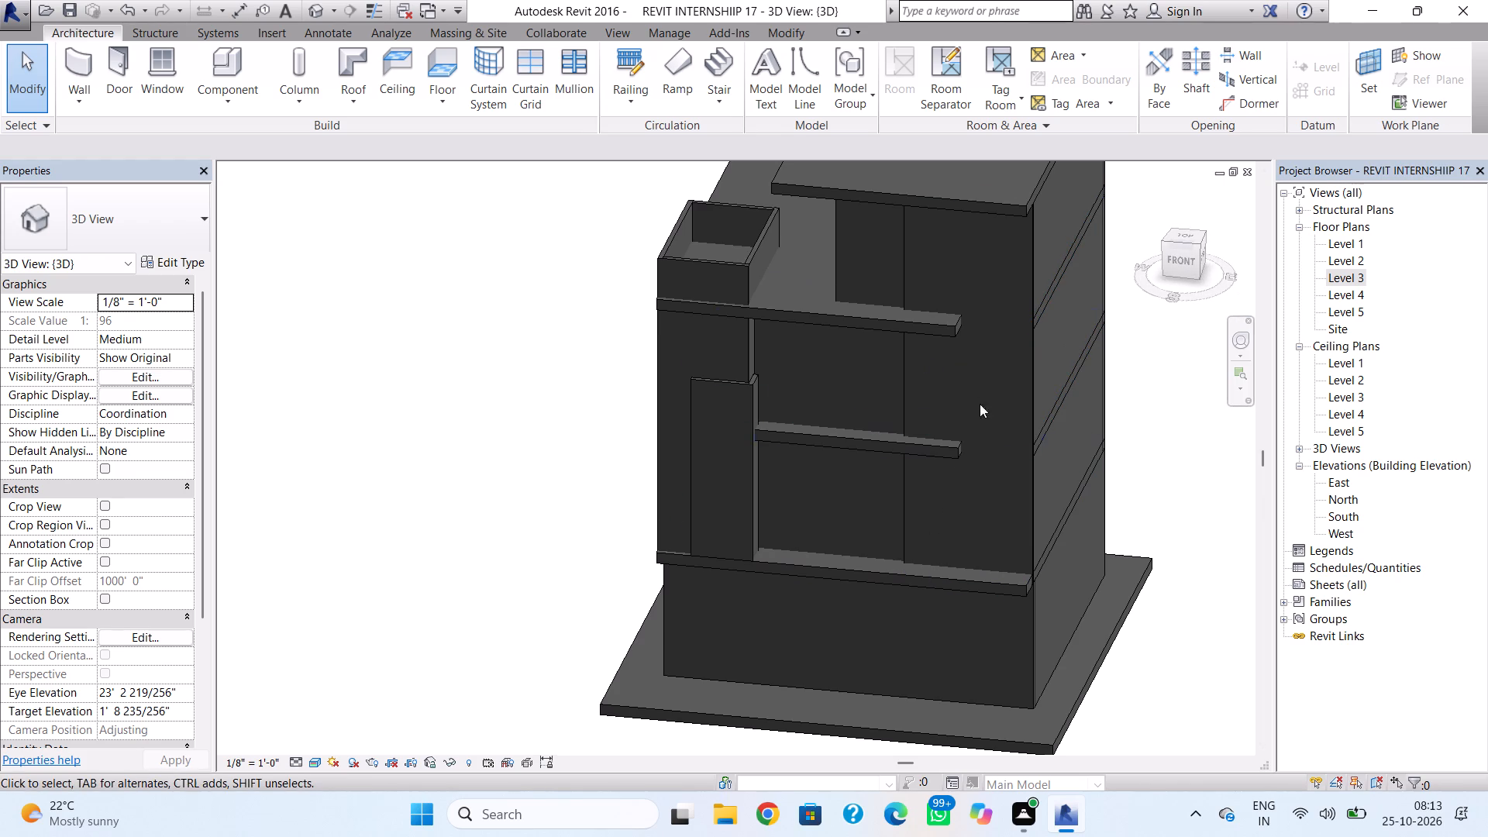
Review the roof and wall outlines around the west enclosure in the Level 4 and Level 3 floor plans.
double_click(1345, 295)
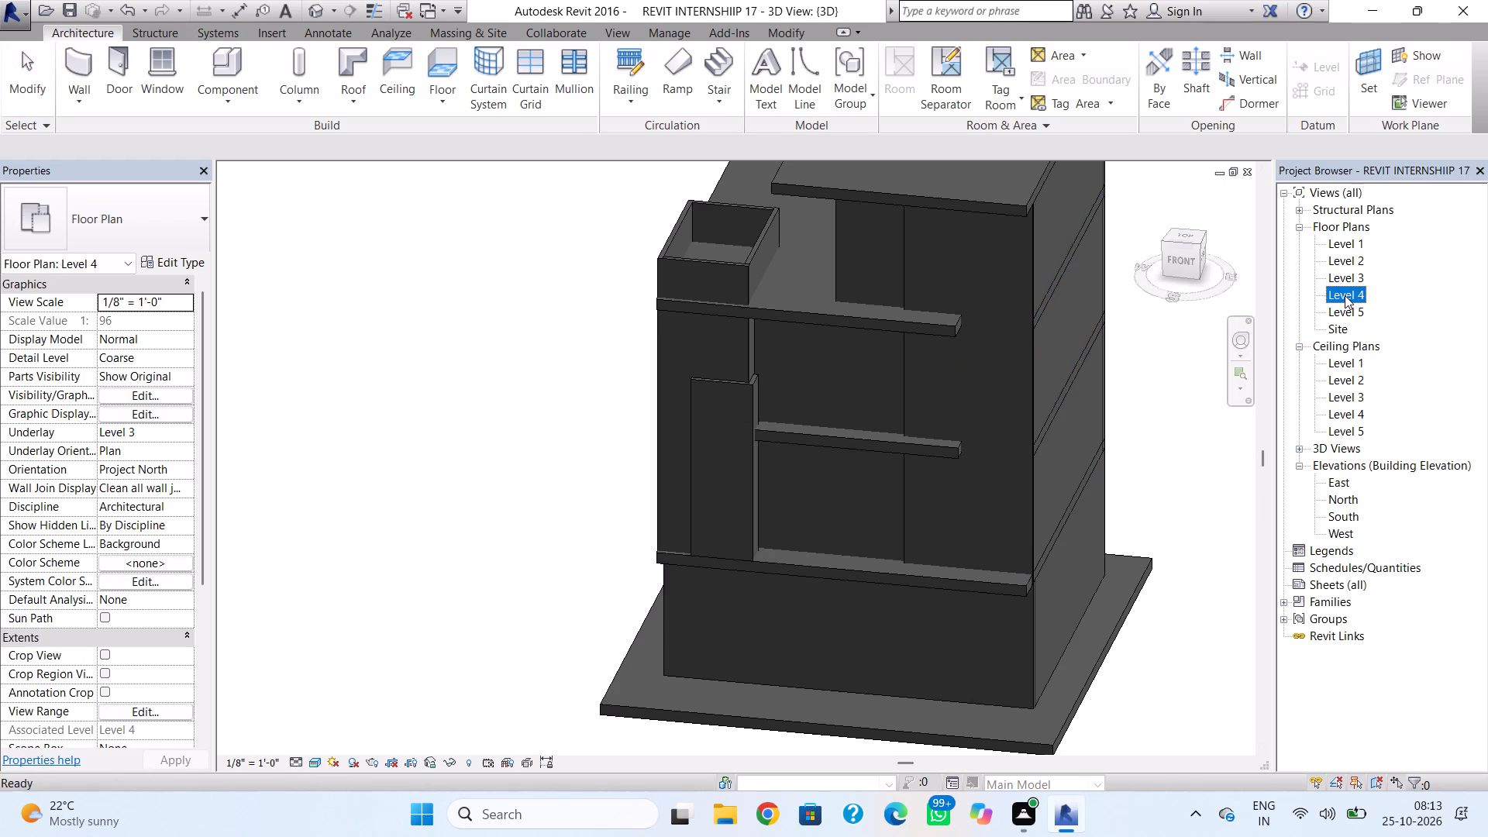
scroll(637, 534, down, 5)
scroll(551, 548, down, 2)
middle_drag(556, 529, 643, 439)
scroll(532, 649, up, 4)
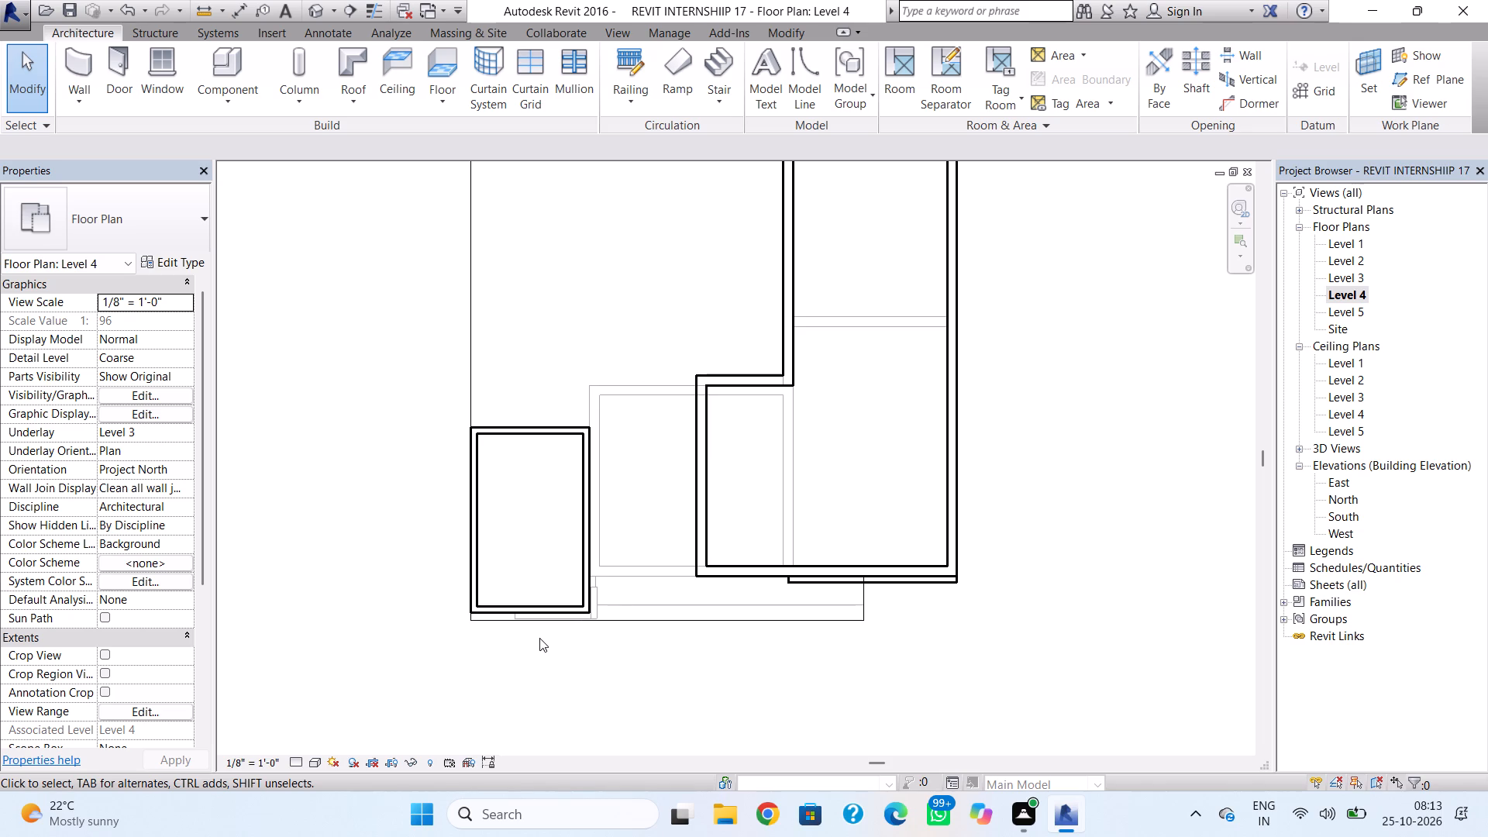
scroll(539, 638, up, 3)
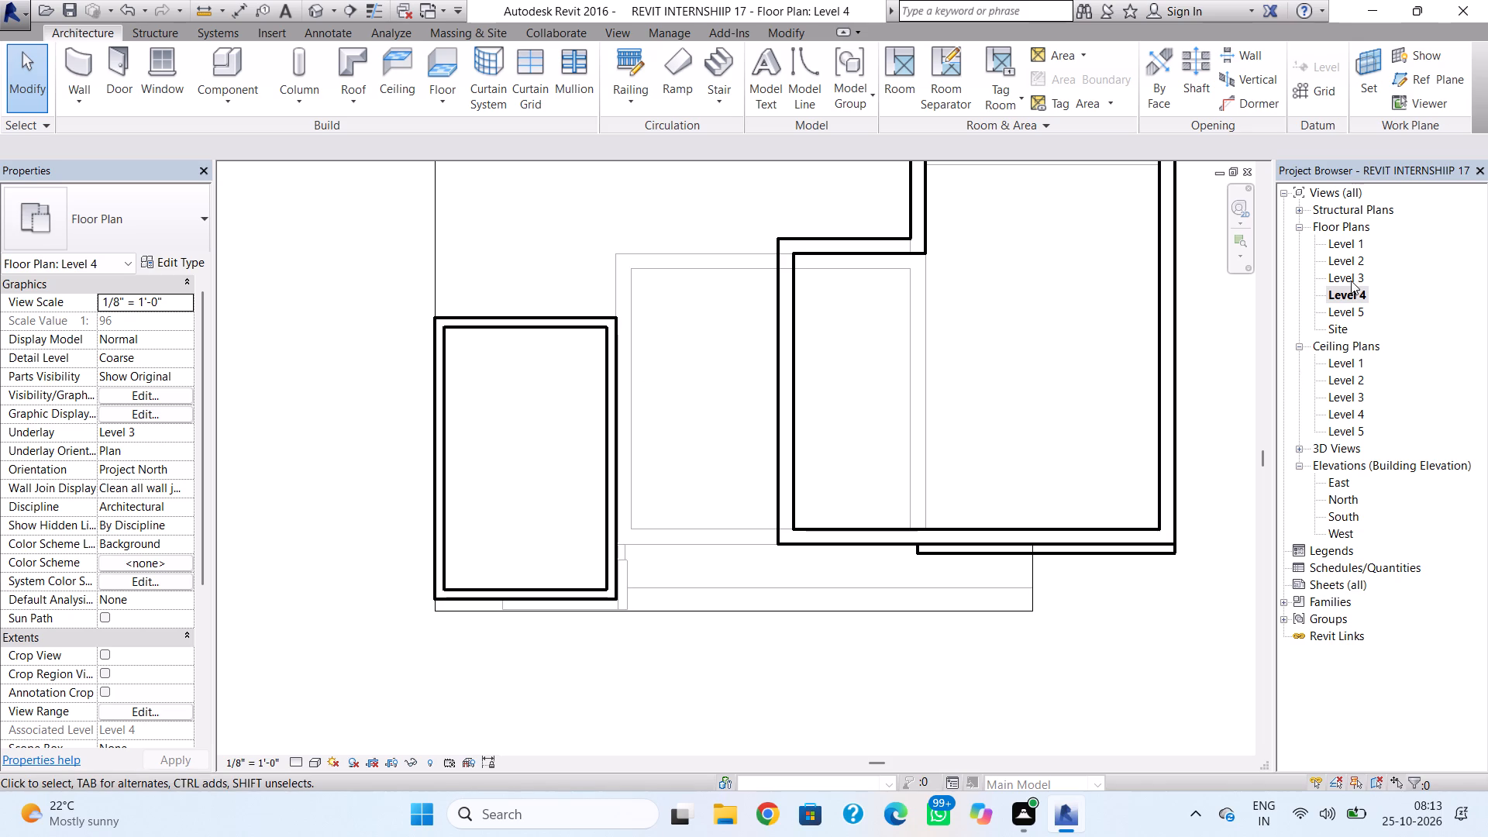
double_click(1348, 277)
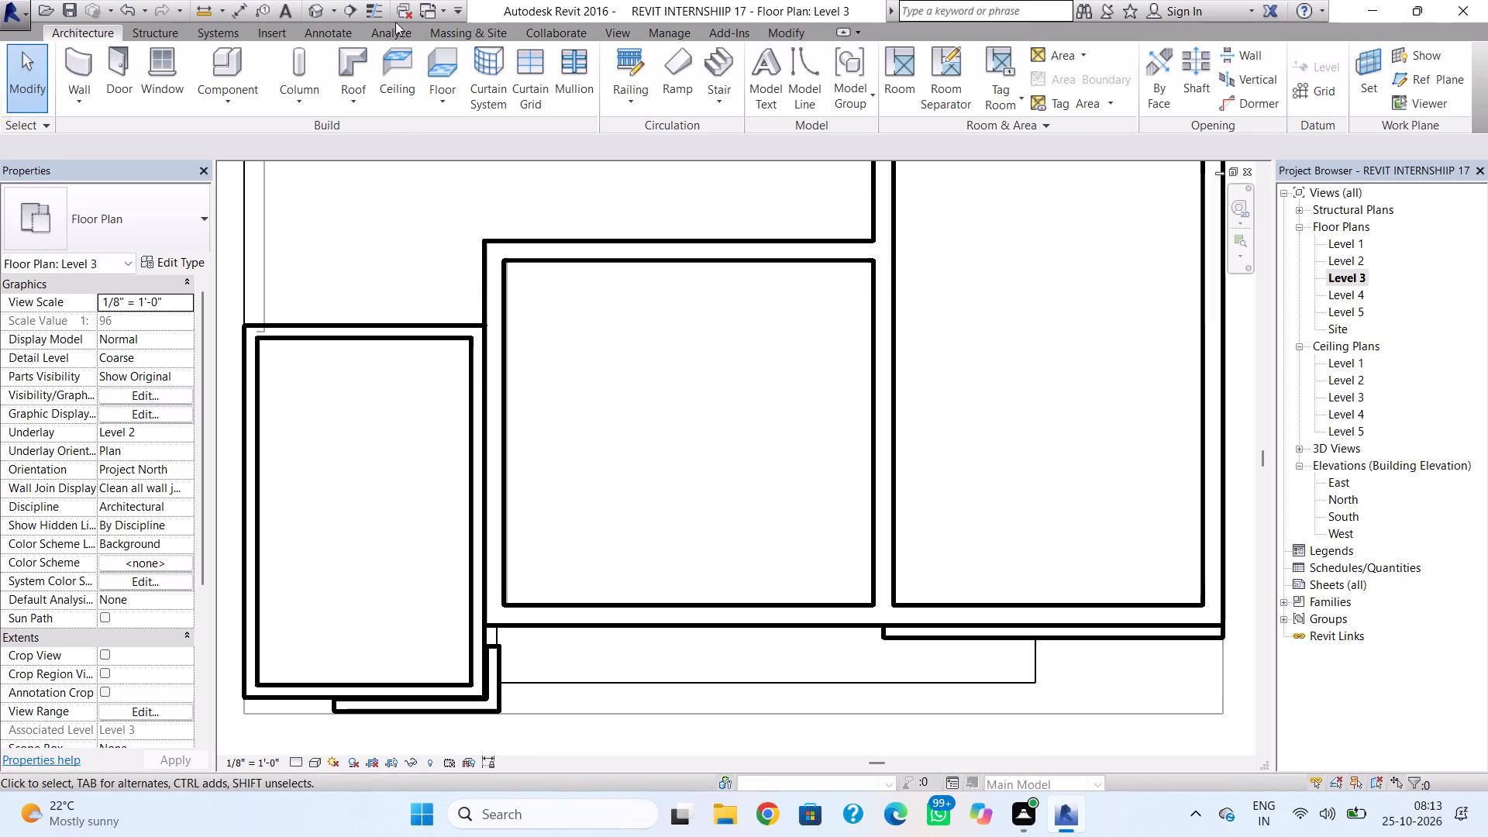
Delete the Generic - 12" roof at Level 4 in the 3D view.
click(326, 12)
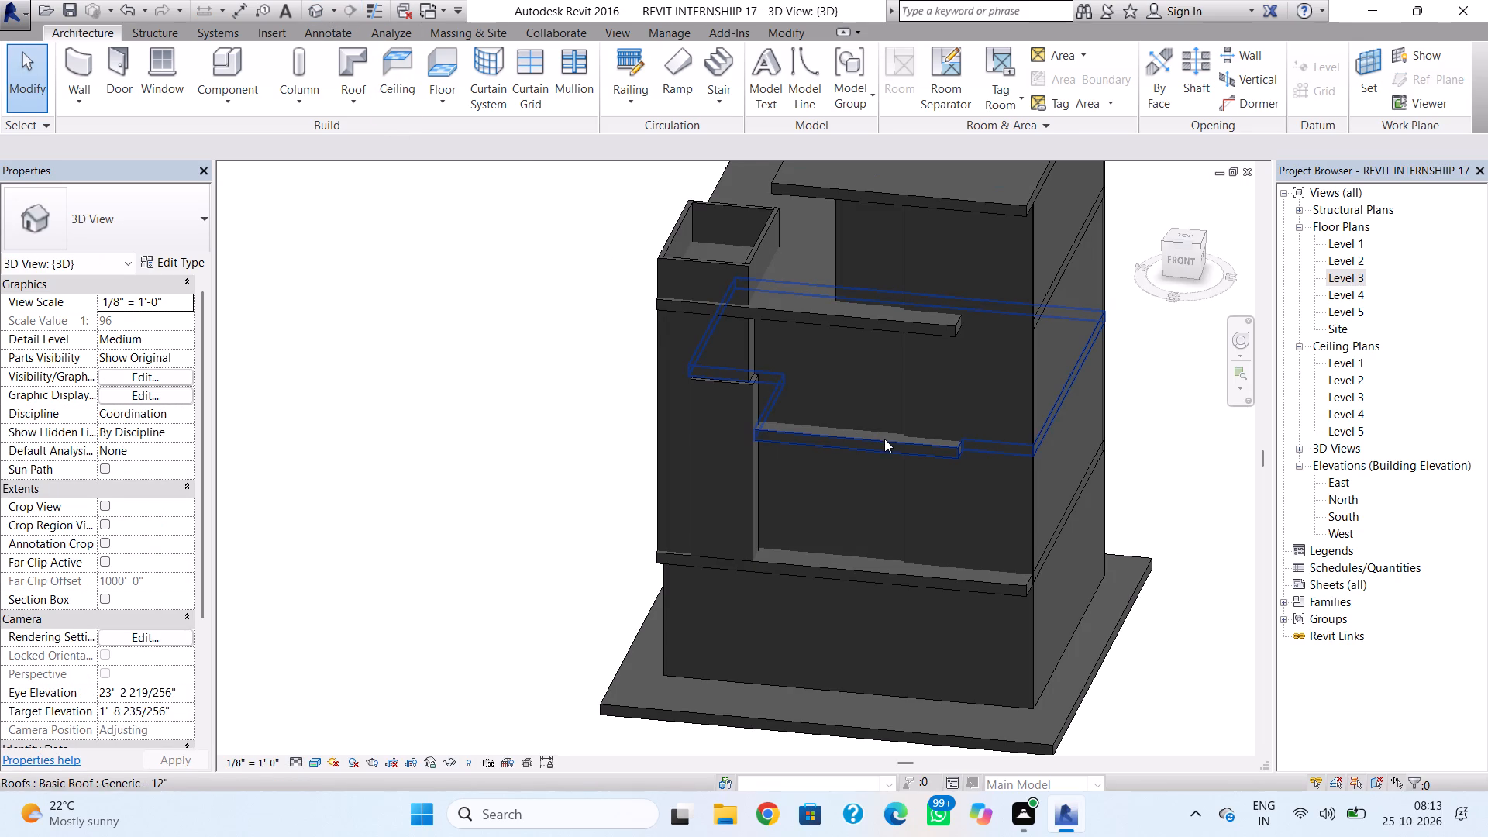
shift+right_drag(793, 475, 932, 515)
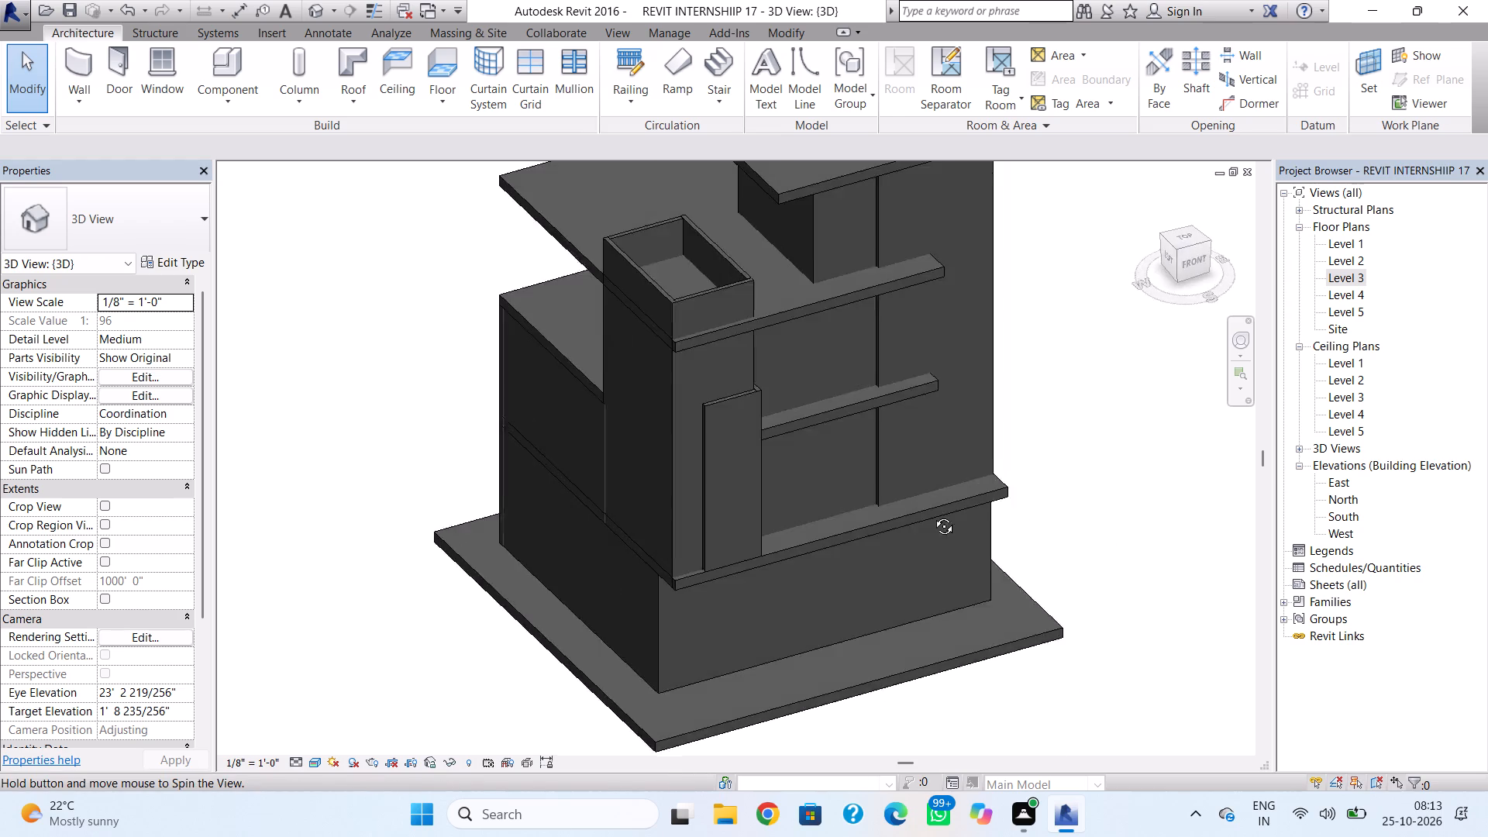
shift+right_drag(932, 515, 1027, 522)
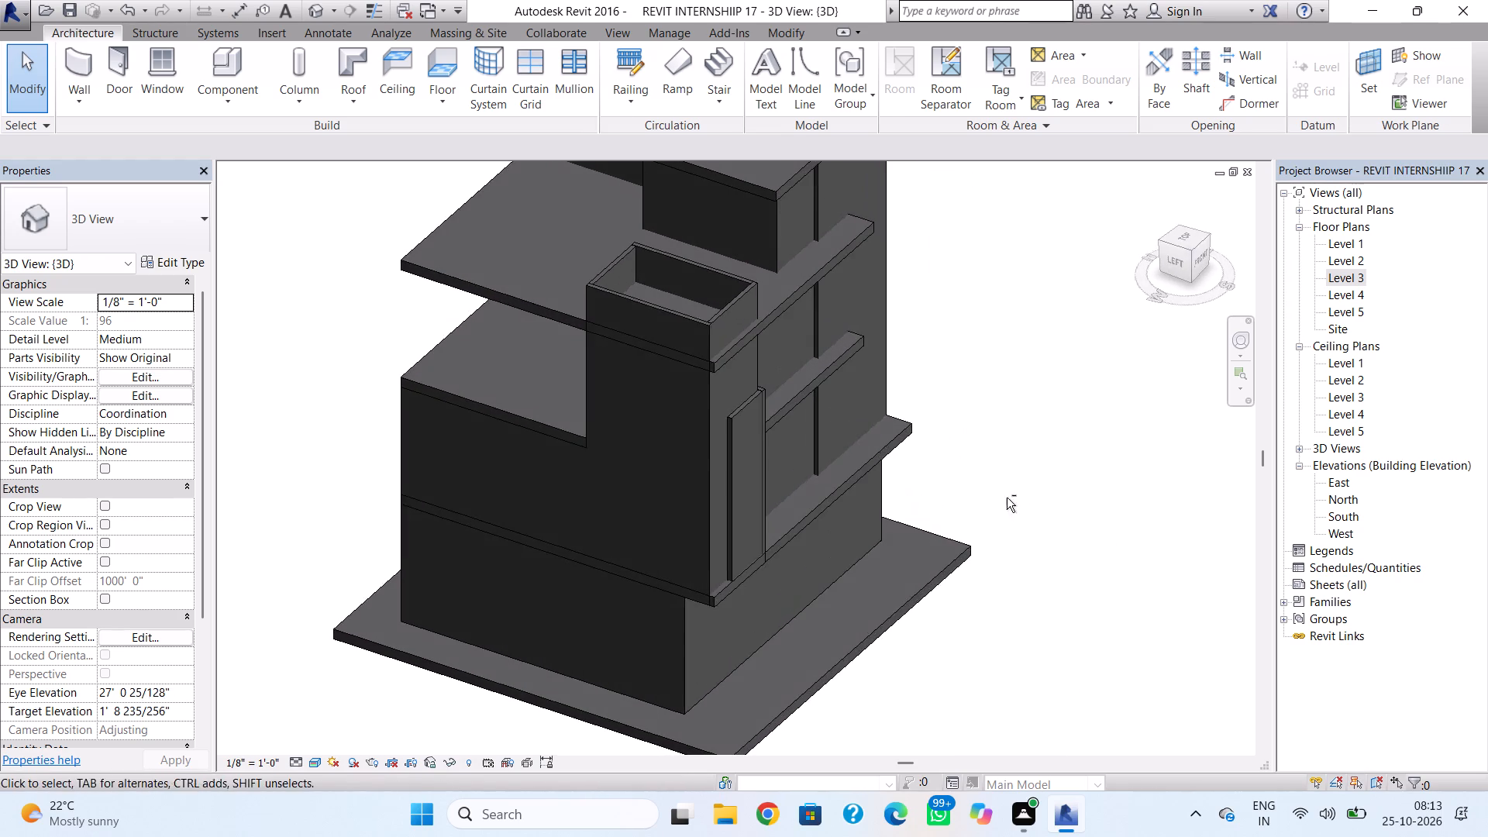
shift+right_drag(998, 486, 980, 451)
click(814, 284)
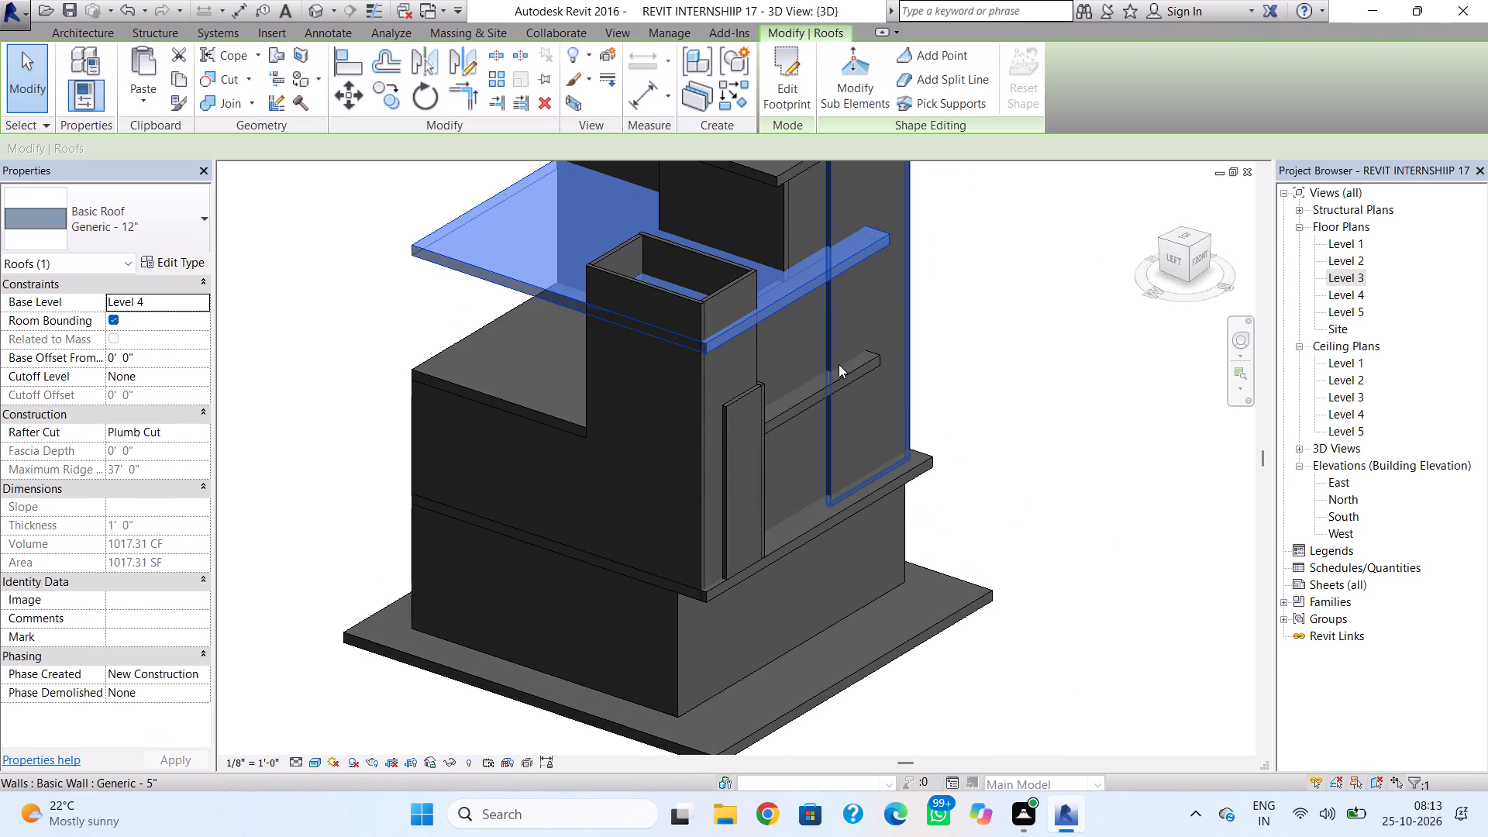
key(Delete)
Copy the Generic - 12" roof at Level 3 and paste it aligned to Level 4.
click(843, 374)
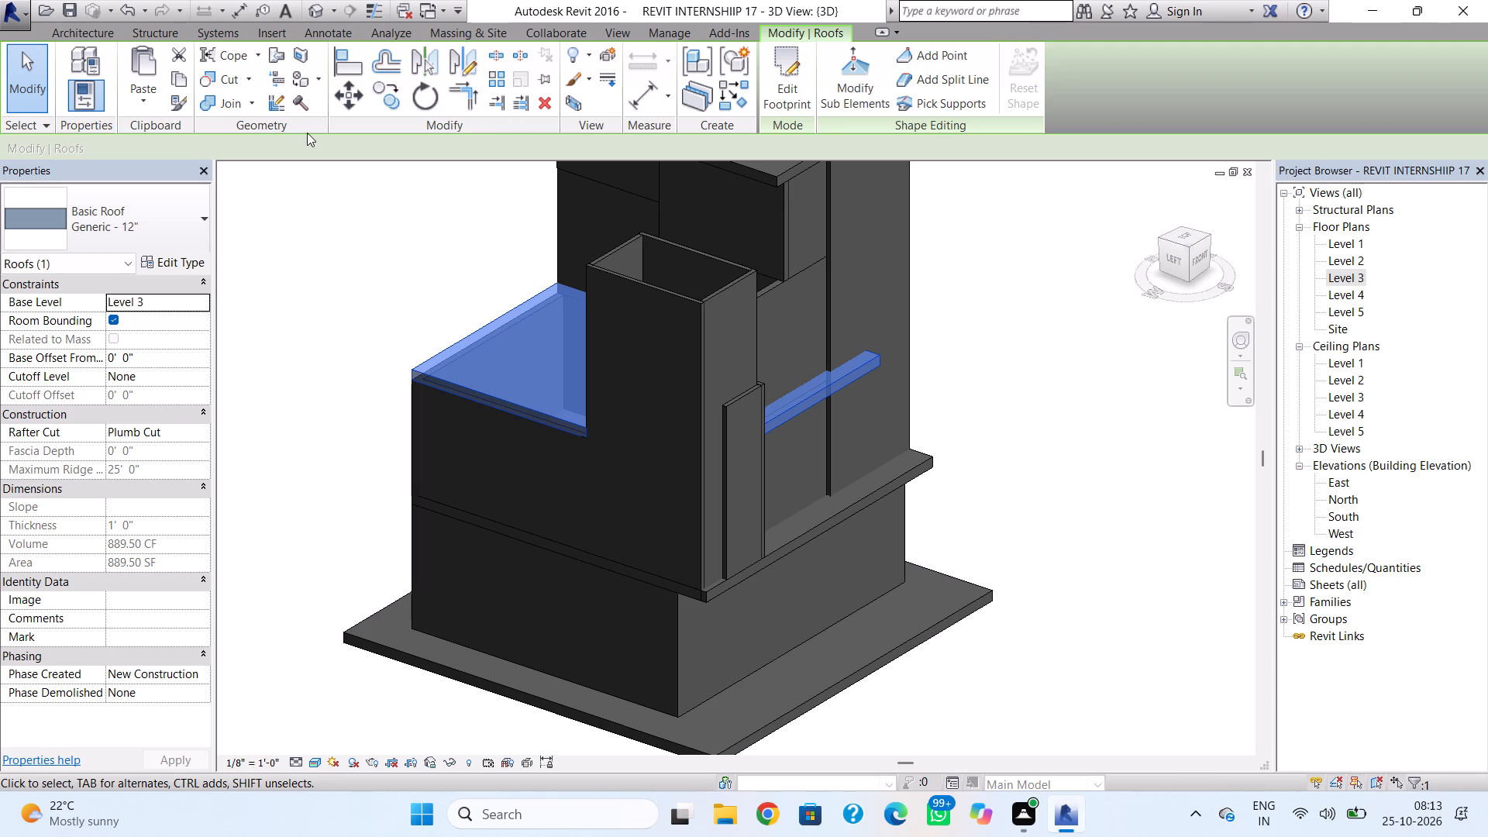
click(188, 81)
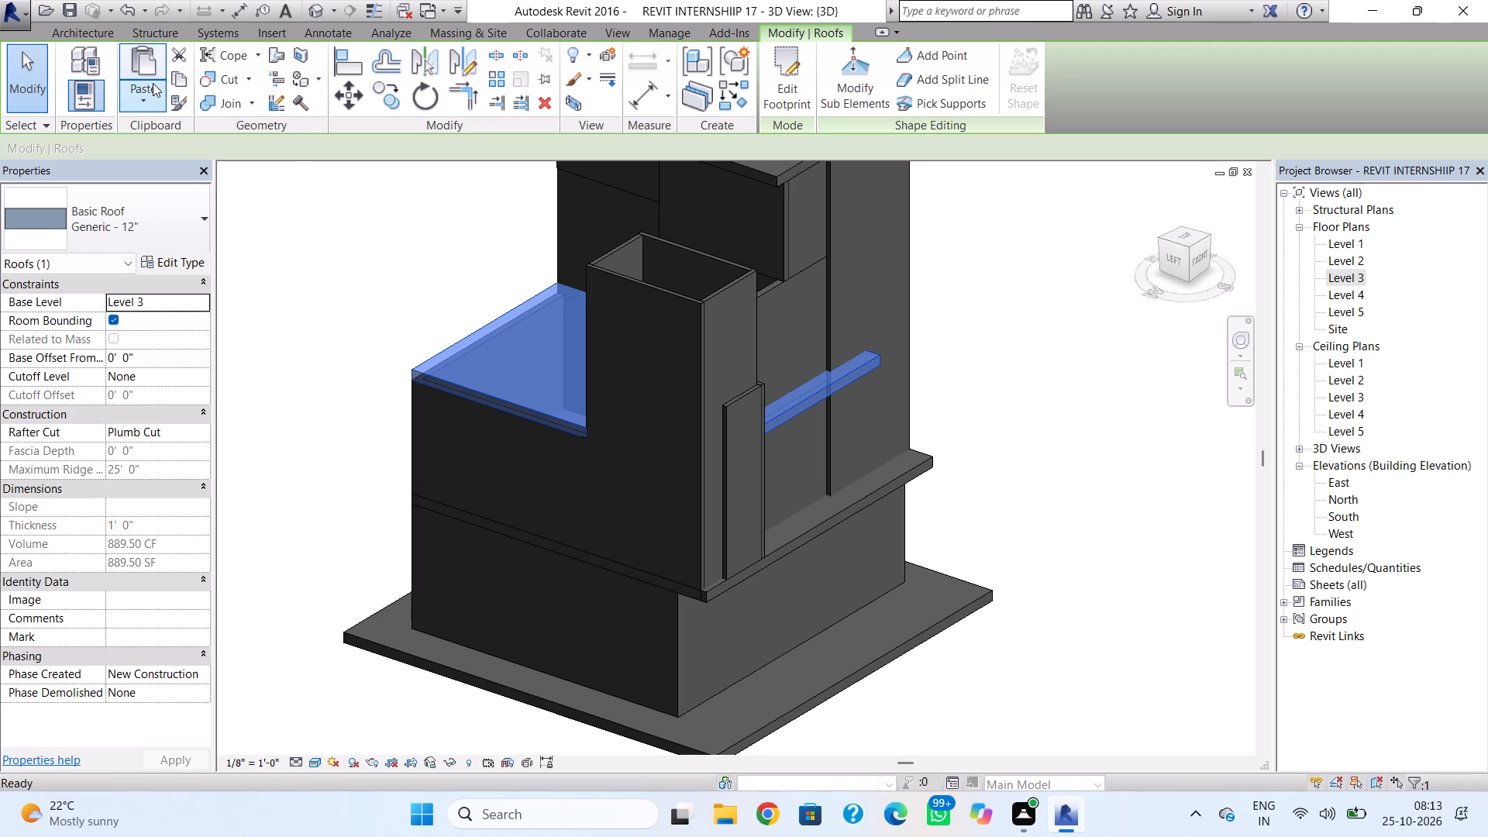
click(153, 83)
click(194, 167)
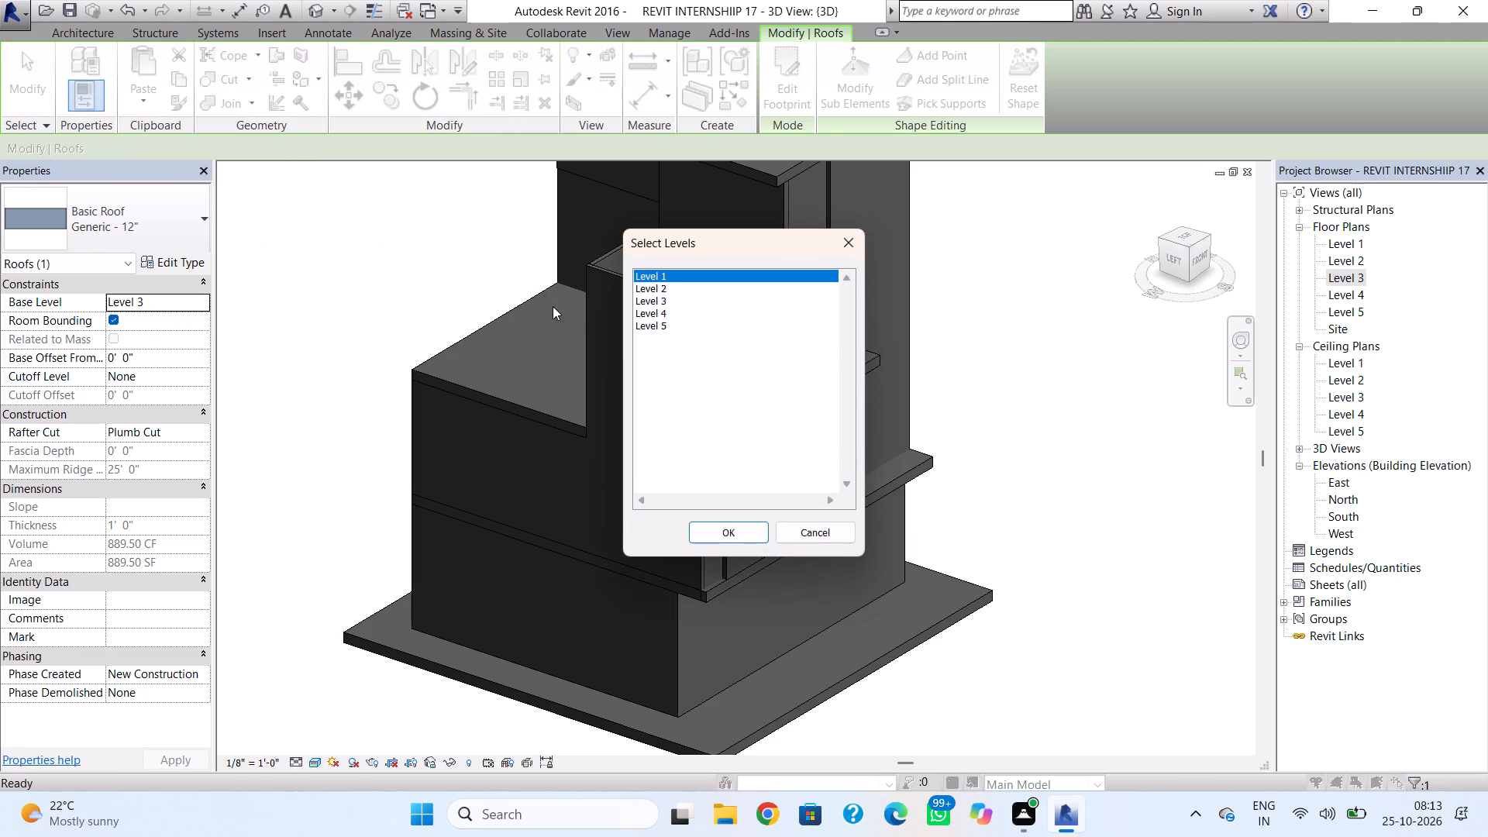
click(633, 315)
click(641, 314)
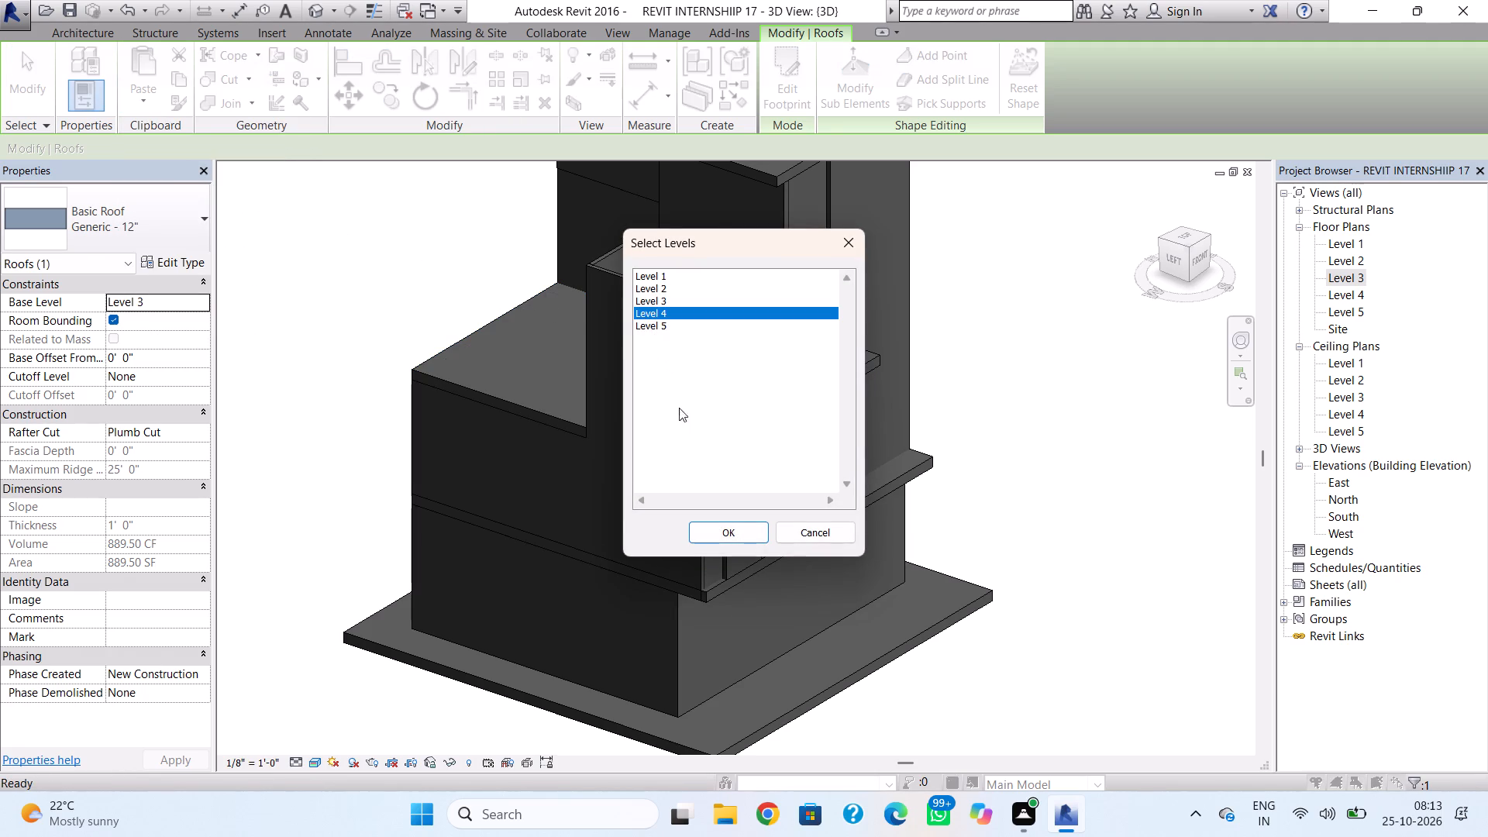
click(725, 530)
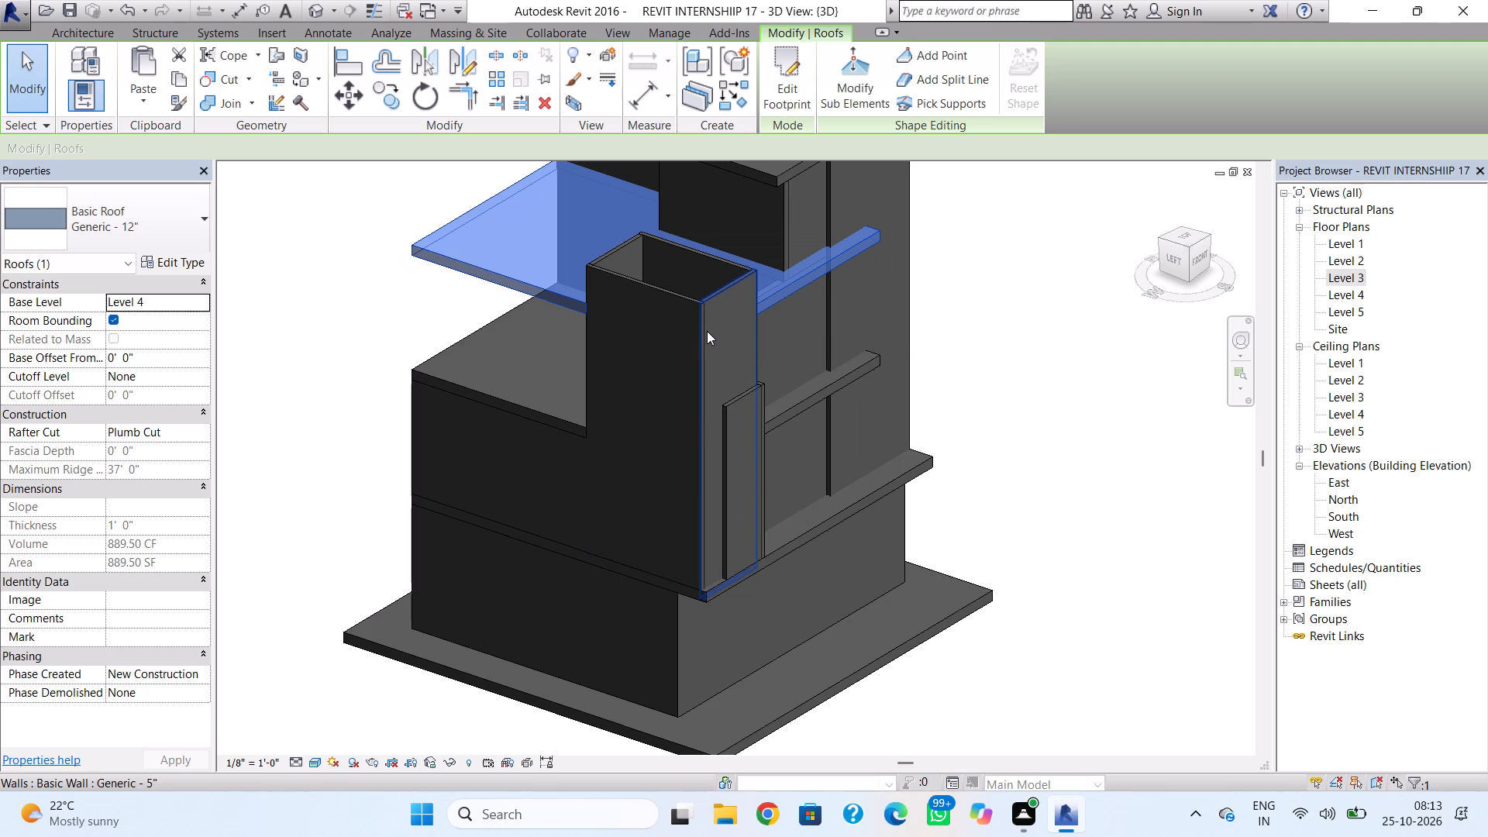
key(Escape)
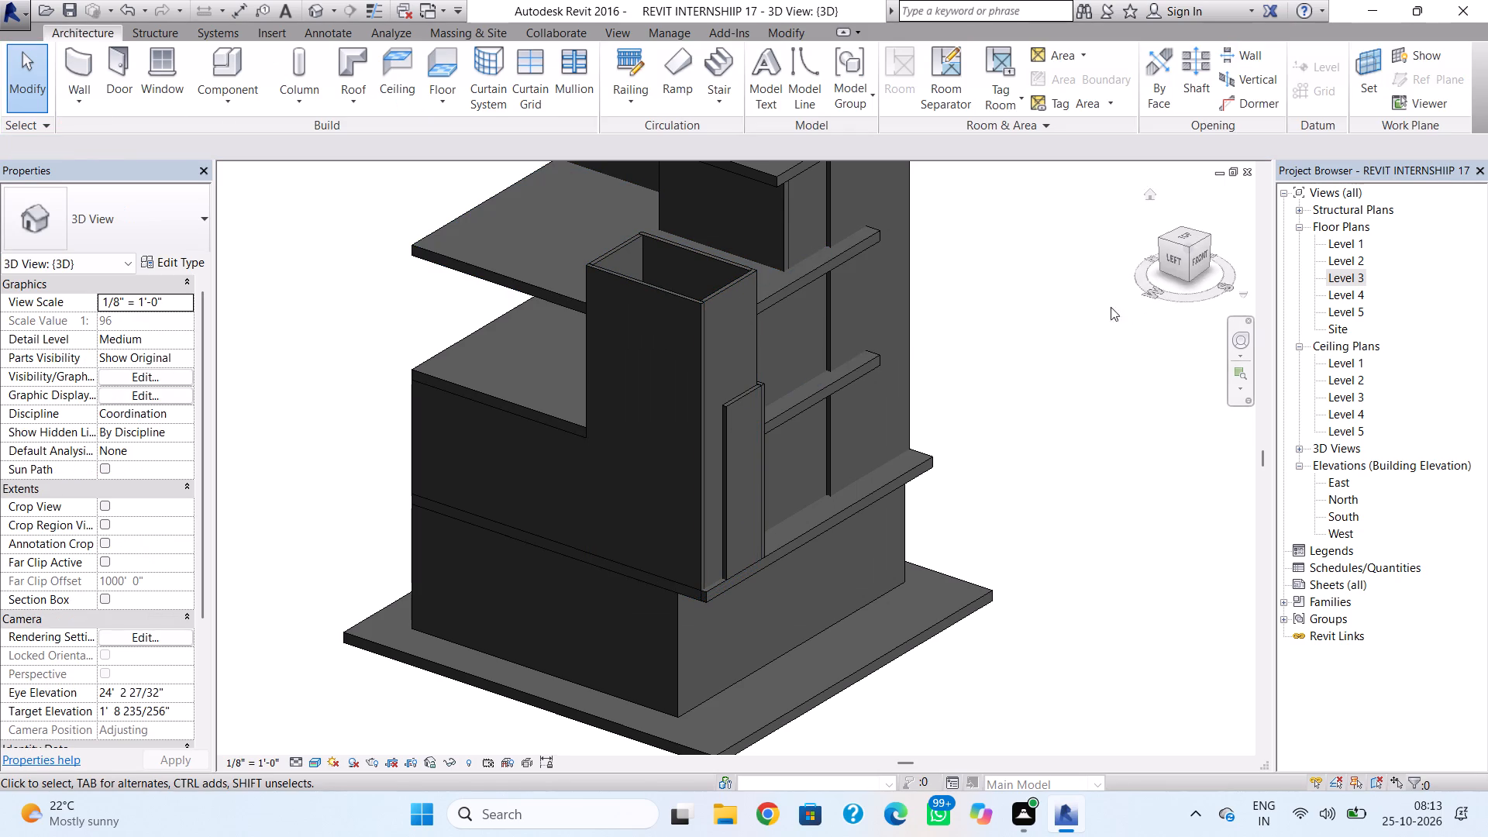
Edit the Level 4 roof footprint in plan, moving its edge beside the west enclosure onto the enclosure's outer wall face, and attach the highlighted walls.
shift+right_drag(1065, 337, 797, 283)
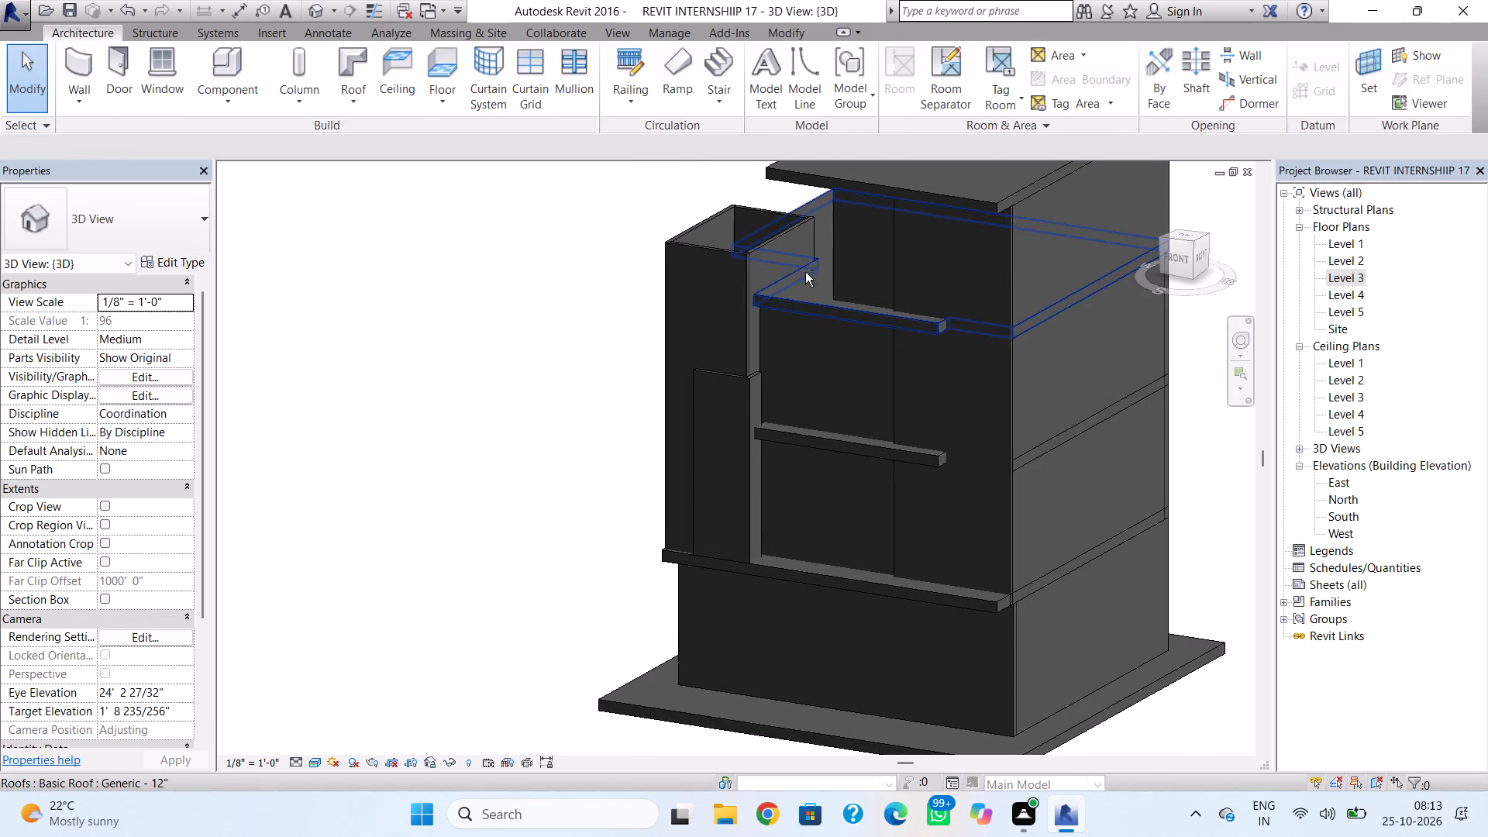
shift+right_drag(527, 363, 609, 330)
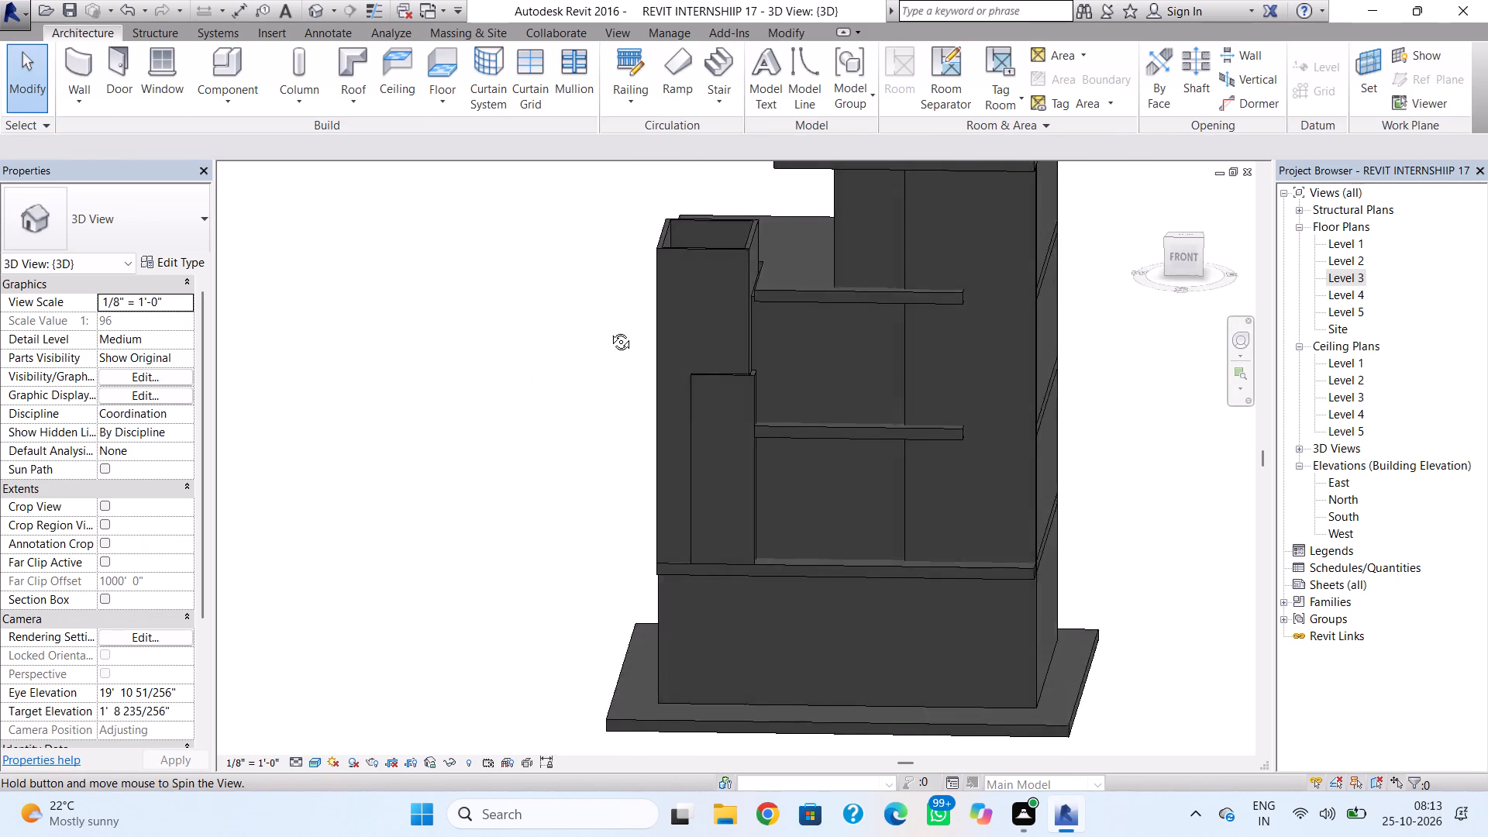
shift+right_drag(609, 330, 612, 336)
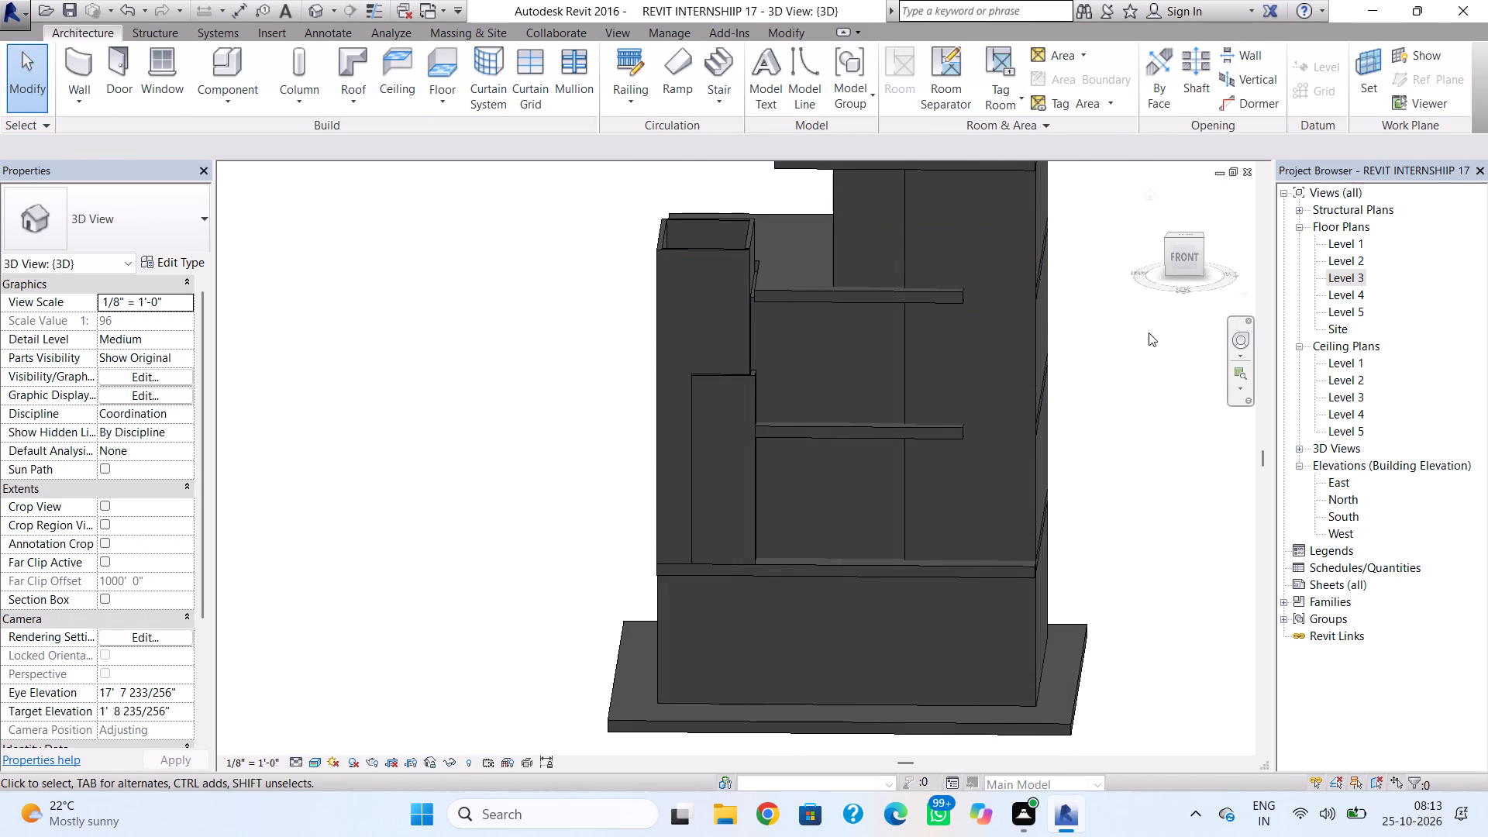
double_click(1344, 293)
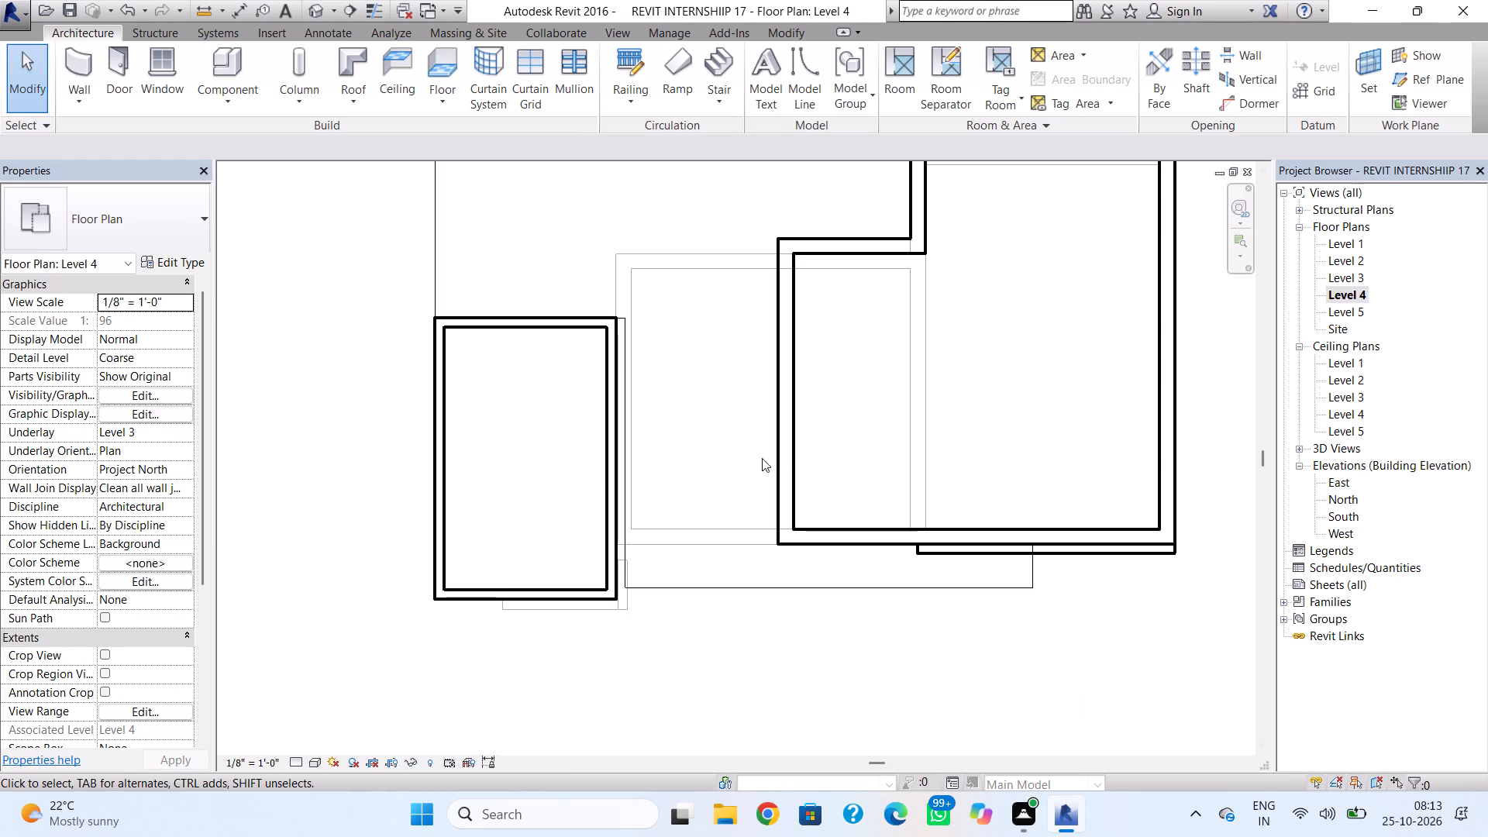
scroll(611, 465, up, 4)
click(642, 448)
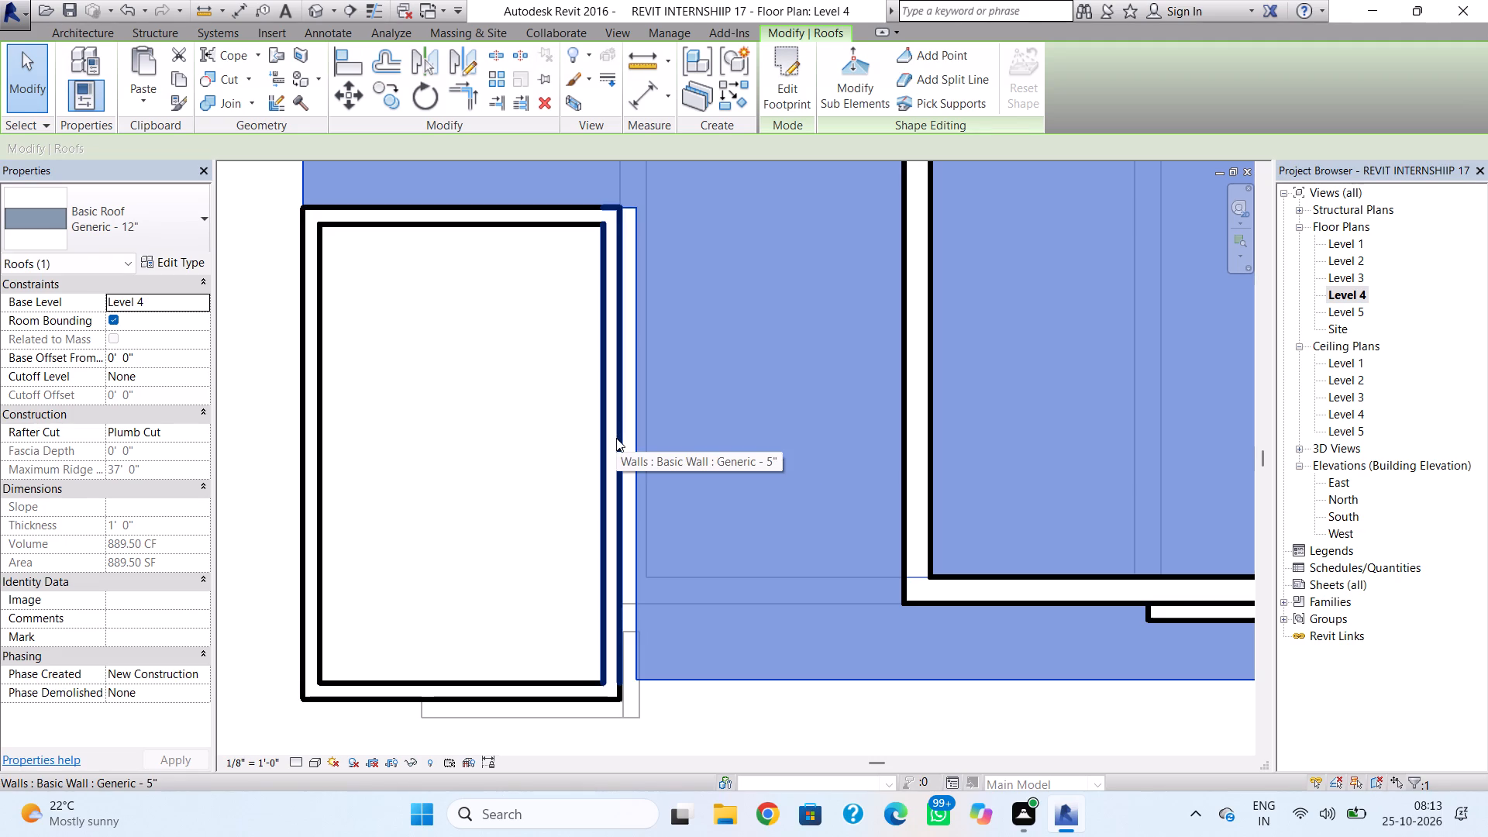
double_click(633, 434)
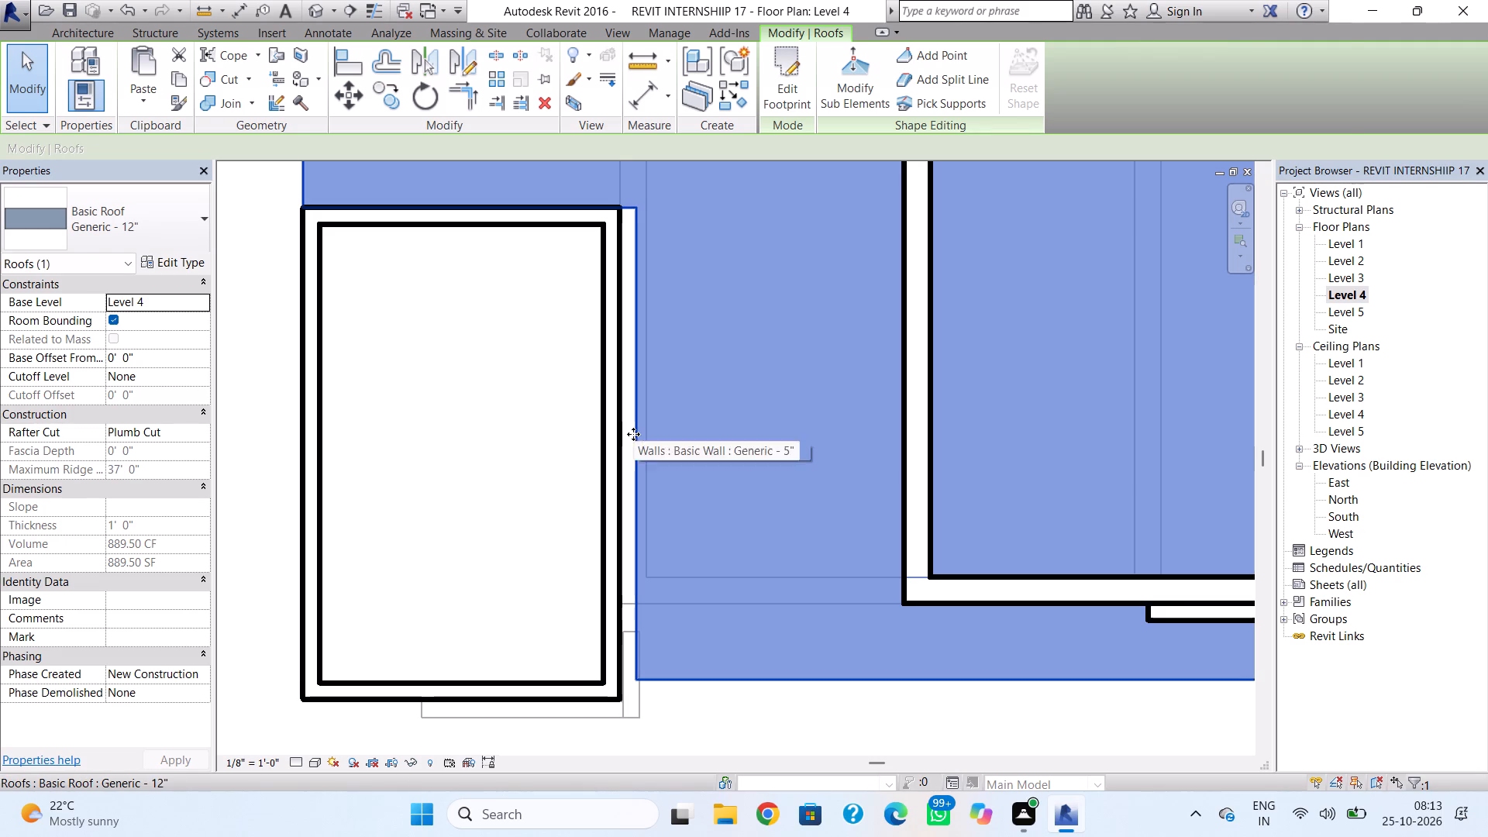
click(633, 434)
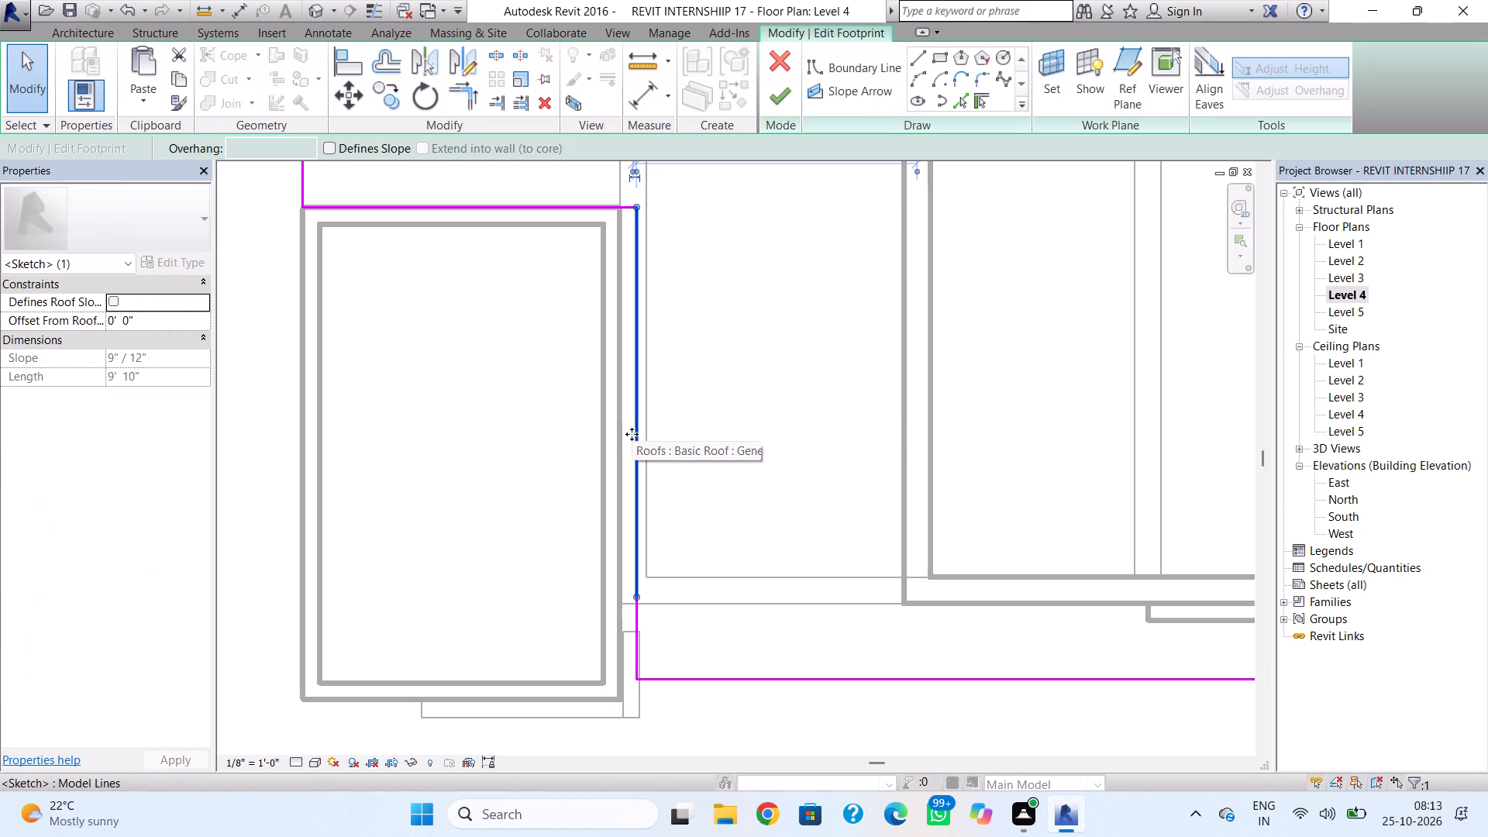
key(Left)
key(Left)
key(Left)
key(Left)
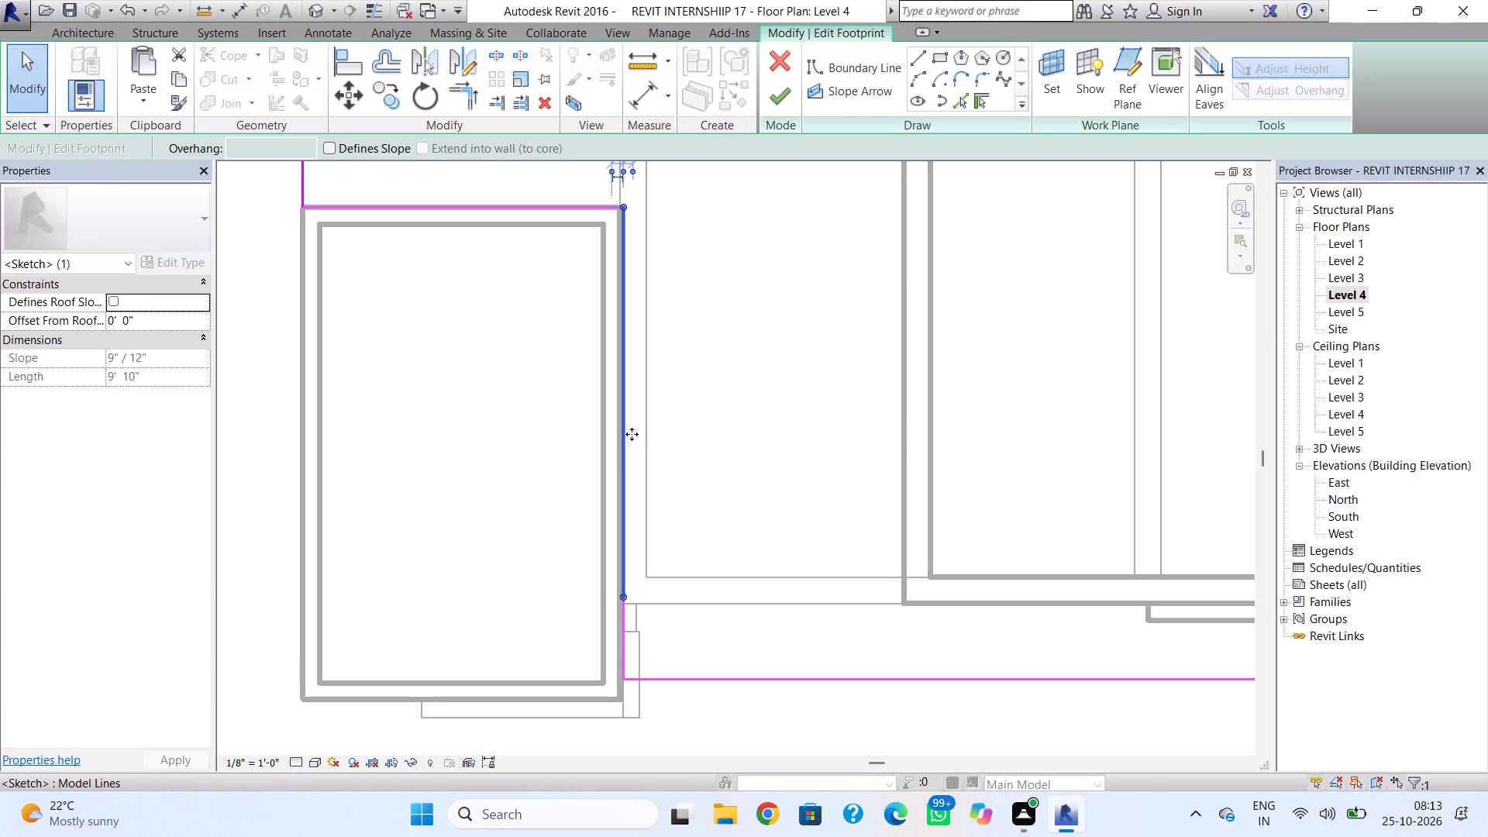
key(Left)
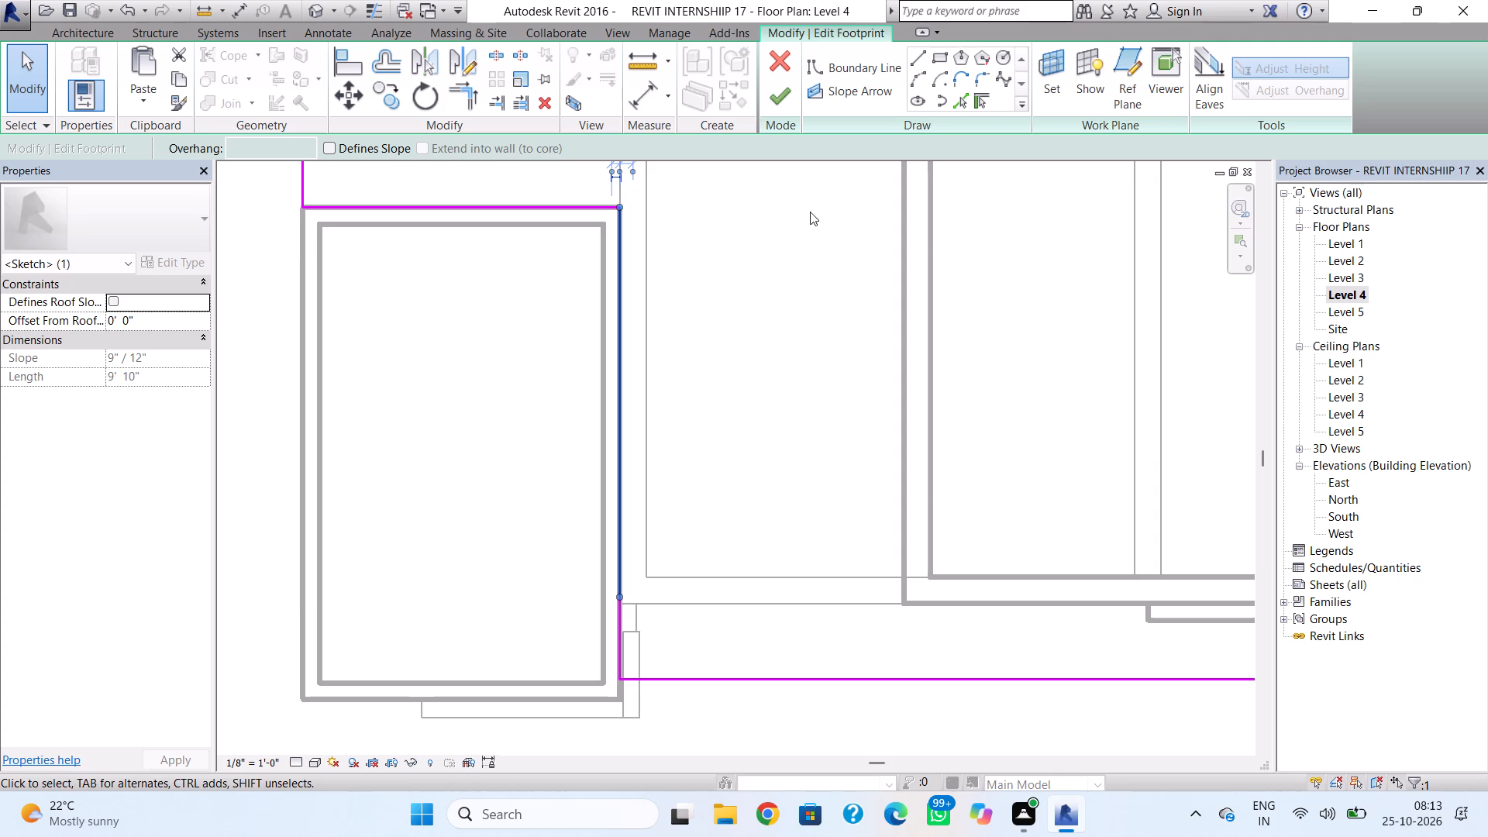
click(773, 91)
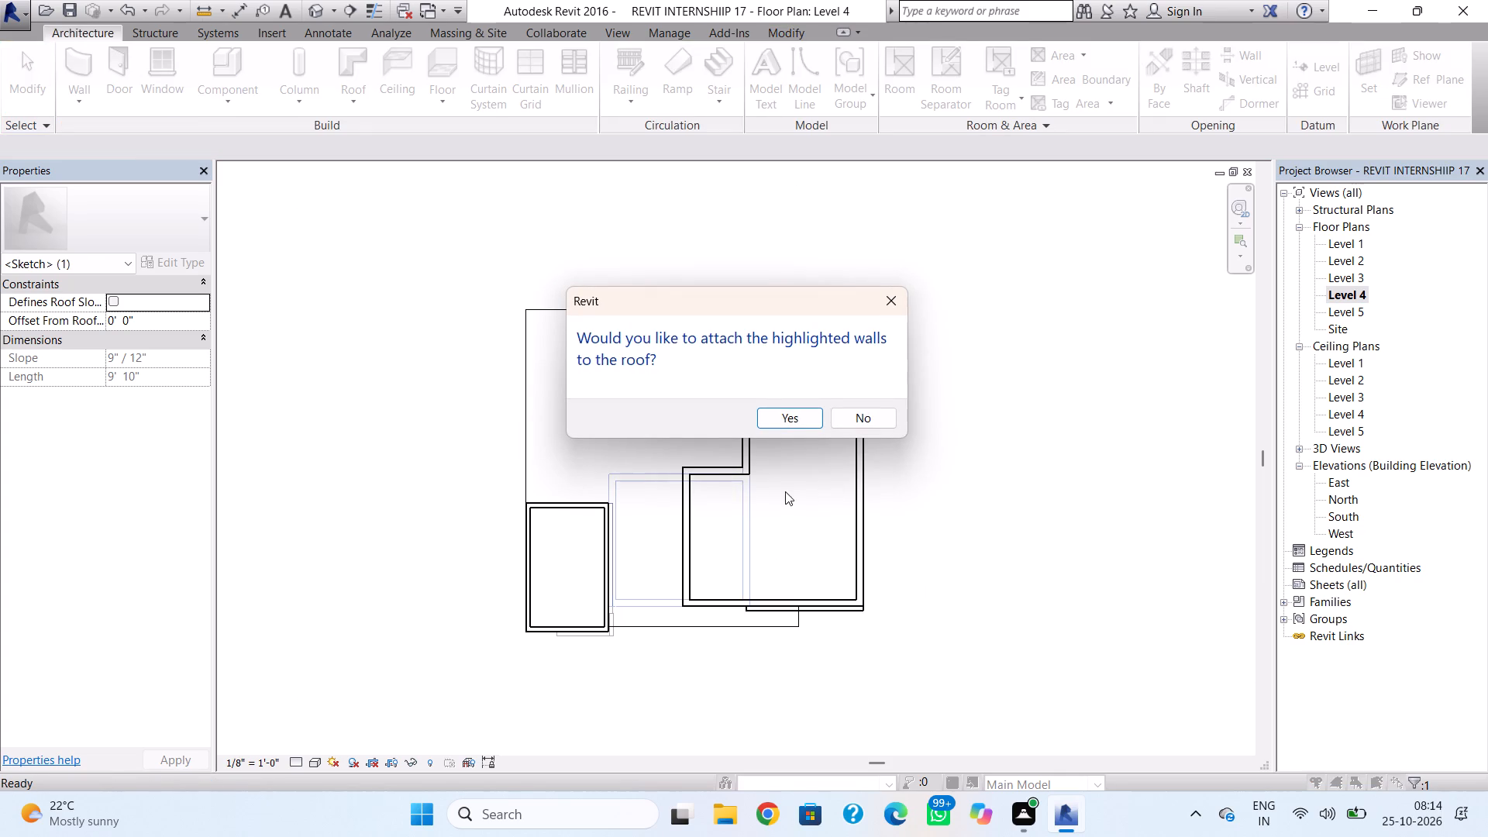
click(796, 408)
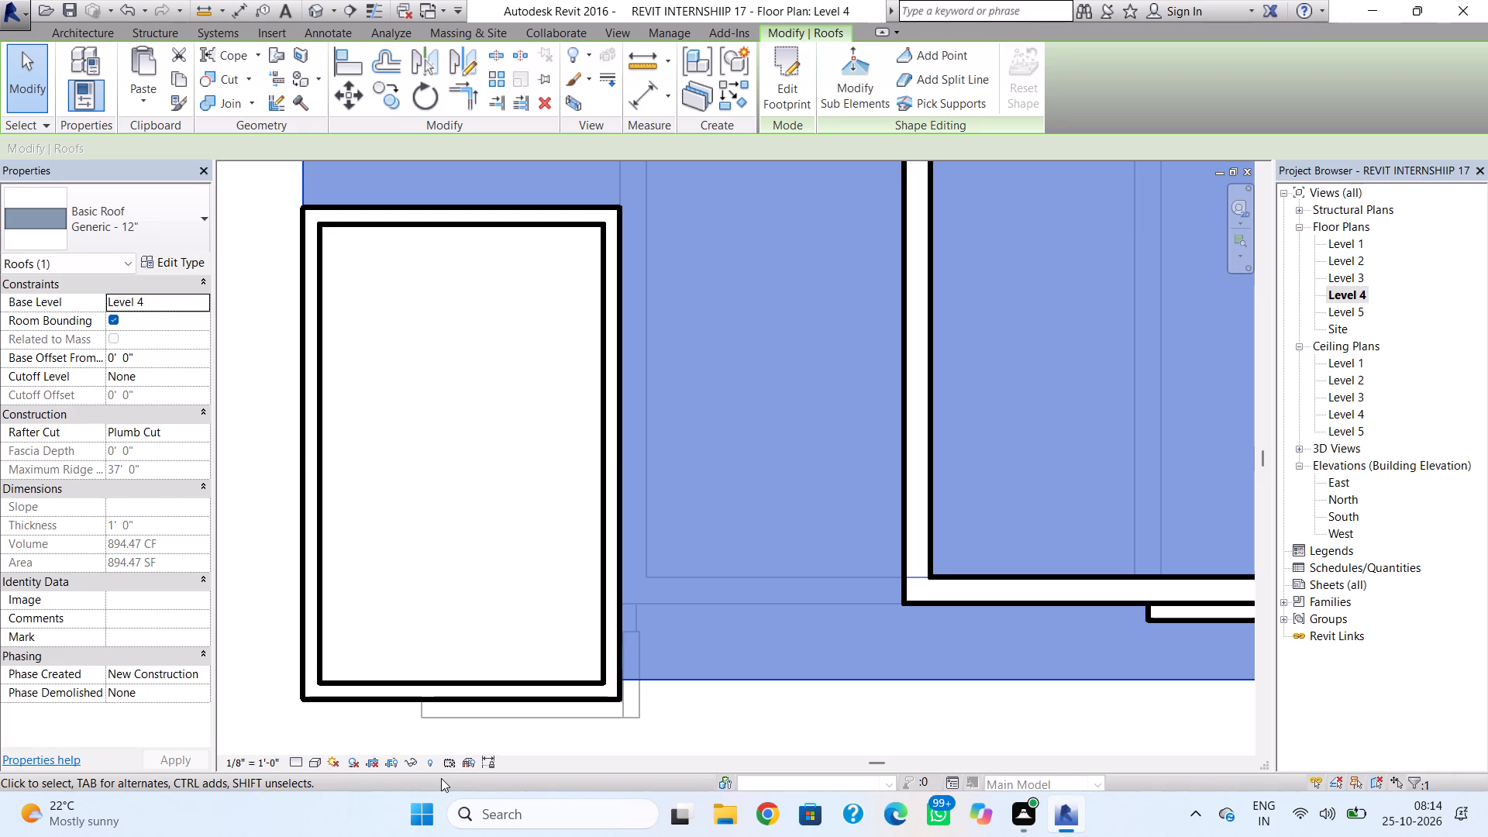
key(Escape)
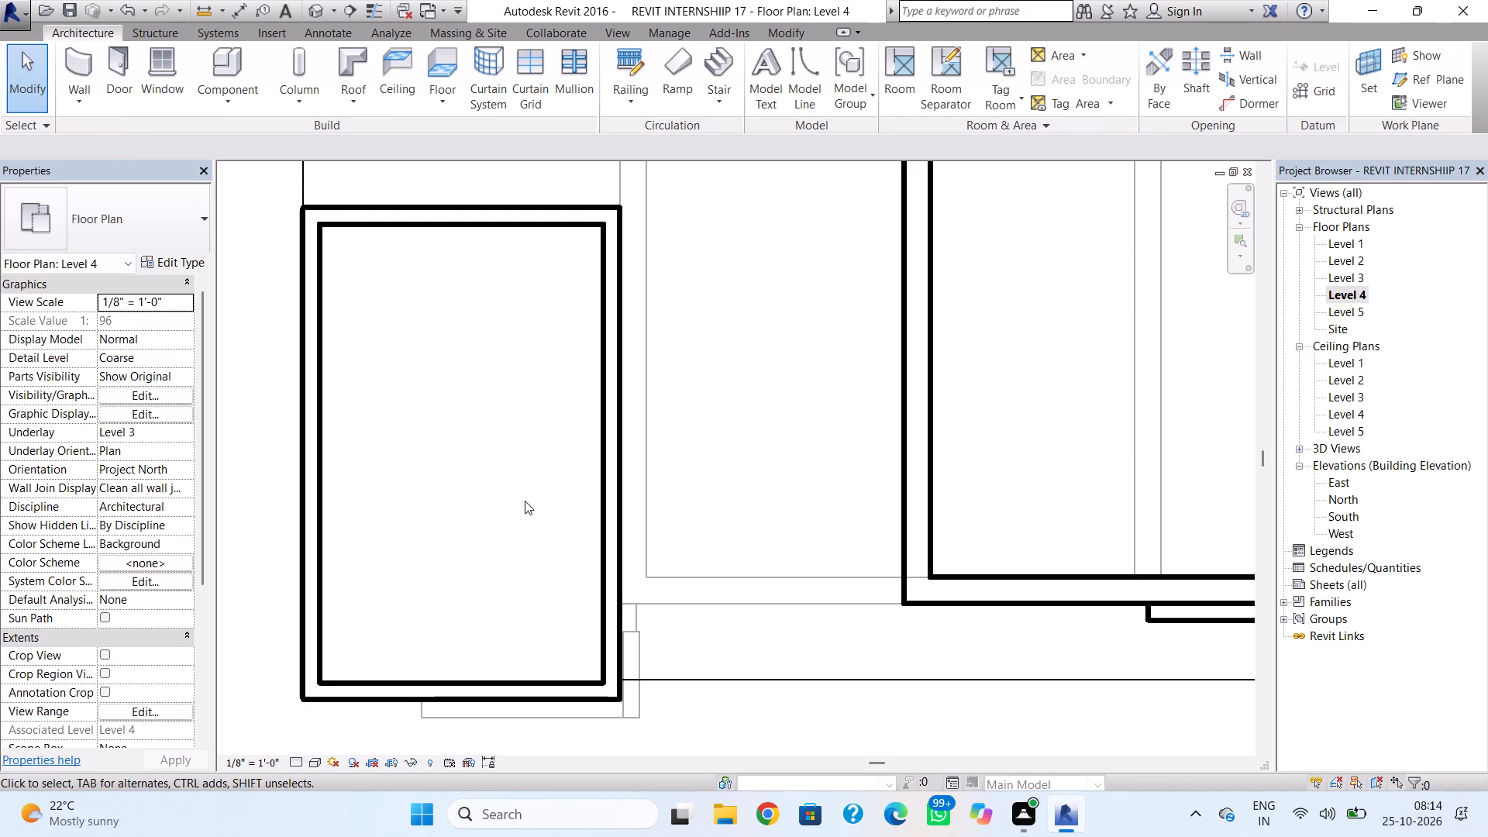
Copy the rear and west Generic - 8" walls at Level 2 in the 3D view and paste them aligned to Level 3.
drag(313, 17, 314, 29)
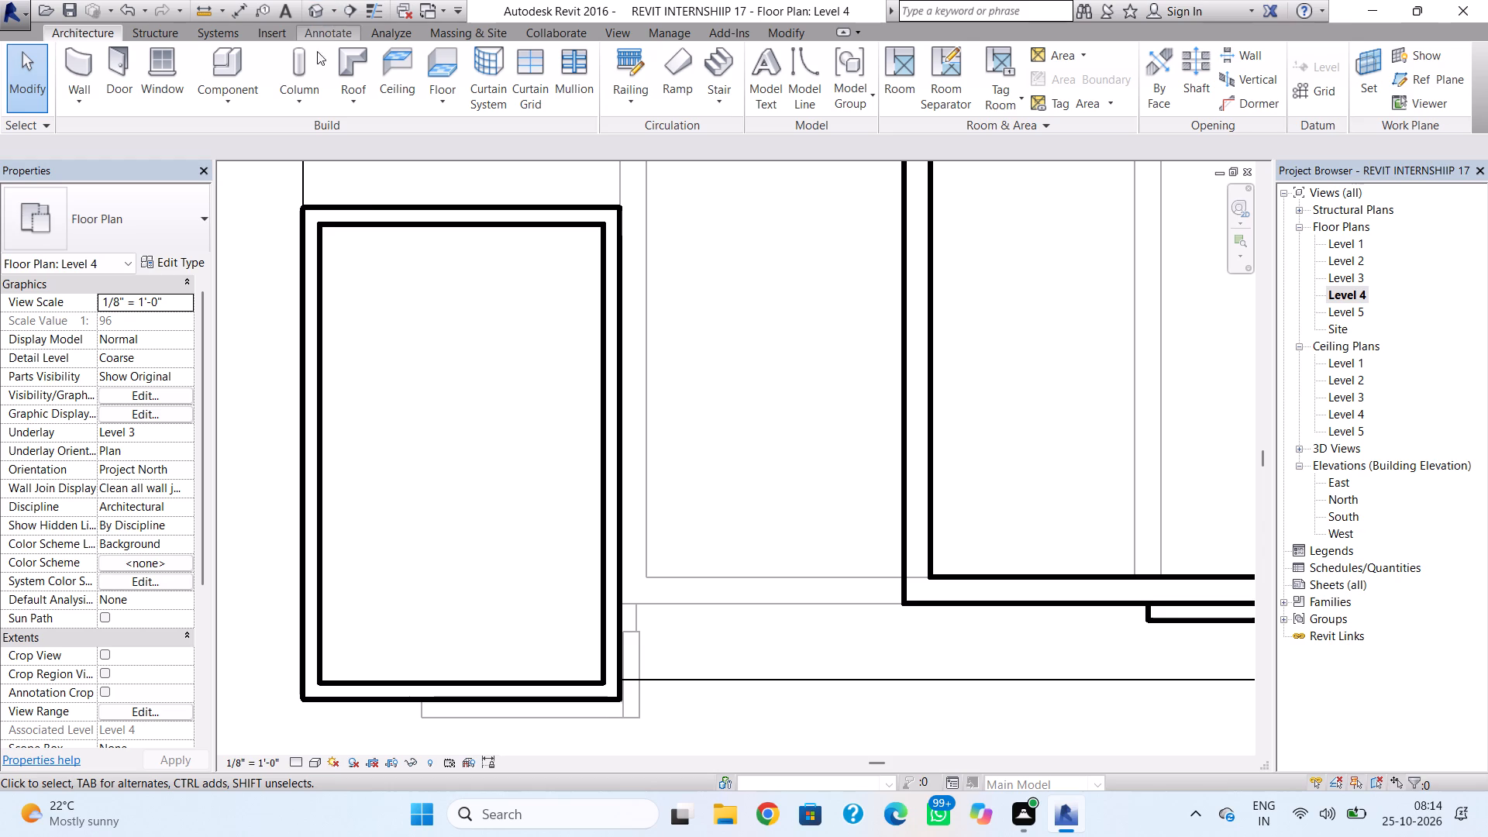
click(308, 13)
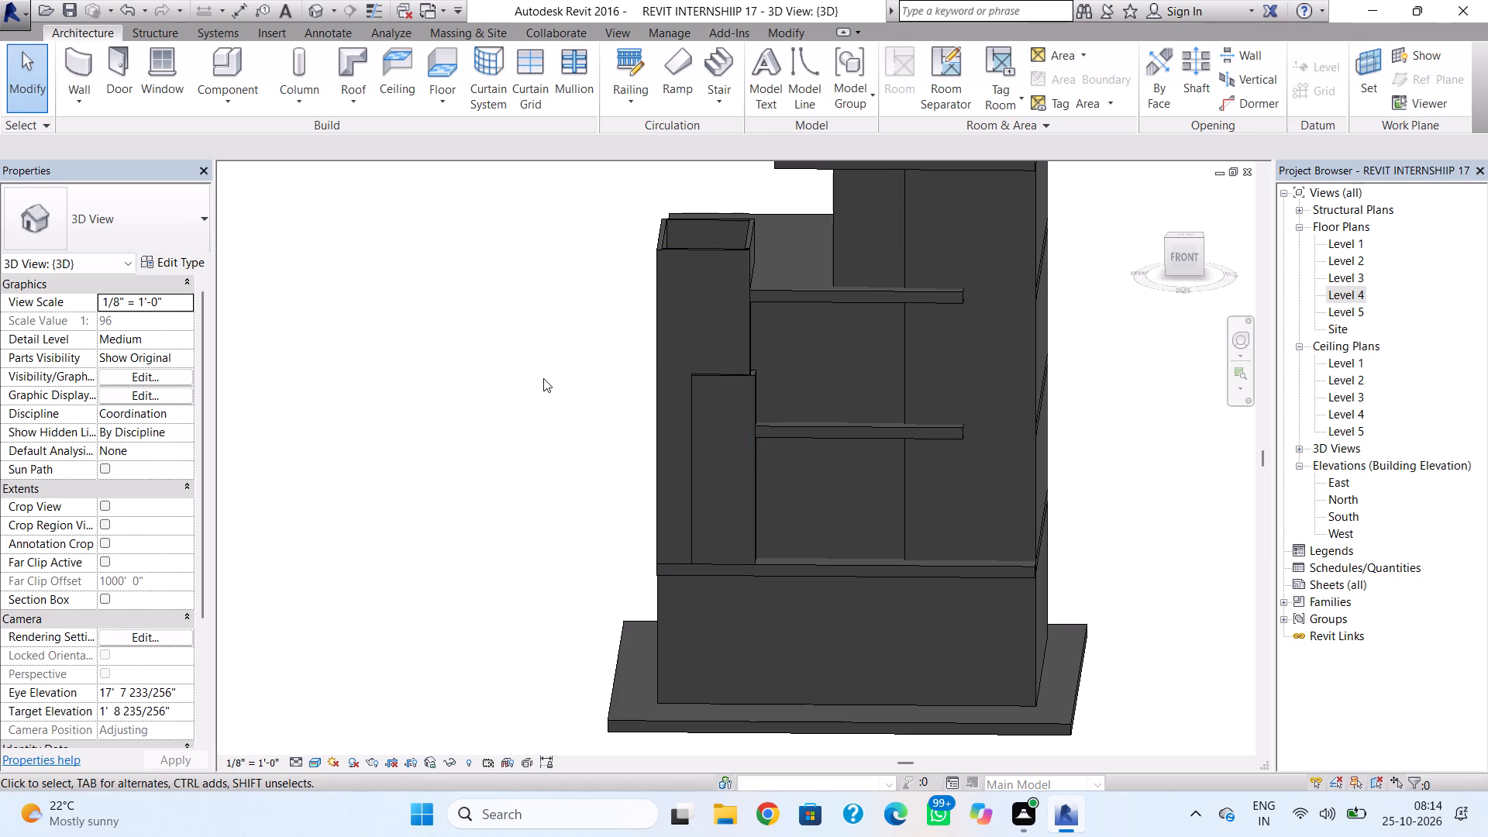
shift+right_drag(541, 380, 572, 369)
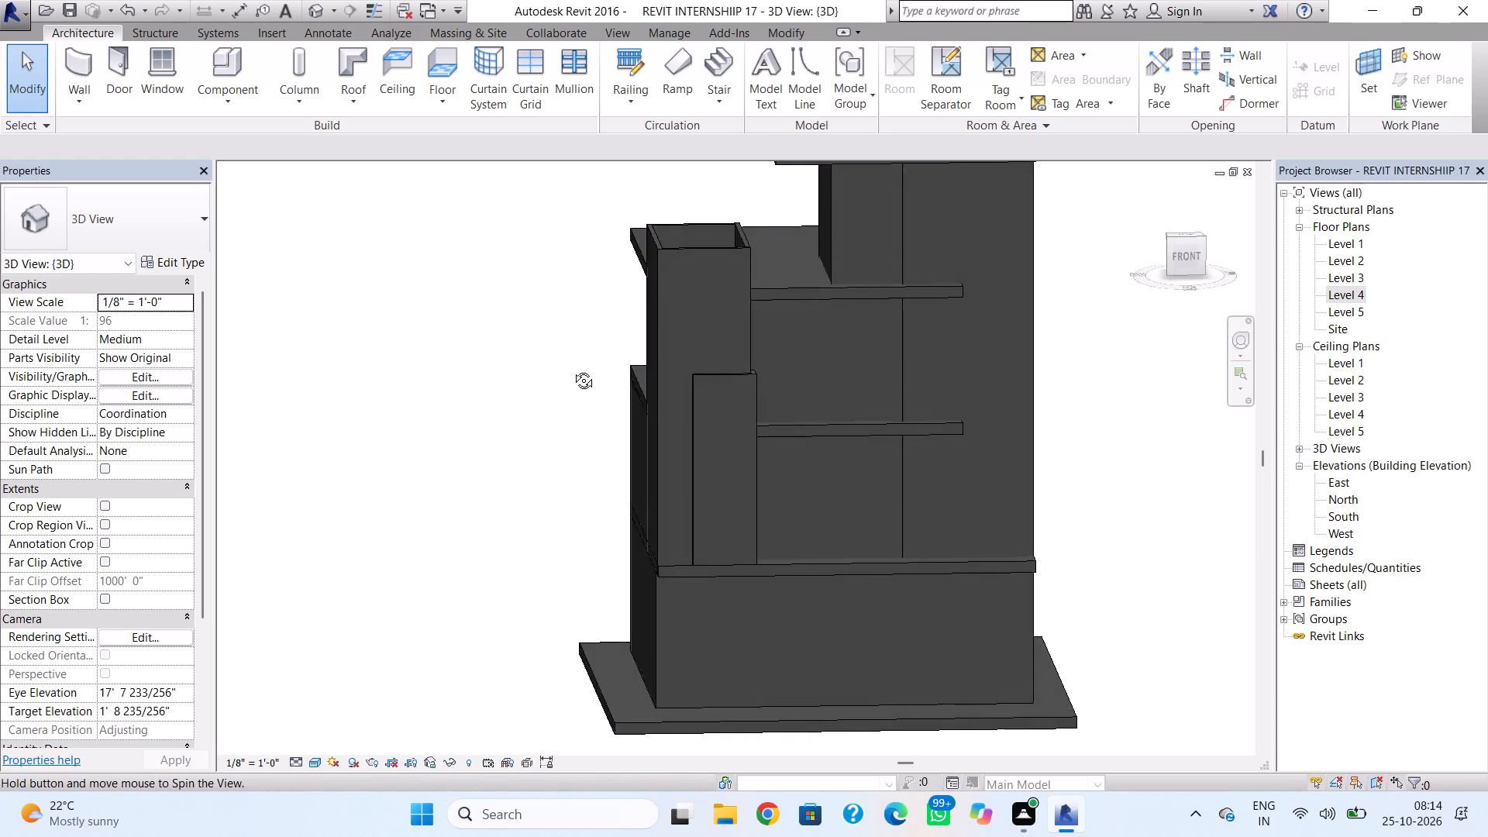
shift+right_drag(572, 369, 835, 359)
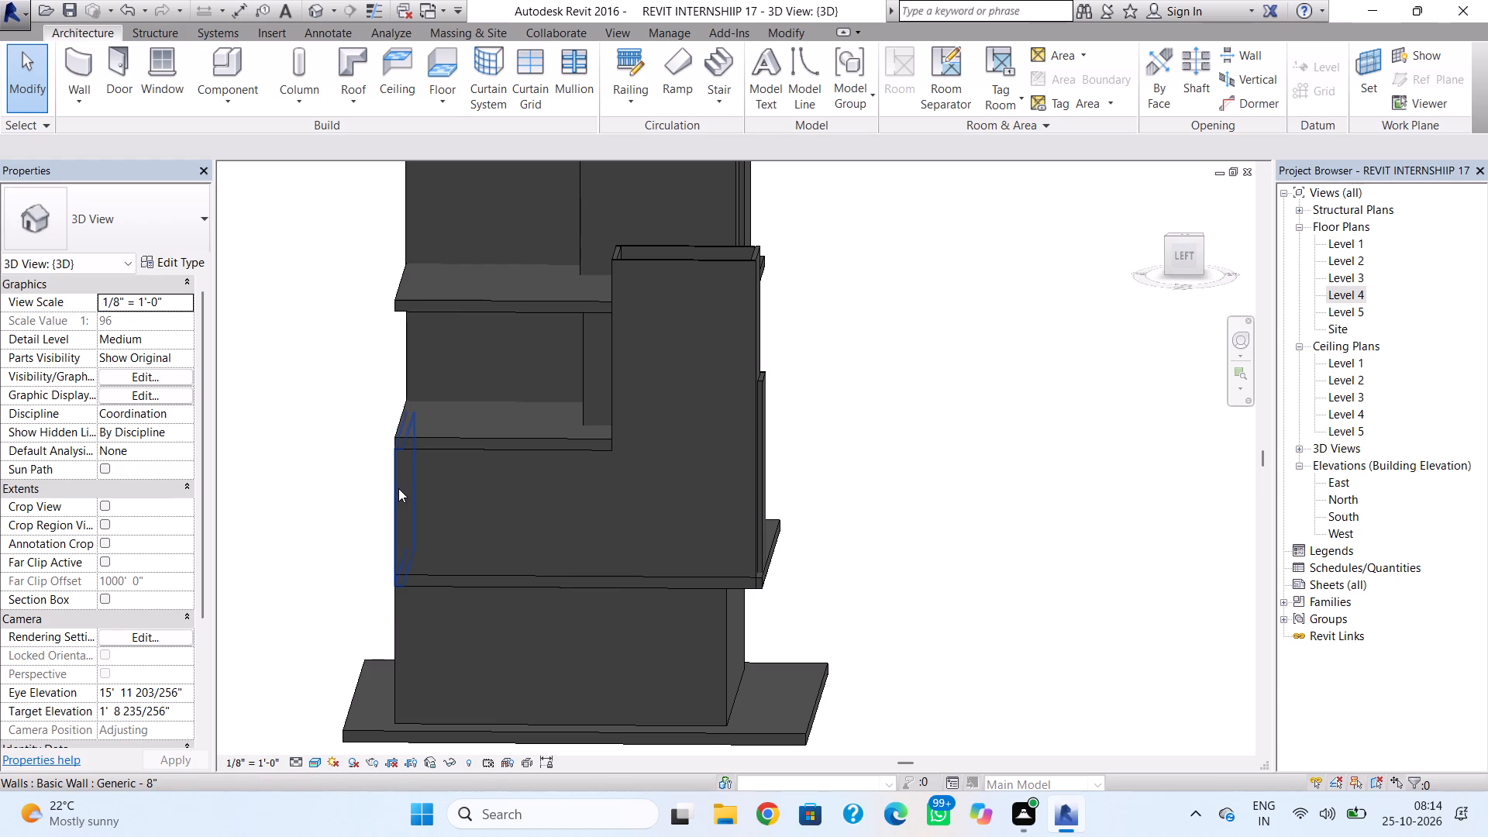
click(398, 488)
shift+right_drag(412, 483, 632, 493)
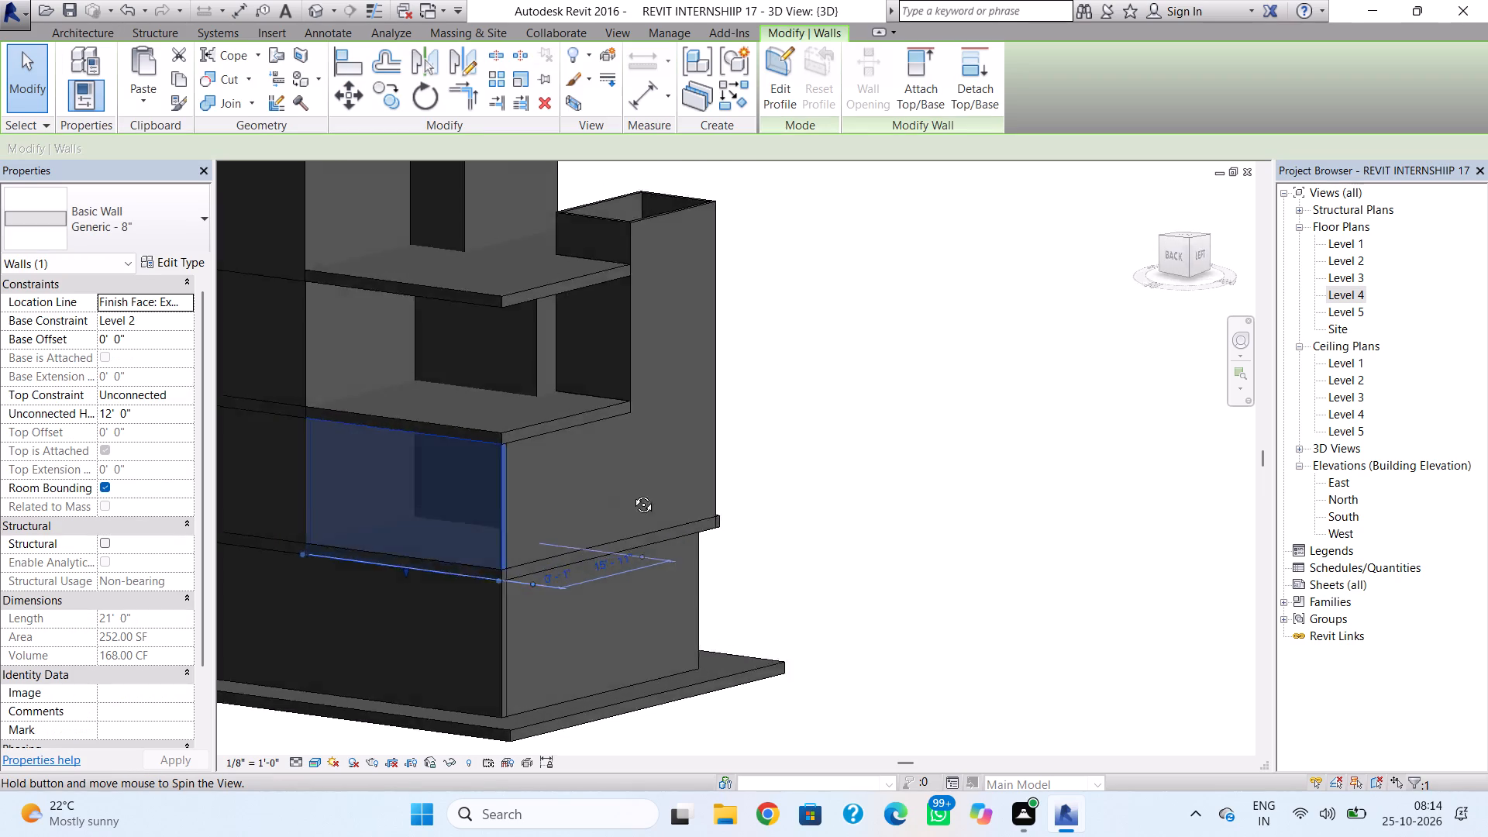
shift+right_drag(632, 493, 651, 492)
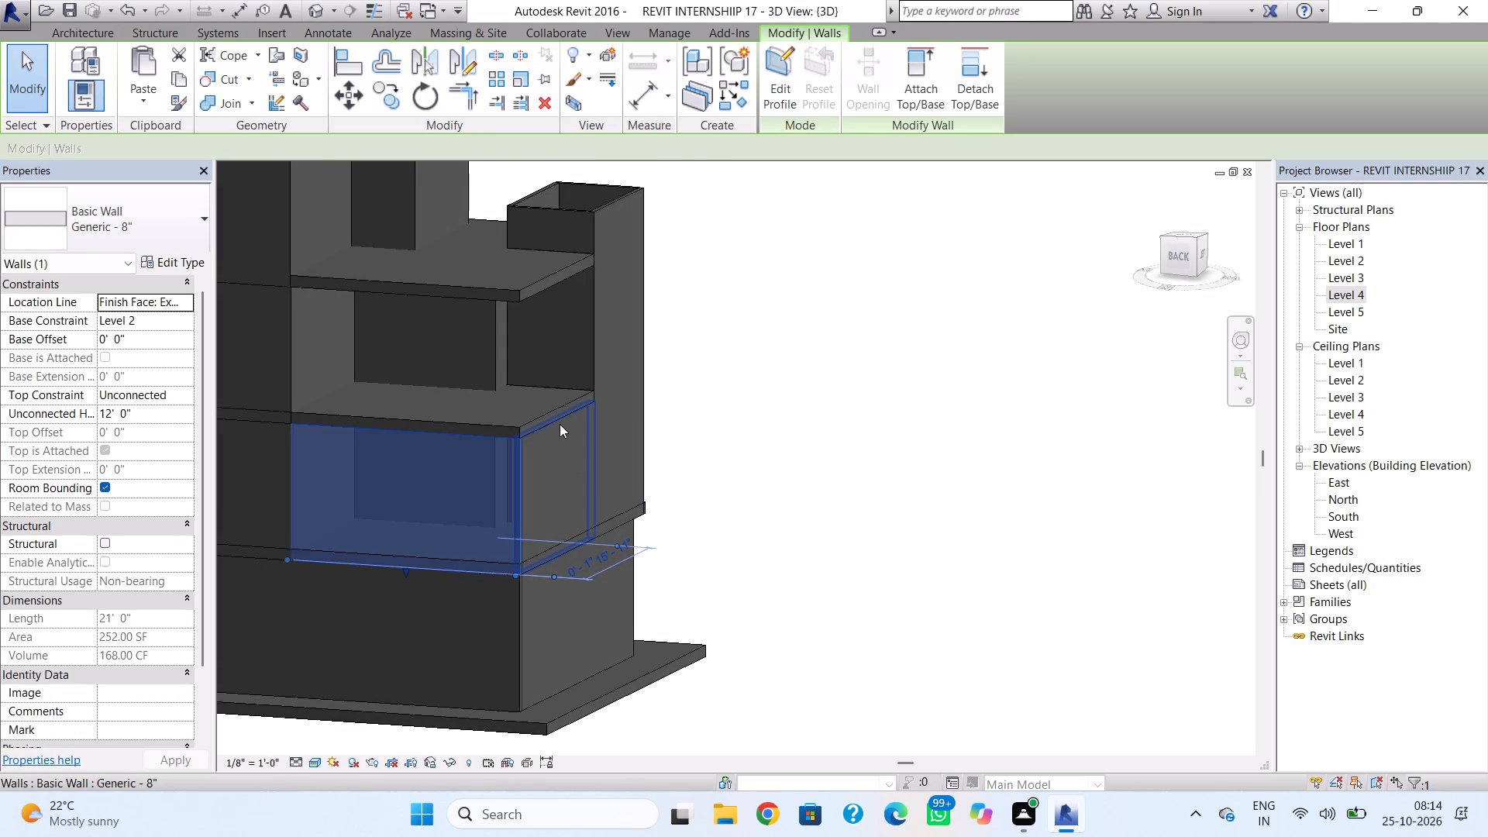
ctrl+click(559, 424)
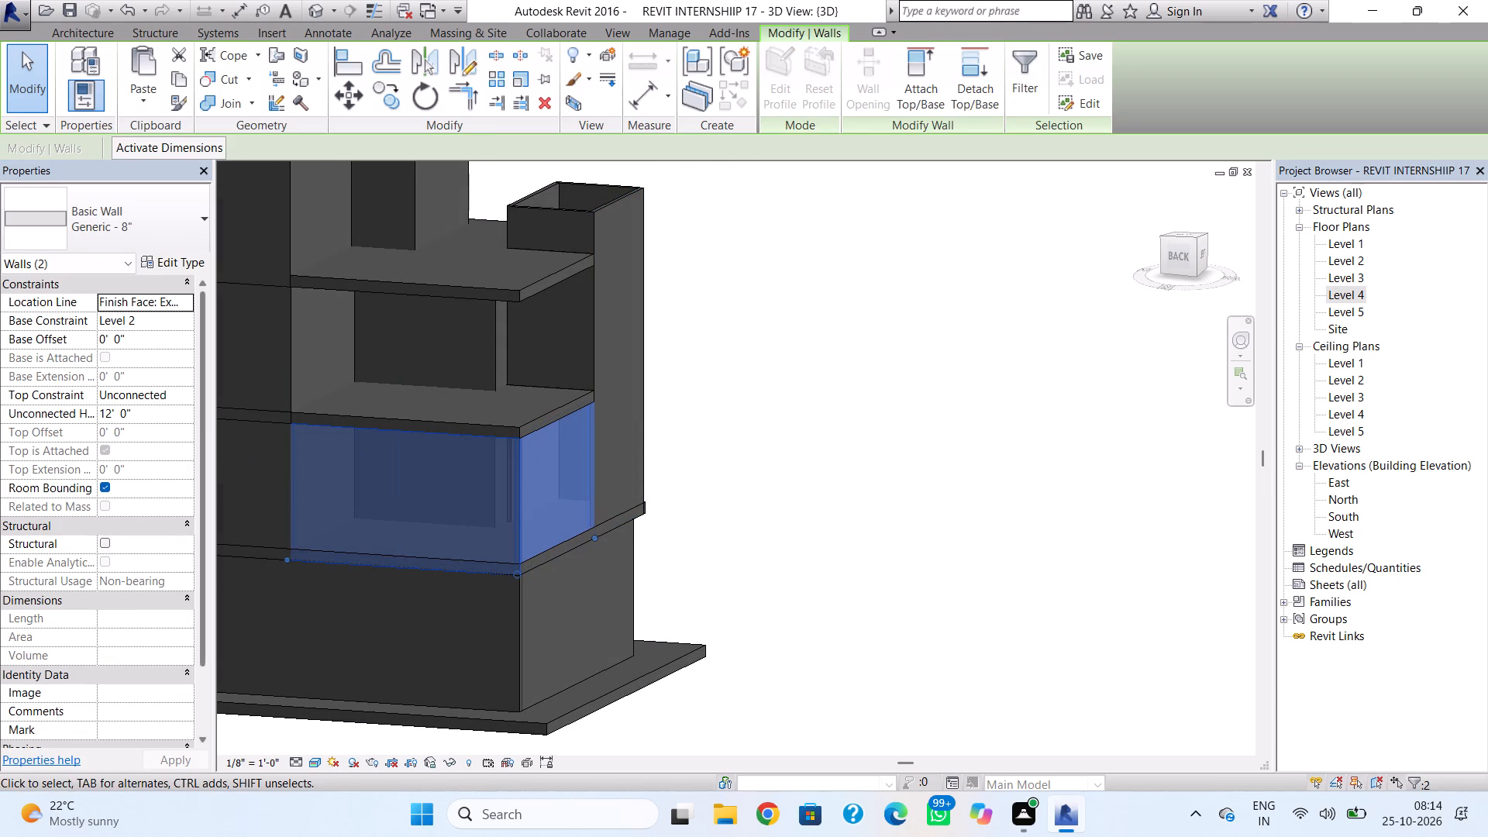
click(174, 81)
click(147, 95)
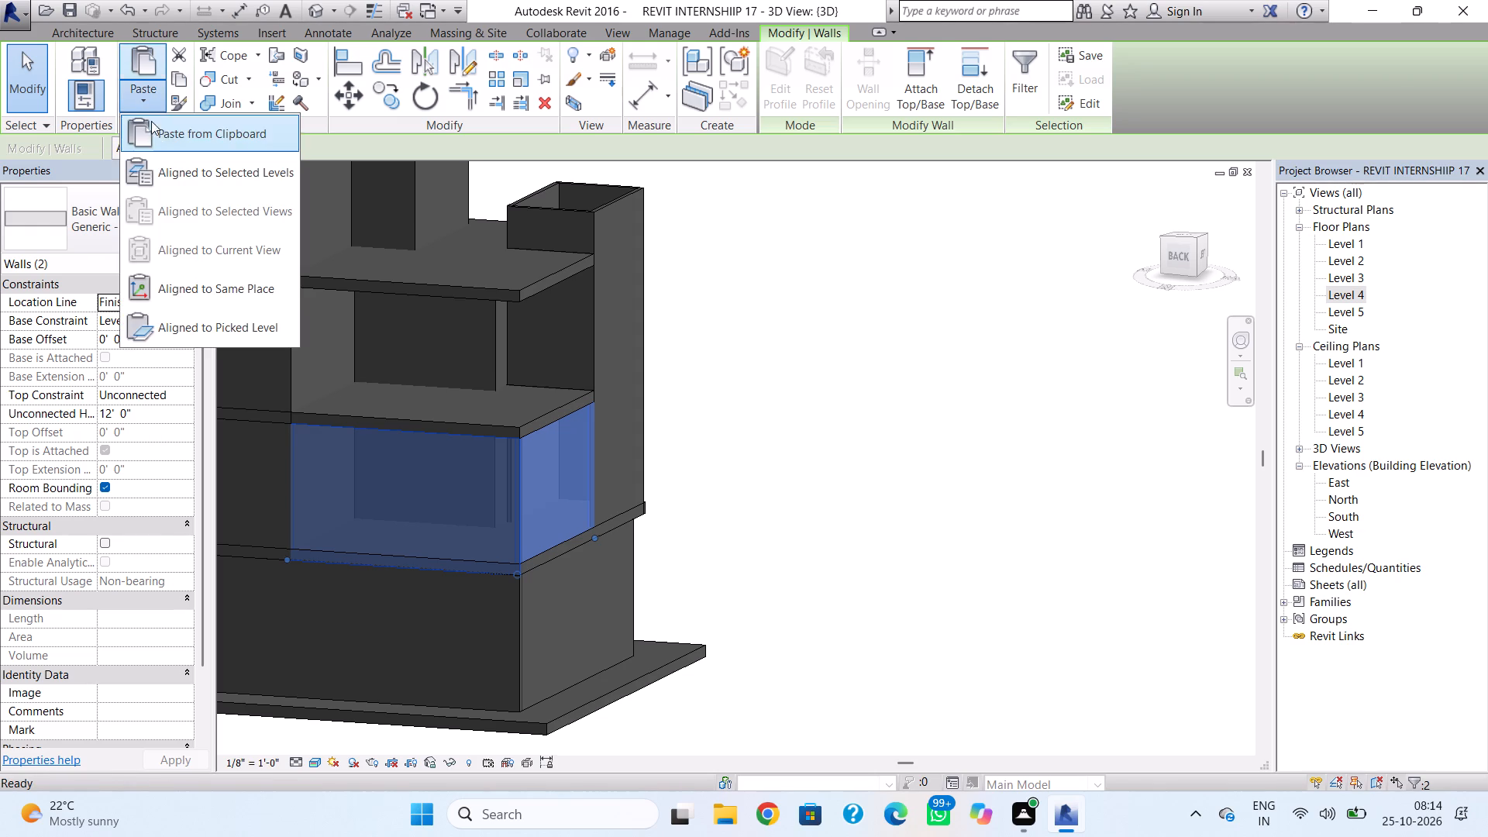
click(157, 157)
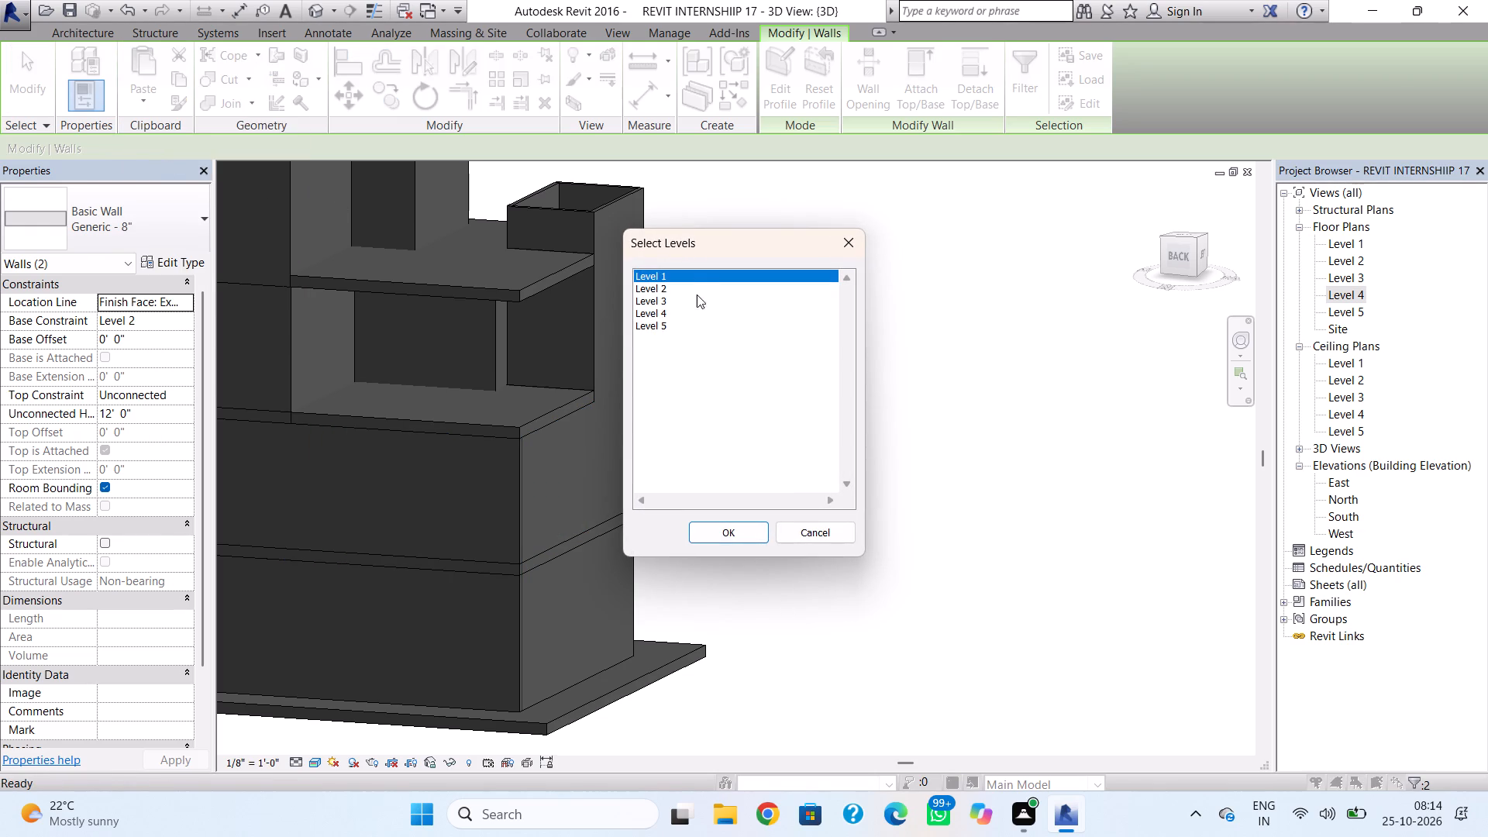
click(655, 302)
click(725, 523)
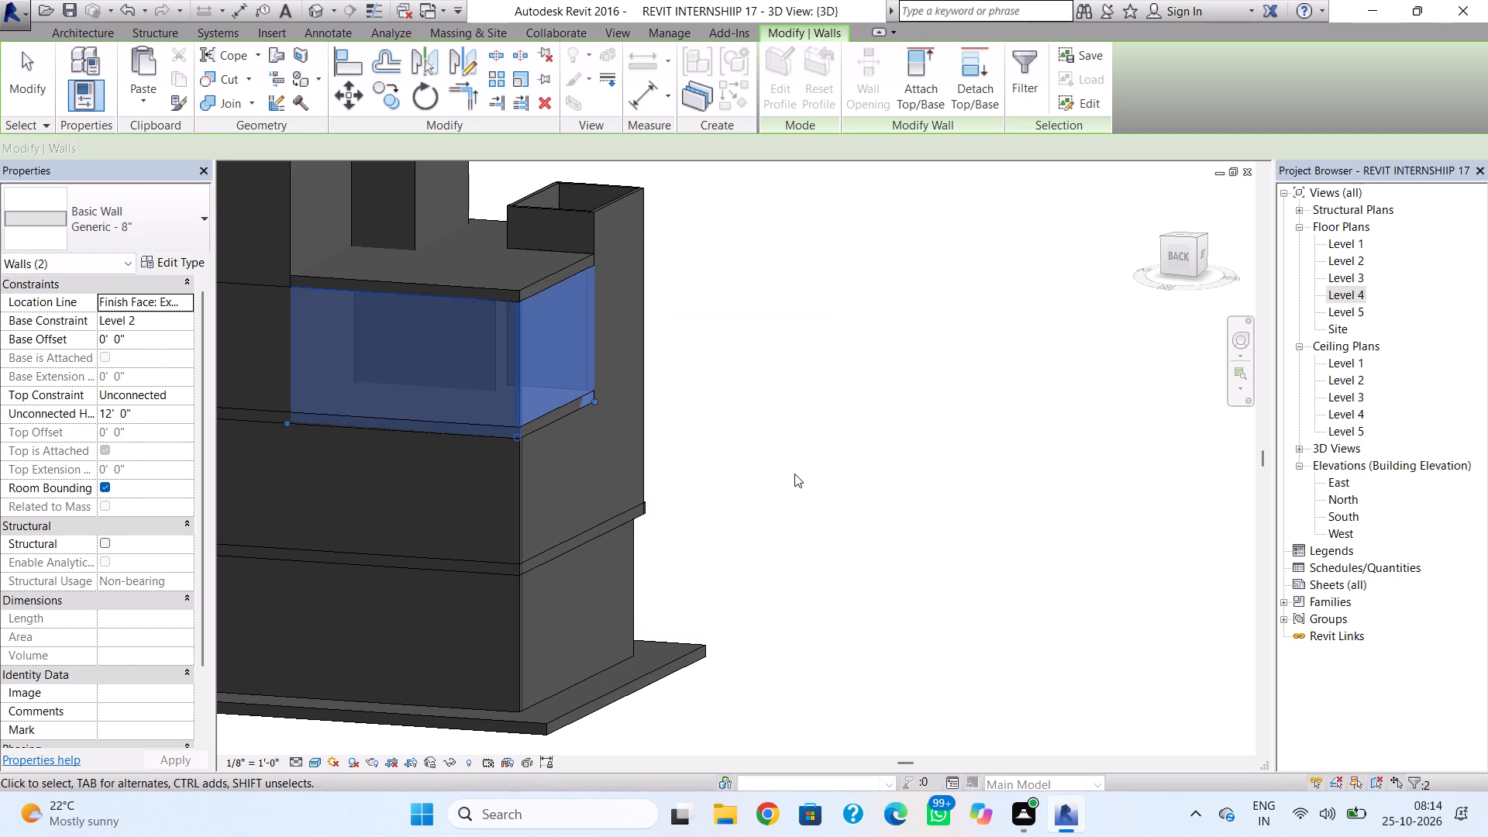
key(Escape)
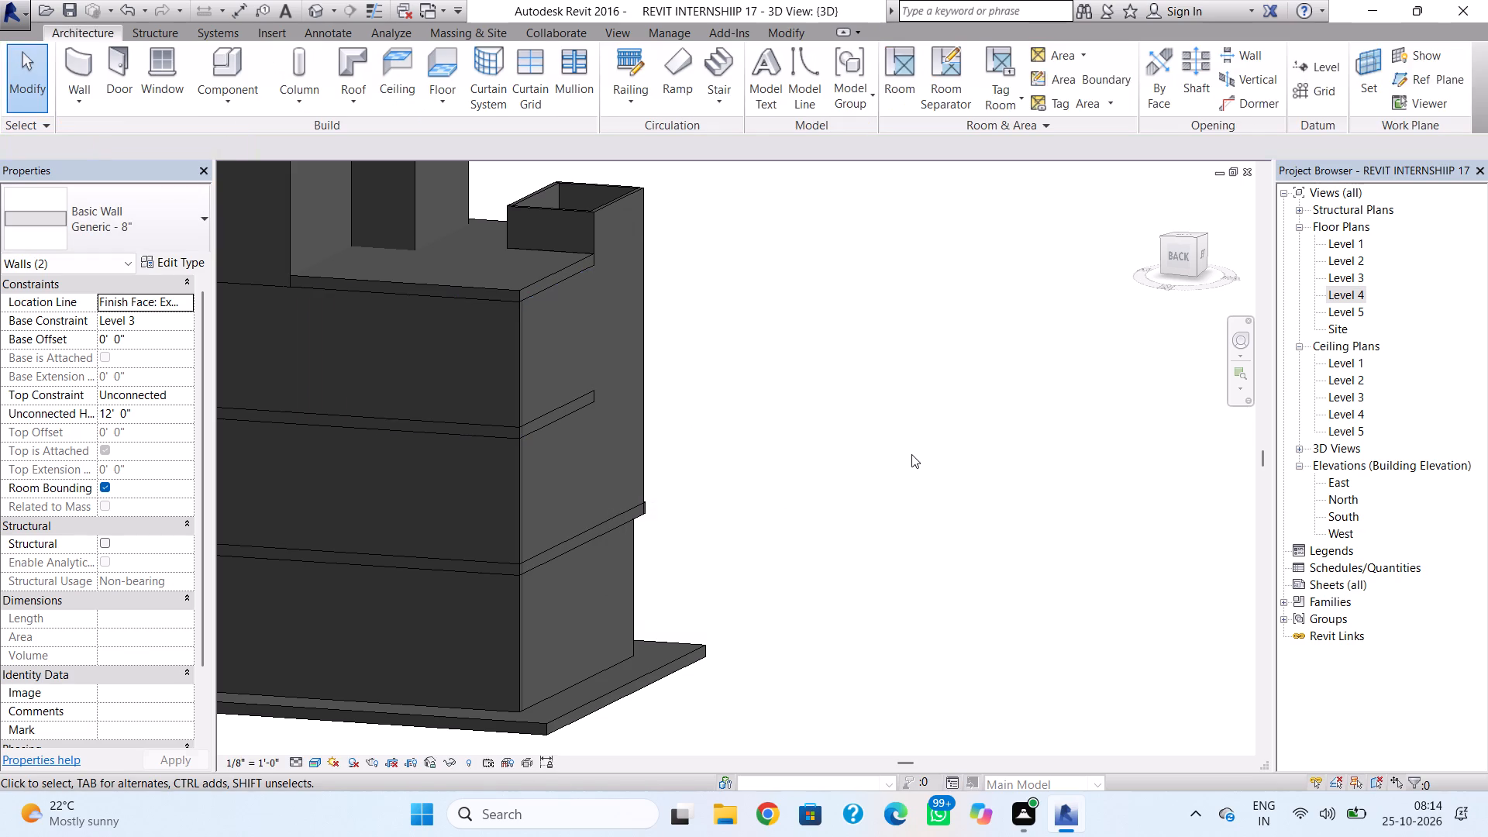
Raise the base of the rear Level 3 wall to the top of the Level 3 roof slab.
click(520, 386)
scroll(369, 453, up, 5)
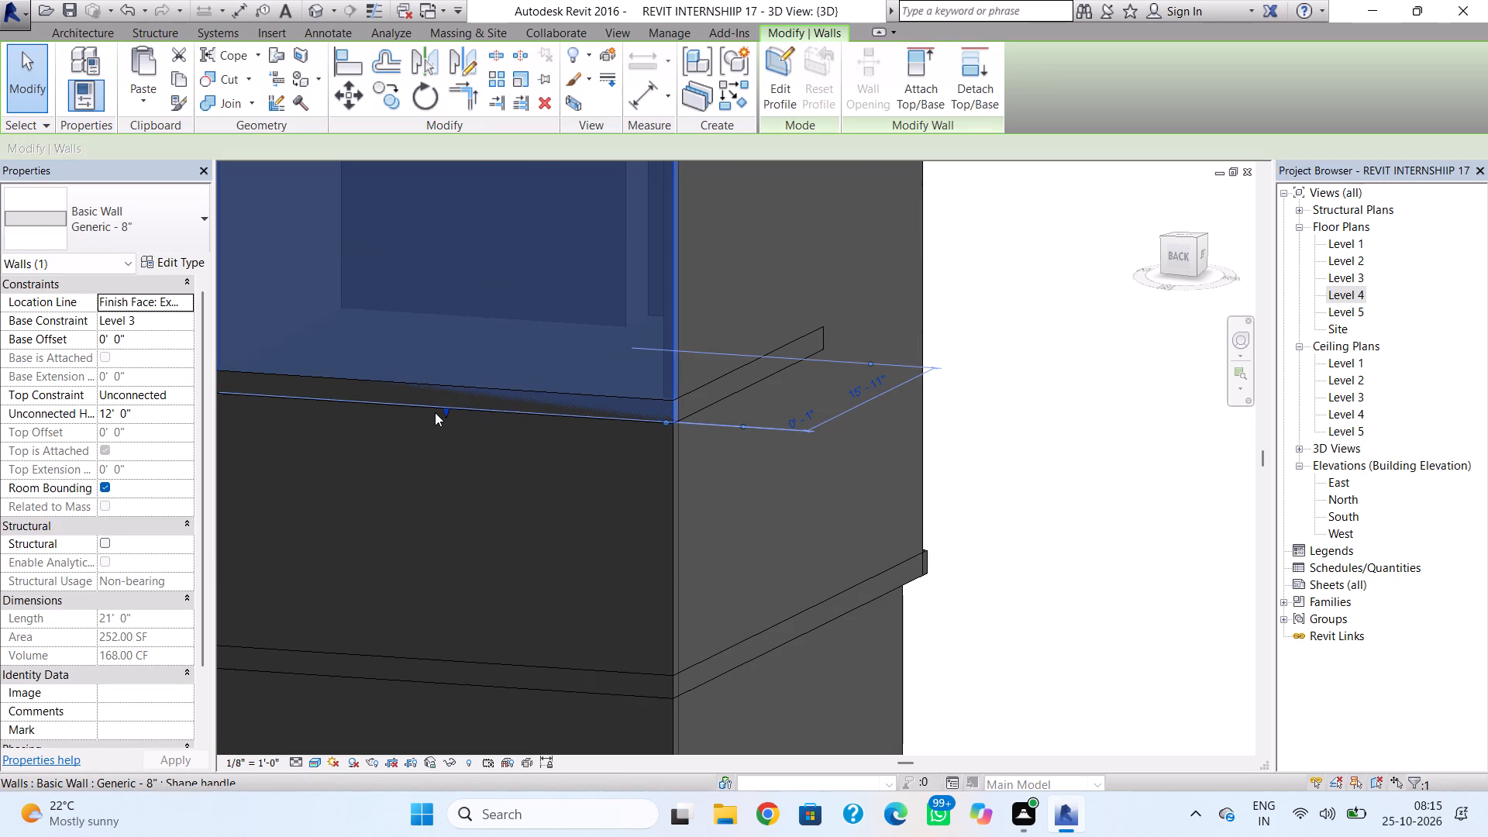
drag(443, 412, 450, 394)
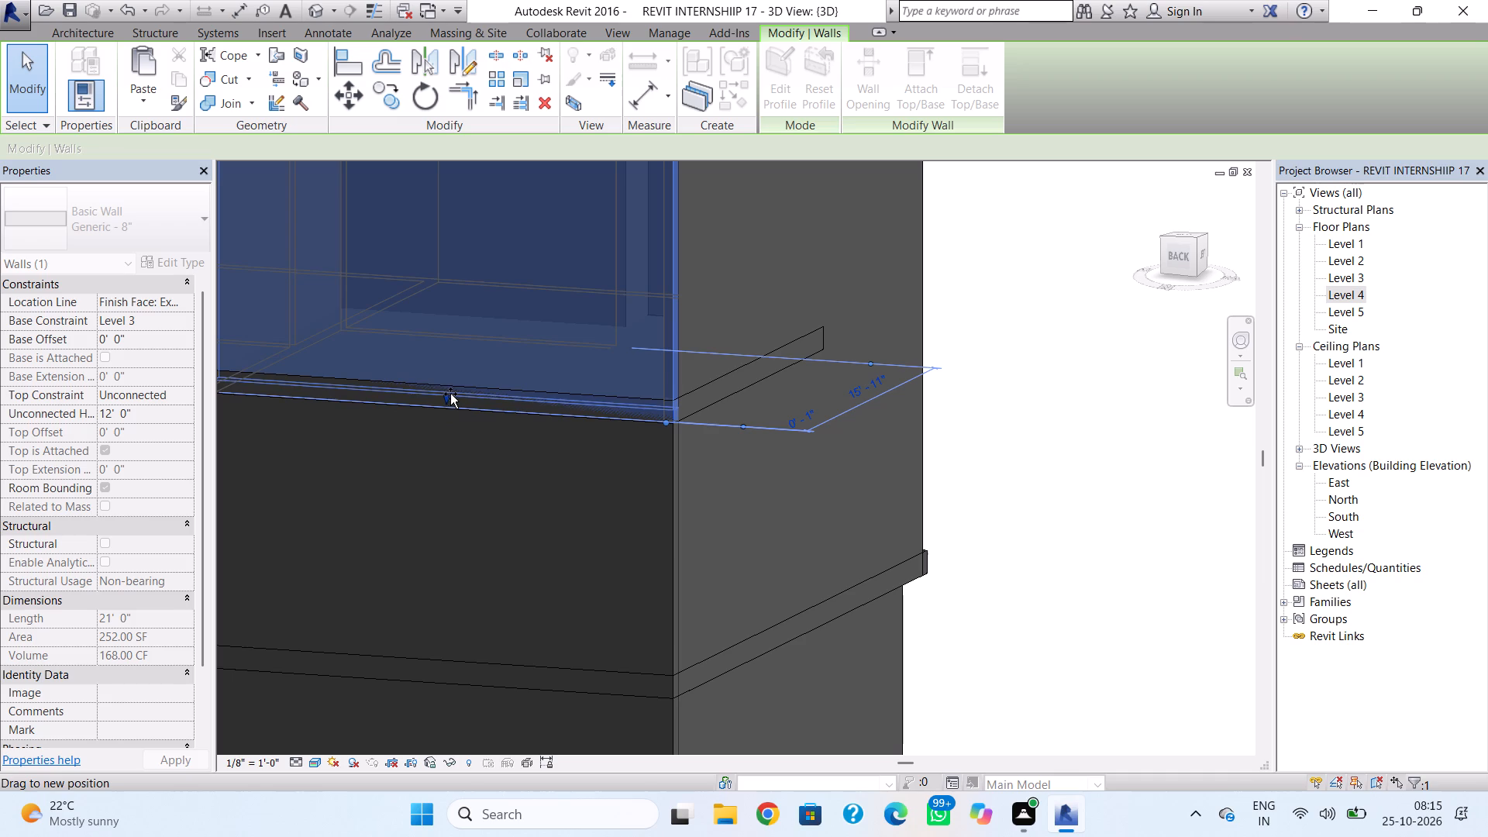
drag(450, 394, 453, 390)
click(712, 356)
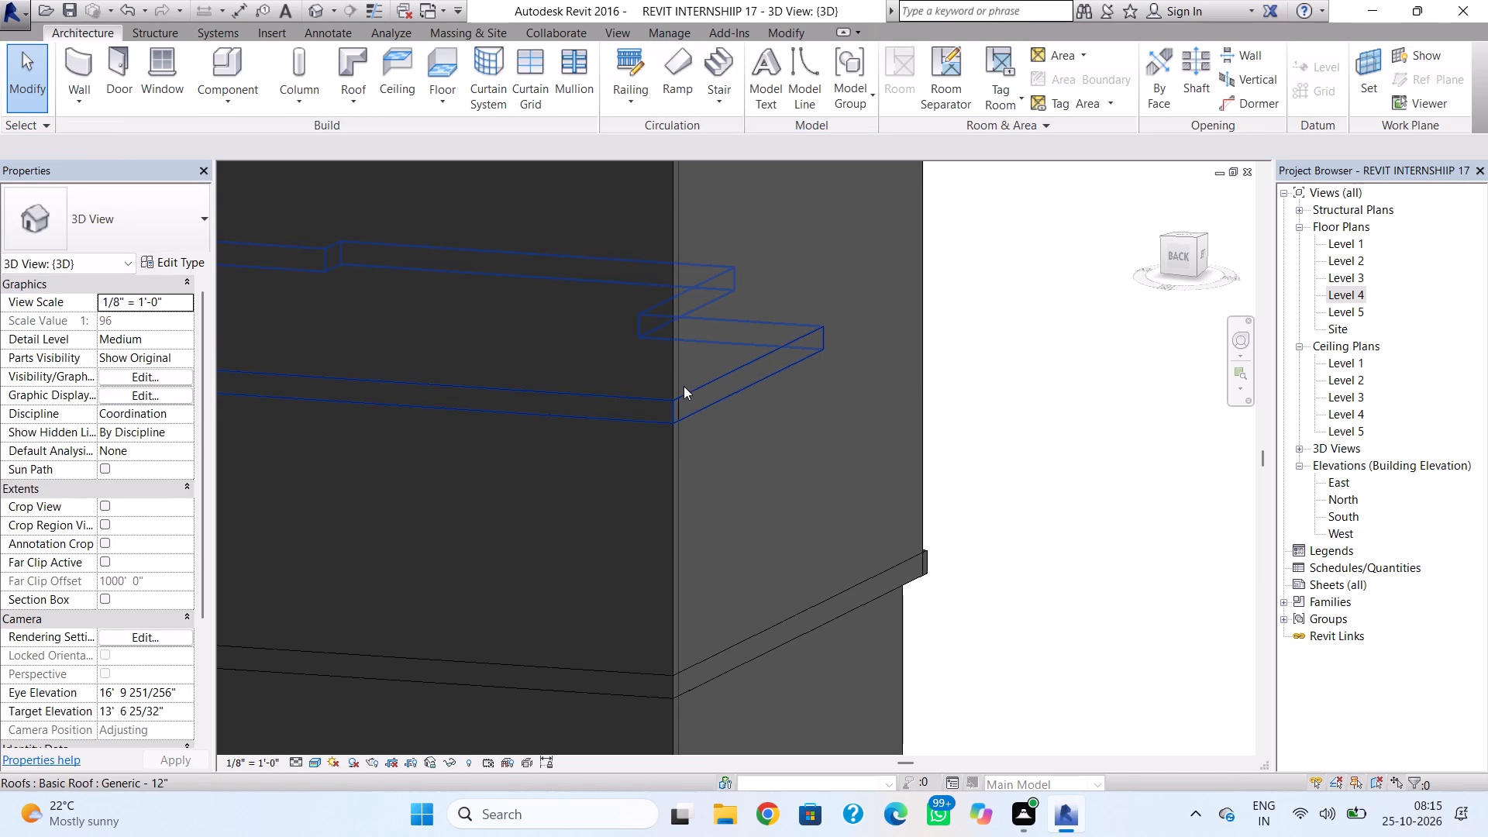
Raise the base of the west Level 3 wall to a 1' 0" offset, level with the roof slab's top.
shift+right_drag(738, 346, 657, 450)
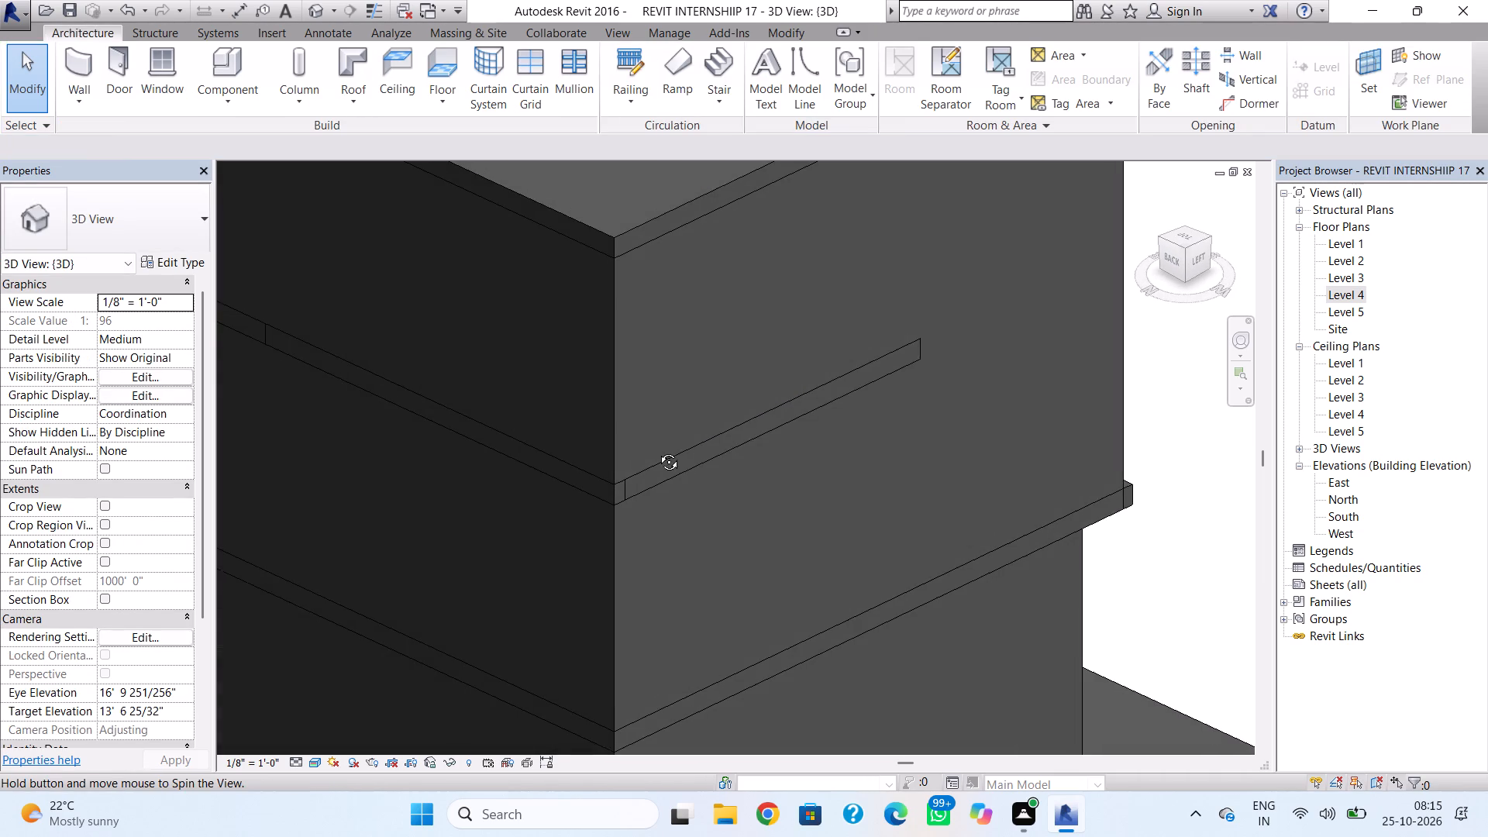
shift+right_drag(657, 450, 656, 450)
click(635, 257)
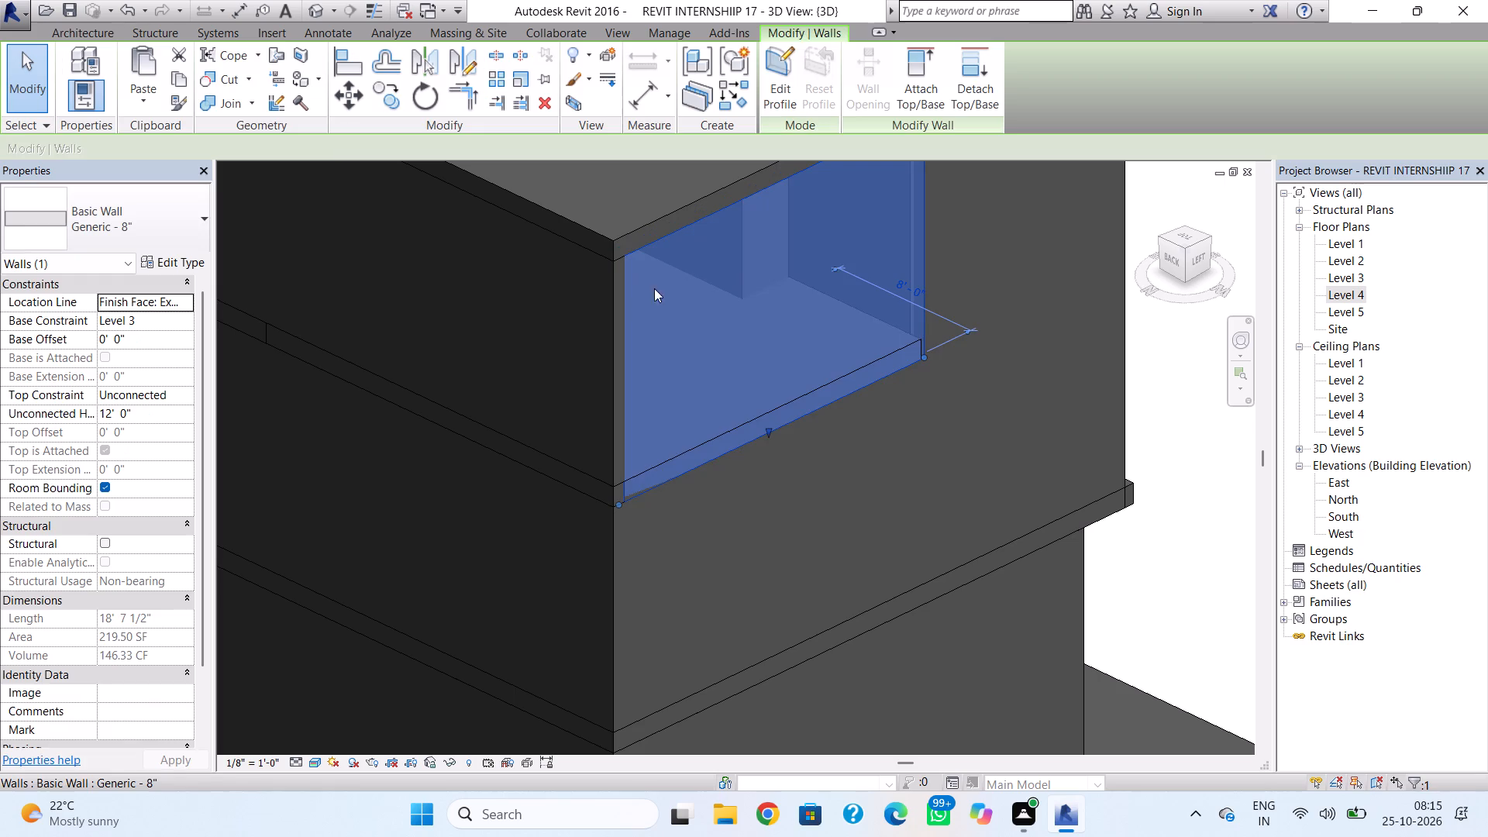
drag(768, 432, 766, 415)
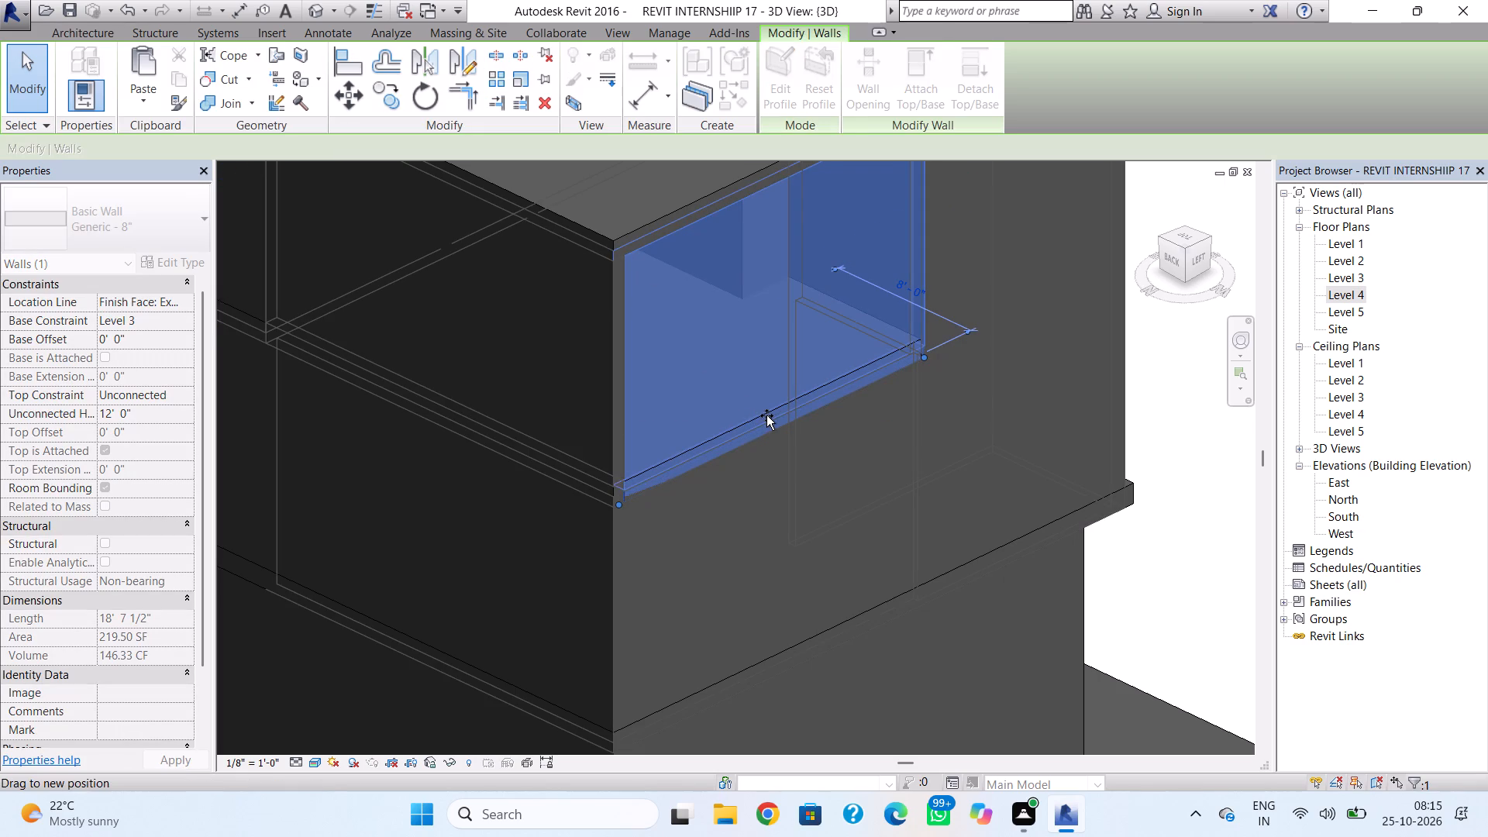
drag(766, 415, 766, 412)
key(Escape)
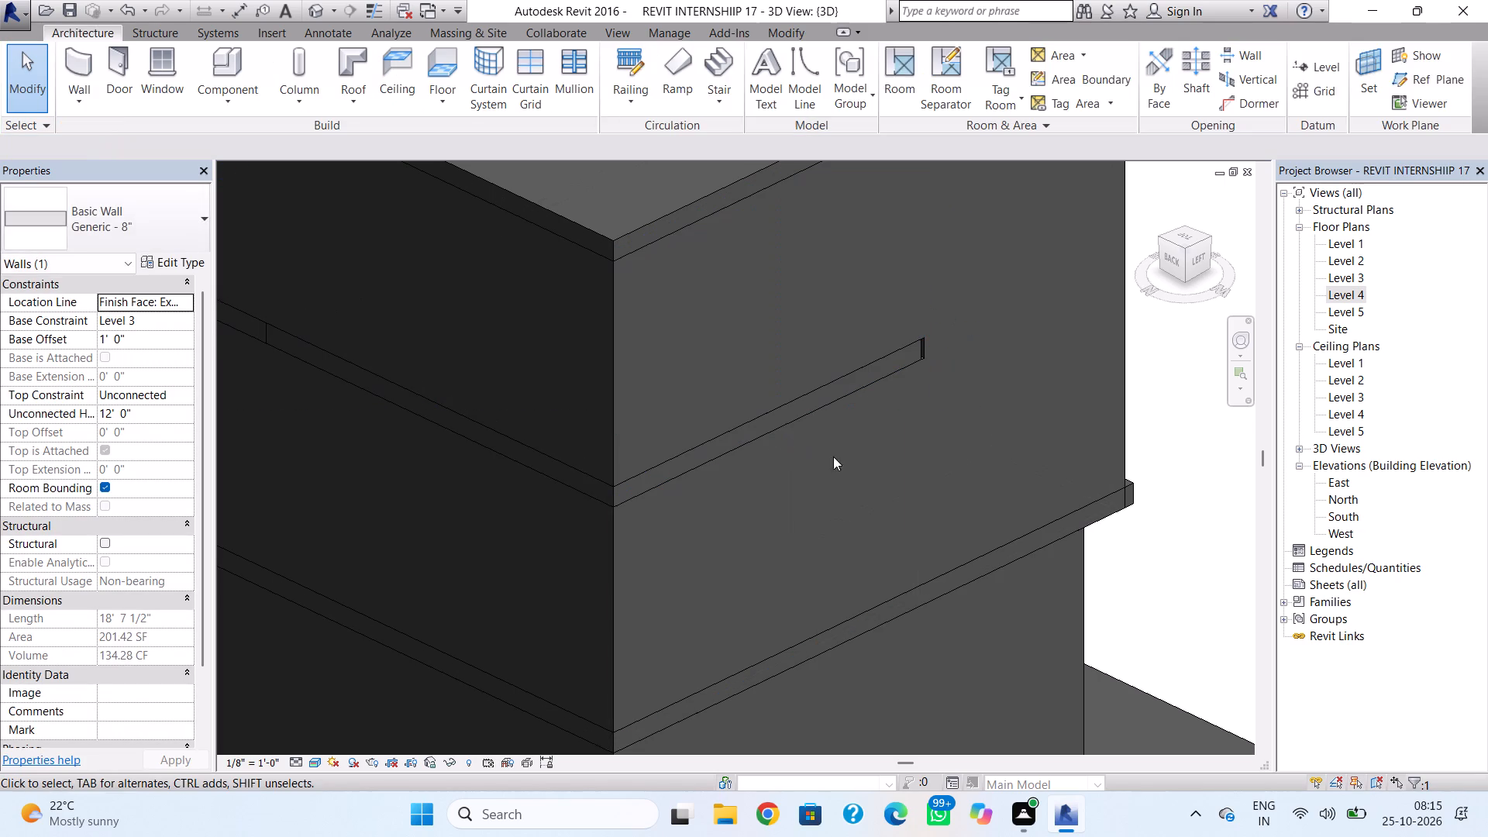
Edit the Level 3 roof footprint in plan, nudging the short jog edge on the south side east to 6' 0" from the east wall.
shift+right_drag(843, 460, 753, 424)
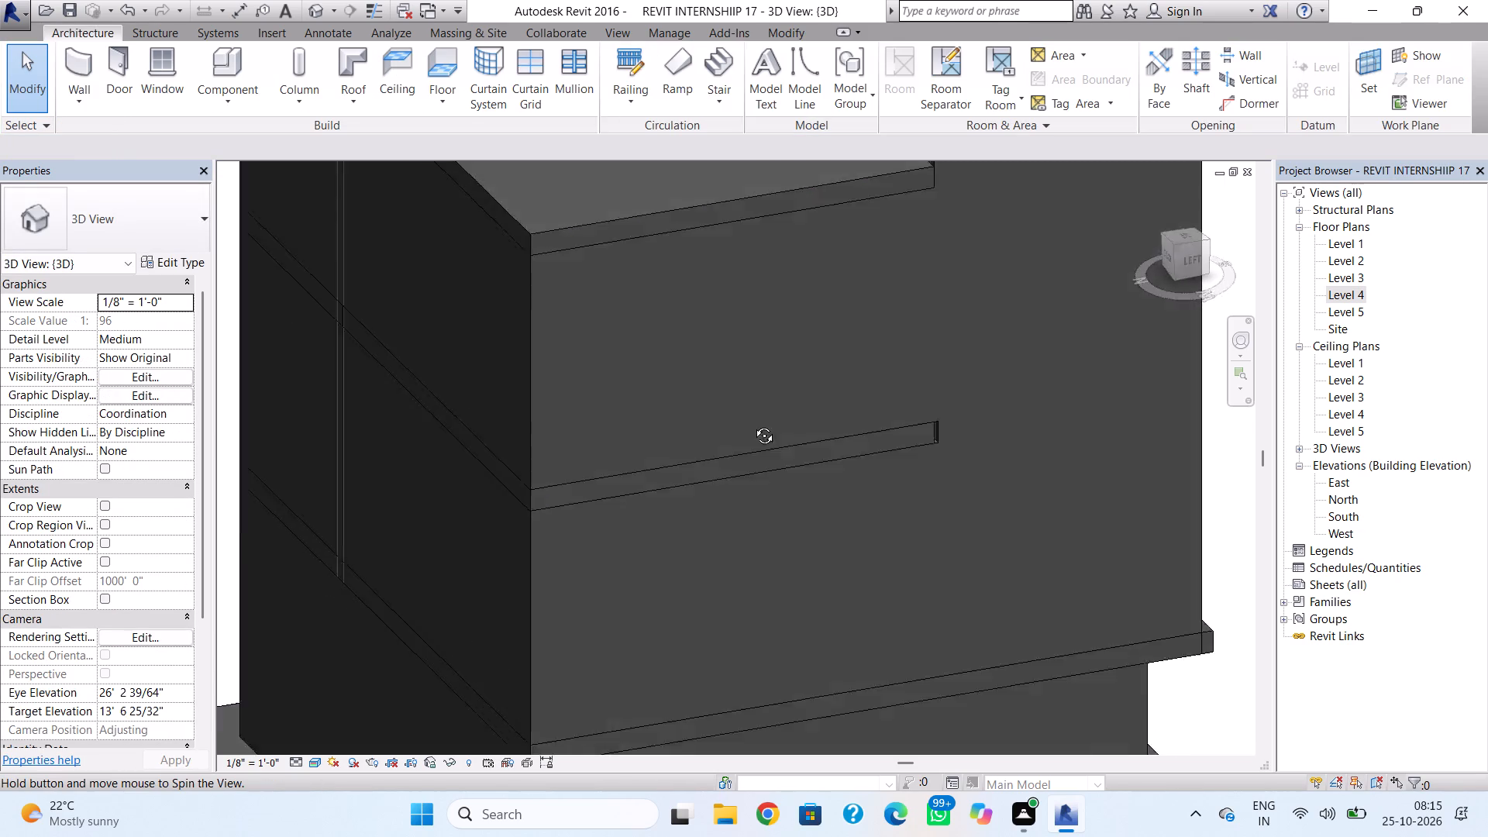
shift+right_drag(753, 424, 700, 329)
shift+right_click(715, 347)
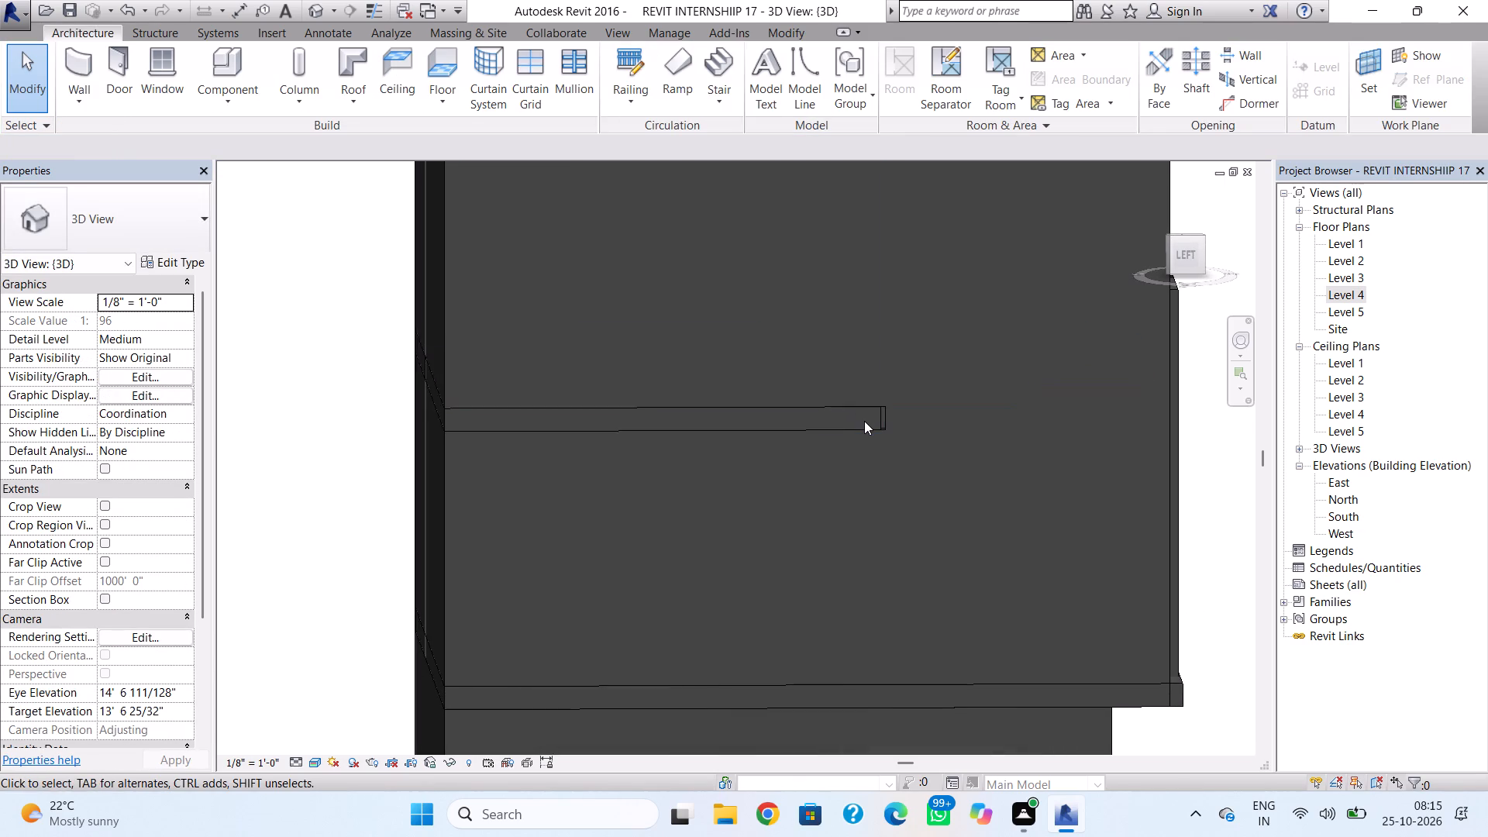
double_click(864, 422)
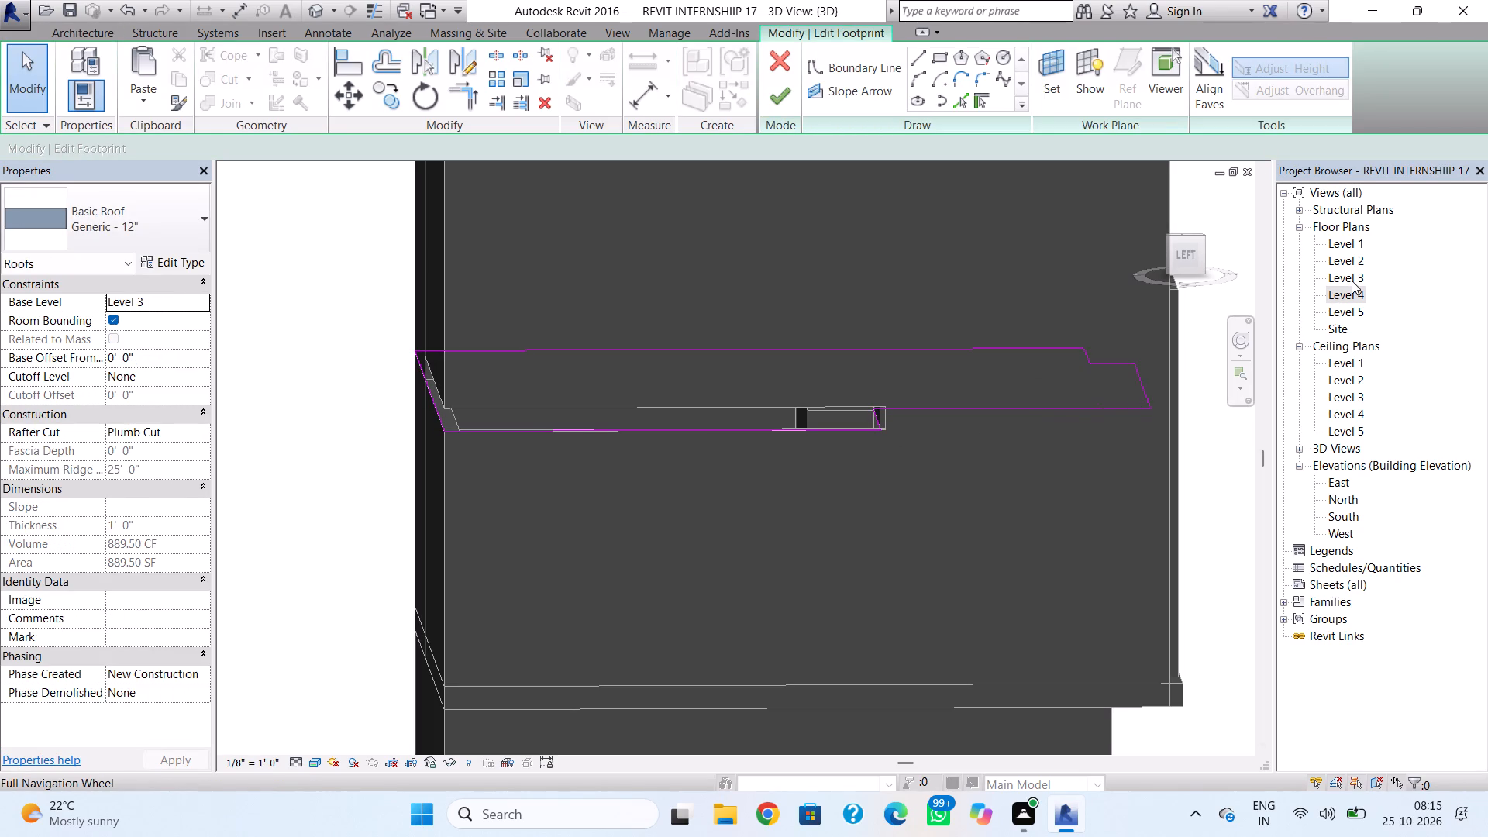
scroll(1364, 308, down, 4)
scroll(1082, 451, down, 6)
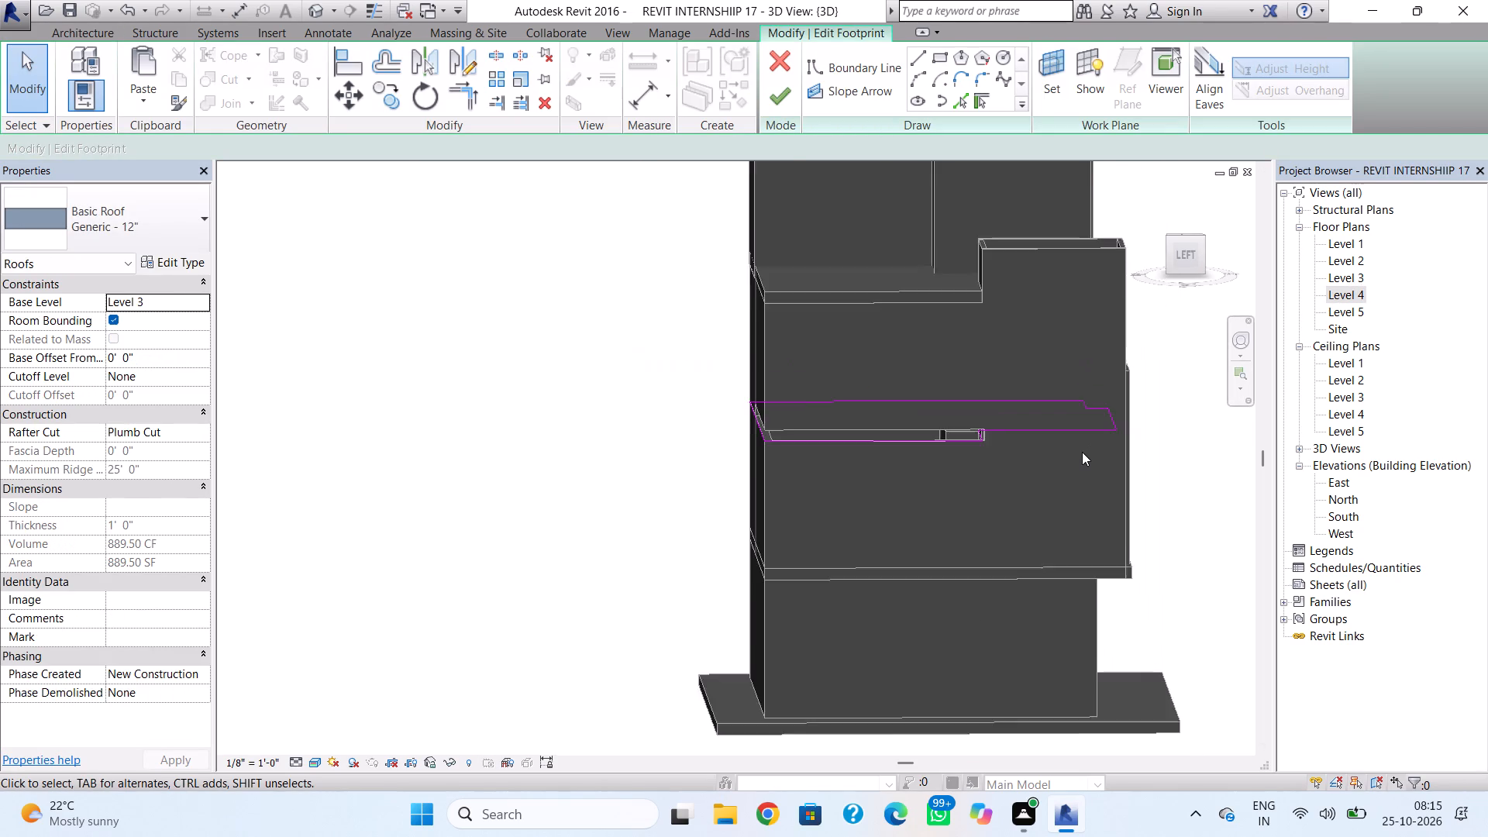
click(1342, 275)
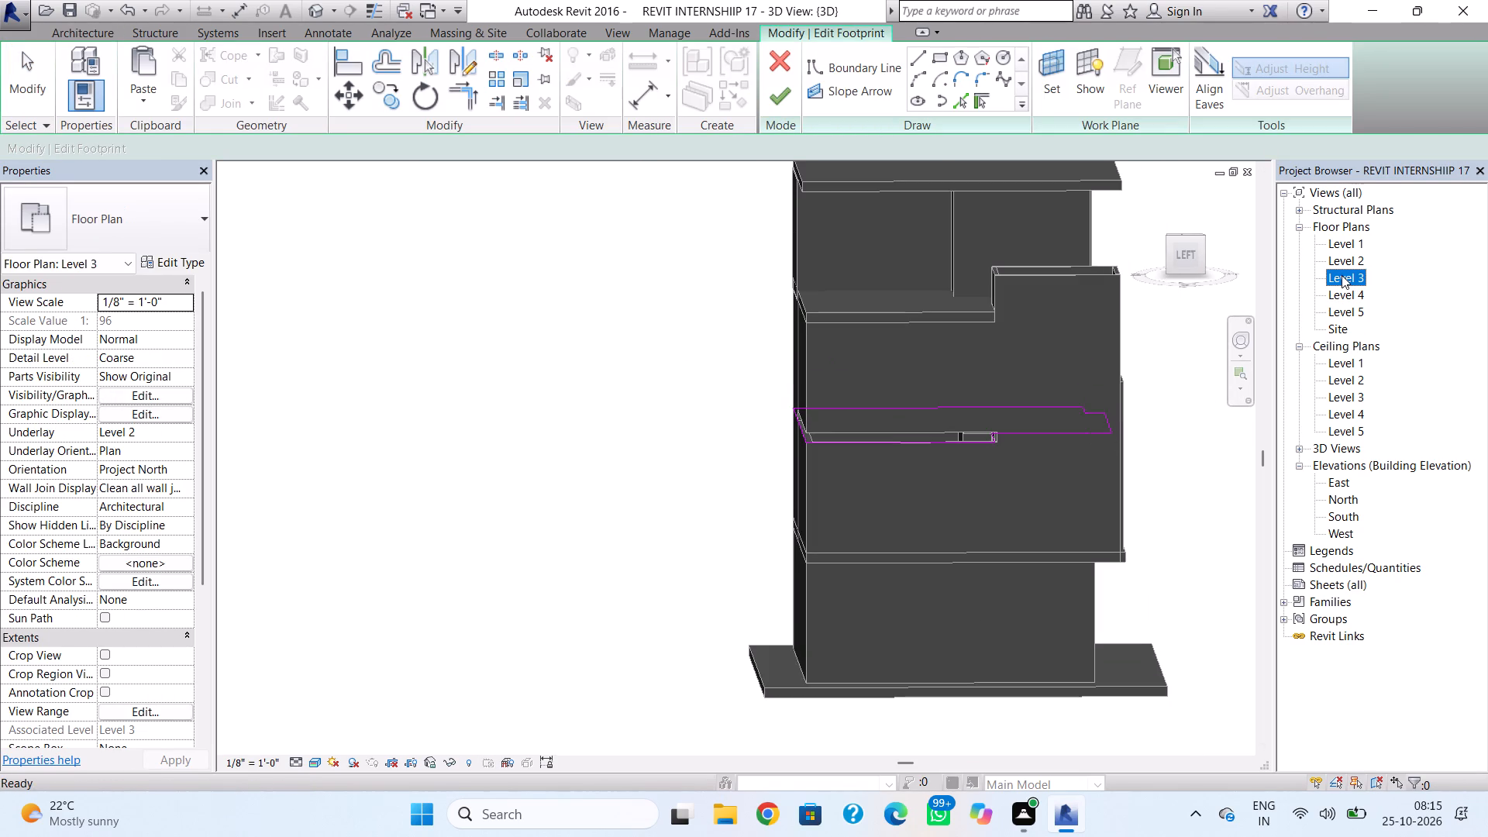
click(1342, 275)
click(1342, 275)
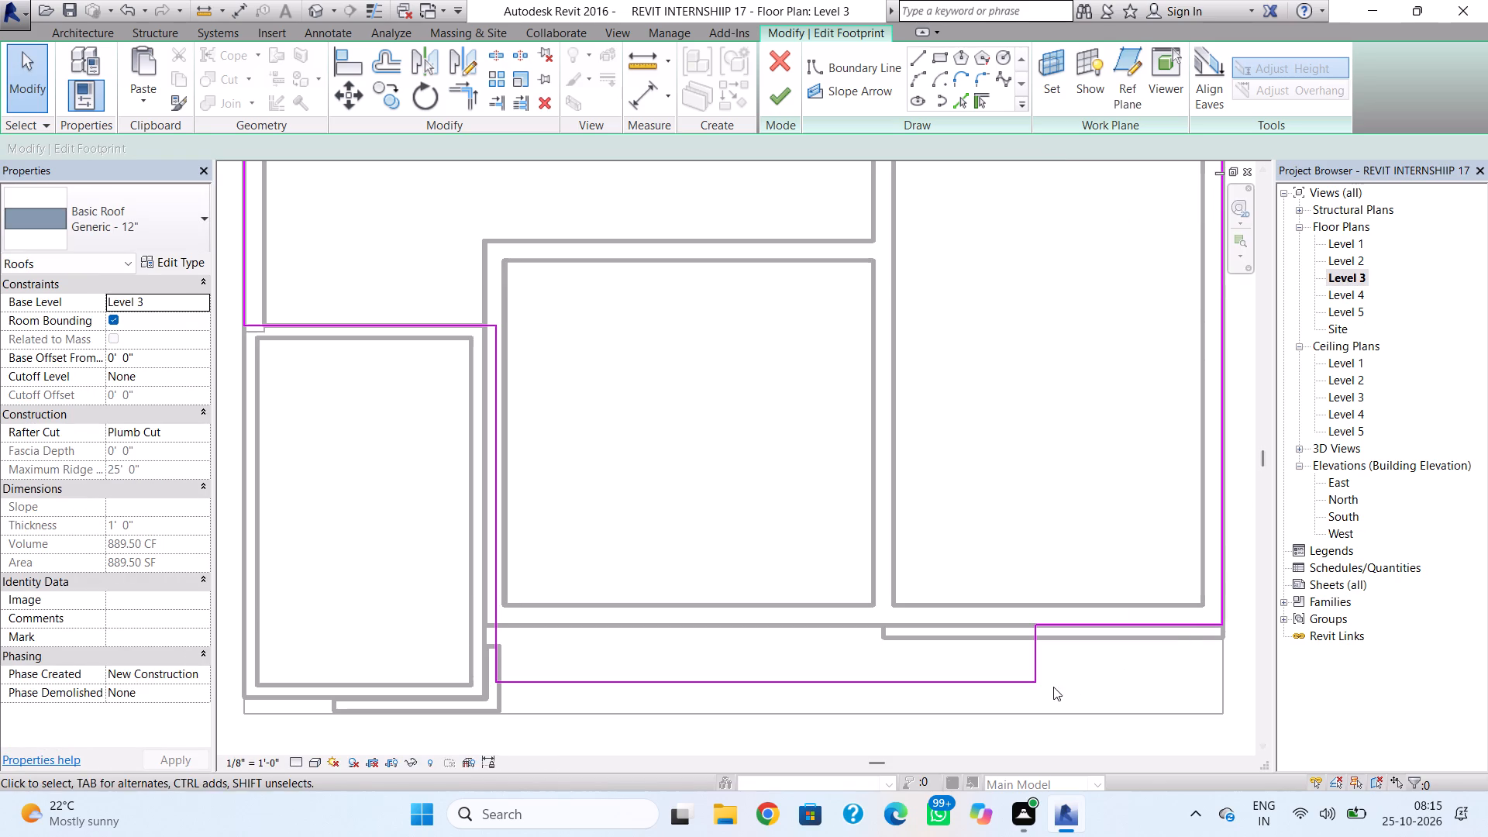
scroll(1064, 643, up, 3)
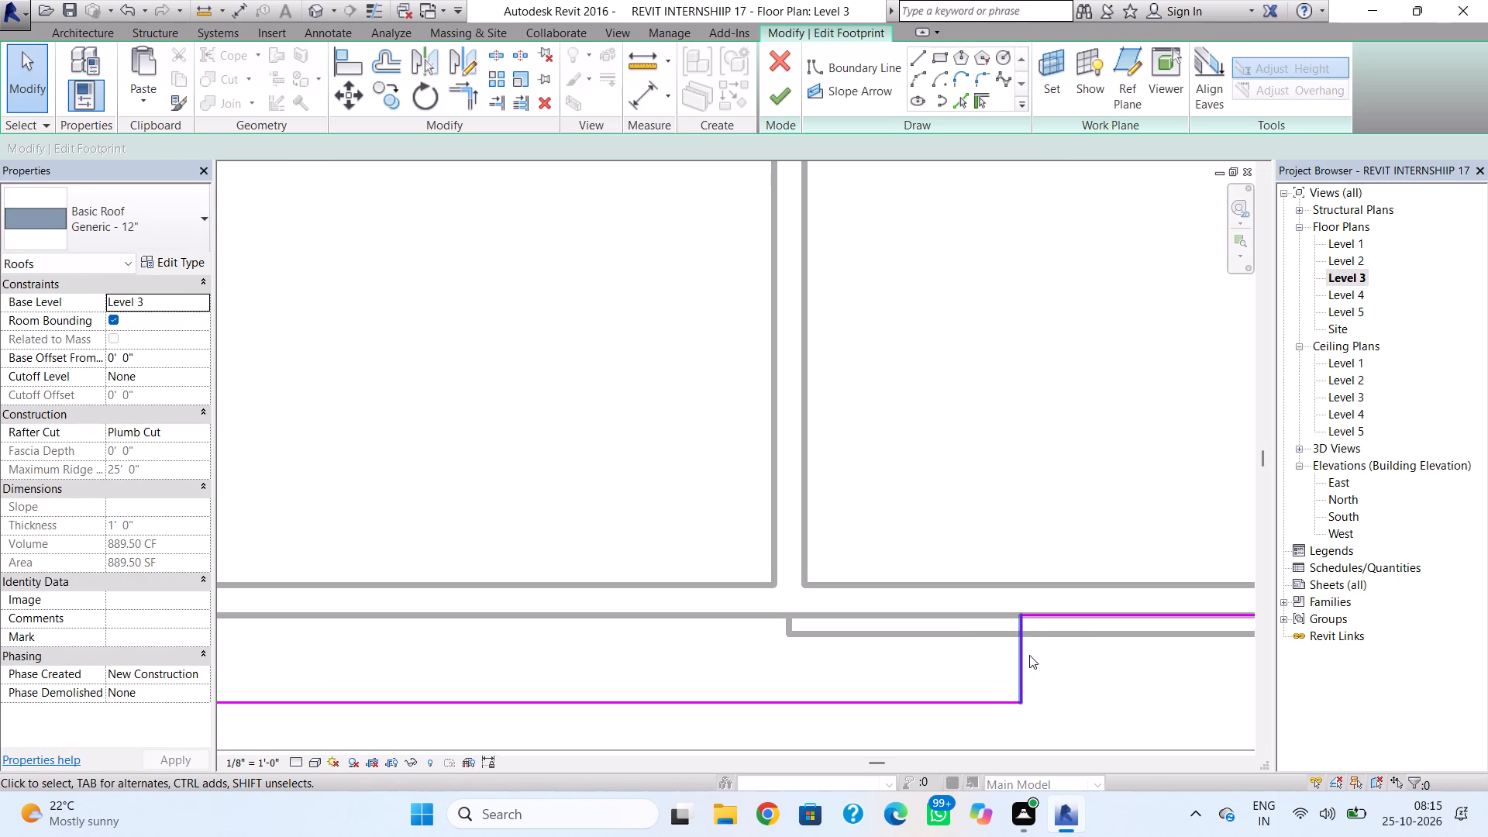
click(1029, 655)
key(Right)
key(Right)
key(Right)
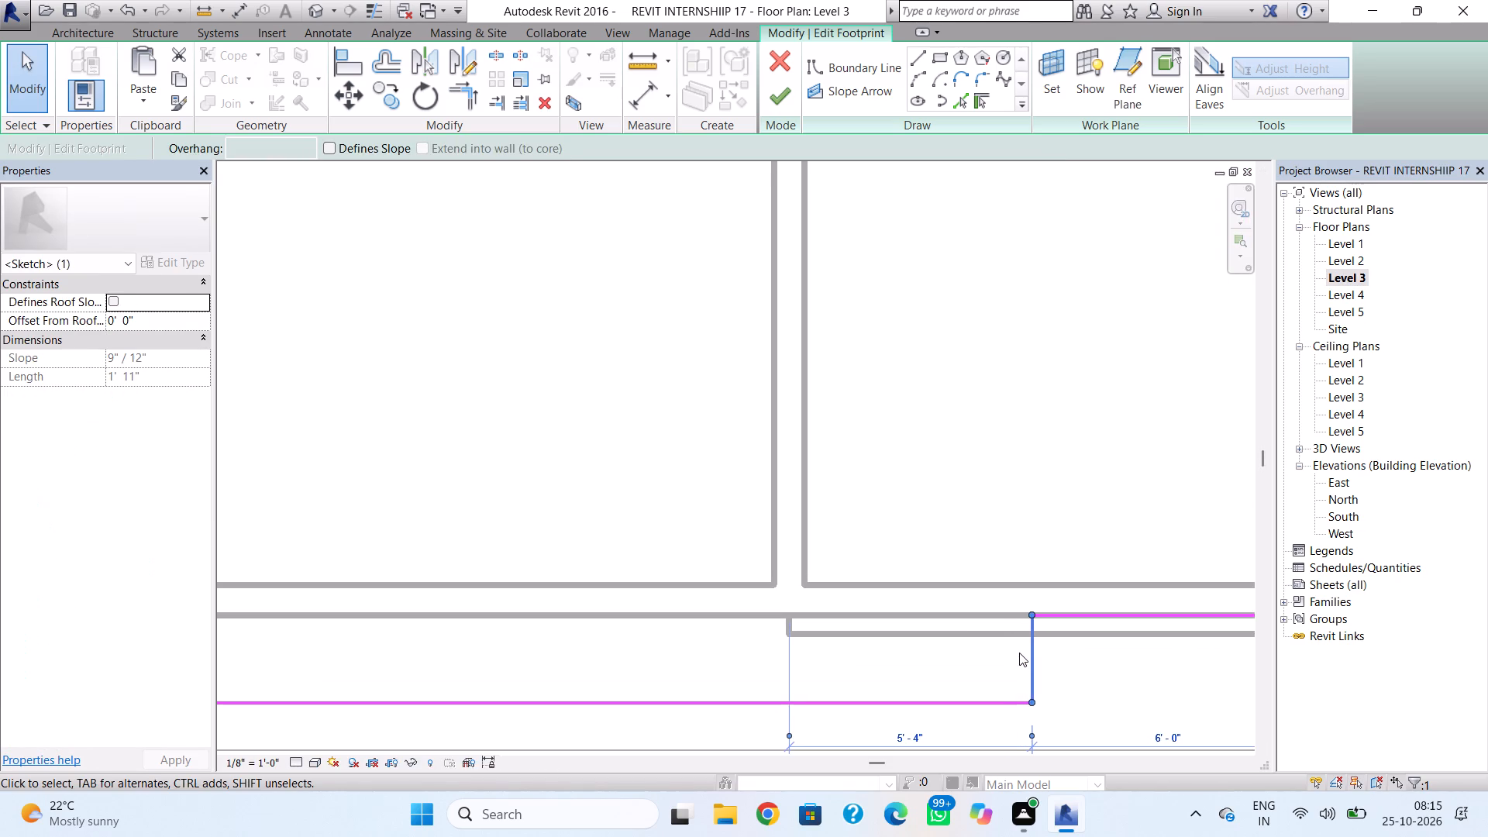
click(790, 95)
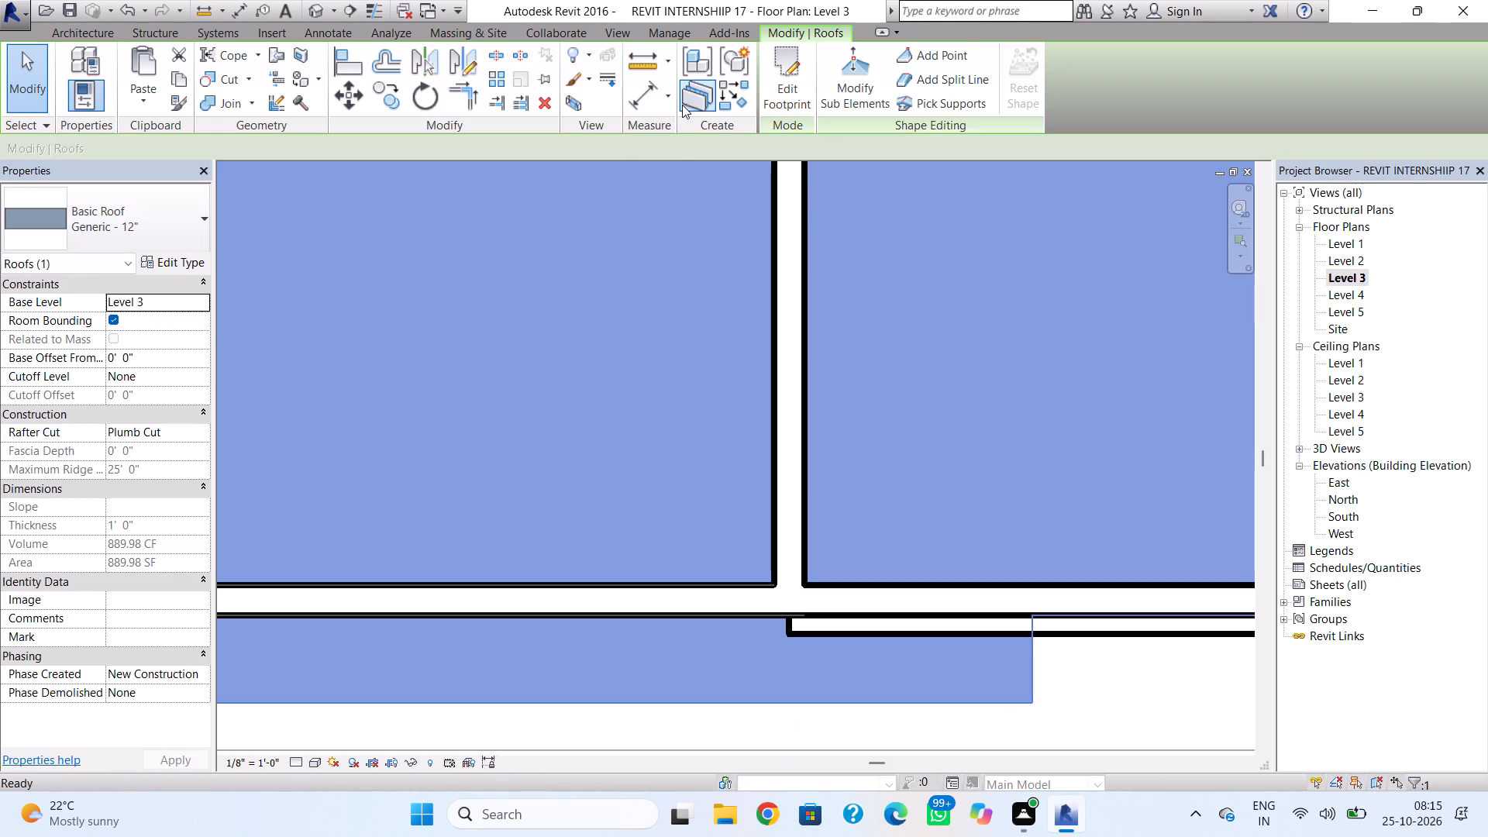
key(Escape)
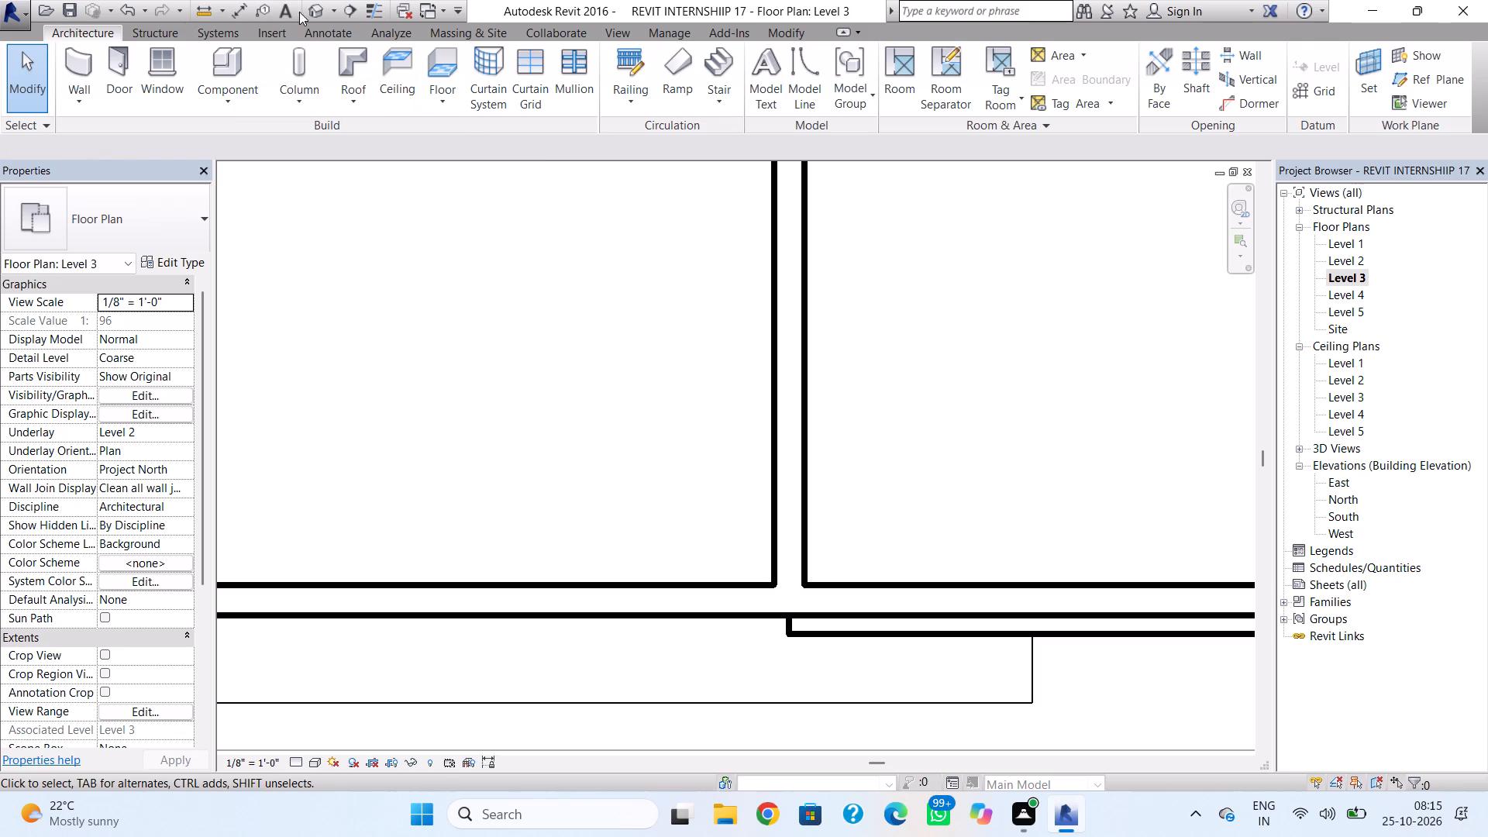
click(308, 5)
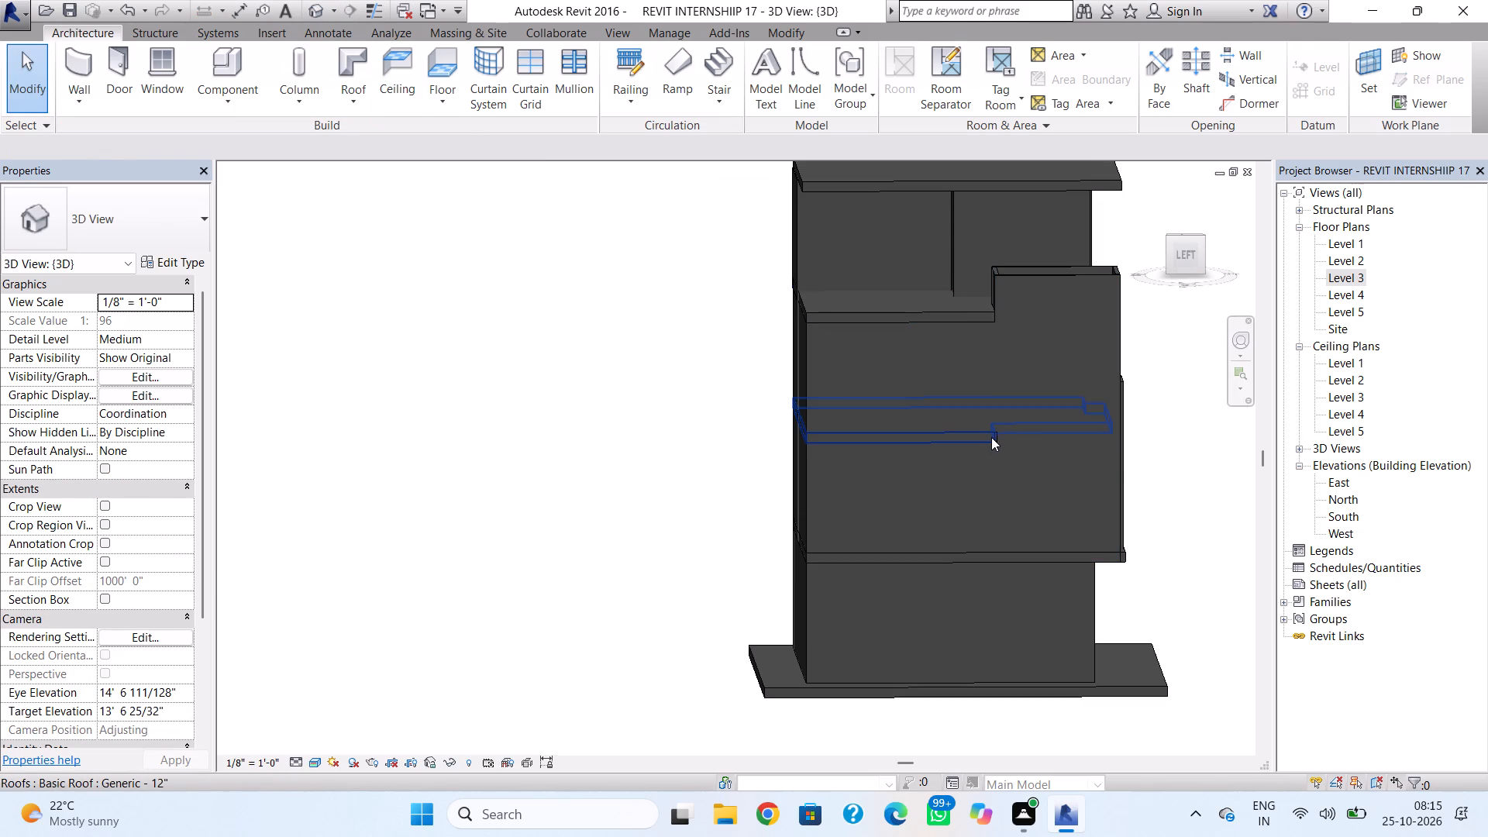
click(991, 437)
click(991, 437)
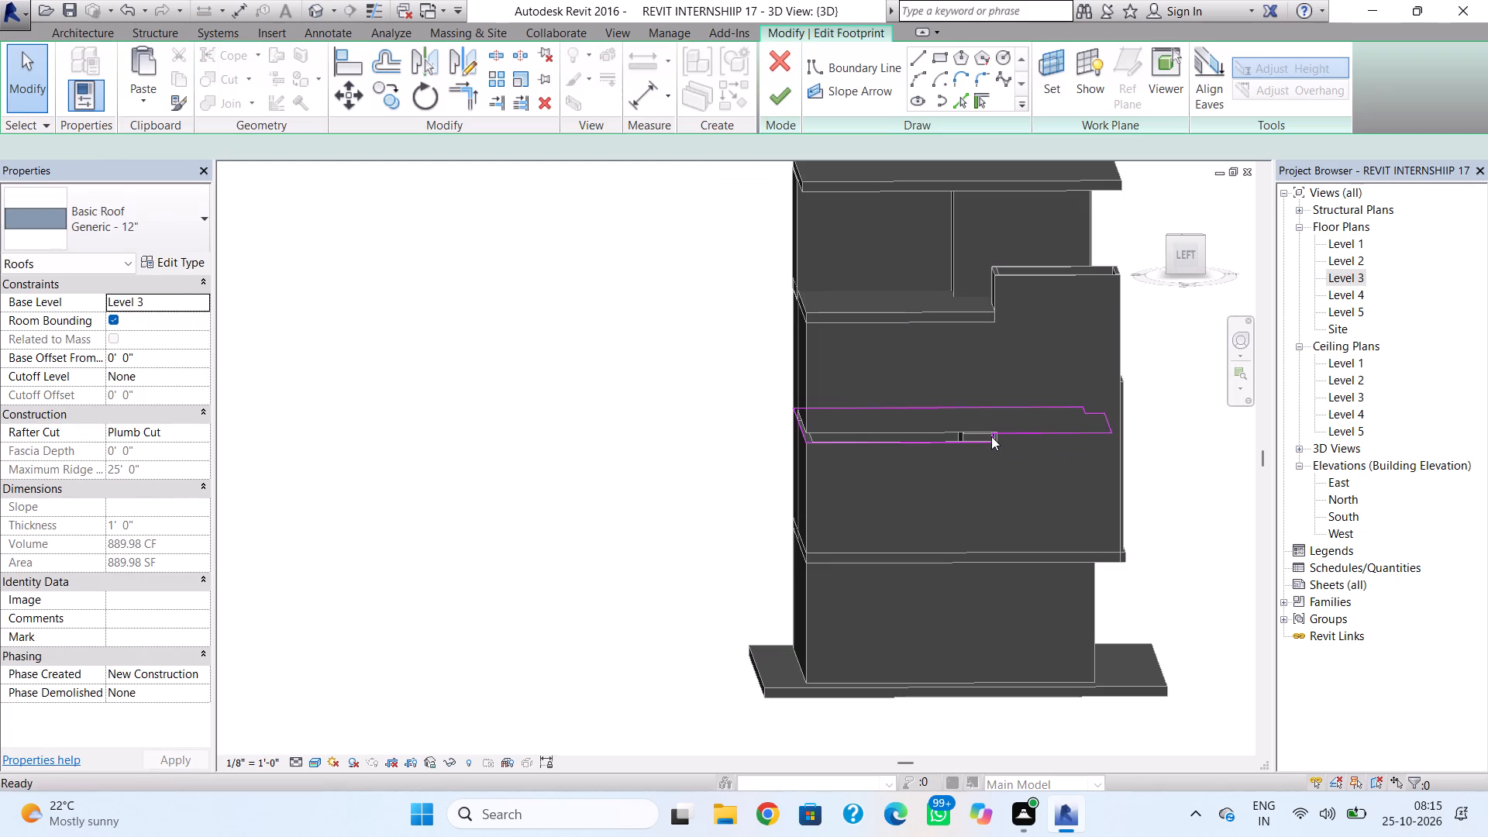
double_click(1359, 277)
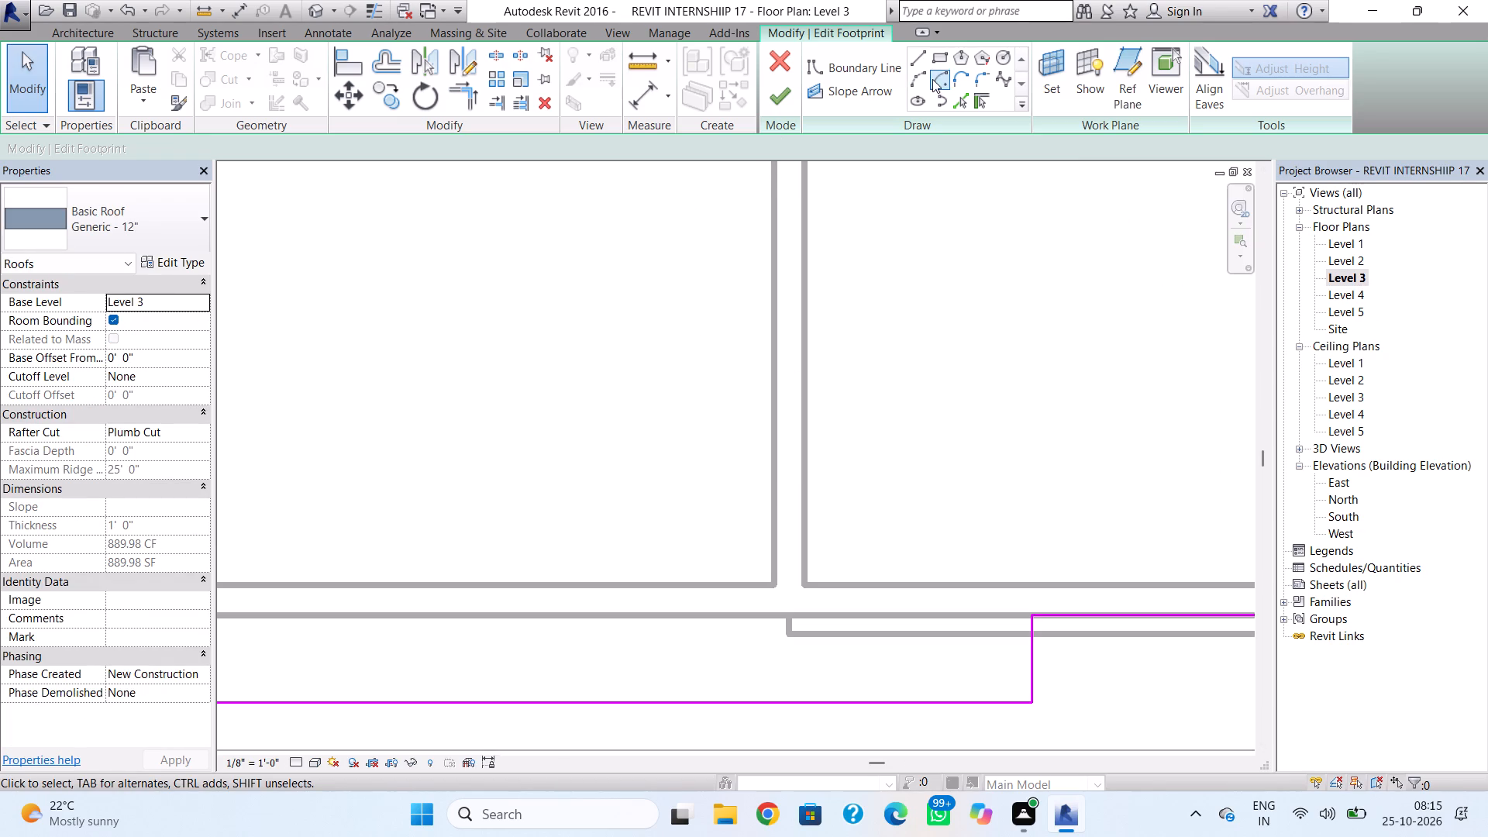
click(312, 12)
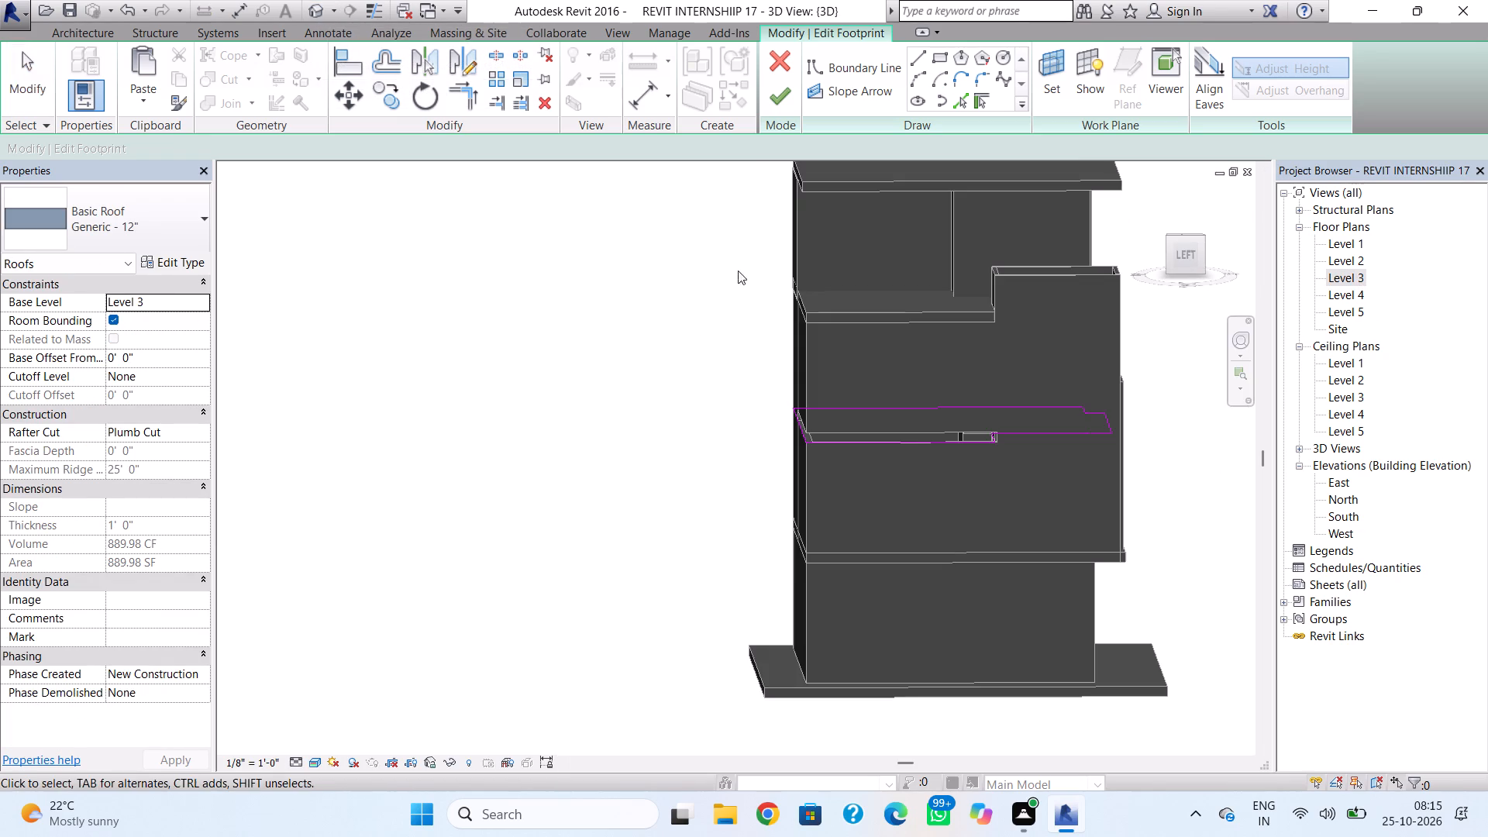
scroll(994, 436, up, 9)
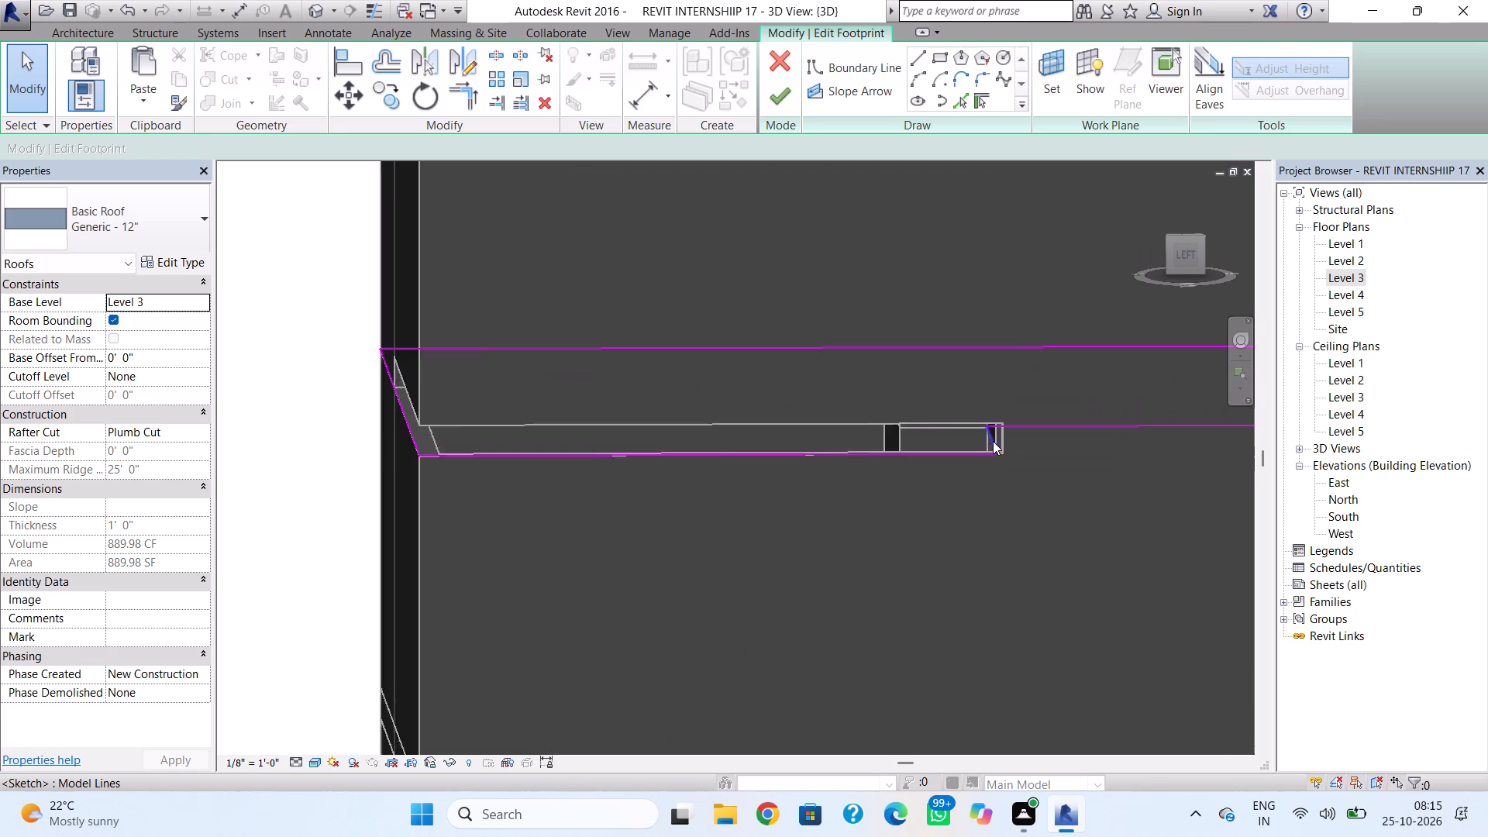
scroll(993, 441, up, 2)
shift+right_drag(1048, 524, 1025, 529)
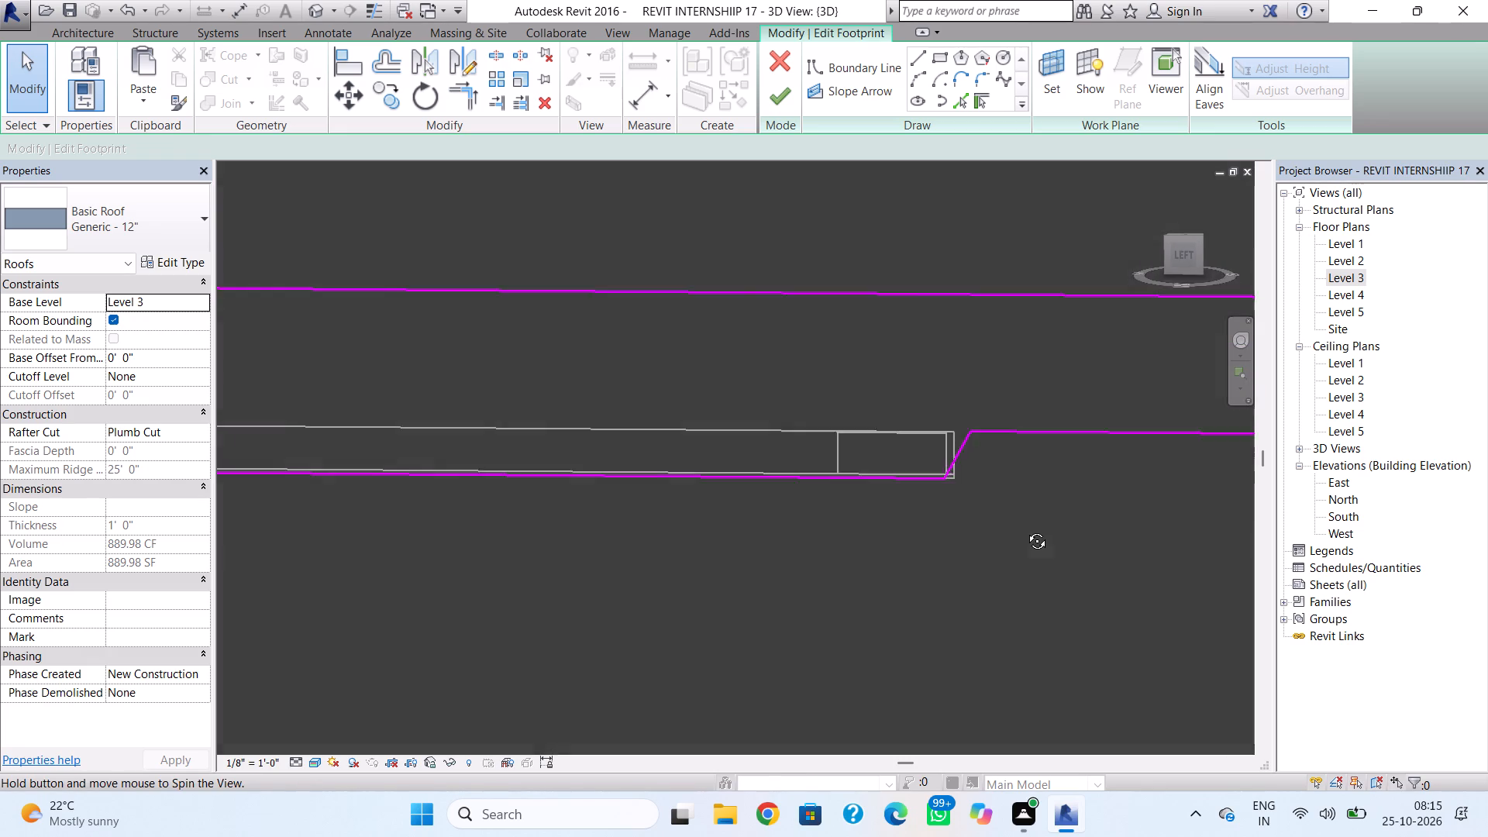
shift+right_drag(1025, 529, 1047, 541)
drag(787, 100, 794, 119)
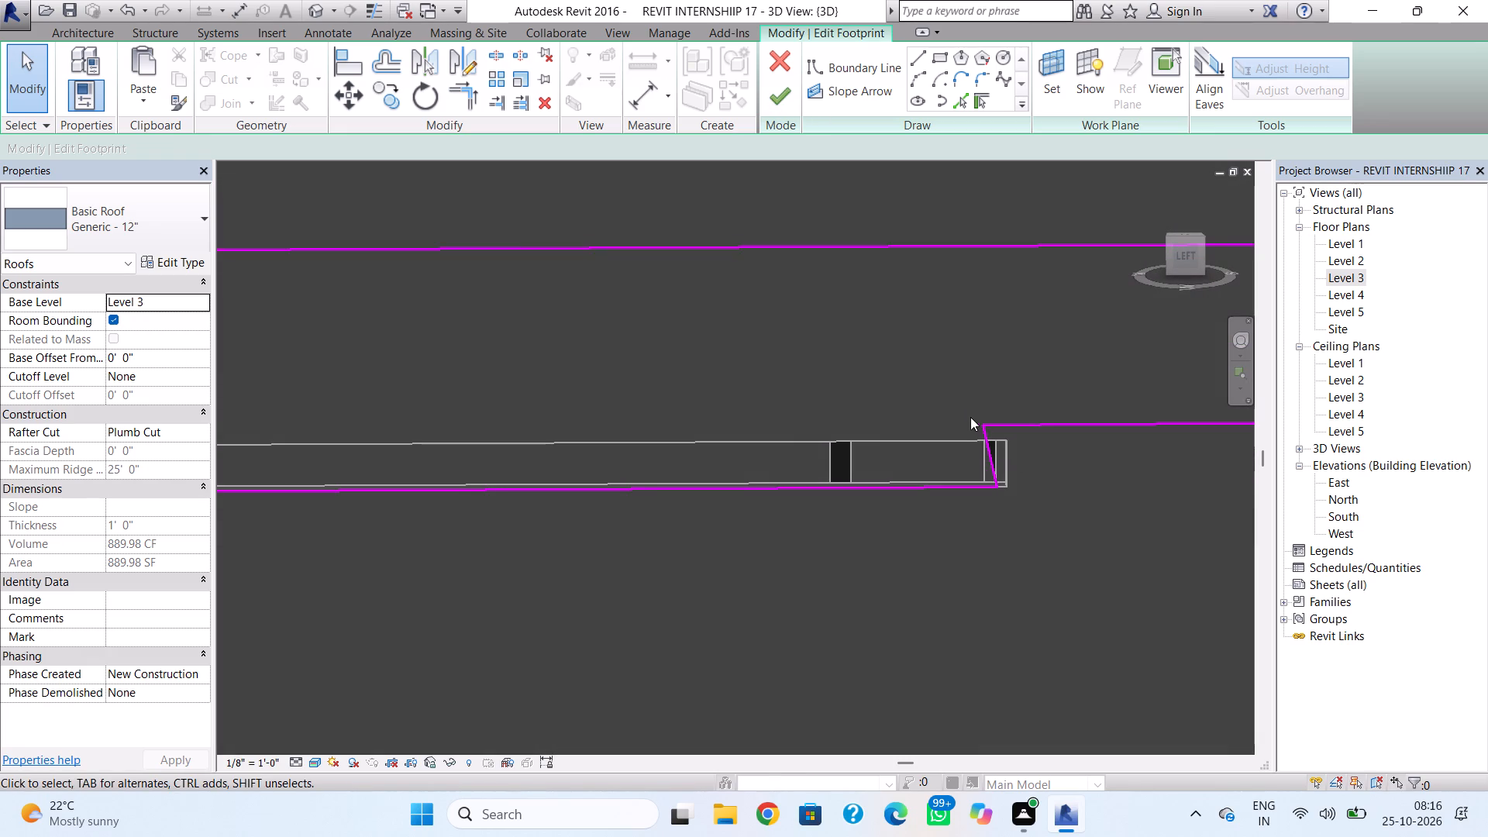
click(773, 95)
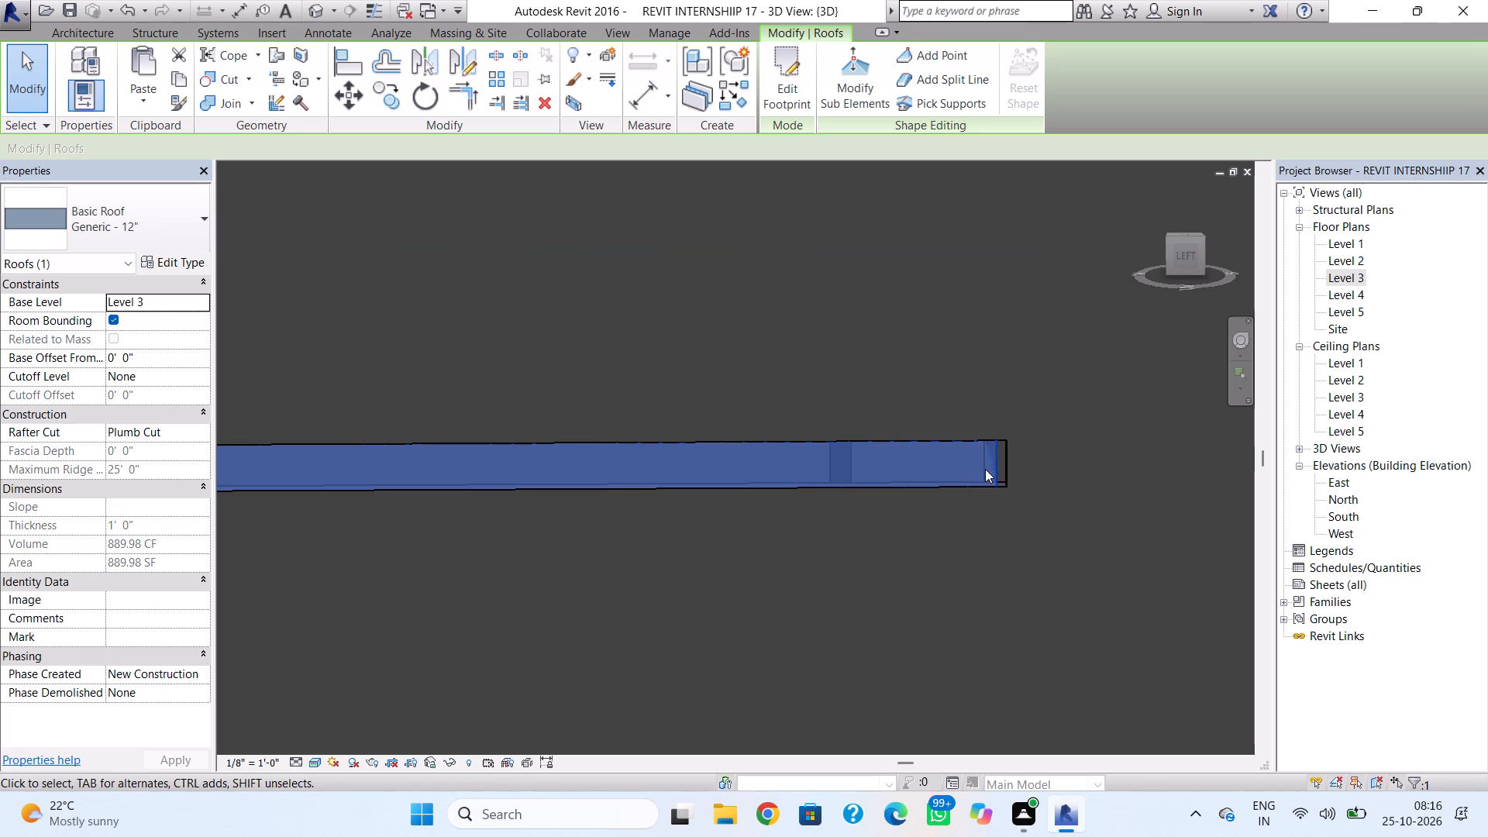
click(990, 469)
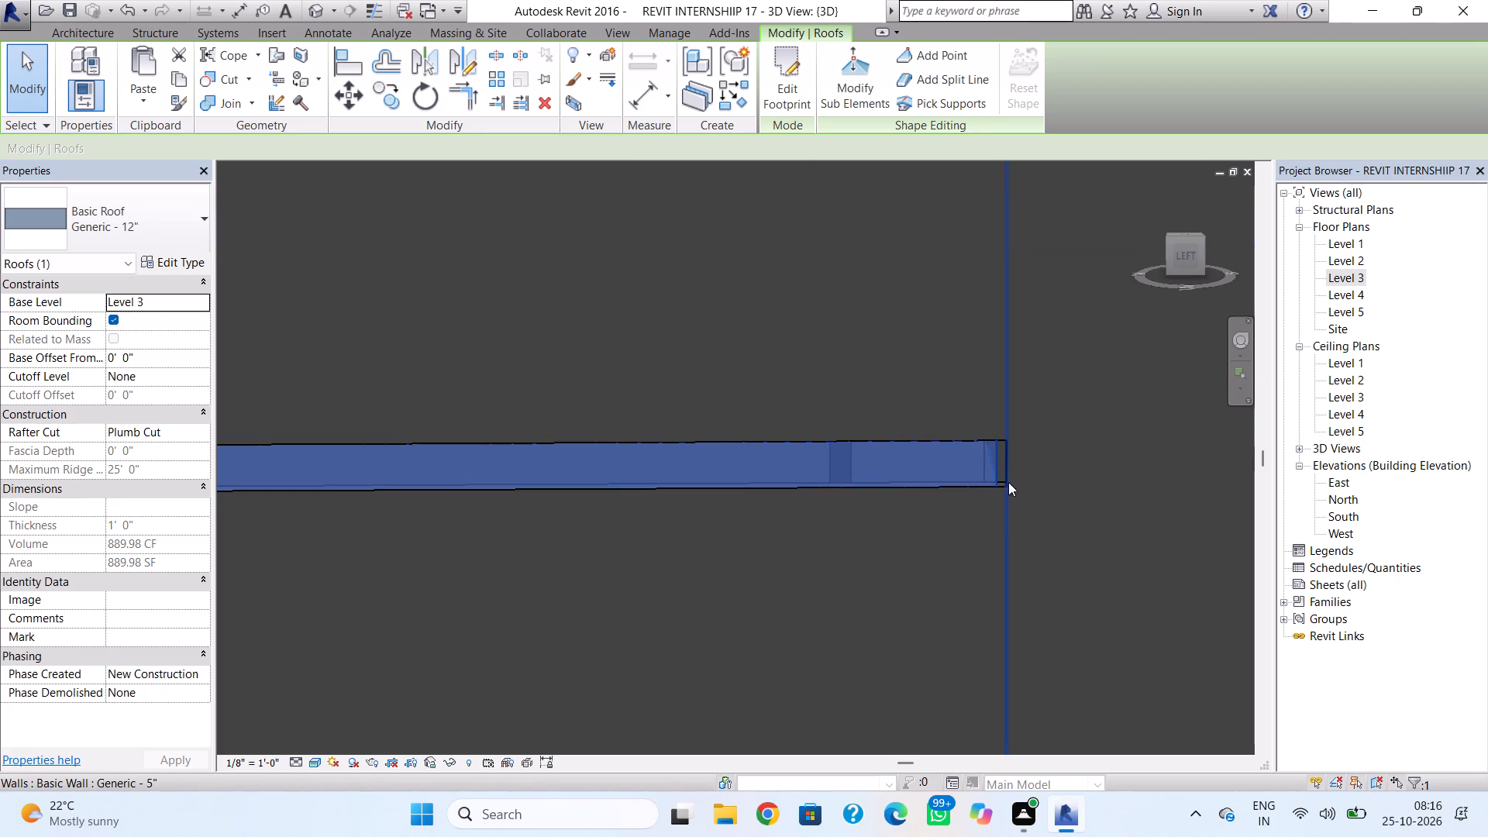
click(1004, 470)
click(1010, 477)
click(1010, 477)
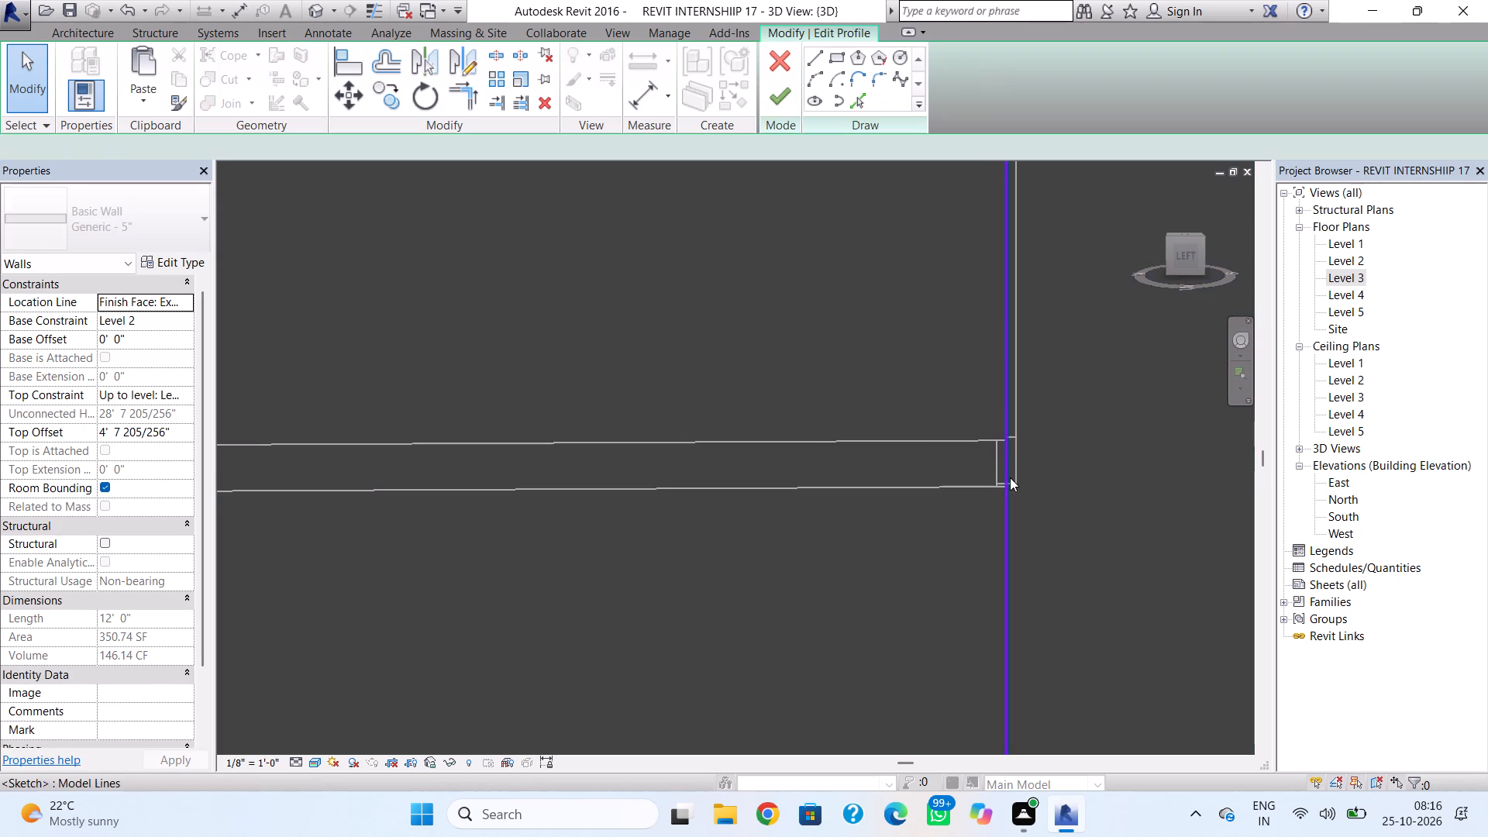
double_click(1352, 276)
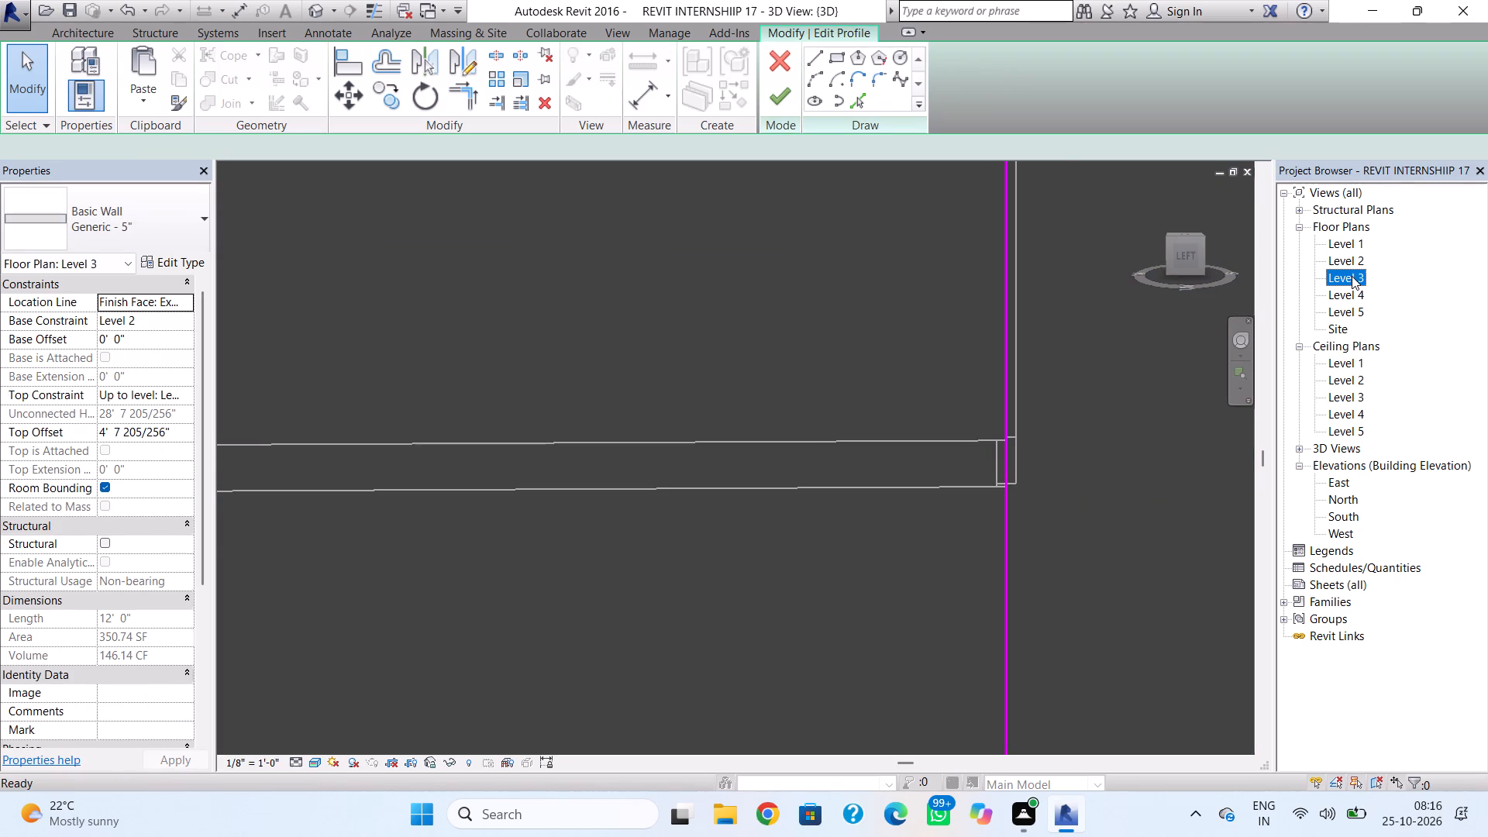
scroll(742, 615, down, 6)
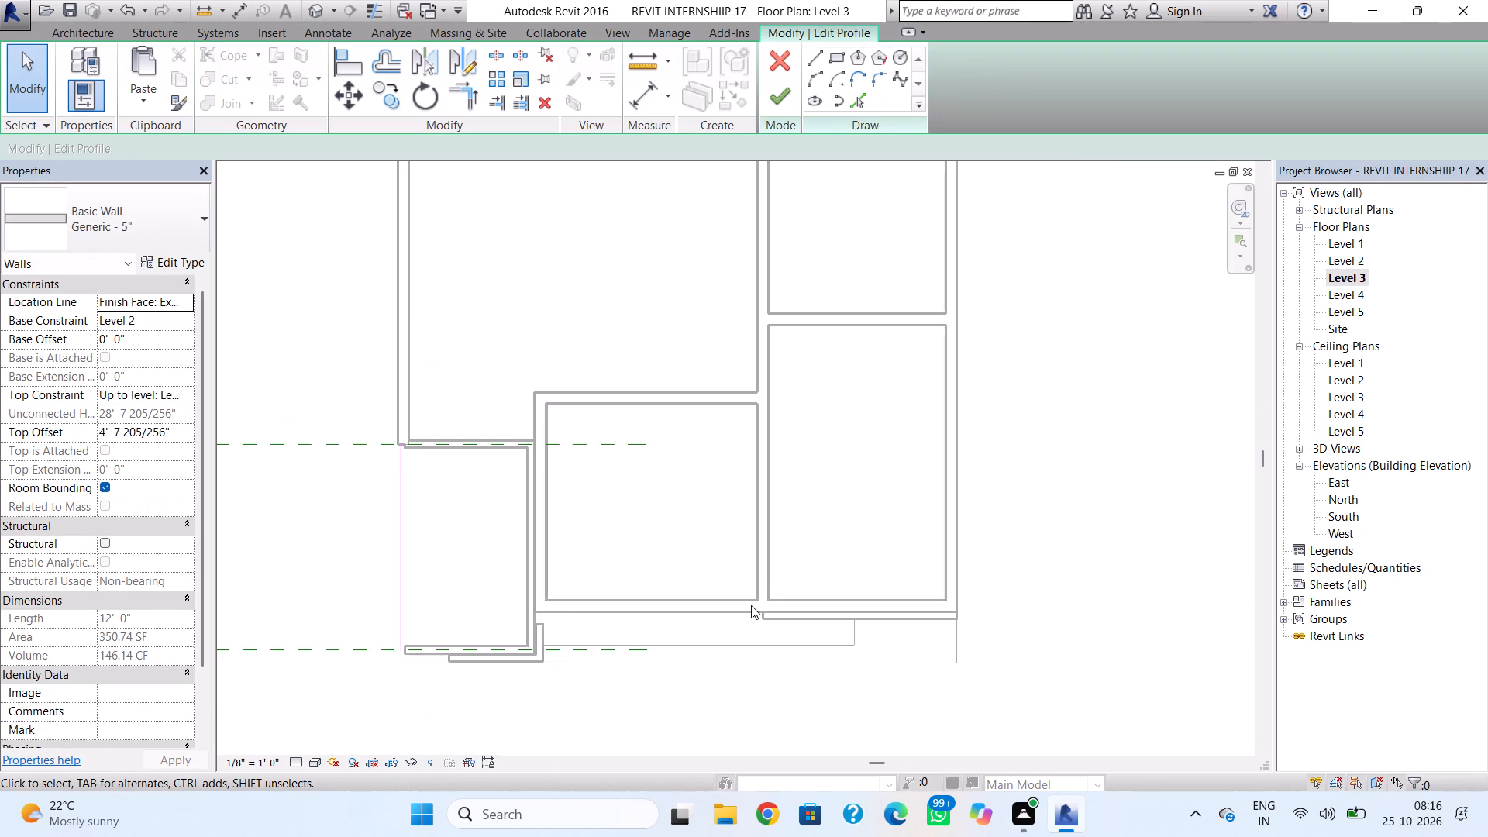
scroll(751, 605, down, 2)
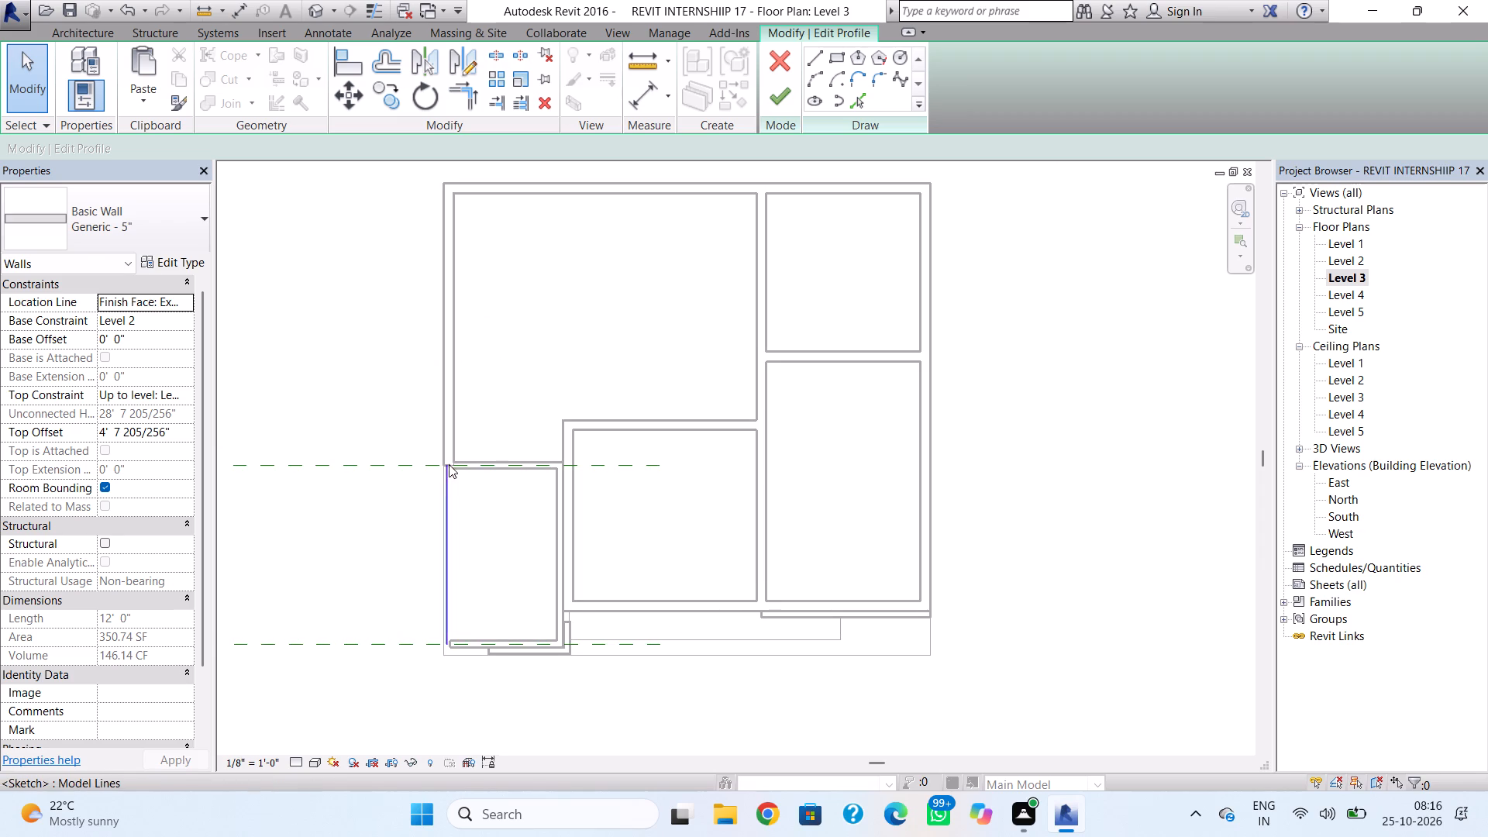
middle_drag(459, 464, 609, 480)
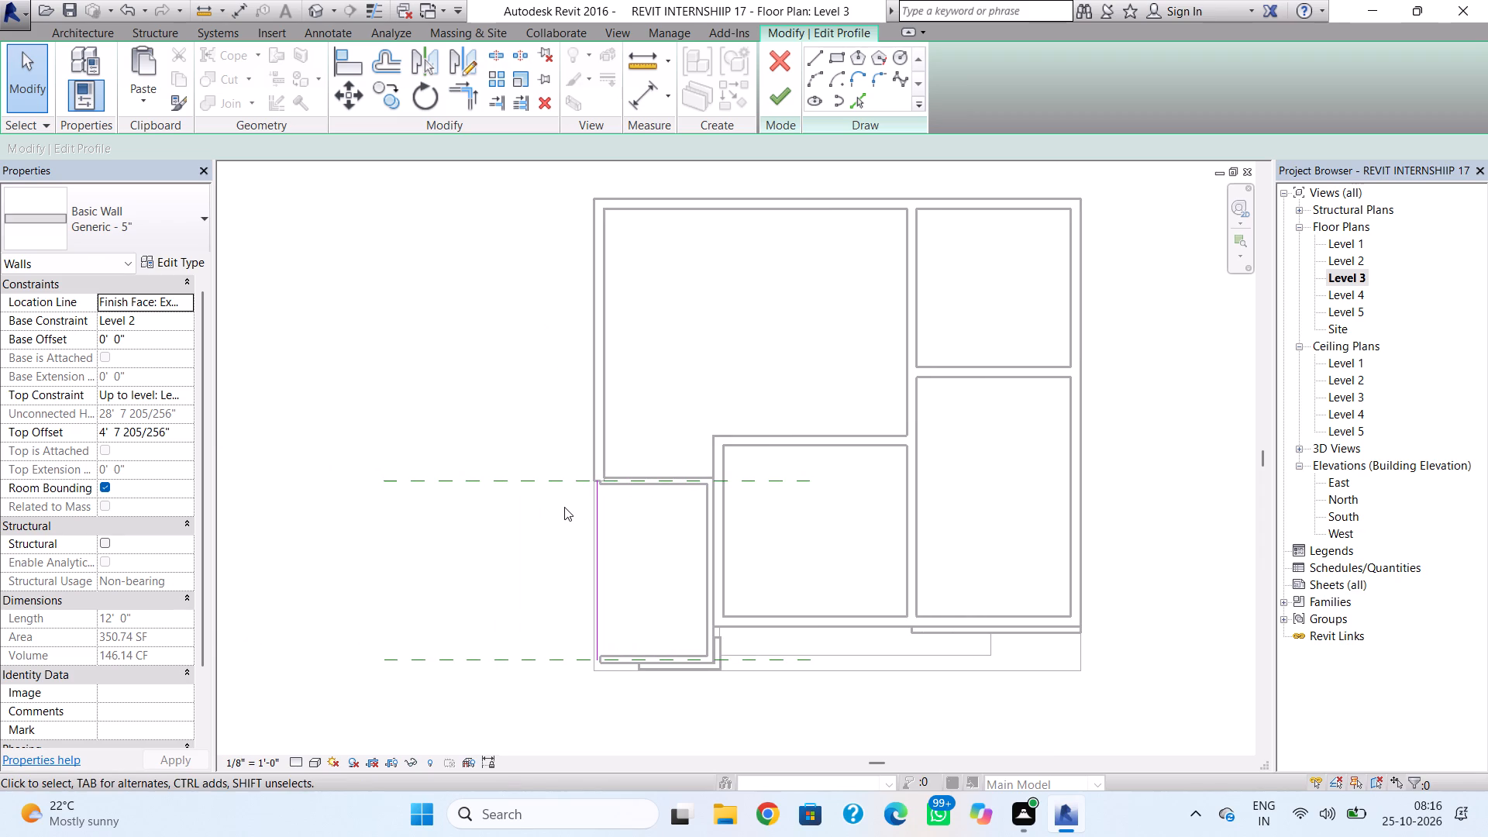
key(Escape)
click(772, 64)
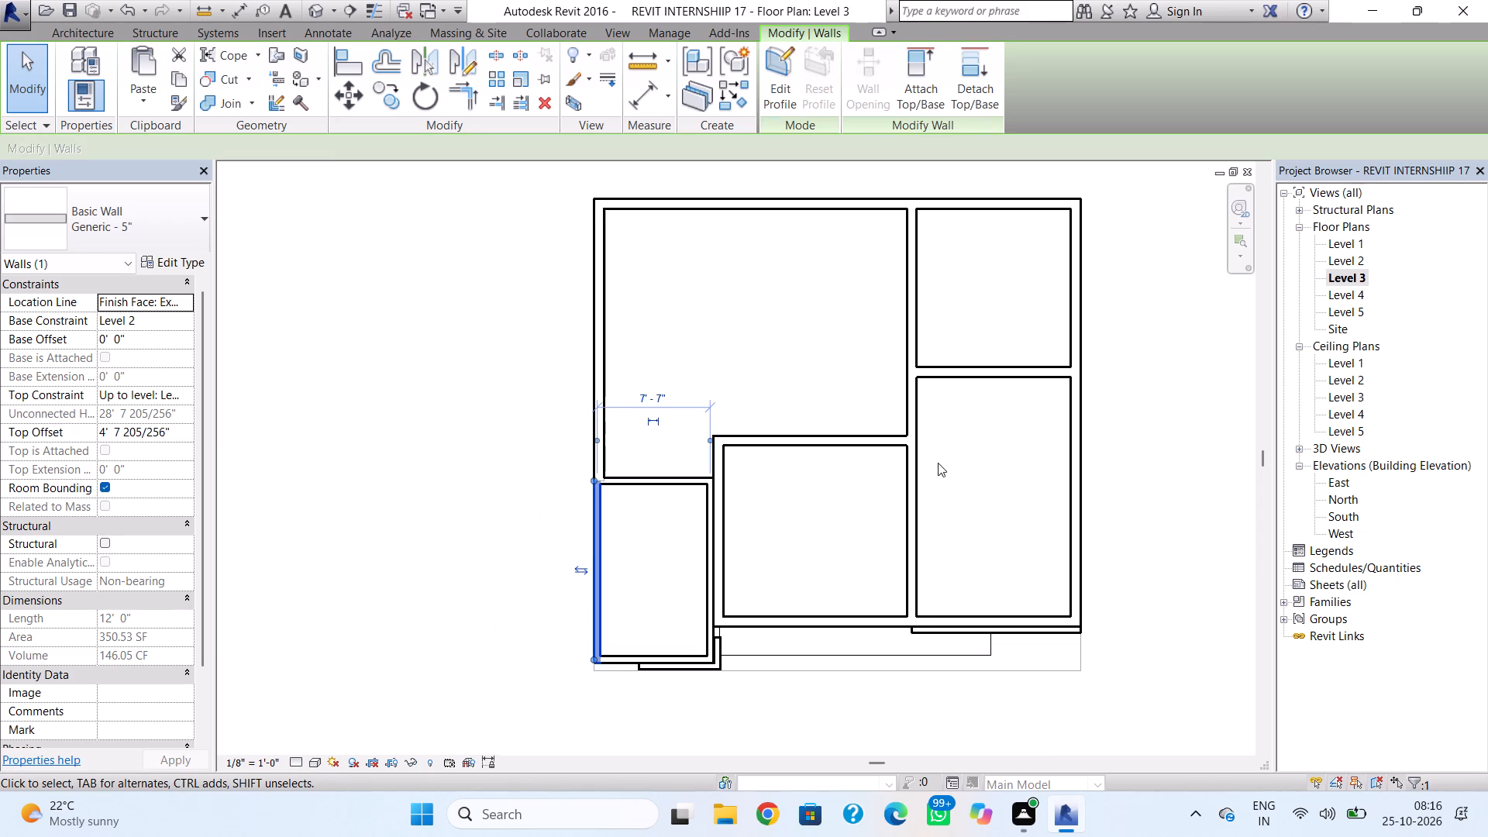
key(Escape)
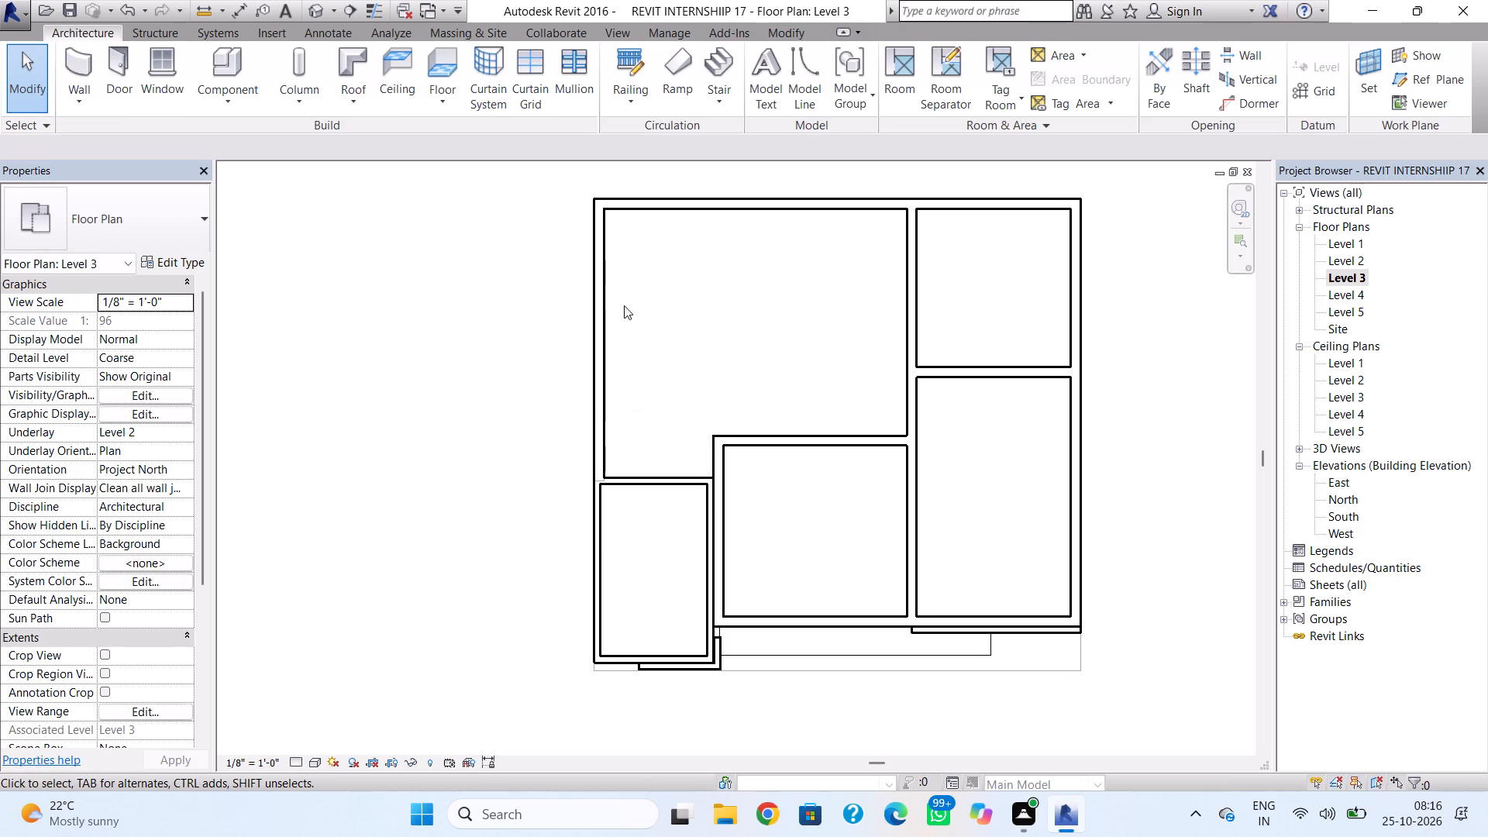
Edit the Level 3 roof footprint in plan, nudging its edge along the west enclosure's north wall southward to near the wall's inner face.
click(326, 9)
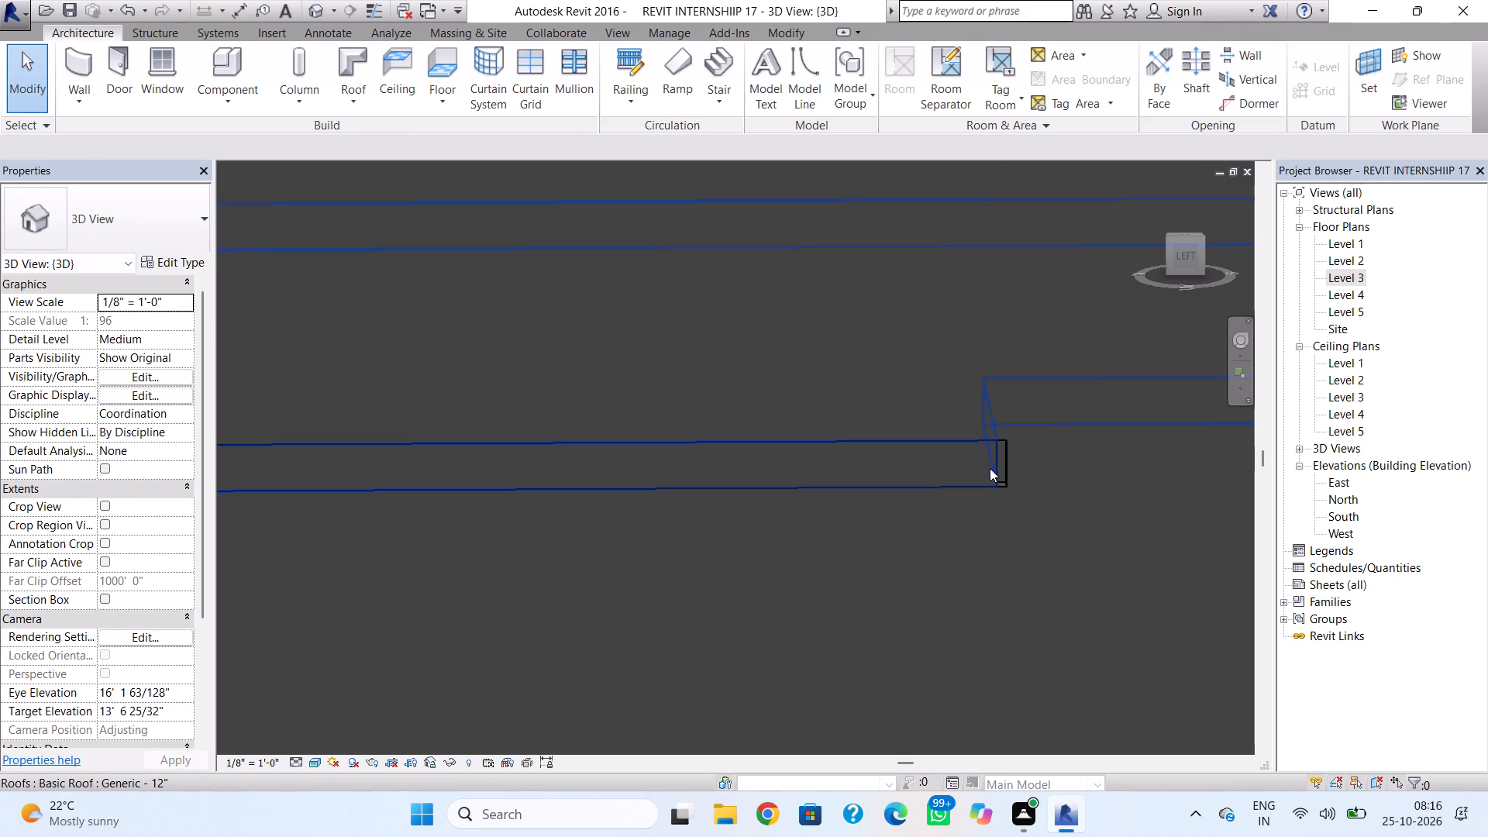
double_click(990, 468)
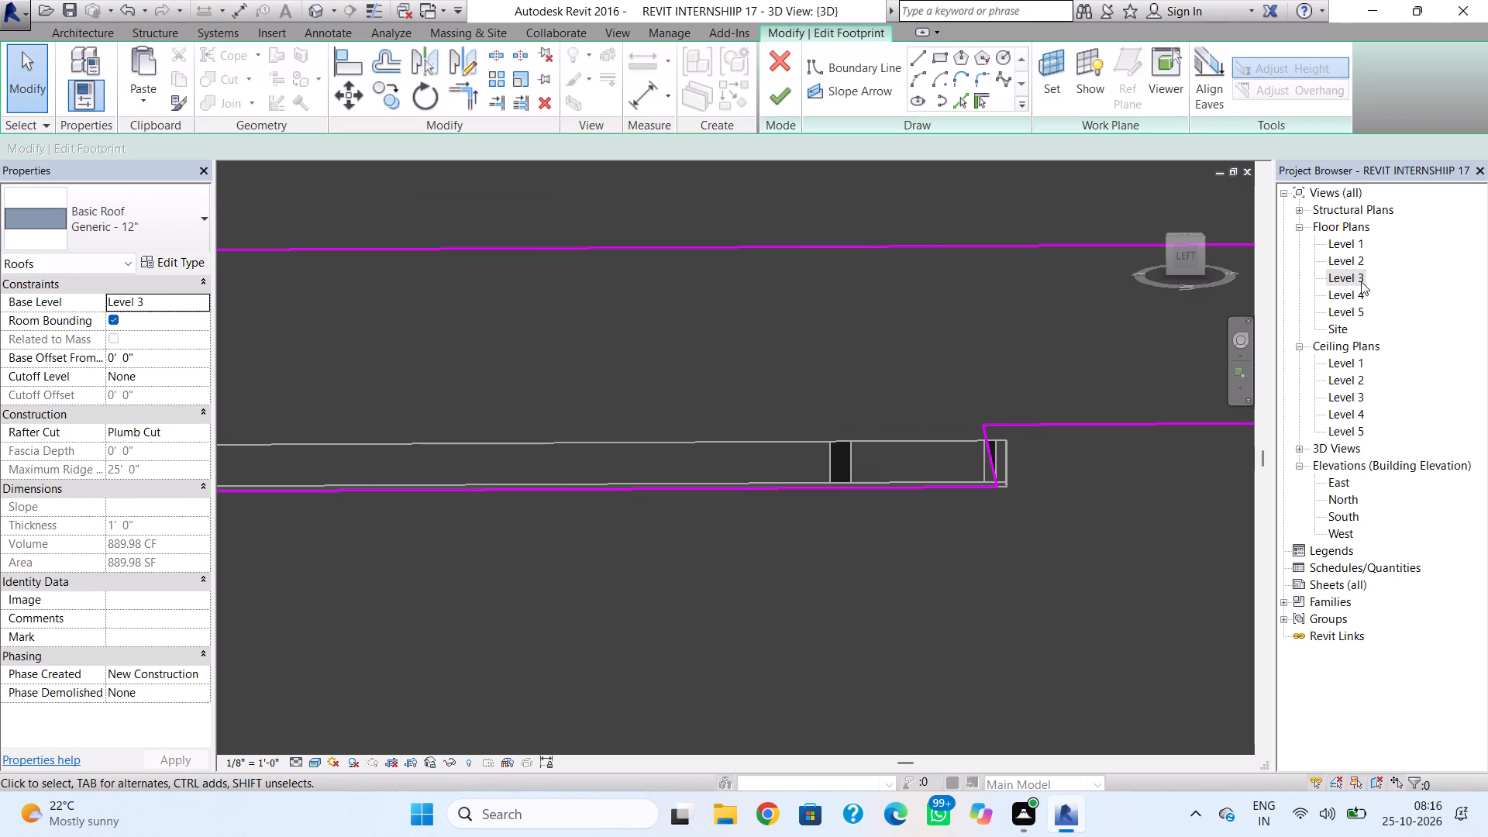
double_click(1359, 279)
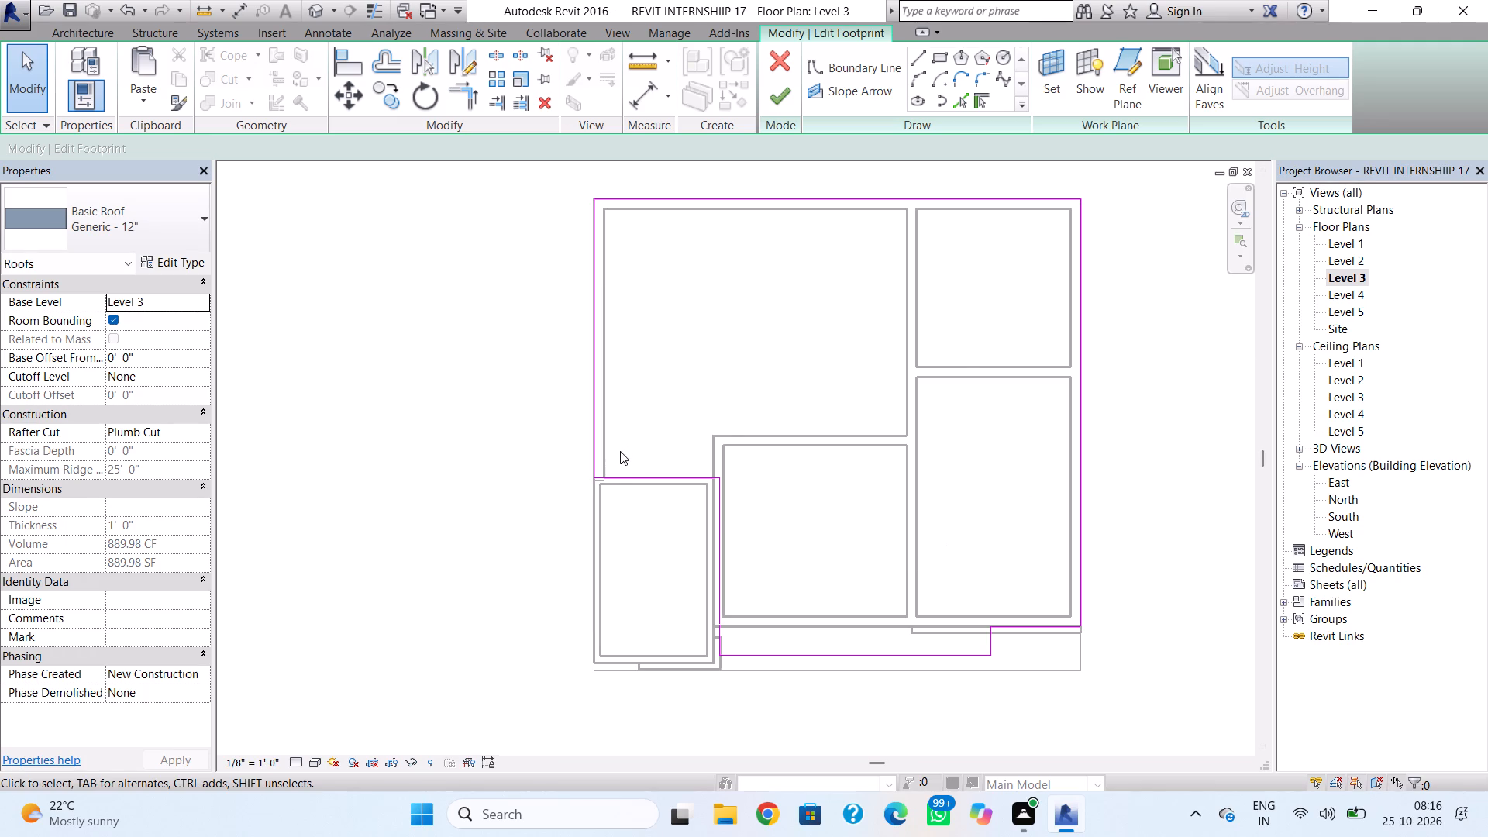
scroll(590, 476, up, 7)
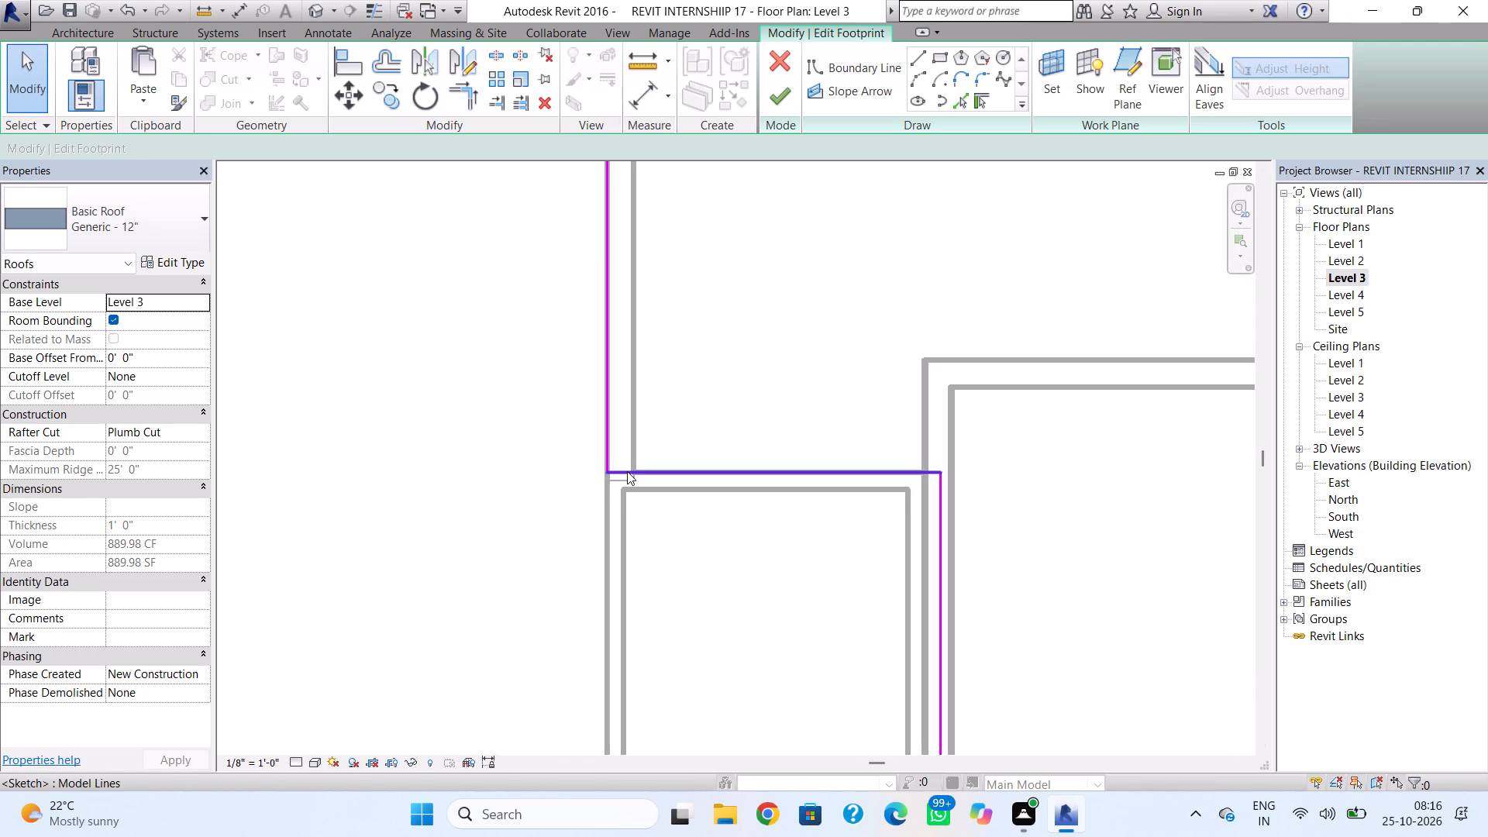
click(627, 471)
key(Down)
key(Down)
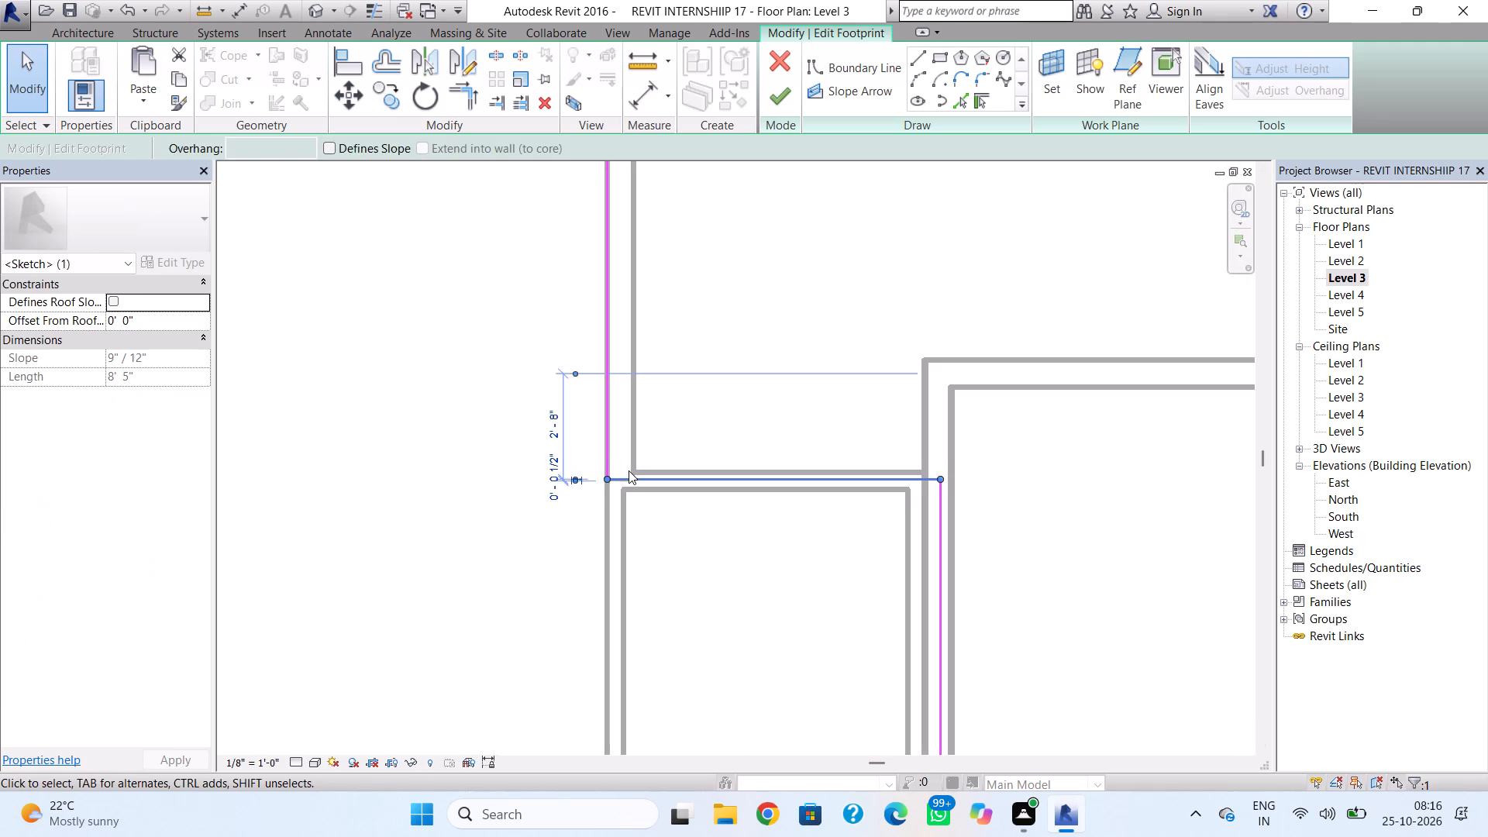
key(Down)
key(Down)
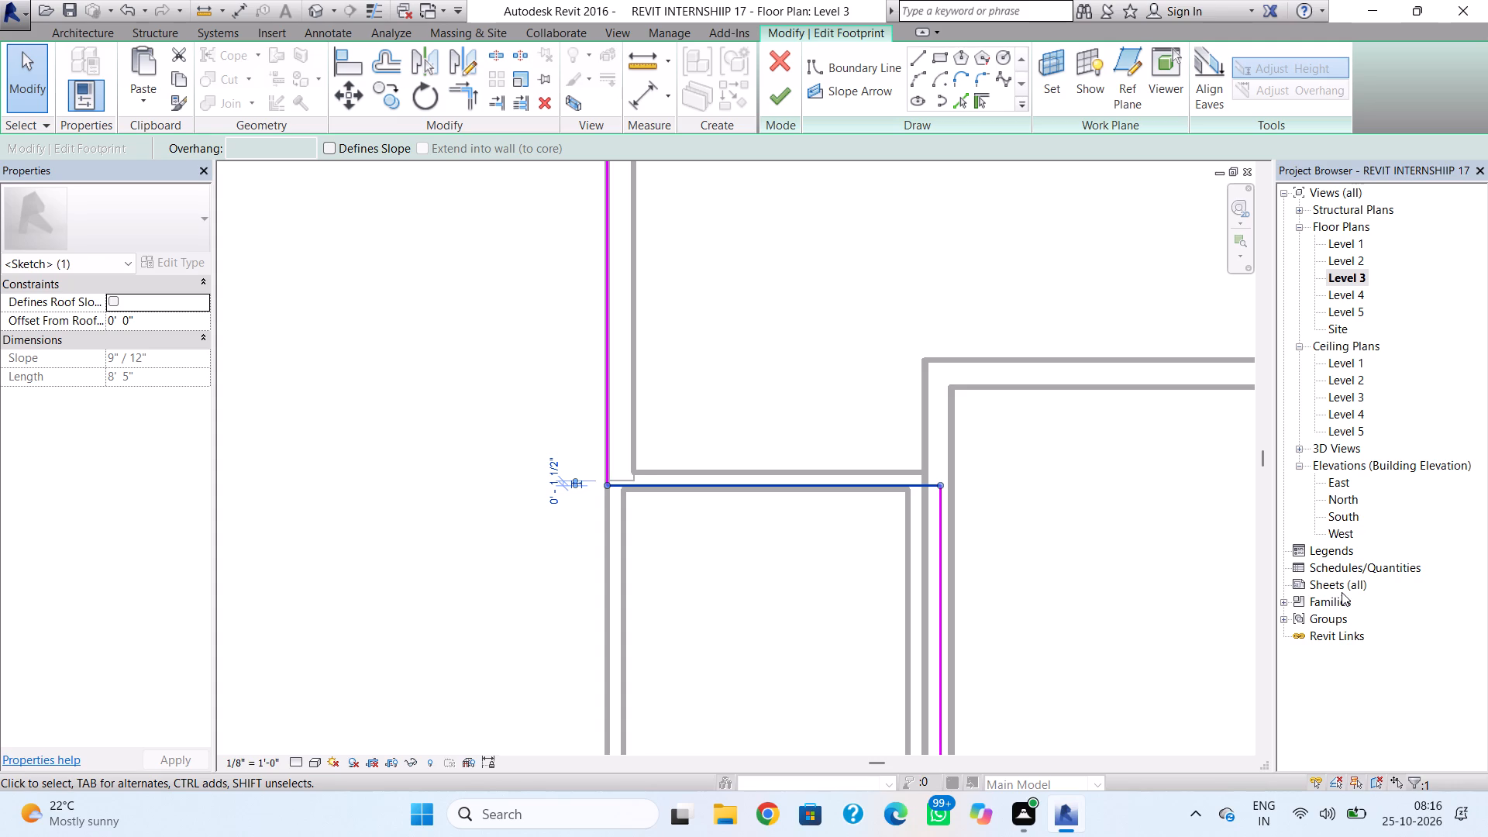
scroll(1094, 626, down, 5)
middle_drag(1063, 637, 1035, 461)
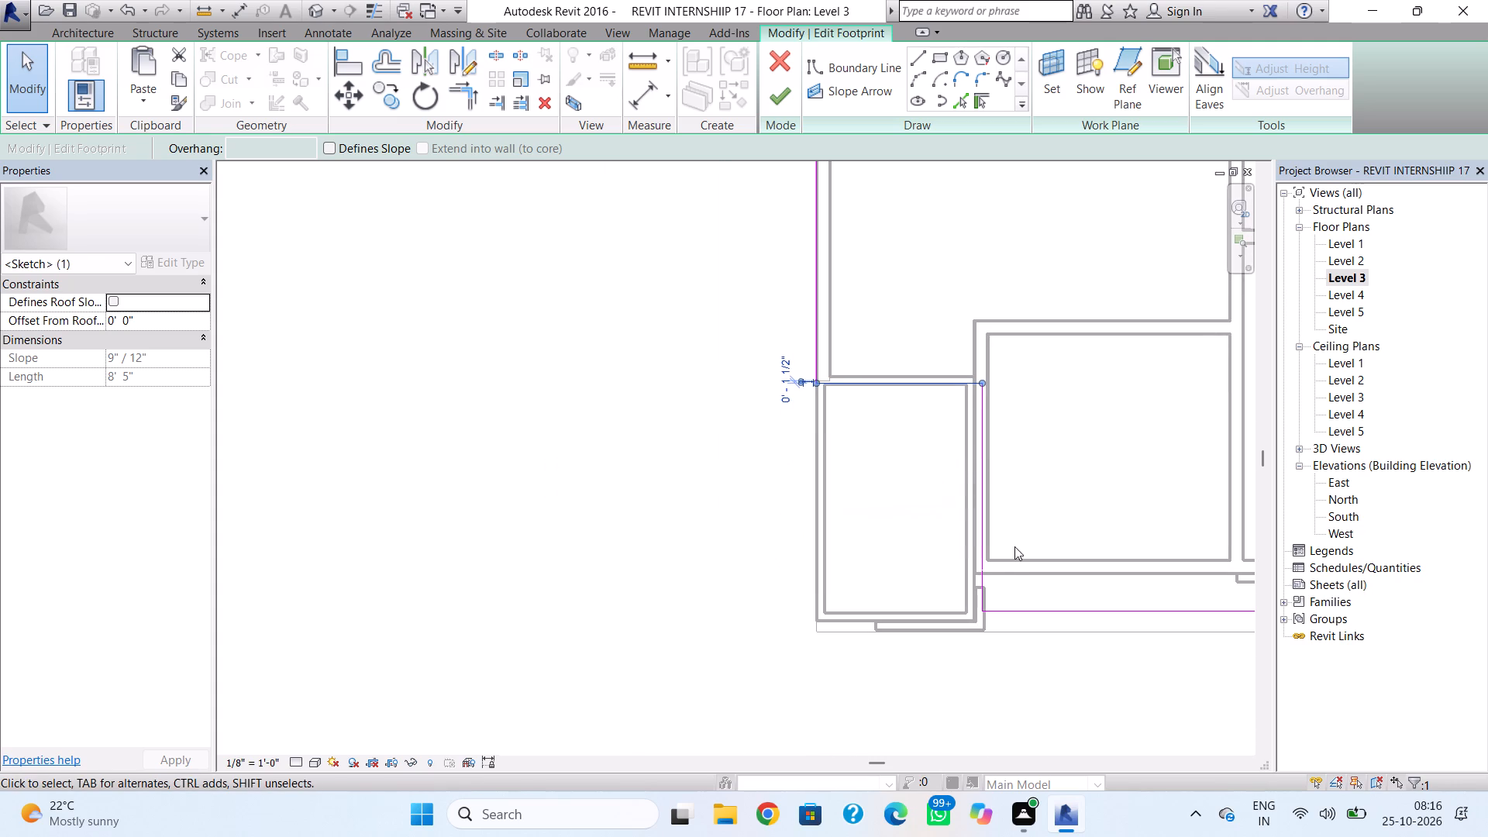
scroll(999, 568, up, 2)
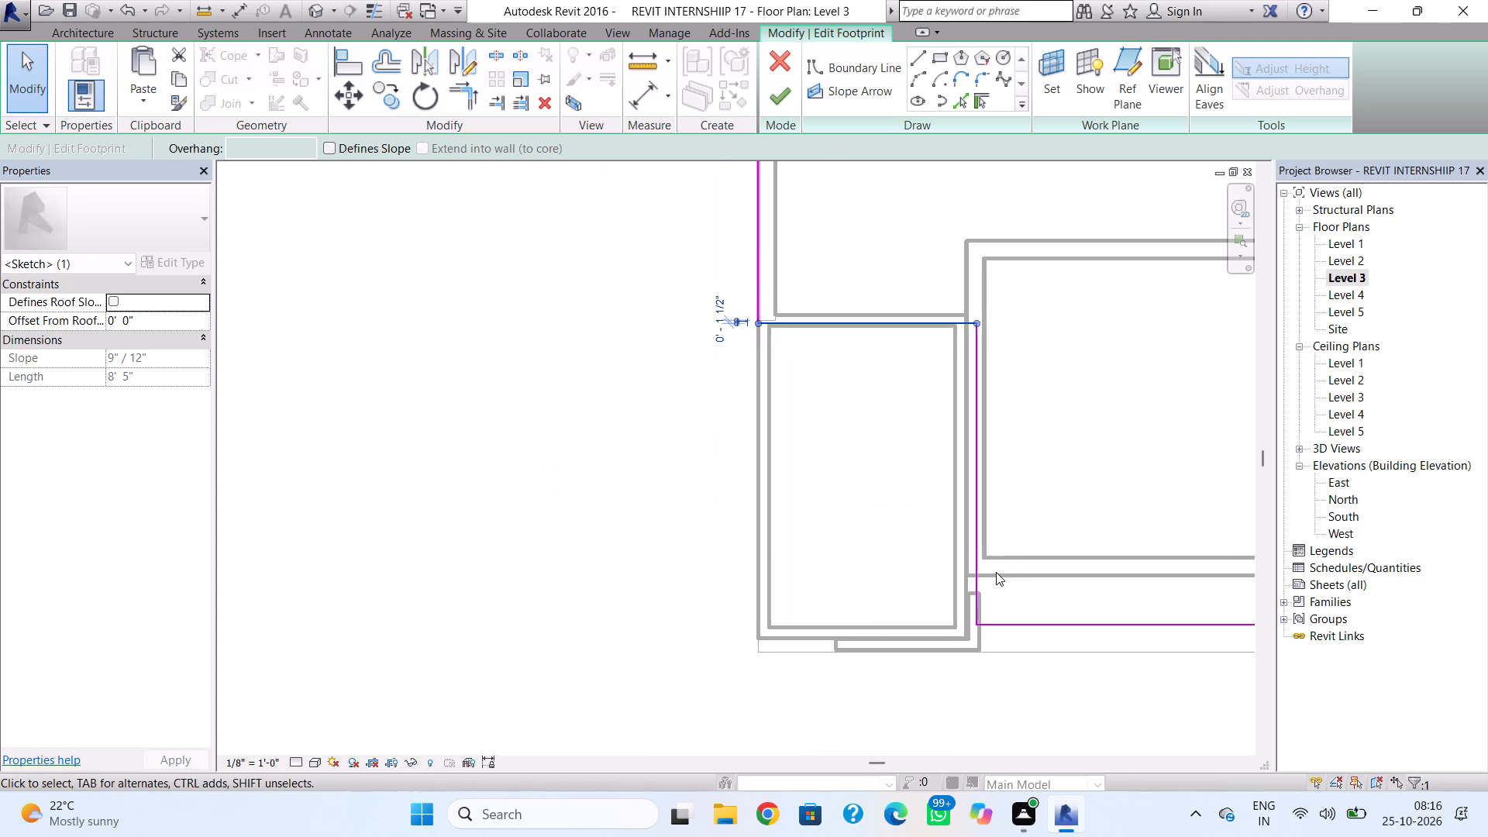
click(788, 98)
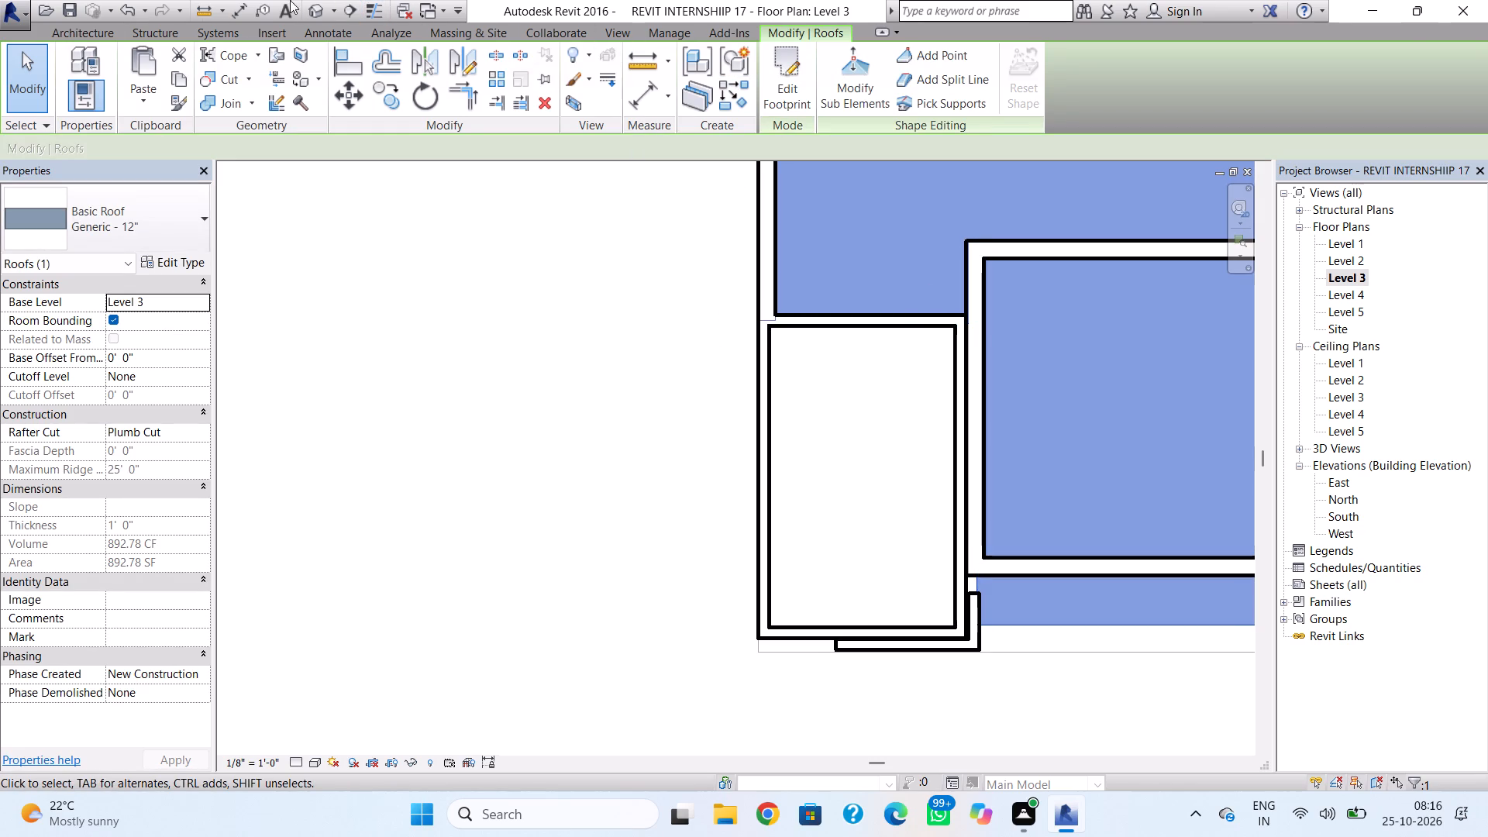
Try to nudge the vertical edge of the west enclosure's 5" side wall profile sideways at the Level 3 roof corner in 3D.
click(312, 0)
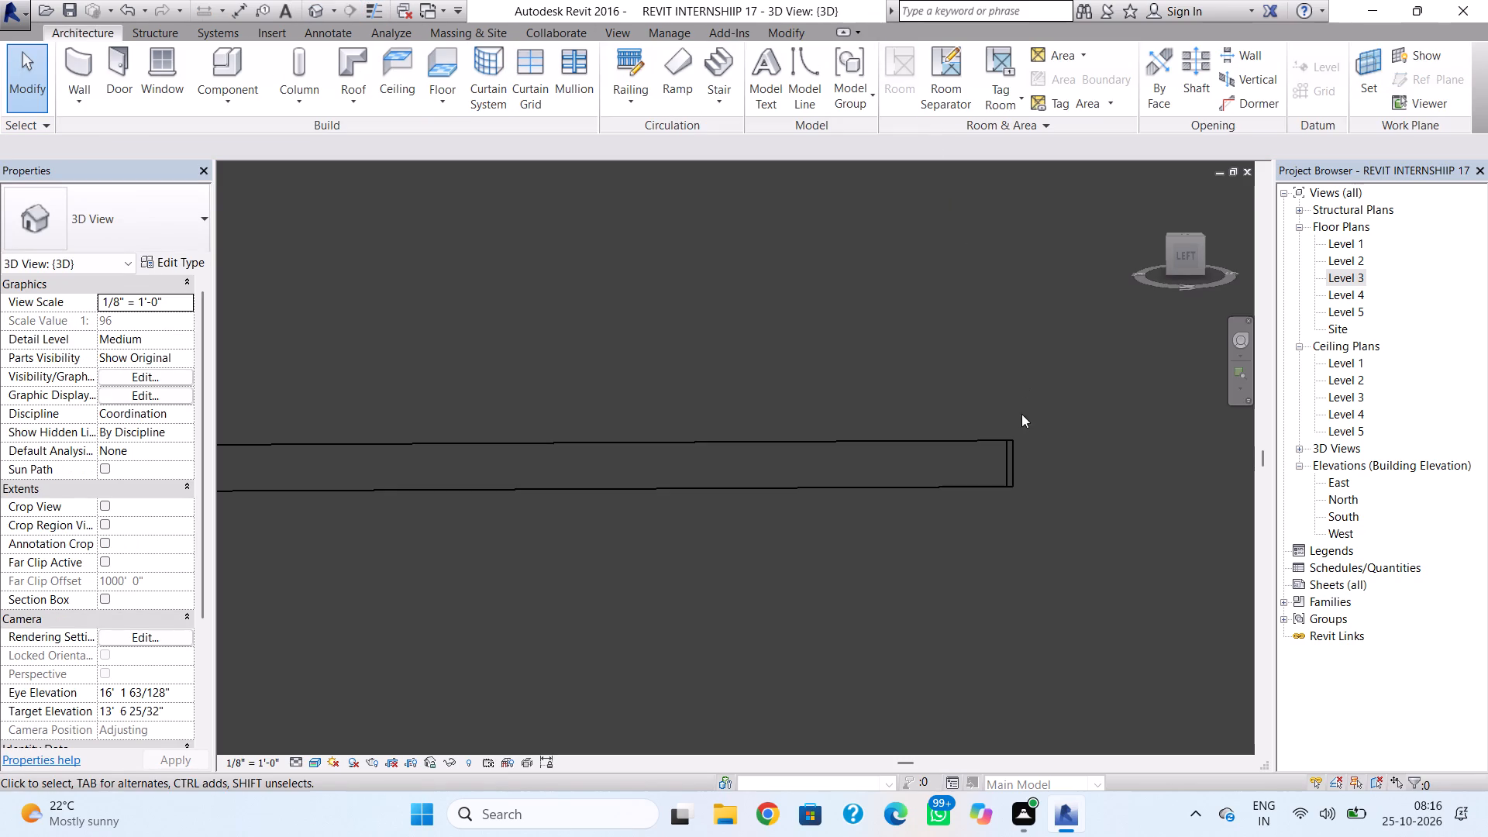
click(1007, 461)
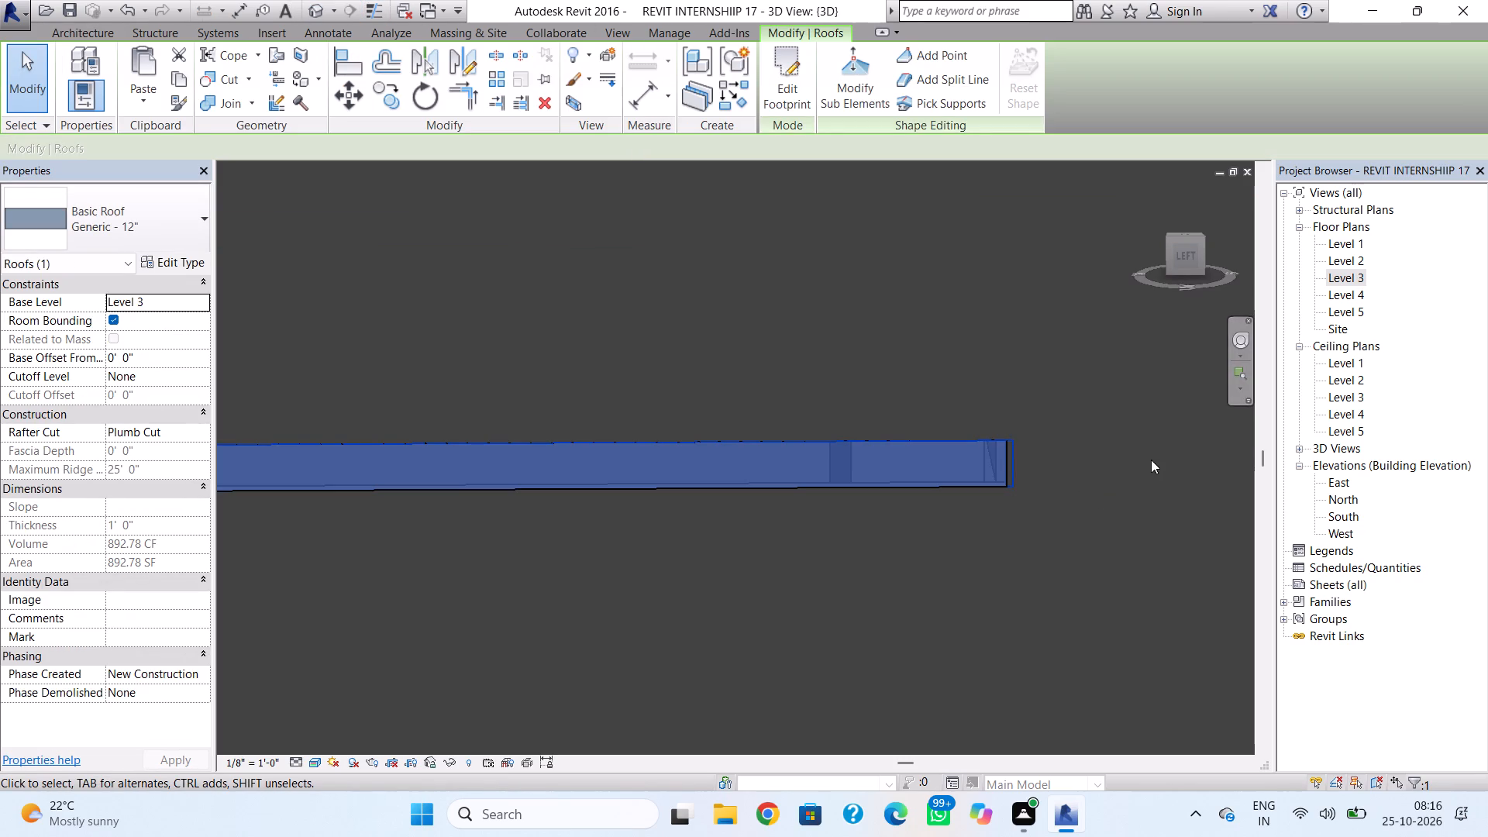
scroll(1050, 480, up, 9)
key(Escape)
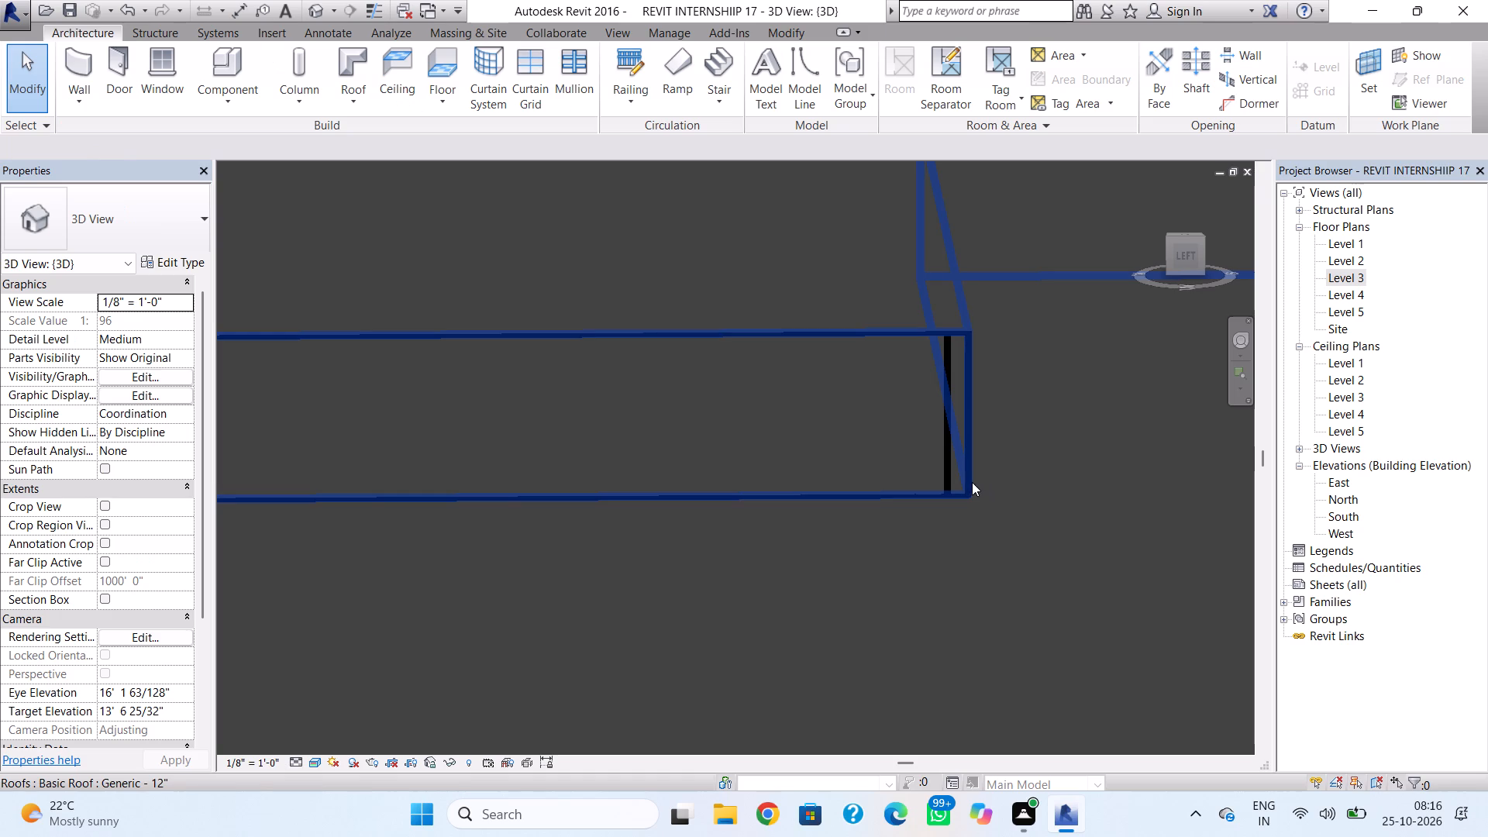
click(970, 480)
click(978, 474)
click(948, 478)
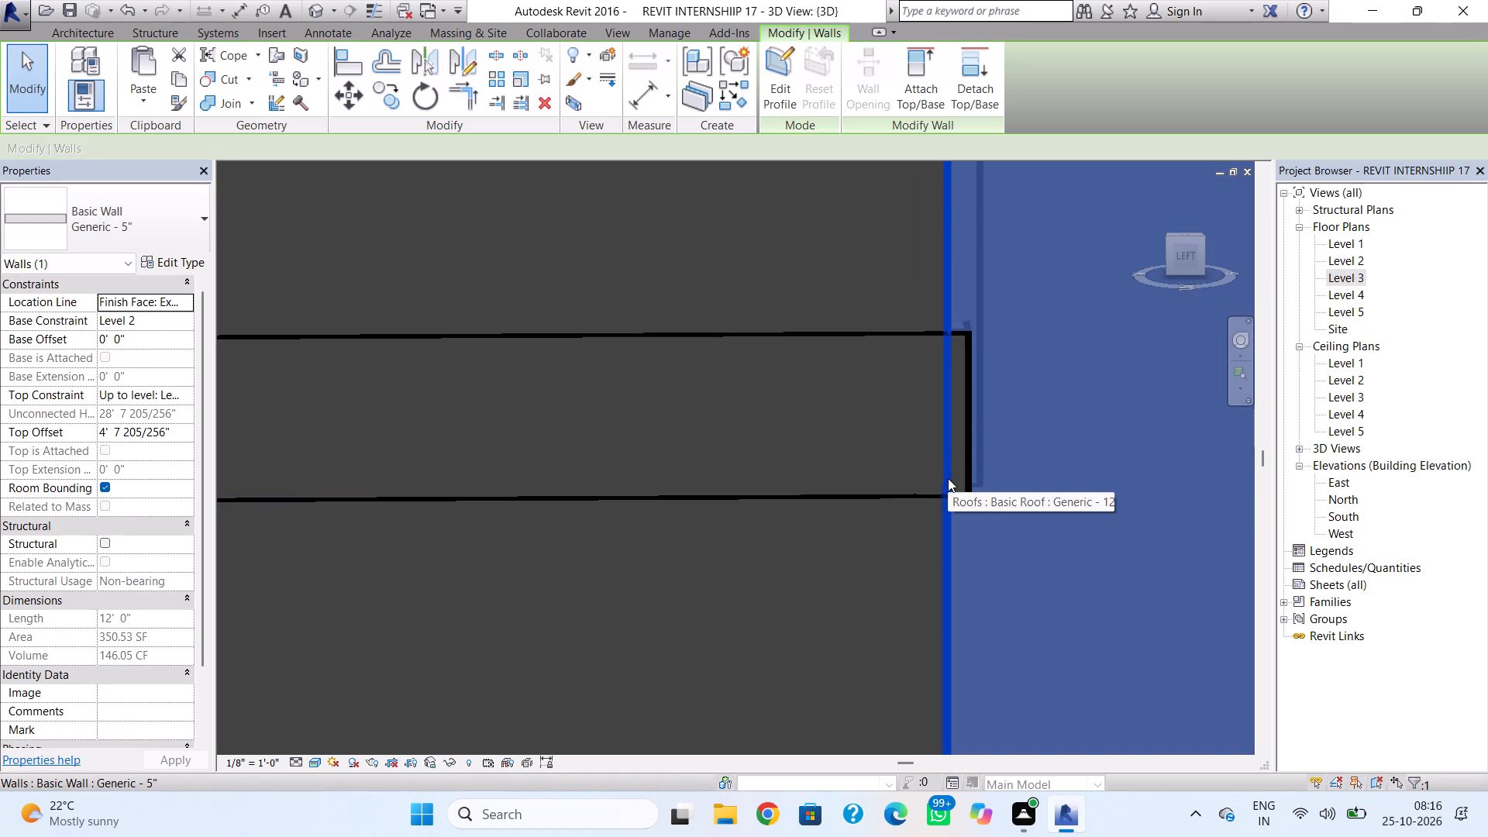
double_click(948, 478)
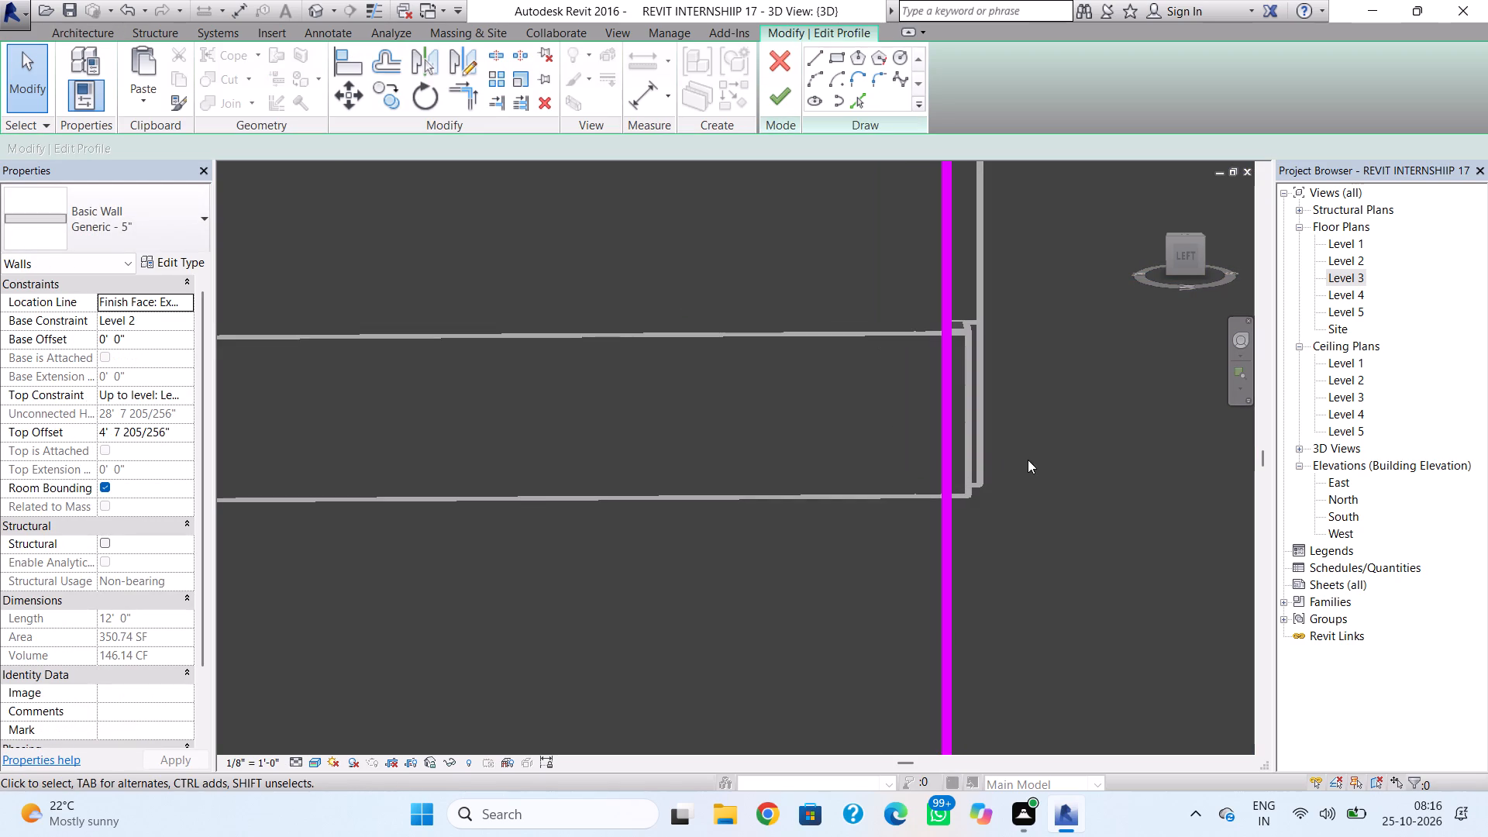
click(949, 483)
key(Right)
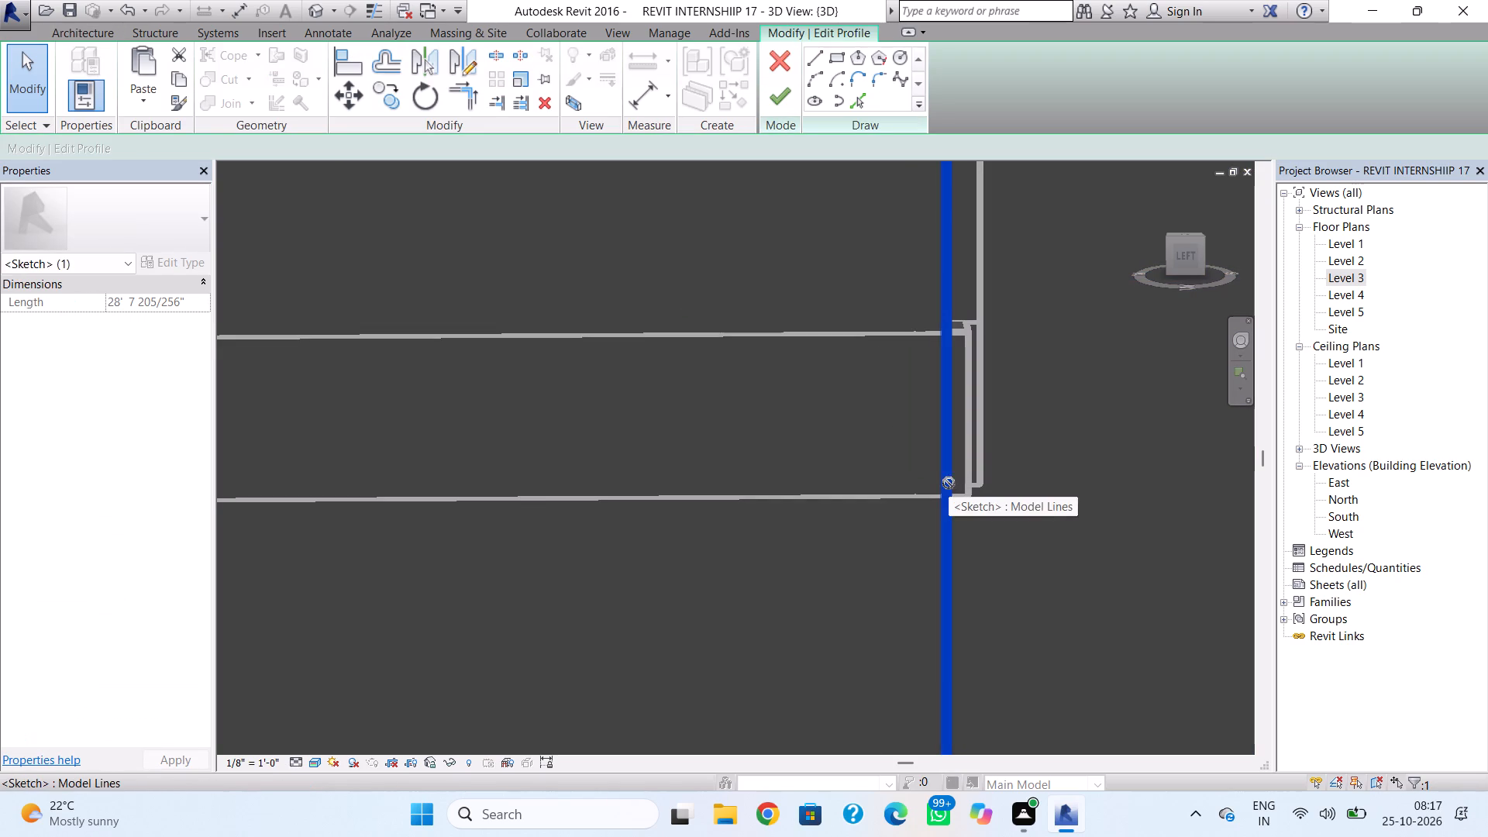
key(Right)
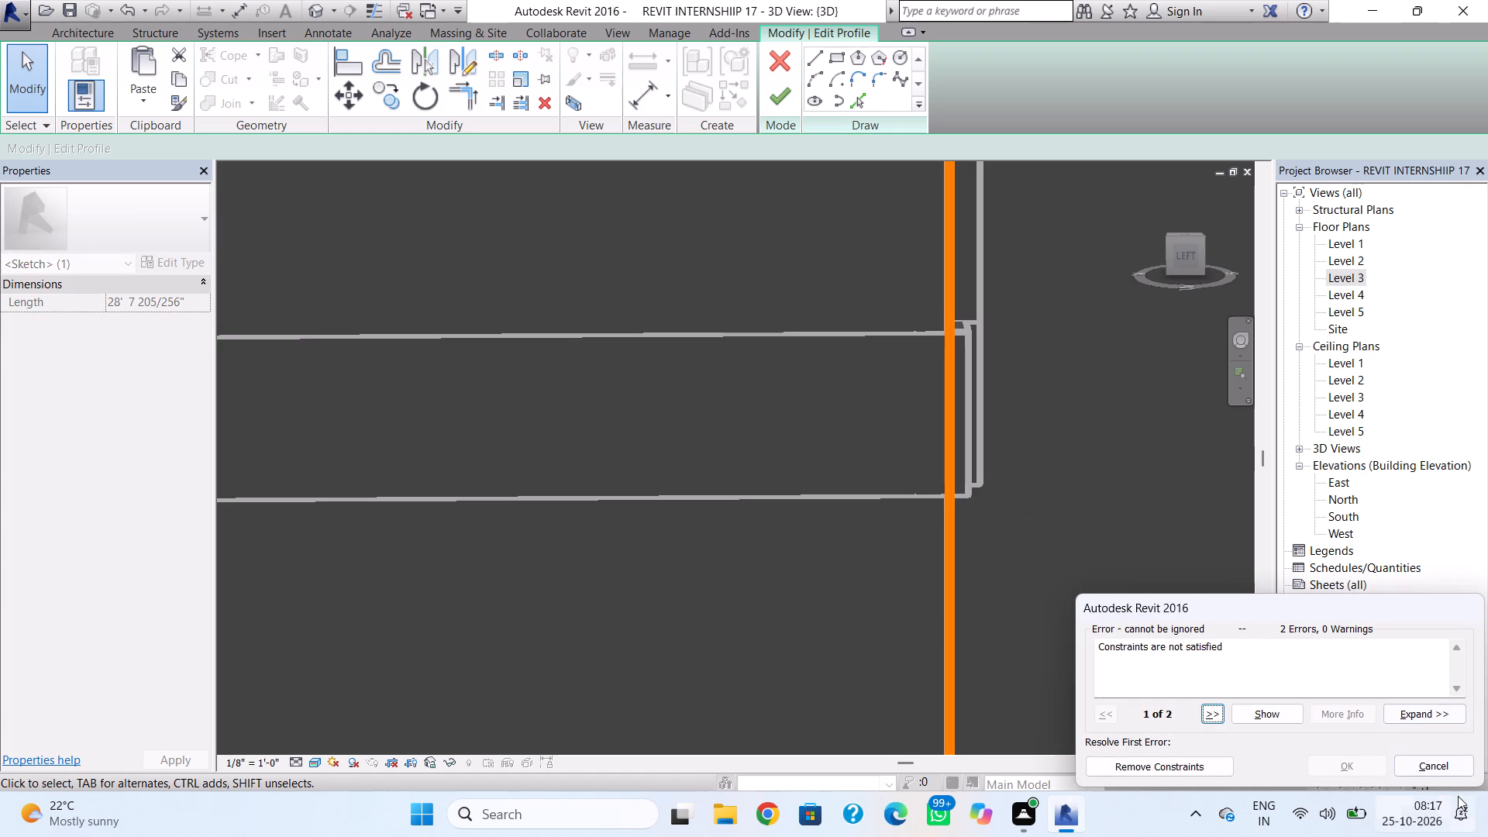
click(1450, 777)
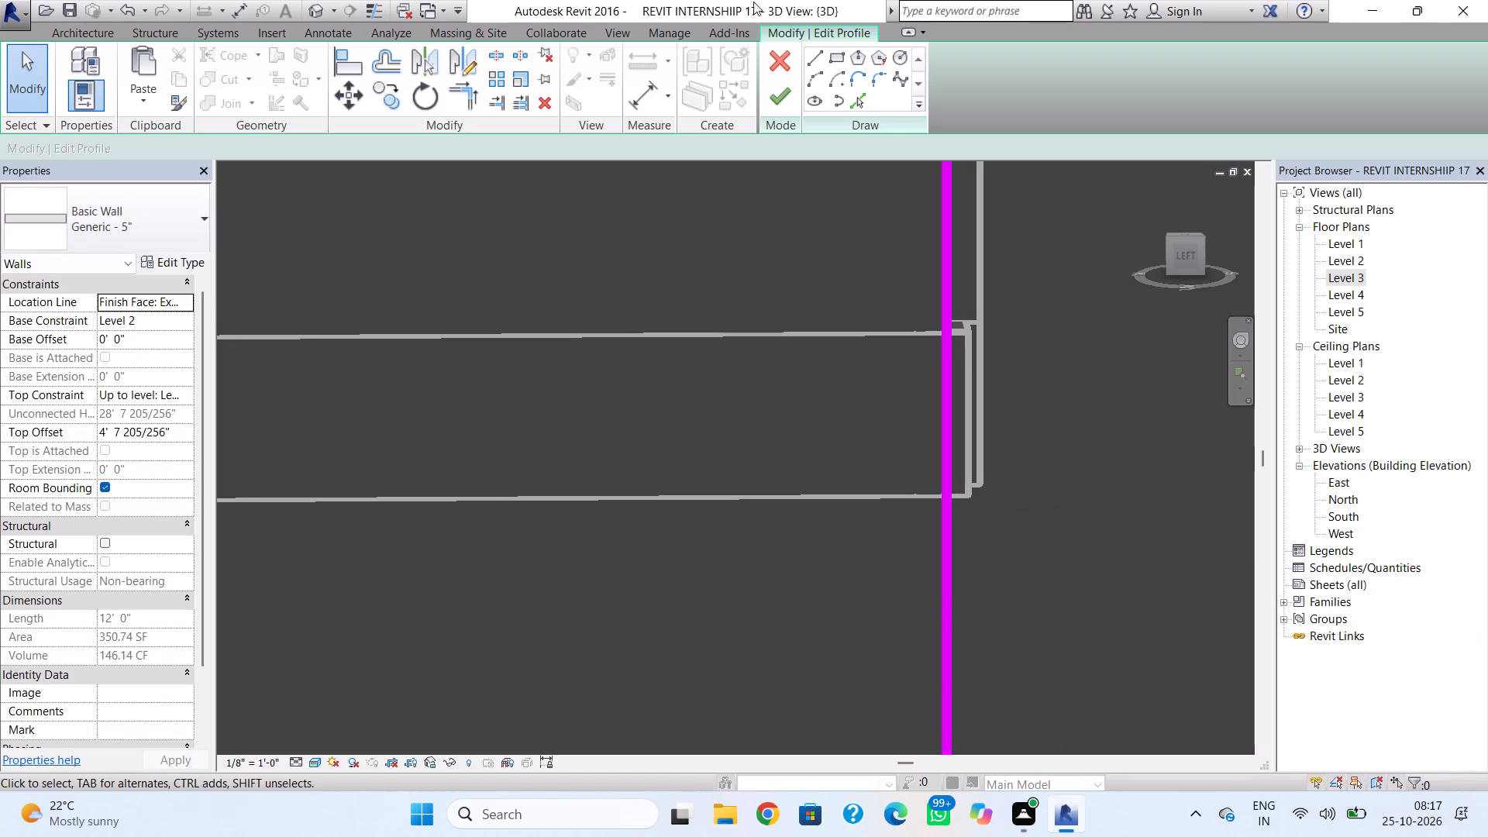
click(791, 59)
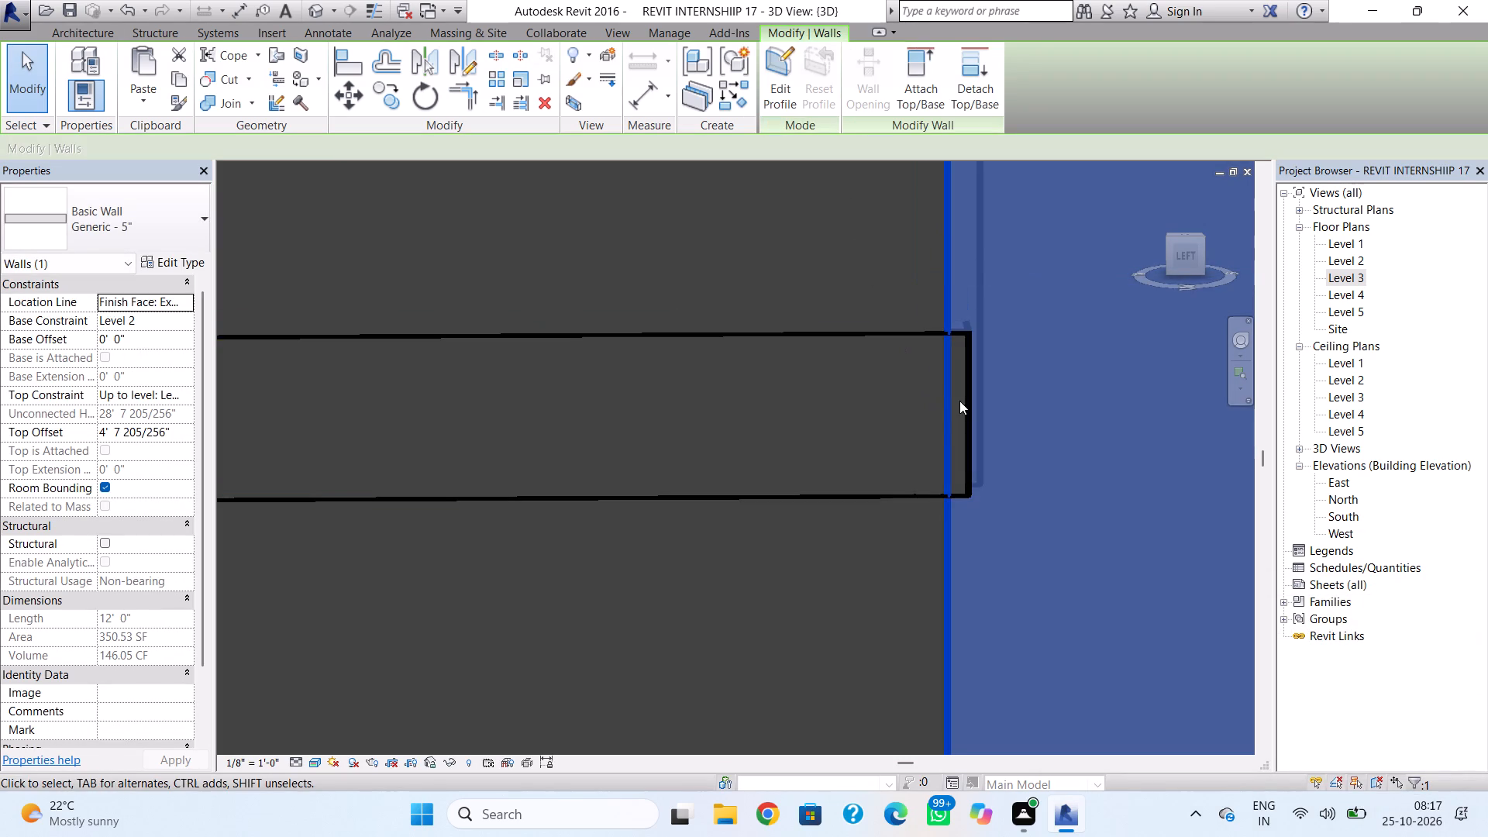
Edit the Level 3 roof footprint in plan, nudging its edge along the west enclosure's north wall north to 2 1/2" from the wall's outer face.
double_click(968, 404)
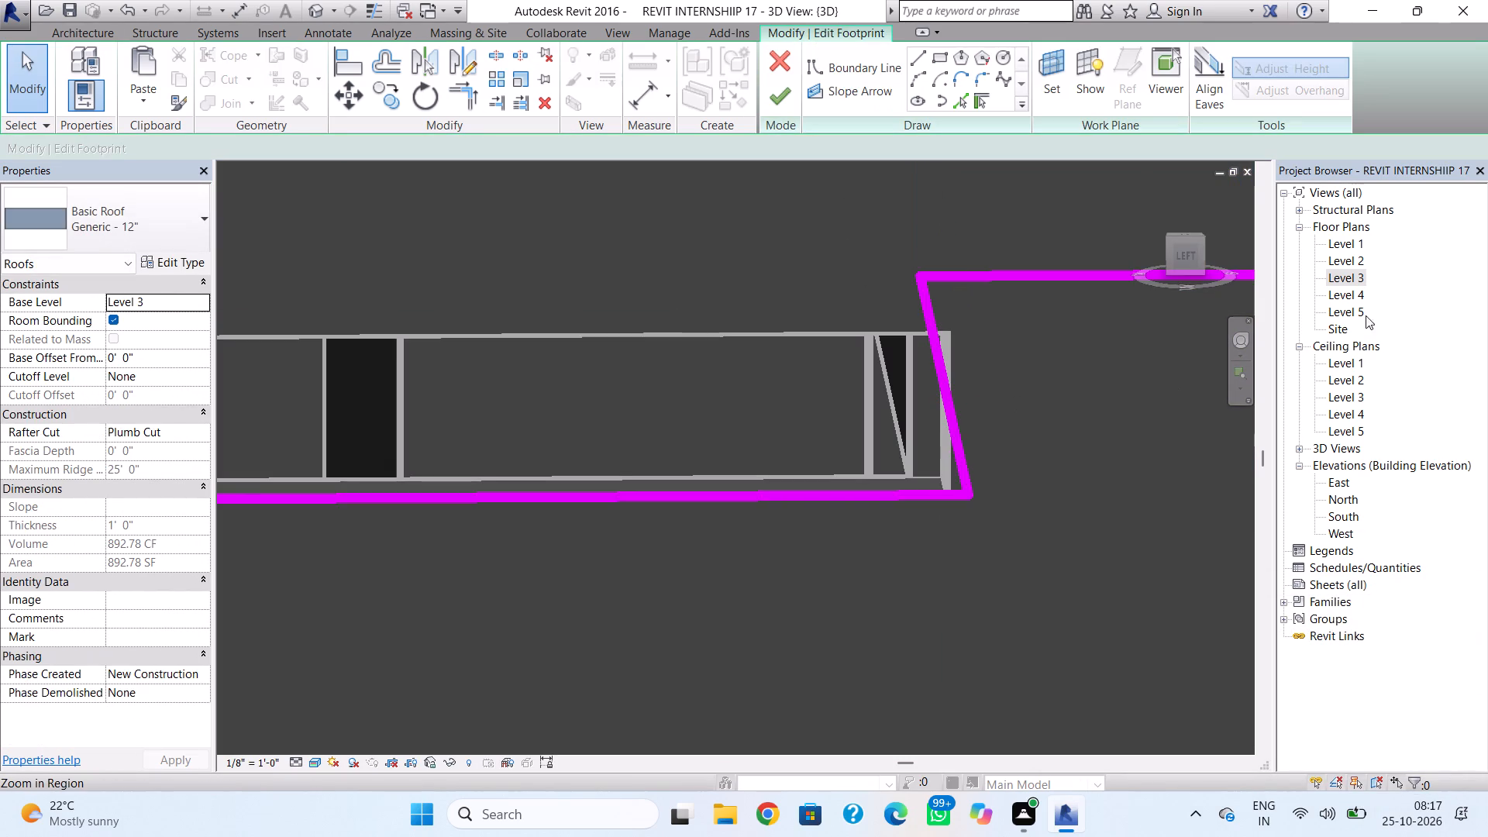
double_click(1357, 274)
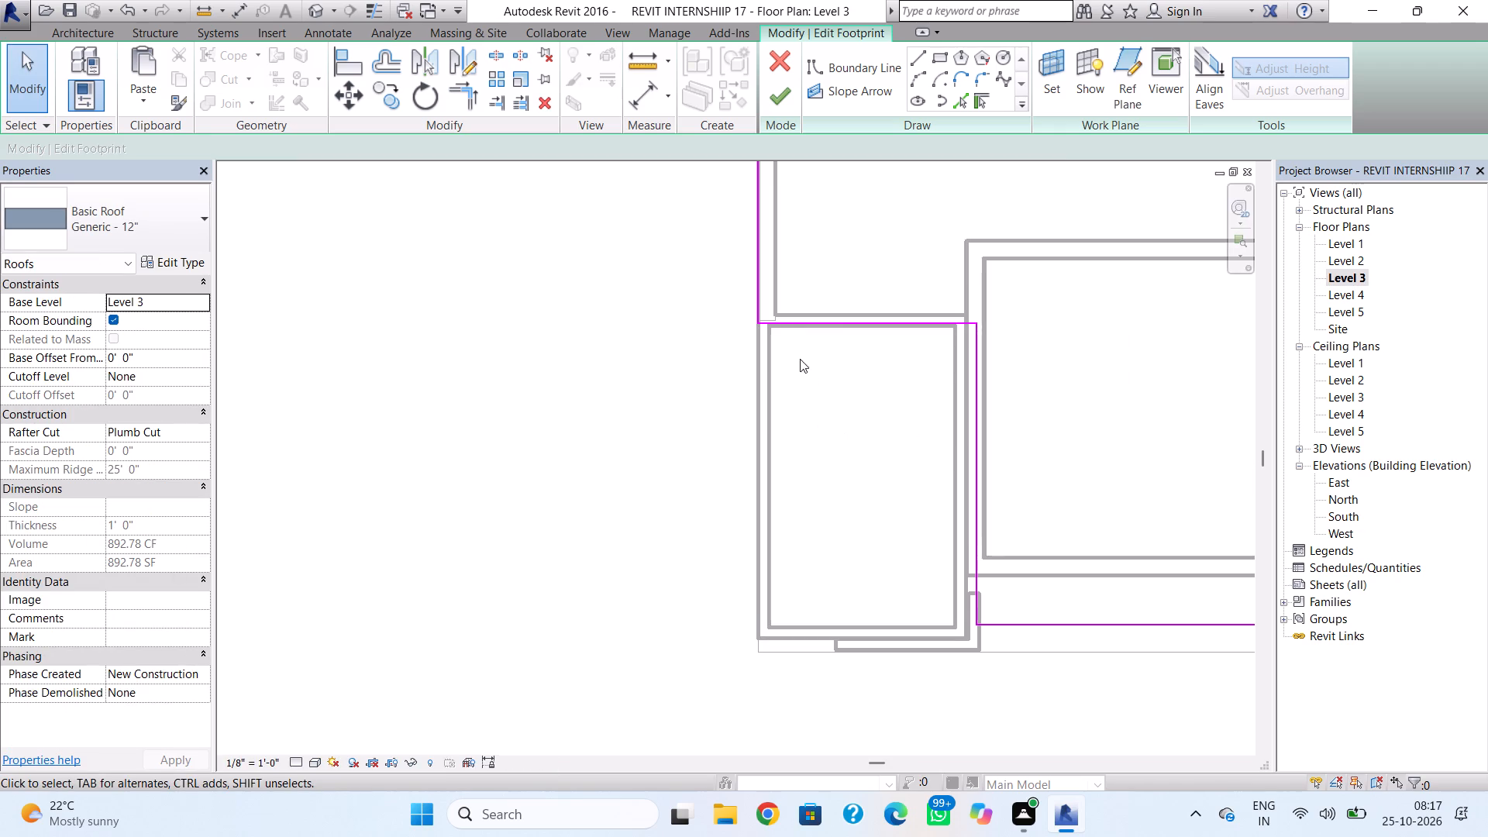
scroll(764, 293, up, 4)
scroll(780, 353, up, 7)
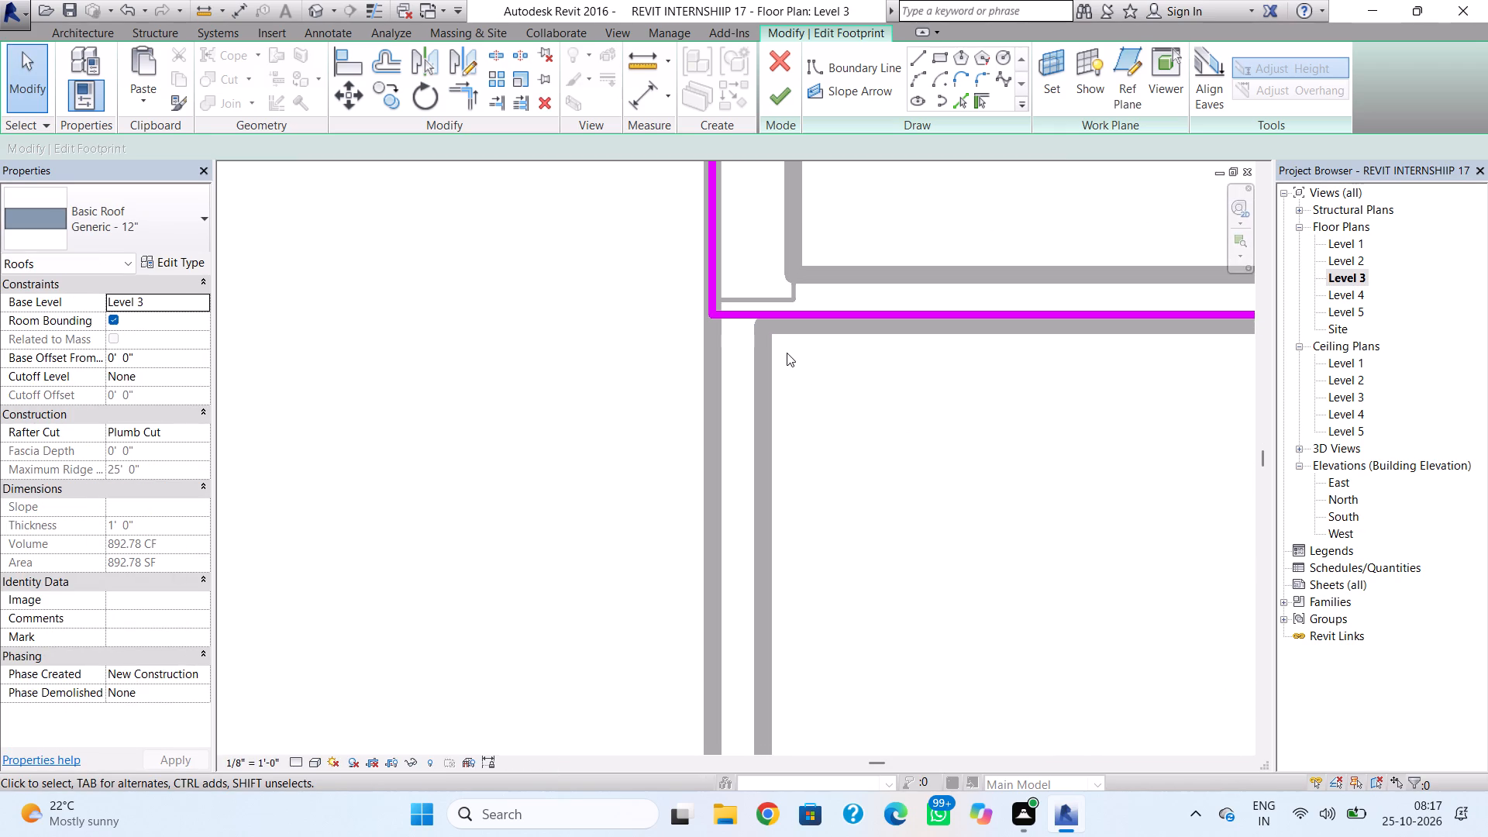
click(749, 312)
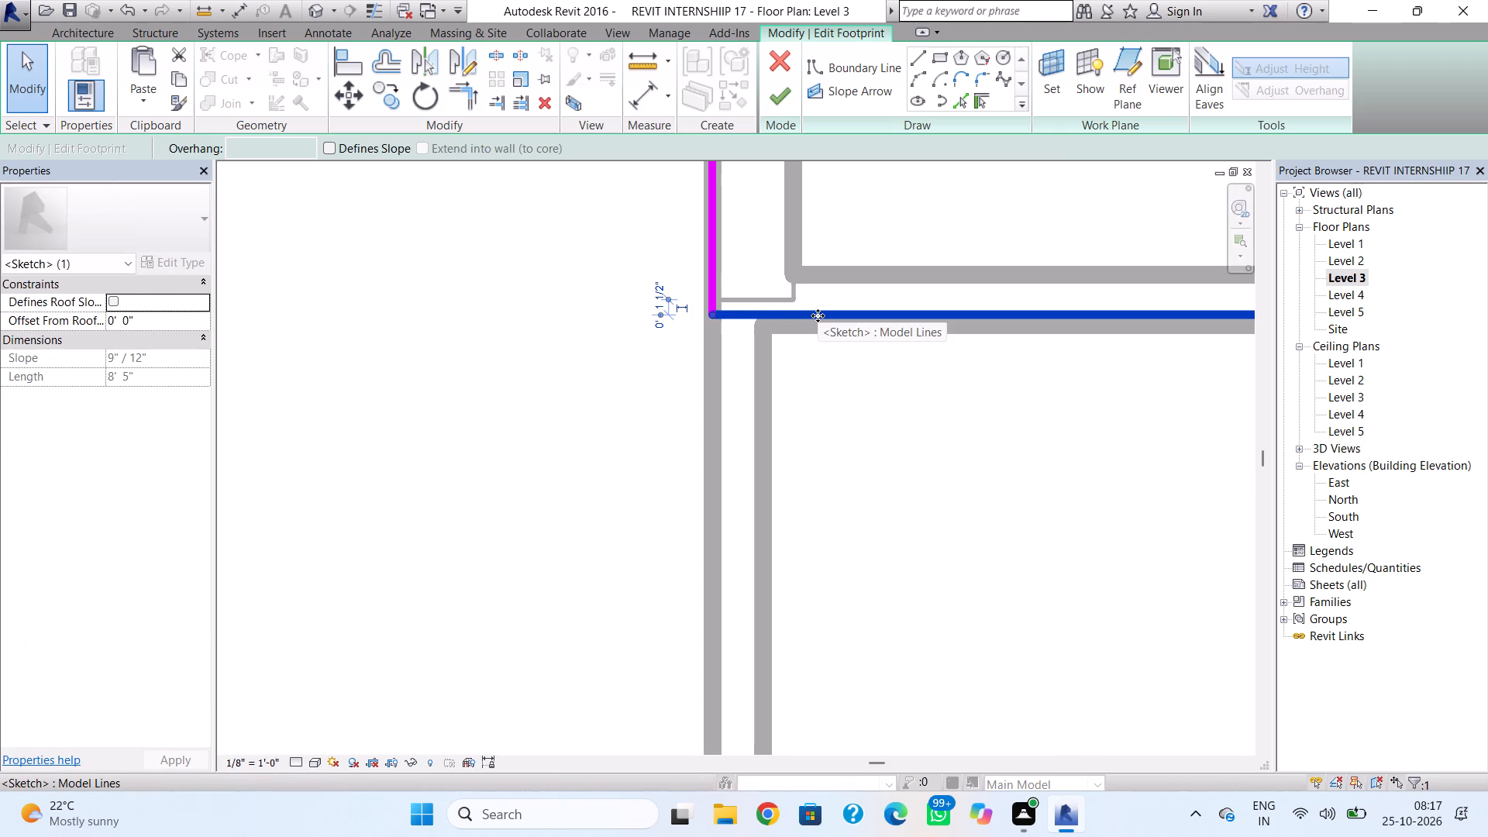
key(Up)
key(Up)
key(Up)
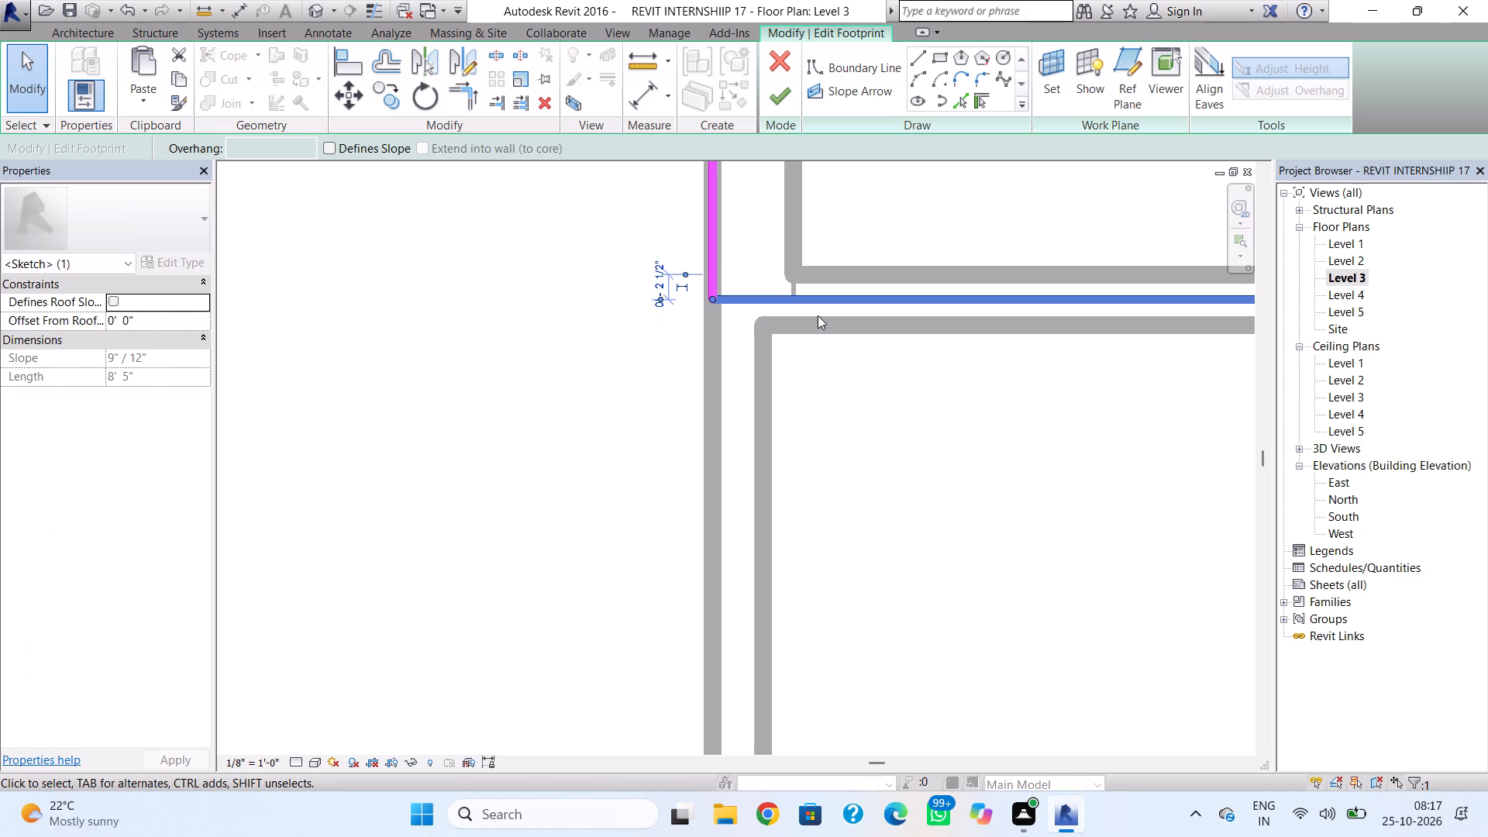
click(782, 102)
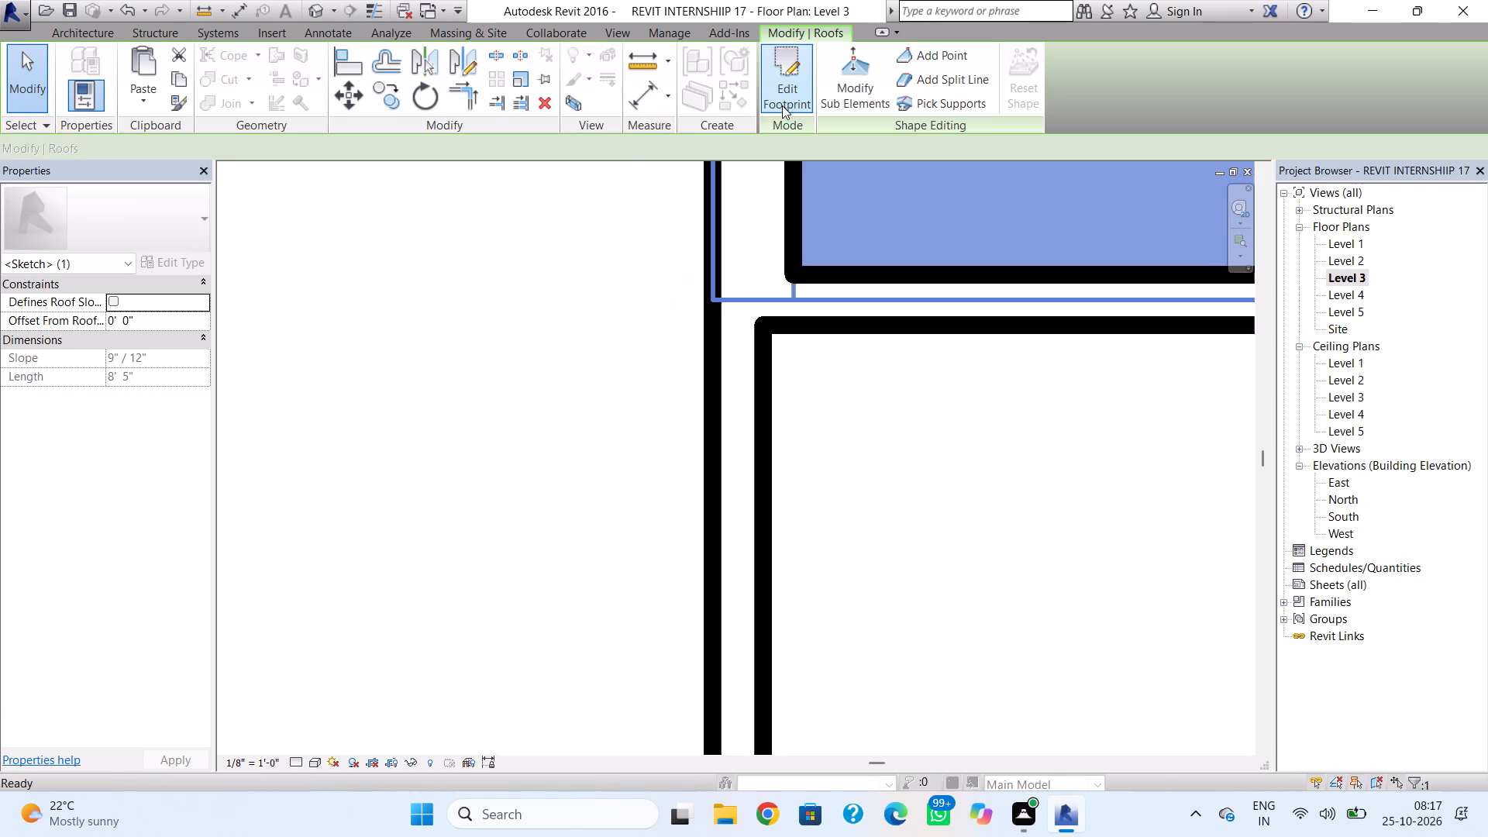
key(Escape)
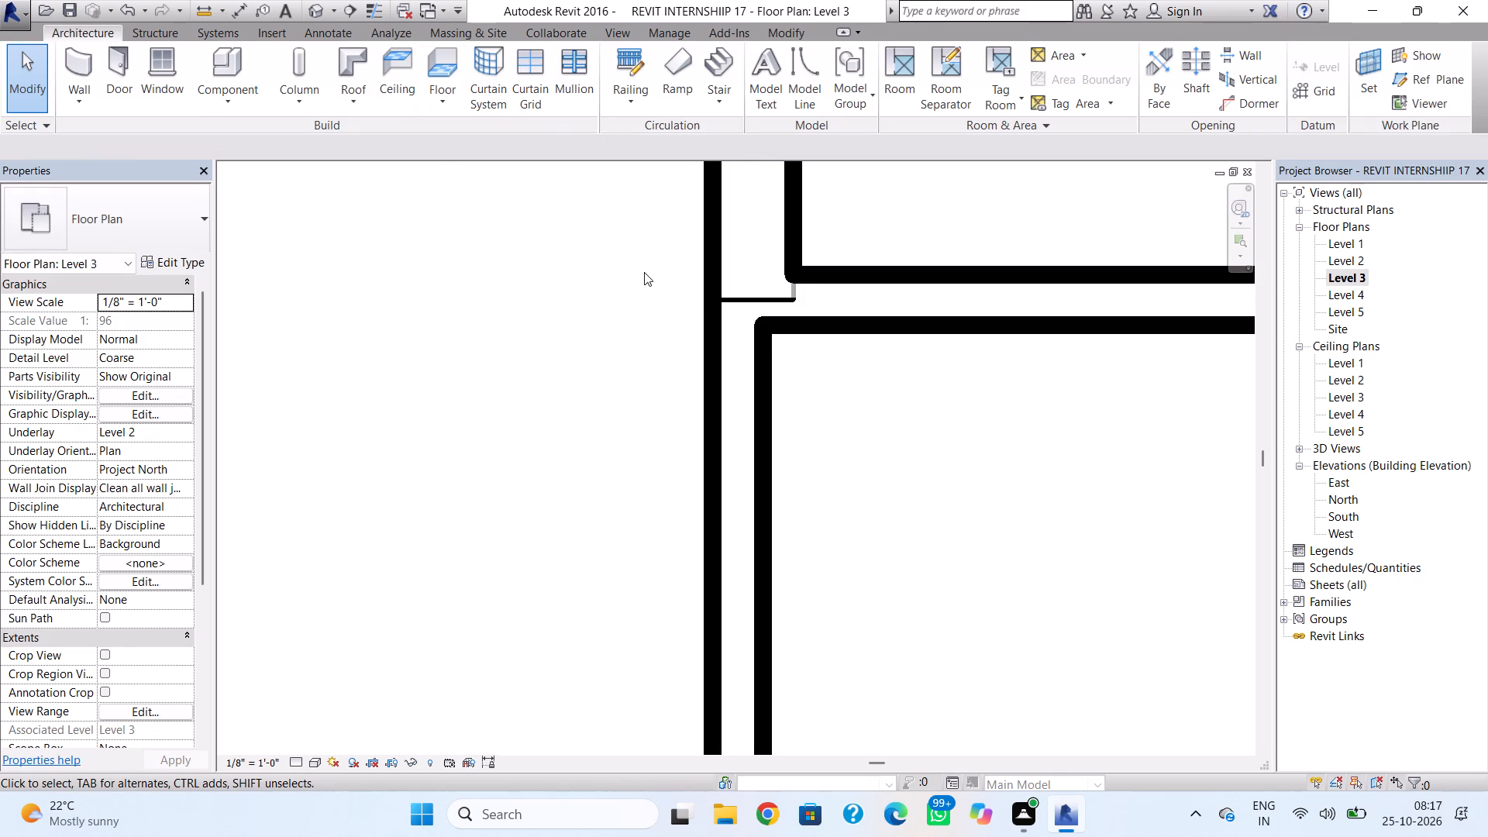
Pull the north end of the west enclosure's west wall south to the inner face of its north wall.
click(769, 298)
scroll(773, 294, down, 2)
key(Escape)
click(738, 298)
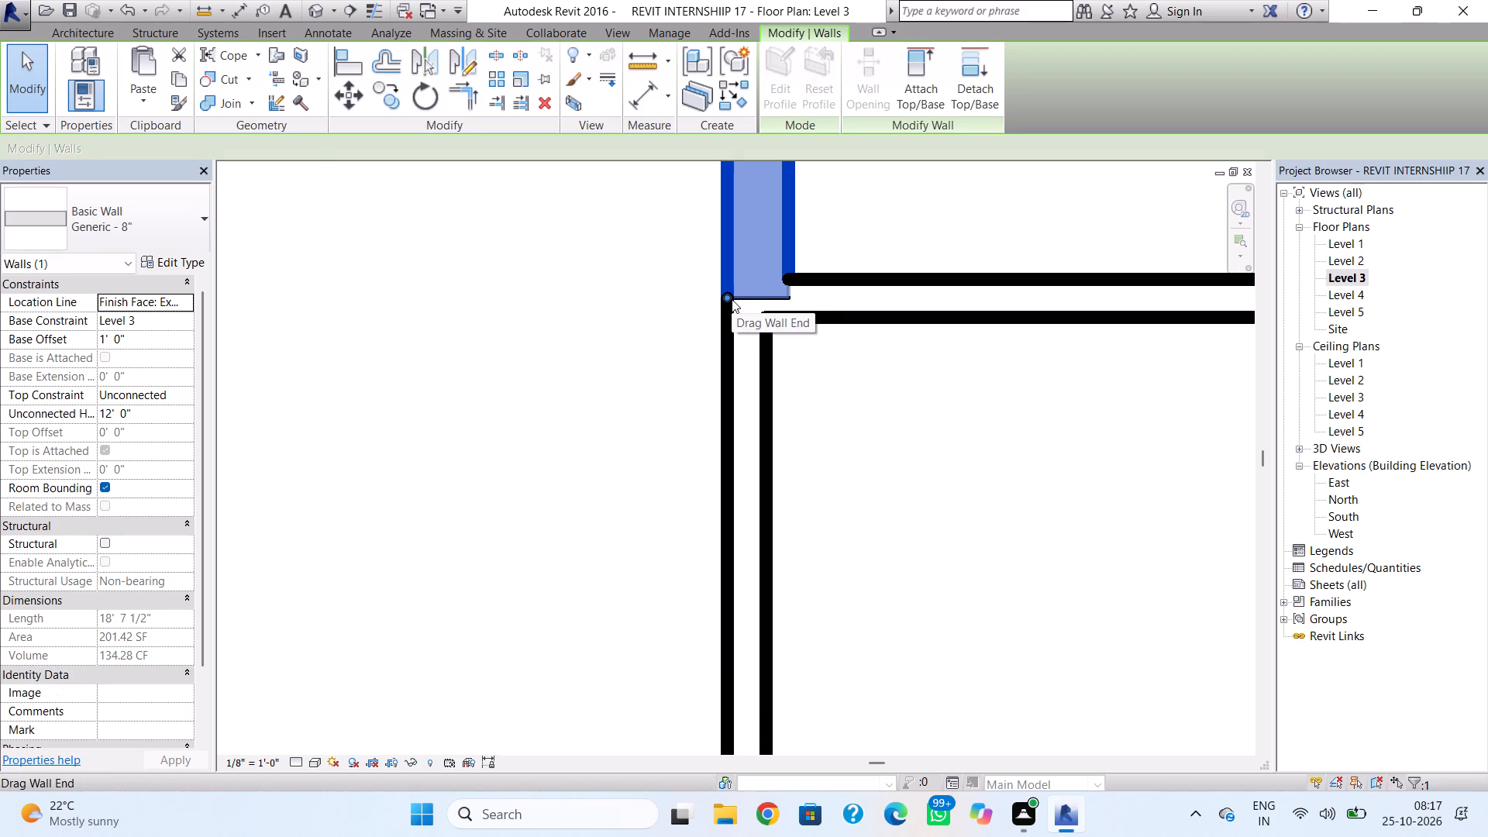
click(749, 341)
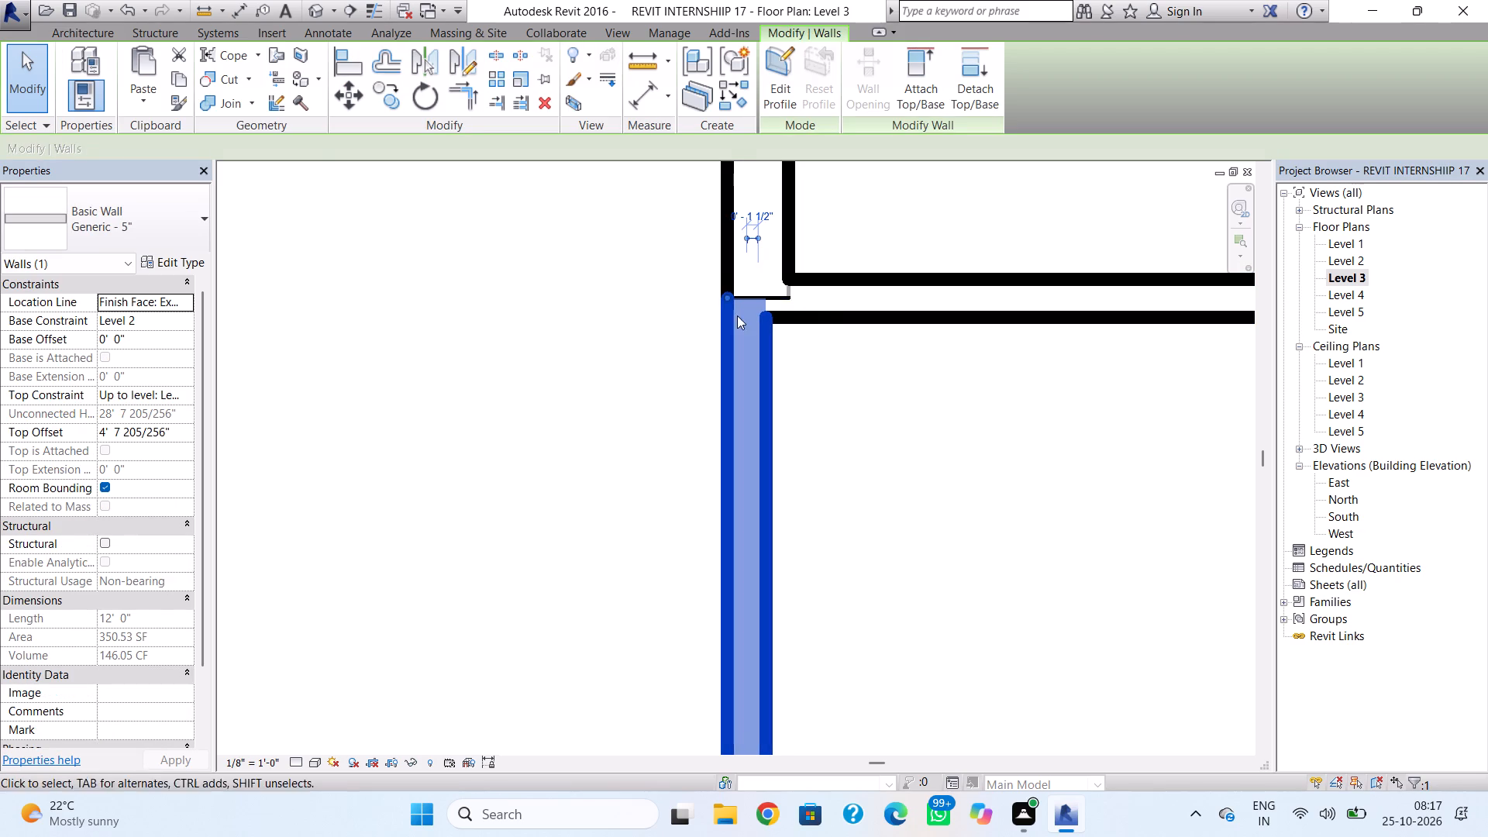
drag(725, 294, 726, 314)
click(640, 327)
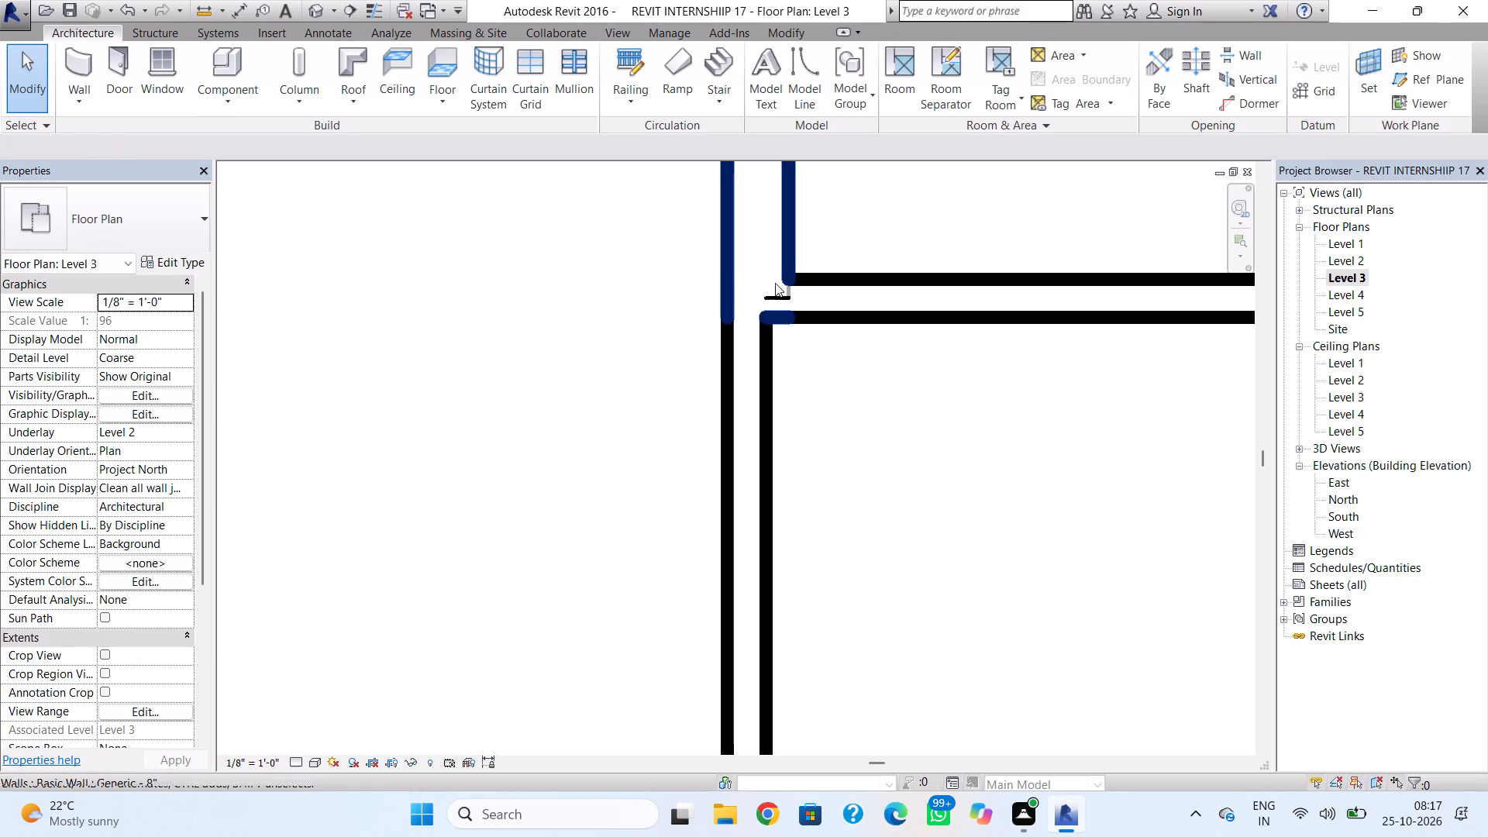
click(789, 298)
key(Escape)
click(734, 292)
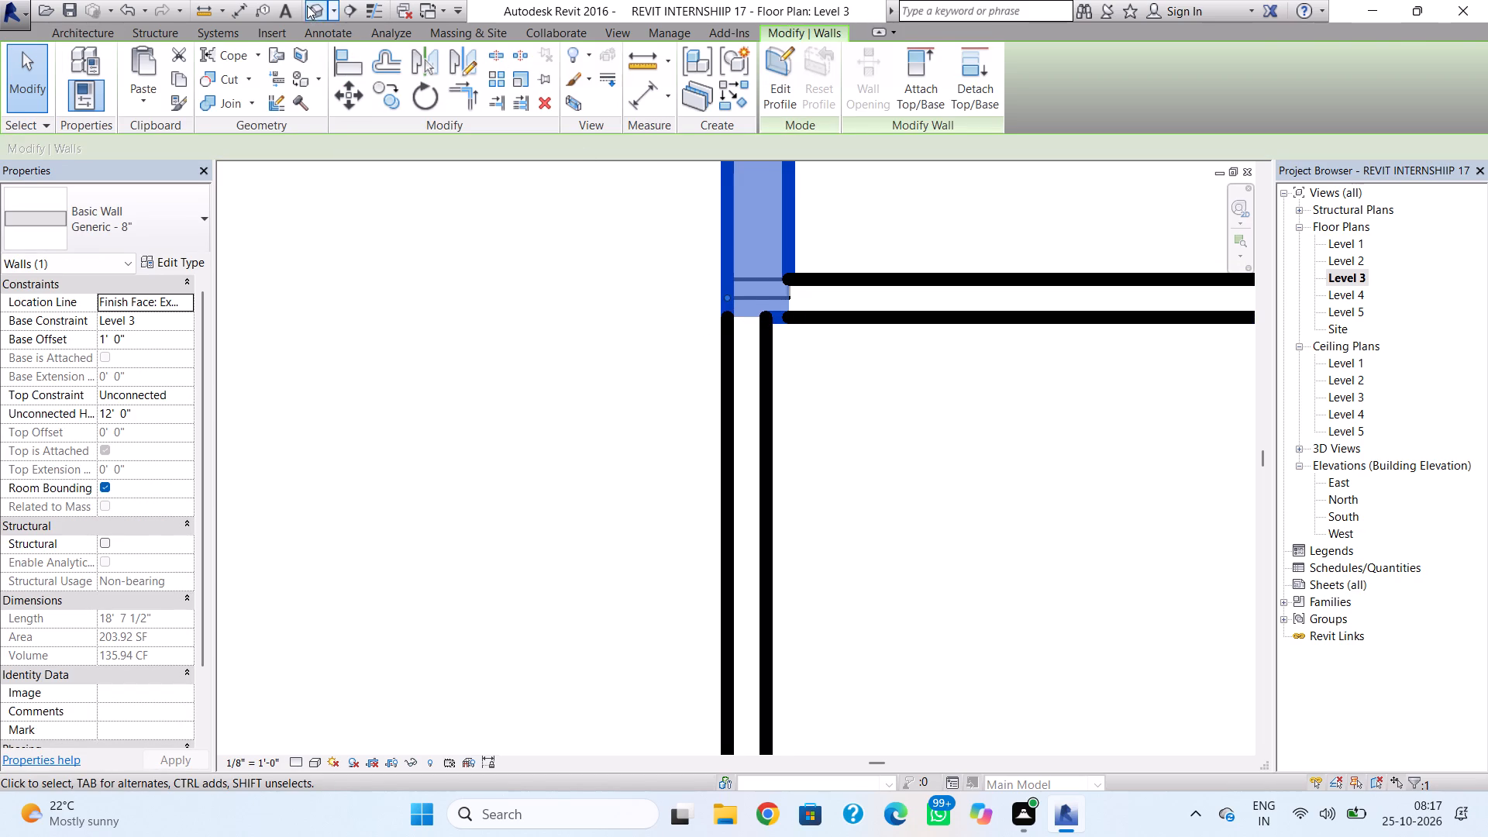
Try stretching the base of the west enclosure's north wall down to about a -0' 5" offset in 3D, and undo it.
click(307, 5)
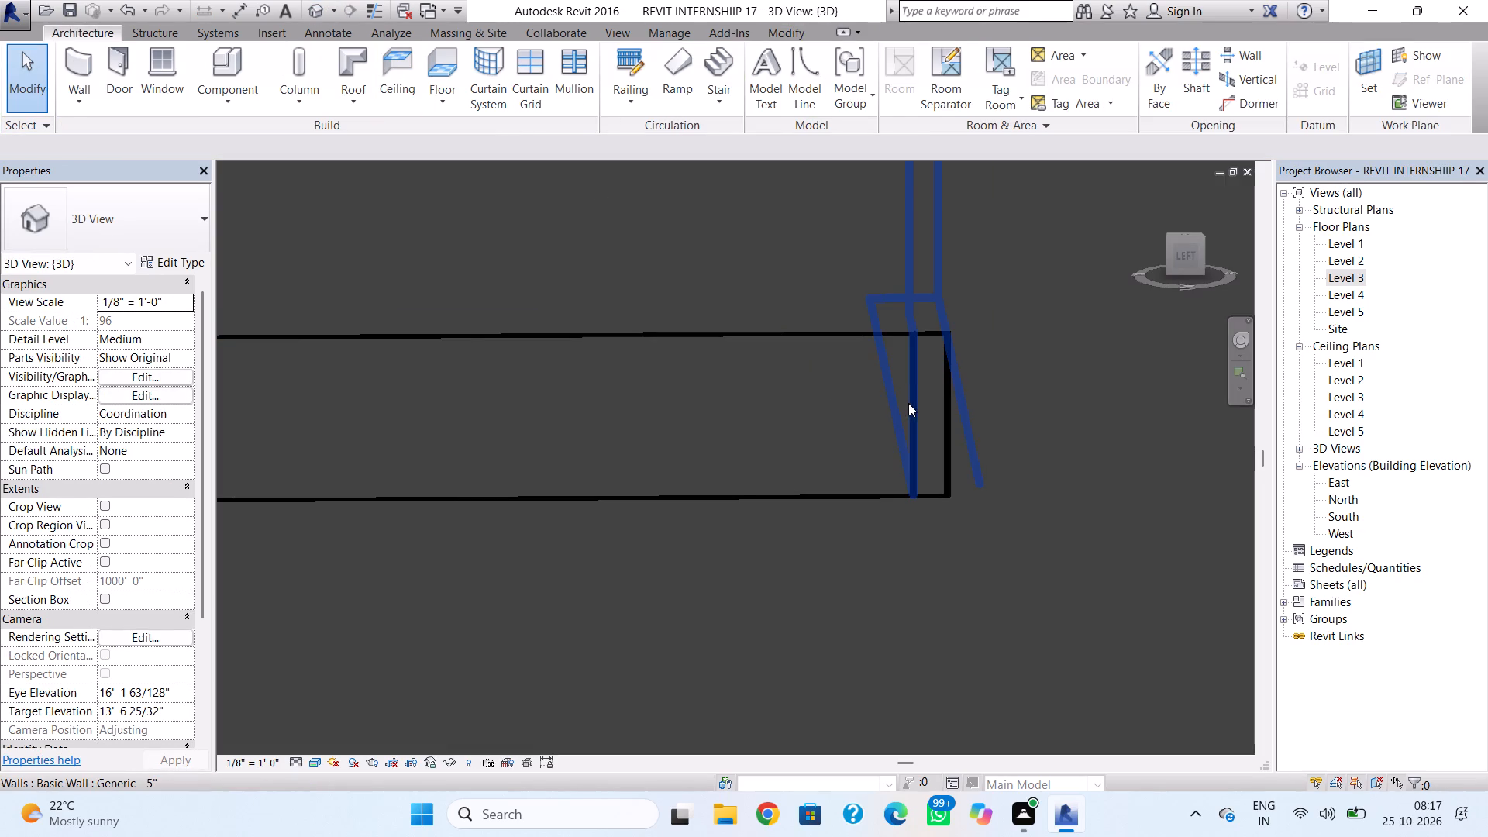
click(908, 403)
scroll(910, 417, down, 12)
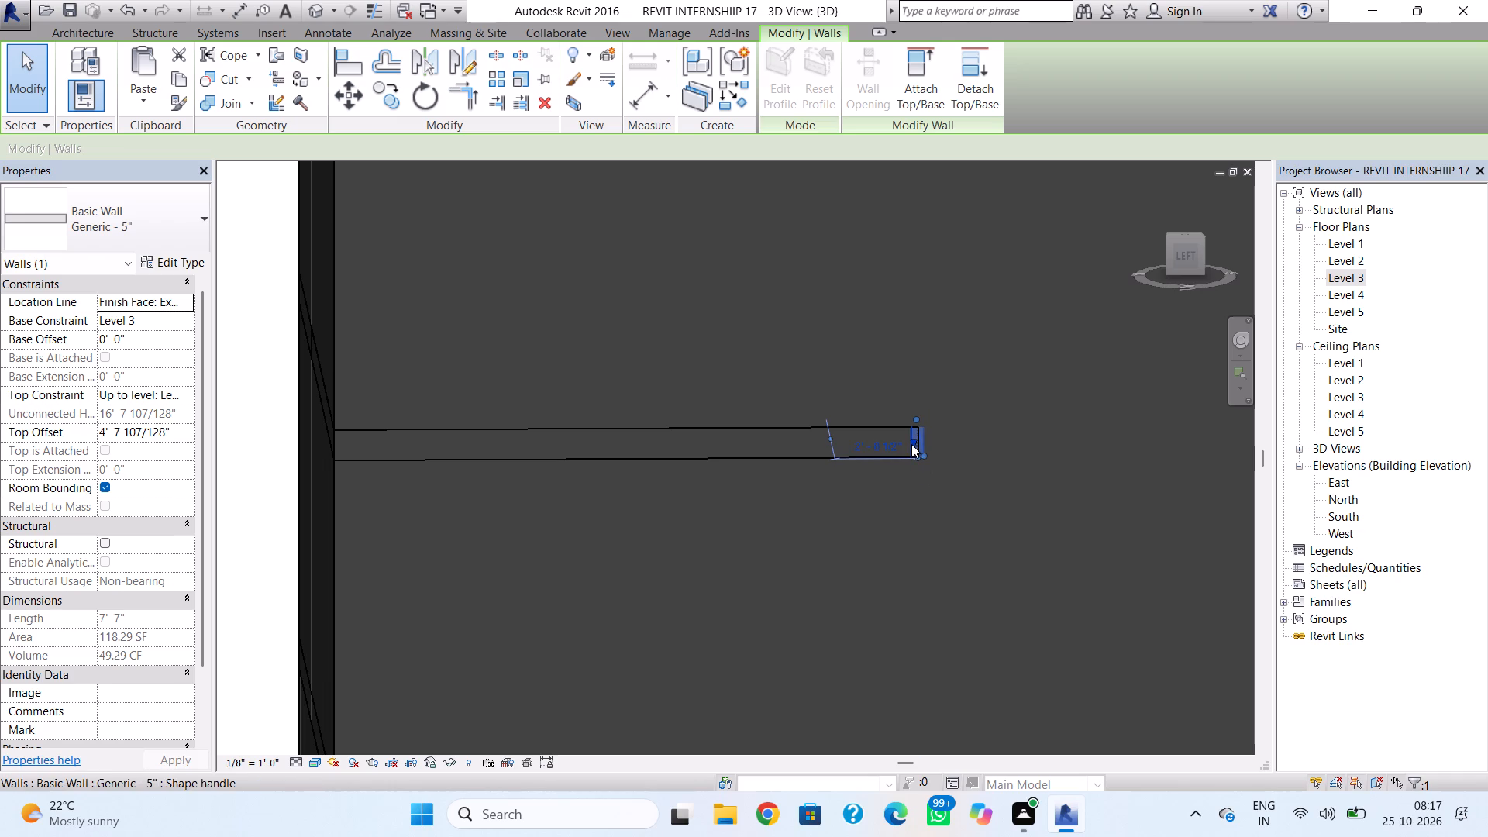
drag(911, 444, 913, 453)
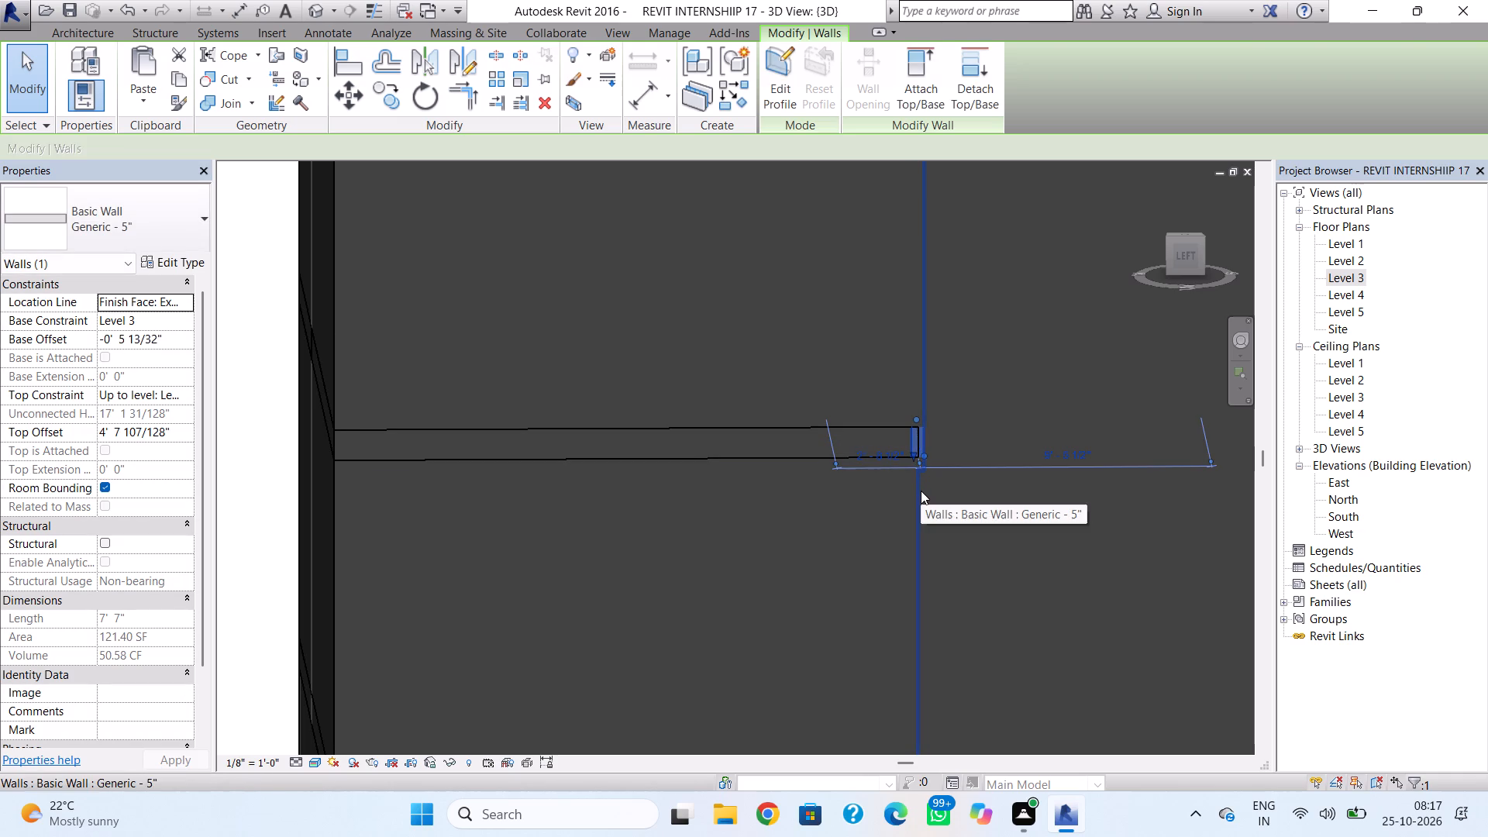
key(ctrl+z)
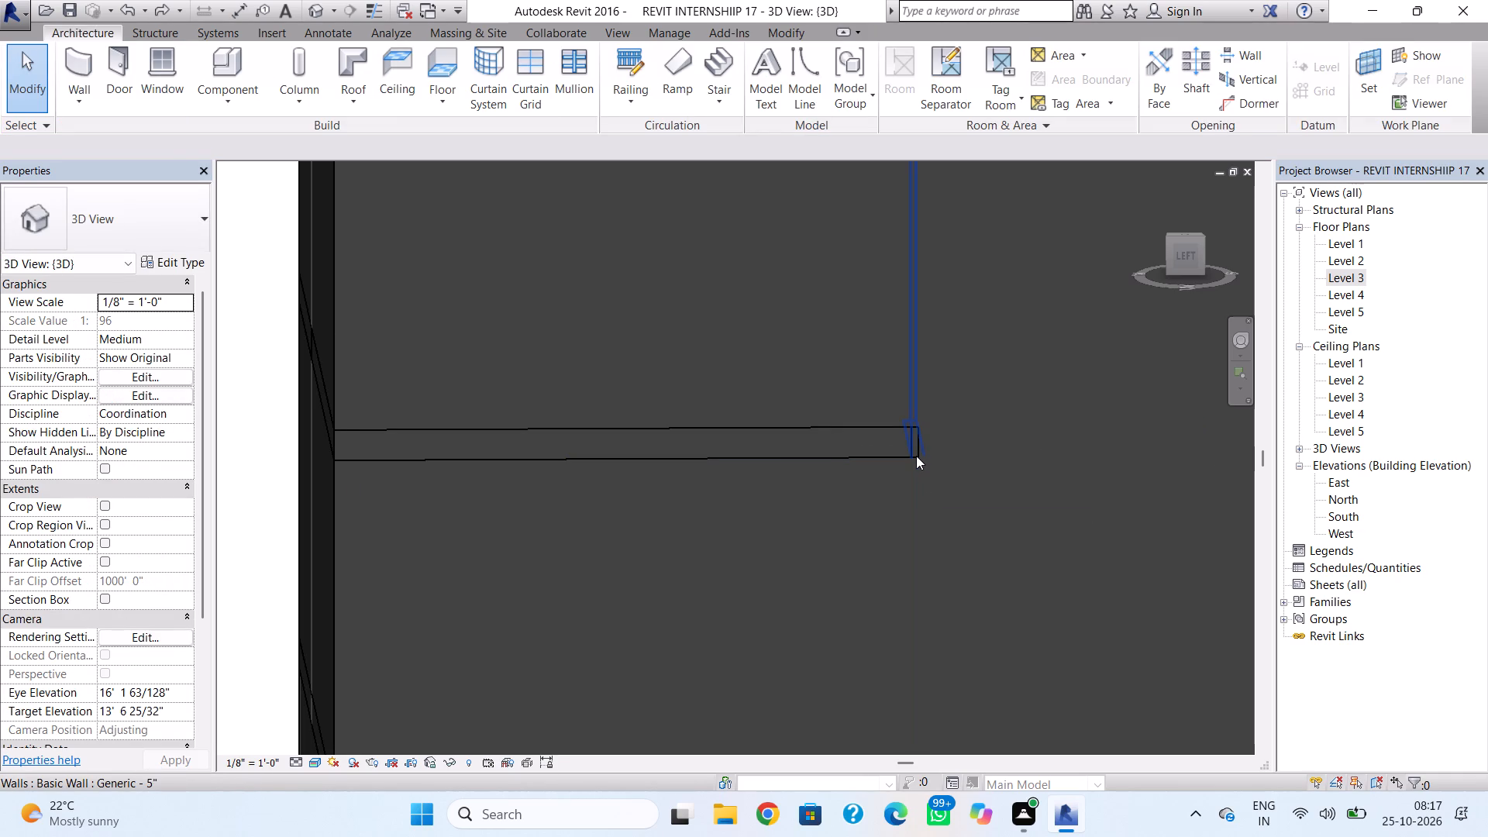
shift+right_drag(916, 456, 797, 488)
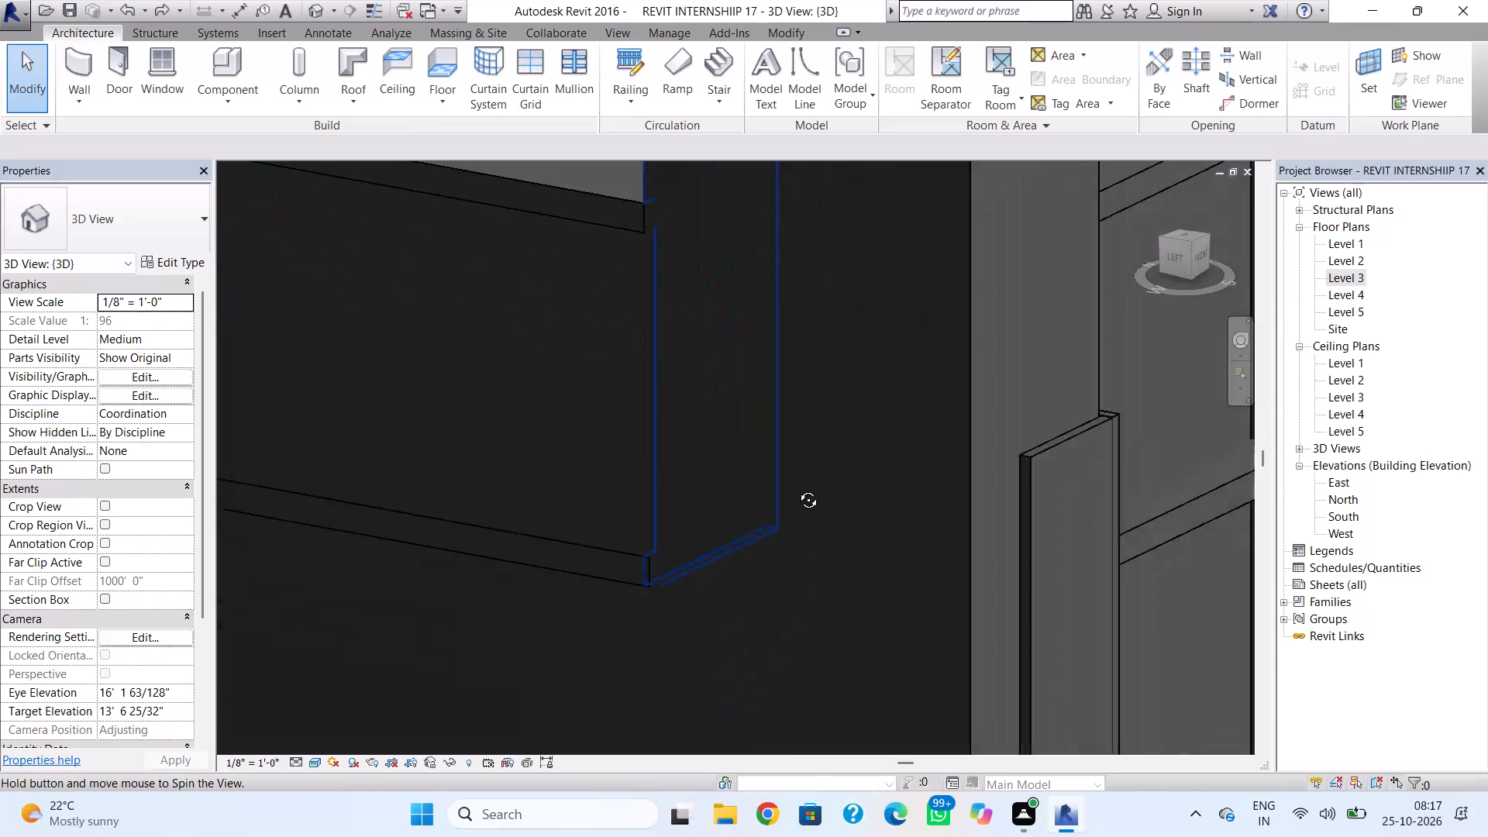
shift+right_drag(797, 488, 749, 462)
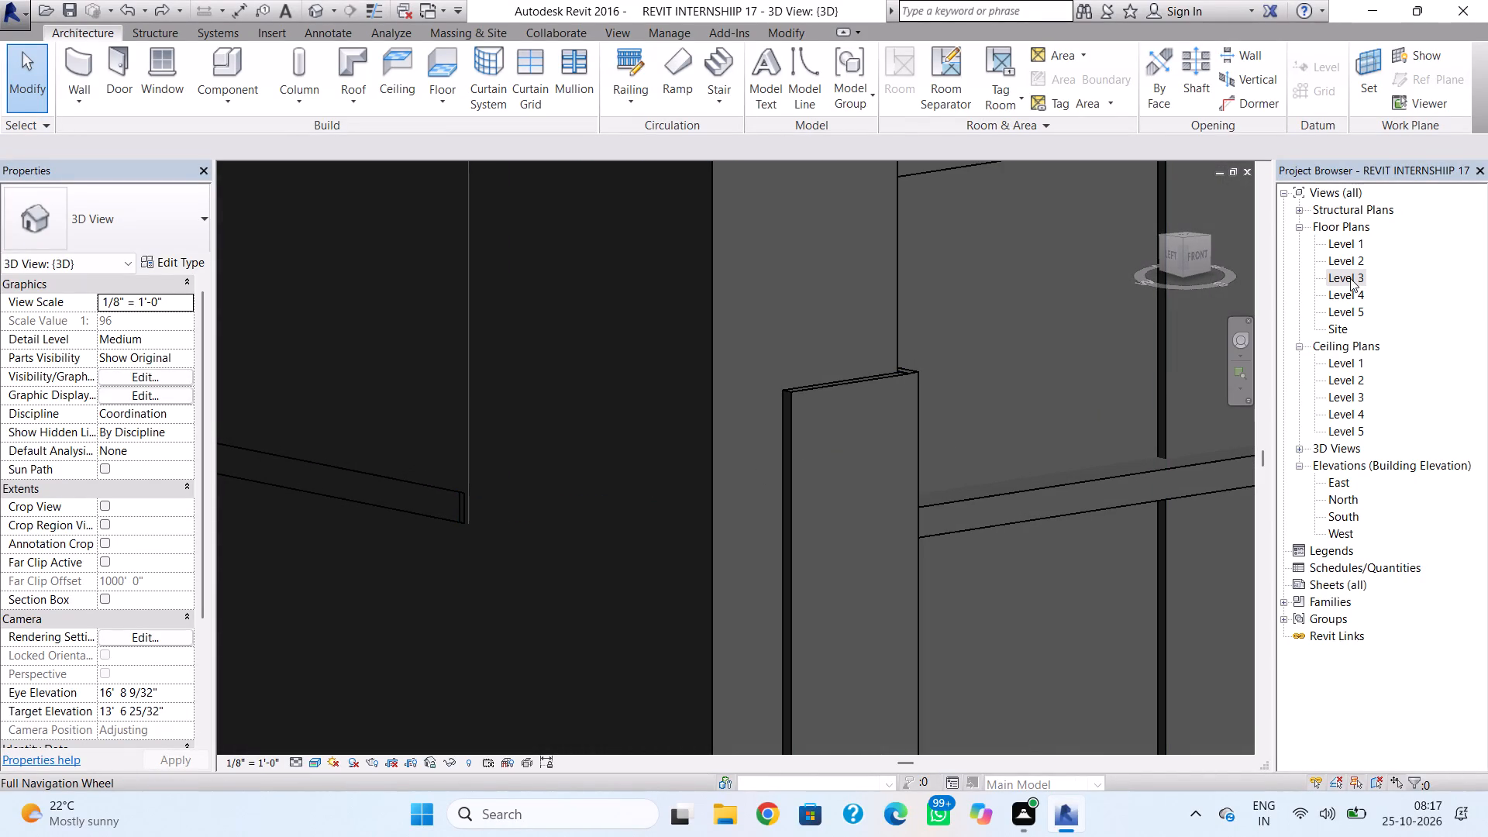
Pull the west end of the west enclosure's north wall back east in the Level 3 plan, shortening the wall to 6' 10".
double_click(1350, 278)
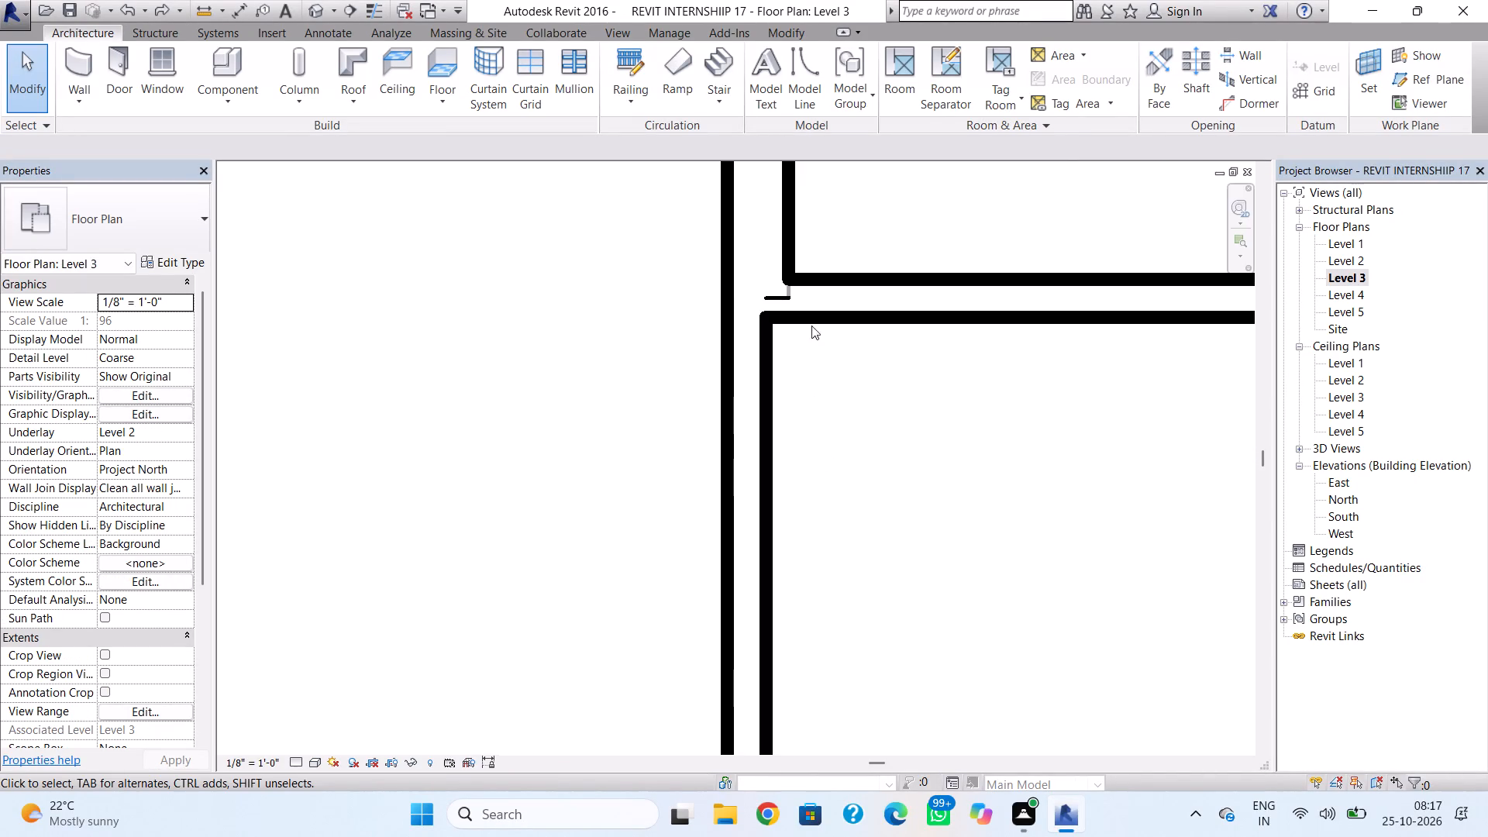
click(801, 294)
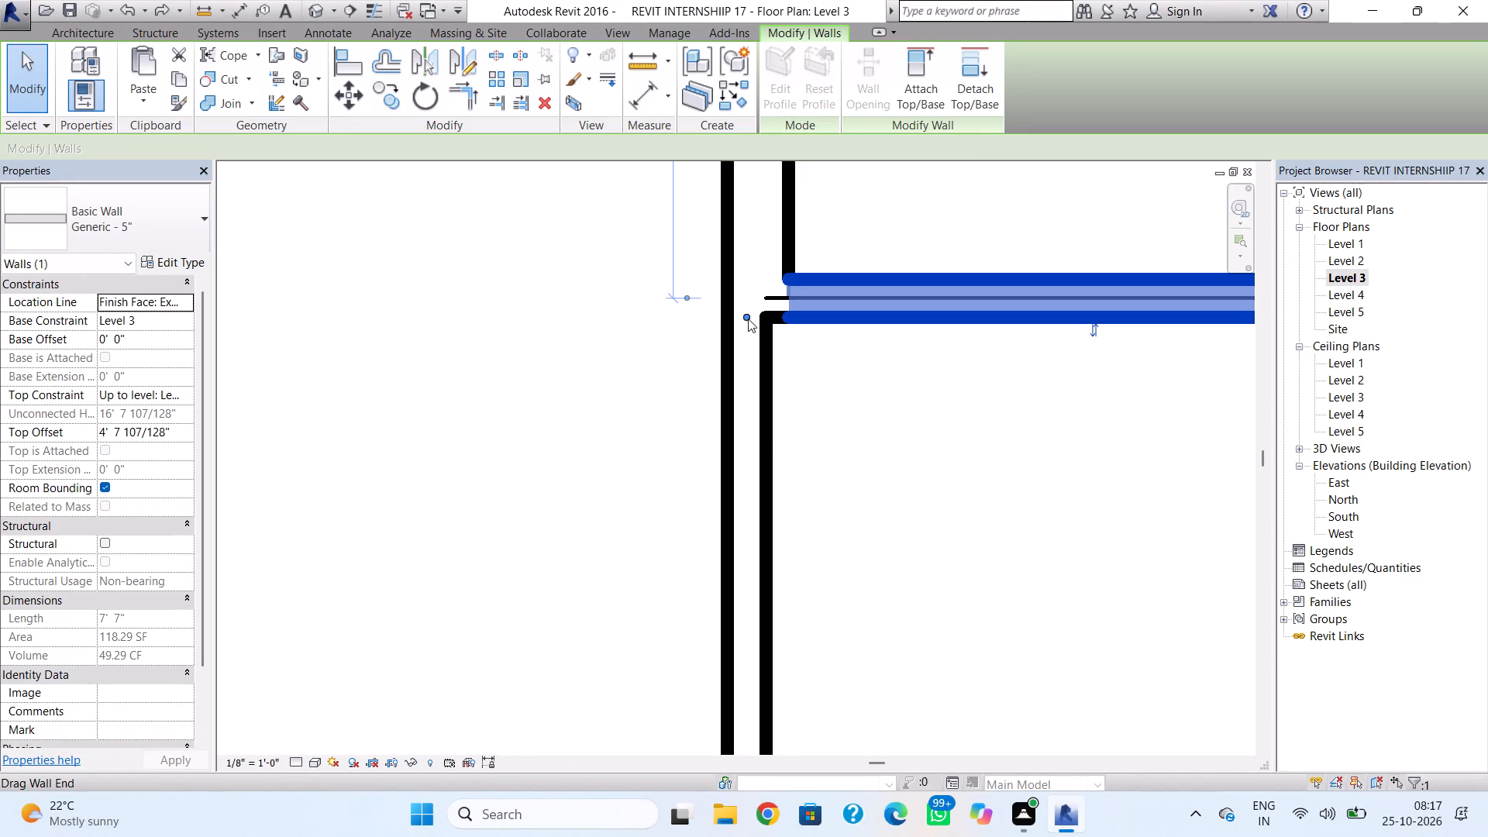
drag(748, 318, 755, 318)
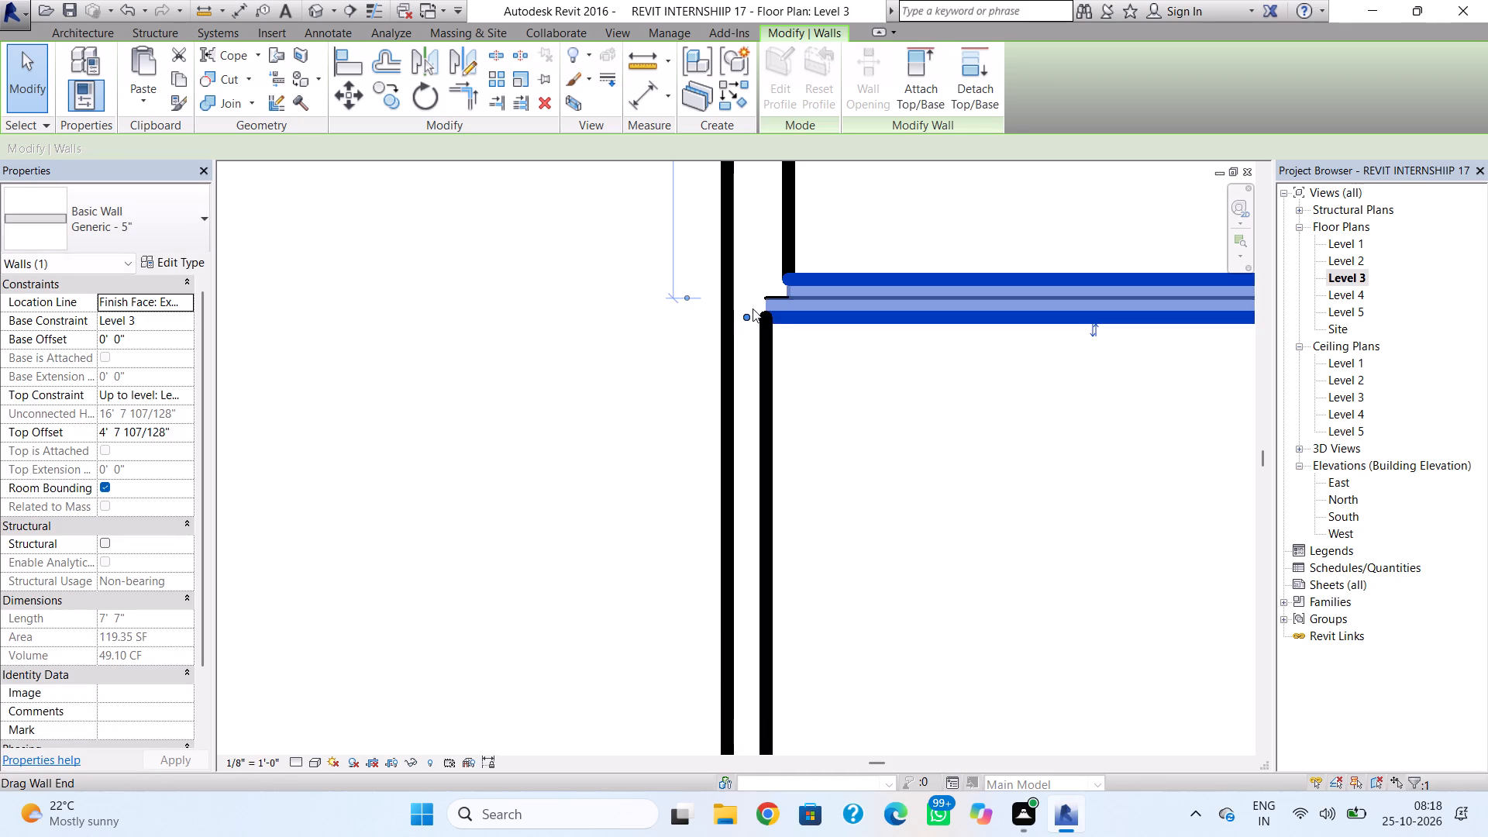
drag(743, 315, 785, 314)
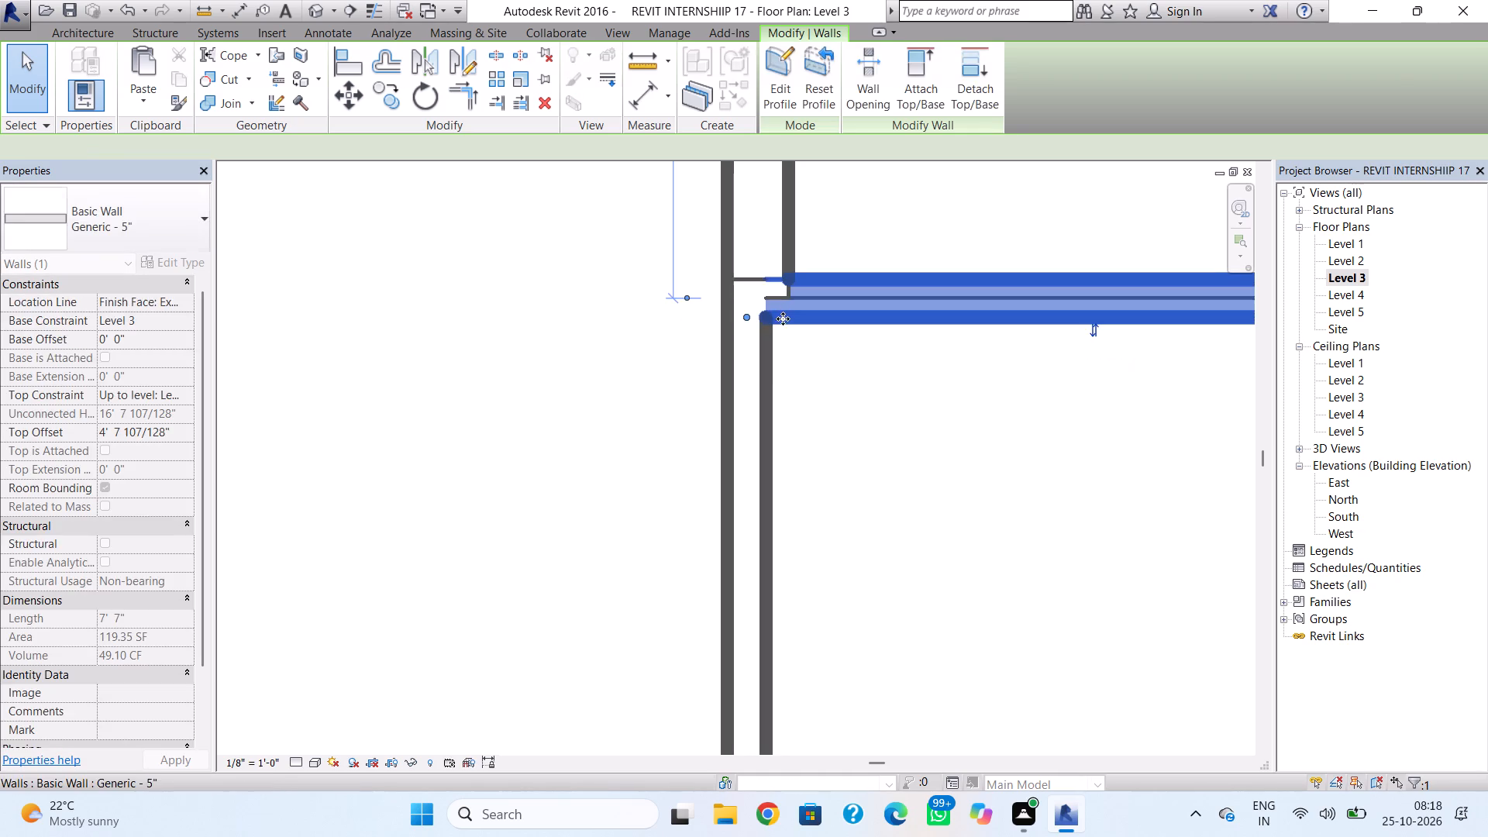
click(794, 366)
click(767, 316)
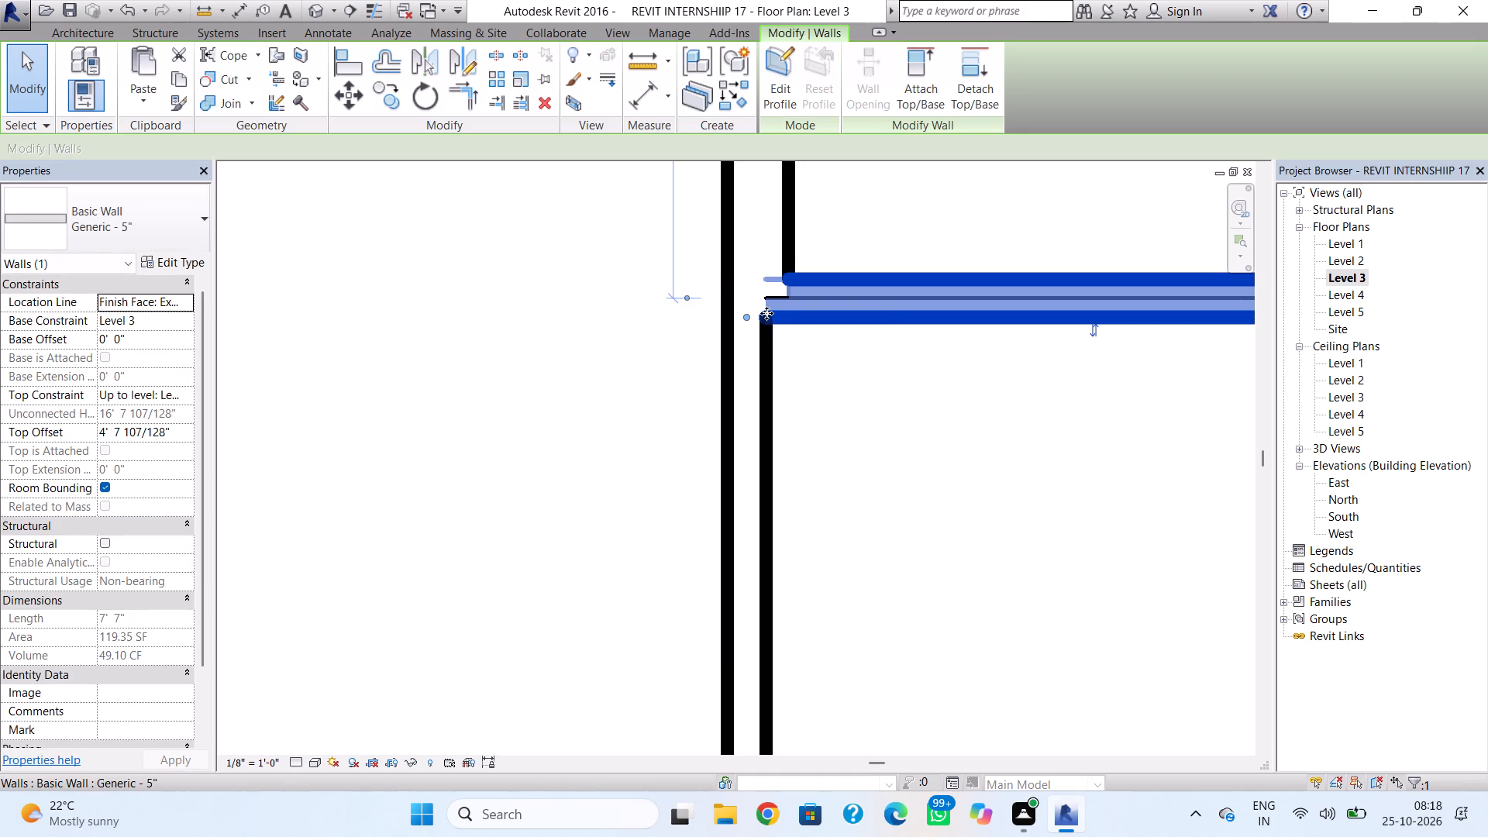
drag(746, 318, 819, 309)
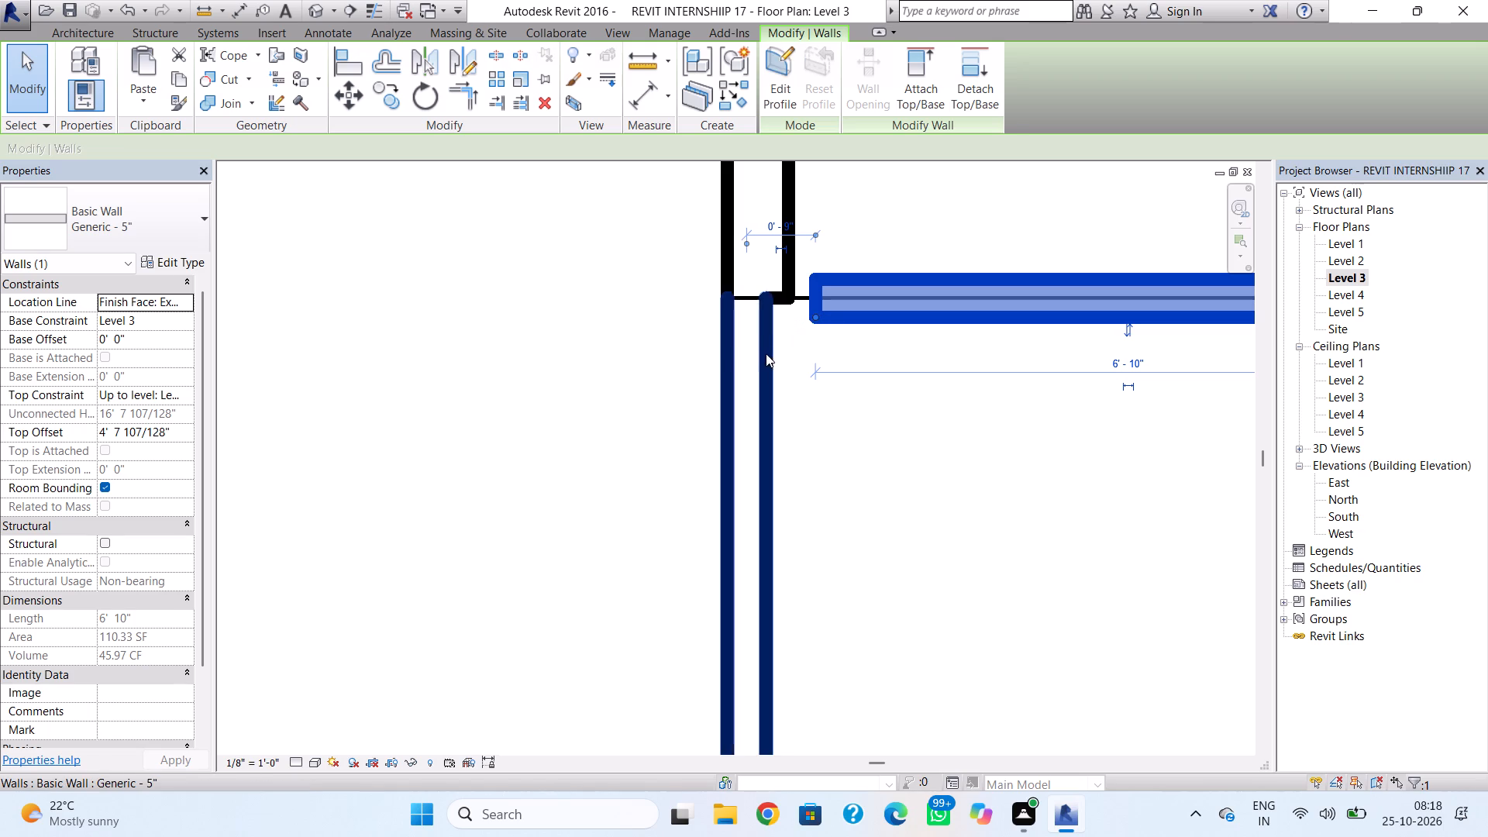
scroll(767, 357, down, 5)
scroll(774, 401, up, 1)
scroll(772, 416, down, 4)
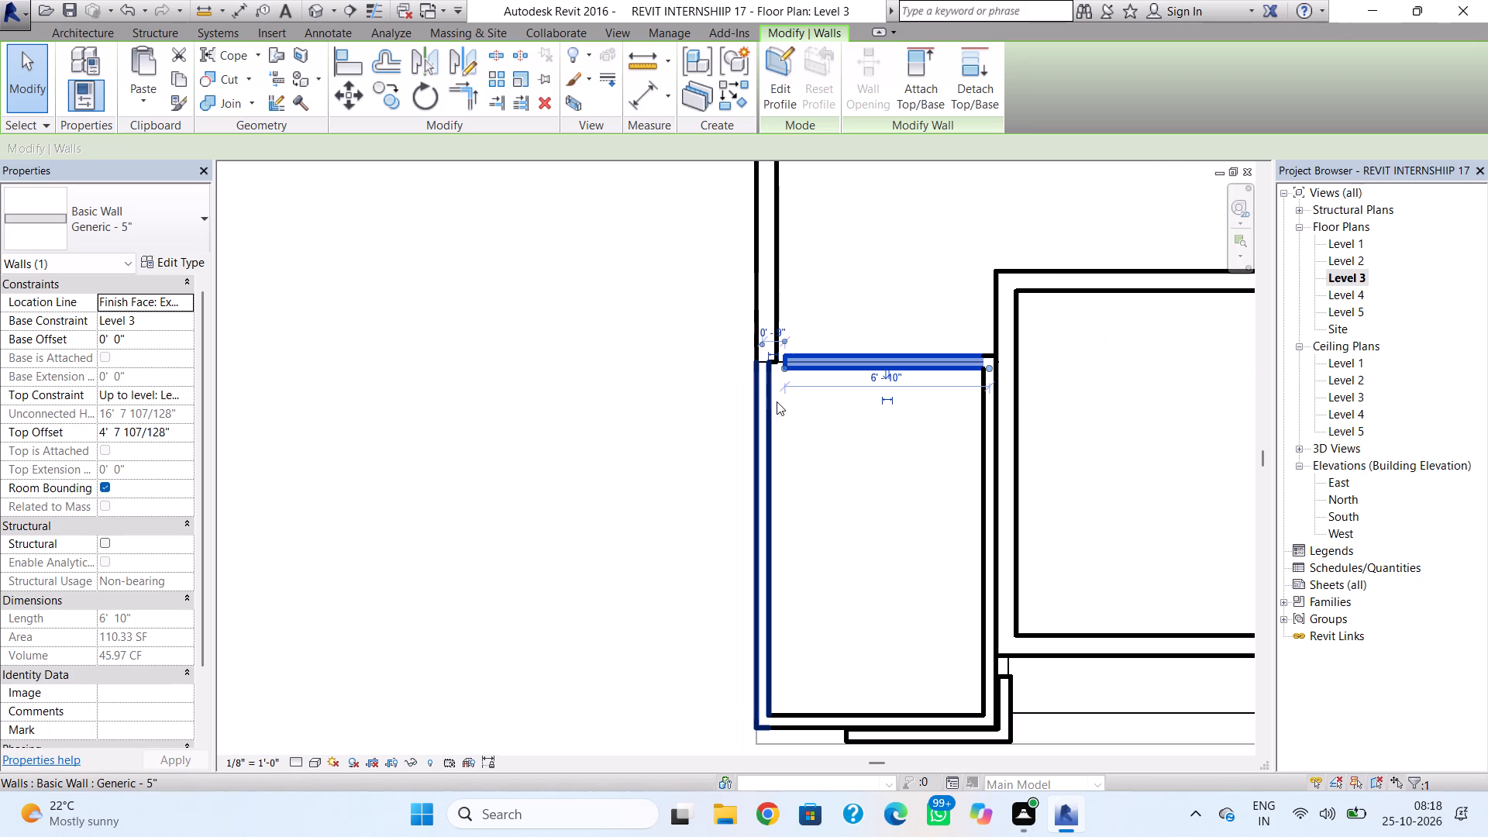
scroll(777, 401, up, 3)
scroll(779, 394, down, 1)
middle_drag(779, 394, 765, 508)
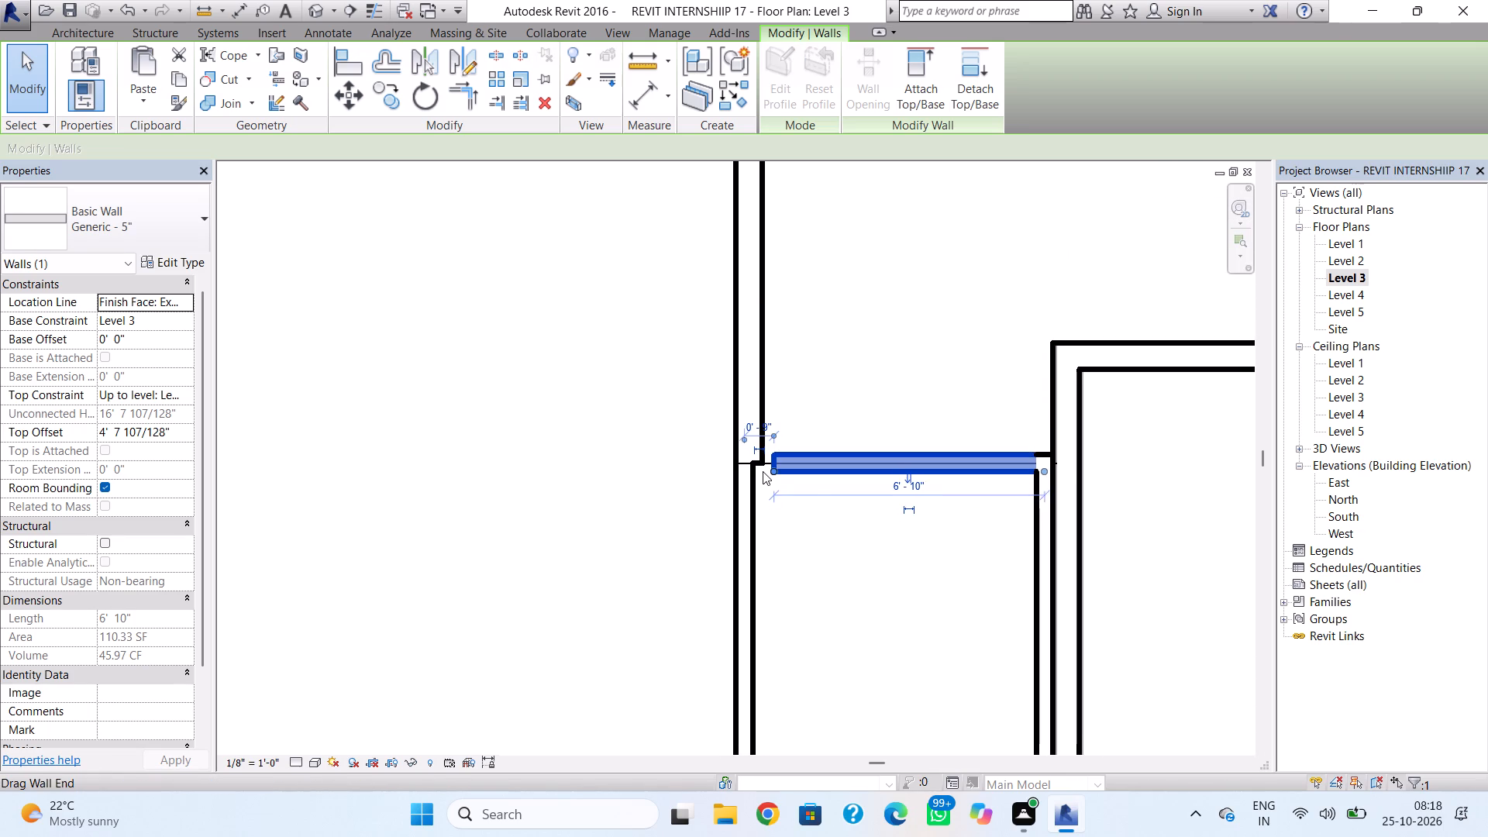
Change the west enclosure's west wall to the Generic - 8" wall type in the Level 3 plan.
scroll(763, 471, up, 1)
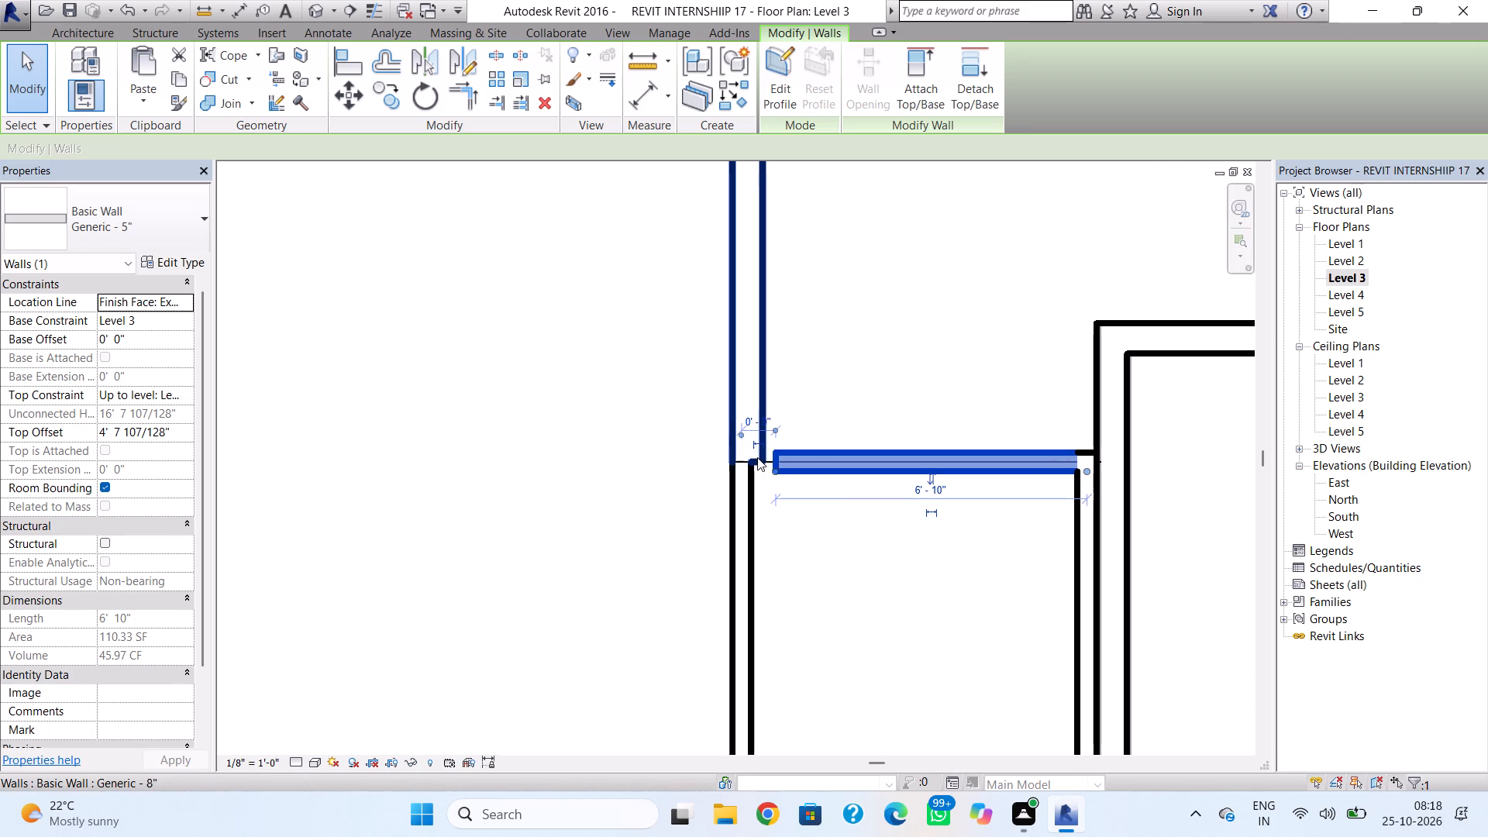
scroll(757, 448, down, 5)
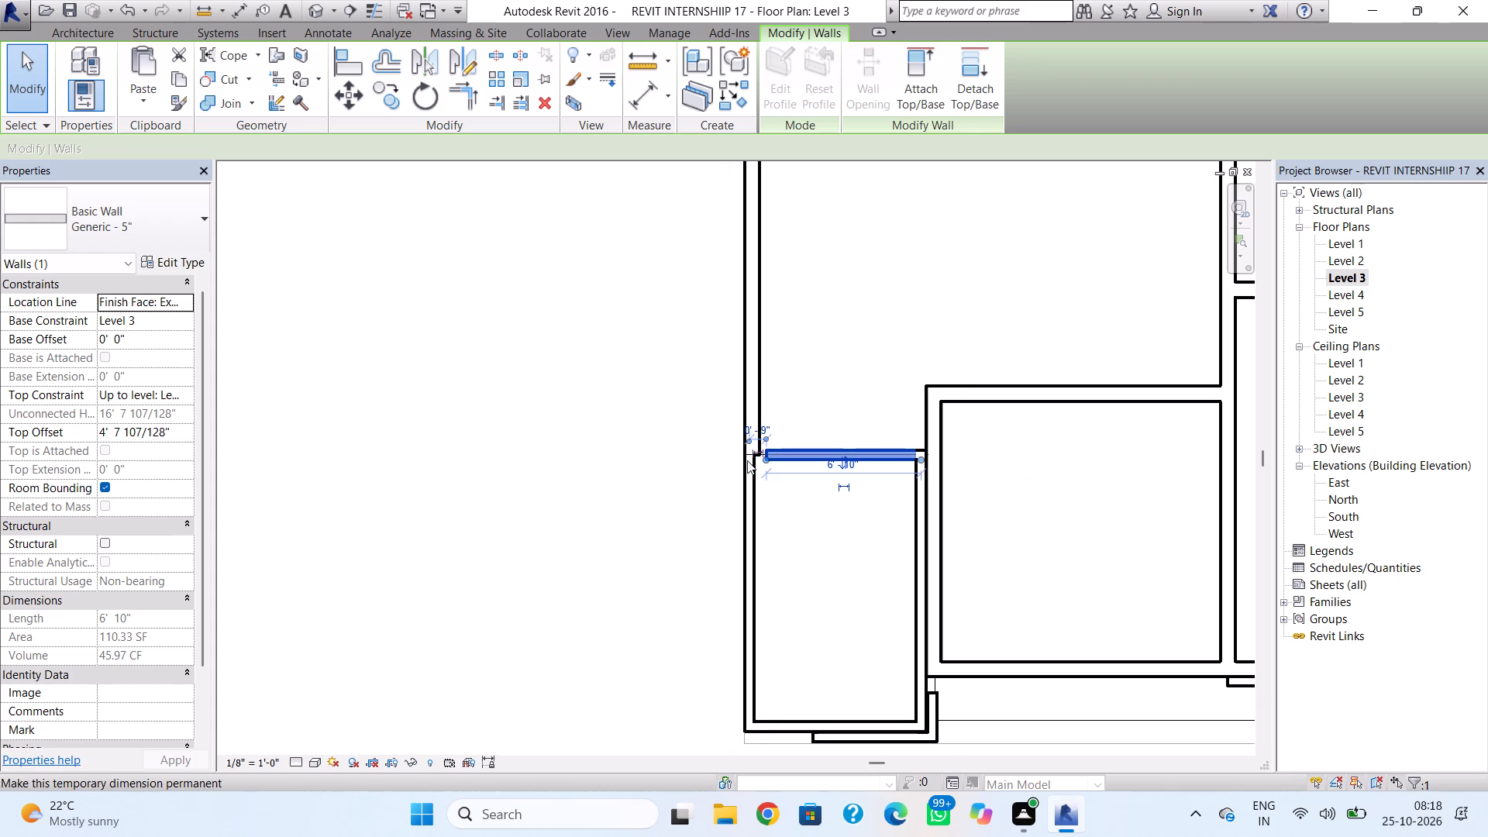
click(744, 477)
click(195, 237)
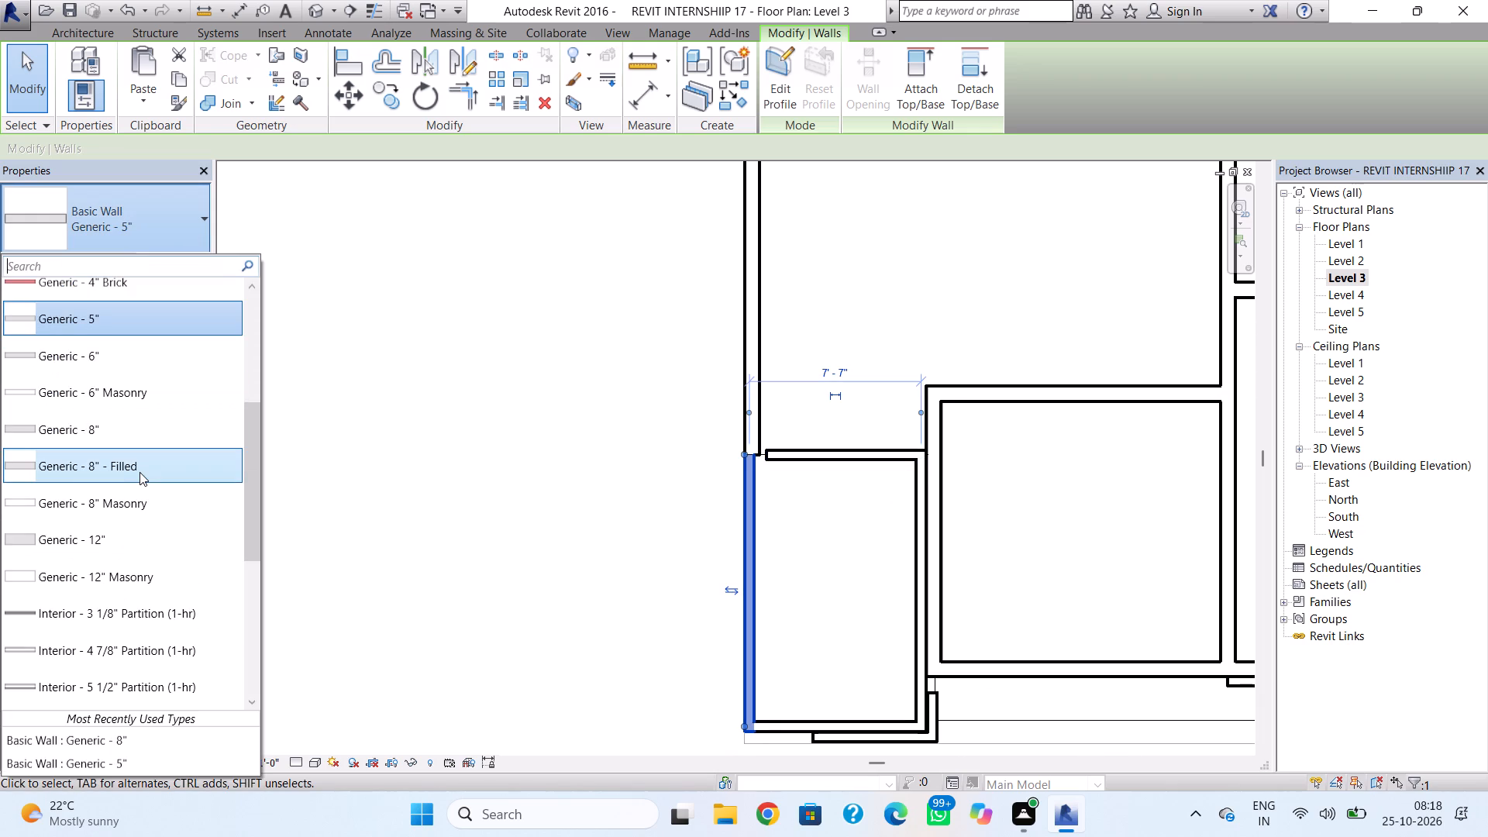
click(162, 436)
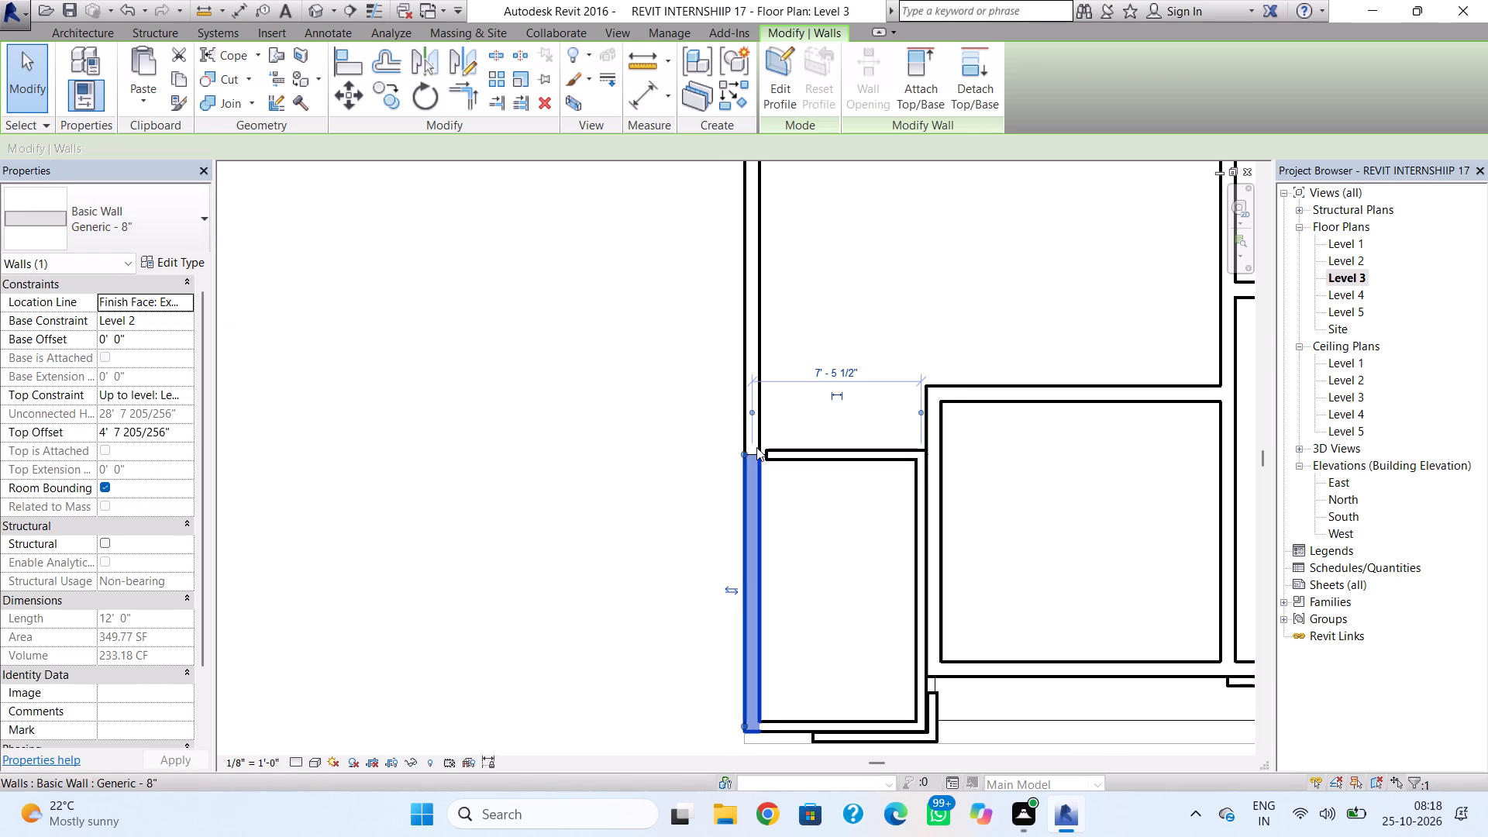
key(Escape)
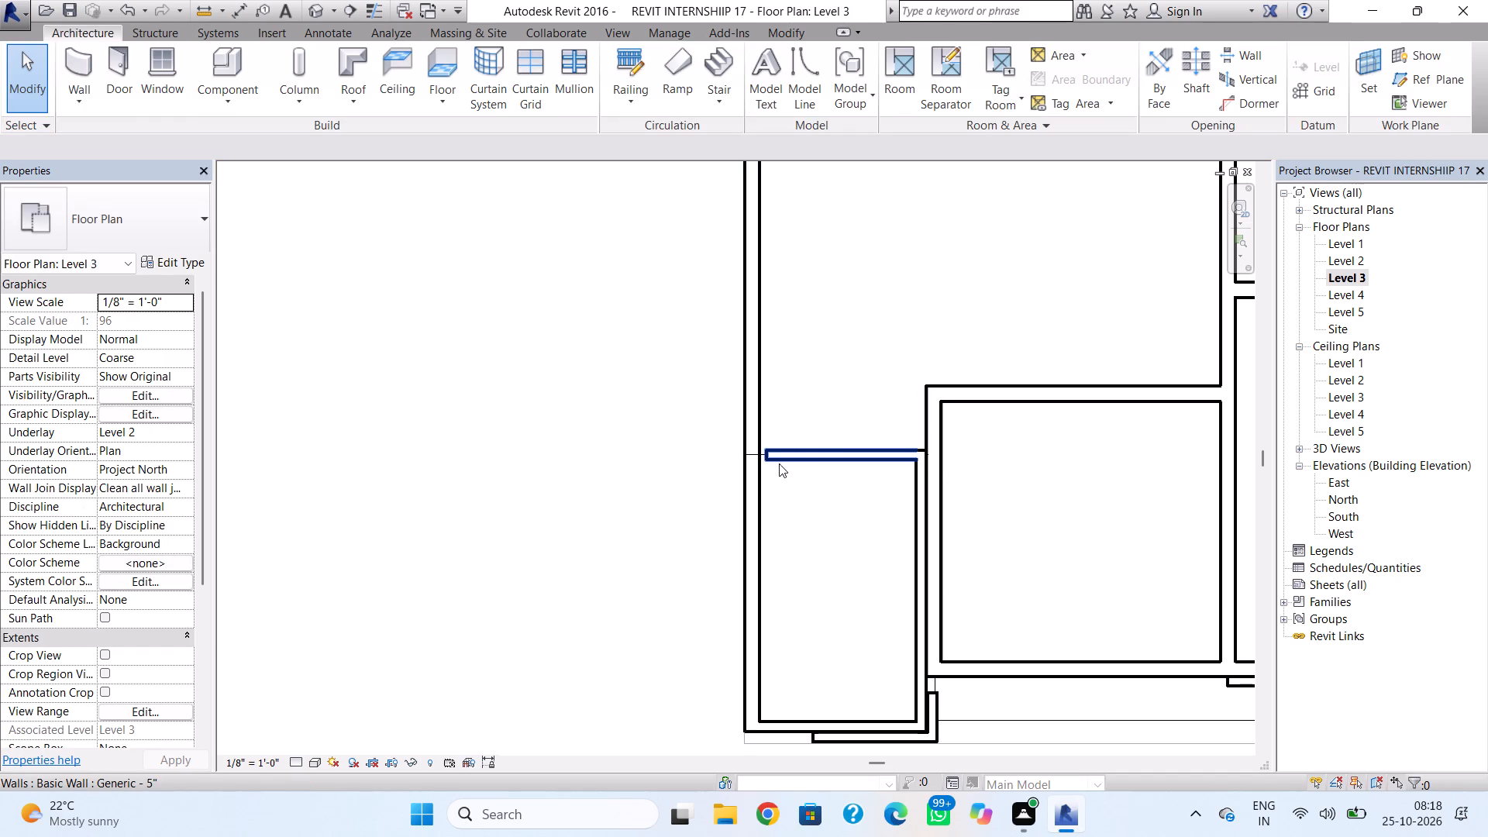
Extend the west end of the west enclosure's north wall to the inner face of the west wall.
scroll(770, 468, up, 7)
click(765, 446)
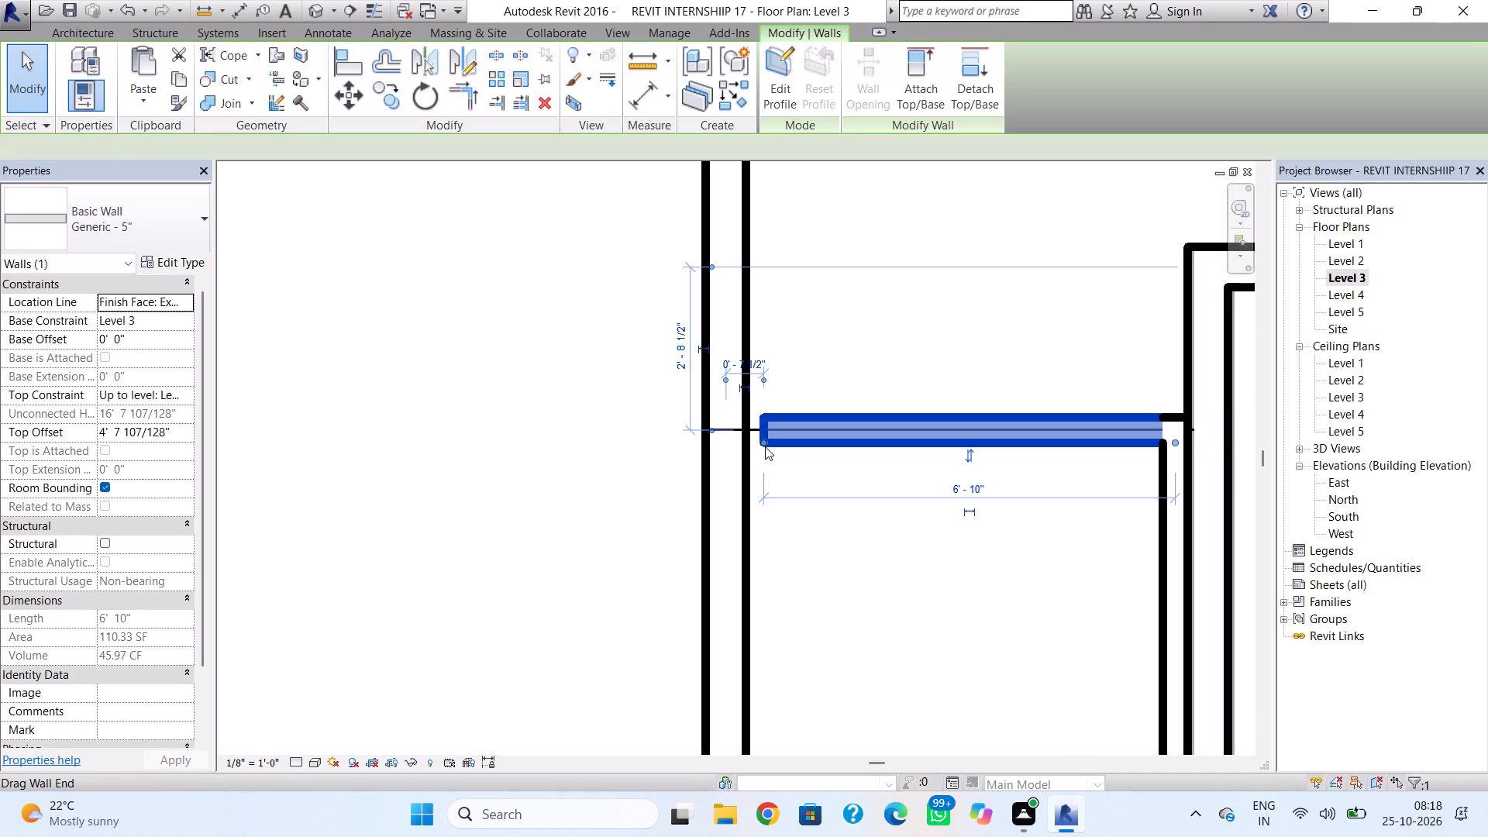
drag(765, 446, 744, 447)
click(775, 494)
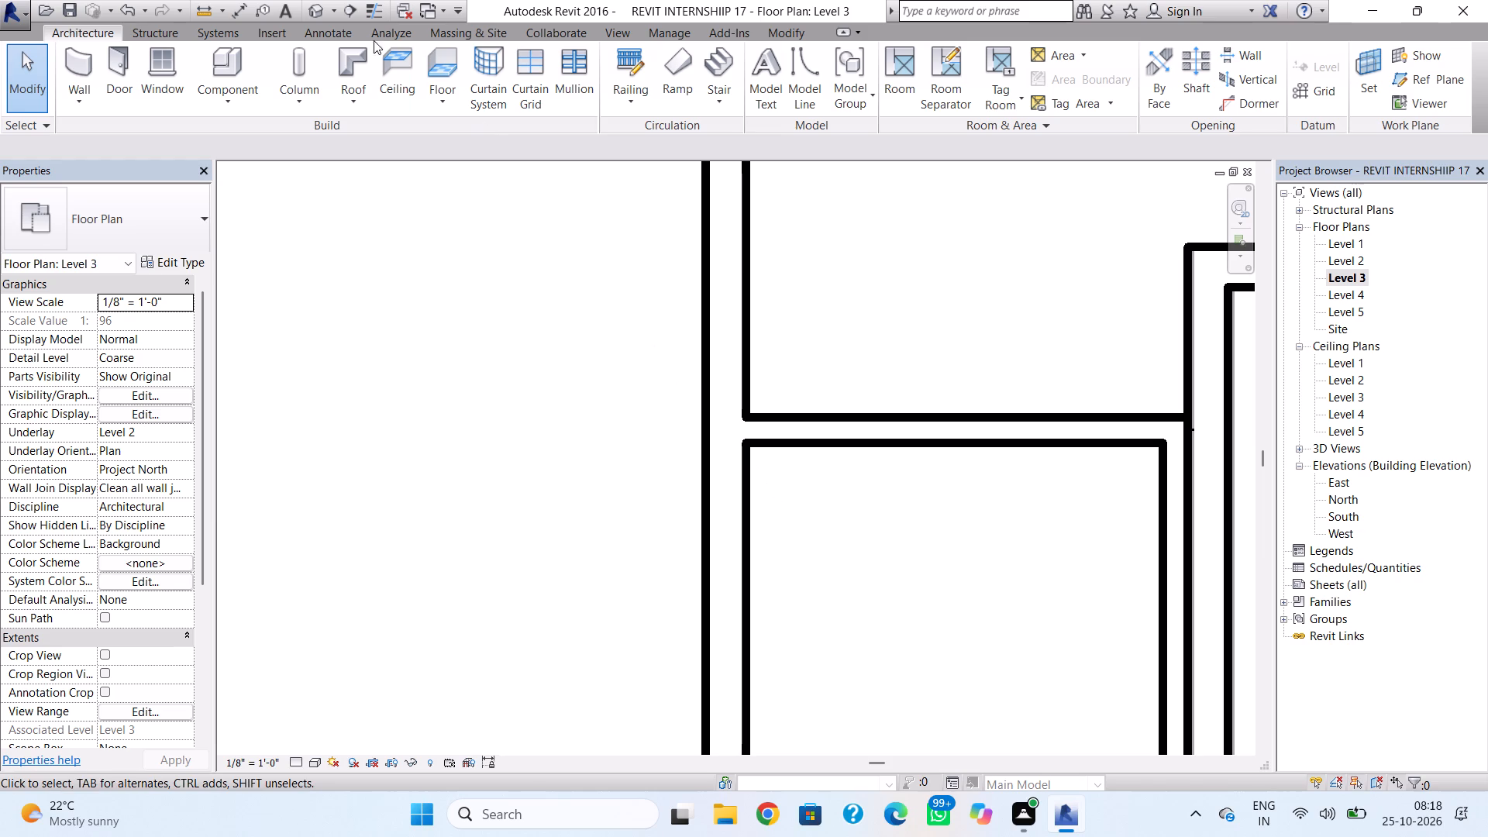
Edit the Level 3 roof footprint in plan, nudging its edge along the west enclosure's north wall 3" north.
click(309, 7)
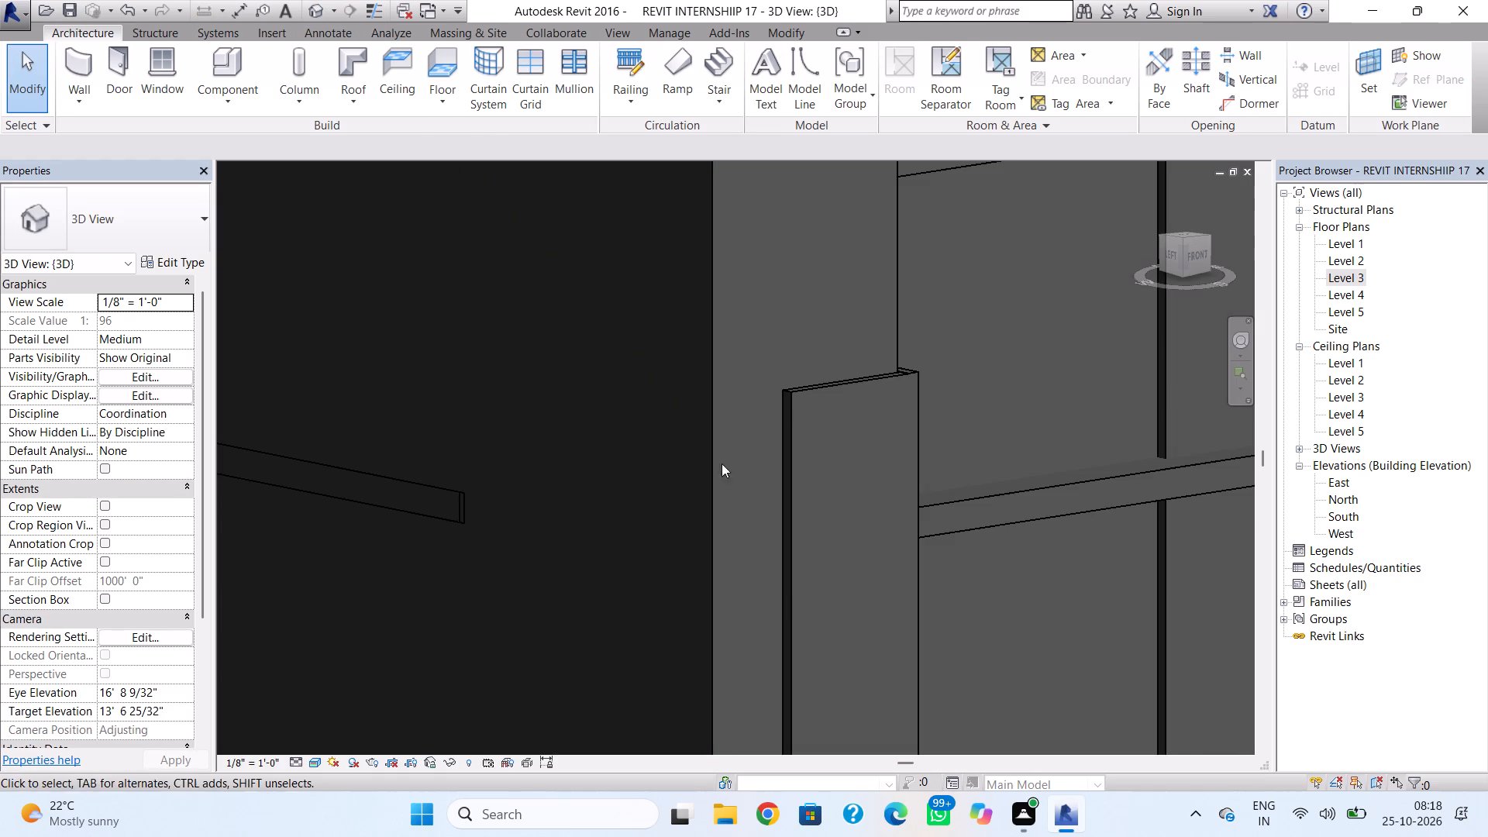
shift+right_drag(701, 474, 885, 462)
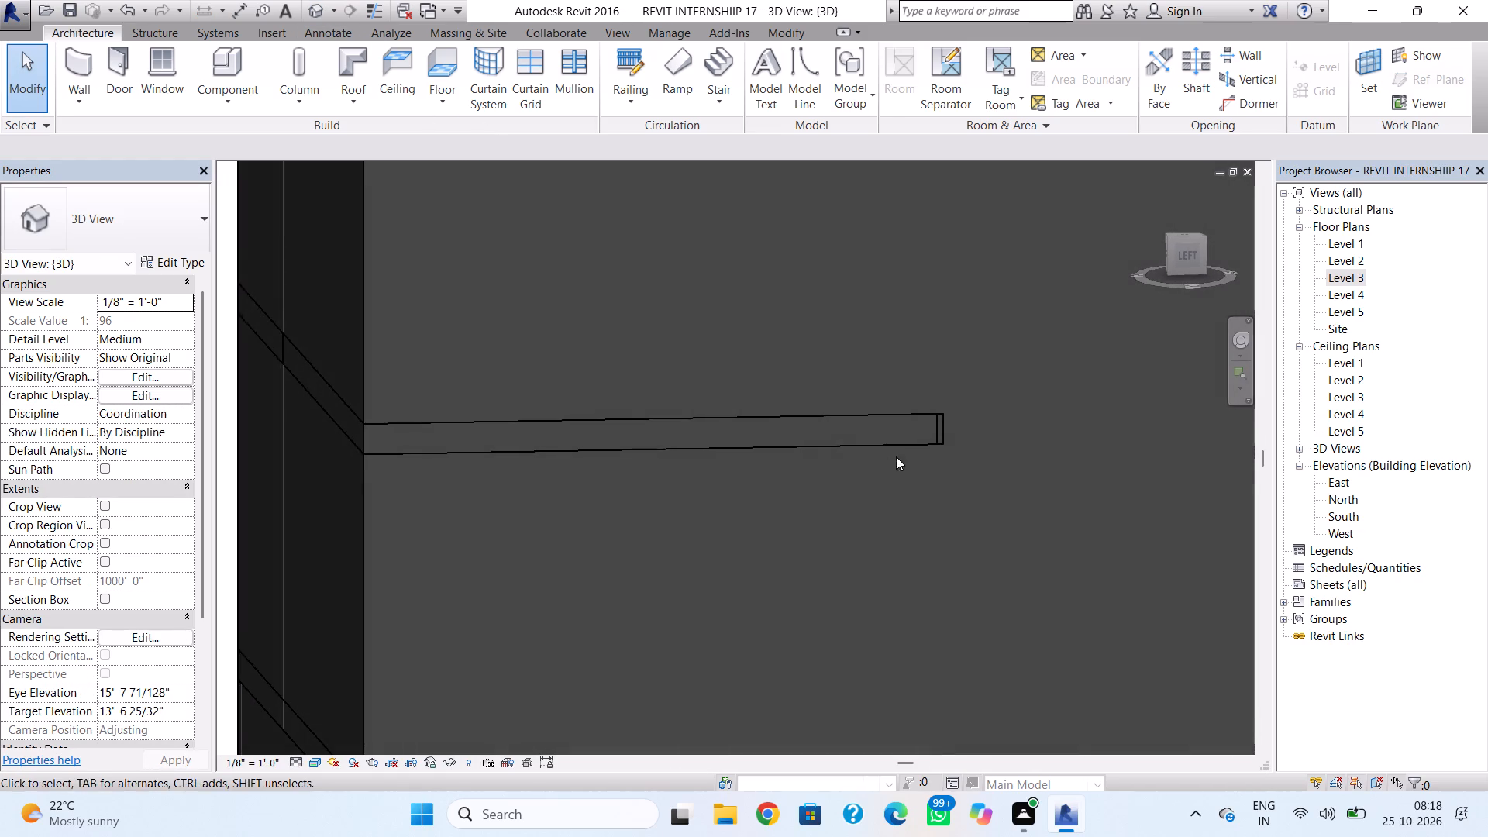
click(934, 436)
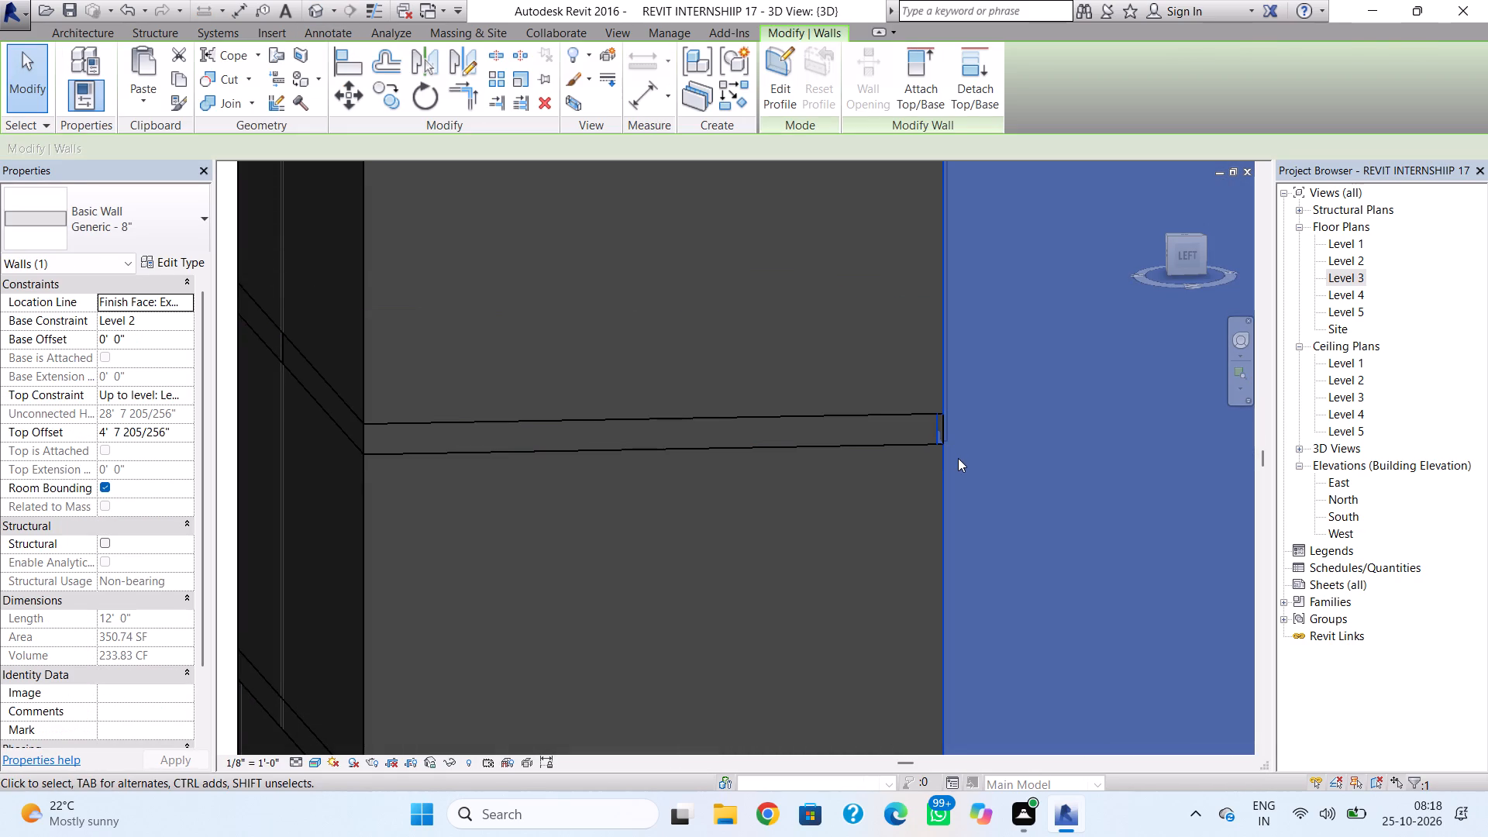
key(Escape)
click(945, 438)
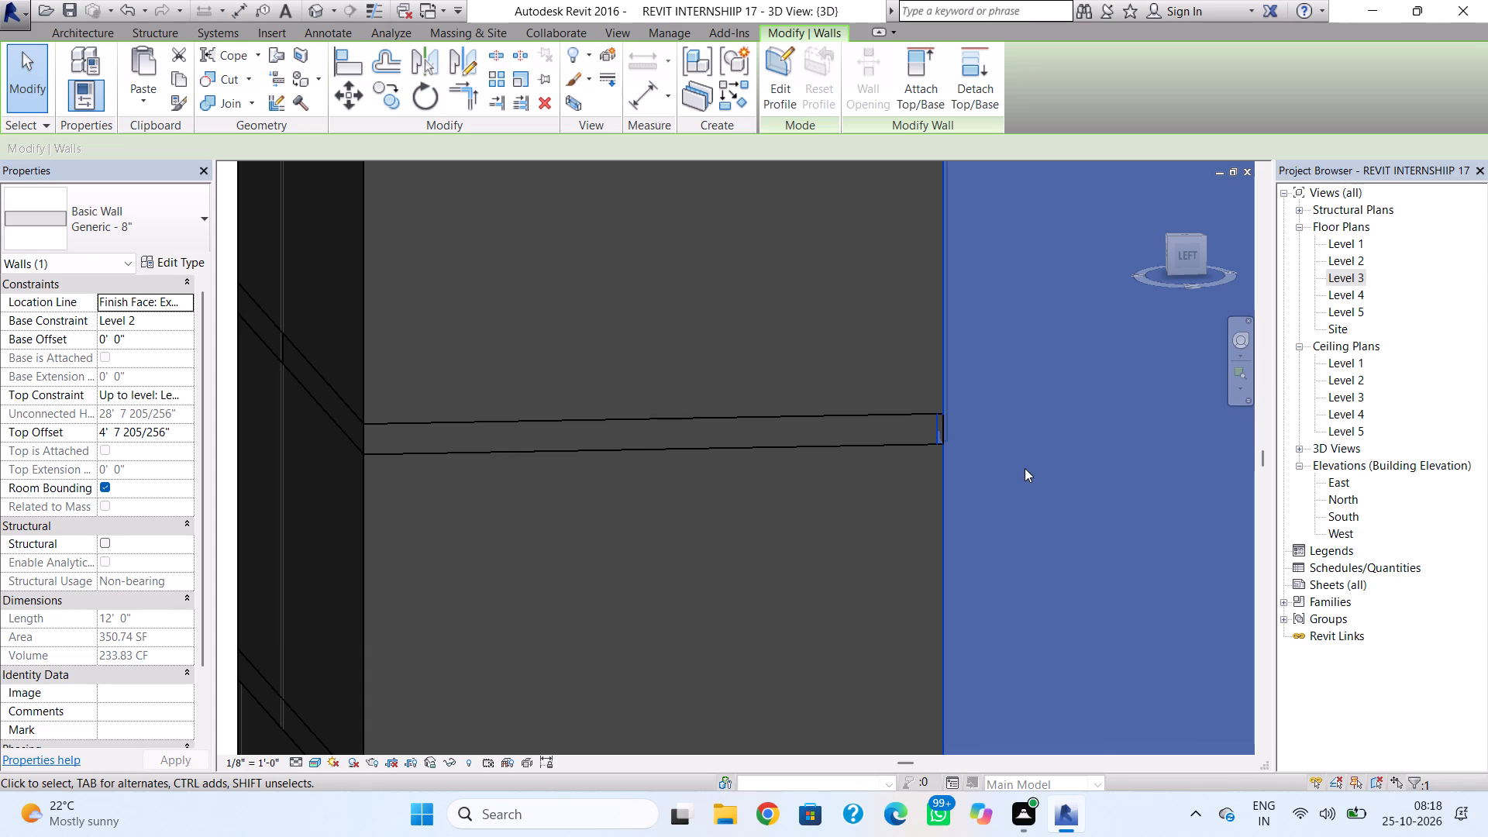
right_drag(1022, 470, 1016, 479)
key(Escape)
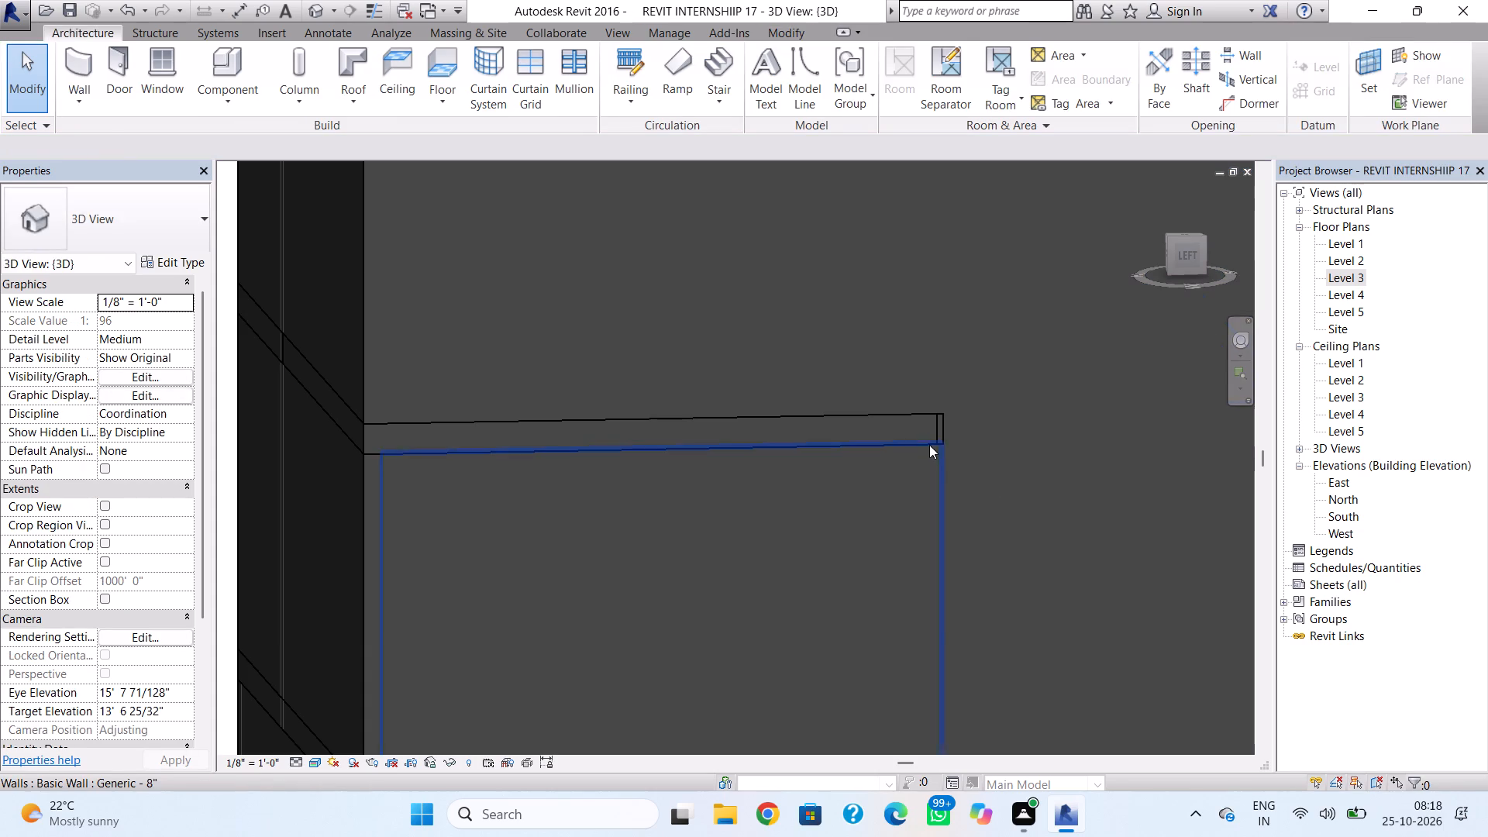
double_click(929, 439)
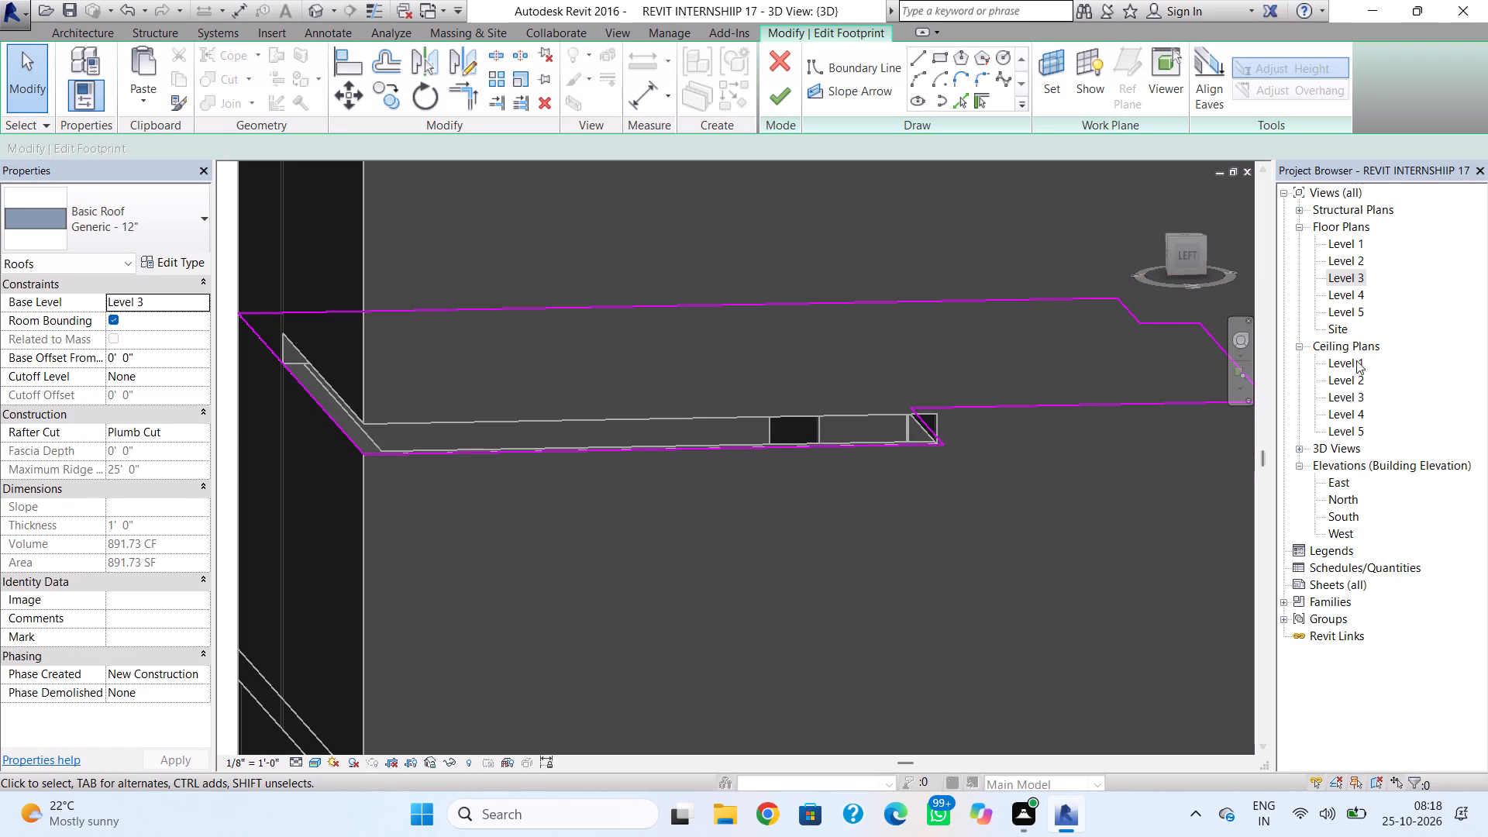
double_click(1352, 281)
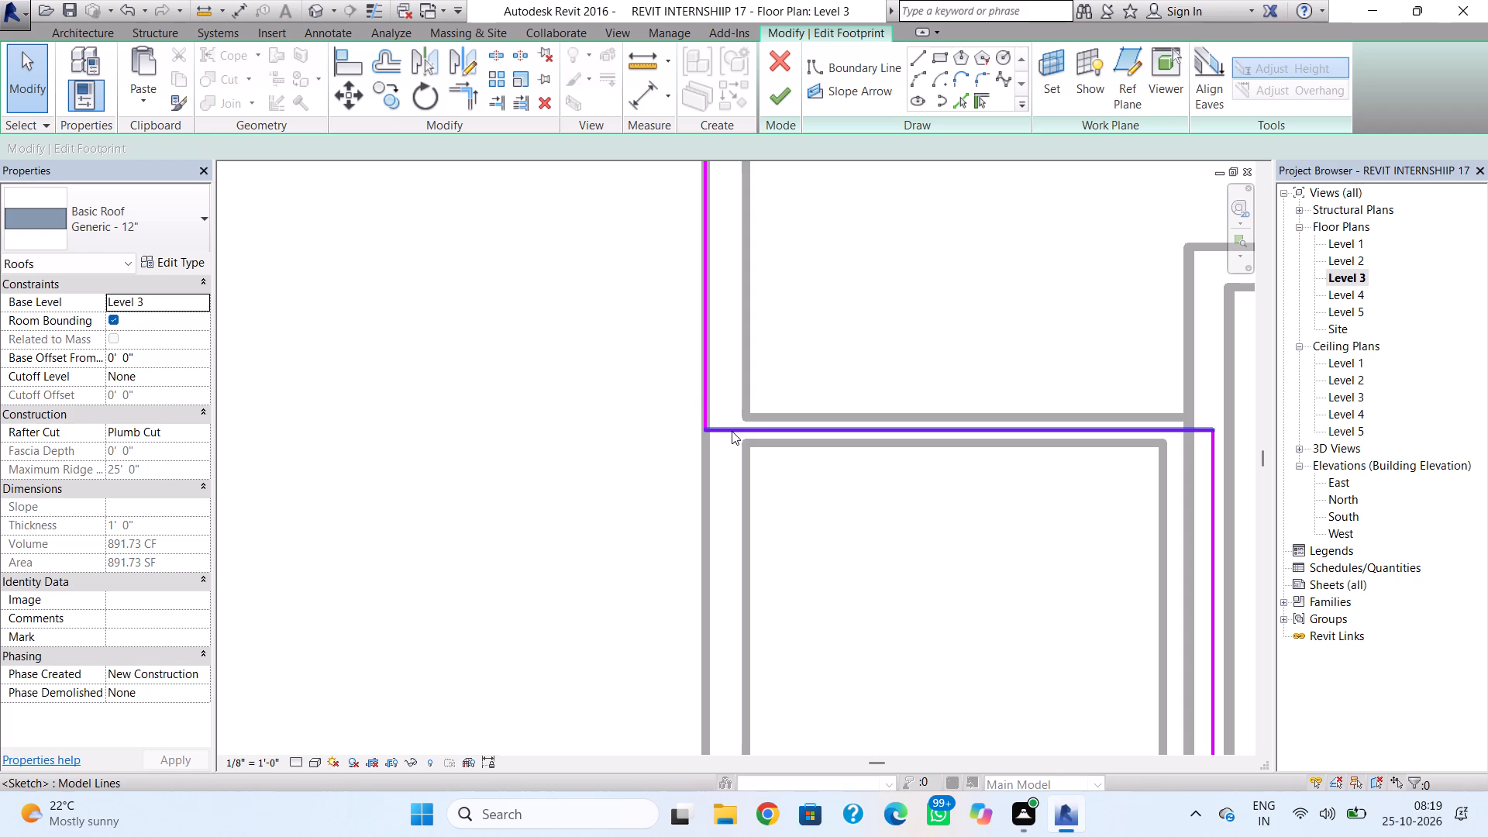
click(751, 432)
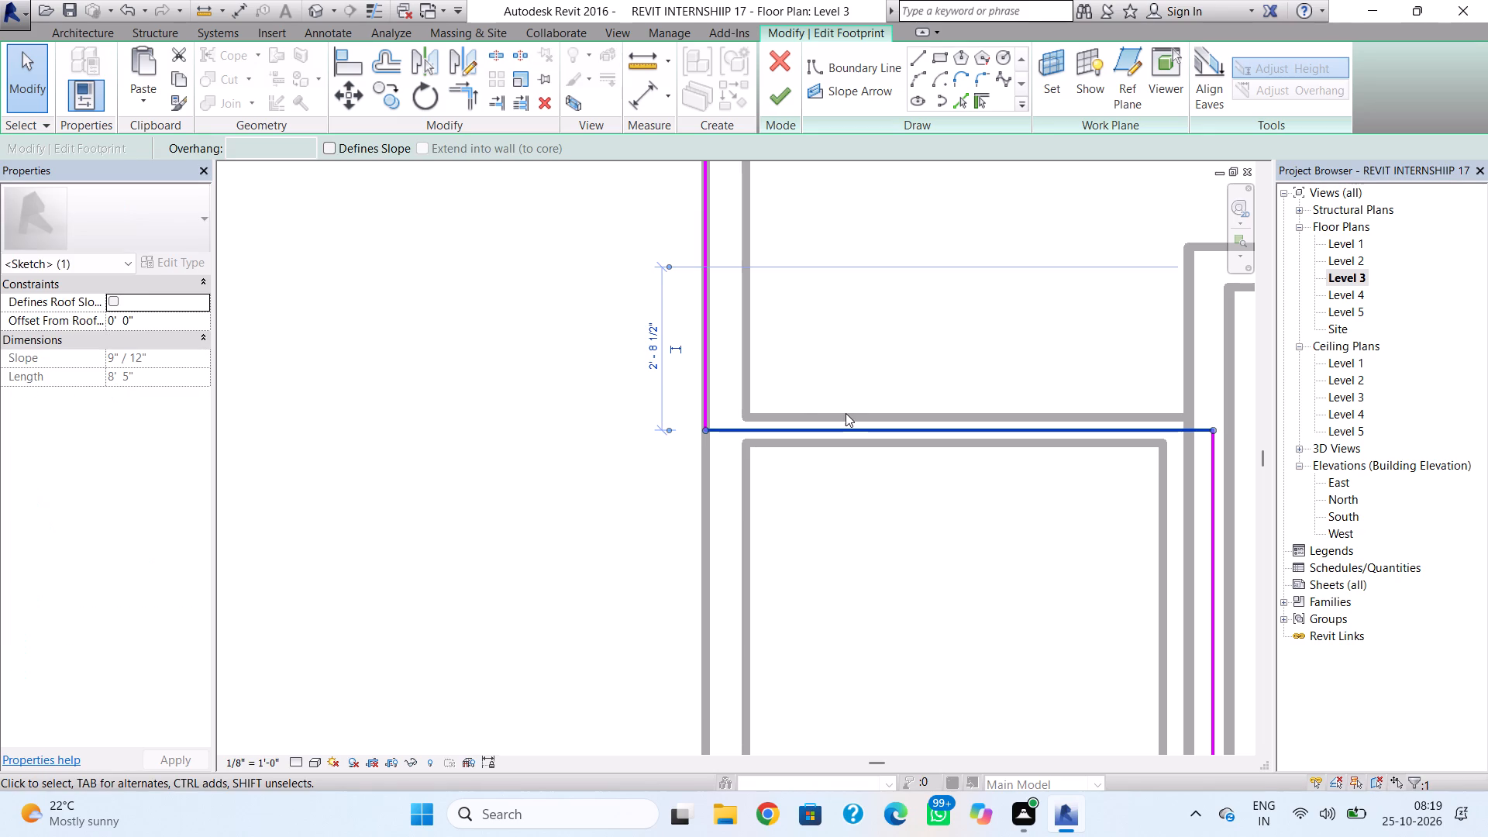
key(Up)
key(Up)
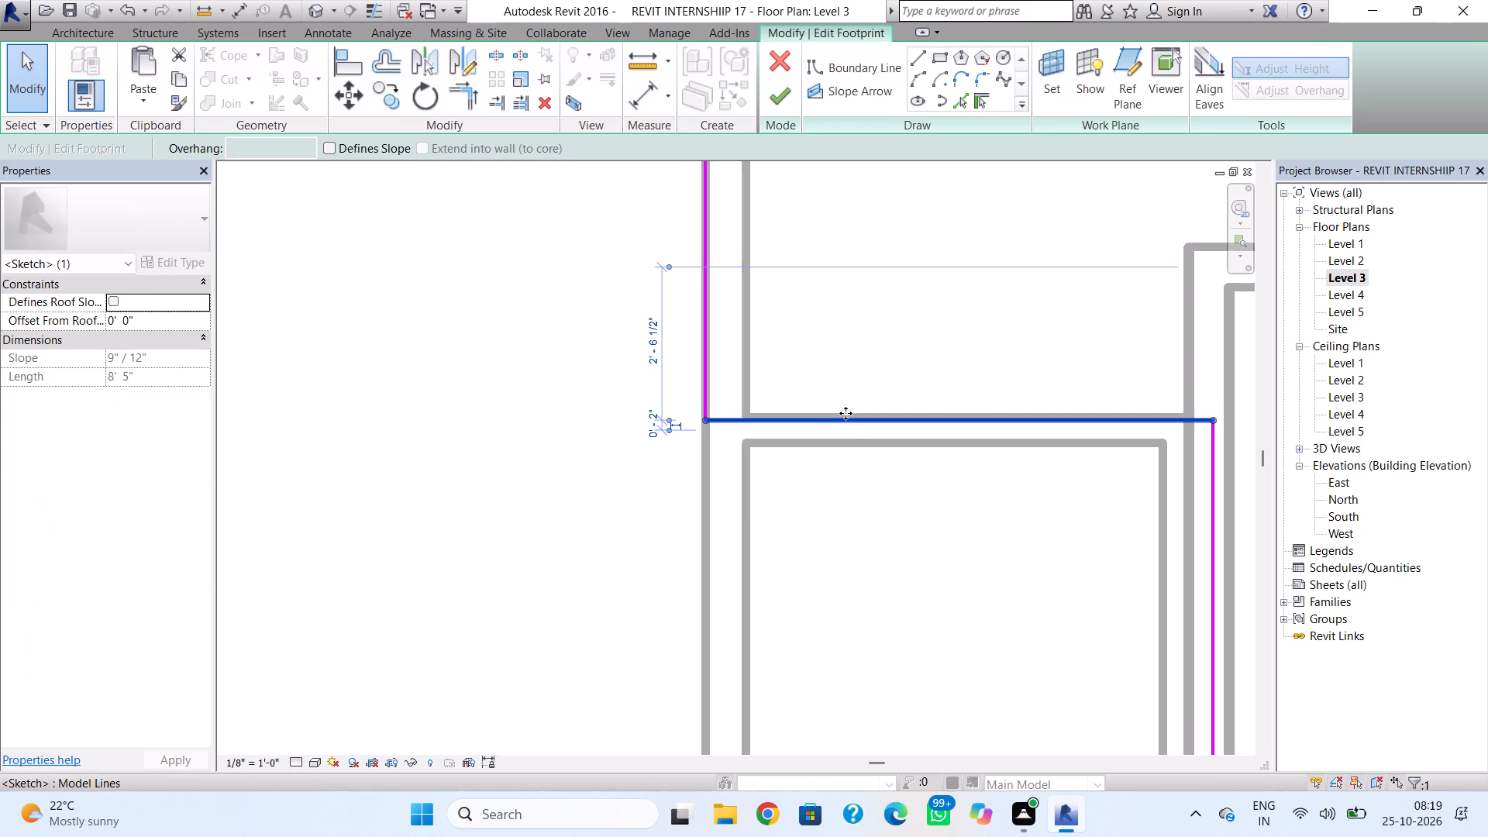
key(Up)
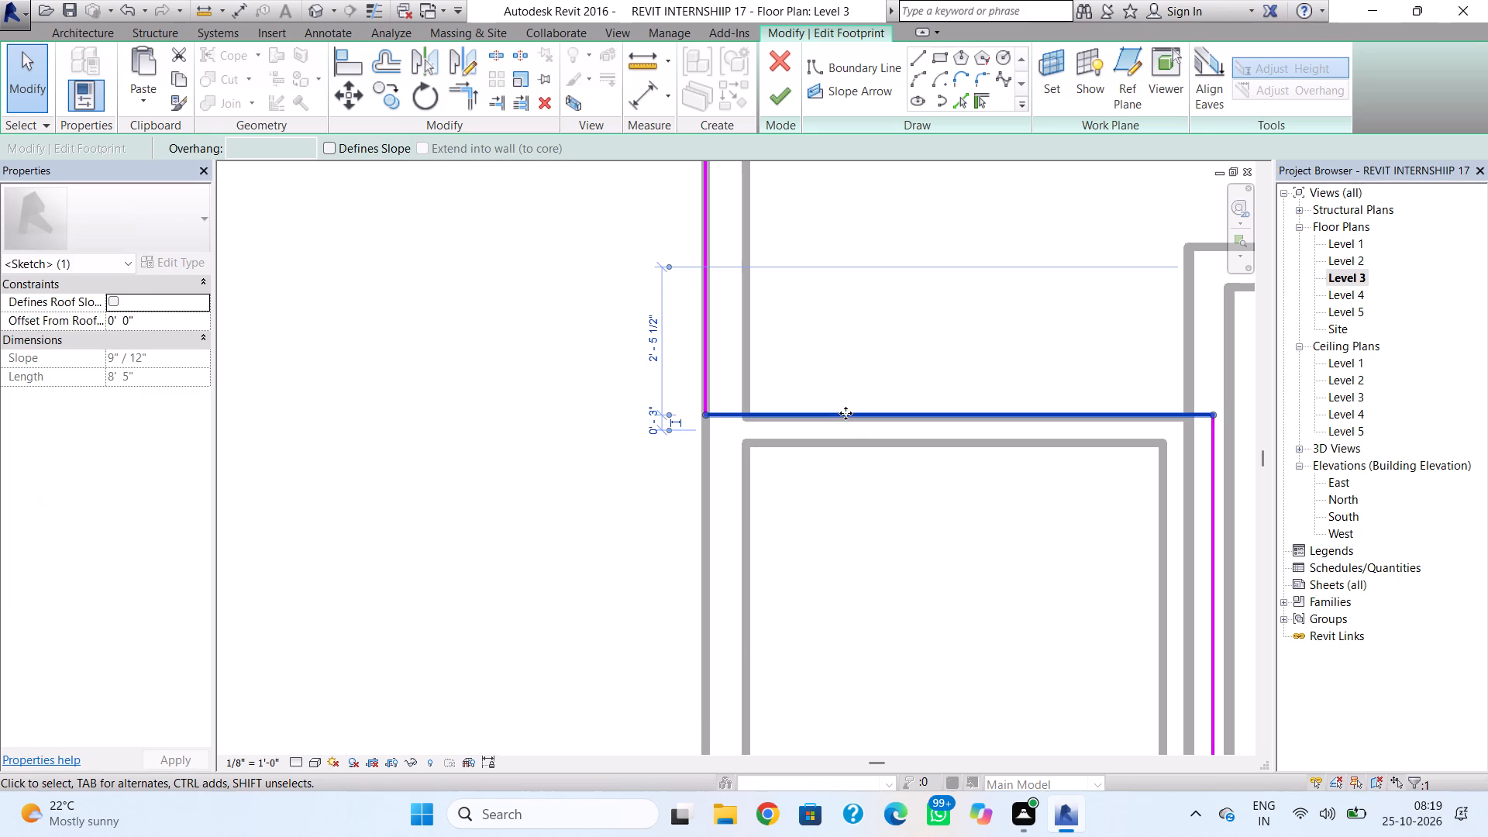
click(788, 108)
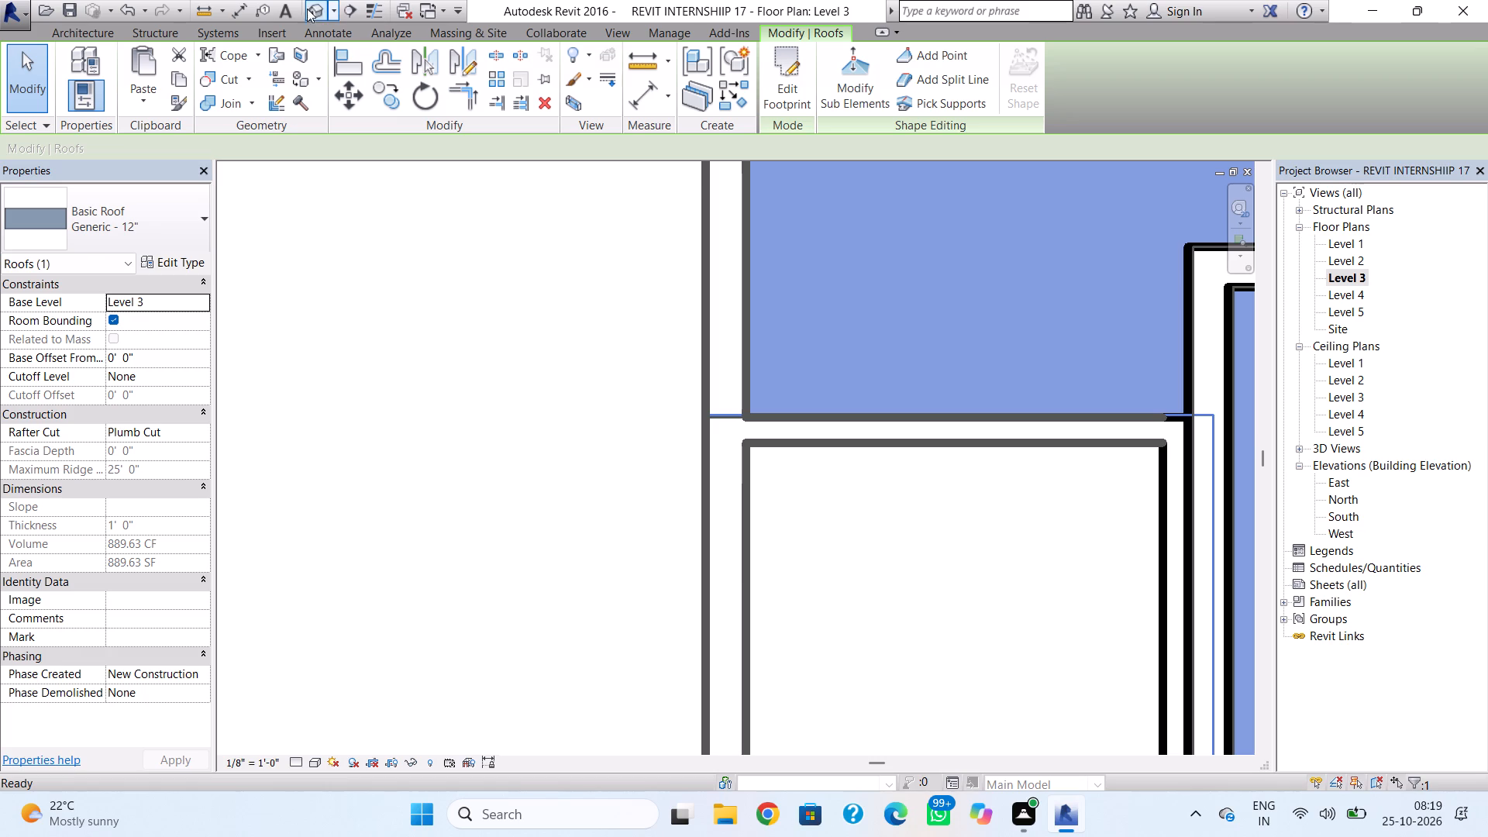
Examine the Level 3 roof edge and the building's west and front sides in 3D.
click(312, 12)
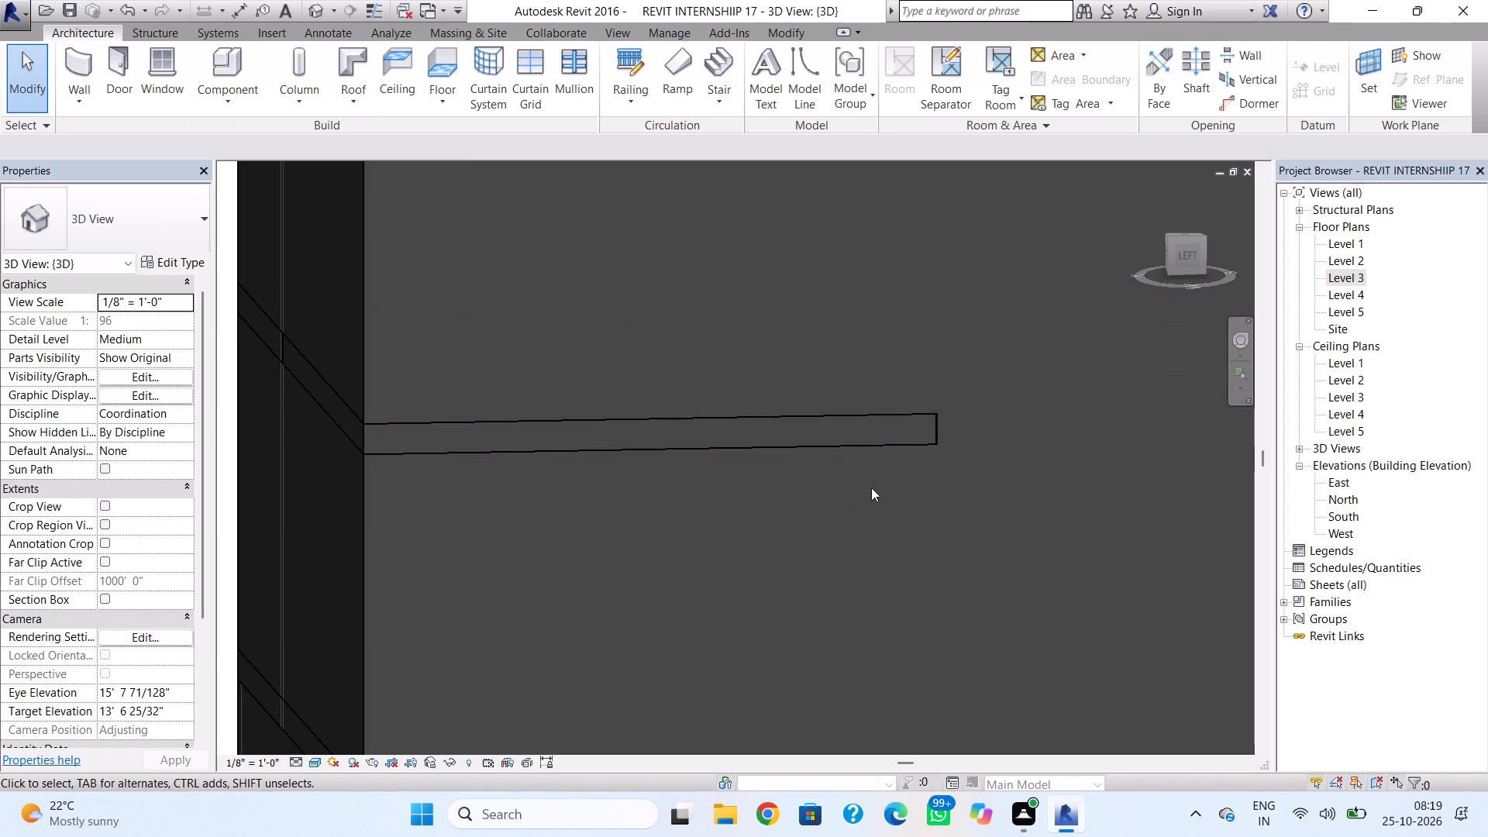
scroll(875, 485, down, 4)
key(Escape)
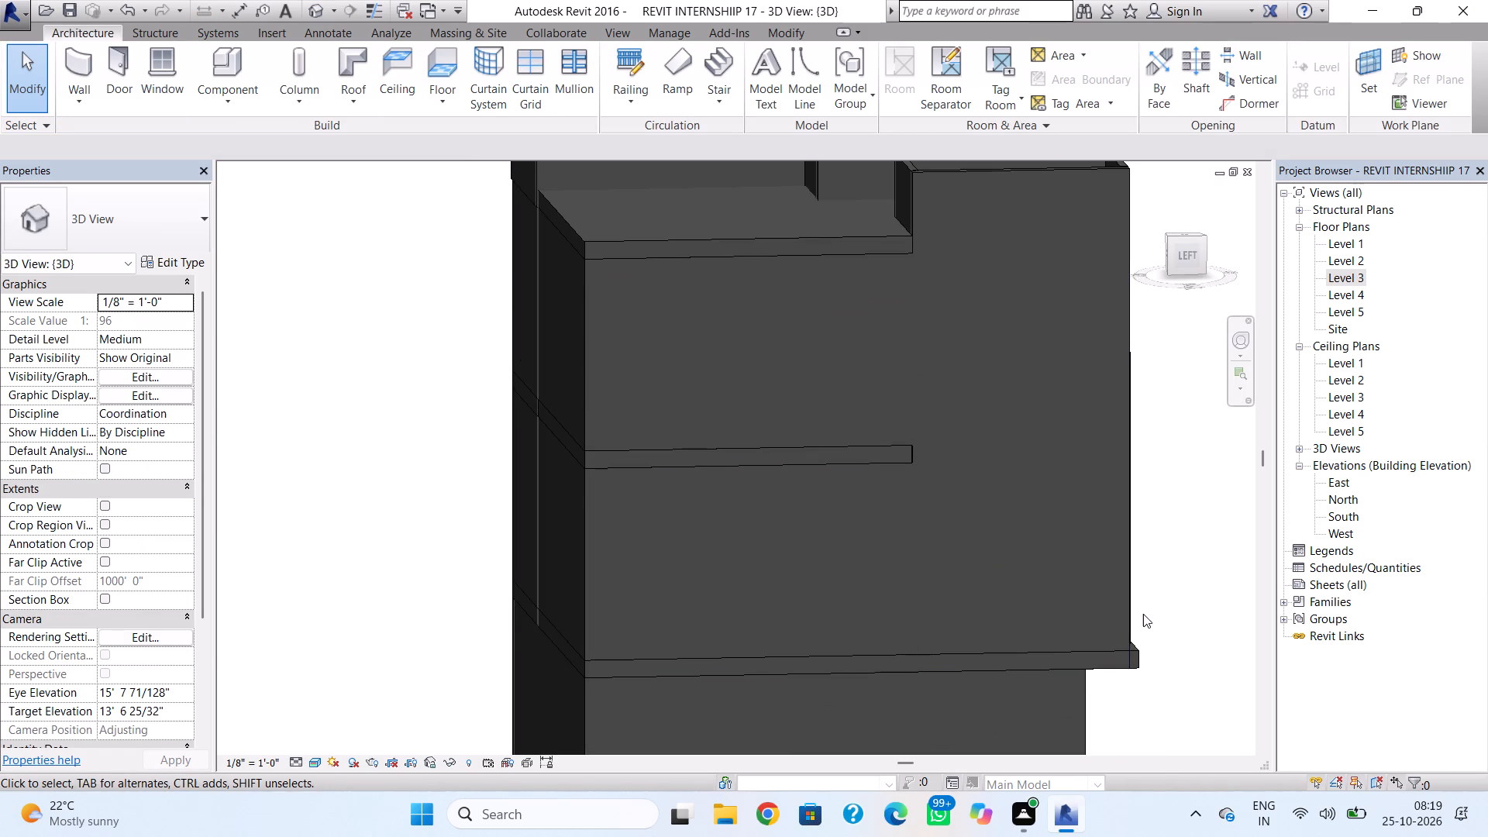
shift+right_drag(1150, 609, 1114, 612)
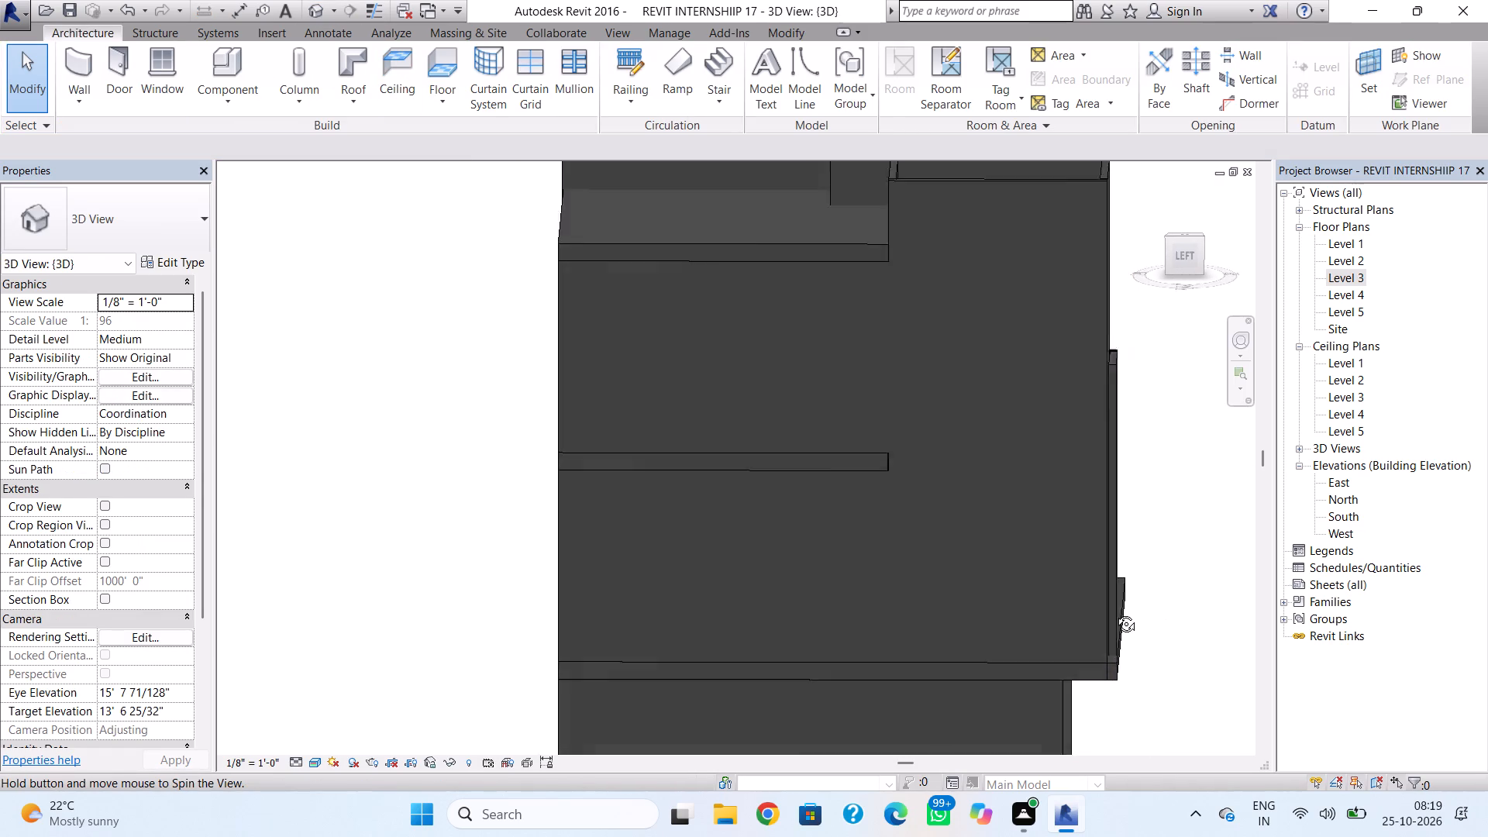
shift+right_drag(1114, 612, 1004, 584)
shift+scroll(1003, 581, down, 4)
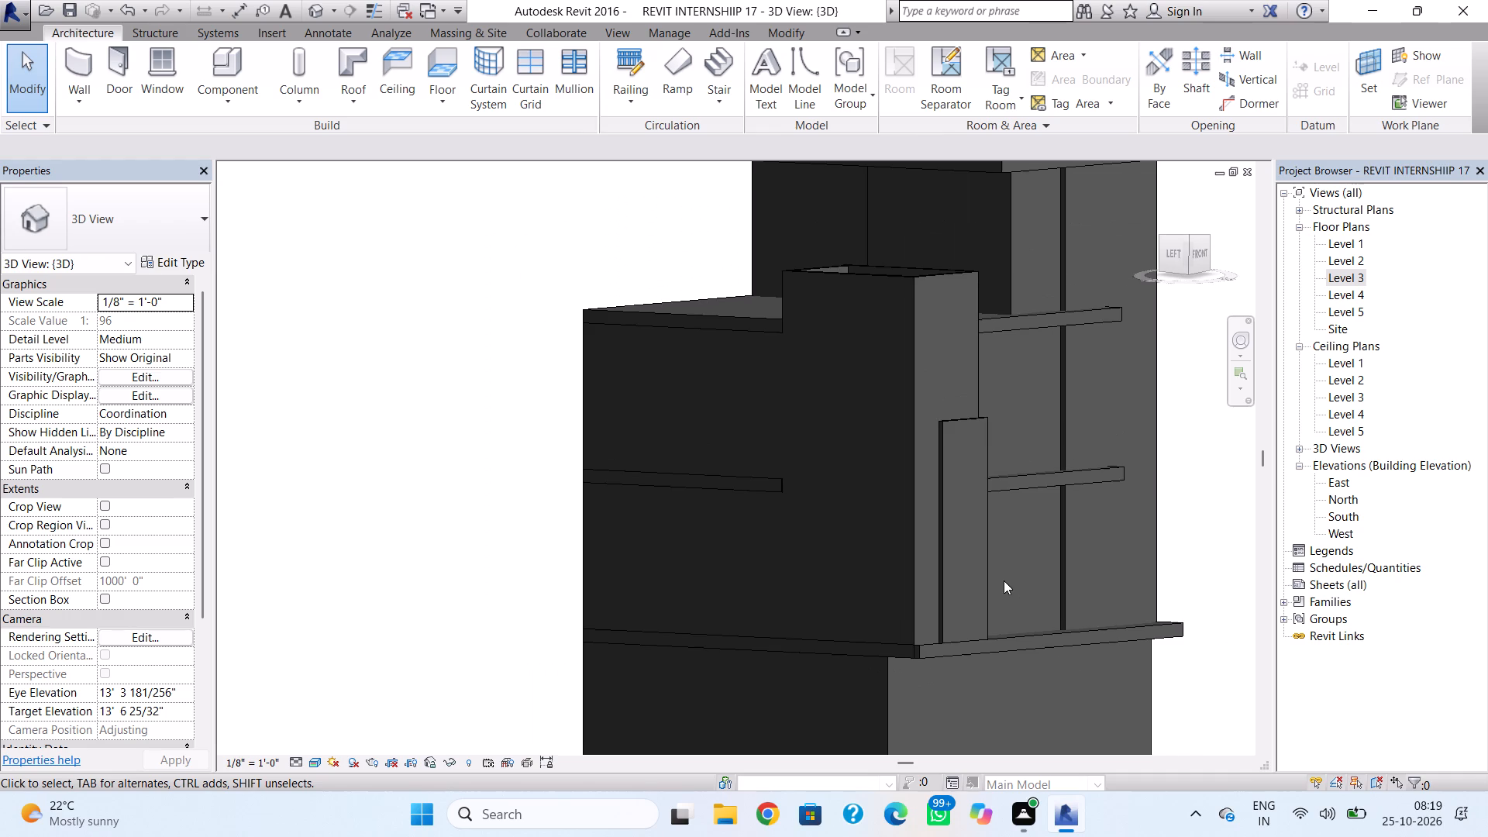
scroll(1004, 580, down, 2)
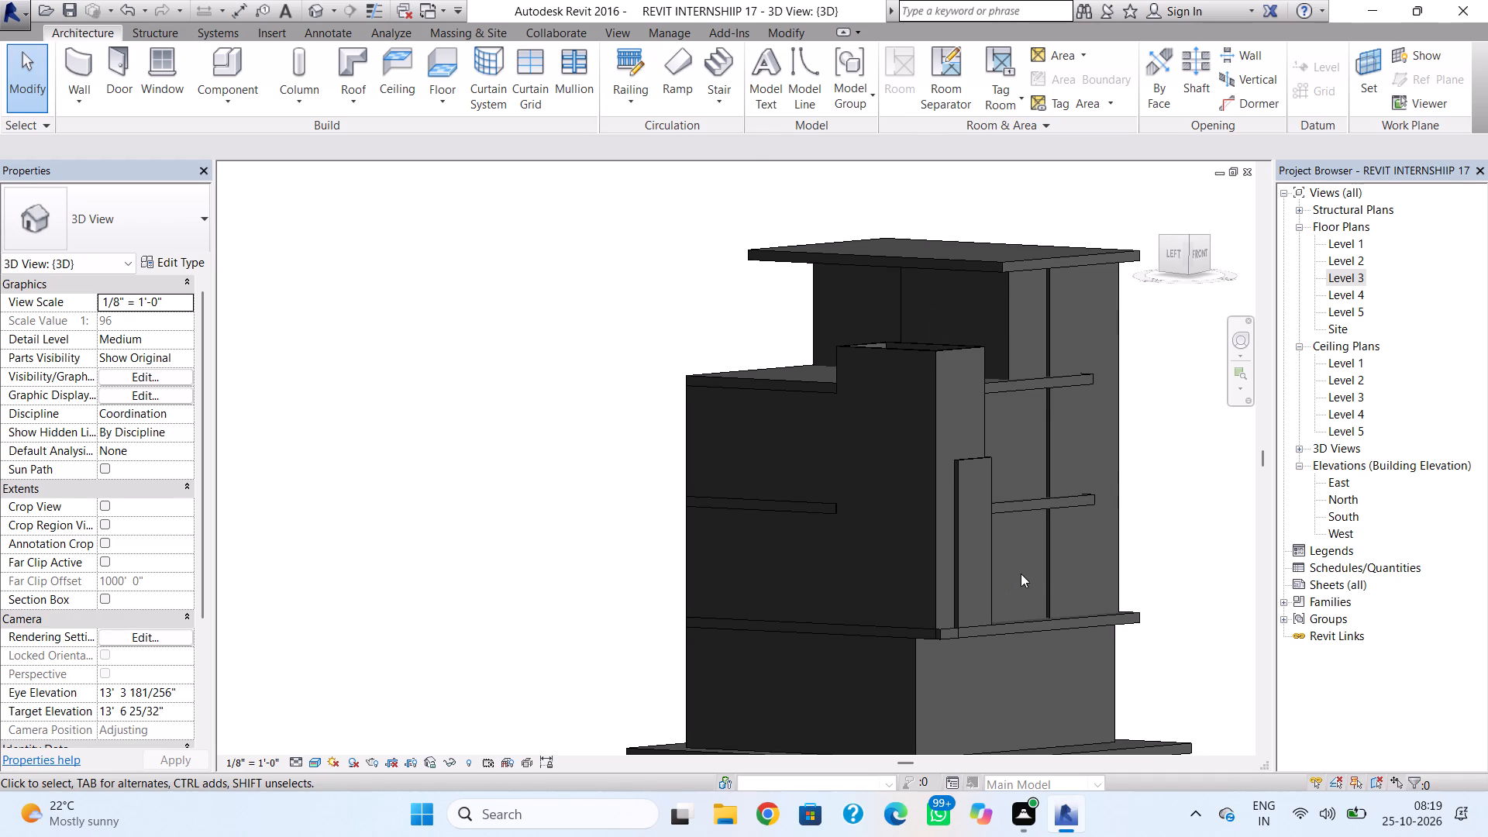
shift+right_drag(1028, 570, 888, 581)
shift+right_click(888, 581)
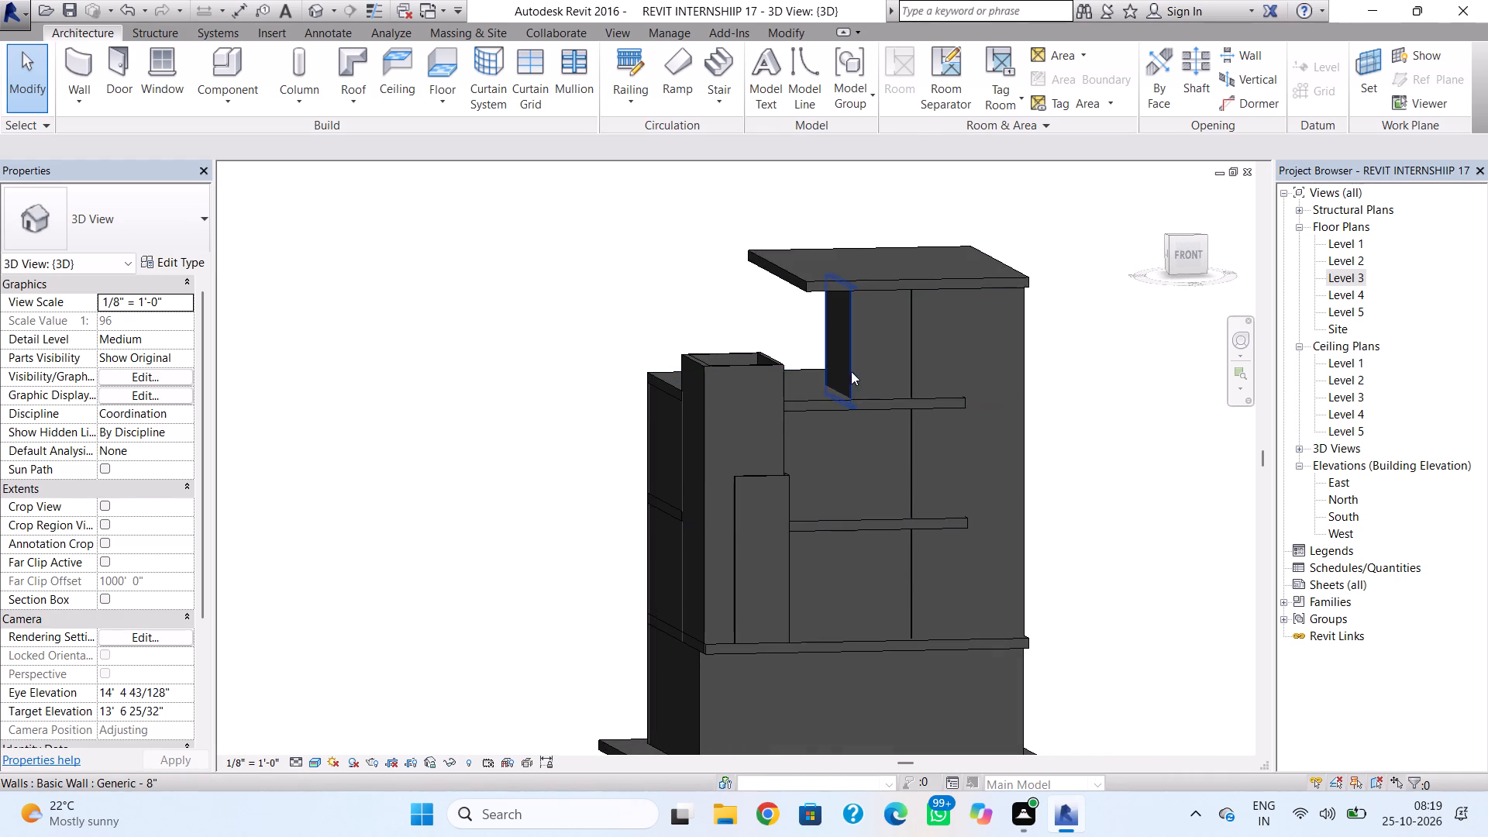
Nudge the west wall of the main Level 4 enclosure west by eleven small increments in plan.
double_click(1342, 294)
click(933, 476)
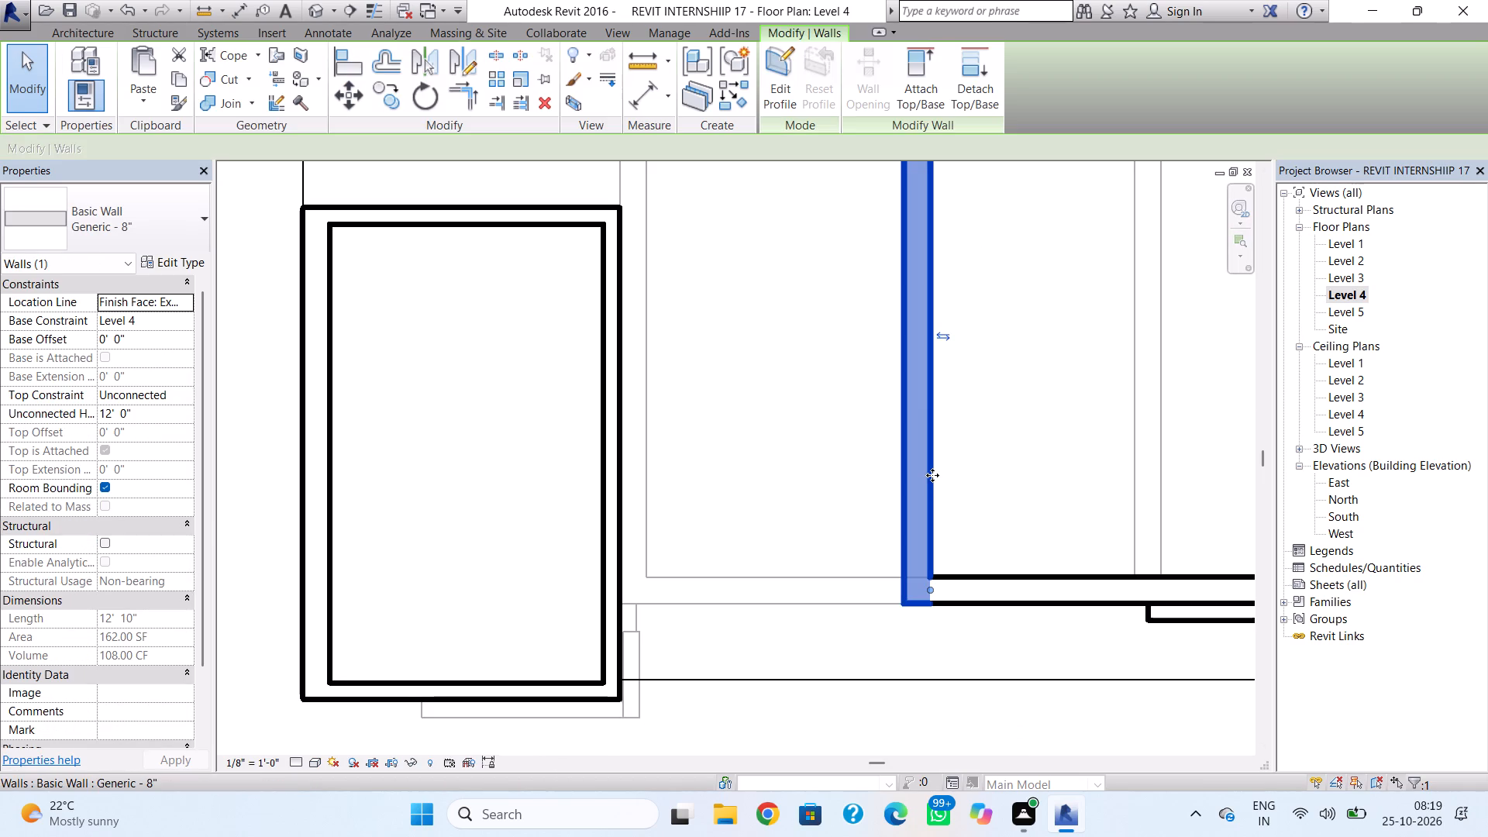
key(Left)
key(Left)
key(Left)
key(Left)
key(Left)
key(Left)
key(Left)
key(Left)
key(Left)
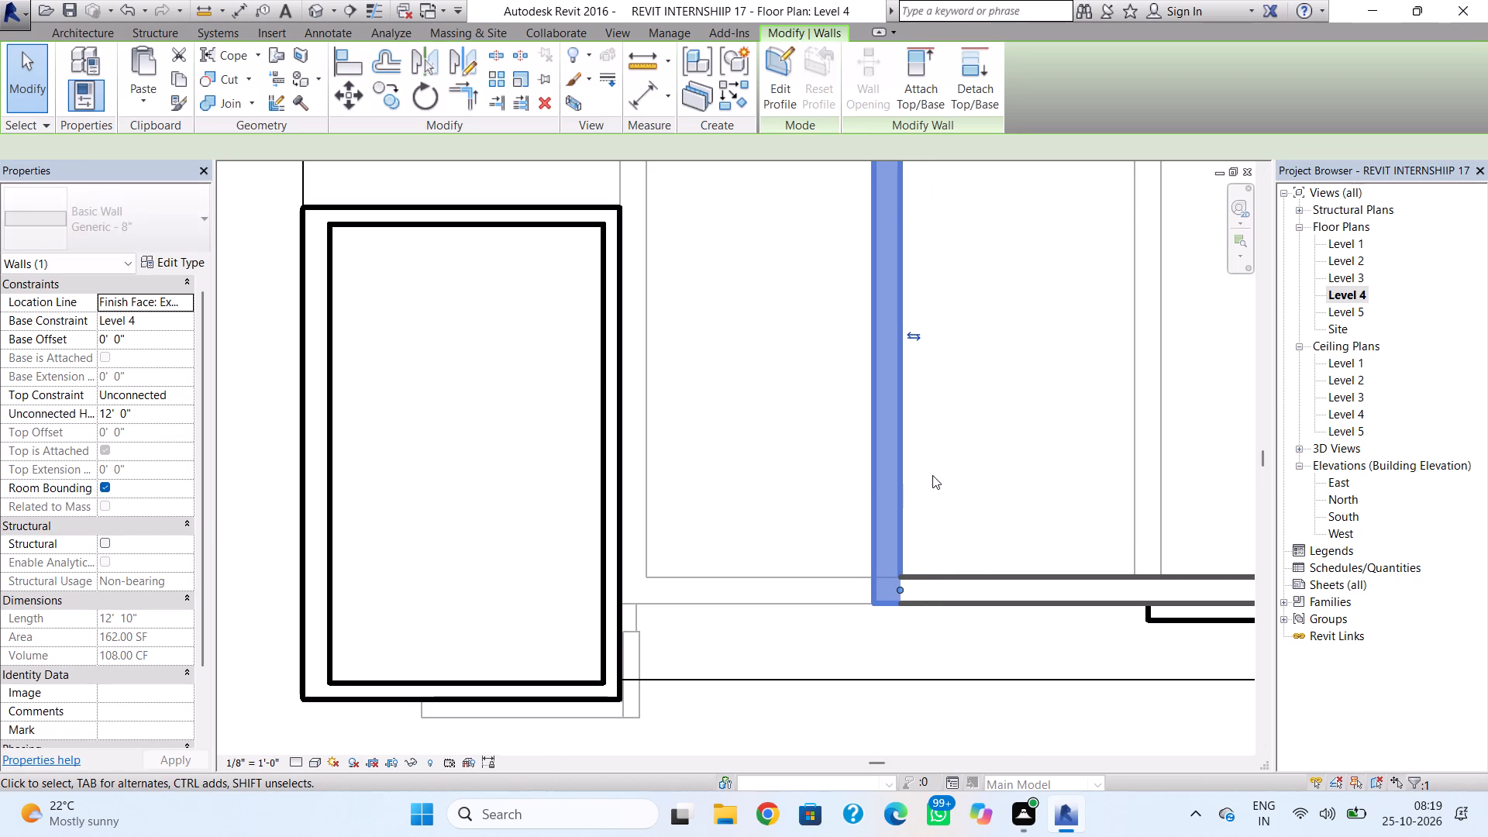
key(Left)
key(Left)
key(Escape)
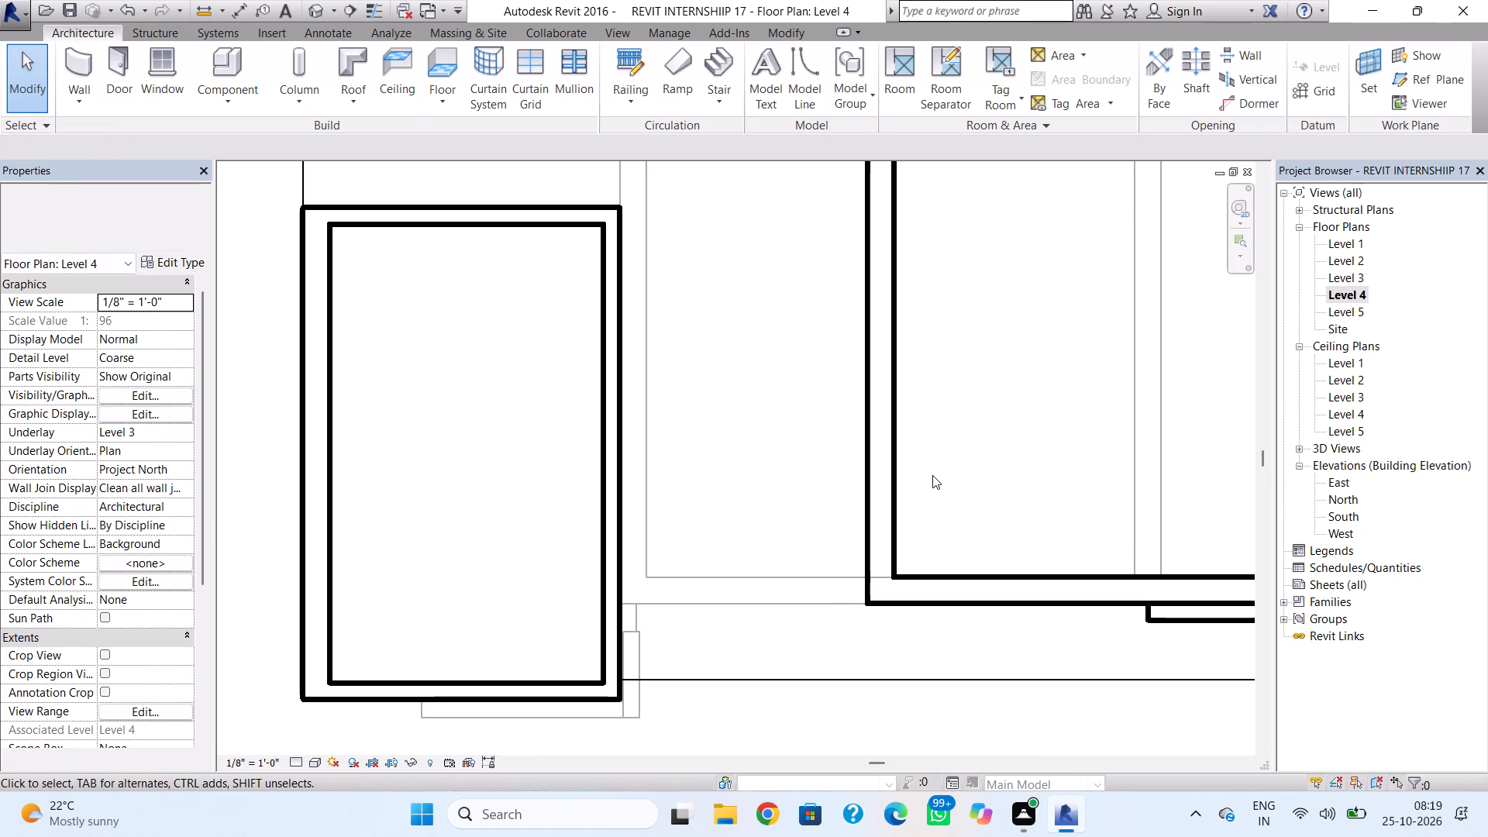
Edit the Level 5 roof footprint in plan, nudging its west edge two increments west, and check the overhang in 3D.
double_click(1364, 315)
key(Escape)
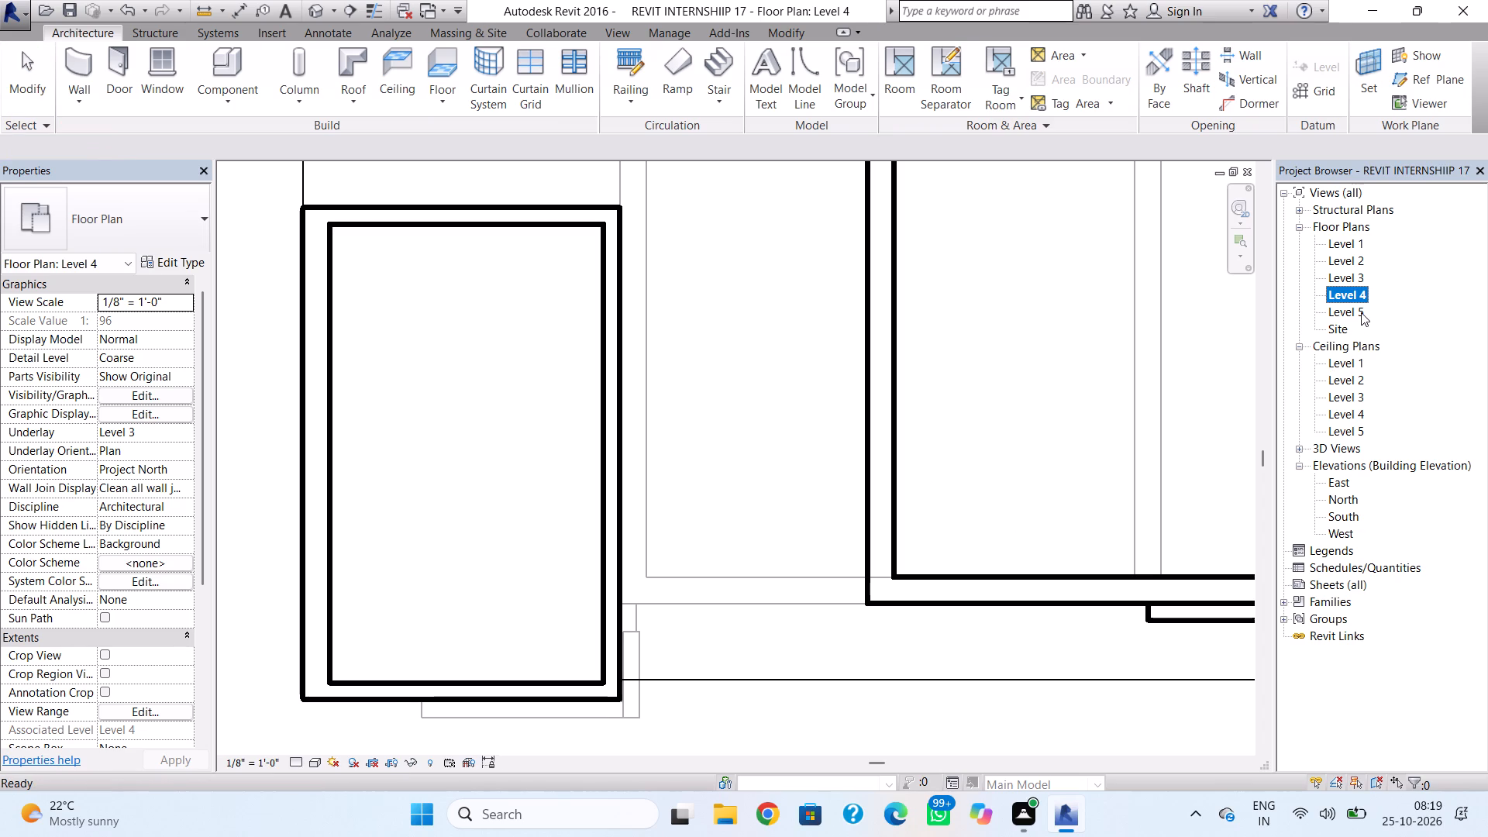
double_click(1361, 312)
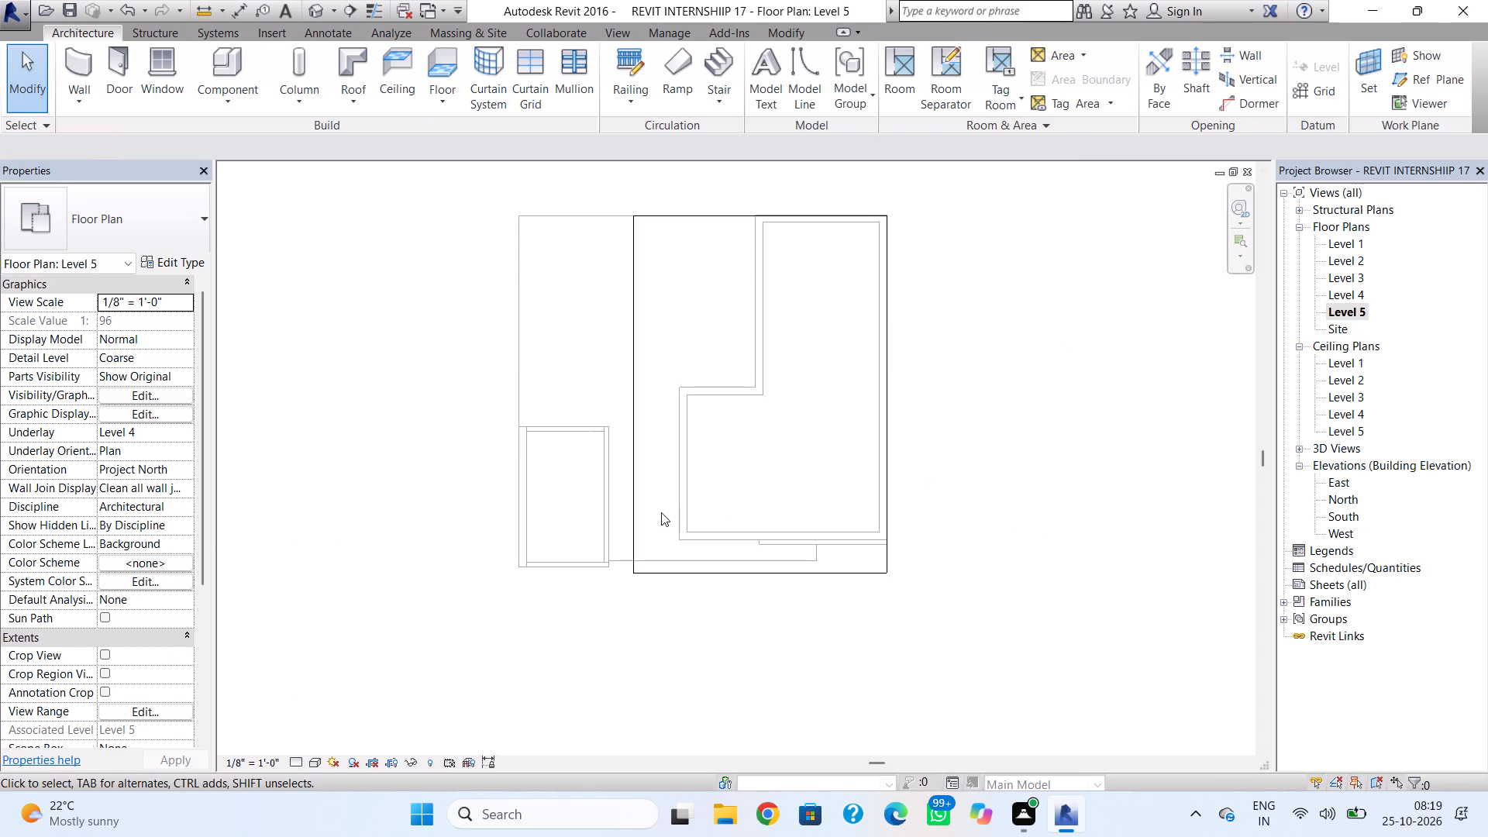
click(639, 518)
triple_click(639, 518)
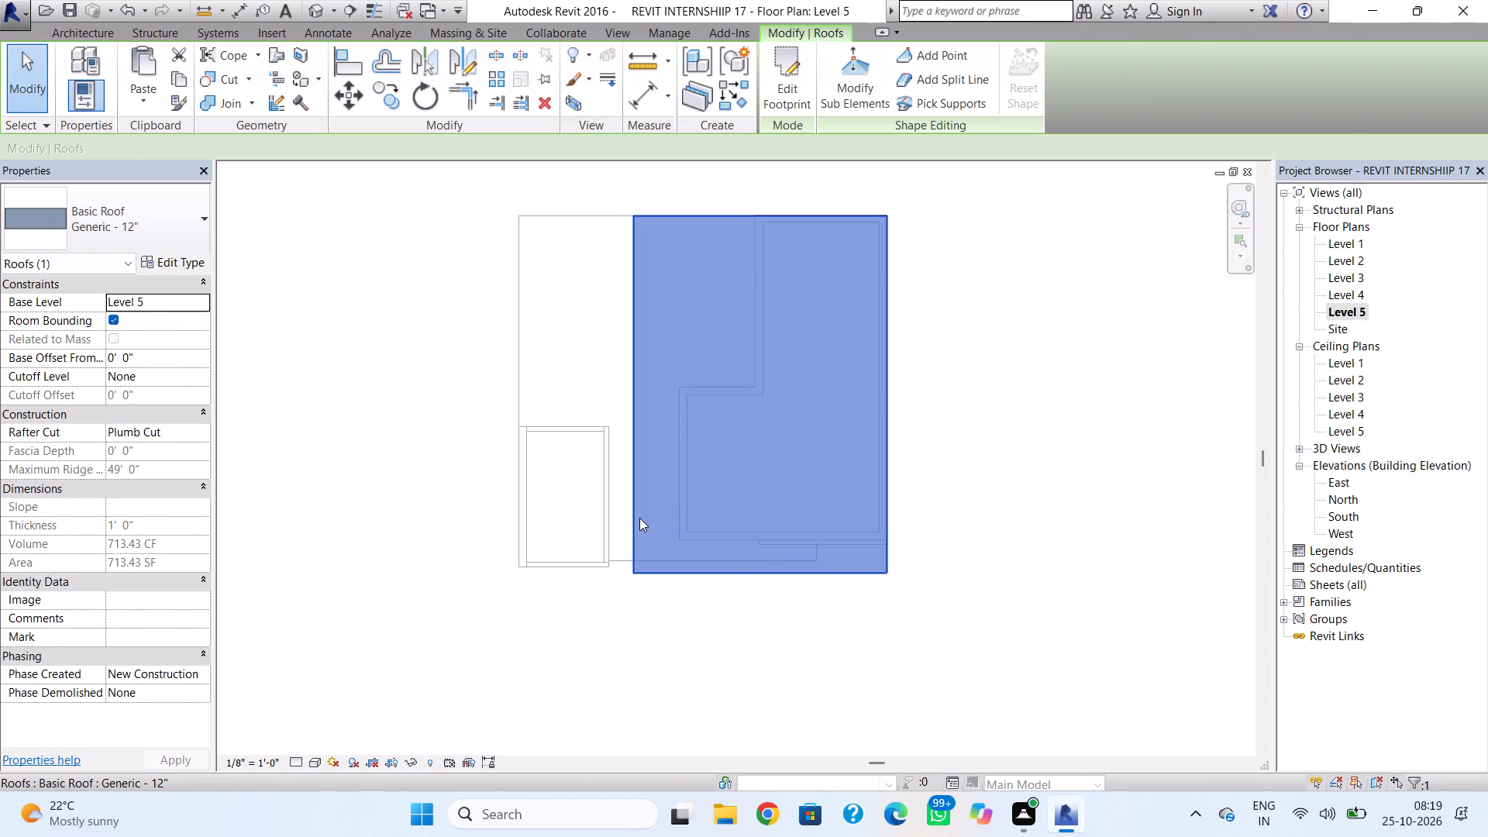
click(639, 518)
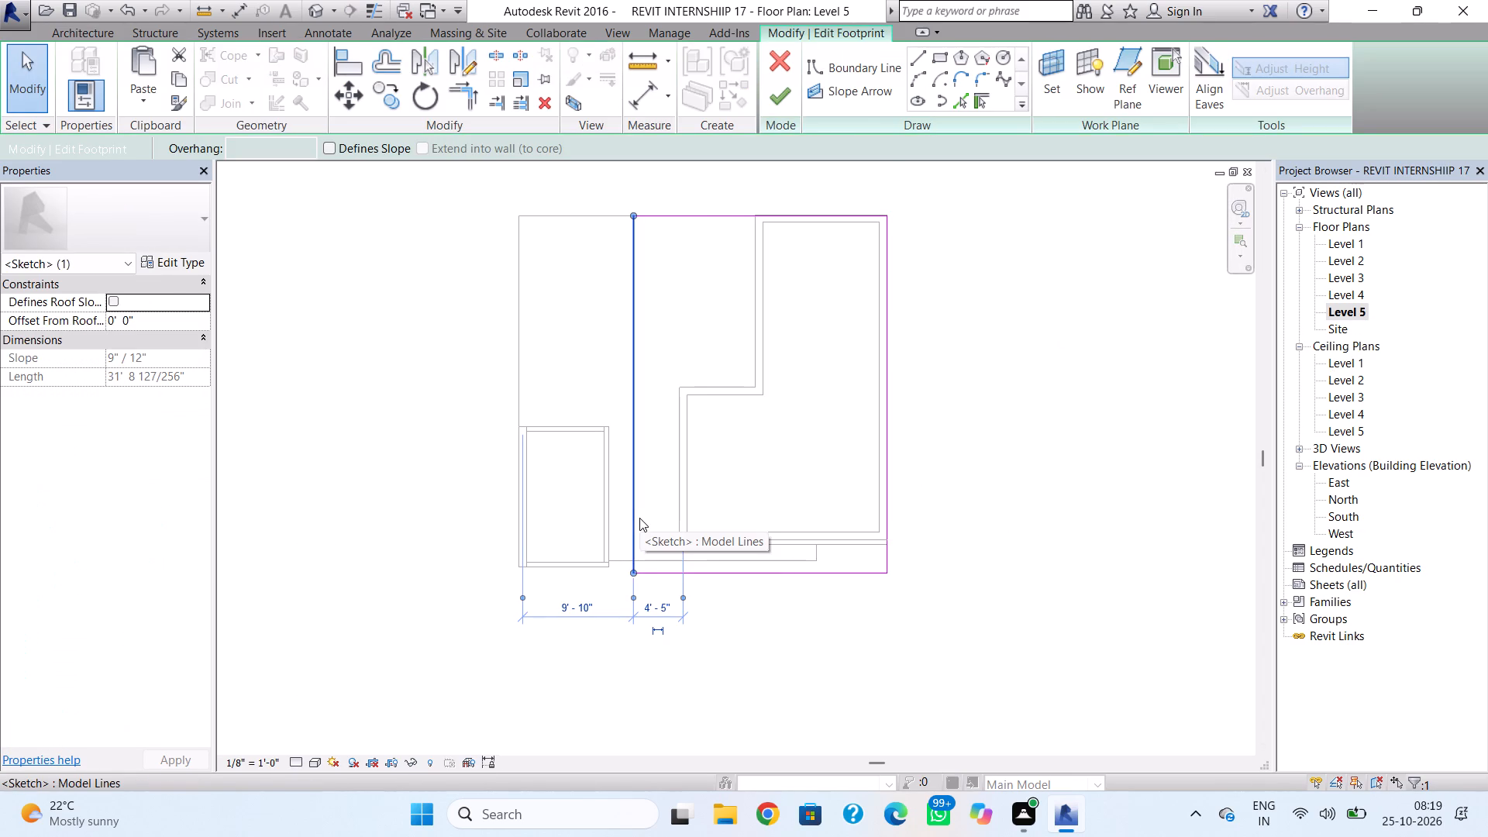
key(Left)
key(Left)
key(Escape)
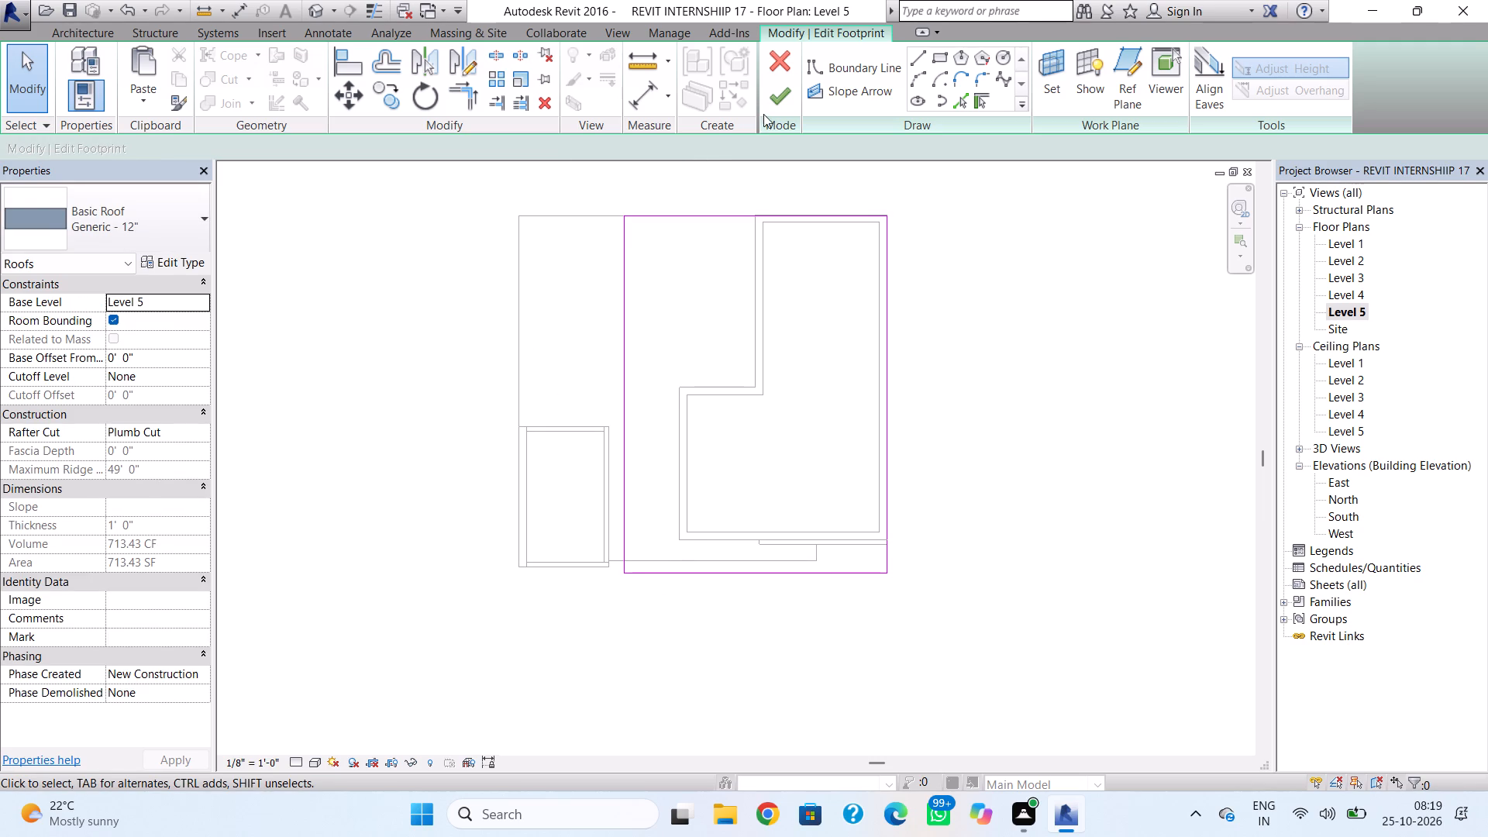
click(782, 105)
click(318, 11)
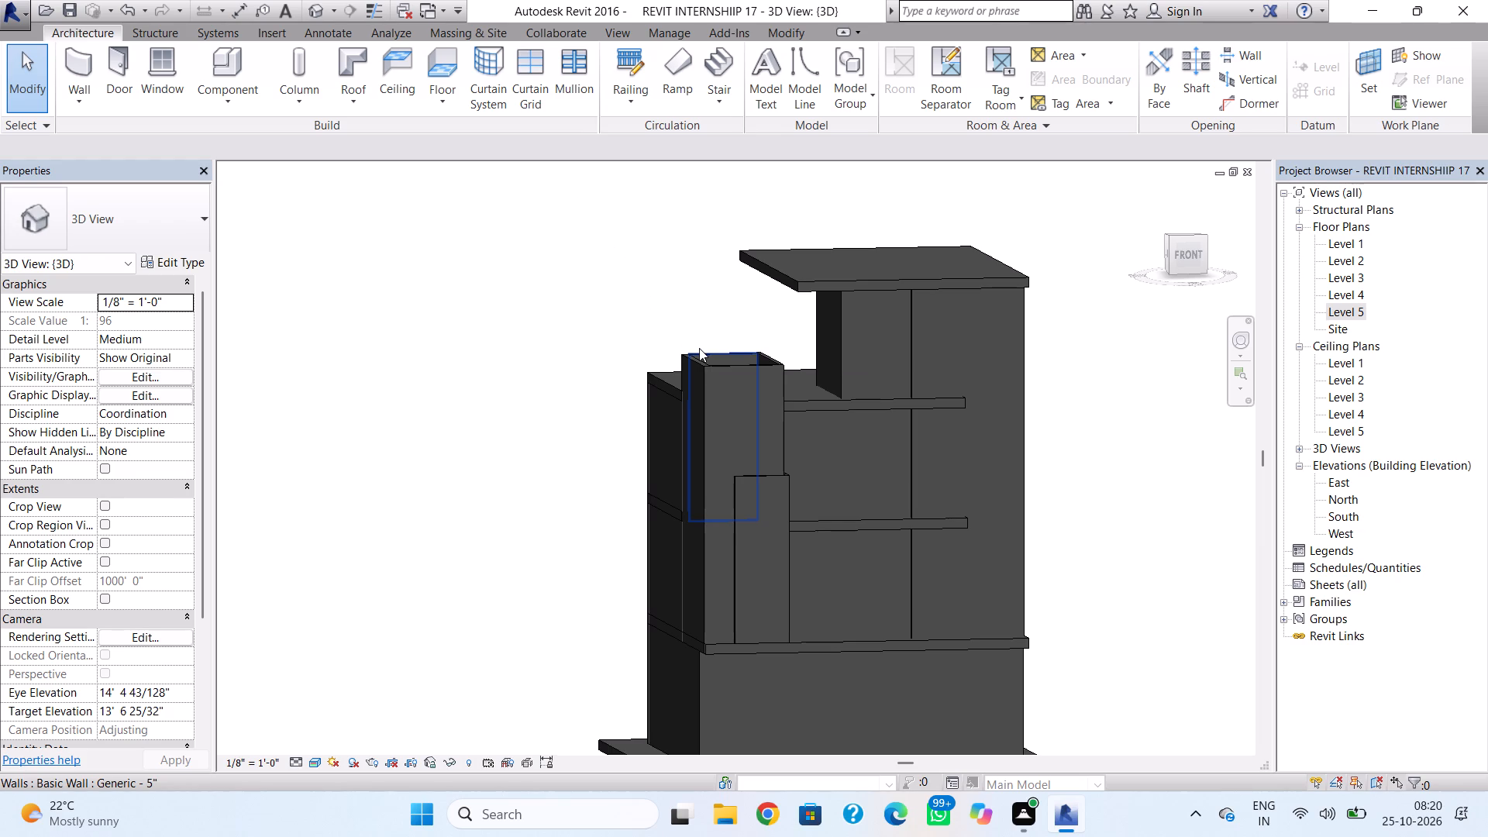
shift+right_drag(719, 346, 654, 403)
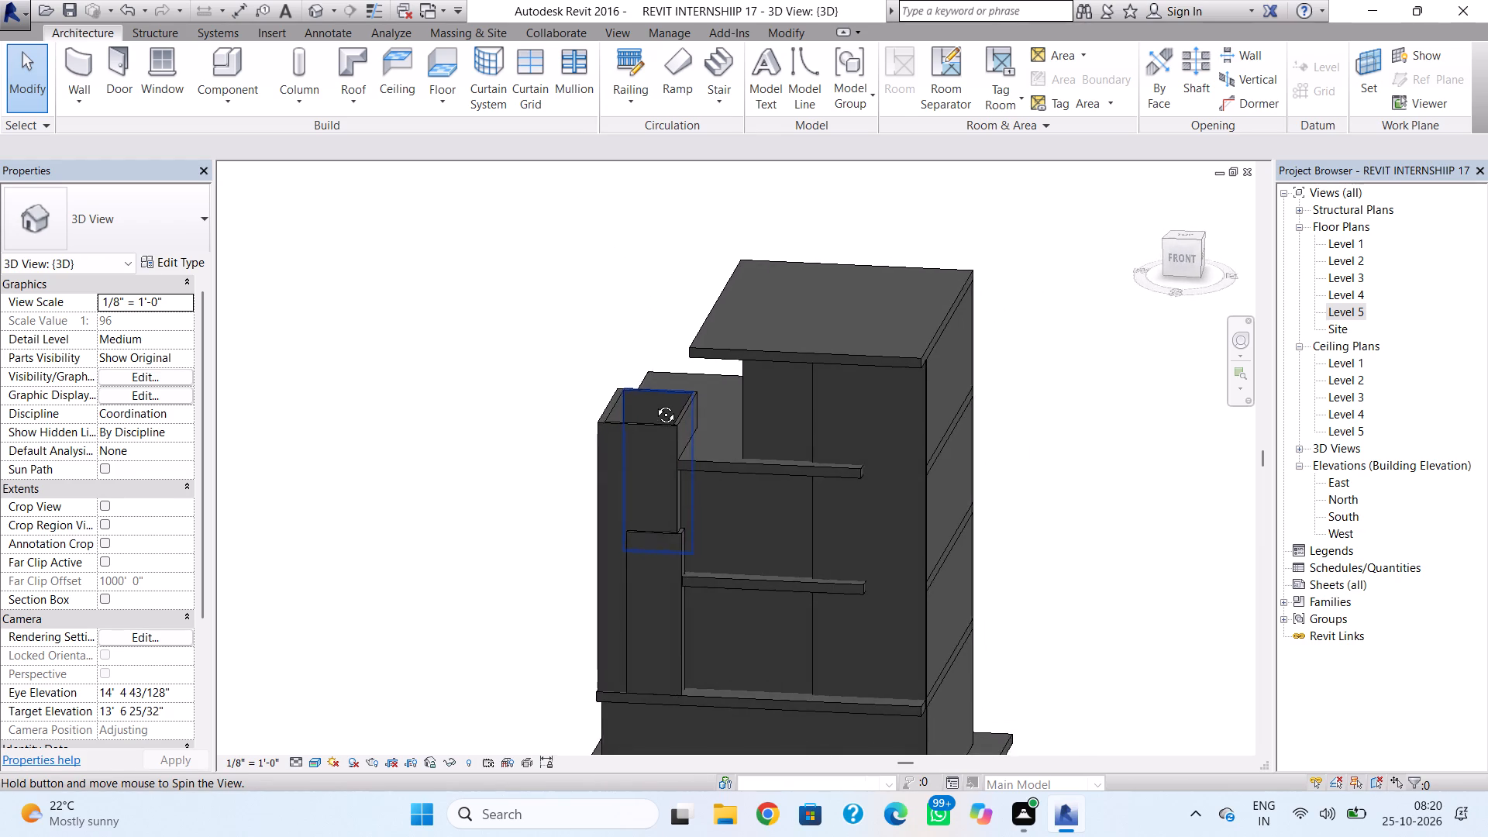
shift+right_drag(654, 403, 678, 360)
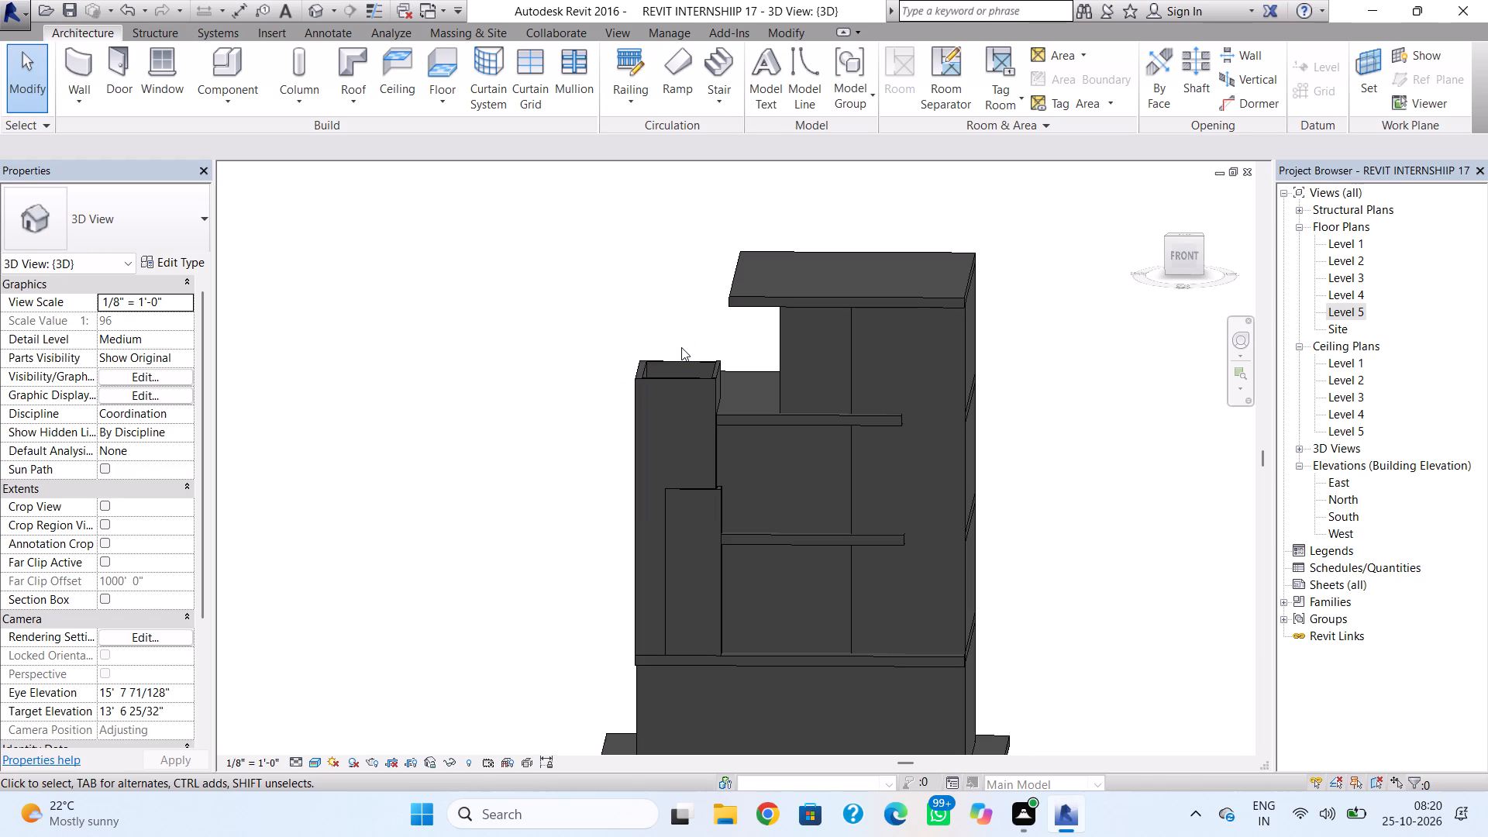
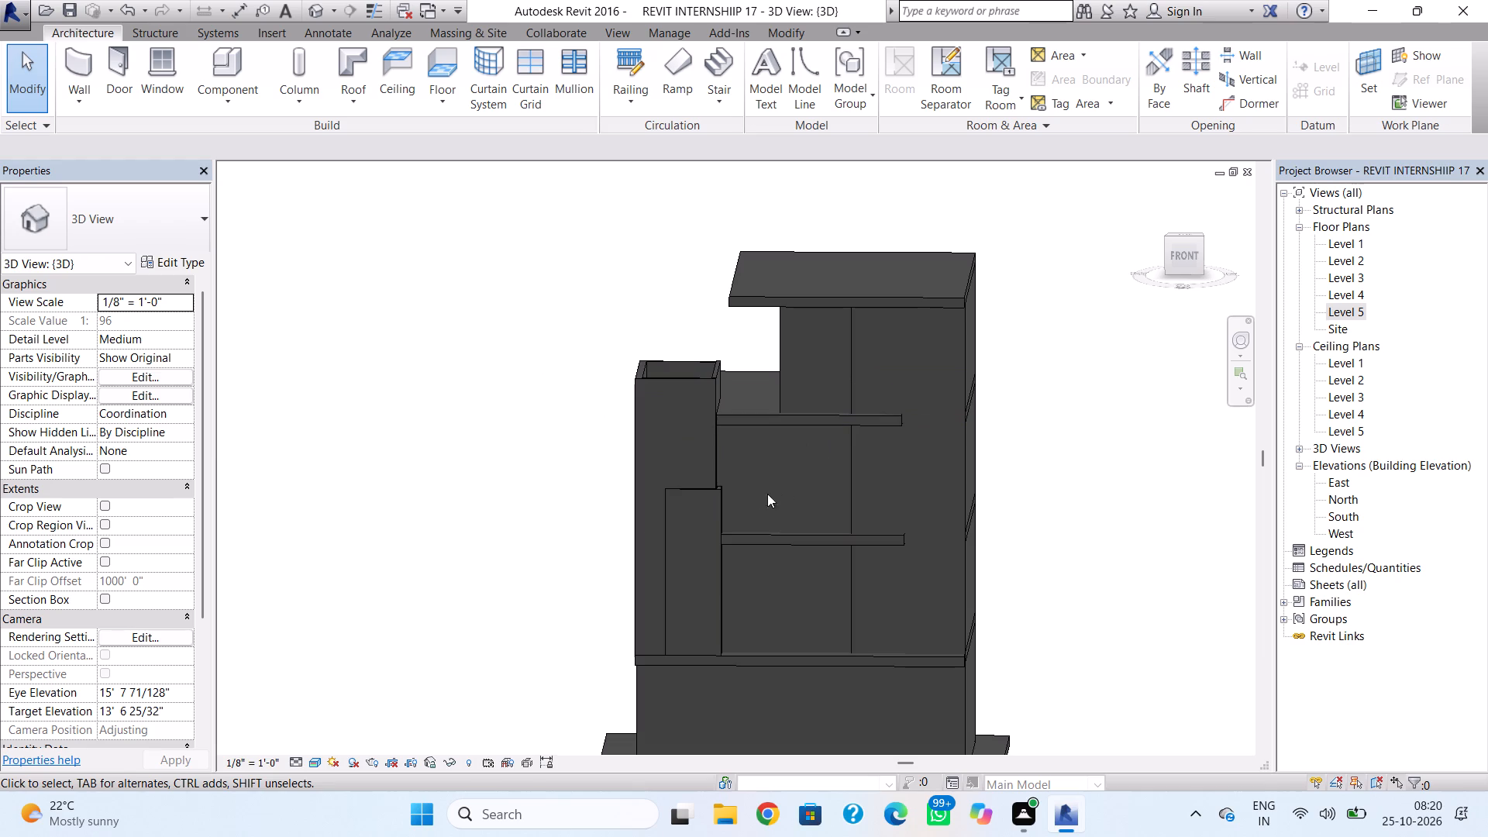
Create an in-place model component in the Walls family category, keeping the suggested name.
click(212, 108)
click(257, 165)
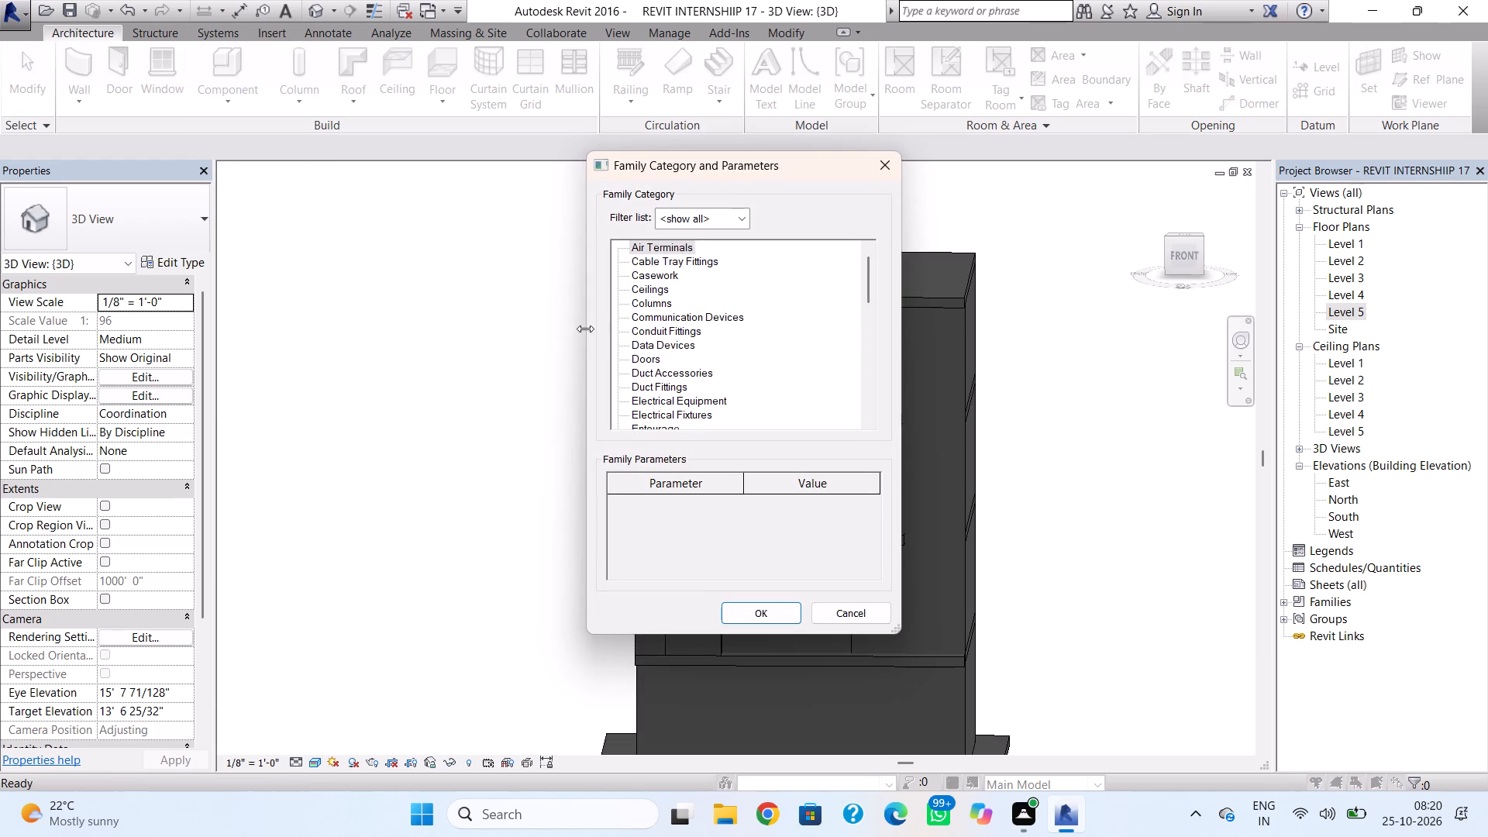
drag(865, 274, 873, 387)
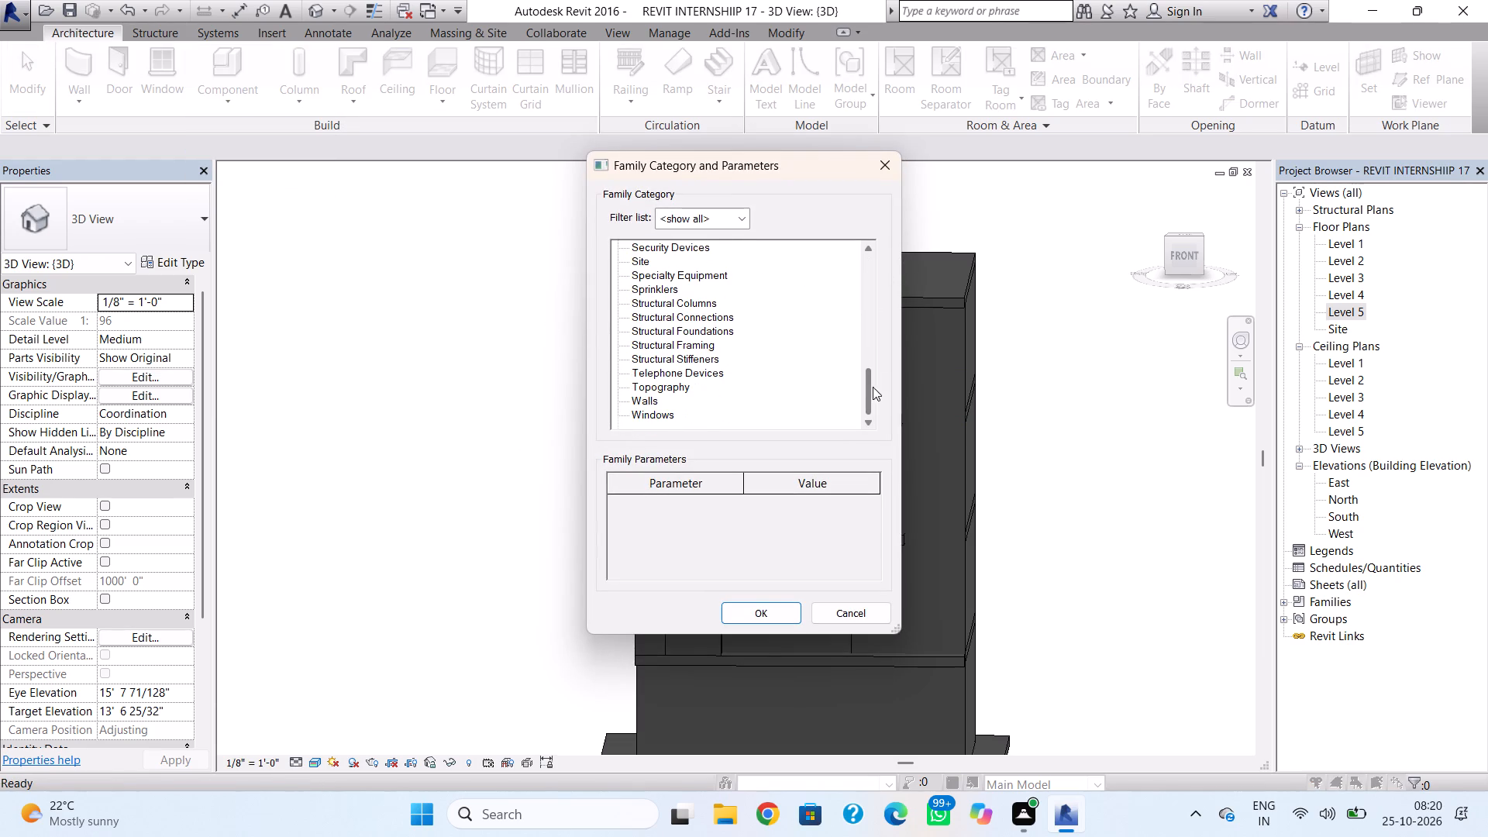
drag(873, 387, 873, 394)
click(649, 403)
click(757, 607)
click(770, 433)
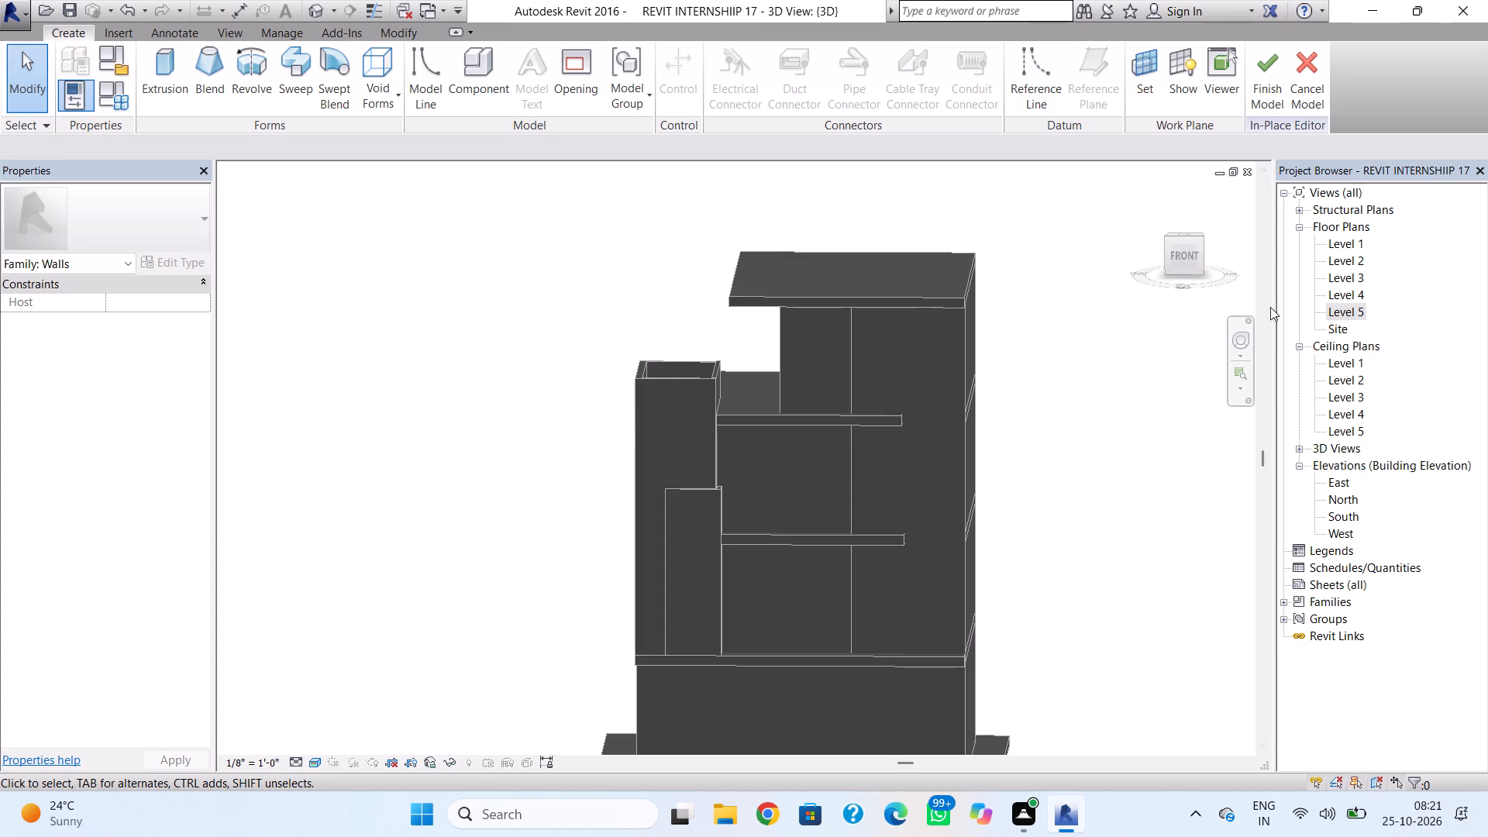
Start a solid extrusion and set its work plane by picking the front face of the Level 4 roof slab.
click(1193, 257)
shift+right_drag(859, 541, 877, 487)
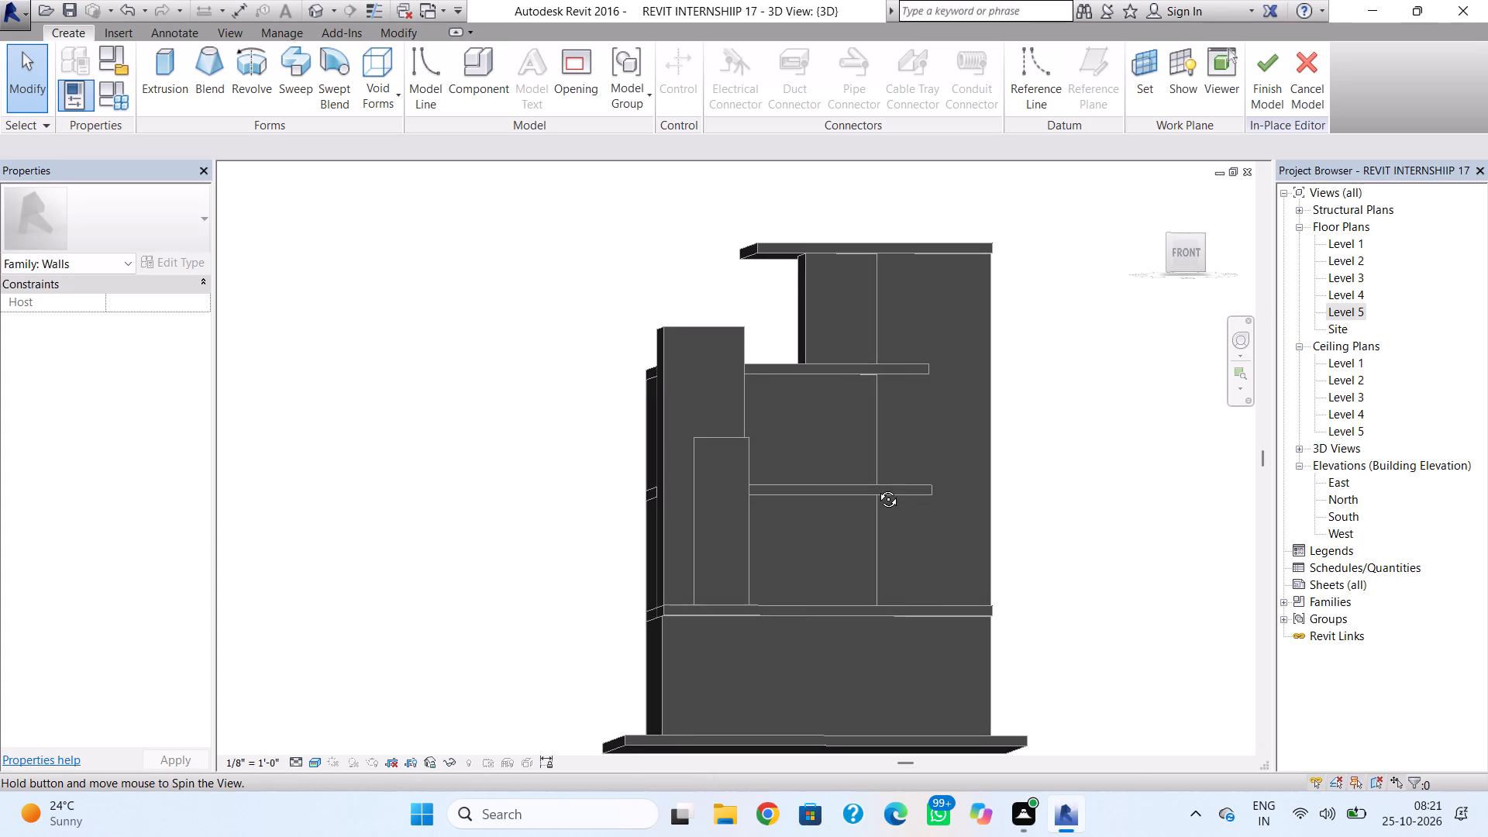
shift+right_drag(877, 487, 866, 482)
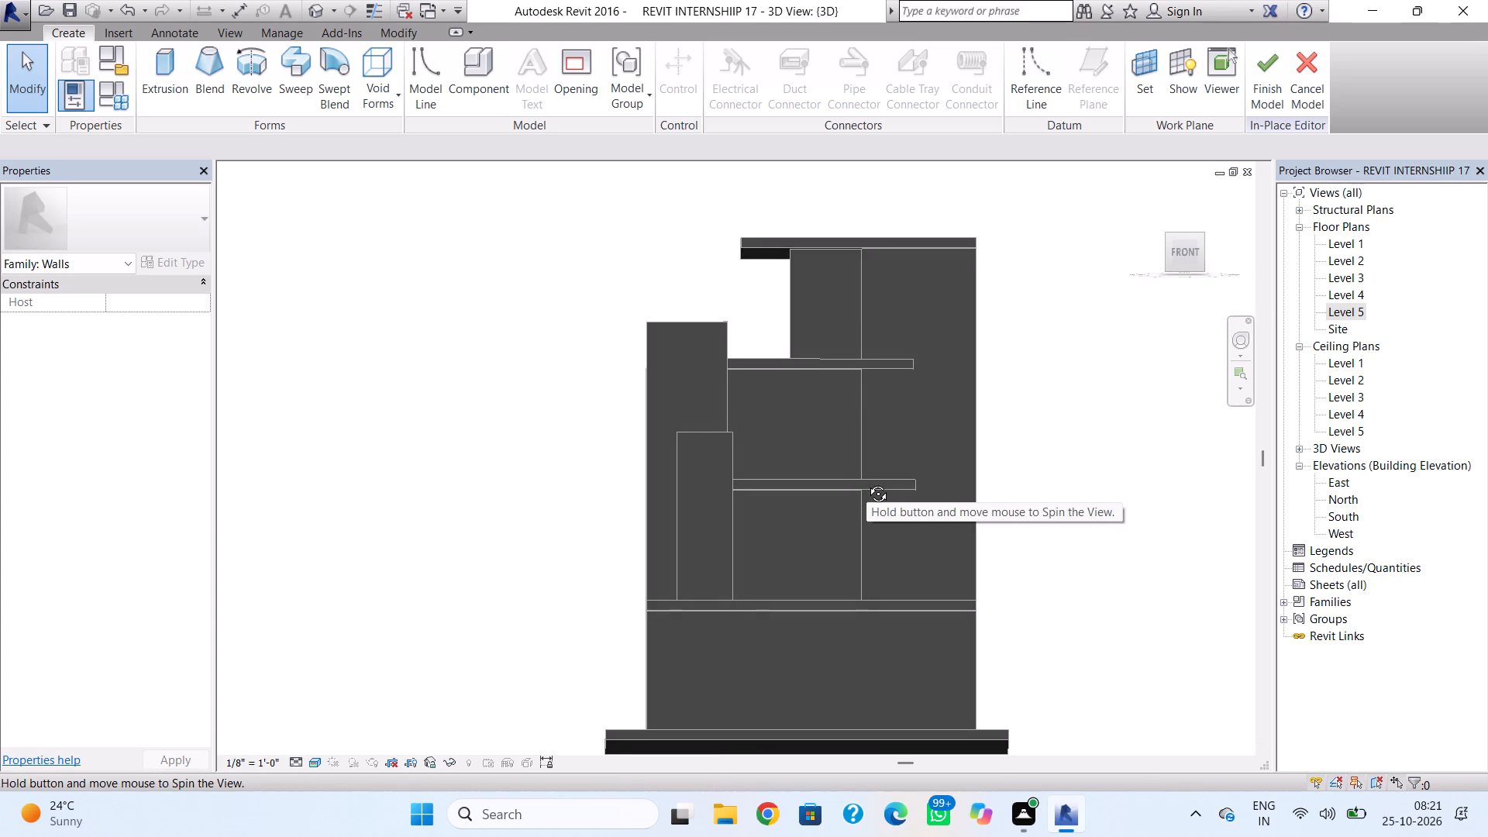
shift+right_drag(866, 482, 865, 495)
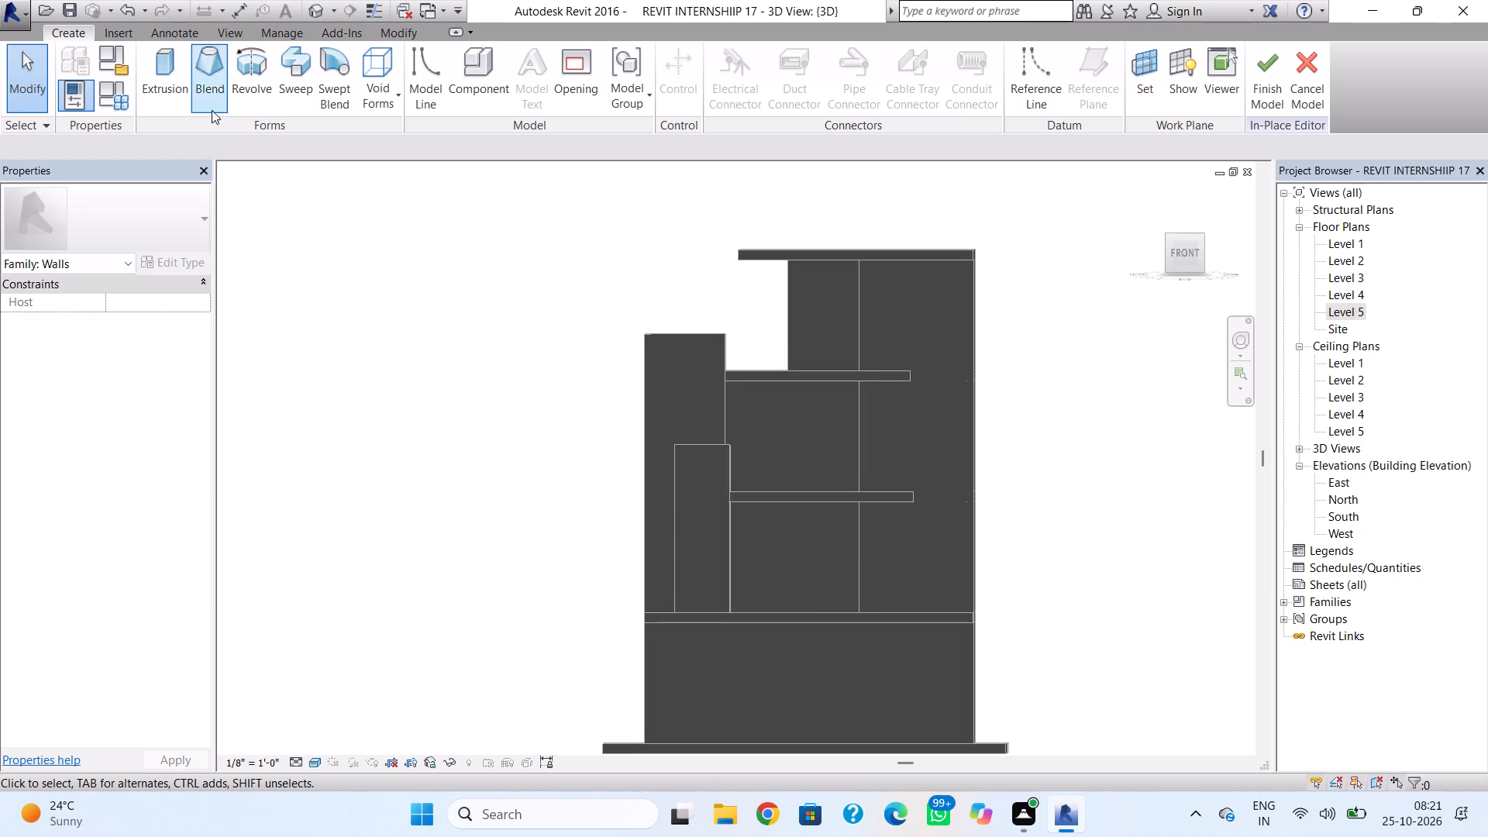
click(173, 73)
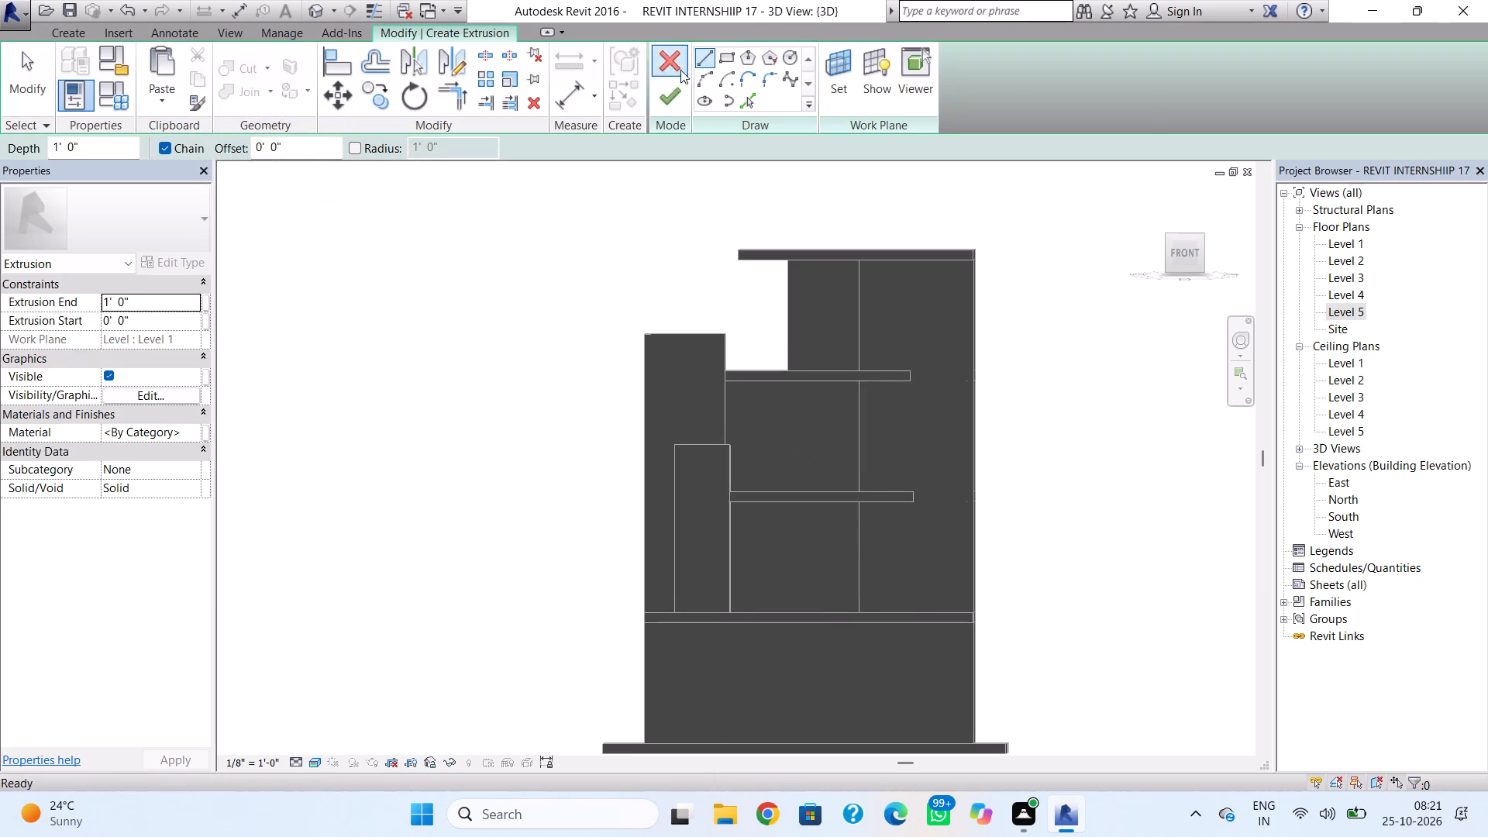
click(852, 90)
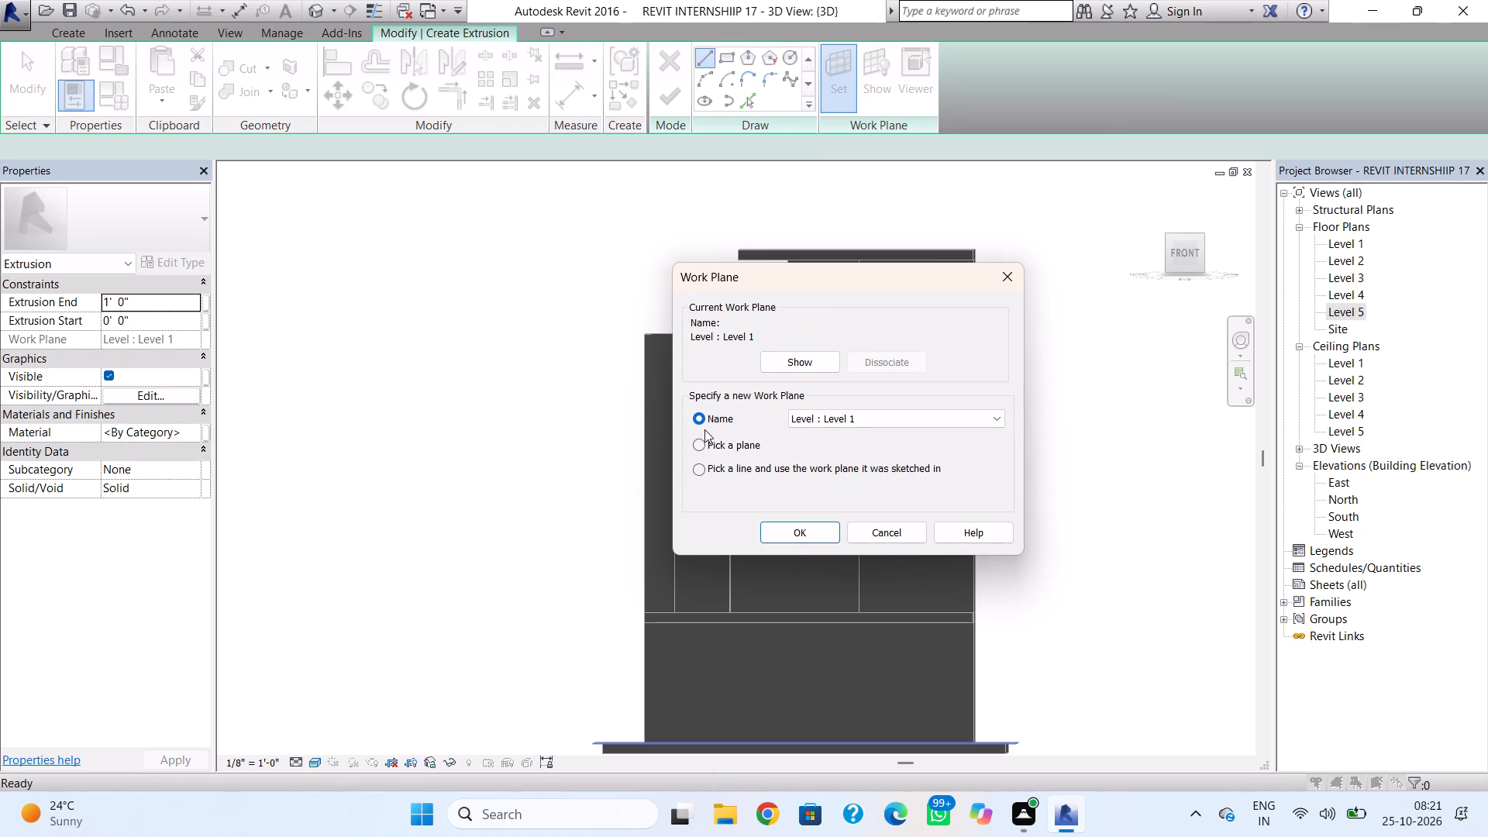
click(698, 443)
click(774, 534)
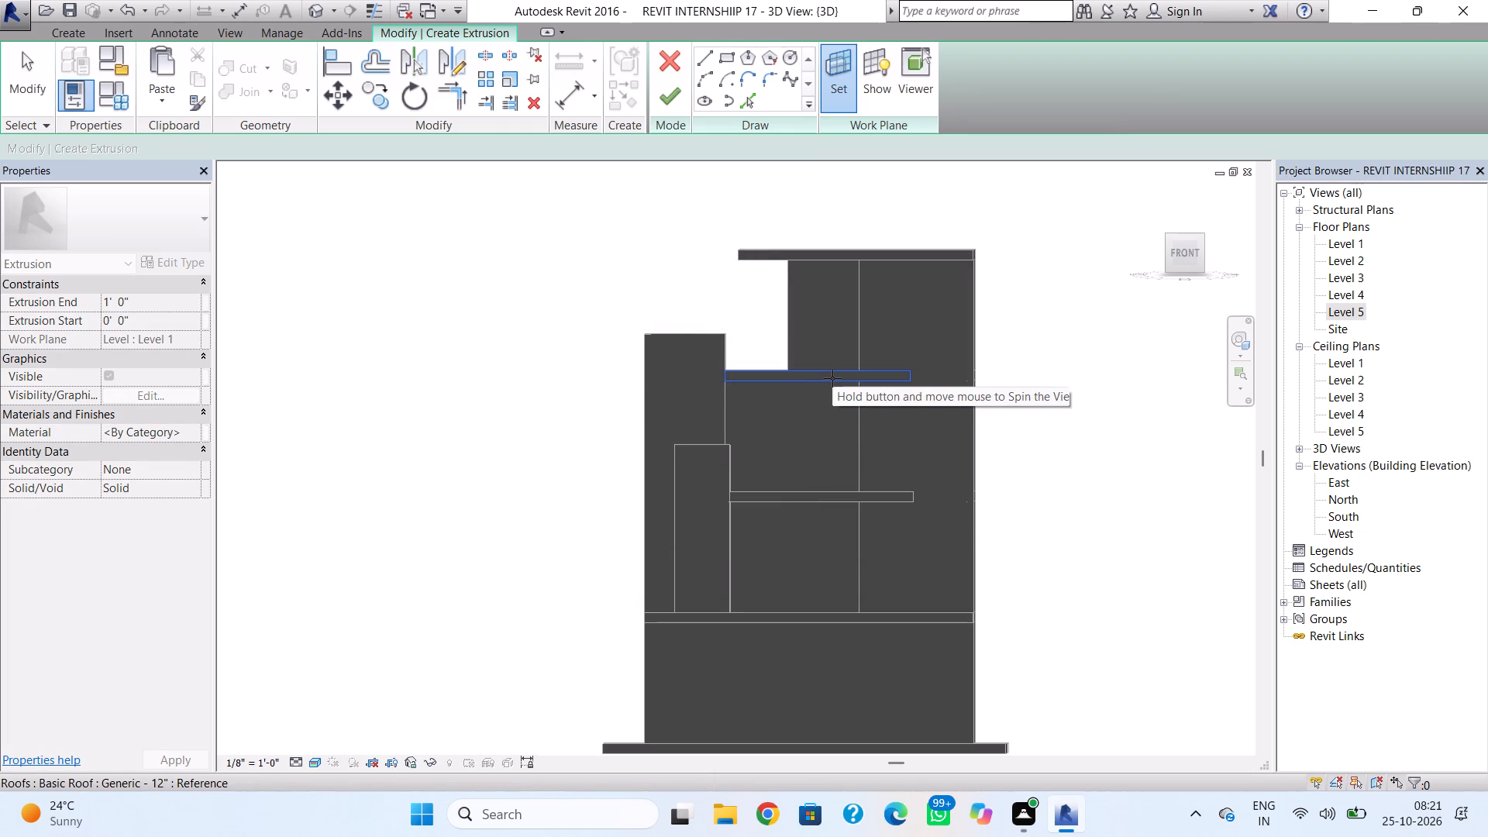
click(832, 378)
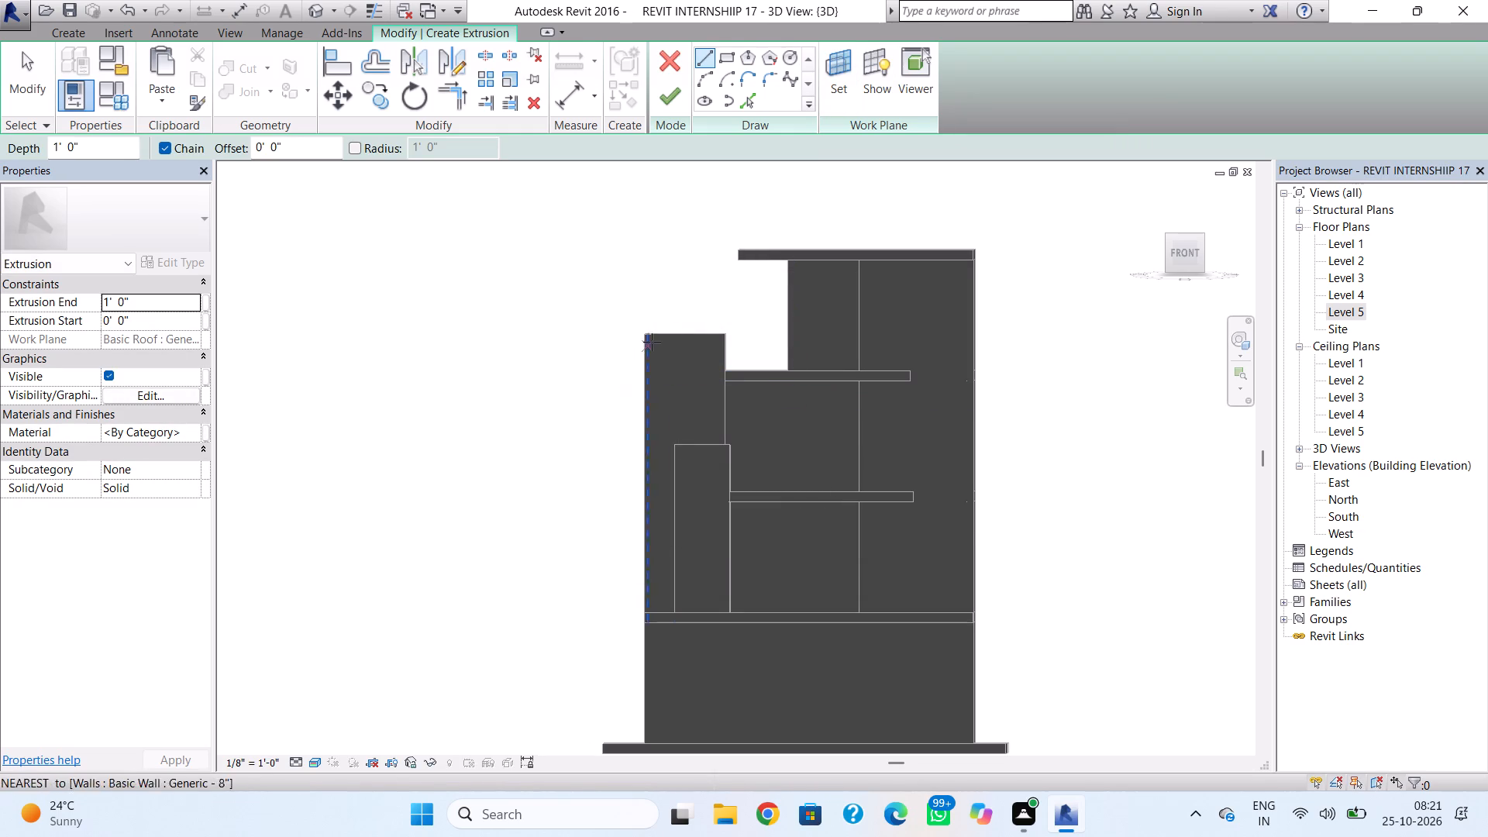
Sketch the frame's outer edges along the Level 4 slab's top, down from its free end, and back along the Level 3 slab's underside.
click(730, 372)
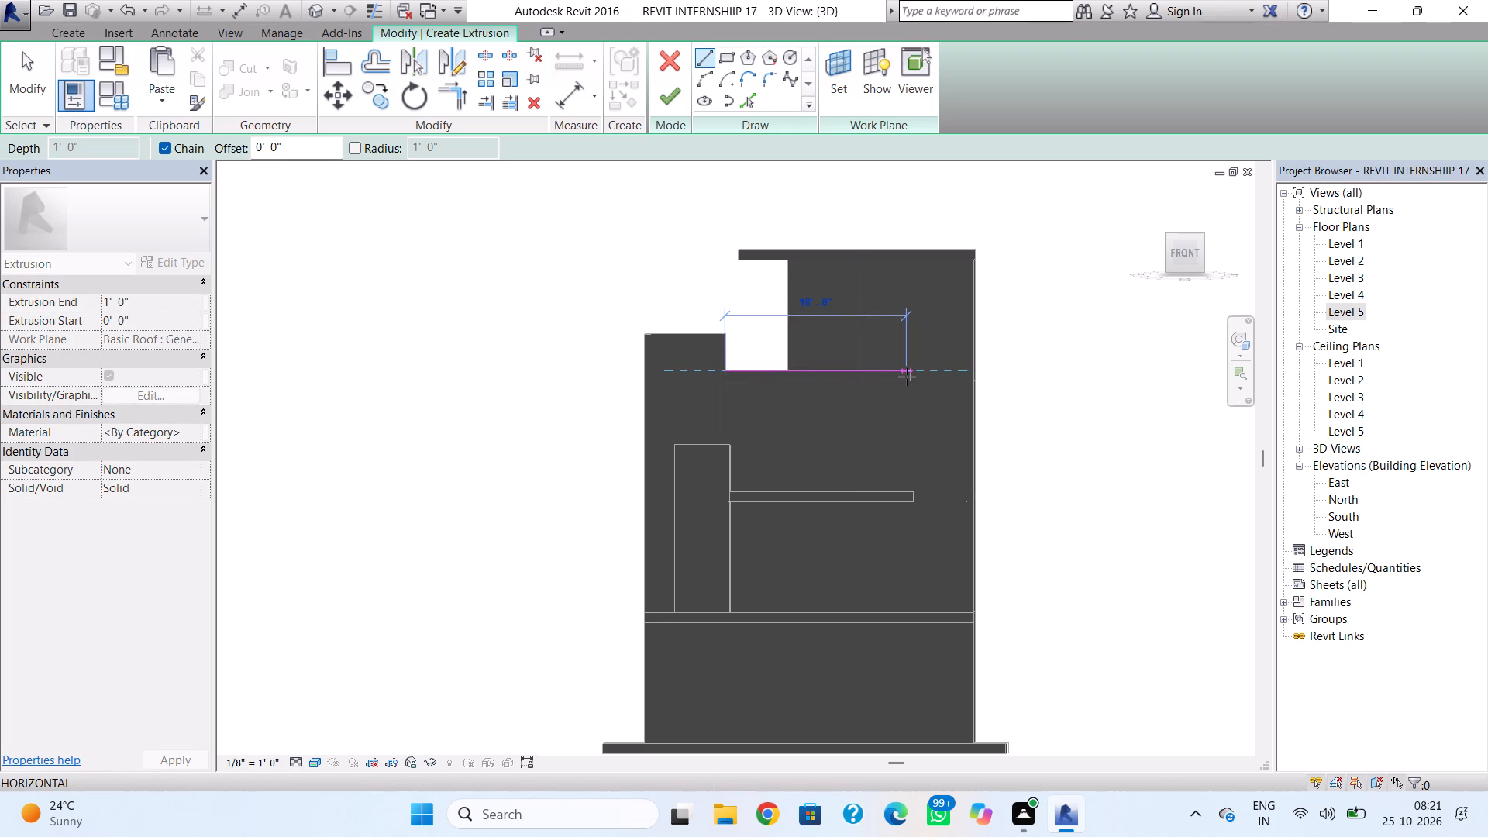
scroll(909, 377, up, 3)
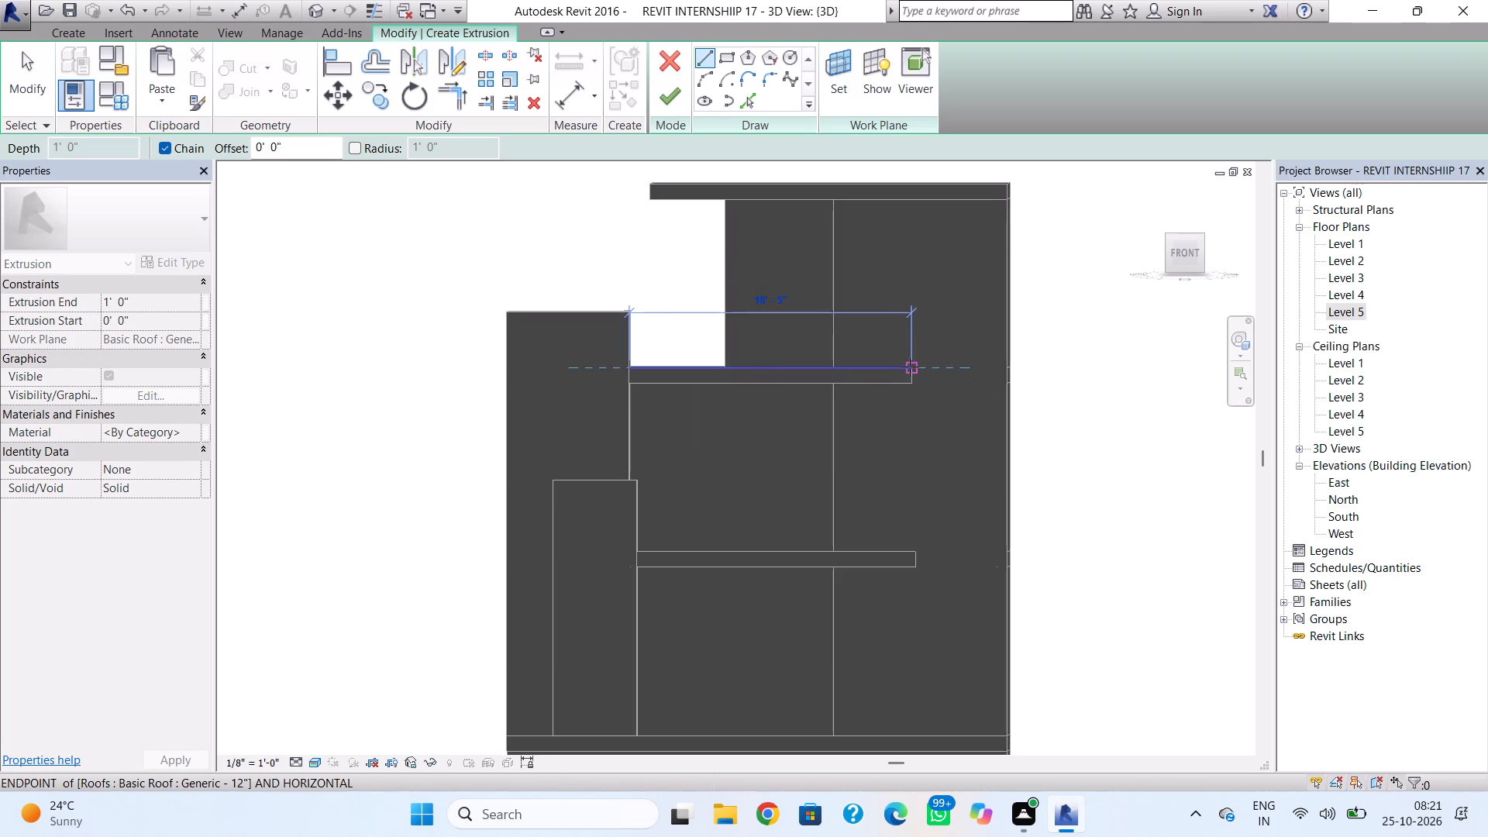
click(912, 363)
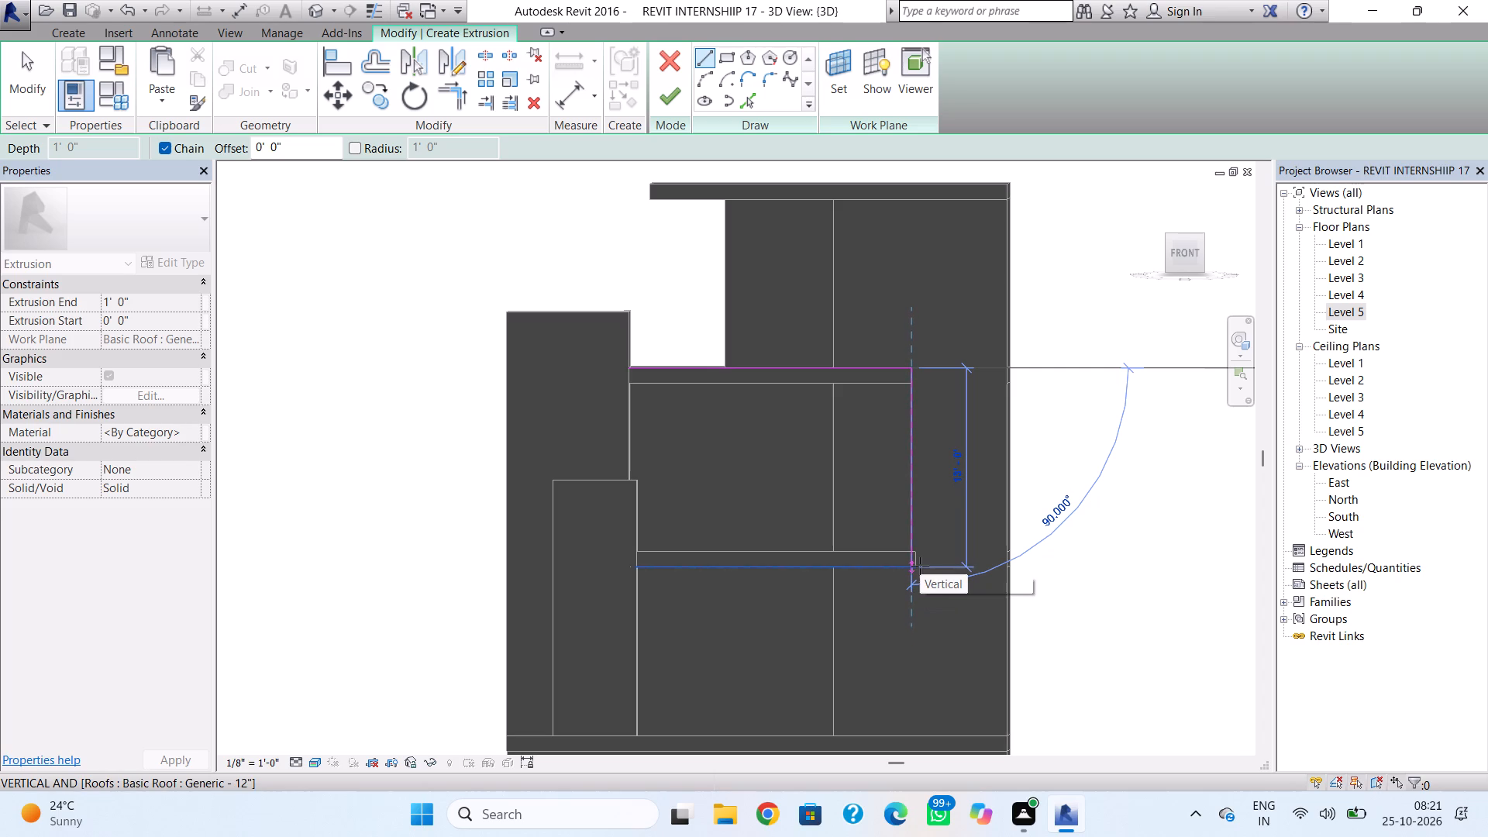
click(920, 566)
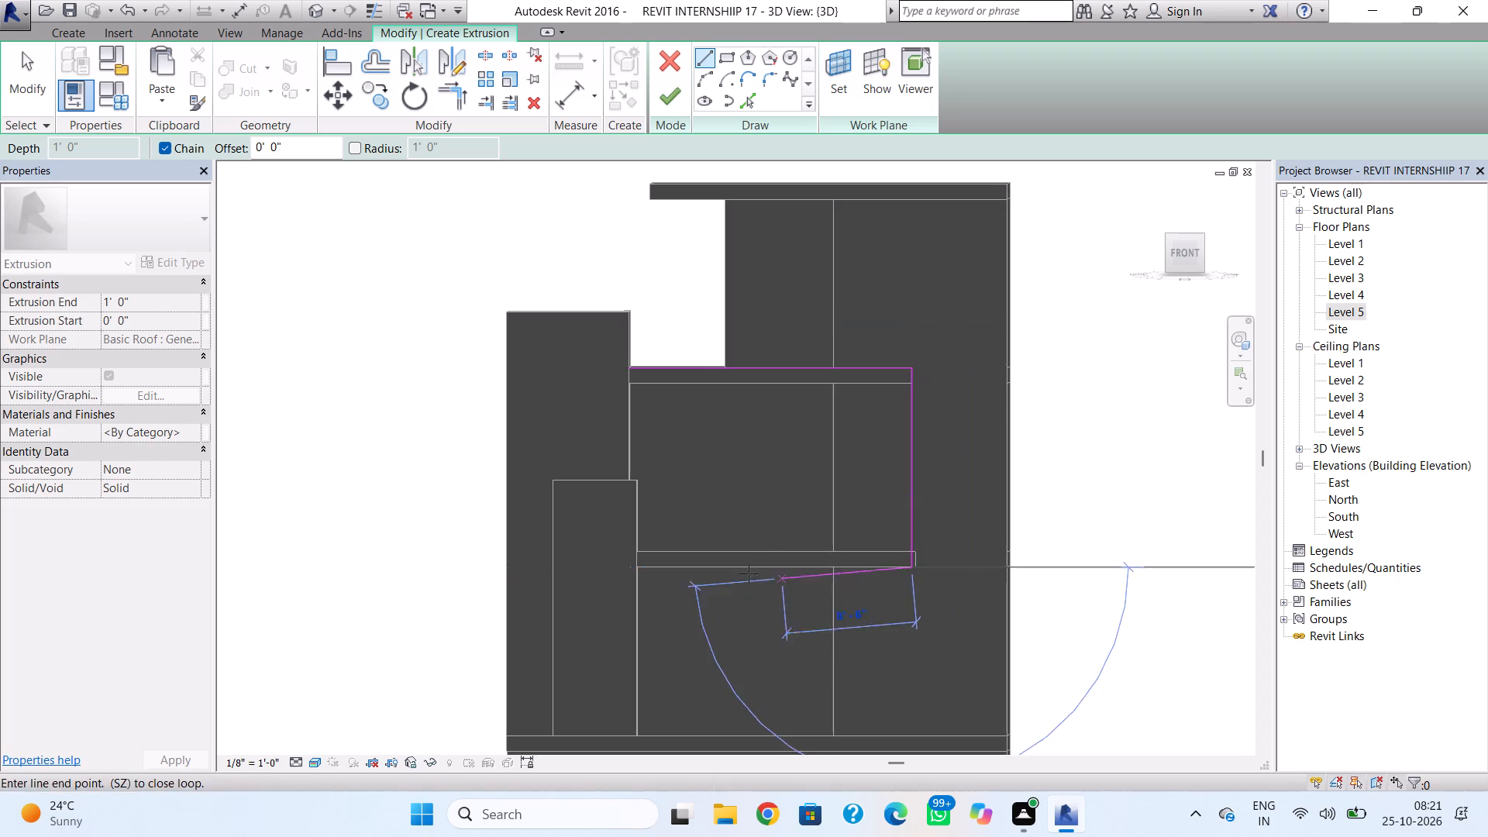
click(635, 562)
Close the C-shaped frame profile with short end lines at the tower and inner edges parallel to the outer top, side and bottom.
drag(643, 532, 650, 529)
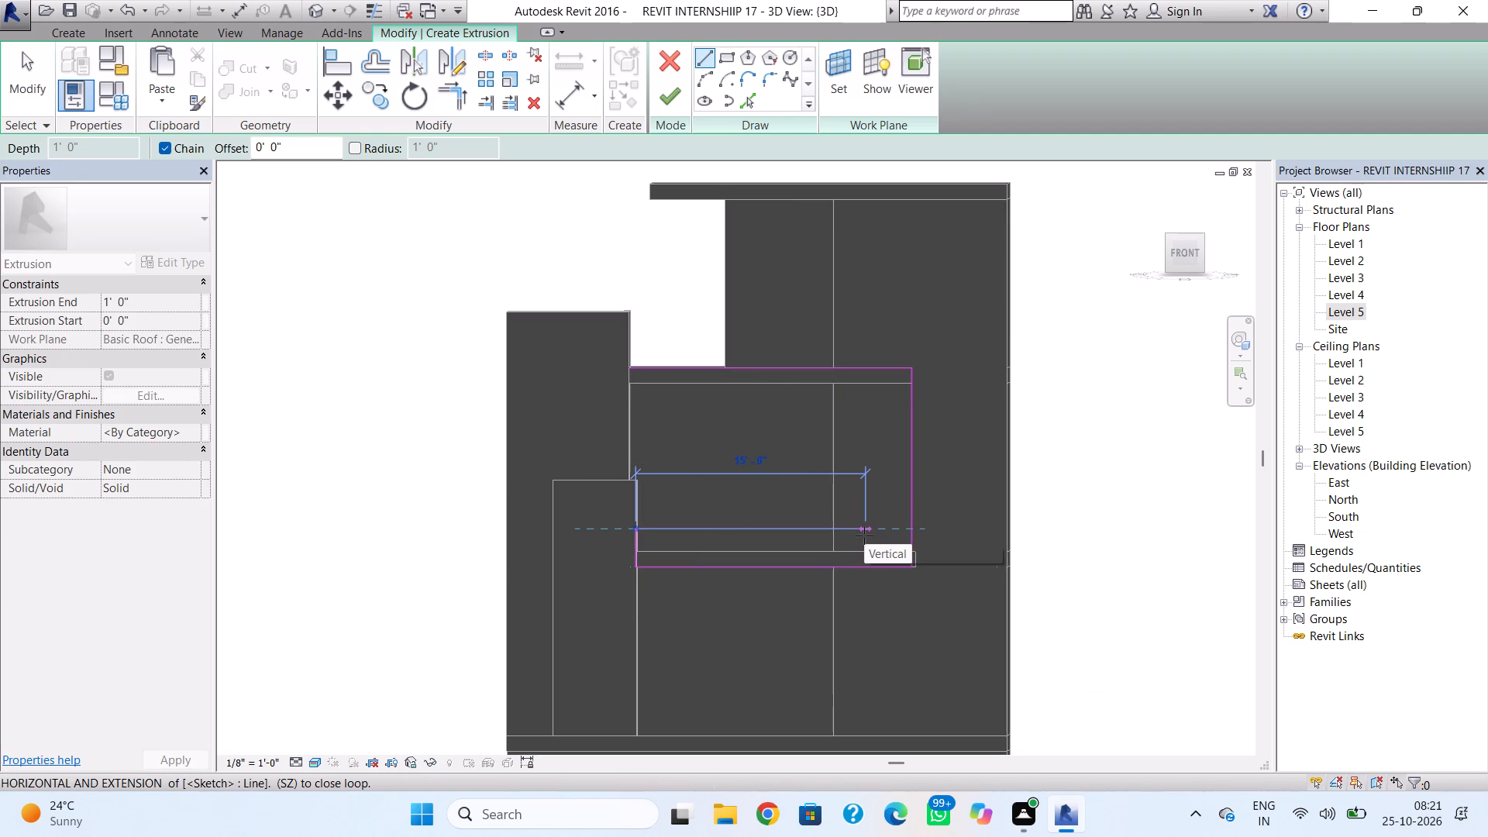
click(886, 525)
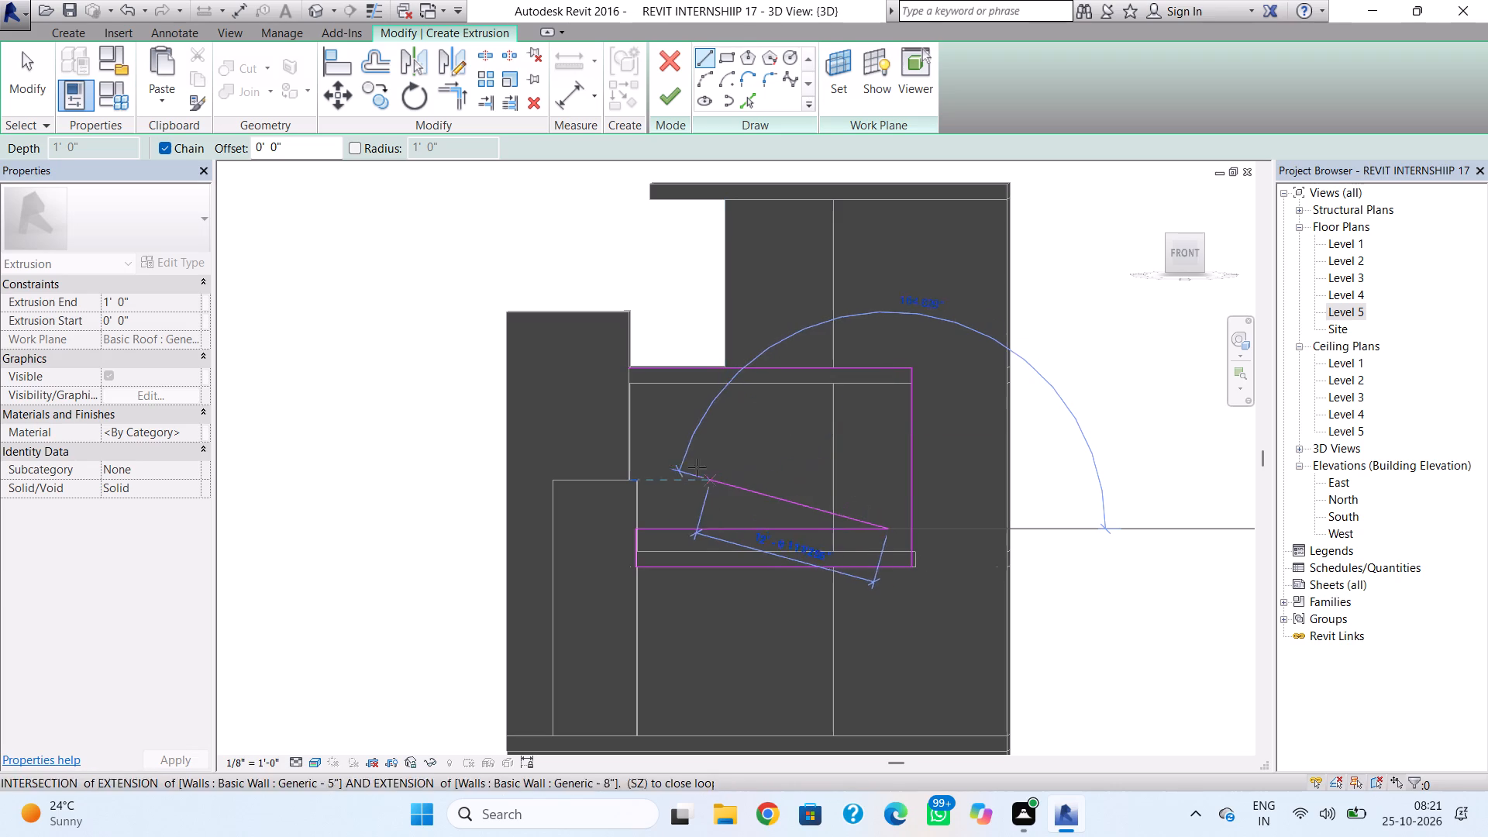
key(Escape)
click(634, 361)
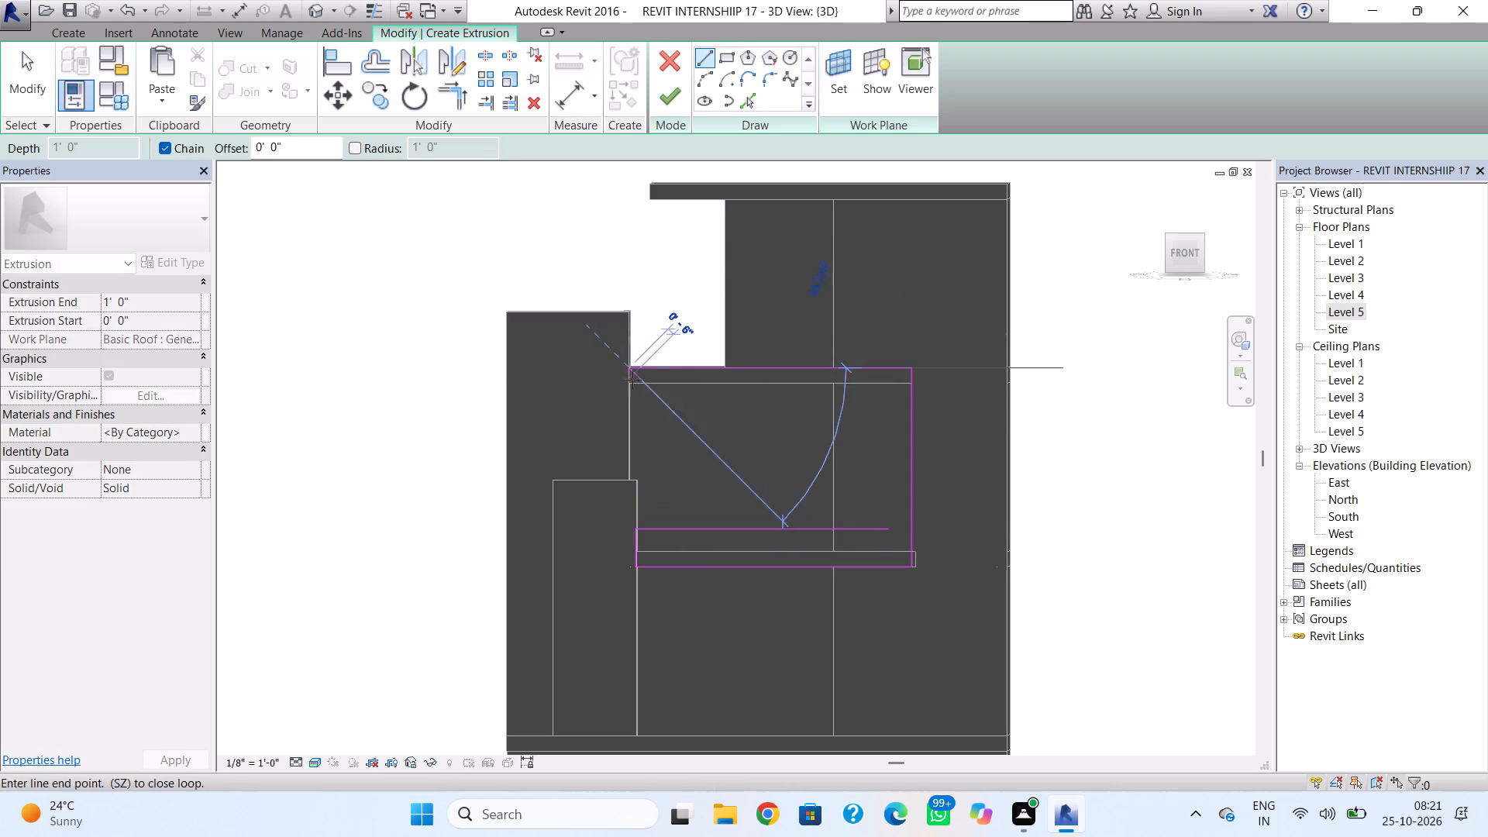
click(632, 404)
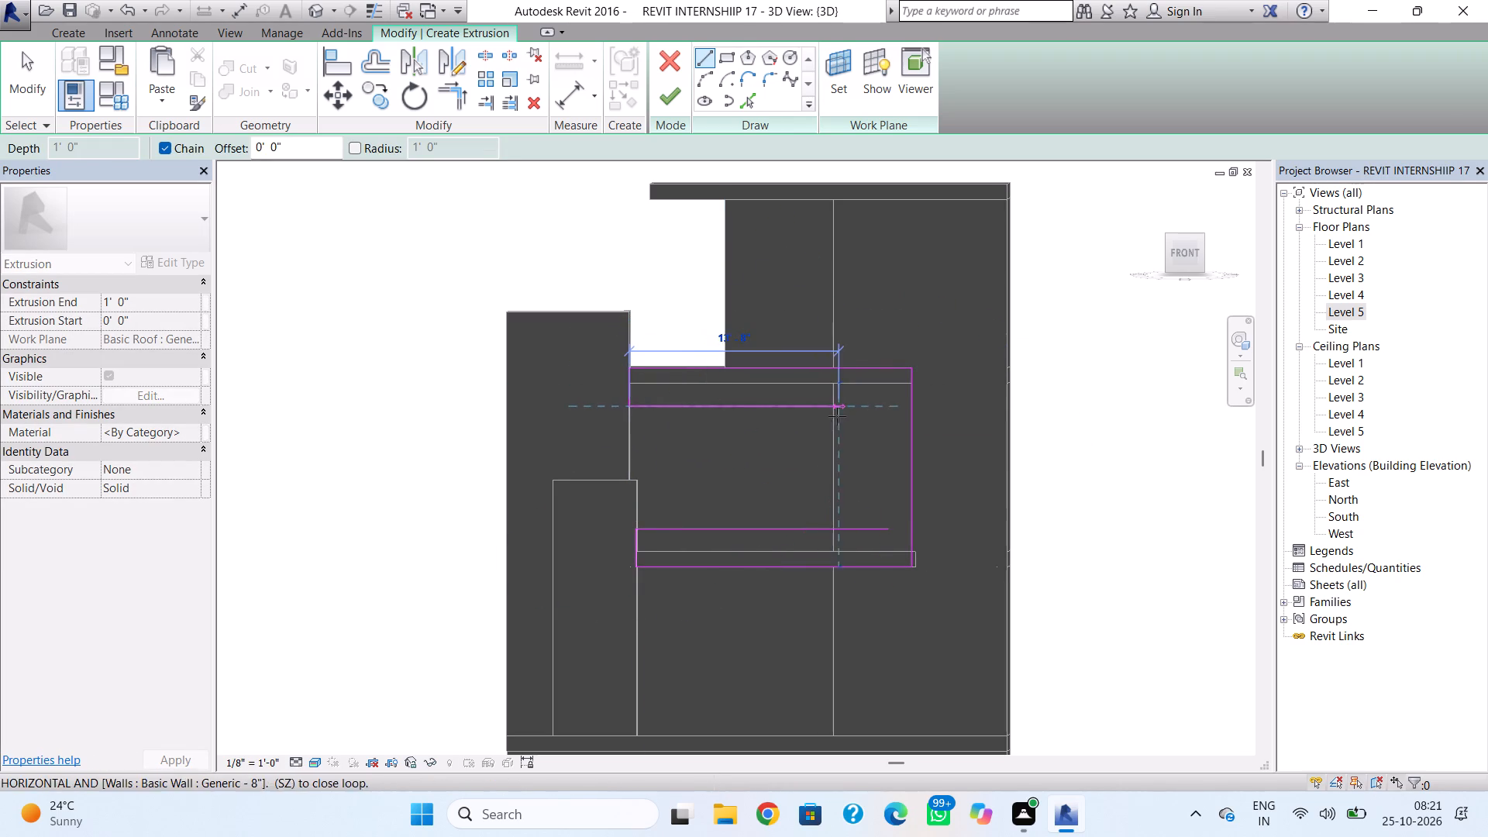
click(880, 412)
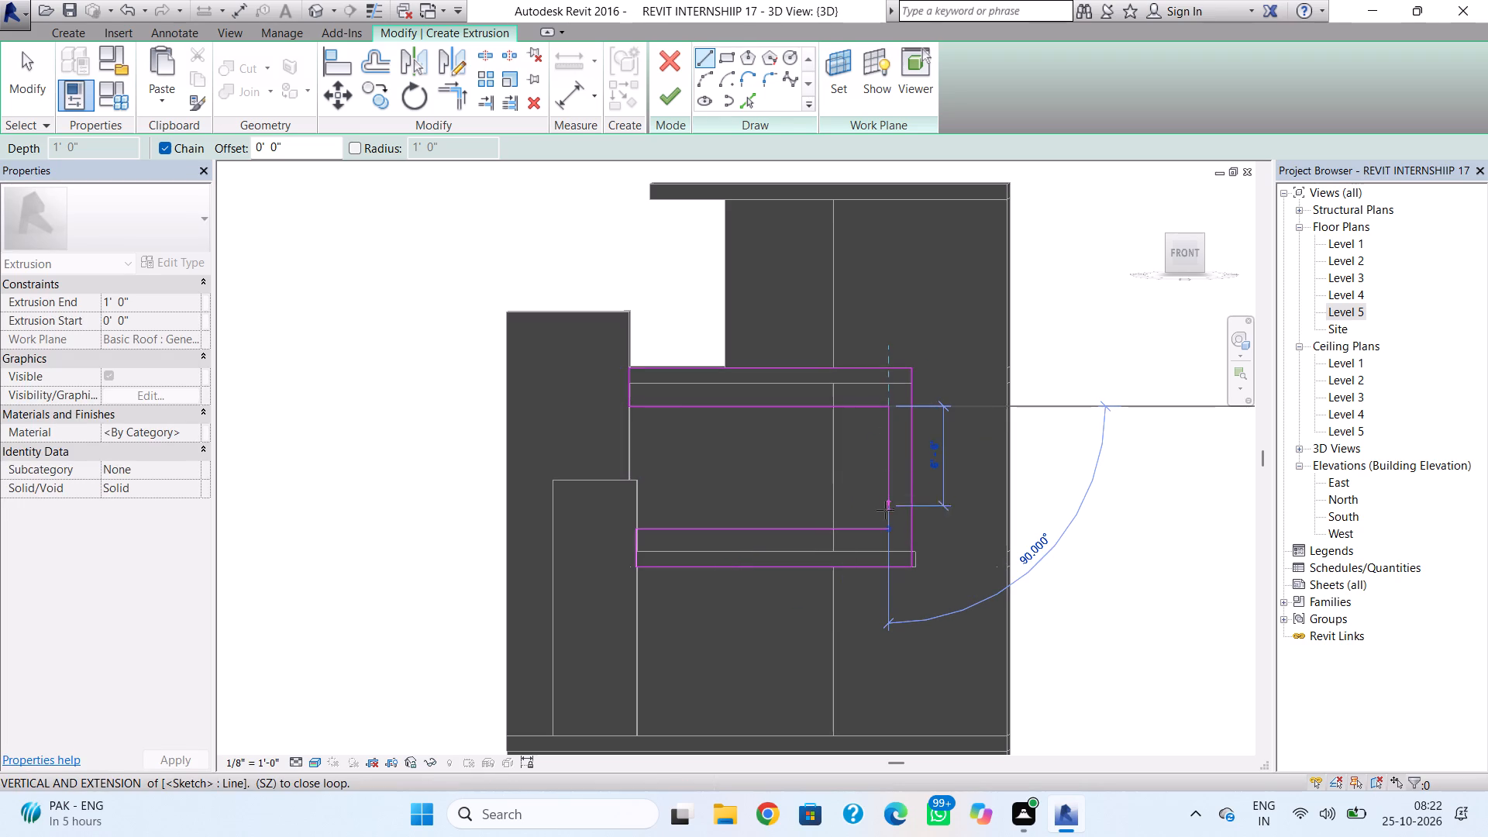
click(887, 523)
key(Escape)
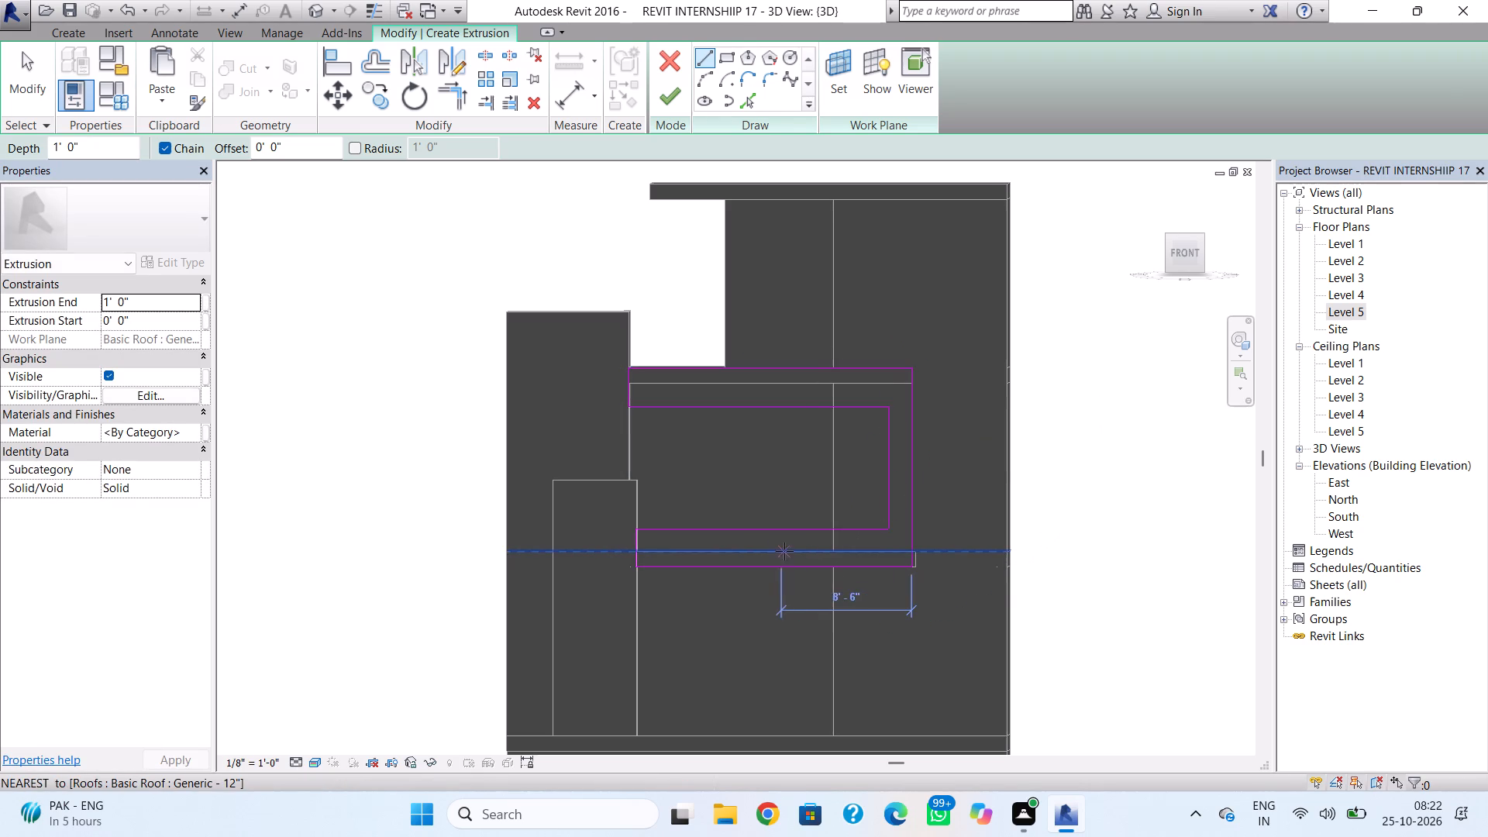
Finish the C-shaped extrusion with a 1' 0" depth and complete the in-place wall model.
click(665, 101)
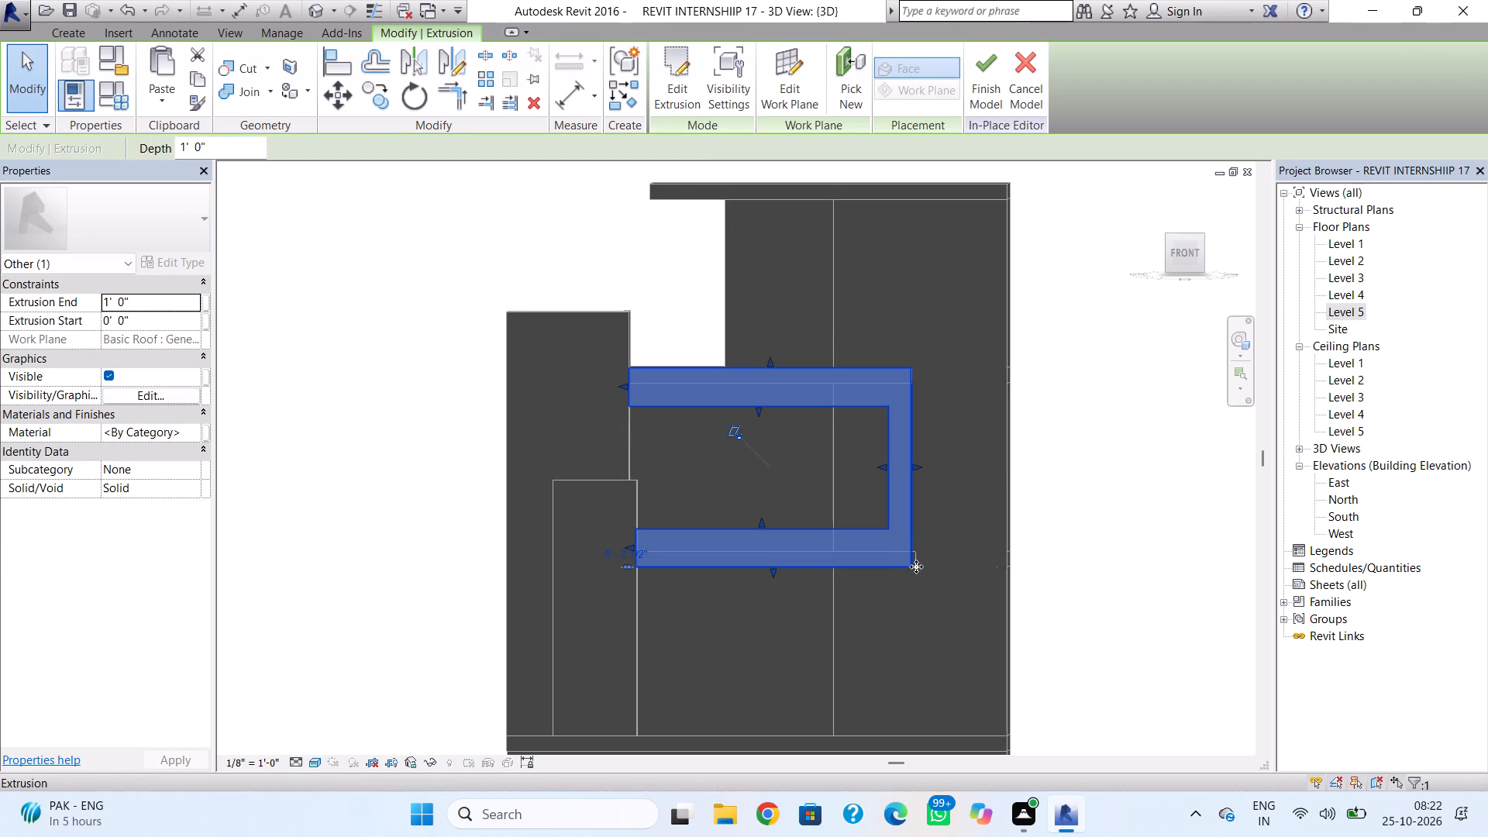
click(987, 69)
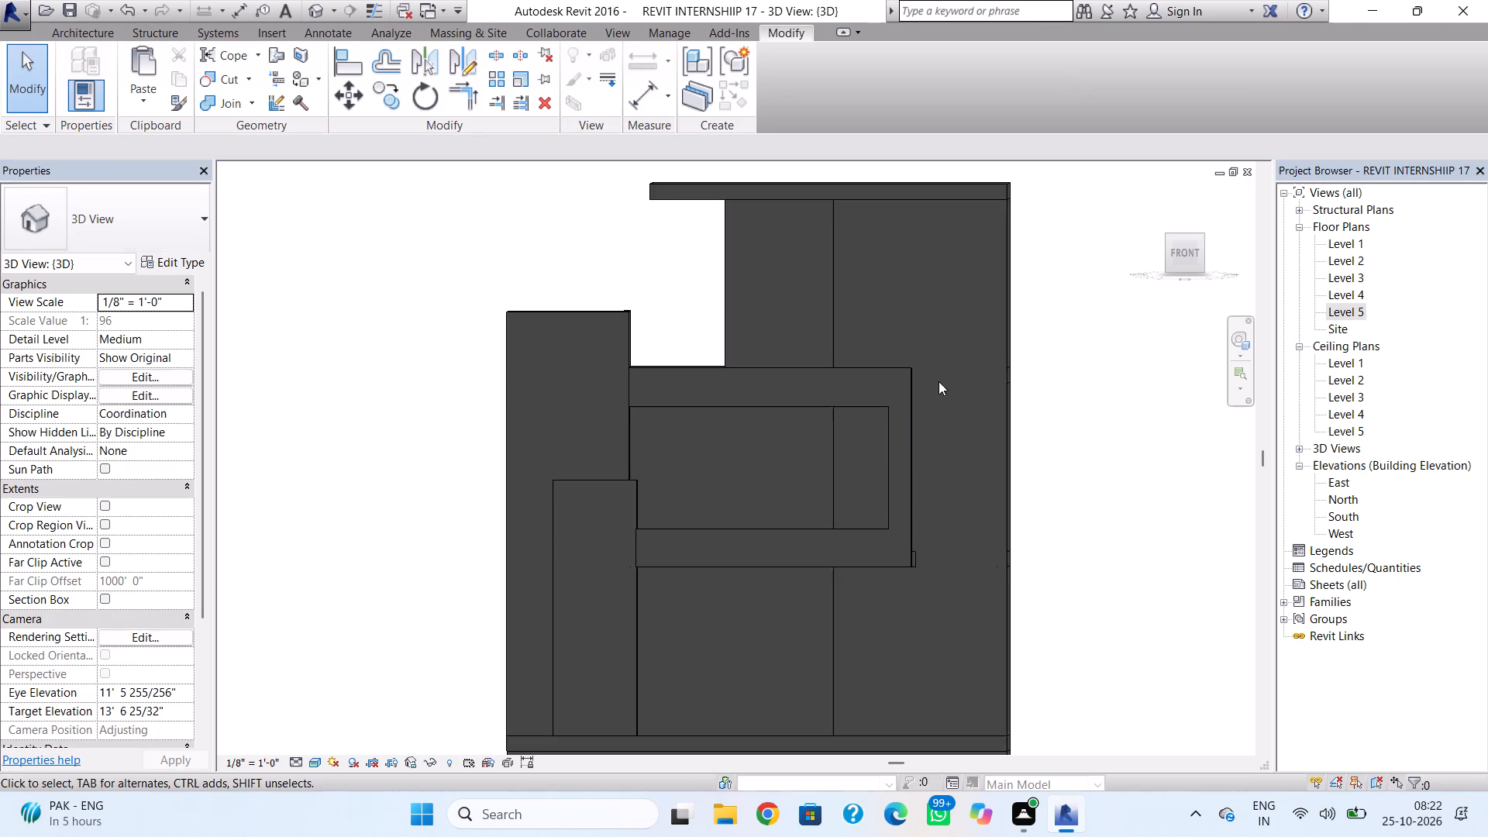
click(917, 557)
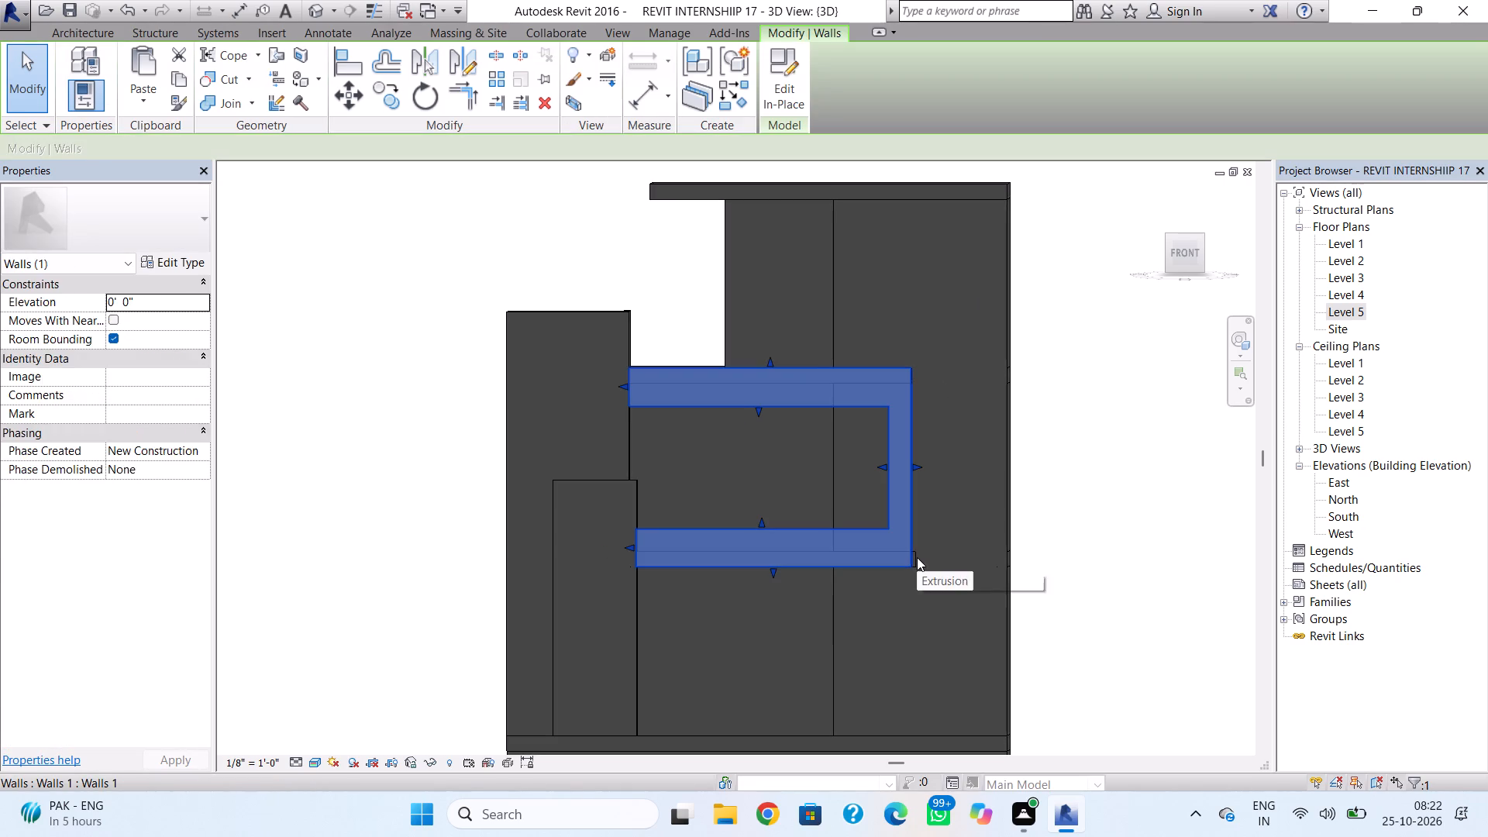
key(Escape)
Delete the Generic - 12" roof slab at Level 3.
shift+right_drag(845, 520, 863, 639)
middle_drag(835, 612, 848, 421)
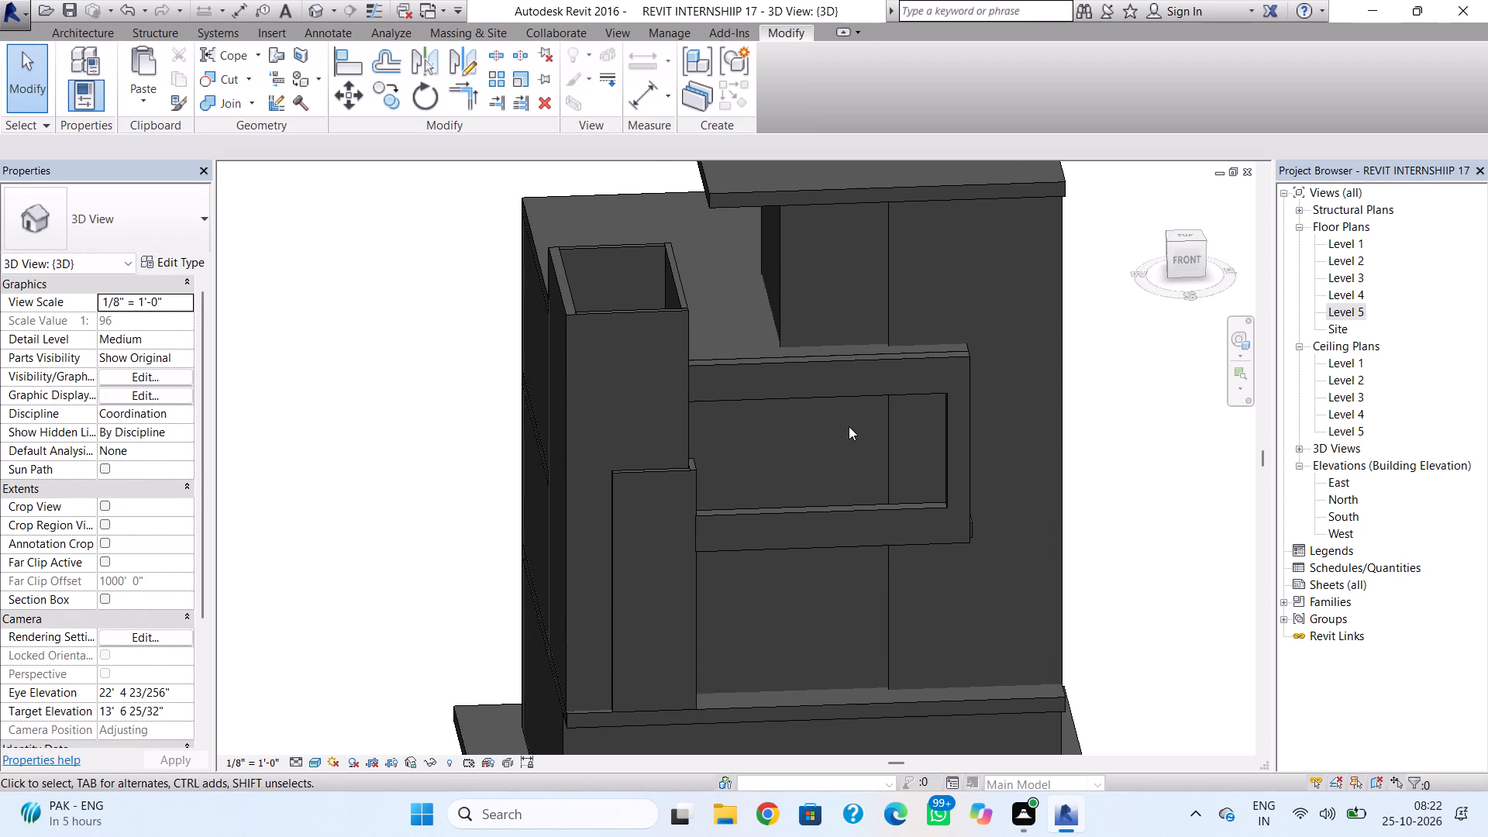
shift+right_drag(774, 509, 925, 505)
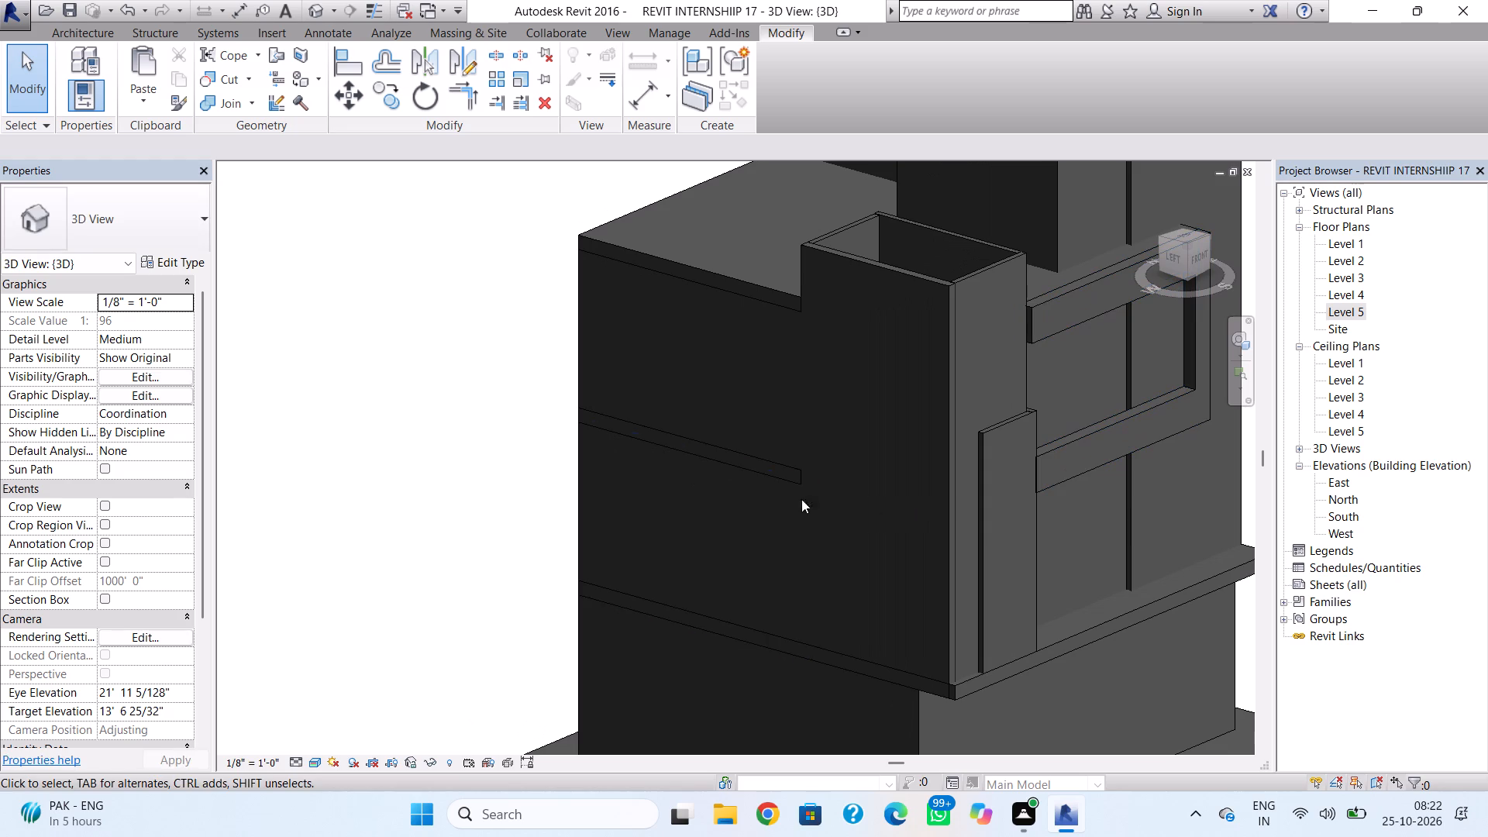
click(777, 475)
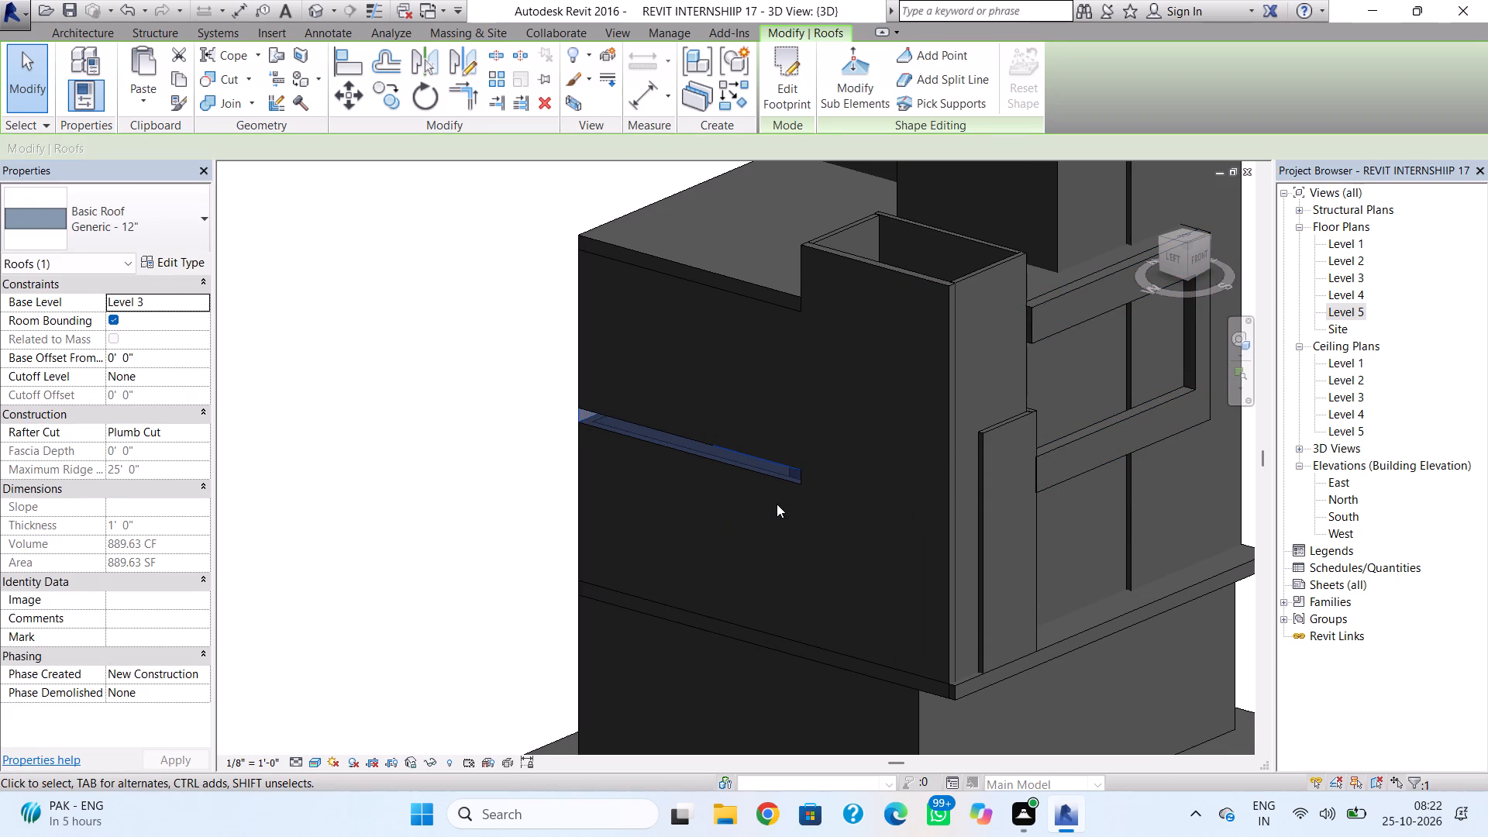
key(Delete)
Copy the Level 4 roof slab and paste it aligned to Level 3.
click(754, 291)
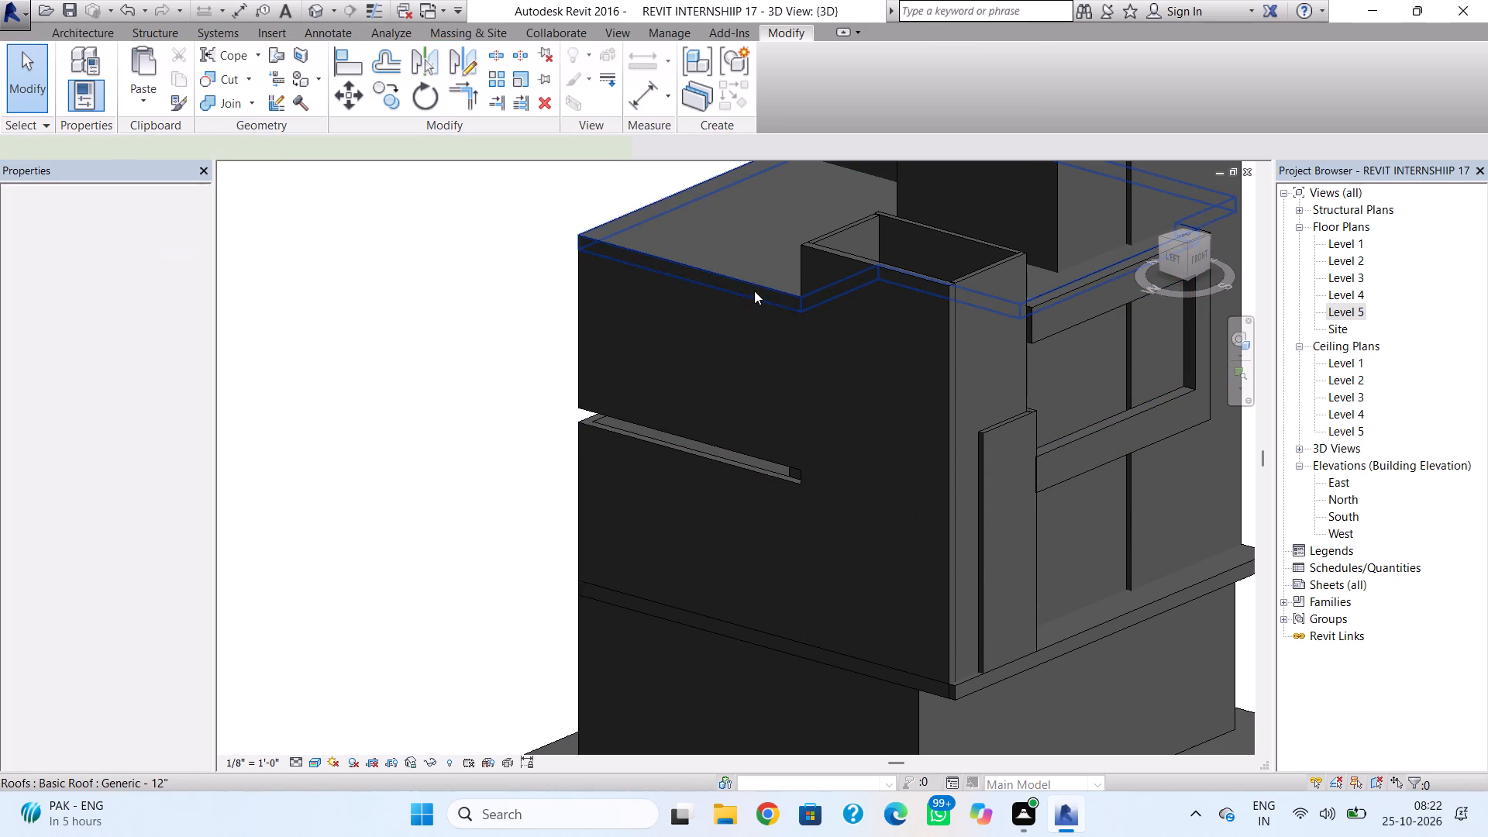
click(181, 82)
click(138, 103)
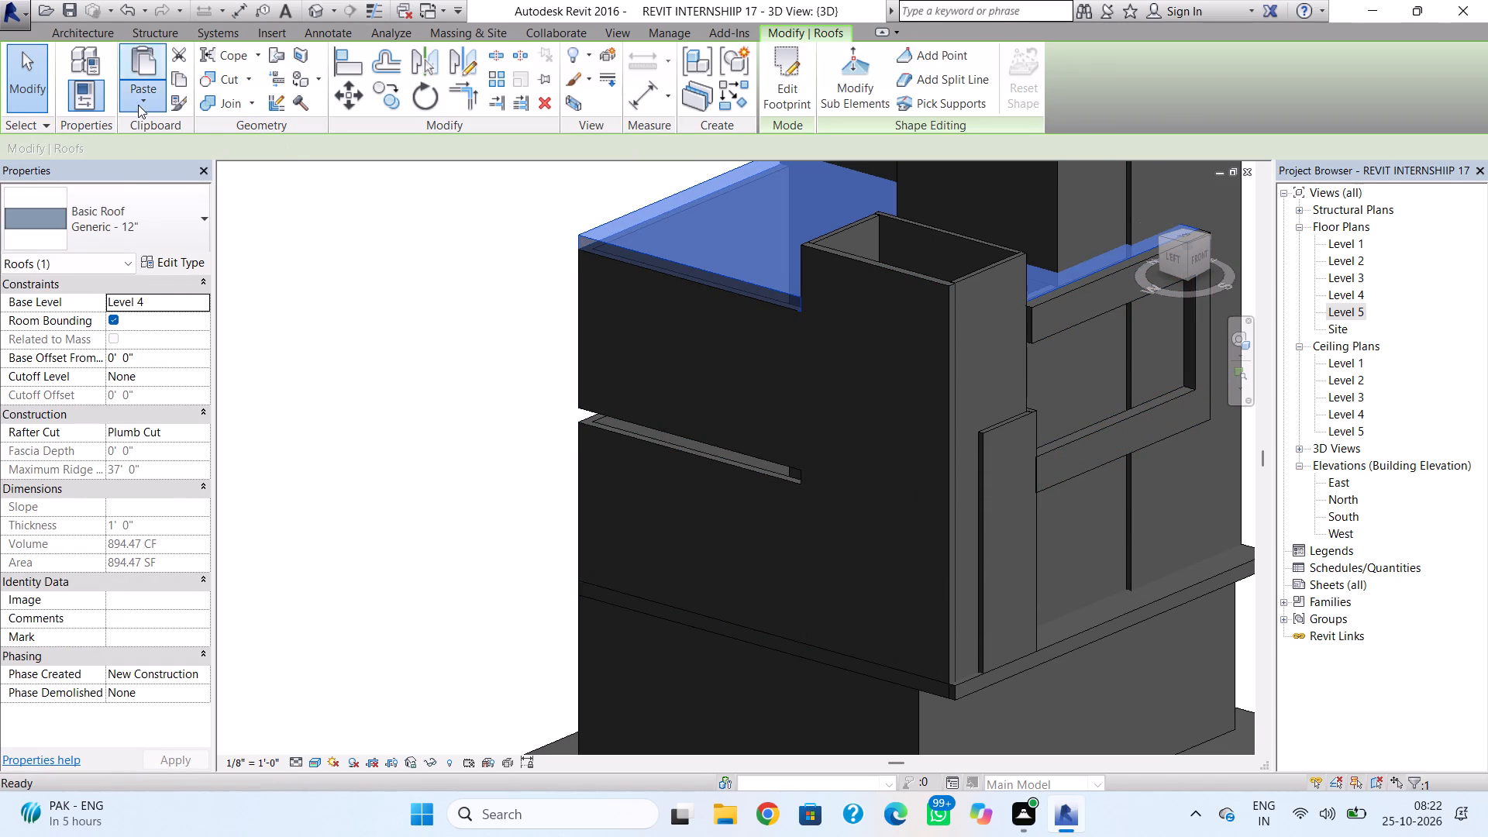
click(167, 170)
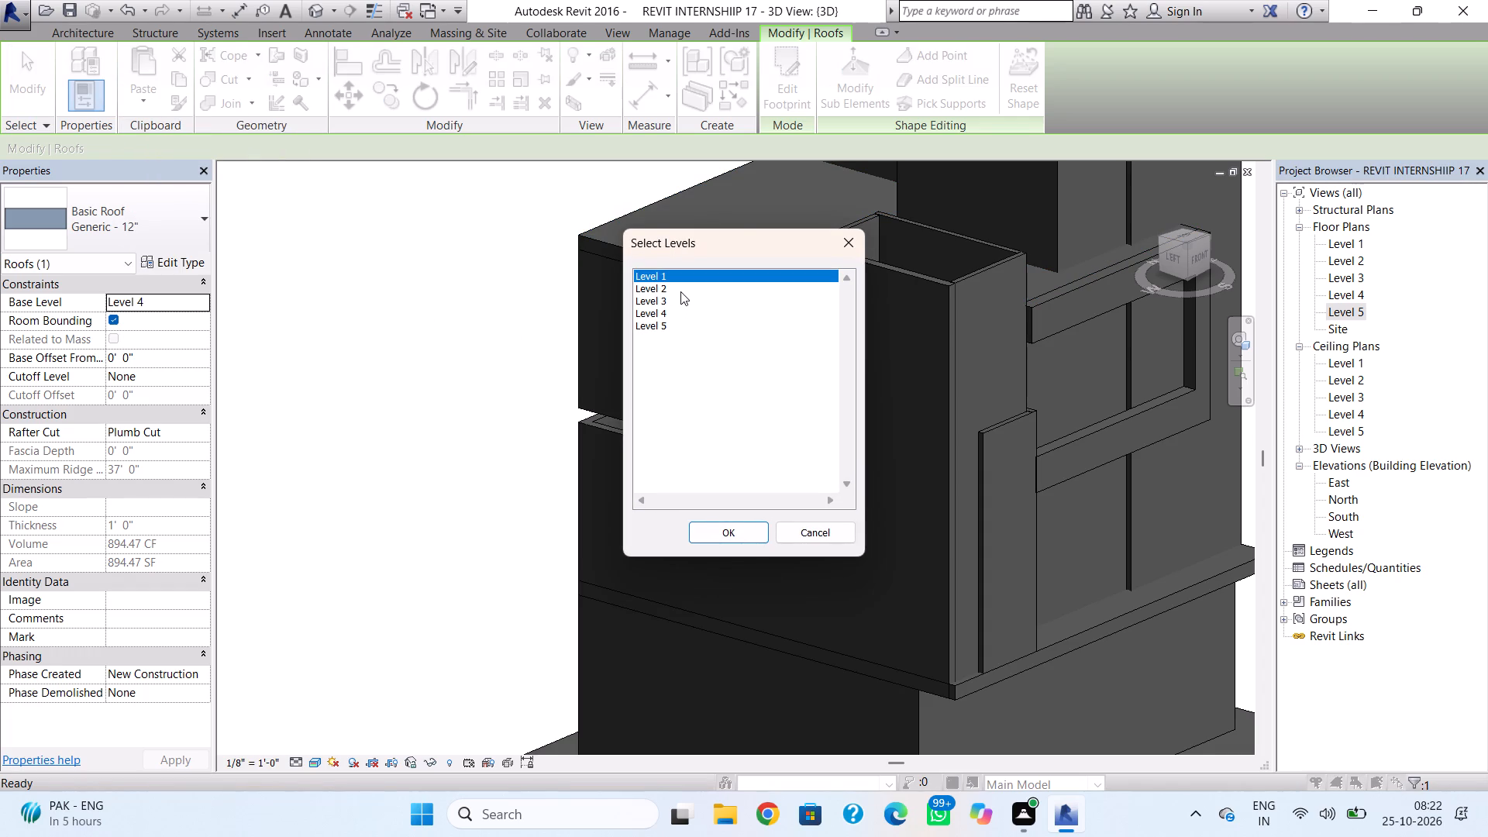
click(673, 301)
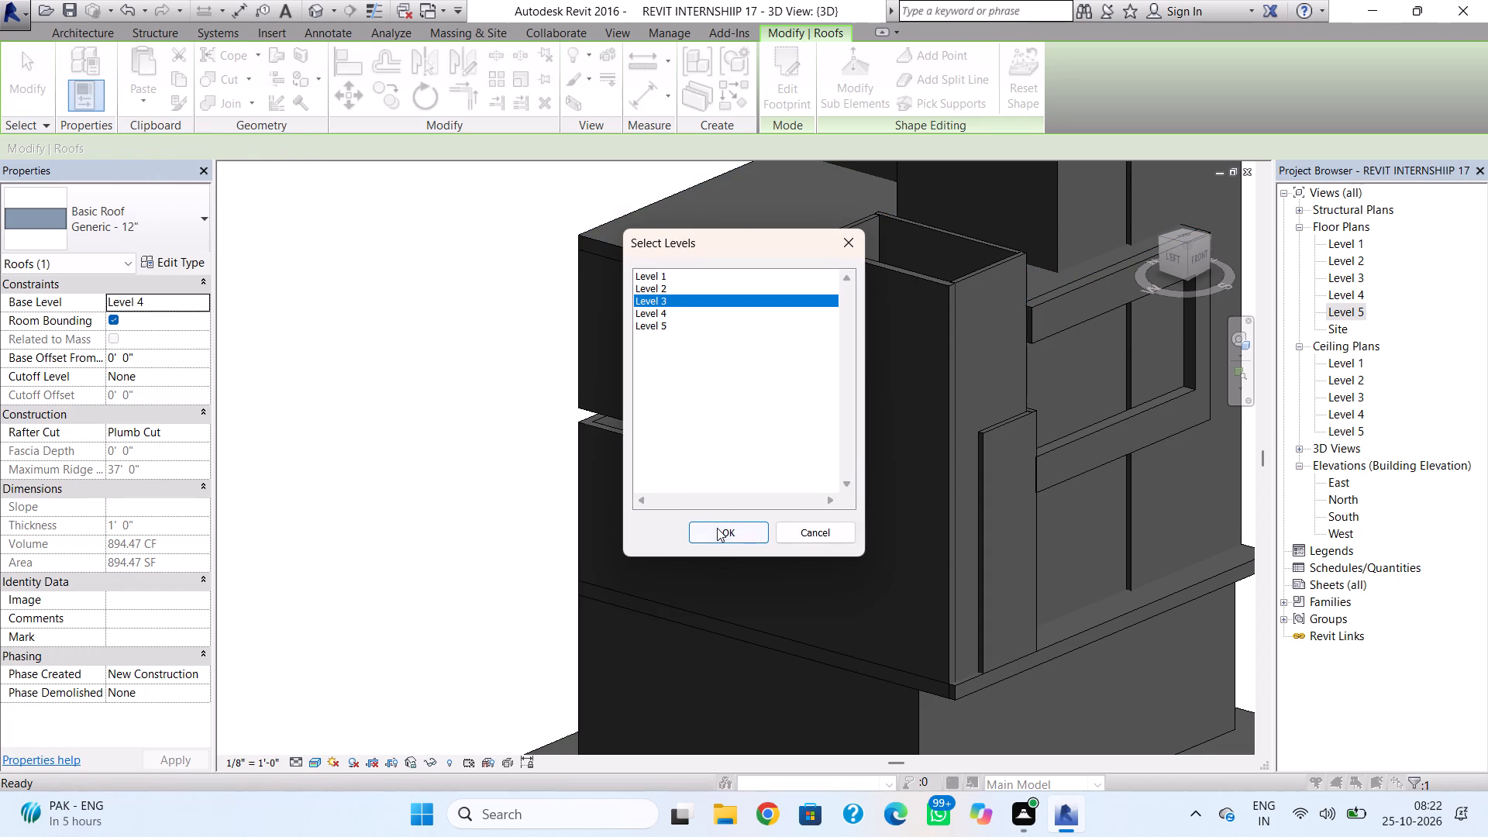
click(717, 528)
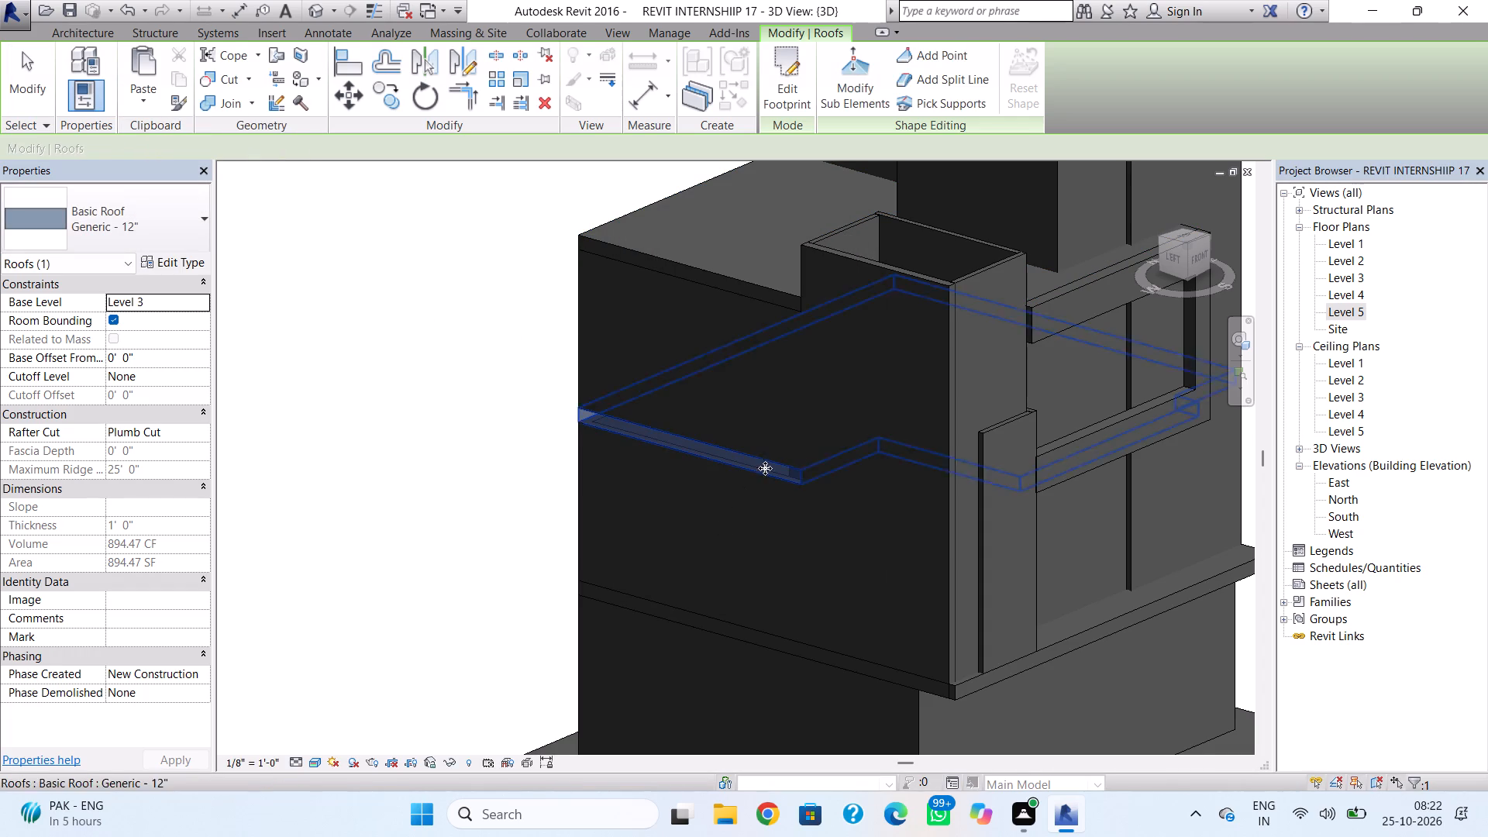
key(Escape)
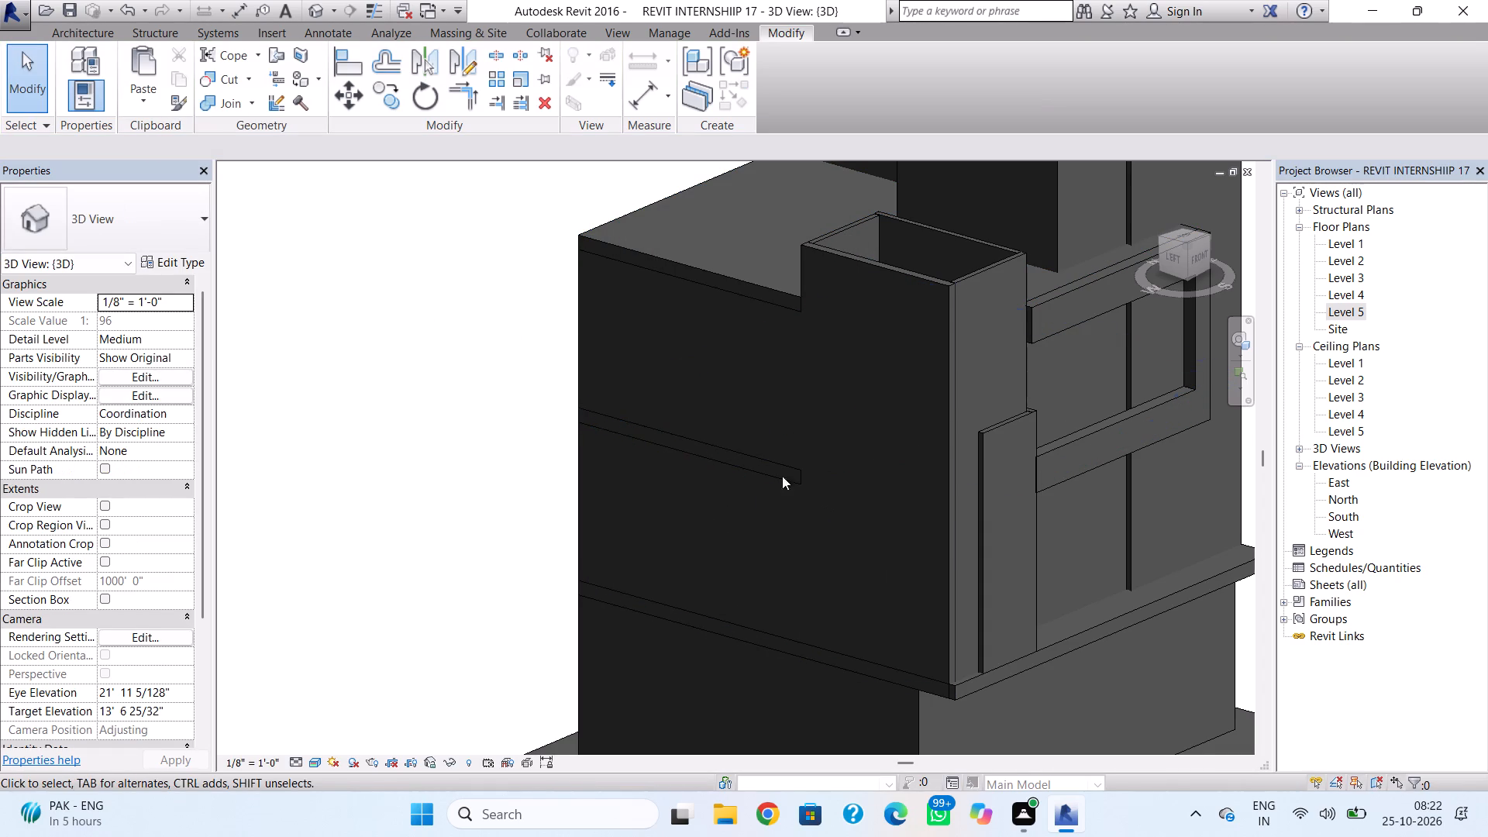
shift+right_drag(1068, 501, 889, 432)
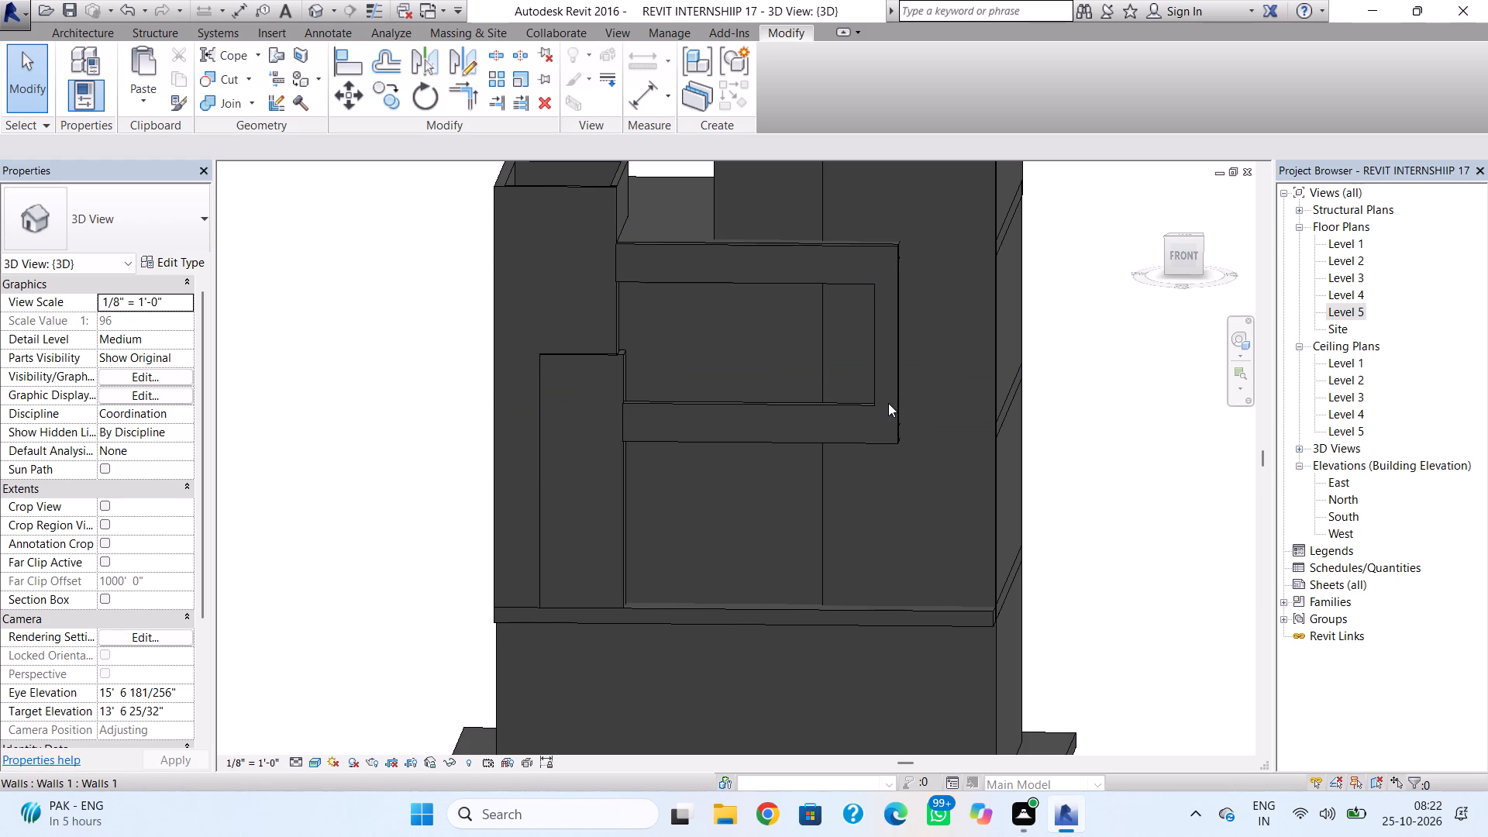
Load the Instance - Fixed window family from the US Imperial Windows library folder and leave window placement.
scroll(724, 342, up, 3)
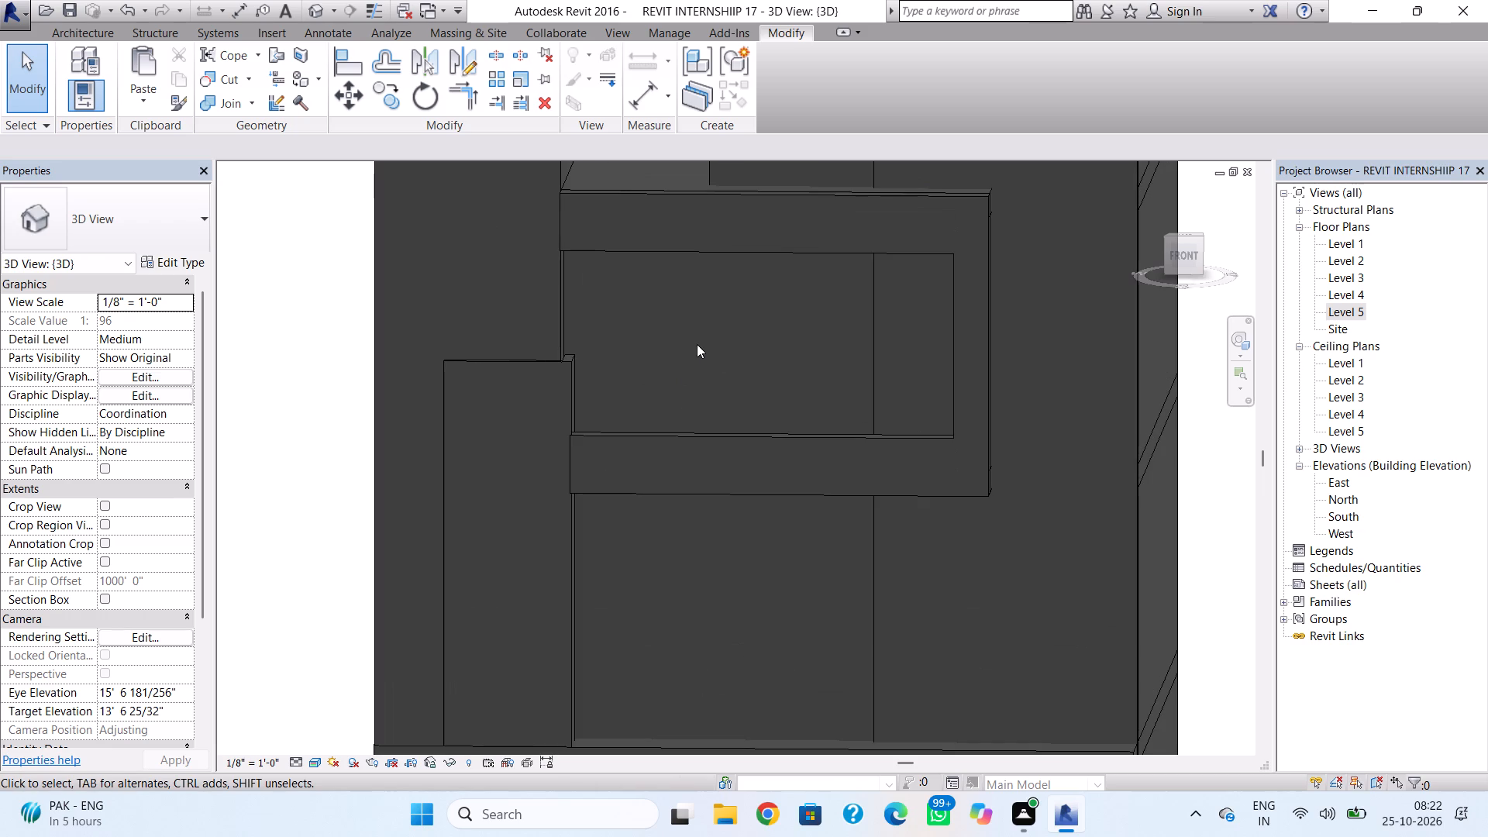
scroll(781, 391, down, 1)
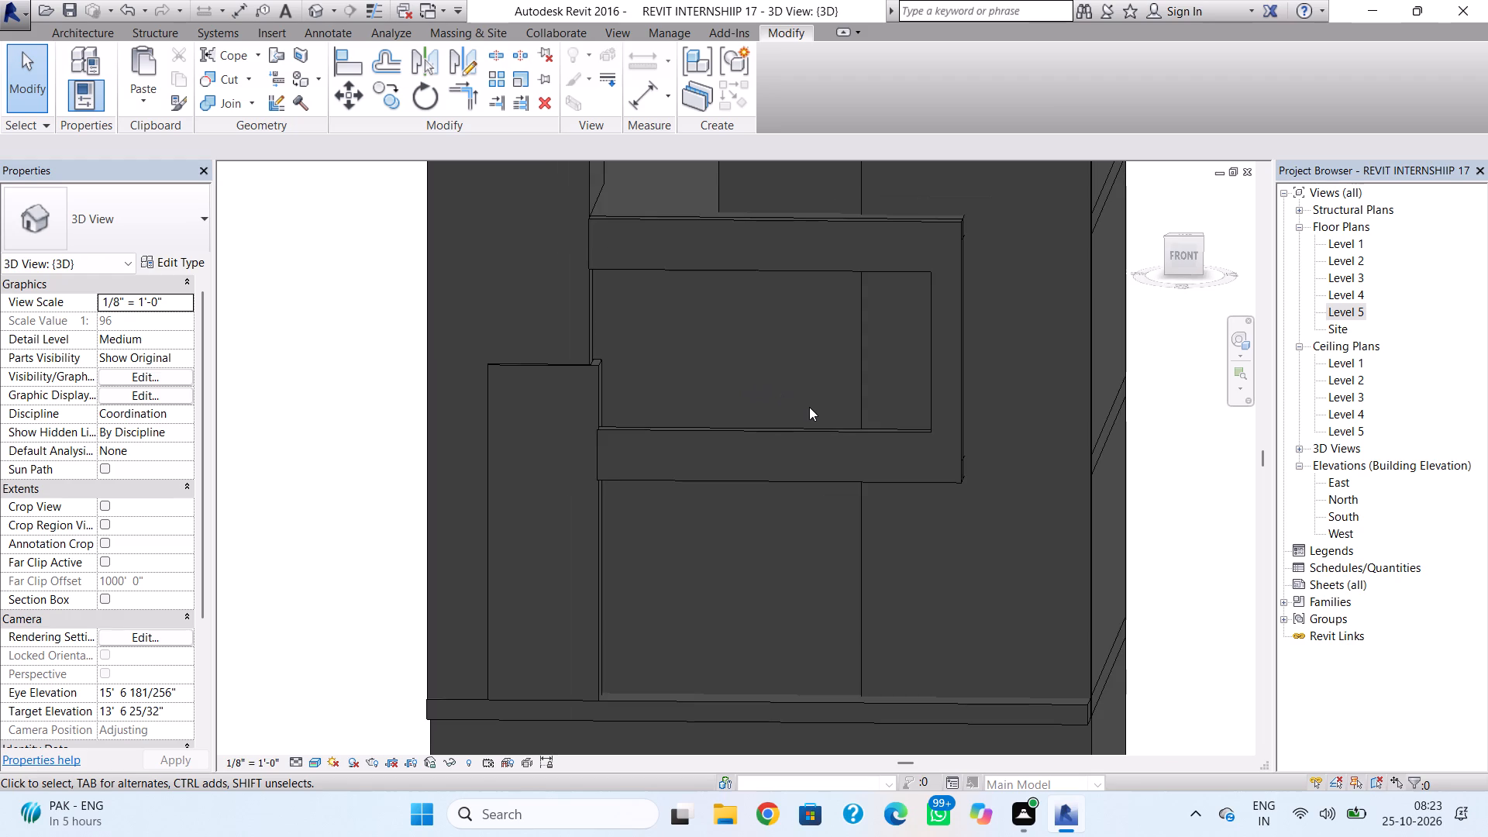
scroll(742, 409, down, 2)
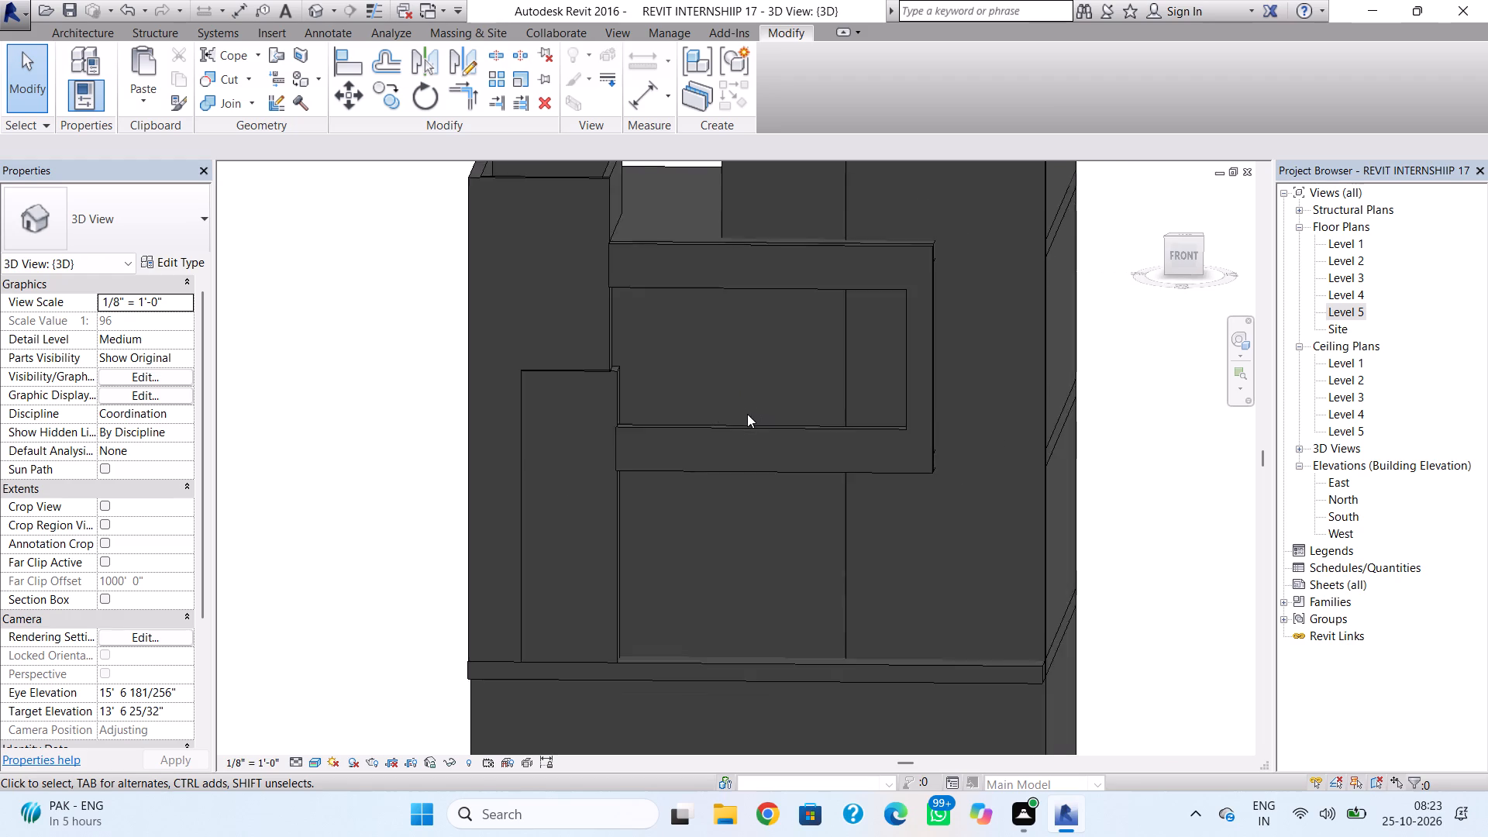
middle_drag(759, 436, 719, 564)
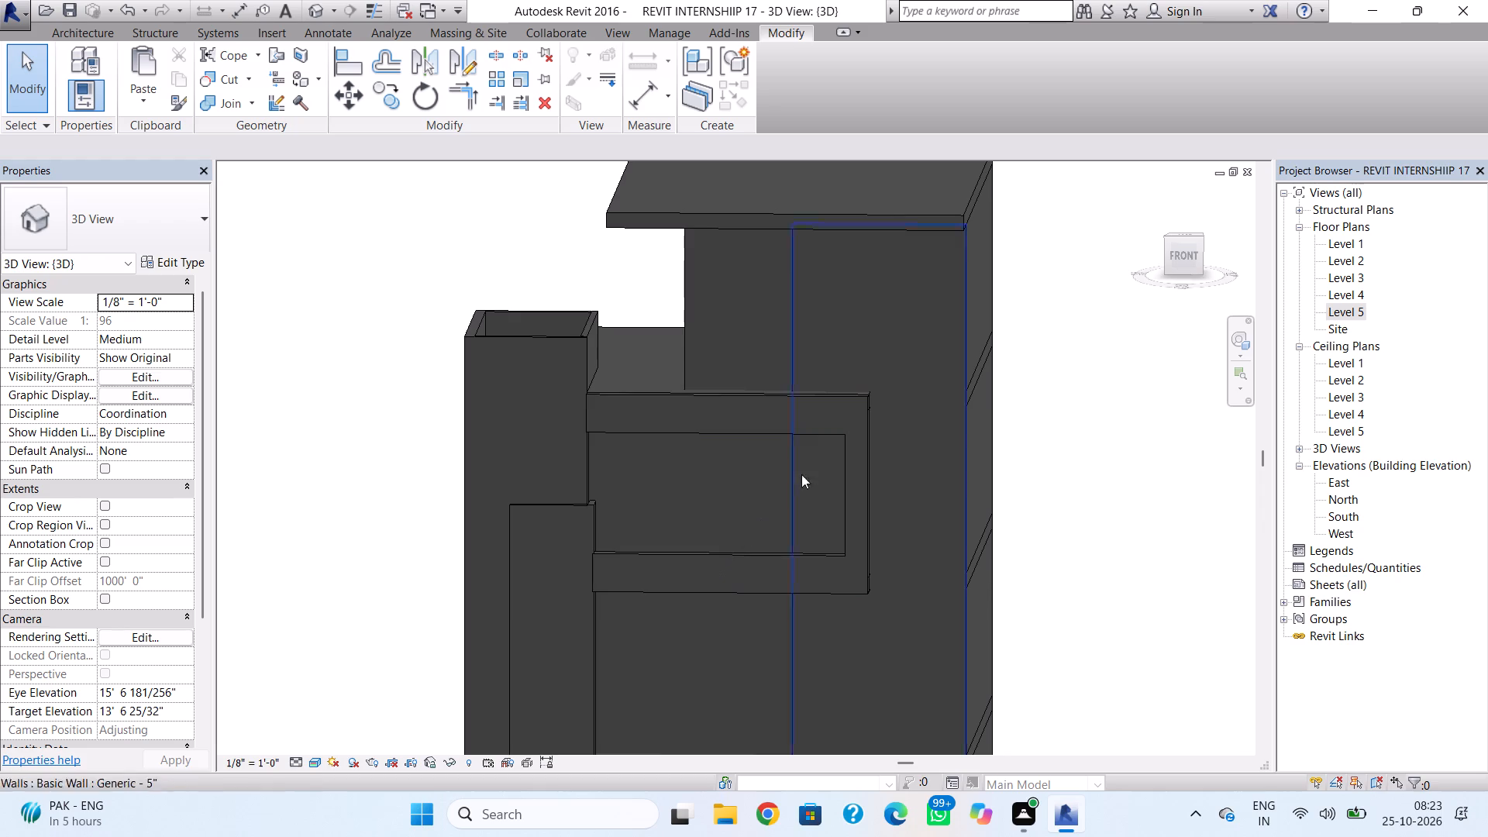
click(57, 25)
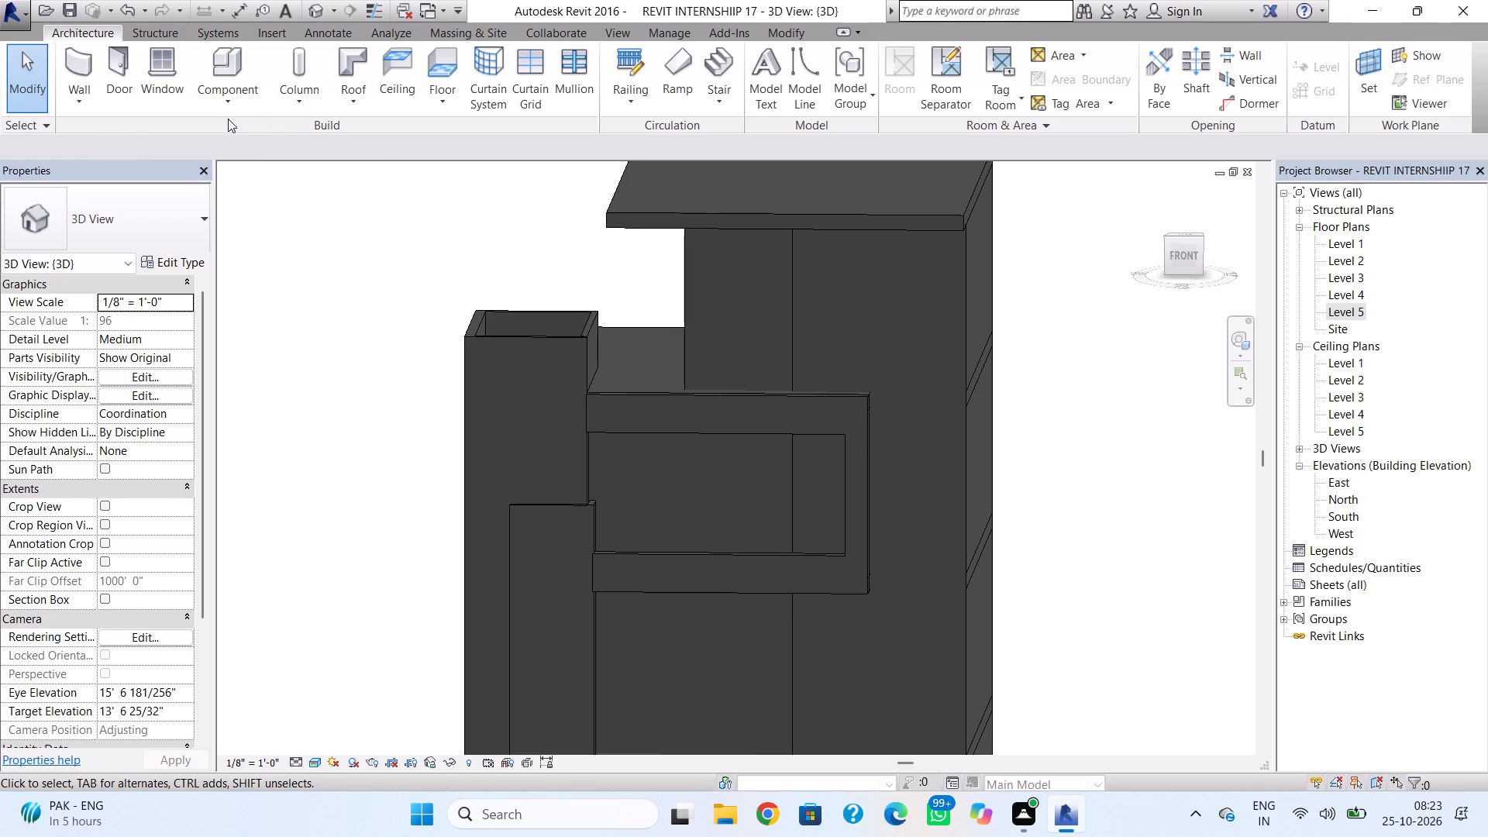
click(184, 90)
click(157, 203)
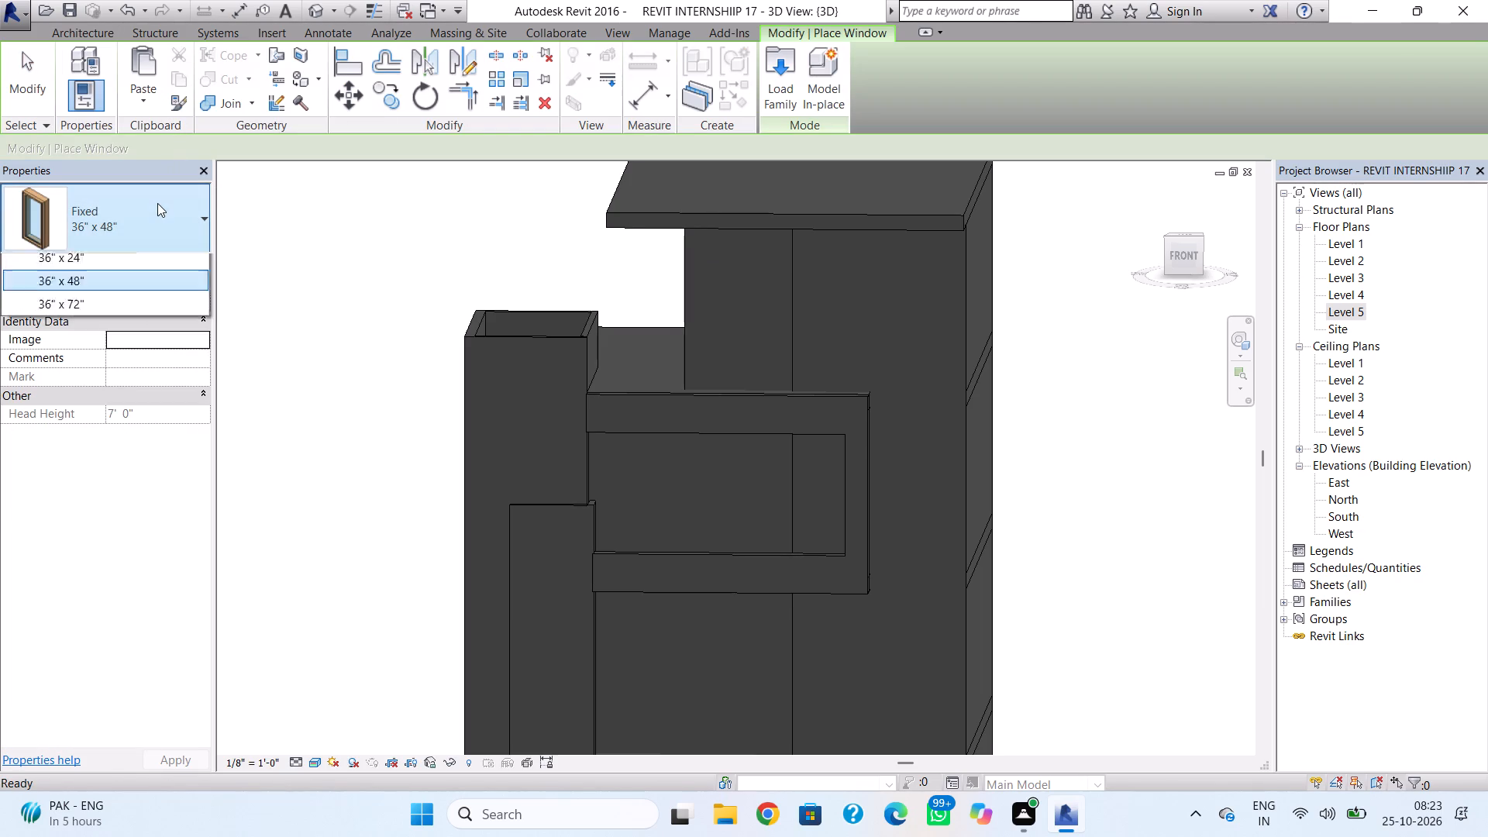
click(764, 68)
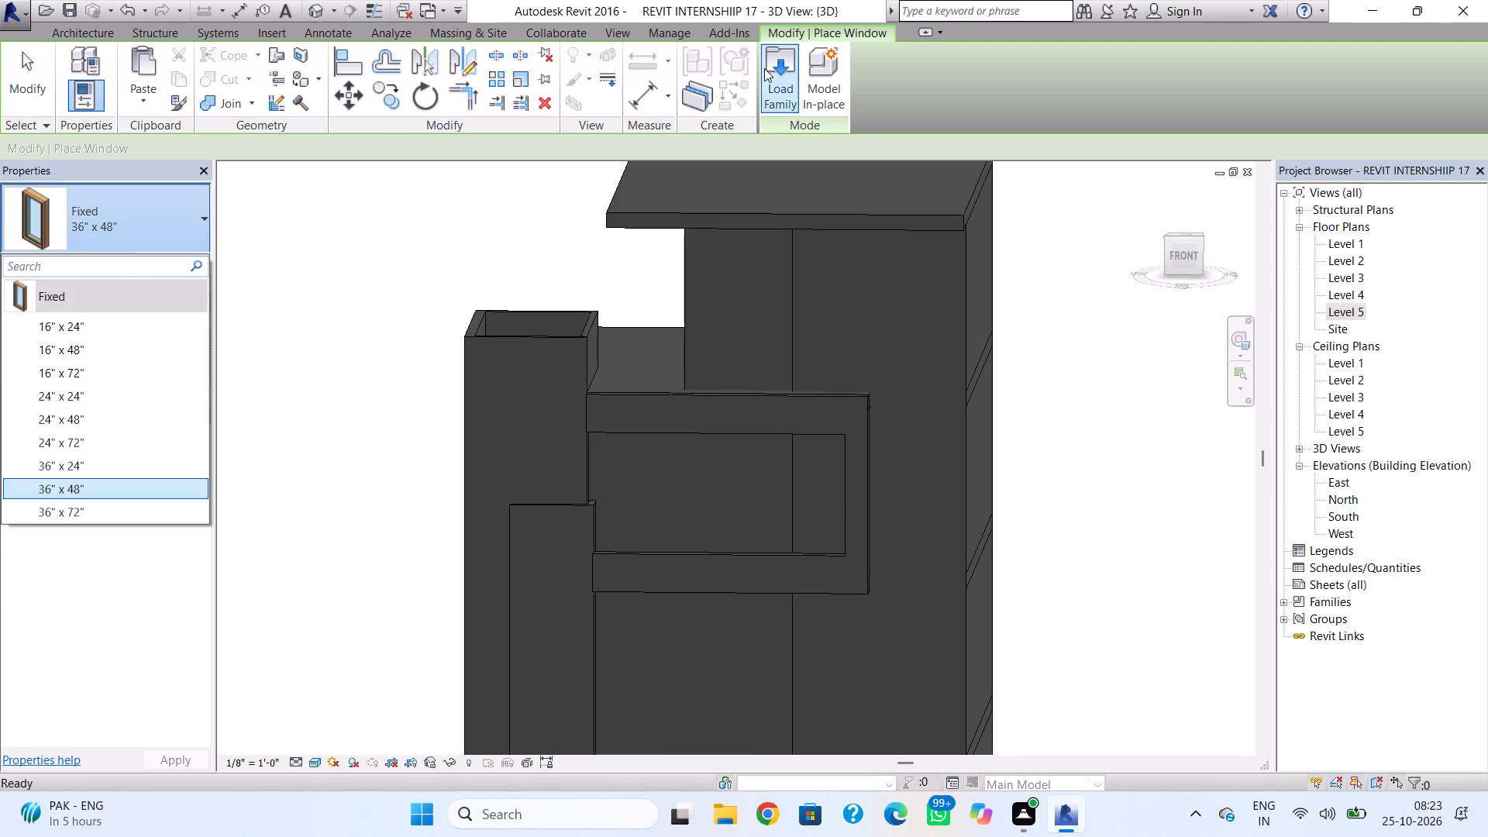
scroll(790, 356, down, 4)
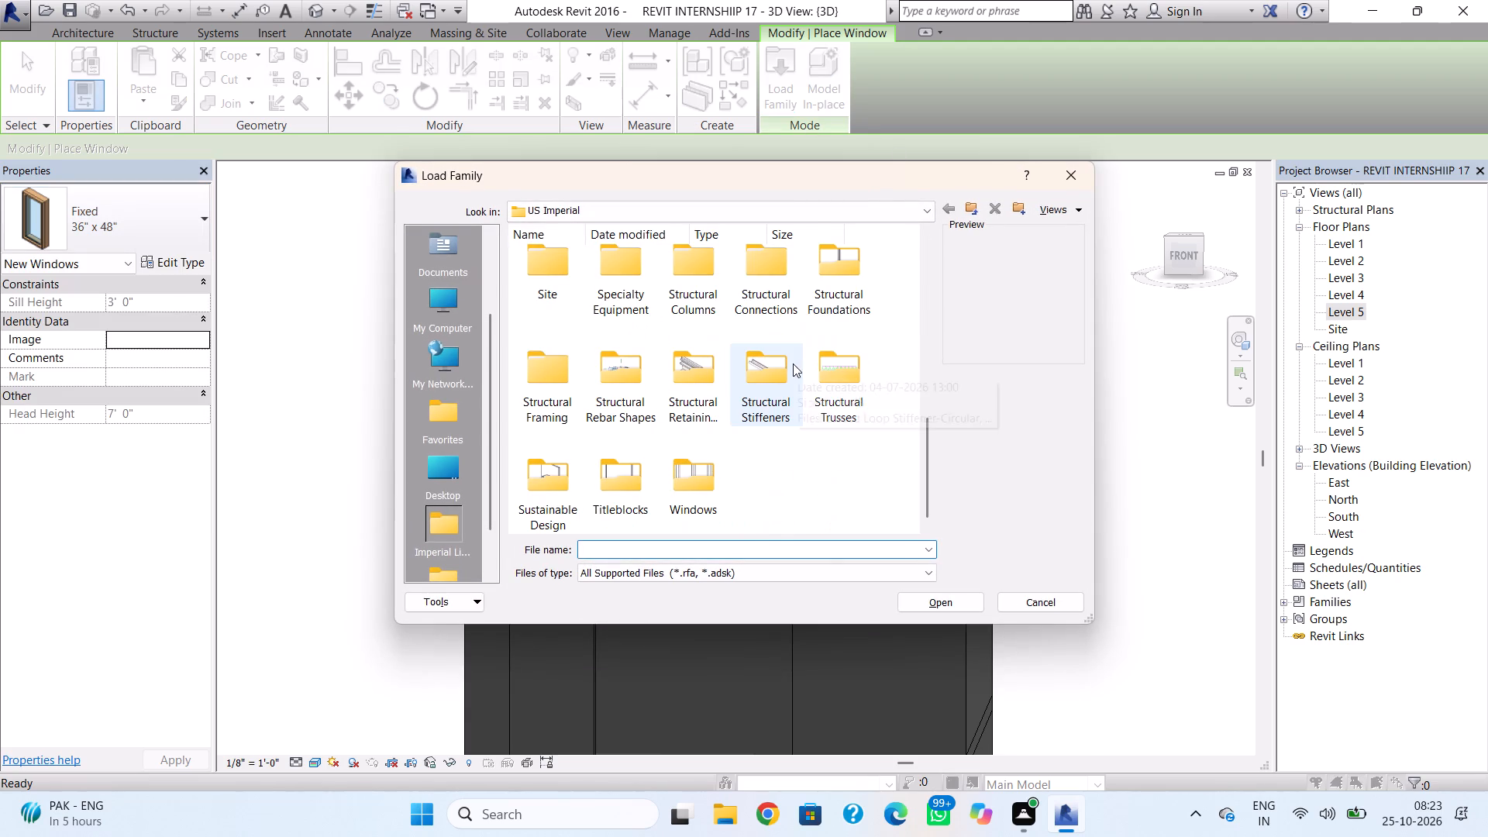
double_click(719, 470)
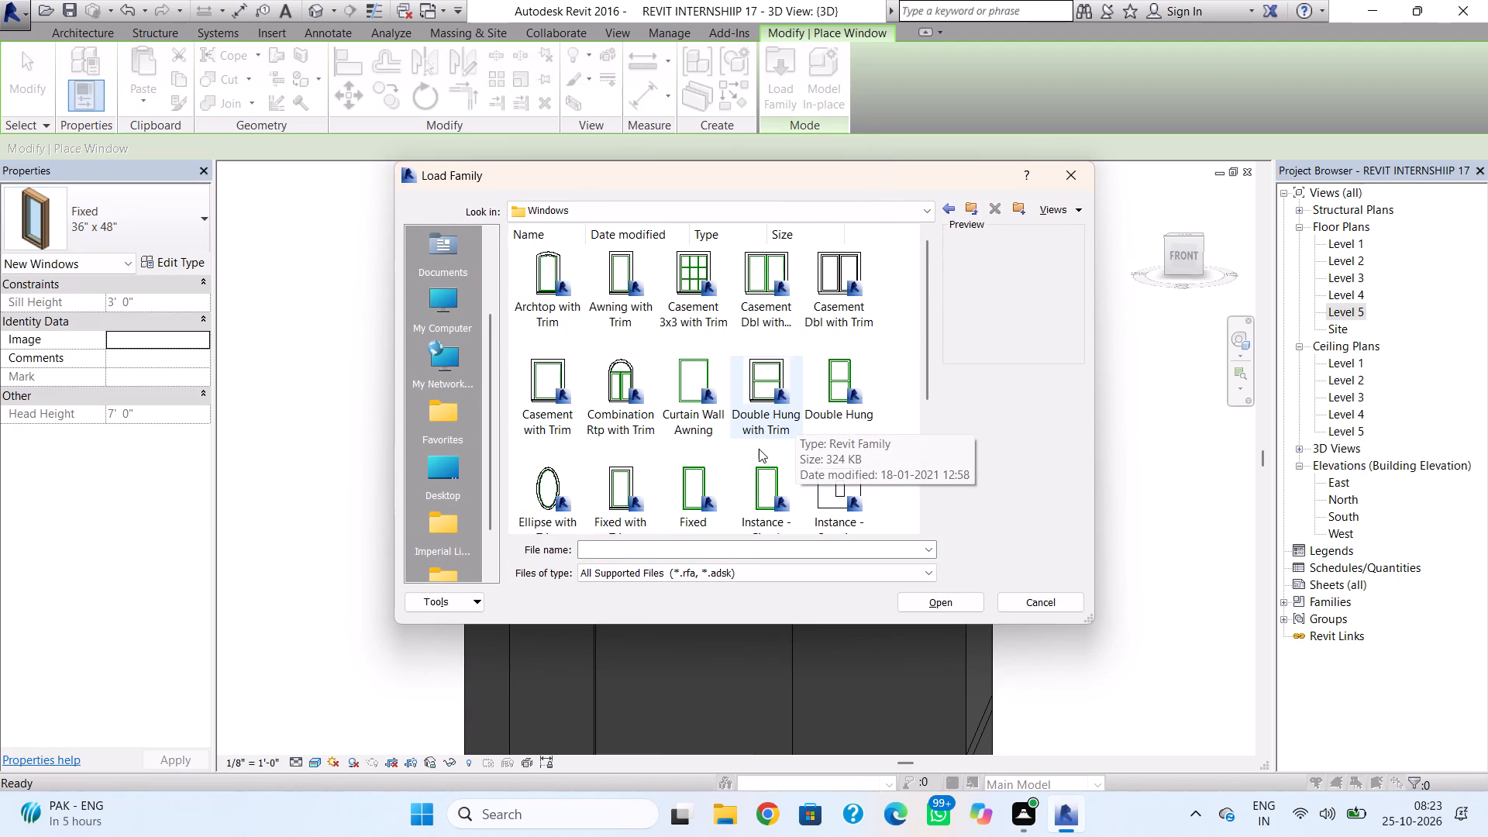
click(762, 469)
click(921, 595)
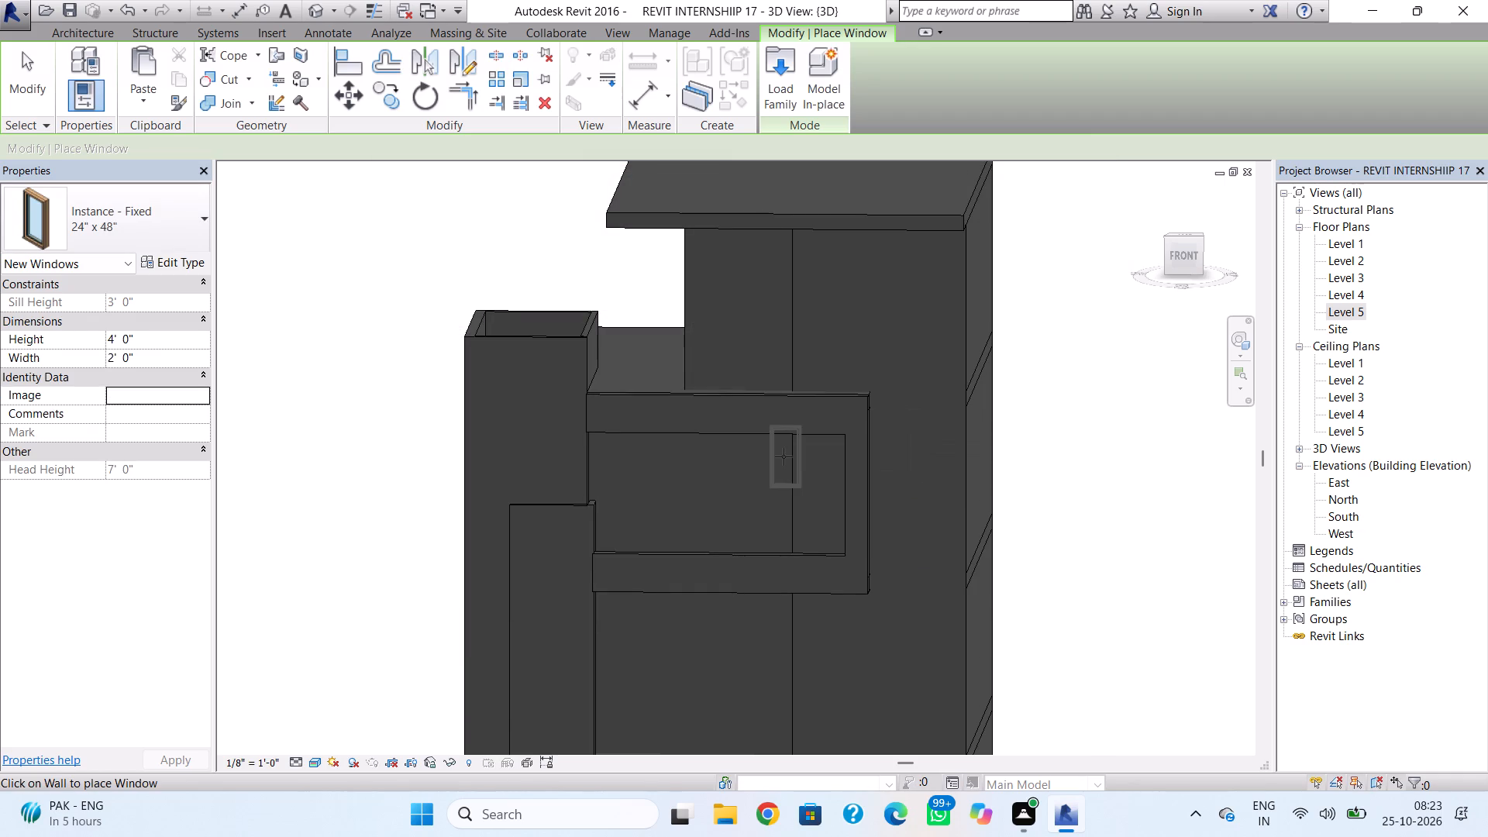
key(Escape)
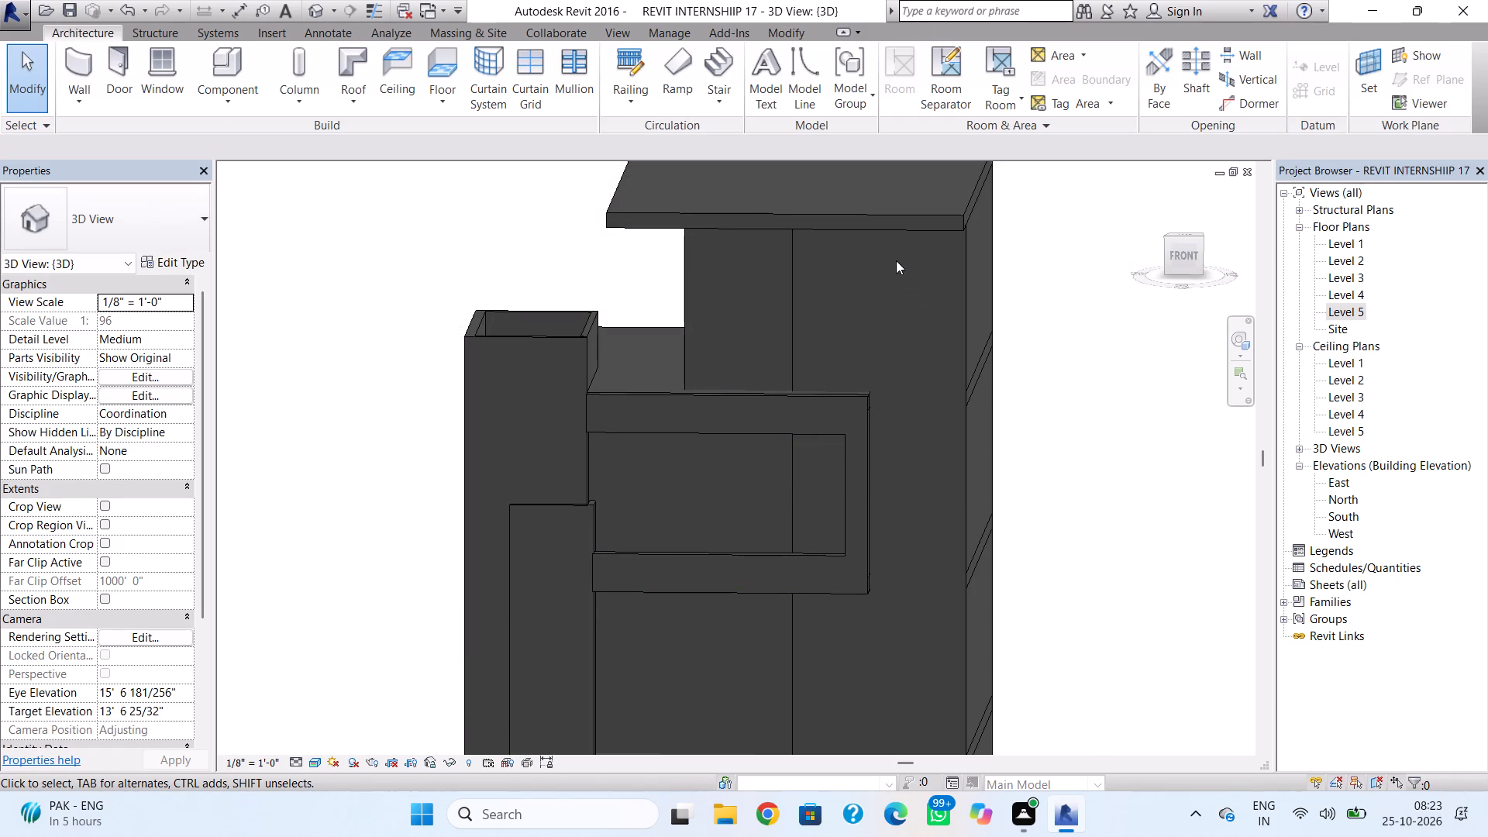
Edit the Generic - 5" front wall's profile, sketching a rectangle about 5' 7" wide from the C-frame's top outer corner to just below the roof slab.
double_click(795, 293)
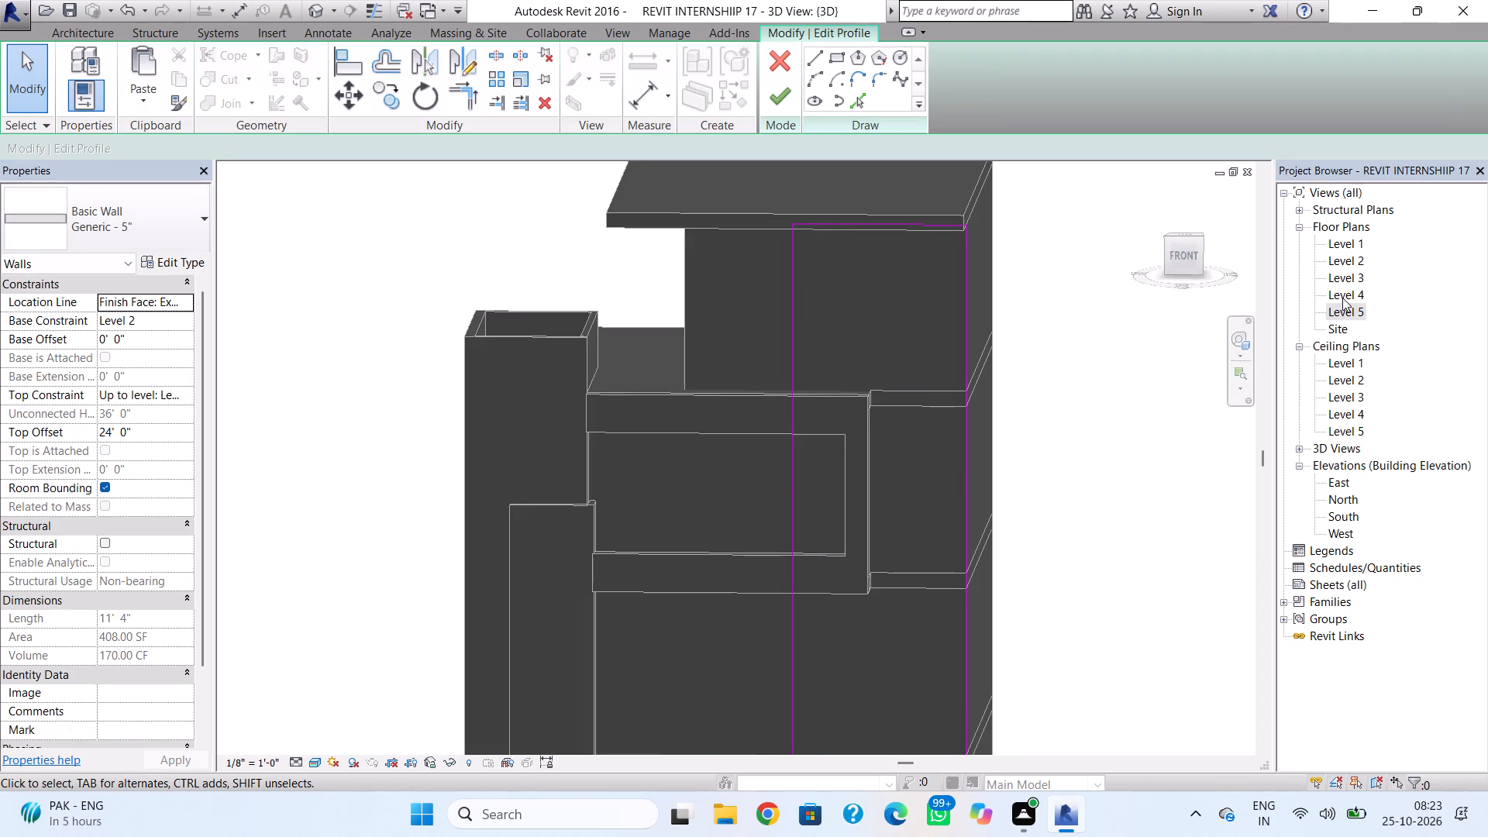
click(1192, 263)
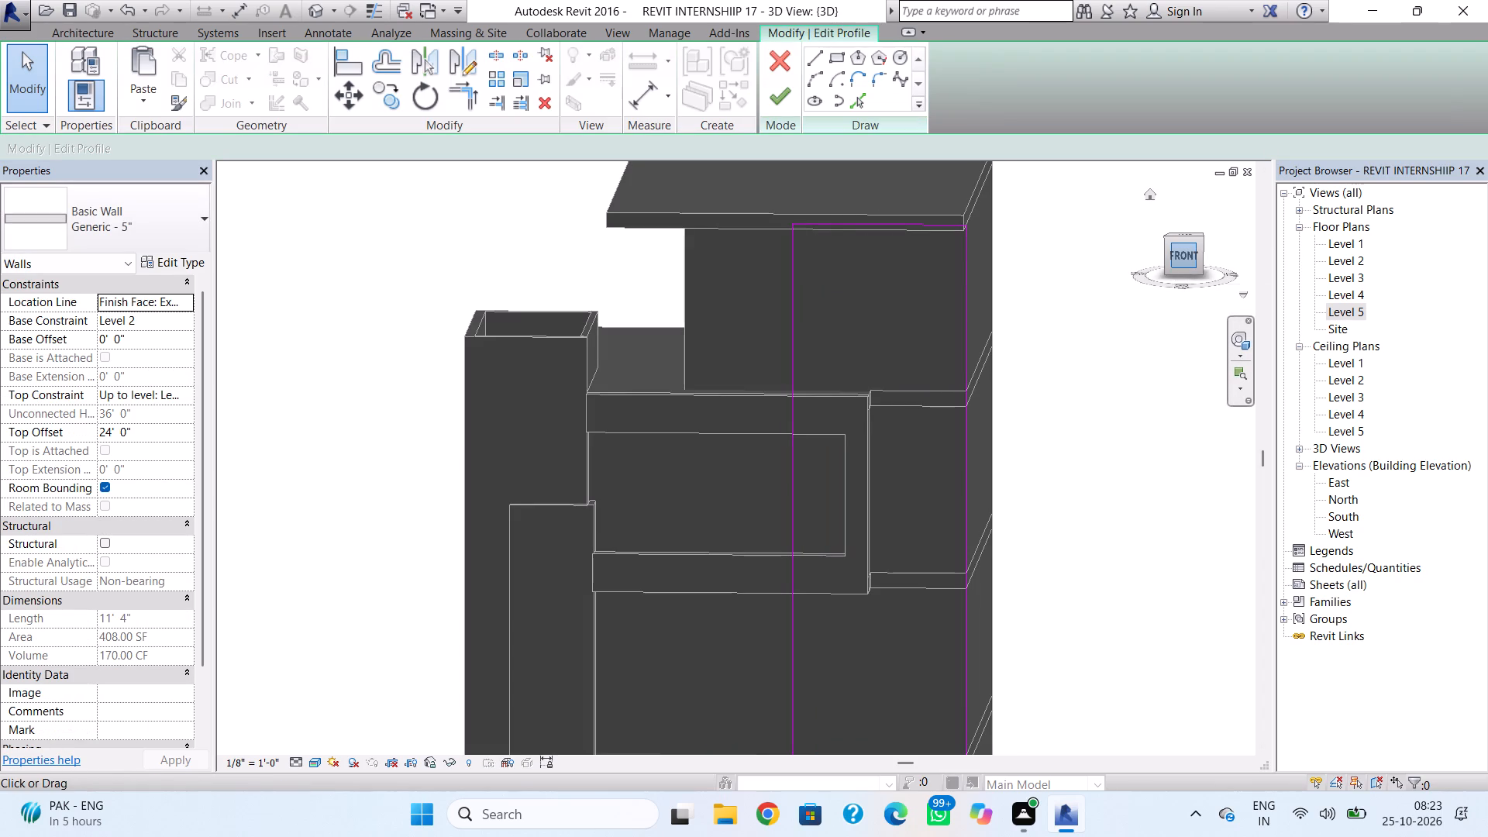
right_drag(1038, 338, 1046, 306)
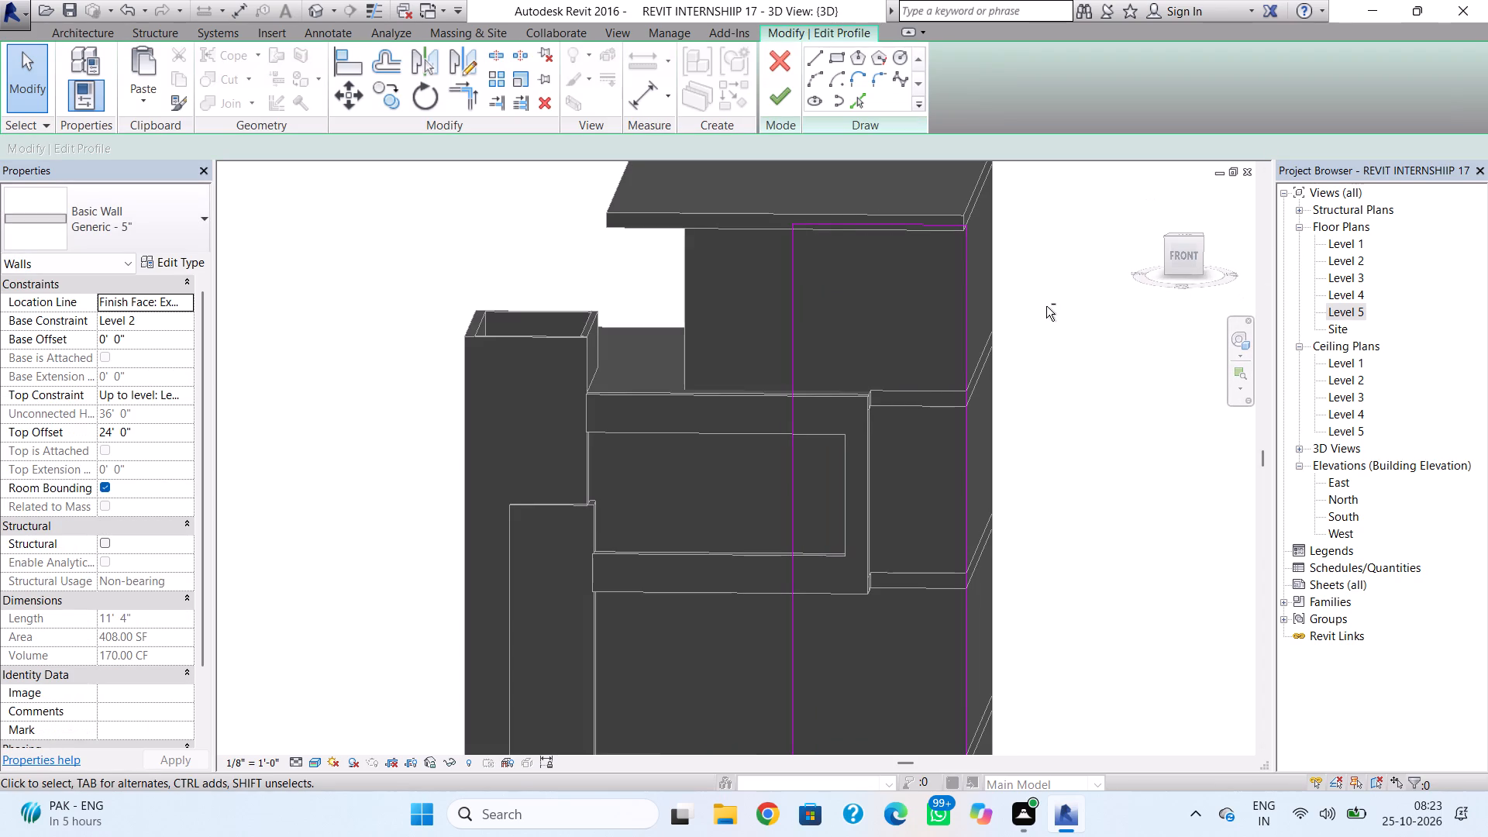
right_drag(1046, 306, 1045, 308)
right_drag(976, 393, 987, 323)
scroll(990, 364, down, 2)
key(Escape)
shift+right_drag(1037, 462, 1057, 441)
scroll(1057, 441, down, 1)
middle_drag(1057, 441, 1055, 394)
shift+right_drag(1066, 428, 1059, 403)
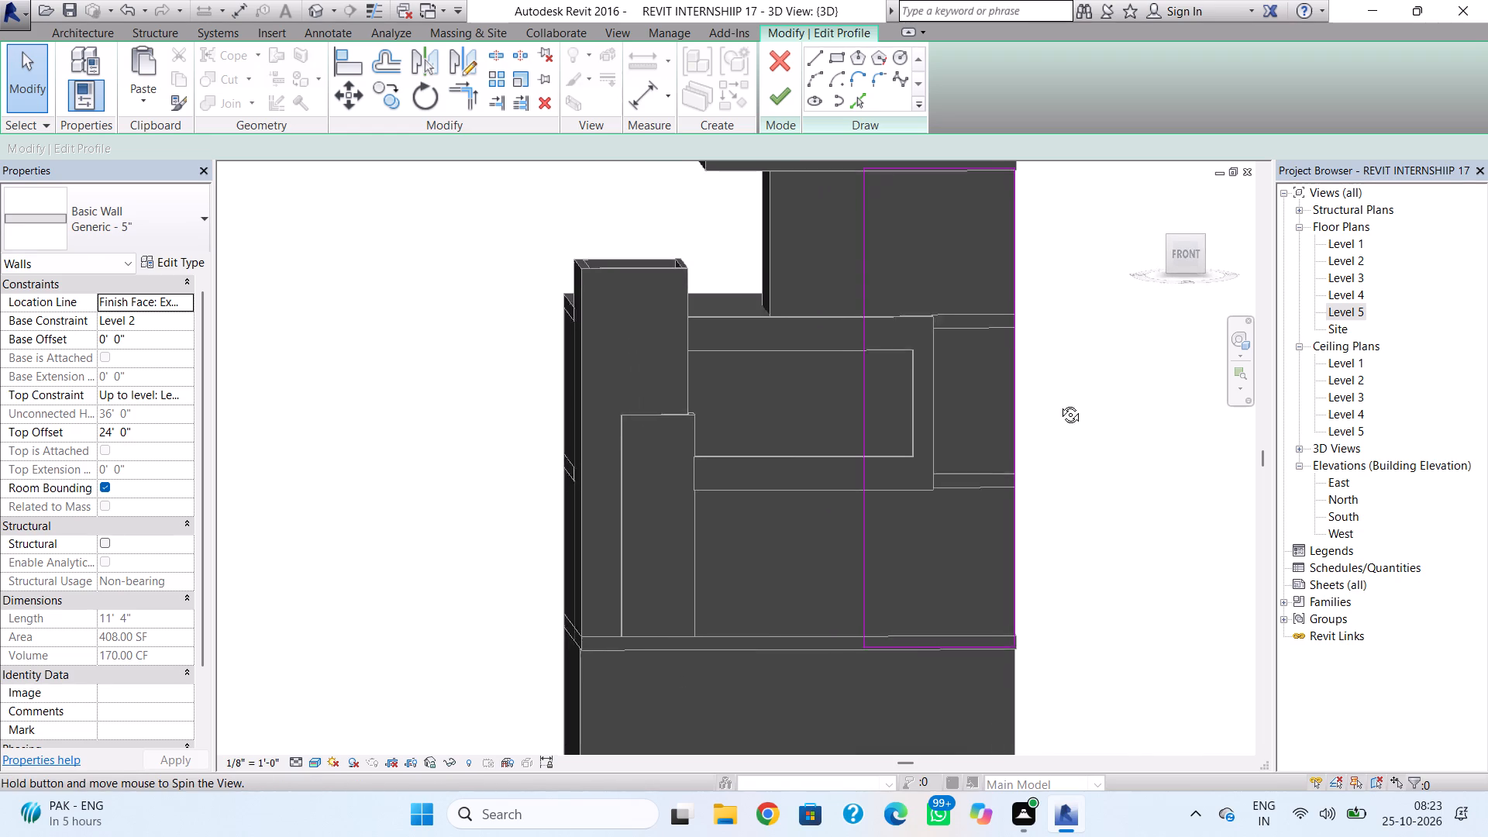
shift+right_drag(1059, 403, 1056, 394)
middle_drag(1056, 400, 1048, 472)
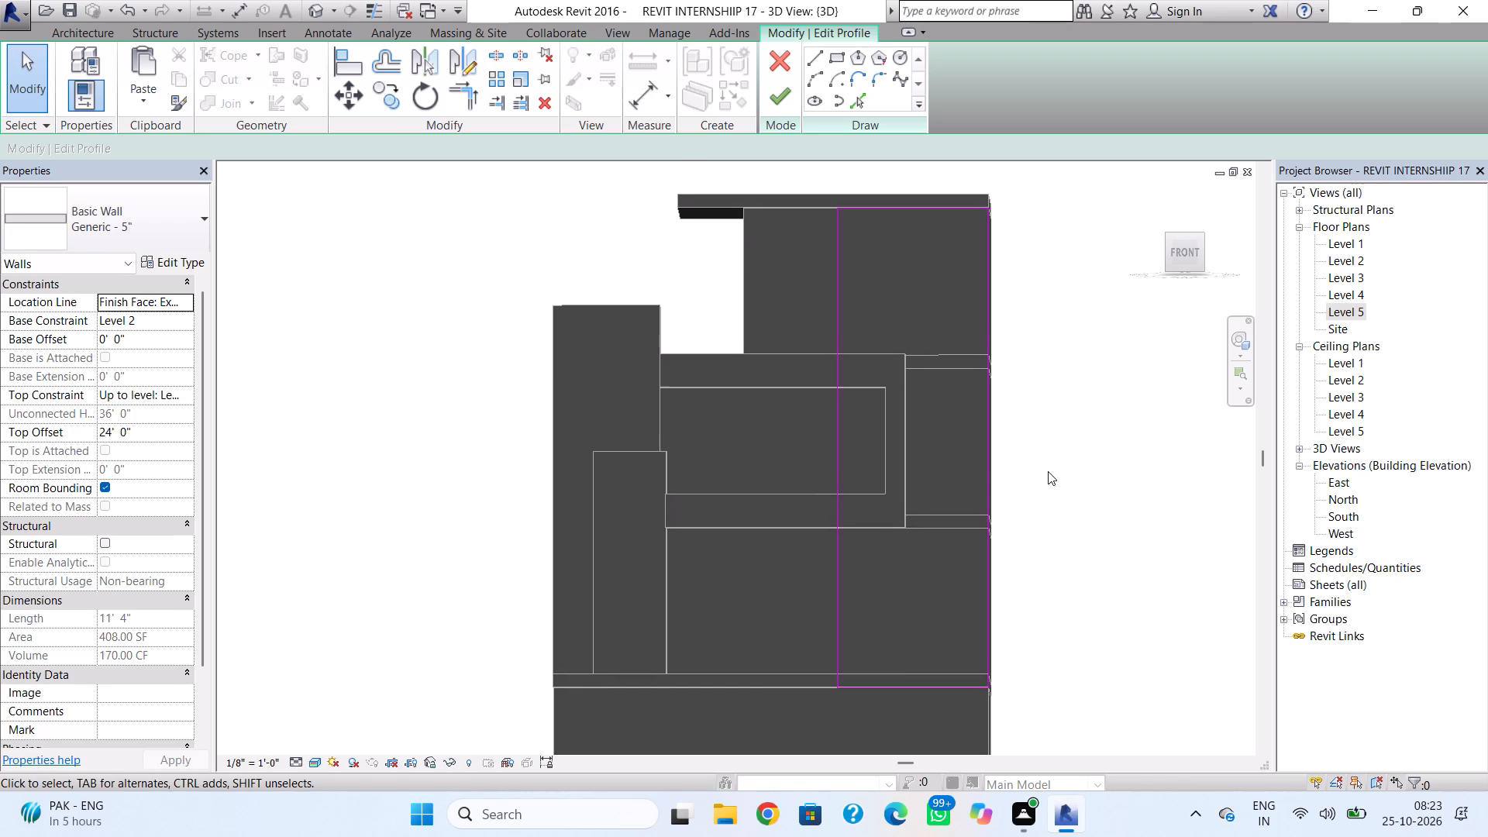
shift+right_drag(1052, 464, 1054, 471)
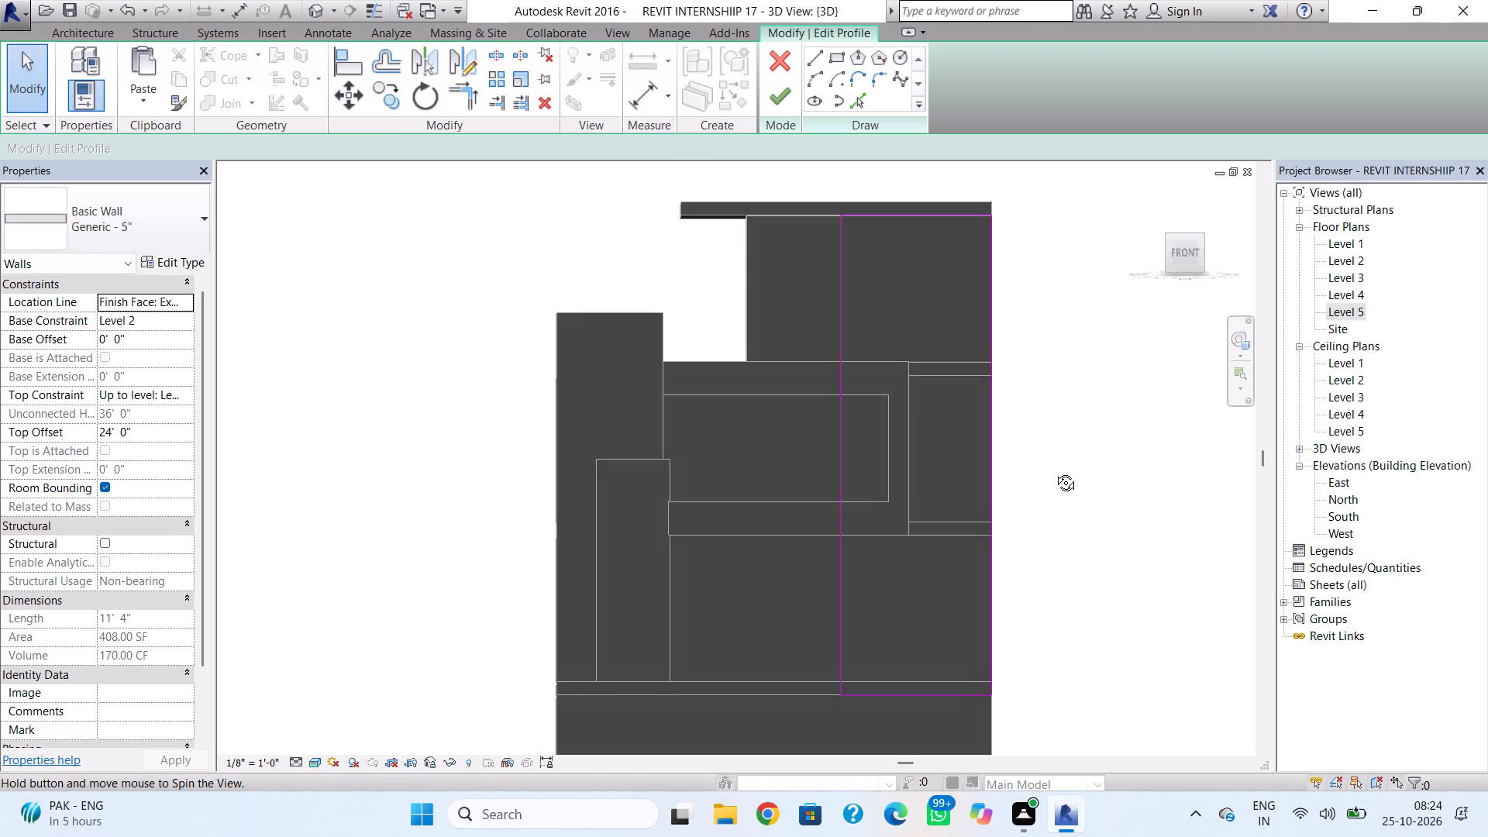
shift+right_drag(1054, 471, 1052, 474)
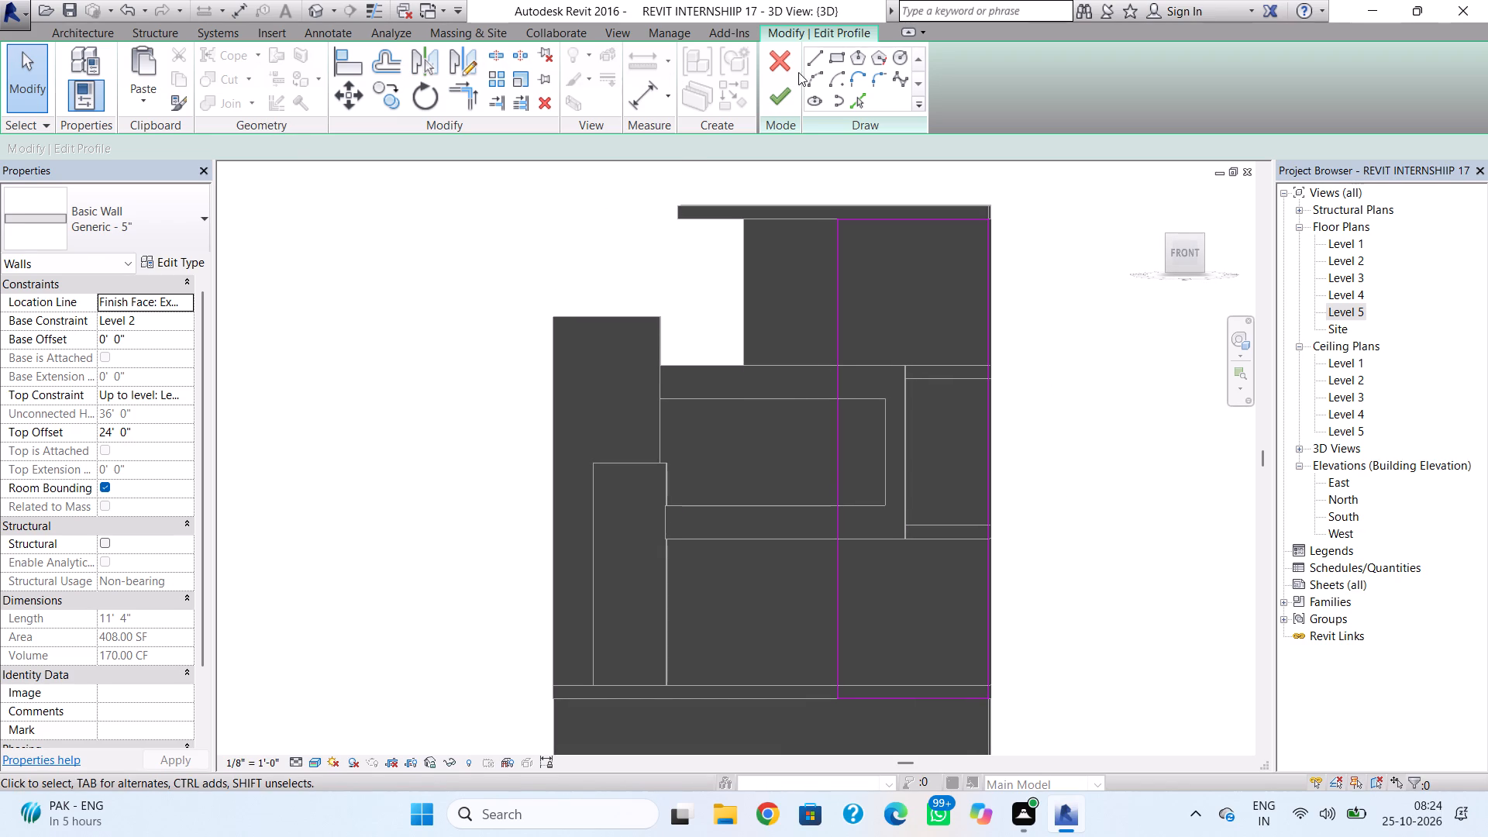
click(841, 63)
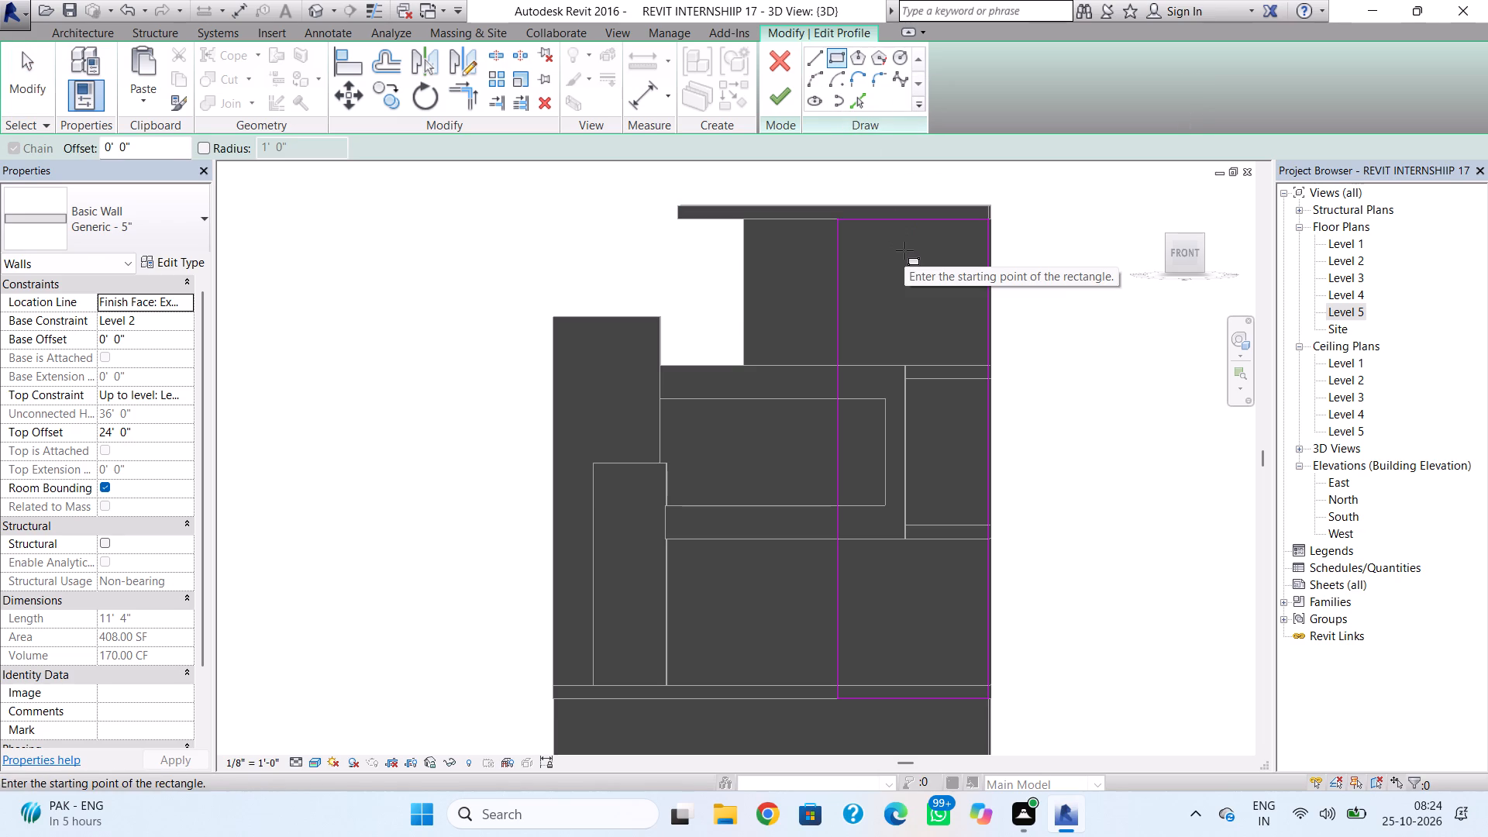
click(908, 363)
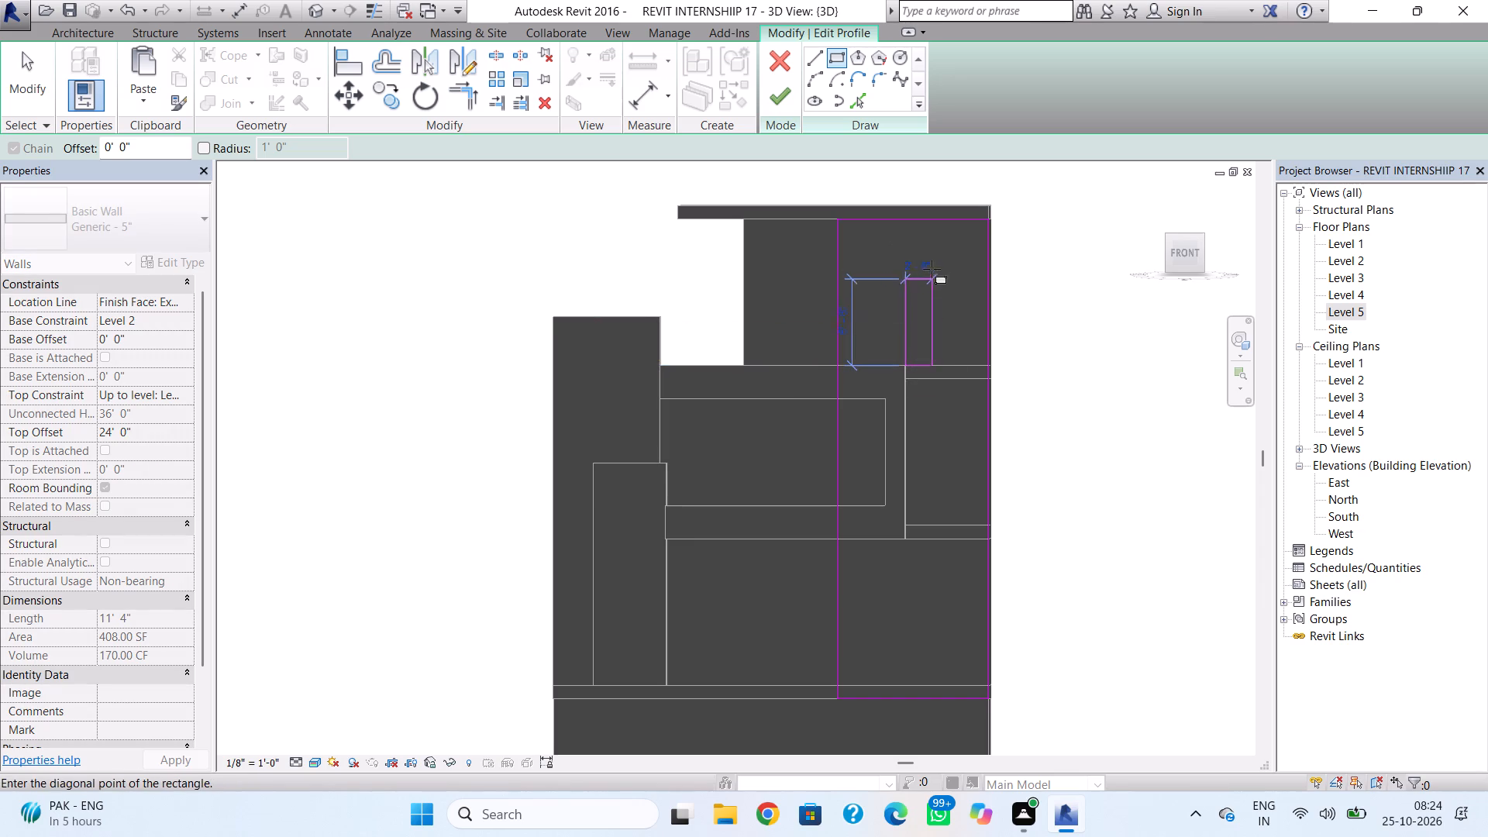
click(973, 238)
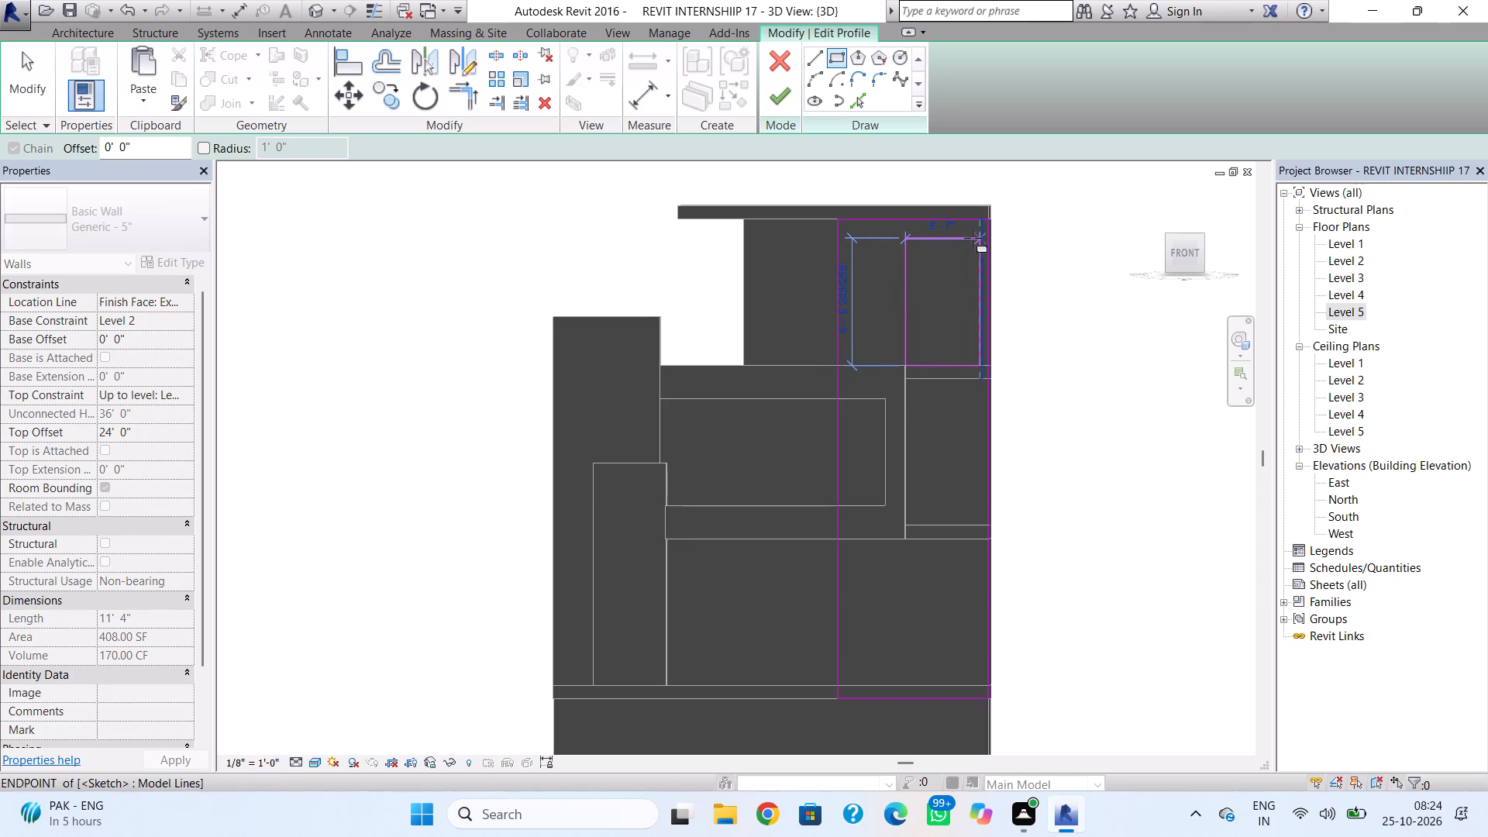
key(Escape)
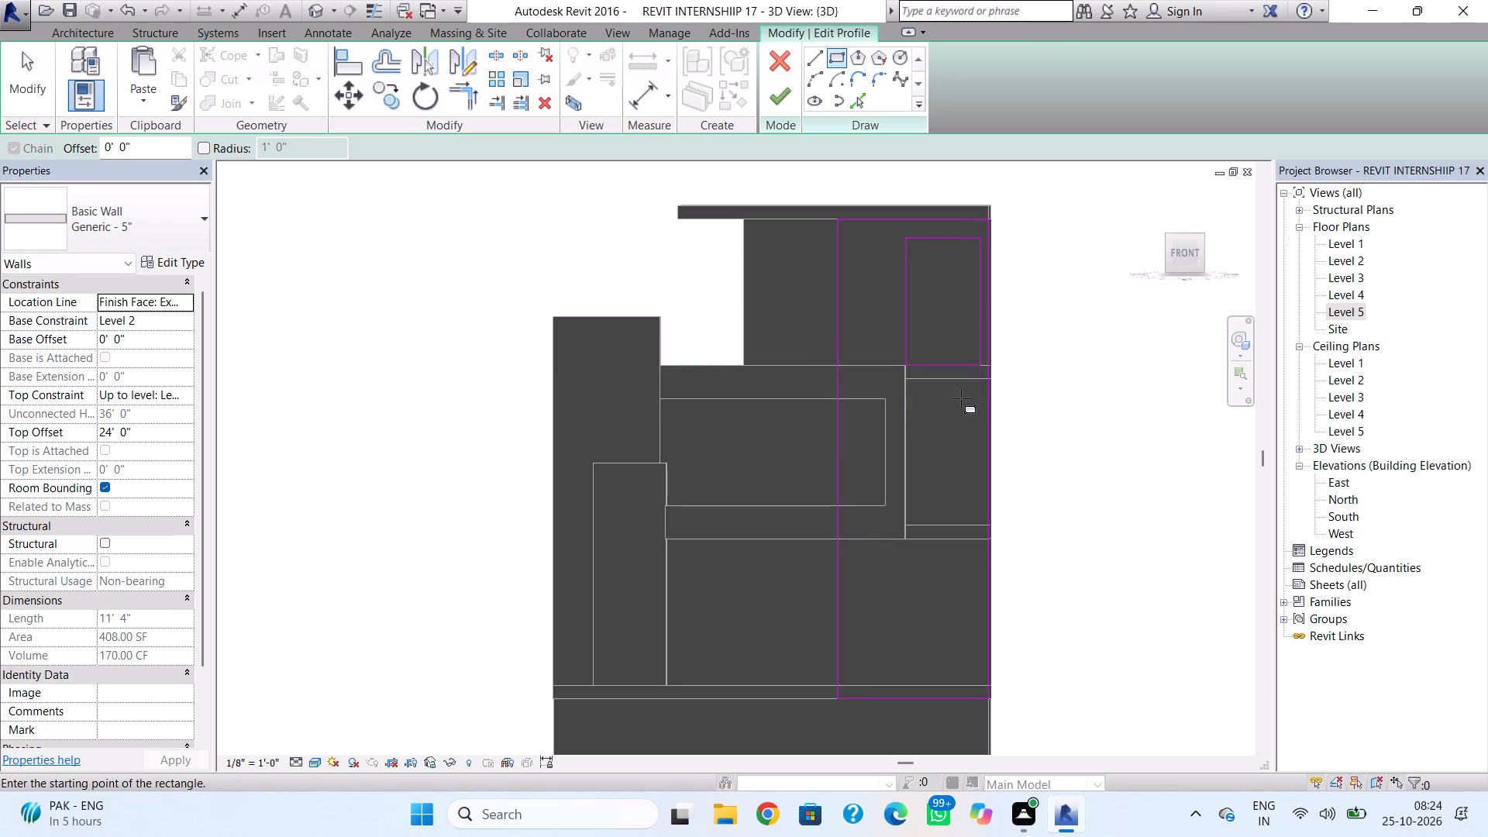
key(Escape)
Delete the bottom line of the sketched rectangle, level with the top of the C-shaped frame.
click(961, 365)
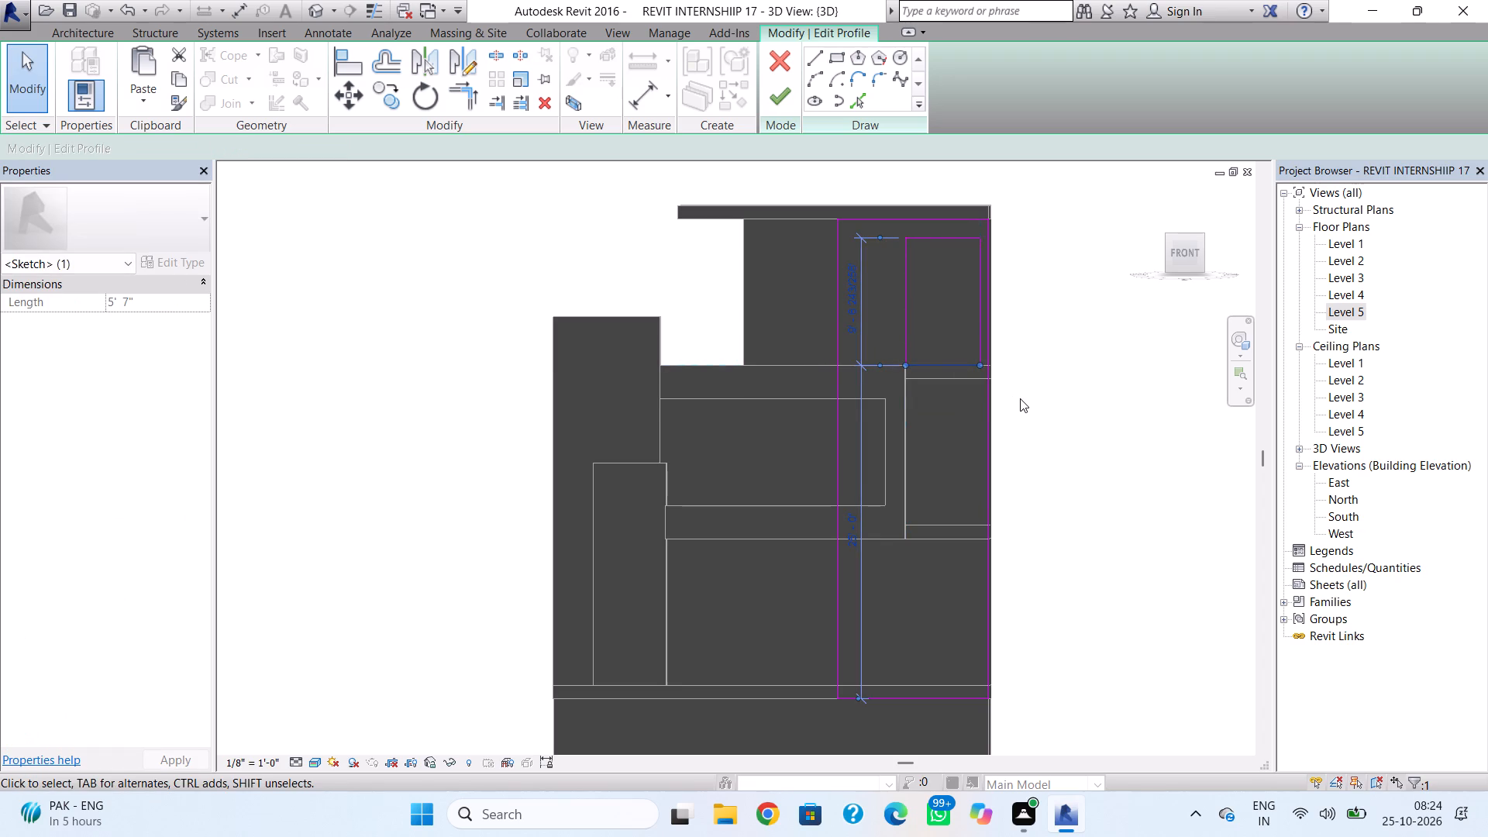
key(Delete)
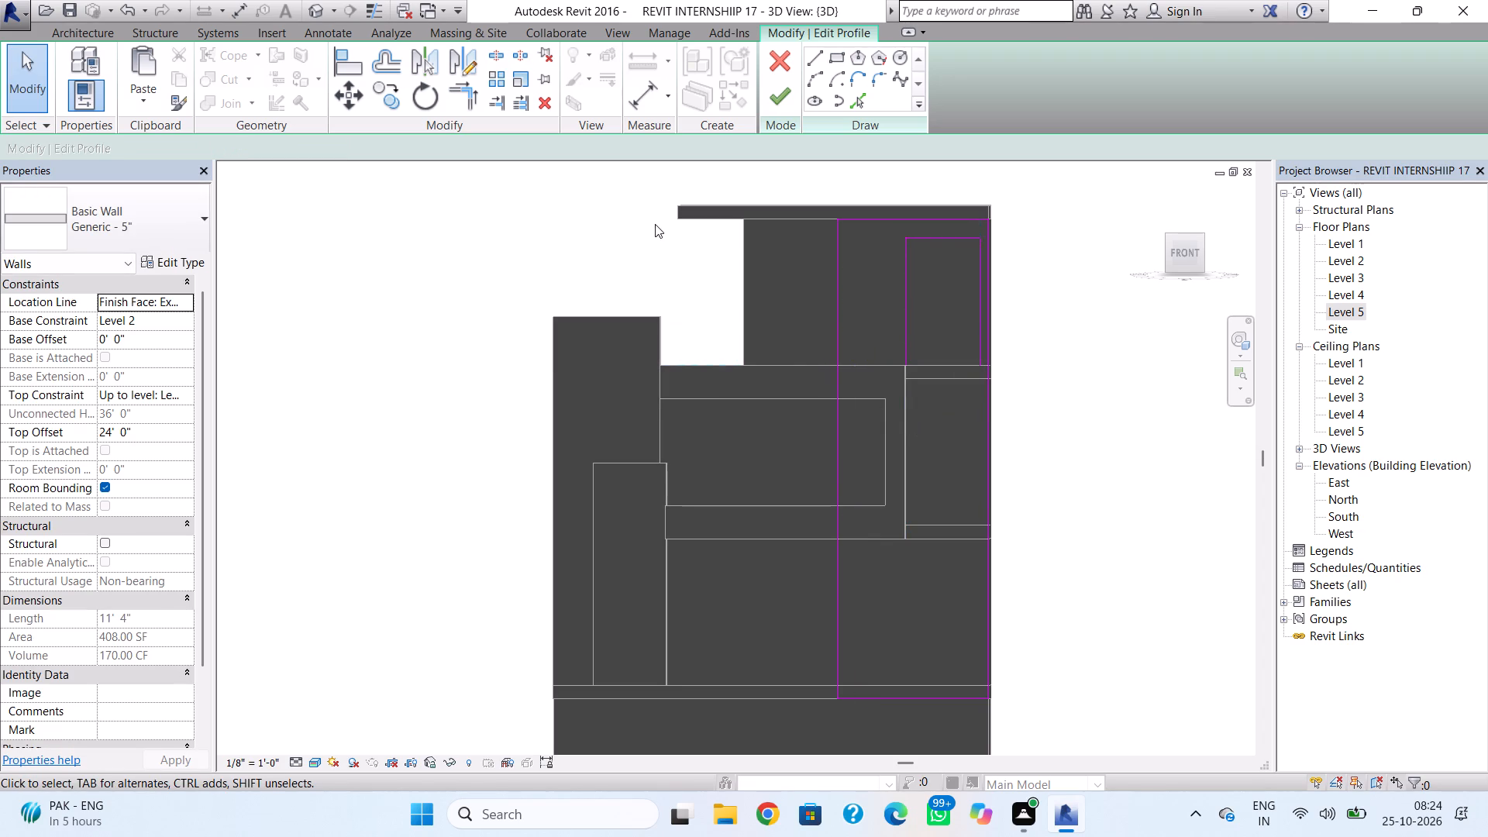
Sketch a second rectangle of matching width from the C-frame's top outer corner down to just above the wall's base.
click(830, 66)
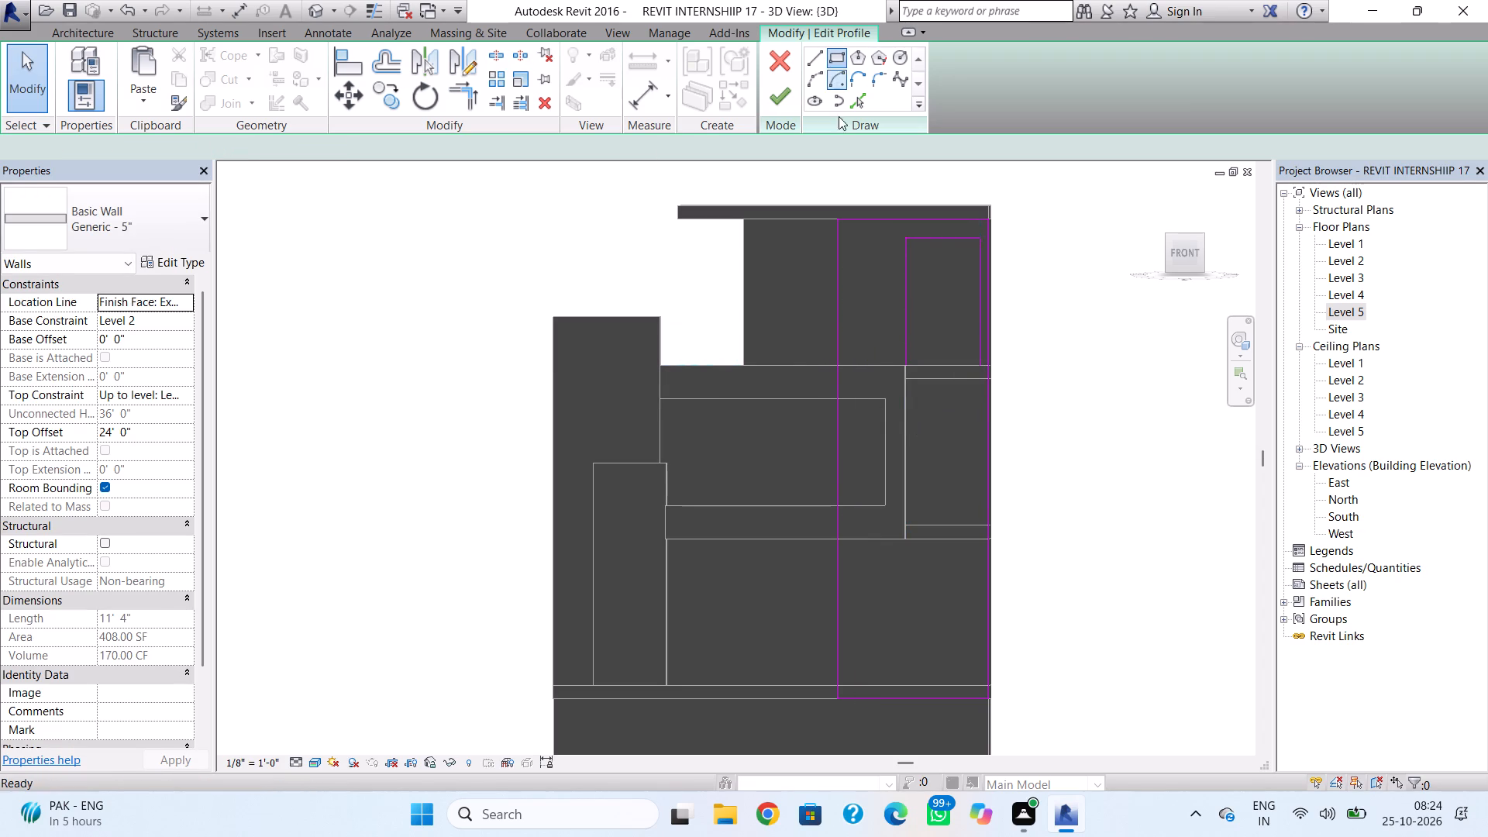
click(908, 367)
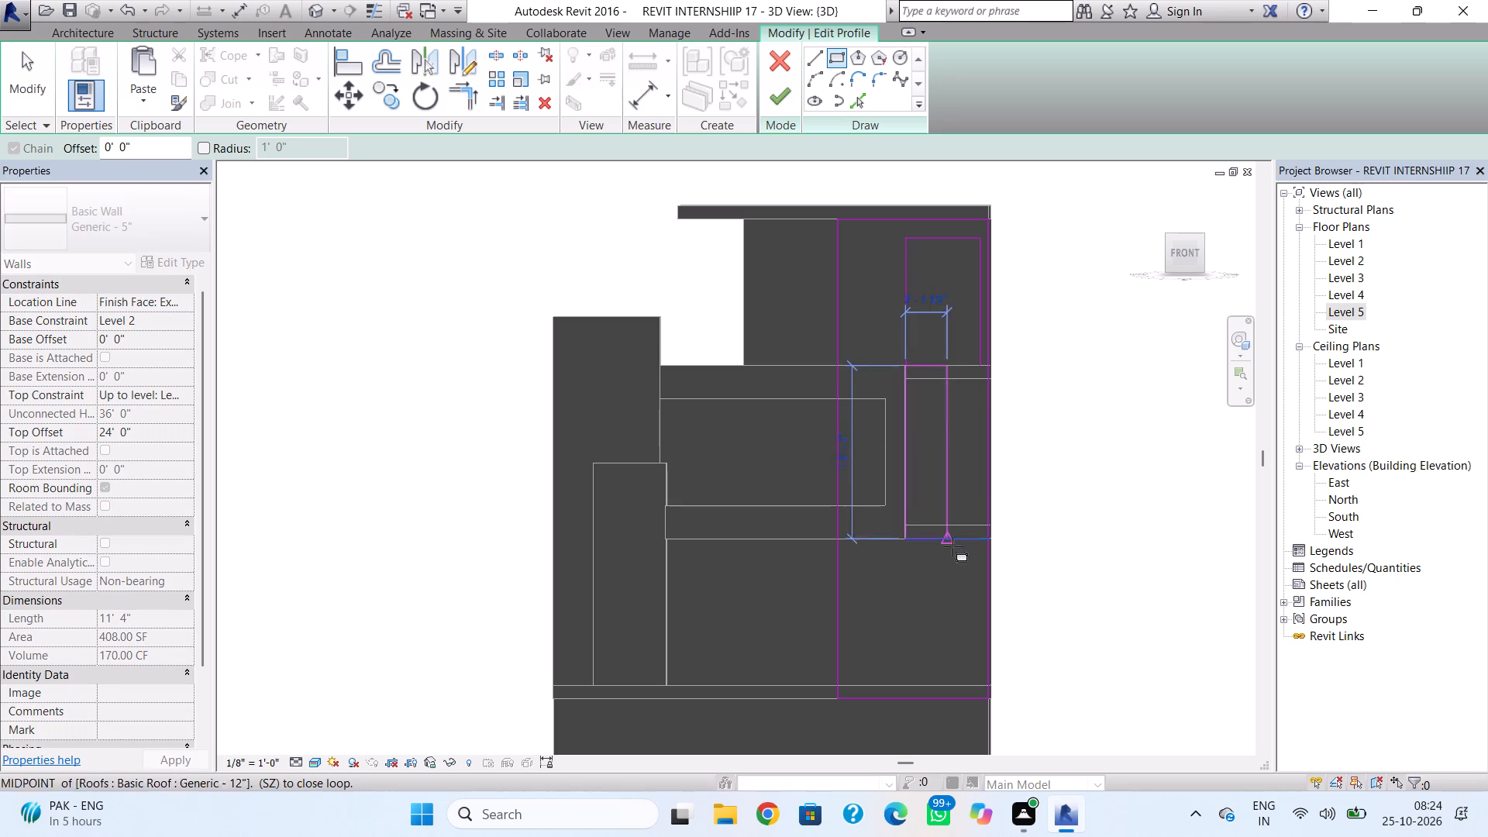
click(978, 670)
key(Escape)
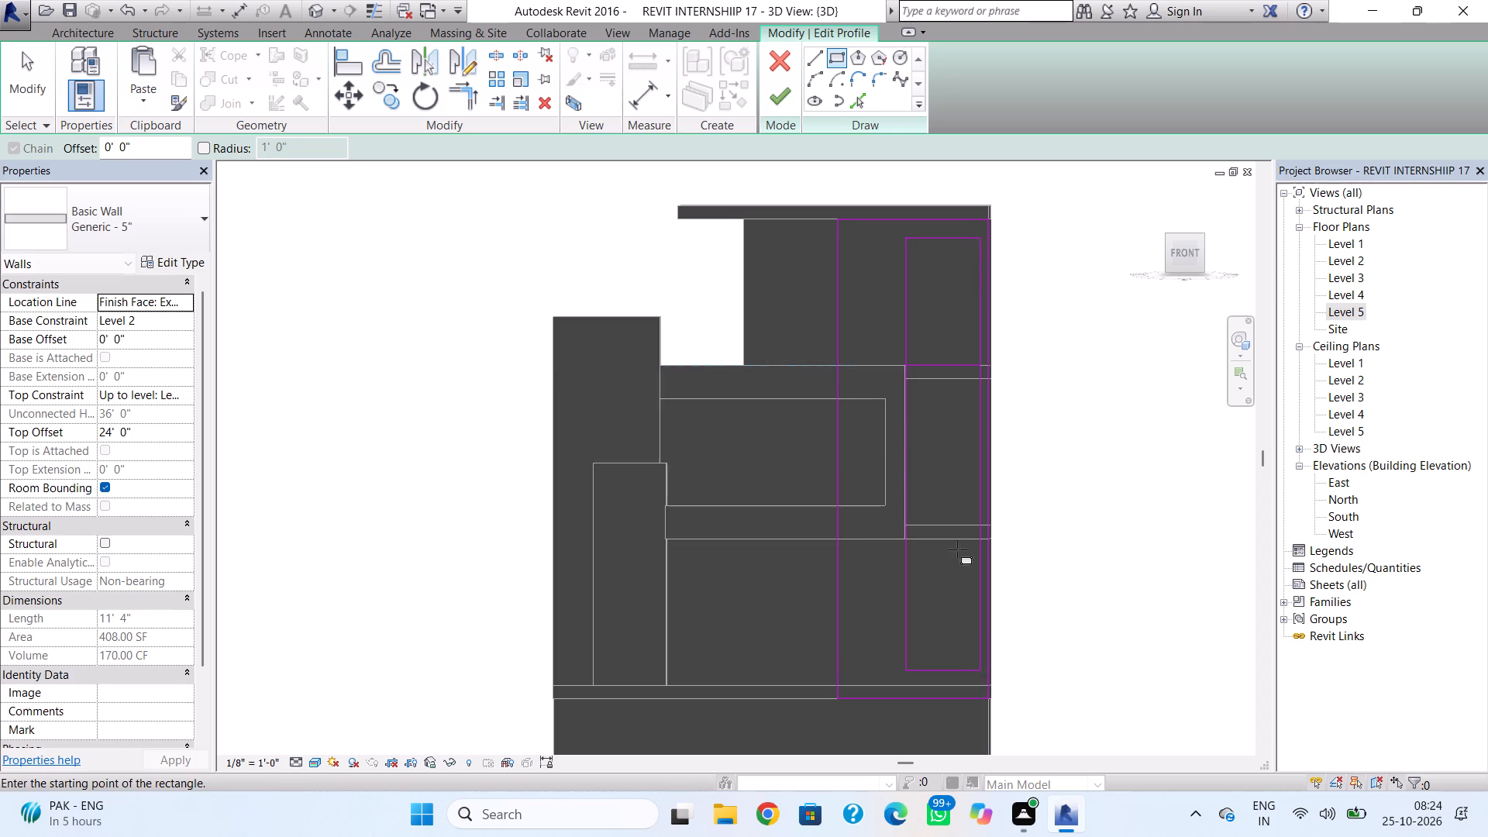
middle_drag(923, 421, 876, 480)
key(Escape)
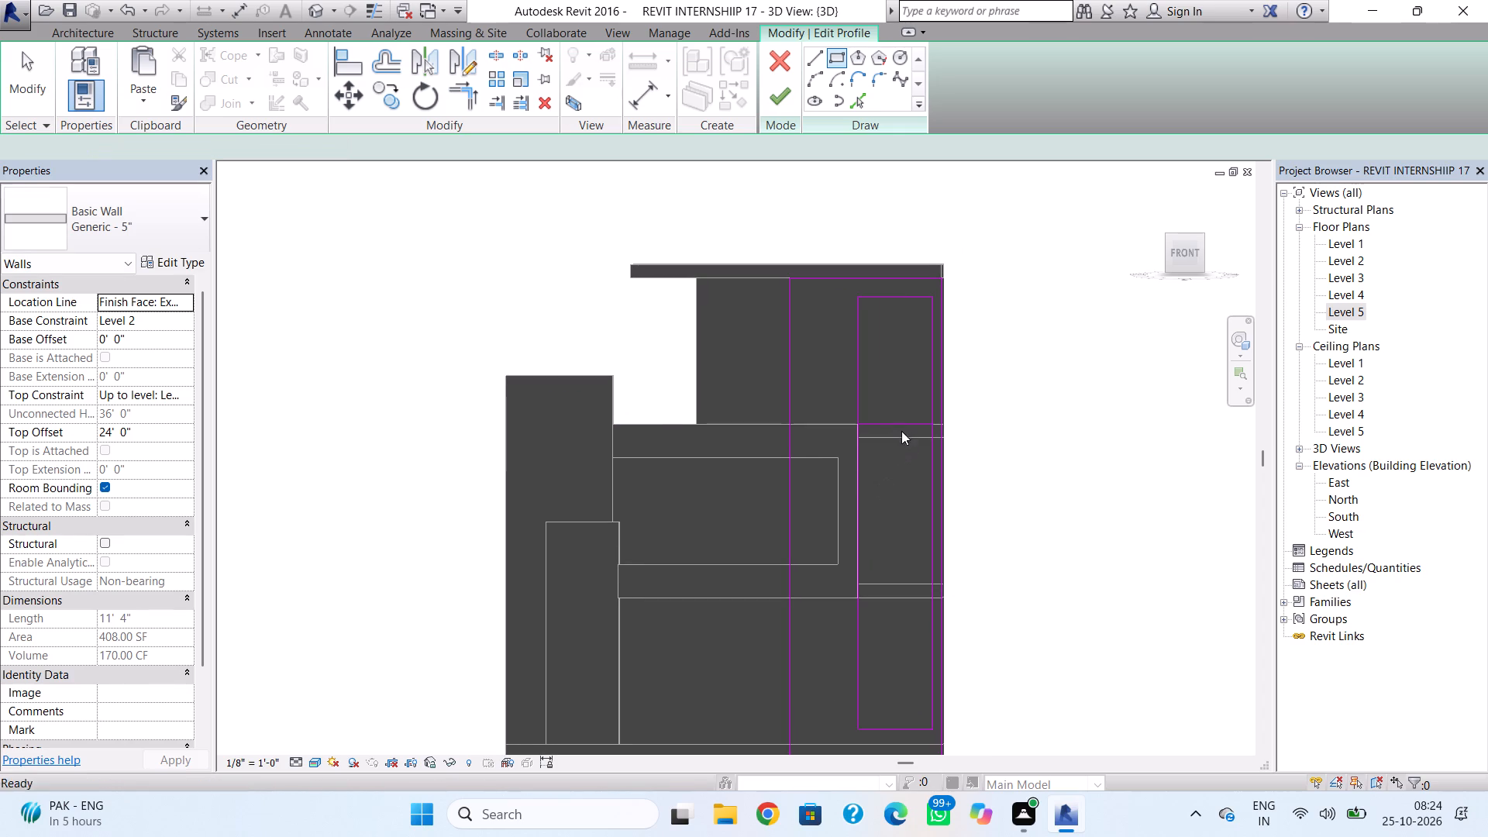
Delete the line between the two rectangles to form one tall opening, and finish the wall profile edit.
click(902, 428)
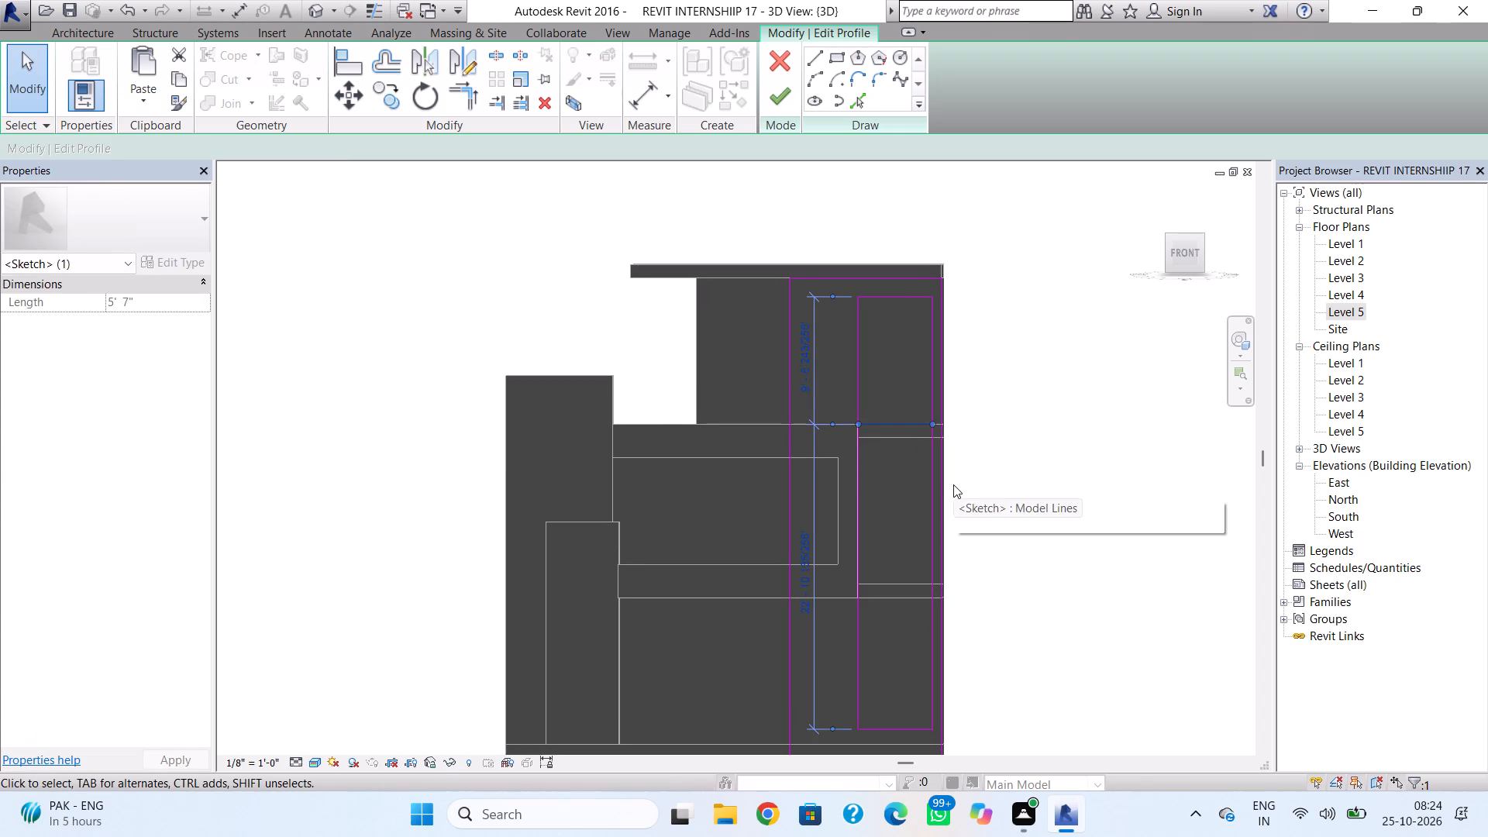
key(Delete)
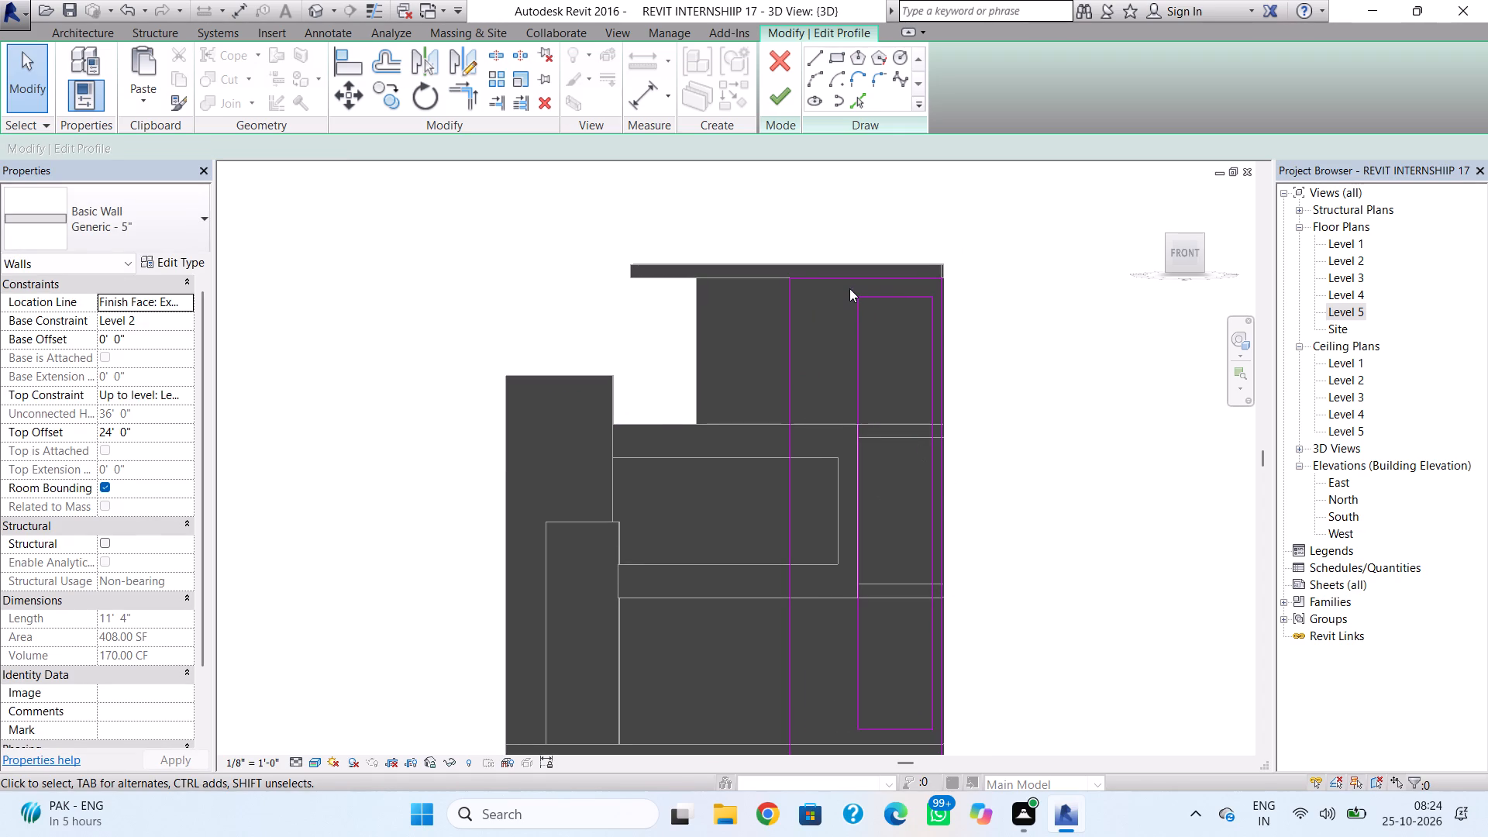
click(780, 107)
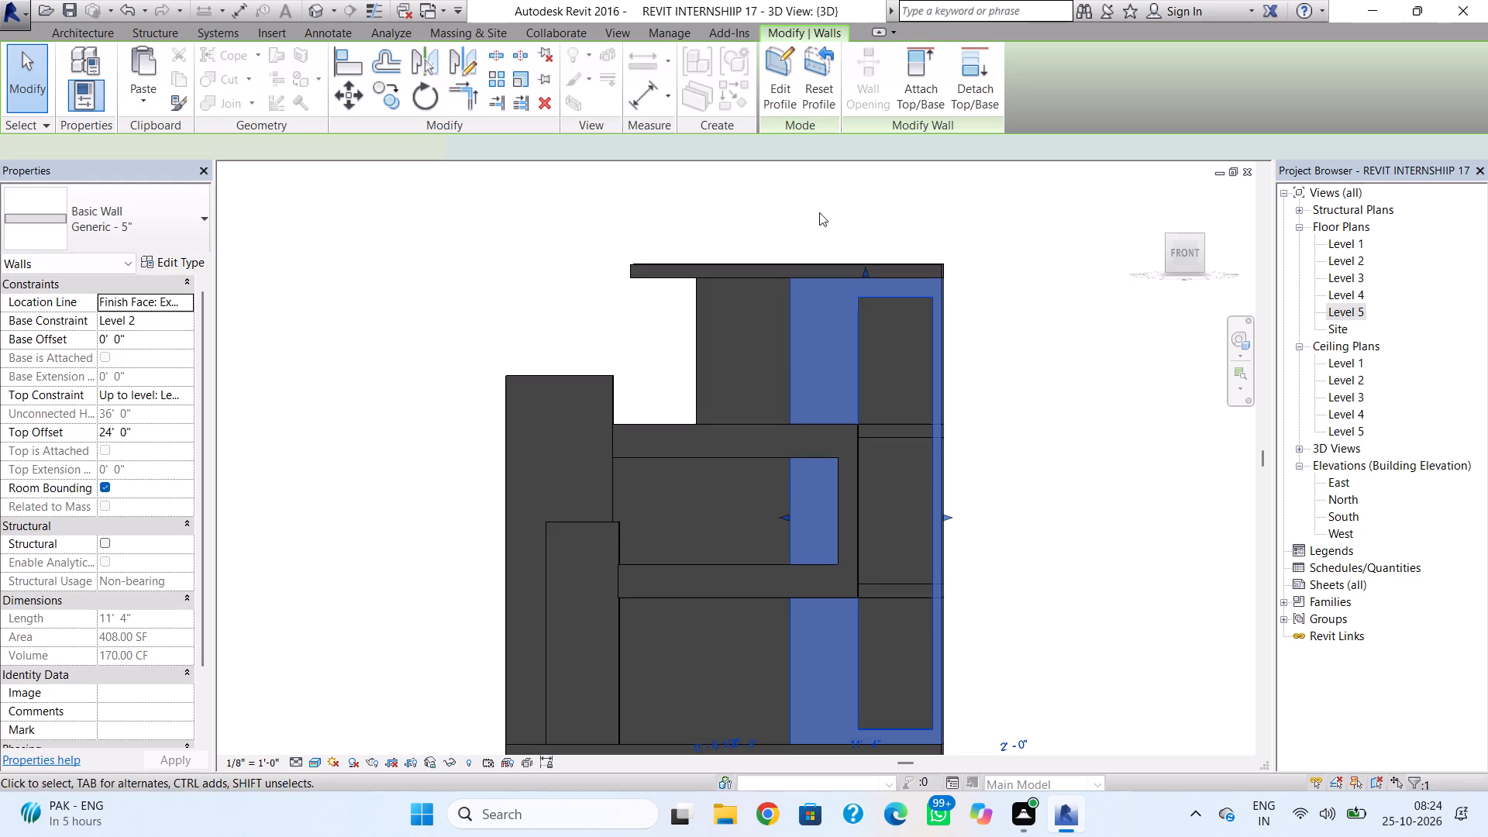
key(Escape)
shift+right_drag(901, 339, 924, 367)
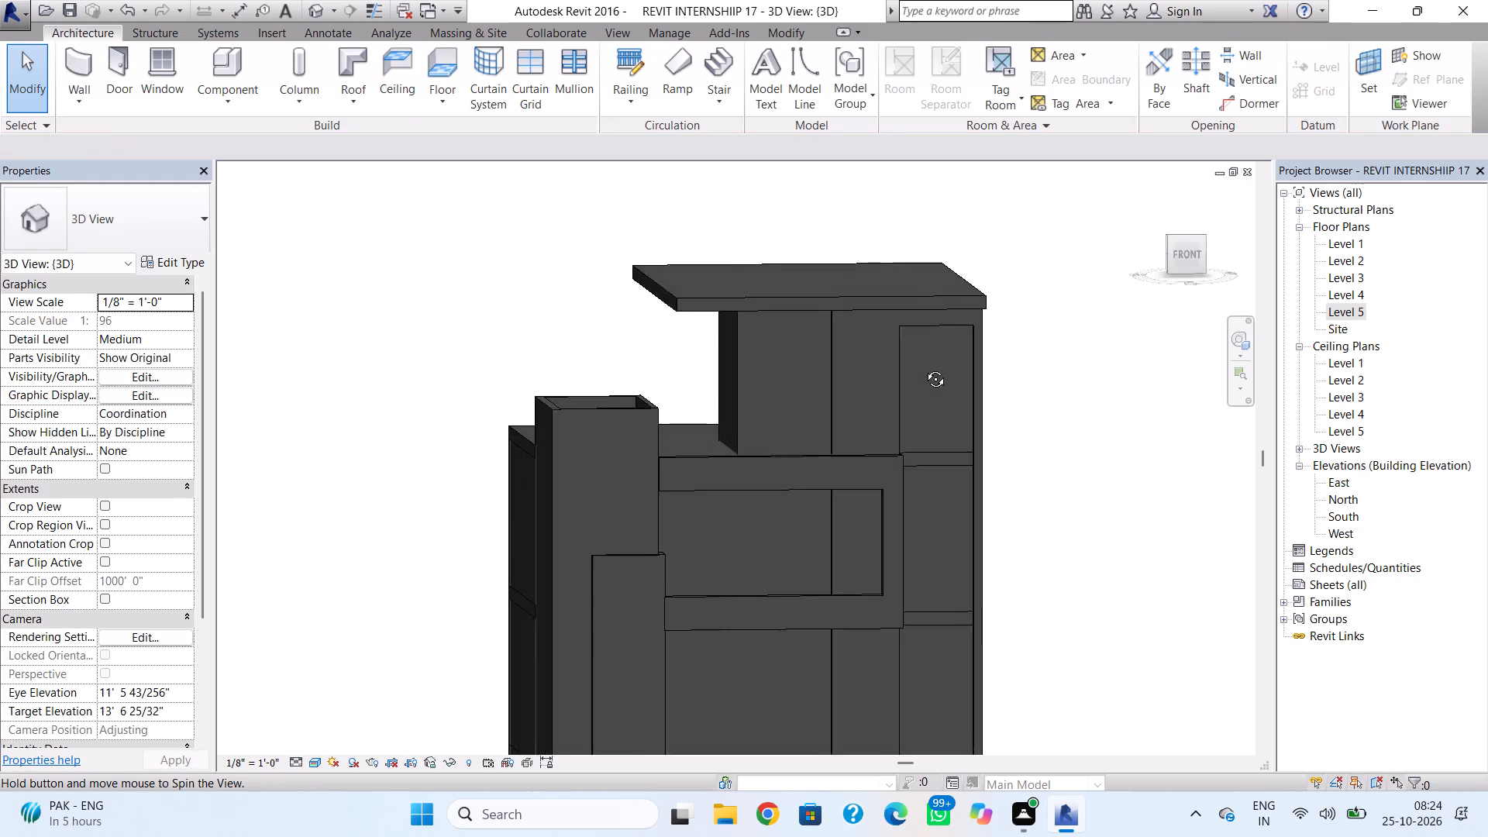
shift+right_drag(924, 367, 1068, 439)
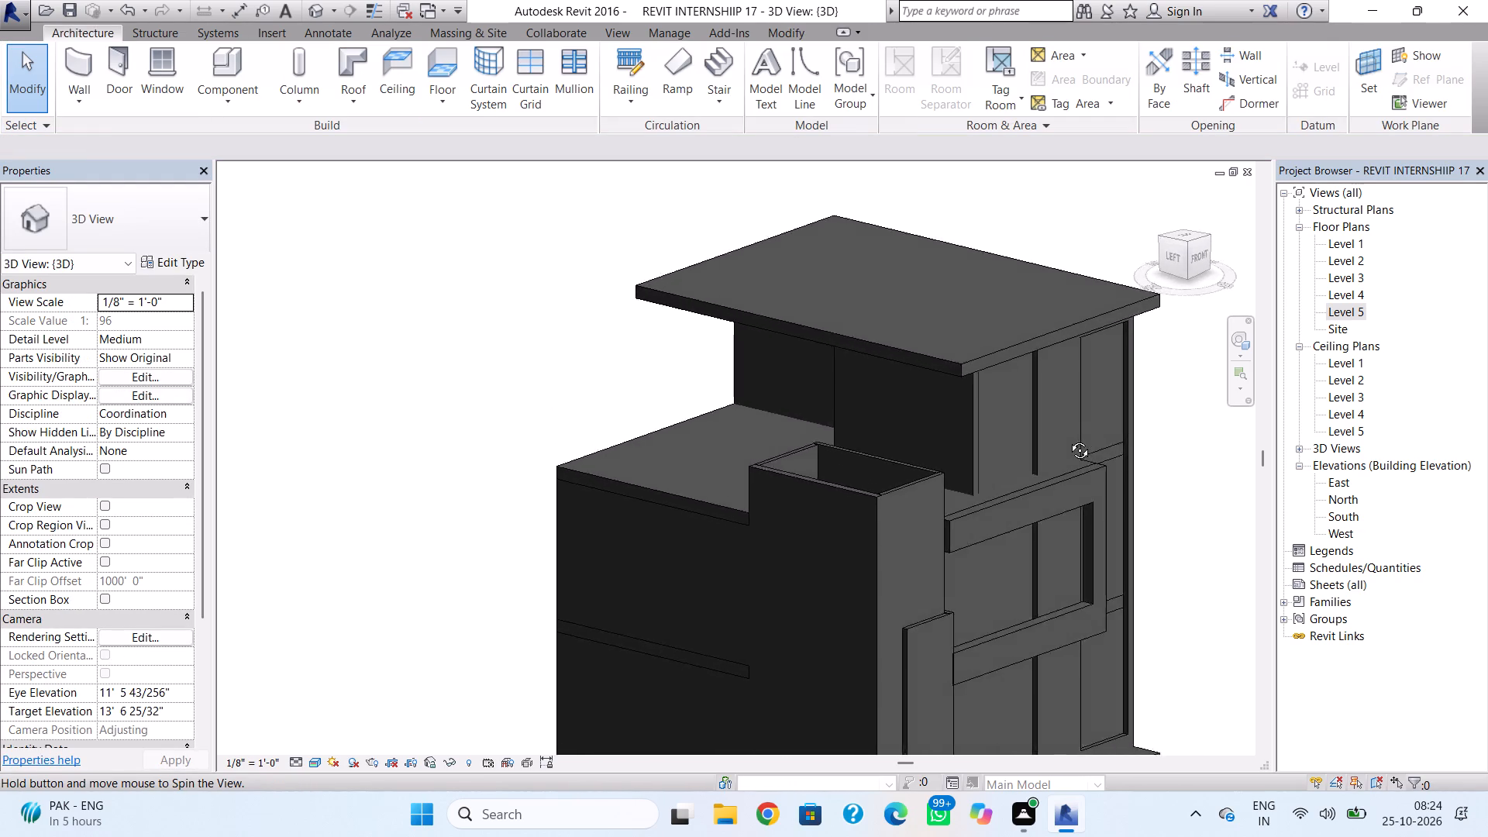
Open the Level 2 floor plan at the building's front wall and save the project.
shift+right_drag(1068, 439, 934, 401)
scroll(926, 389, down, 2)
middle_drag(926, 361, 926, 249)
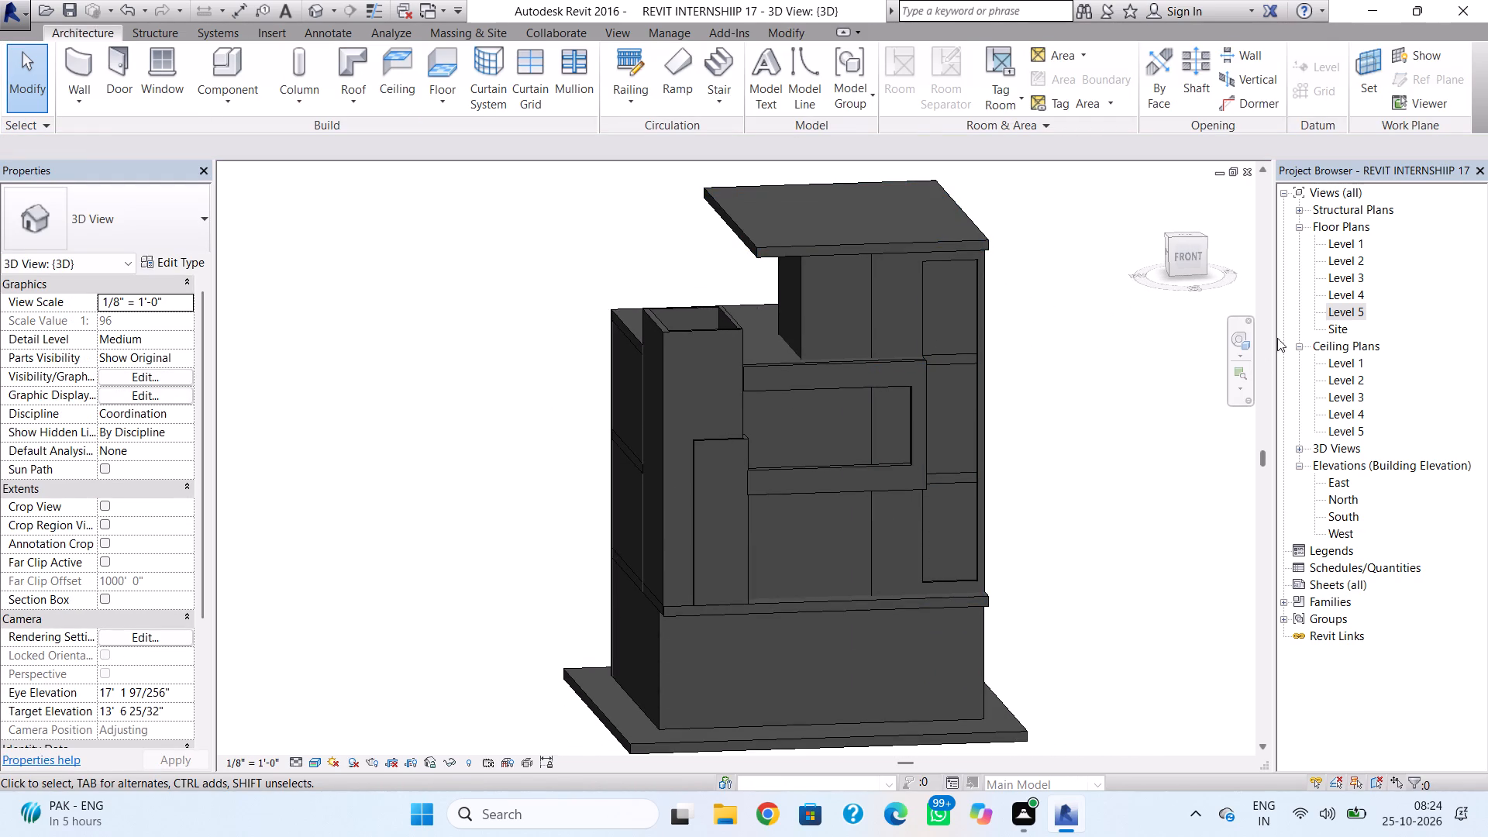
double_click(1343, 266)
scroll(827, 359, down, 8)
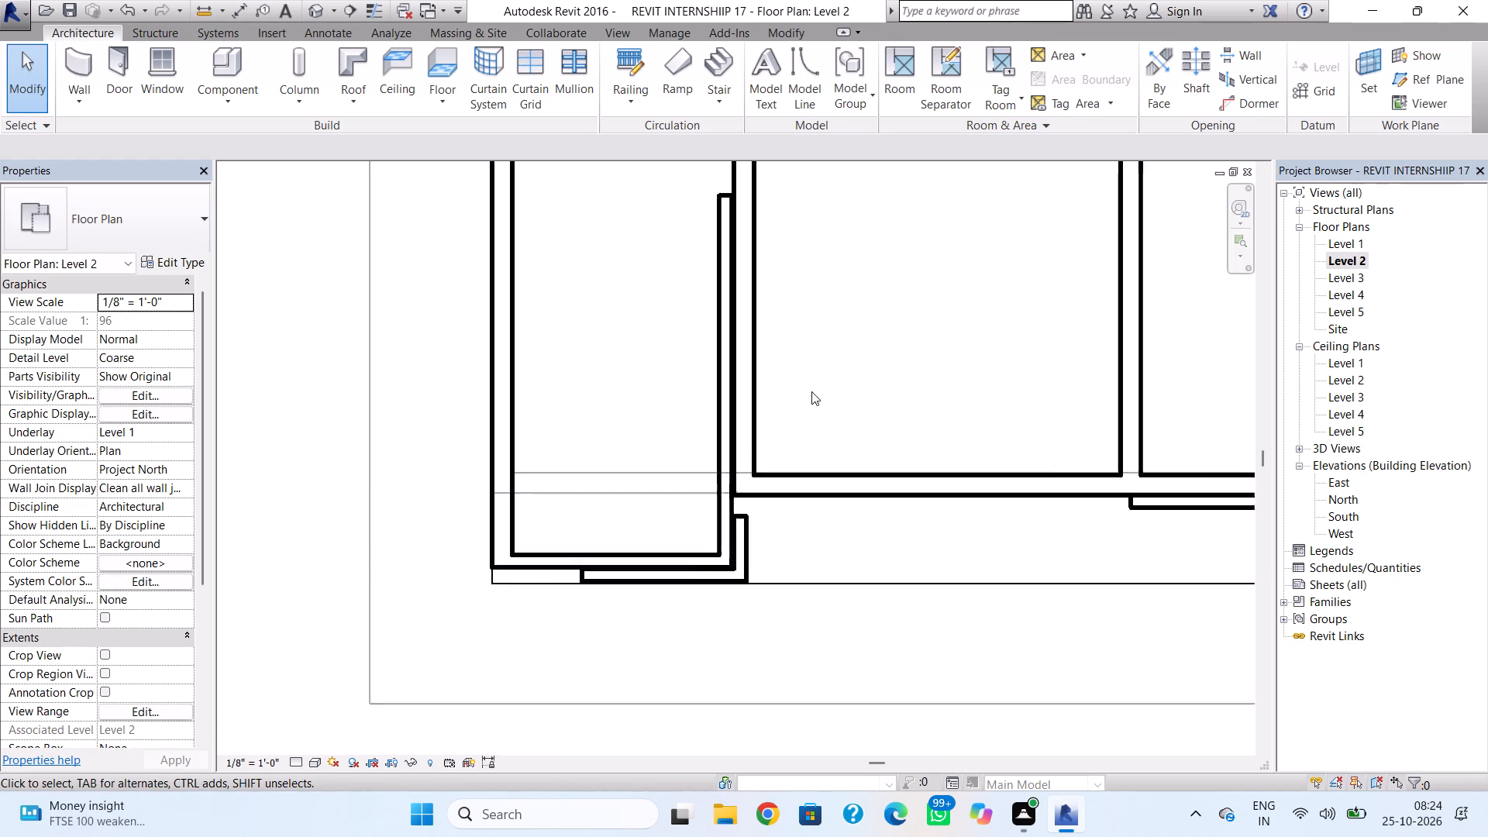
scroll(811, 391, down, 5)
middle_drag(827, 376, 628, 358)
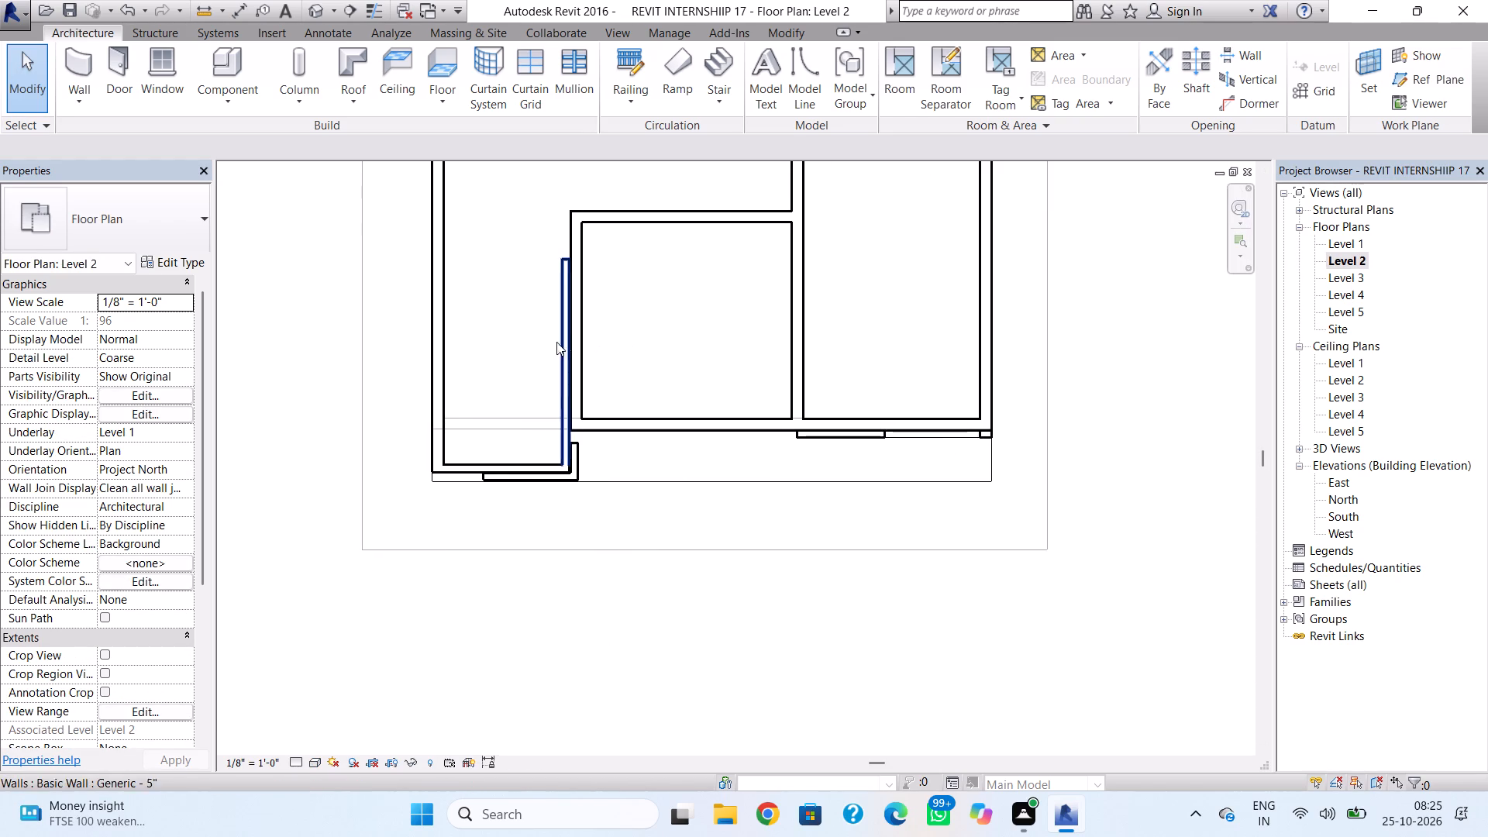
click(95, 60)
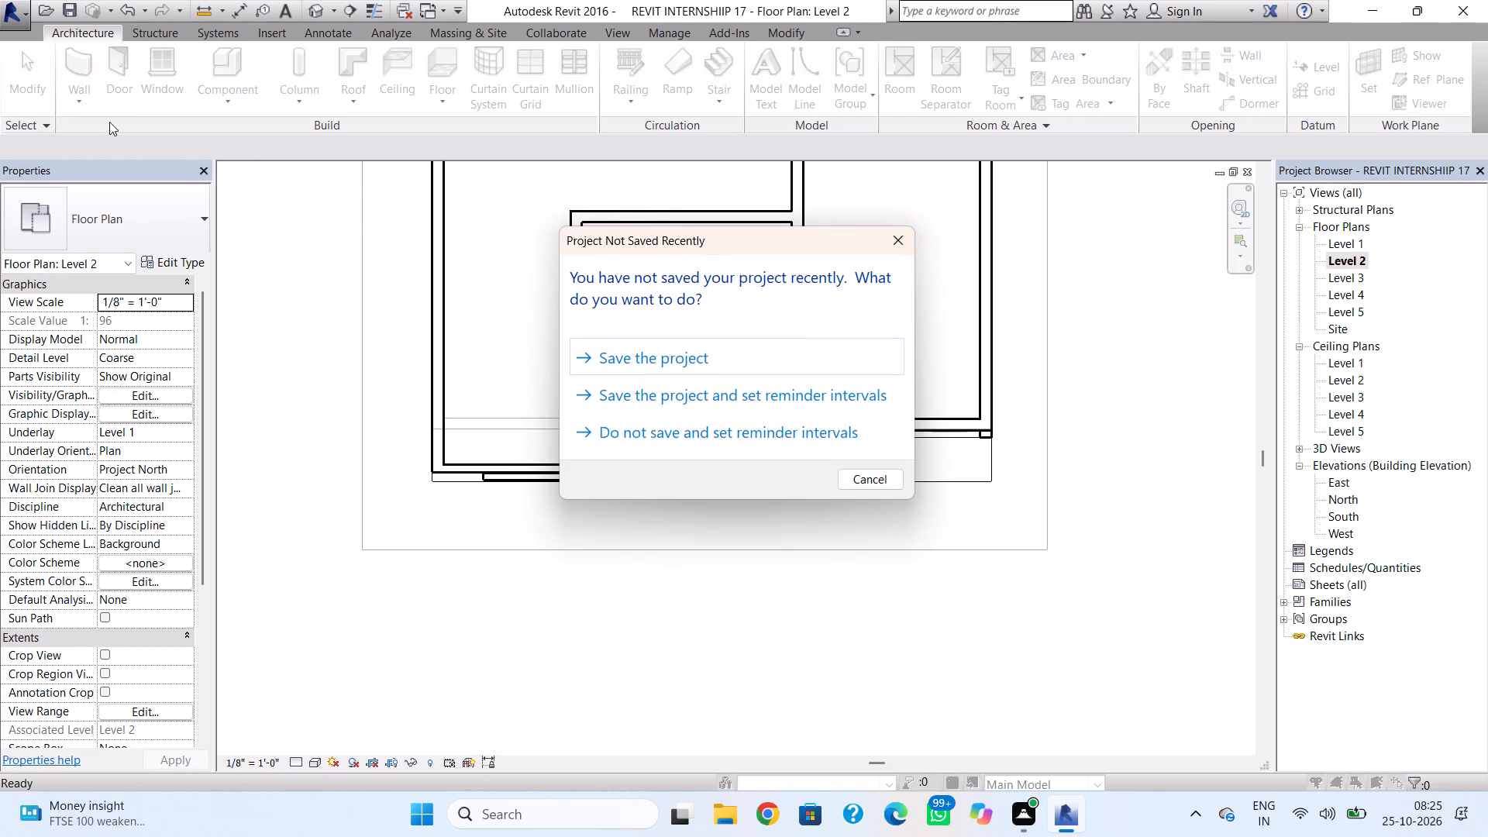
click(594, 353)
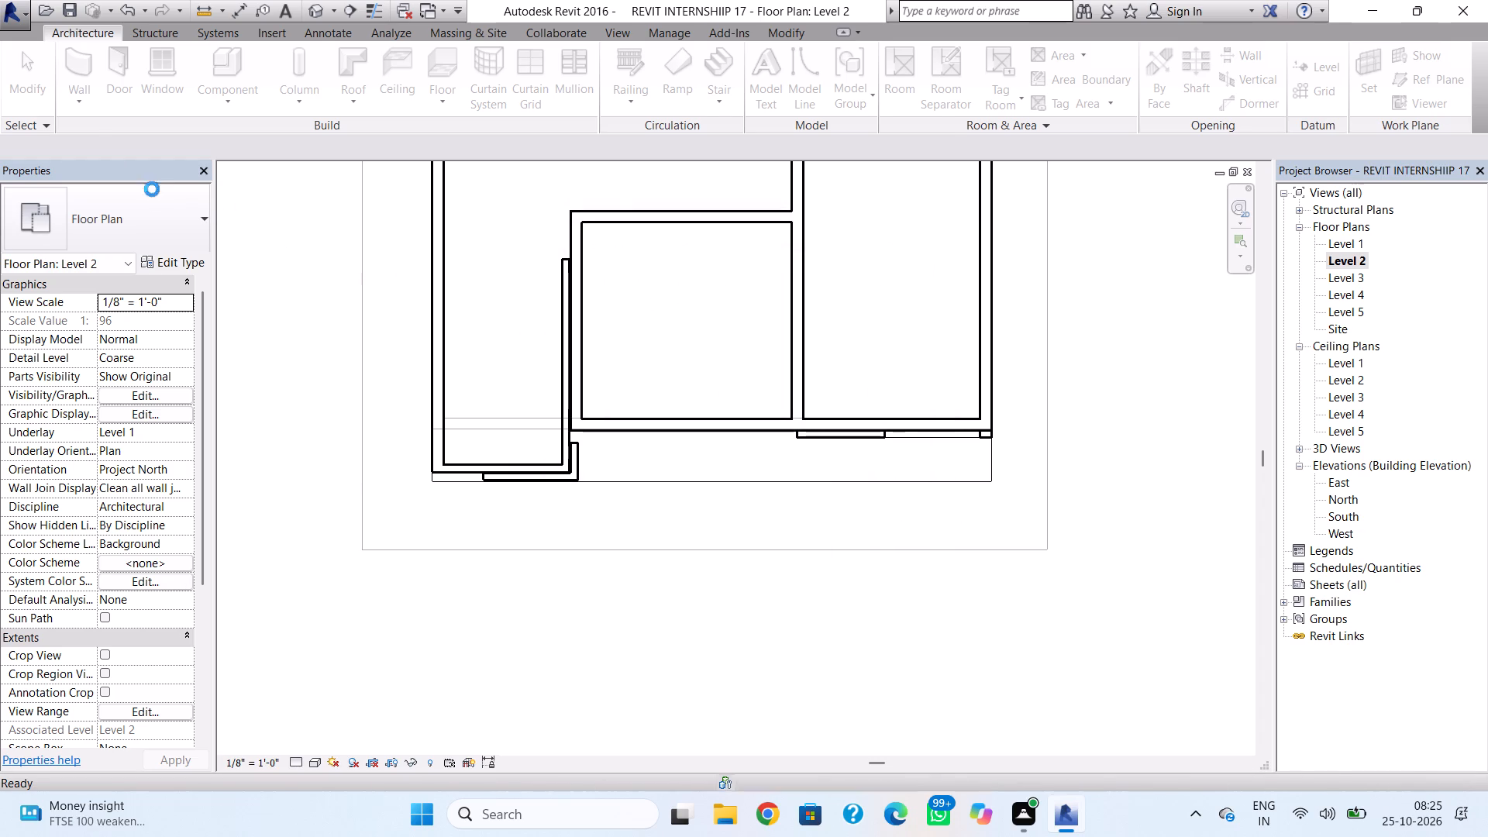
Draw a Curtain Wall 1 segment about 5' 7" long across the front wall's opening, from edge to edge.
click(118, 215)
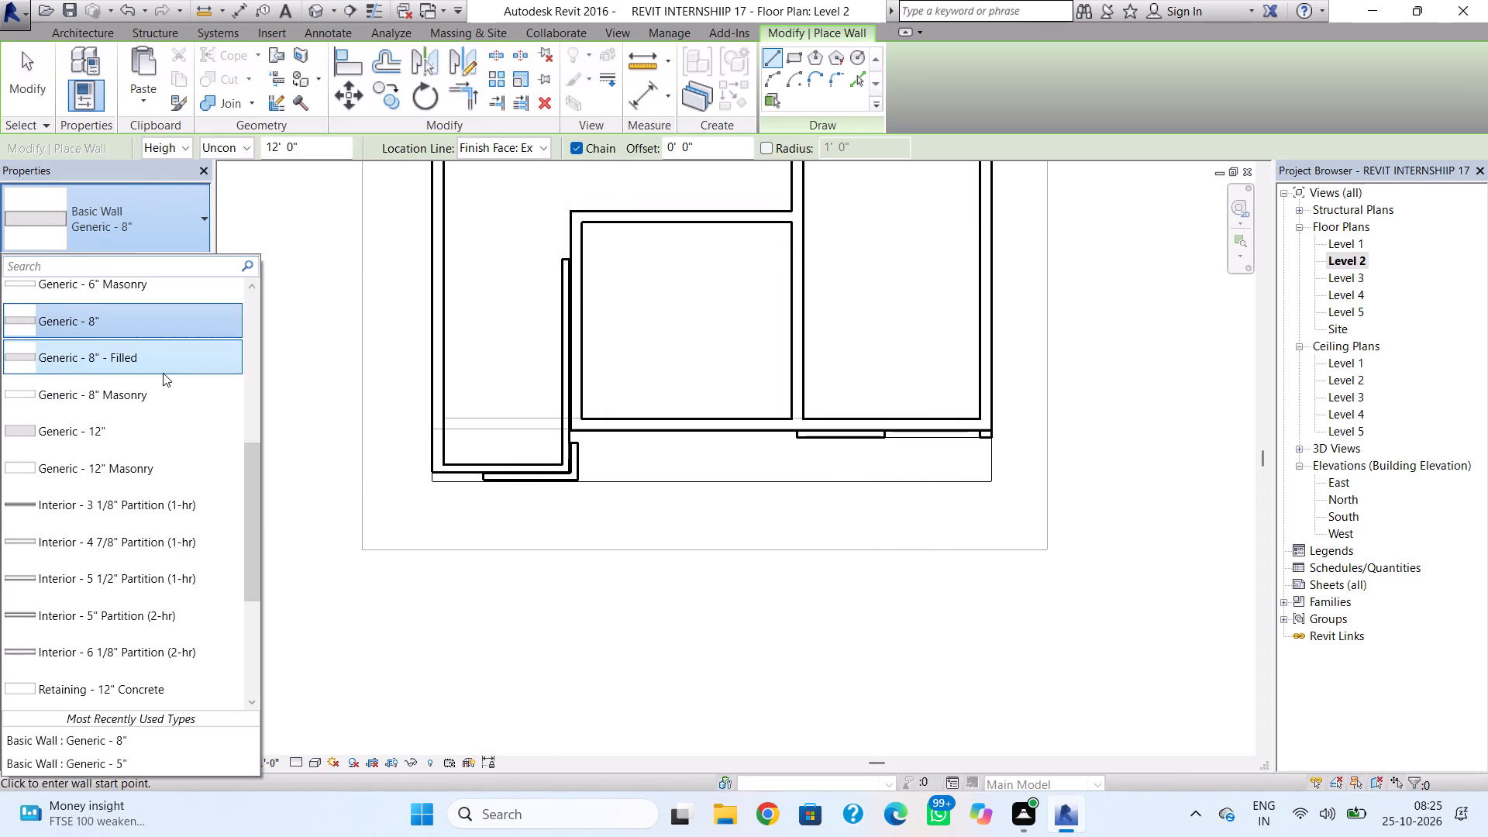
scroll(158, 384, down, 5)
click(114, 543)
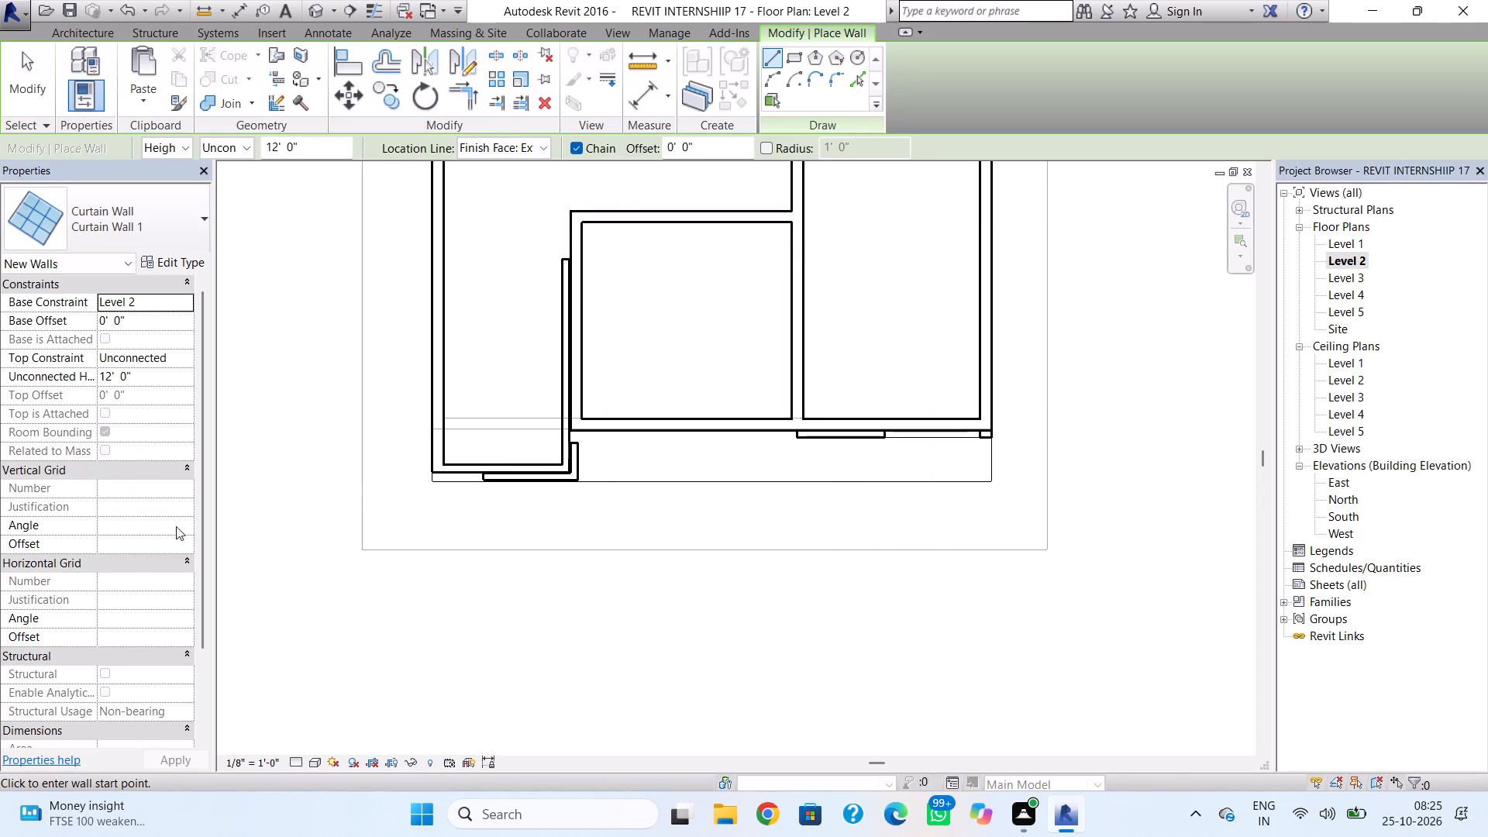
scroll(929, 426, up, 5)
scroll(871, 474, up, 4)
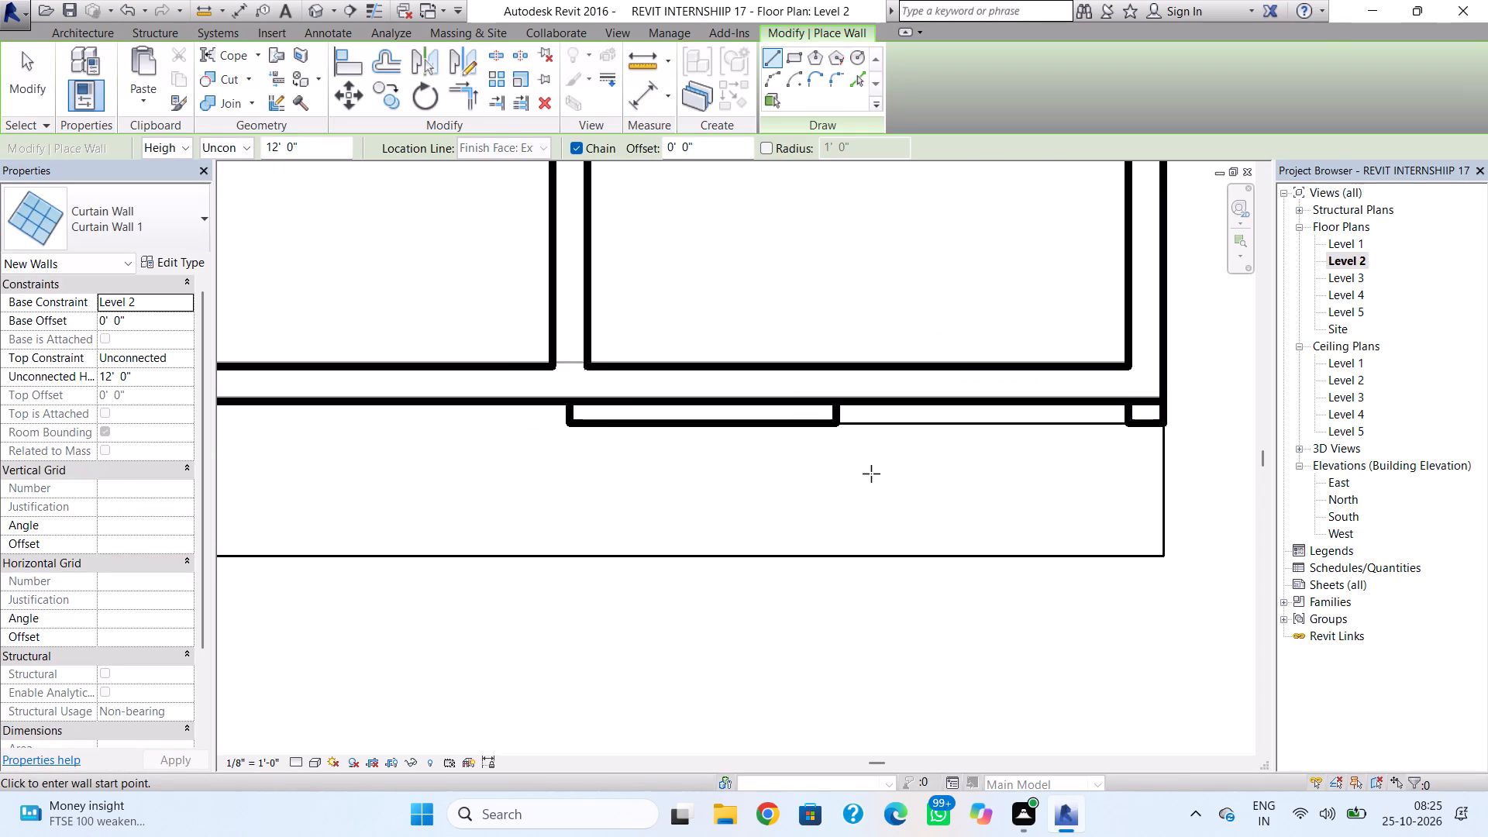
scroll(880, 463, up, 4)
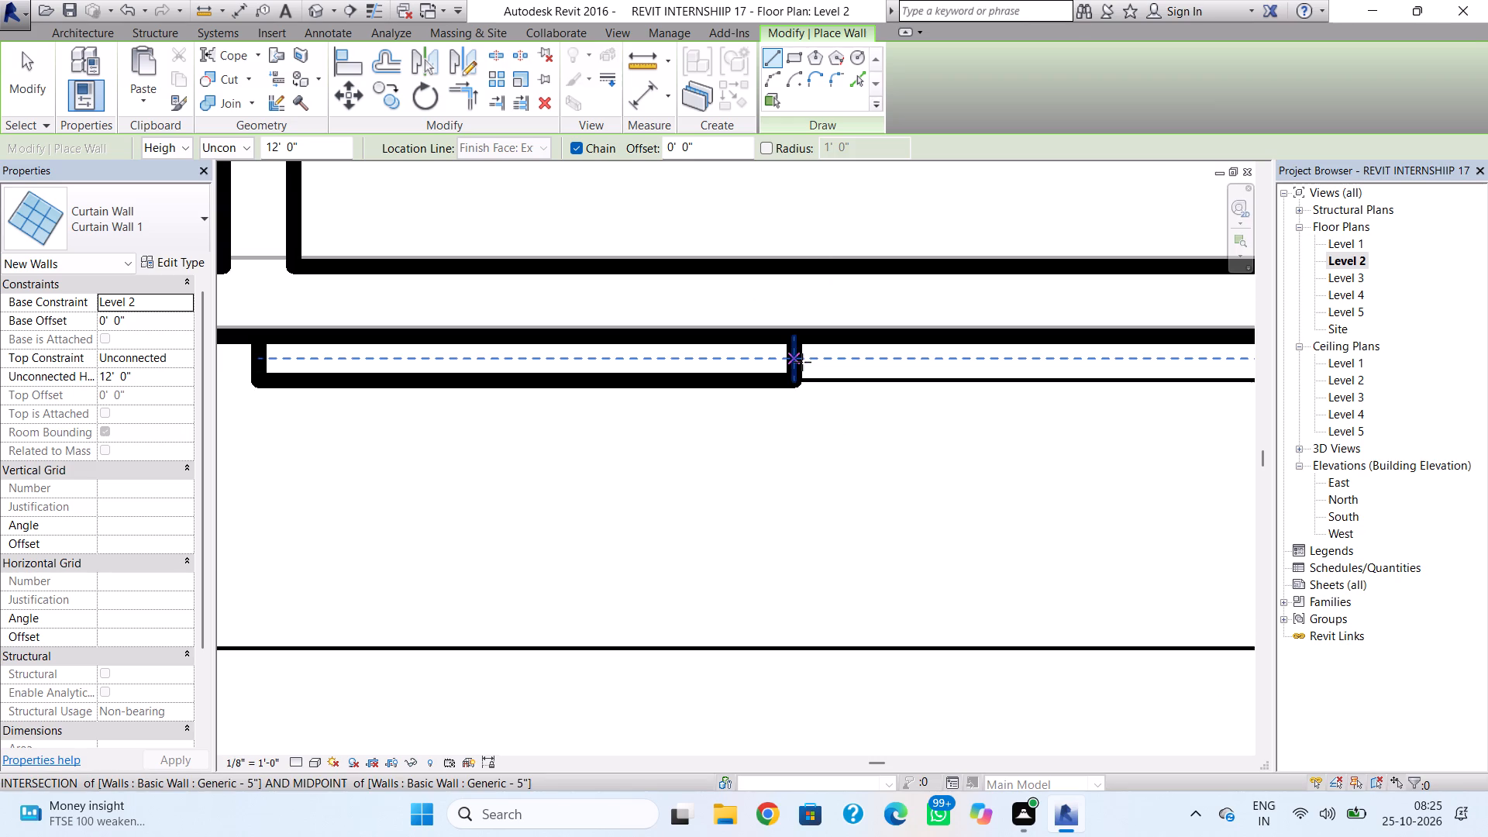
click(802, 362)
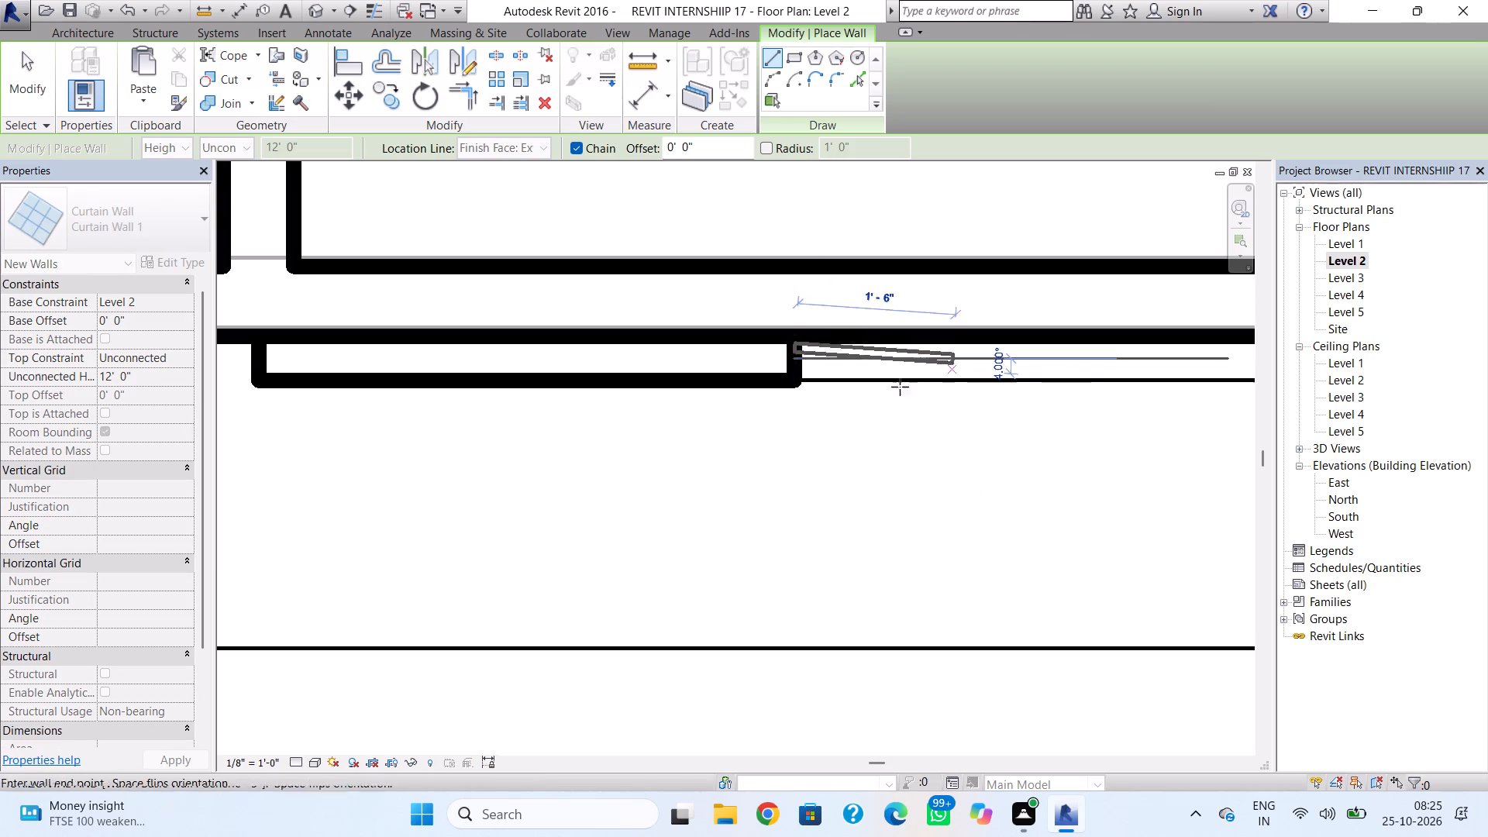
key(Escape)
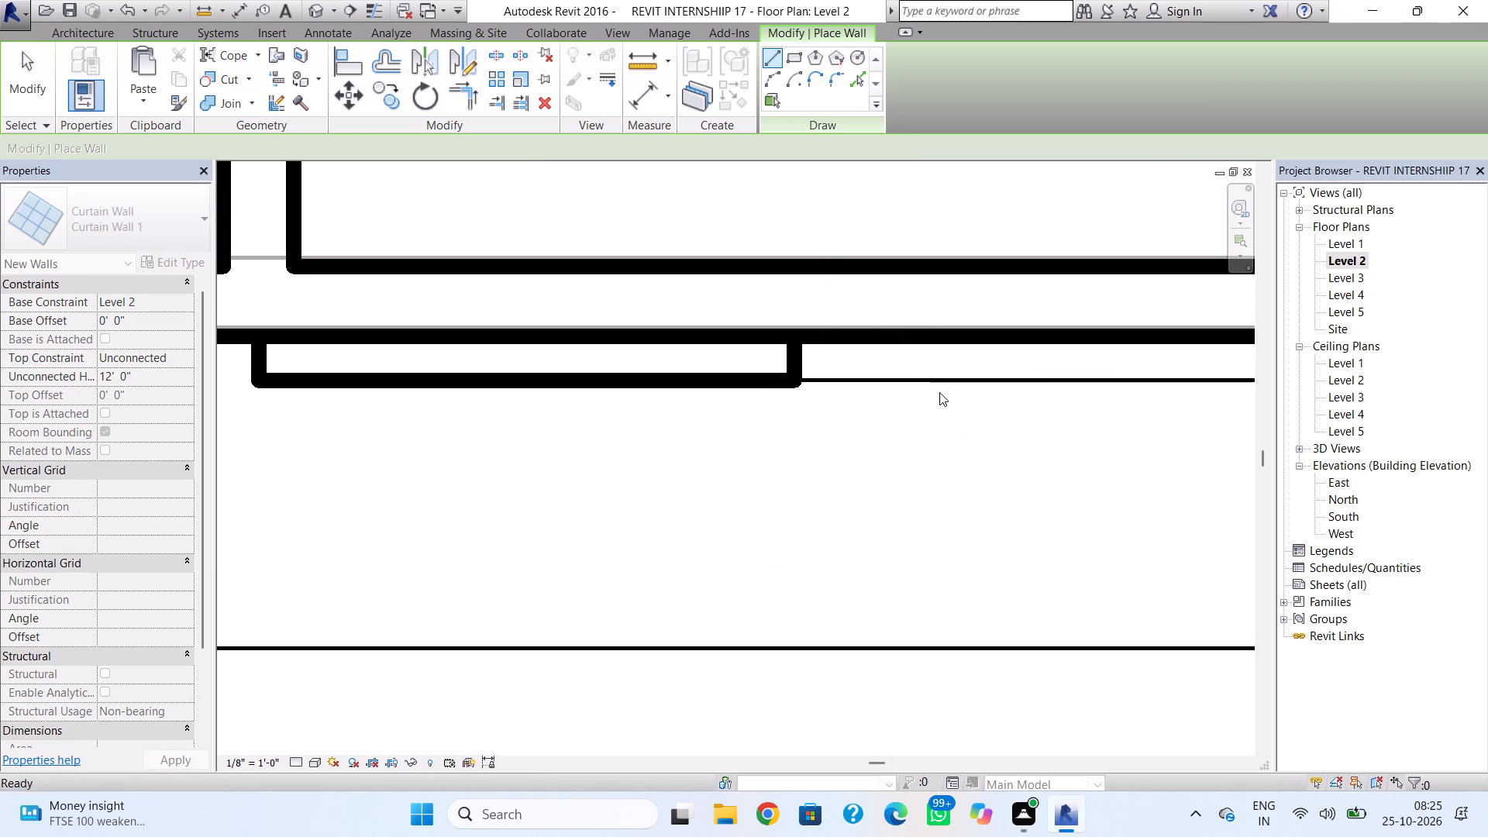
click(801, 375)
middle_drag(1104, 375, 1090, 384)
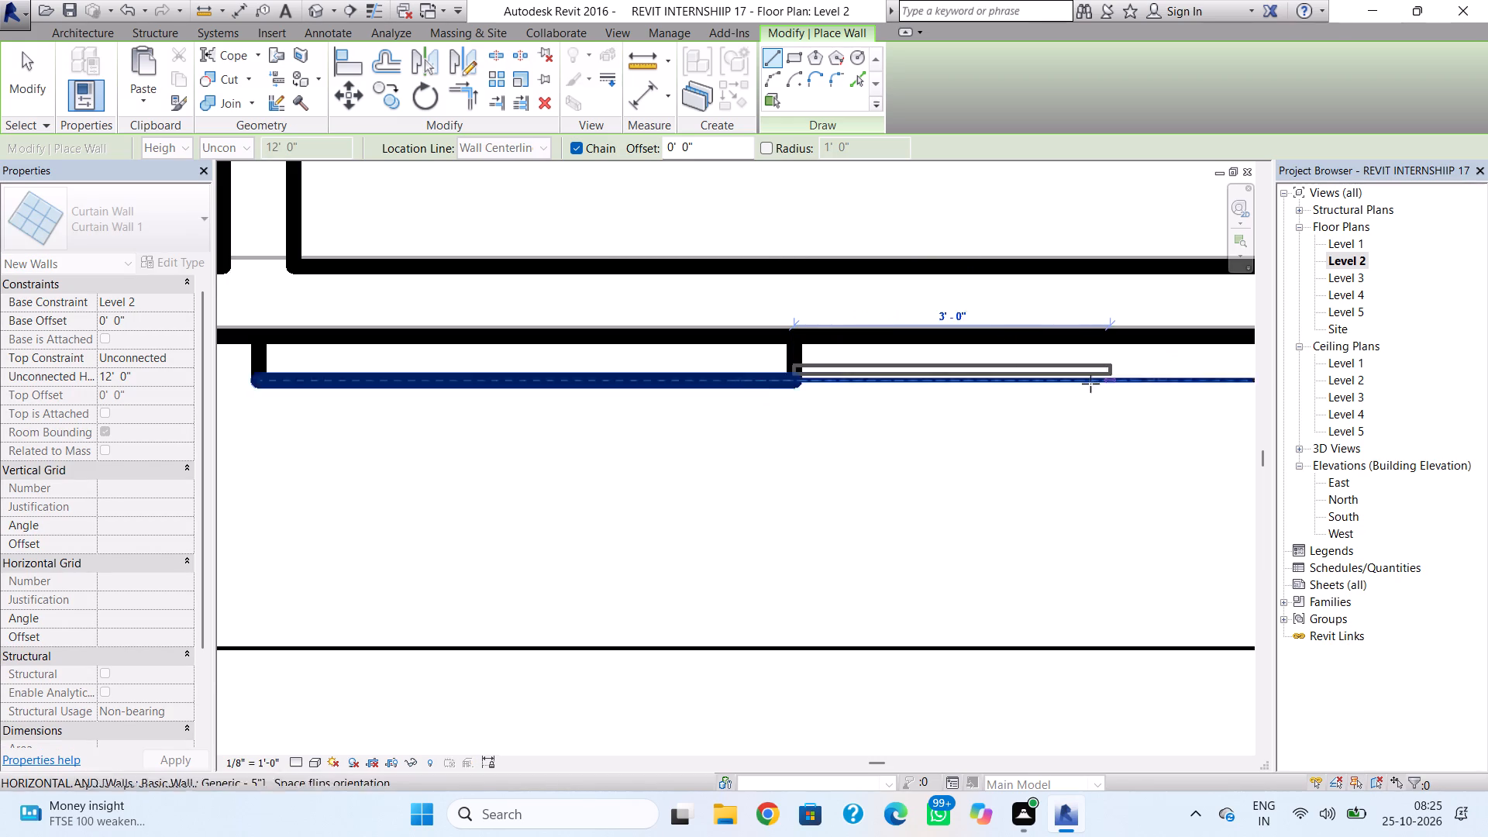
middle_drag(1090, 384, 734, 410)
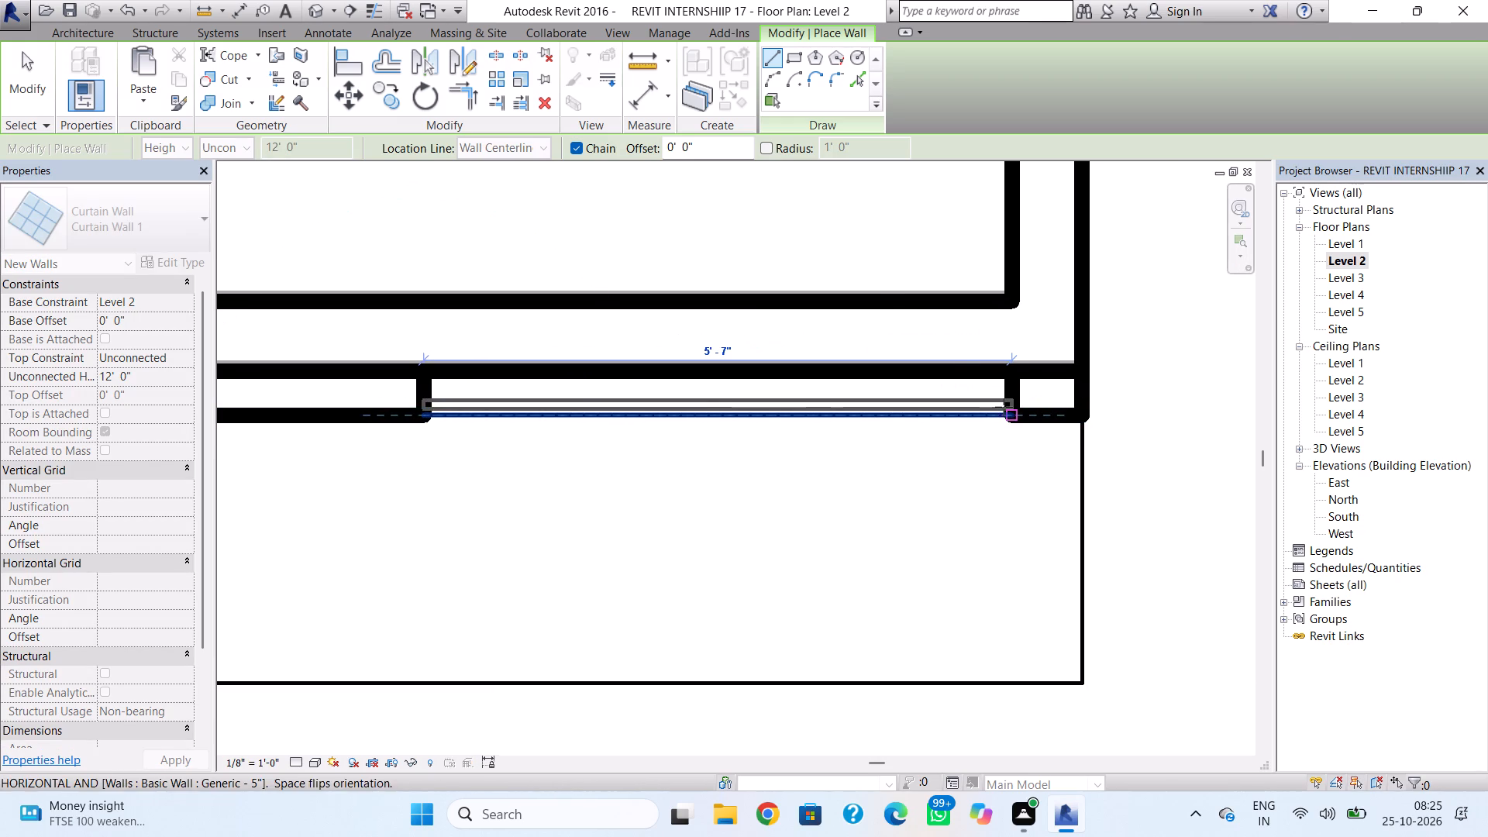
click(1004, 407)
key(Escape)
key(Escape)
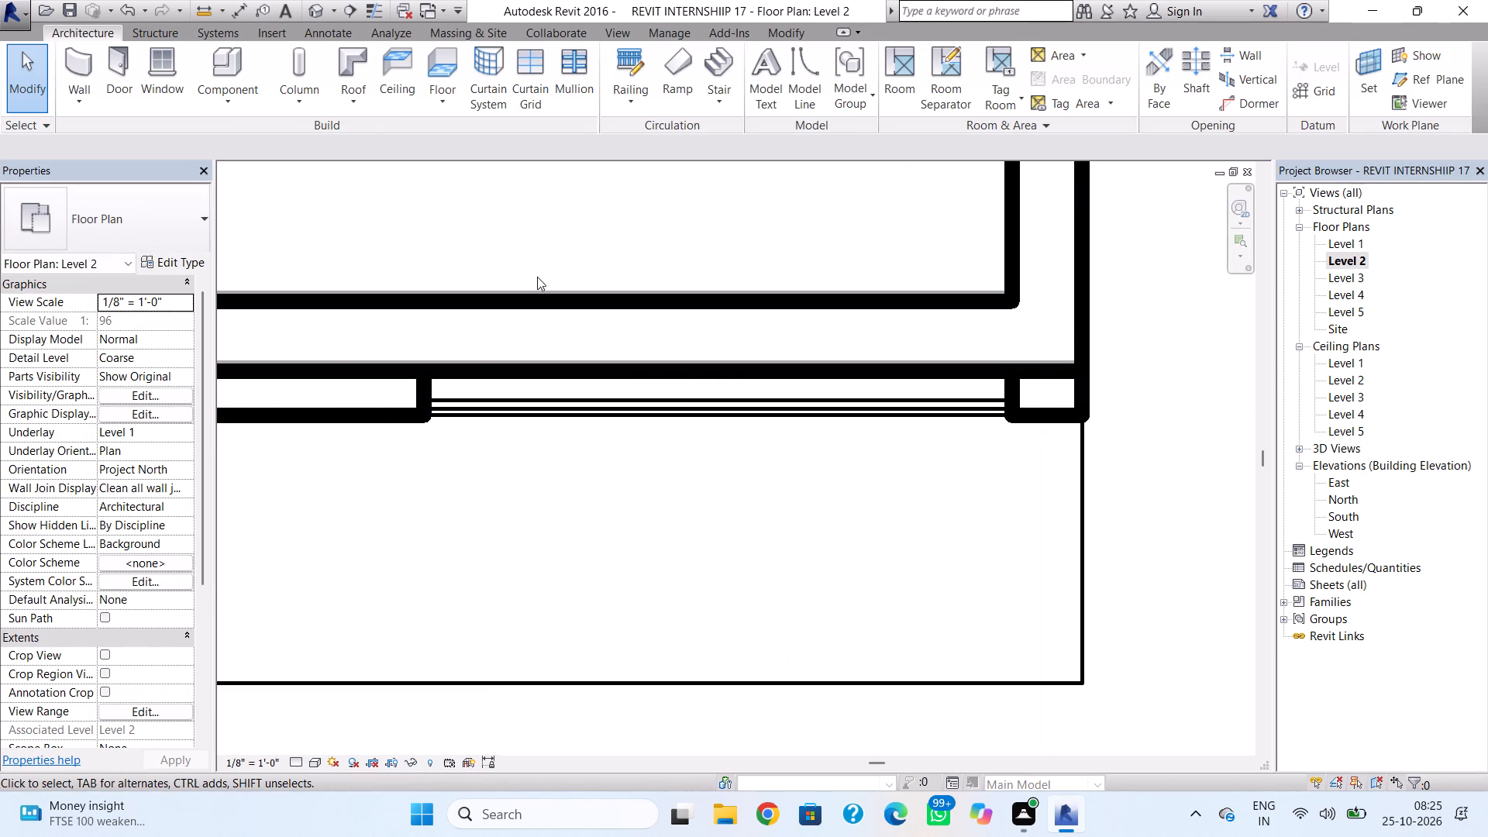
In the 3D view, stretch the curtain wall's top up to the opening's top edge, about 34' 7" high.
click(321, 11)
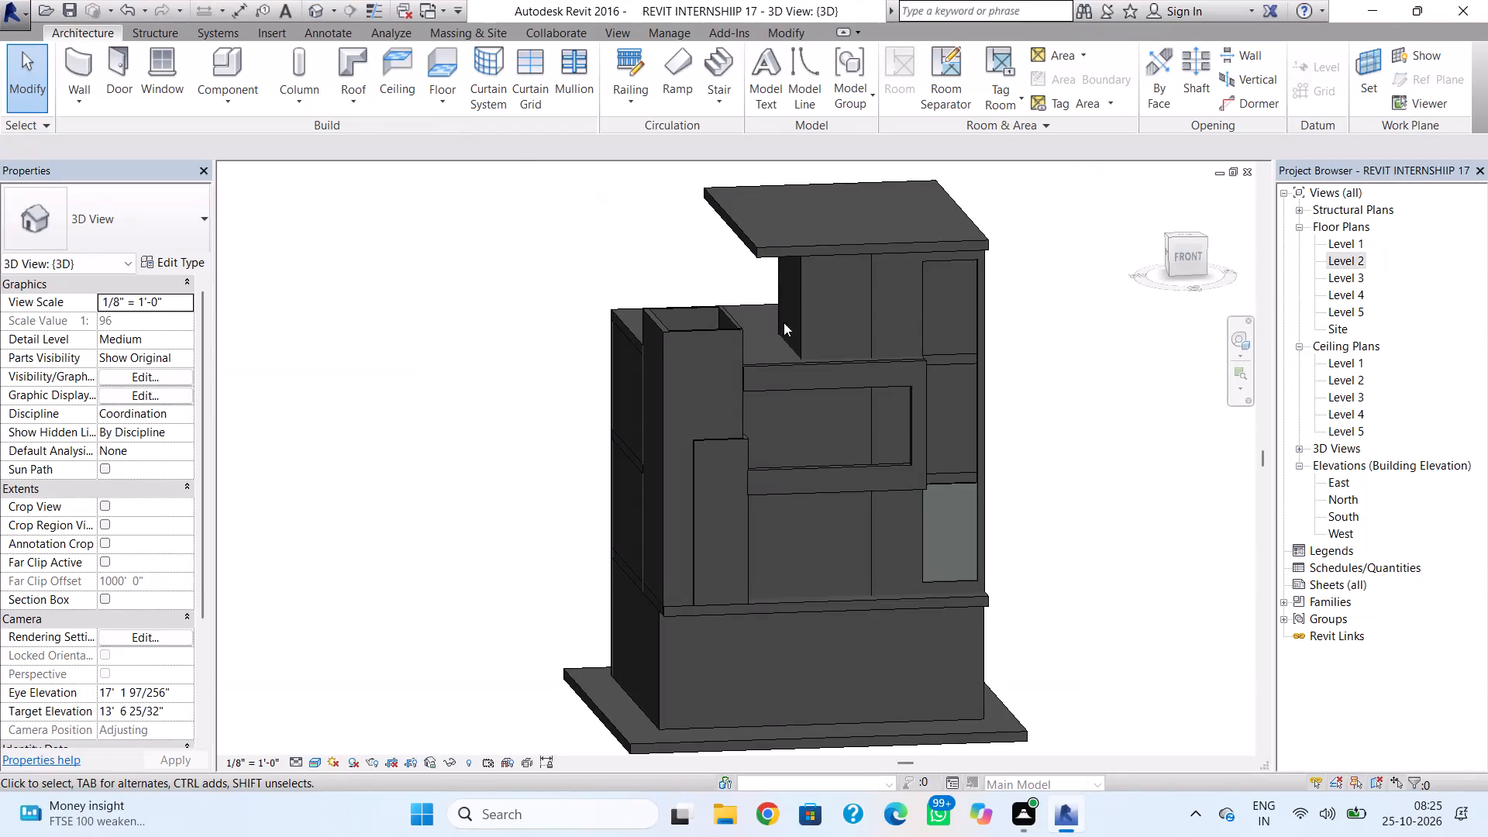
click(966, 483)
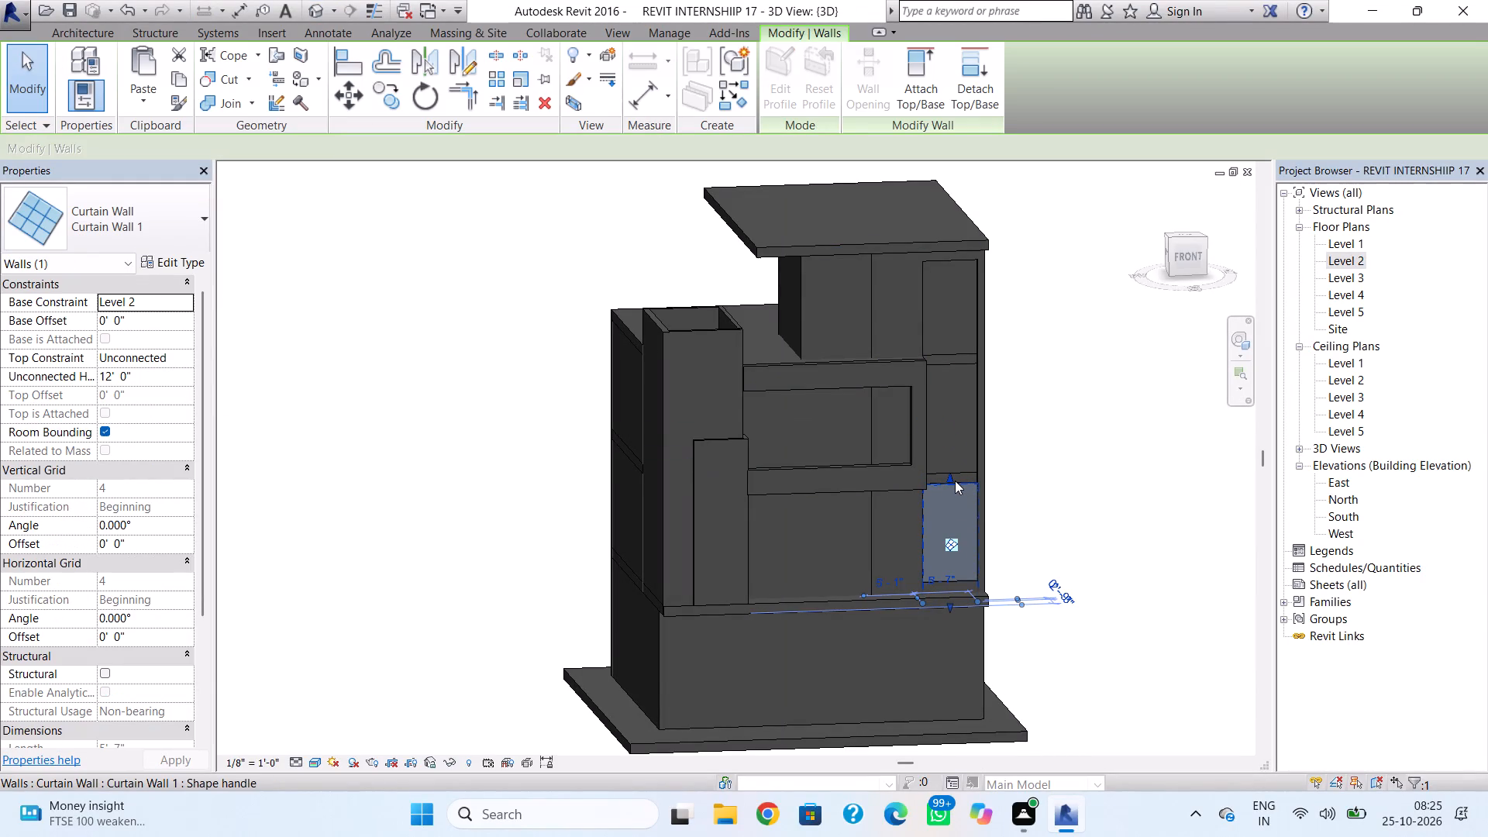
drag(945, 478, 943, 328)
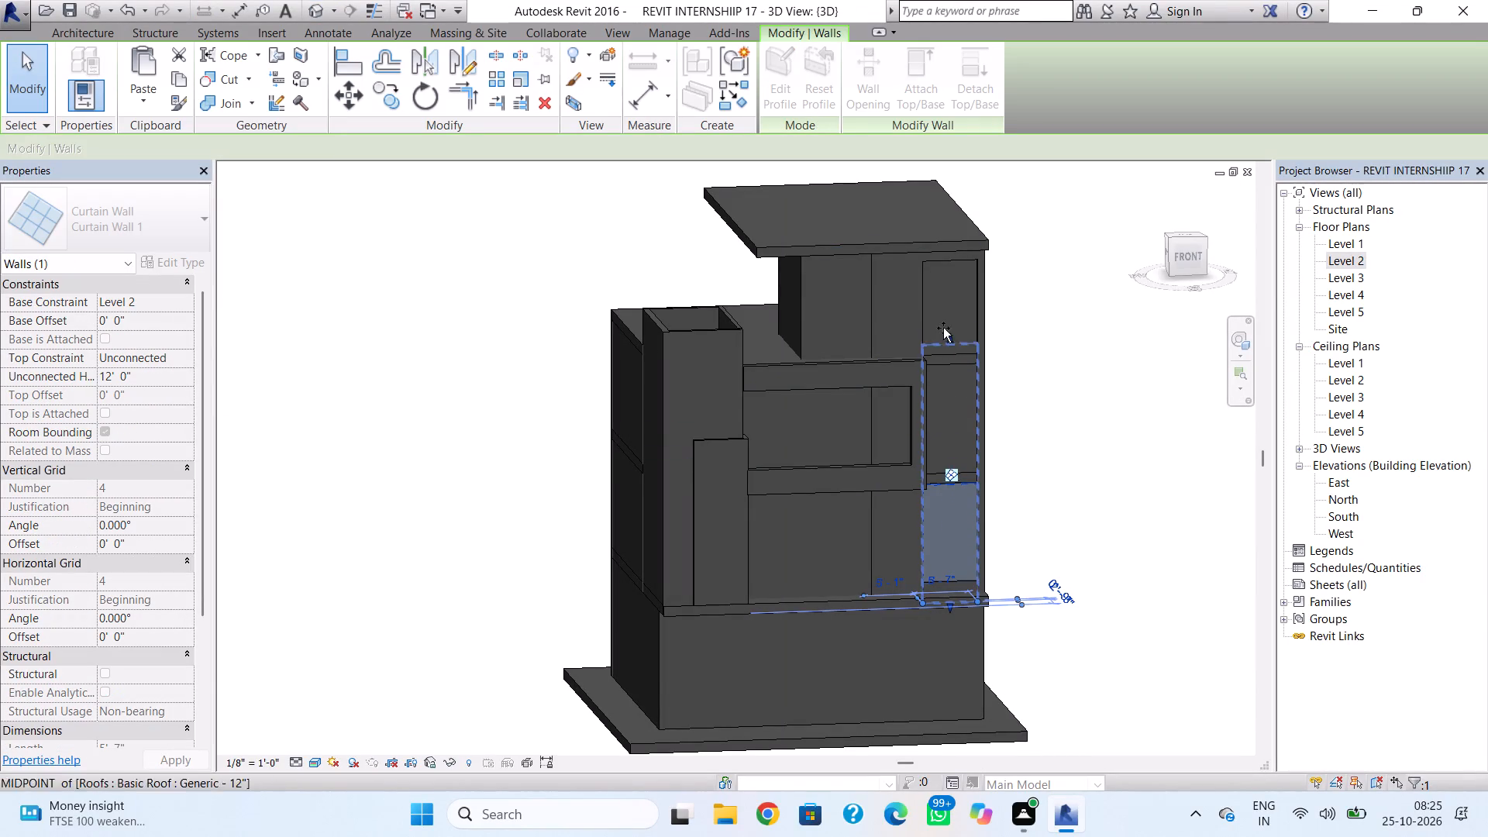
drag(943, 328, 945, 265)
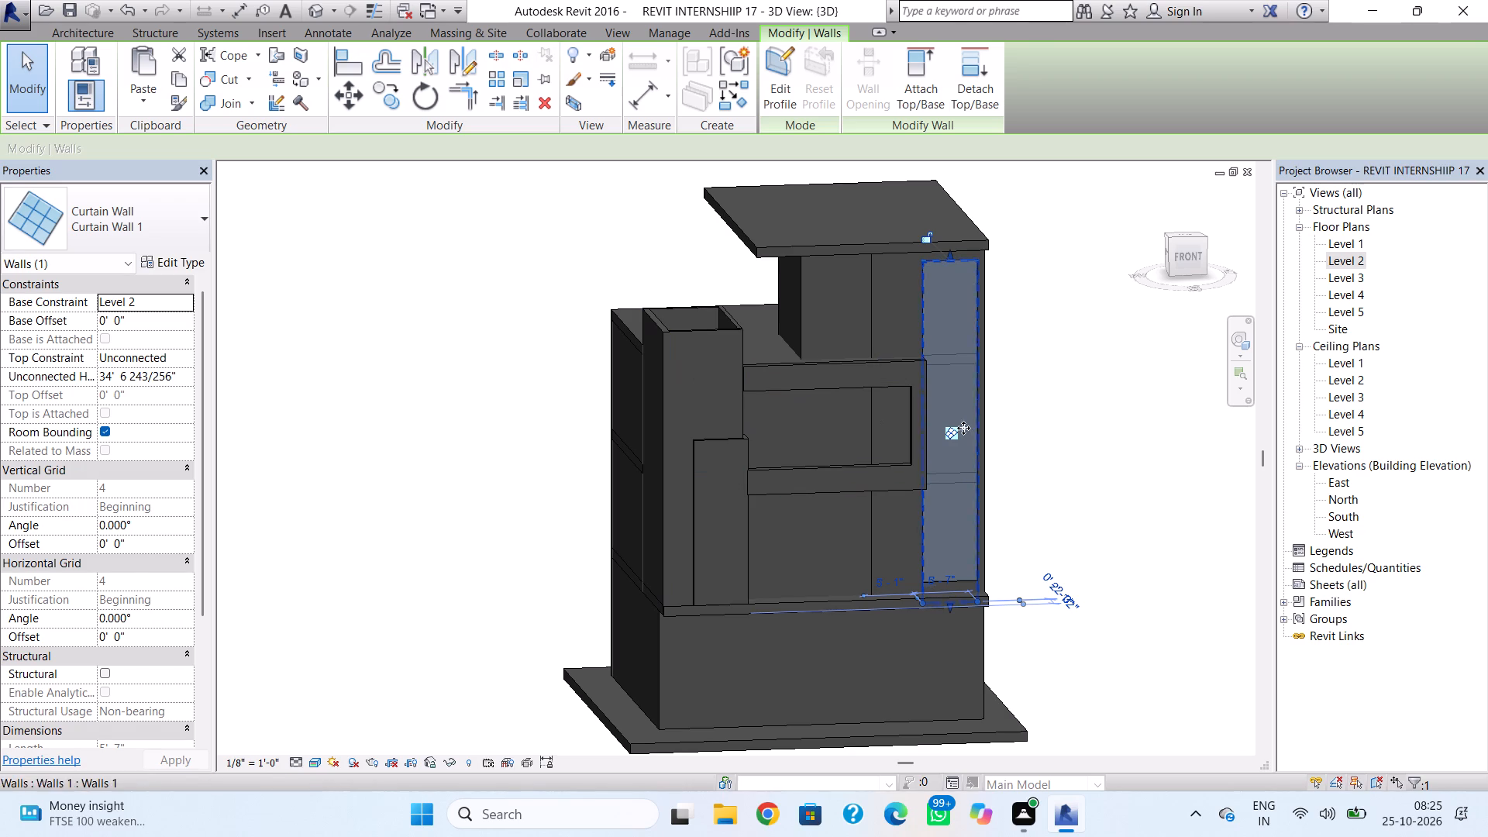
key(Escape)
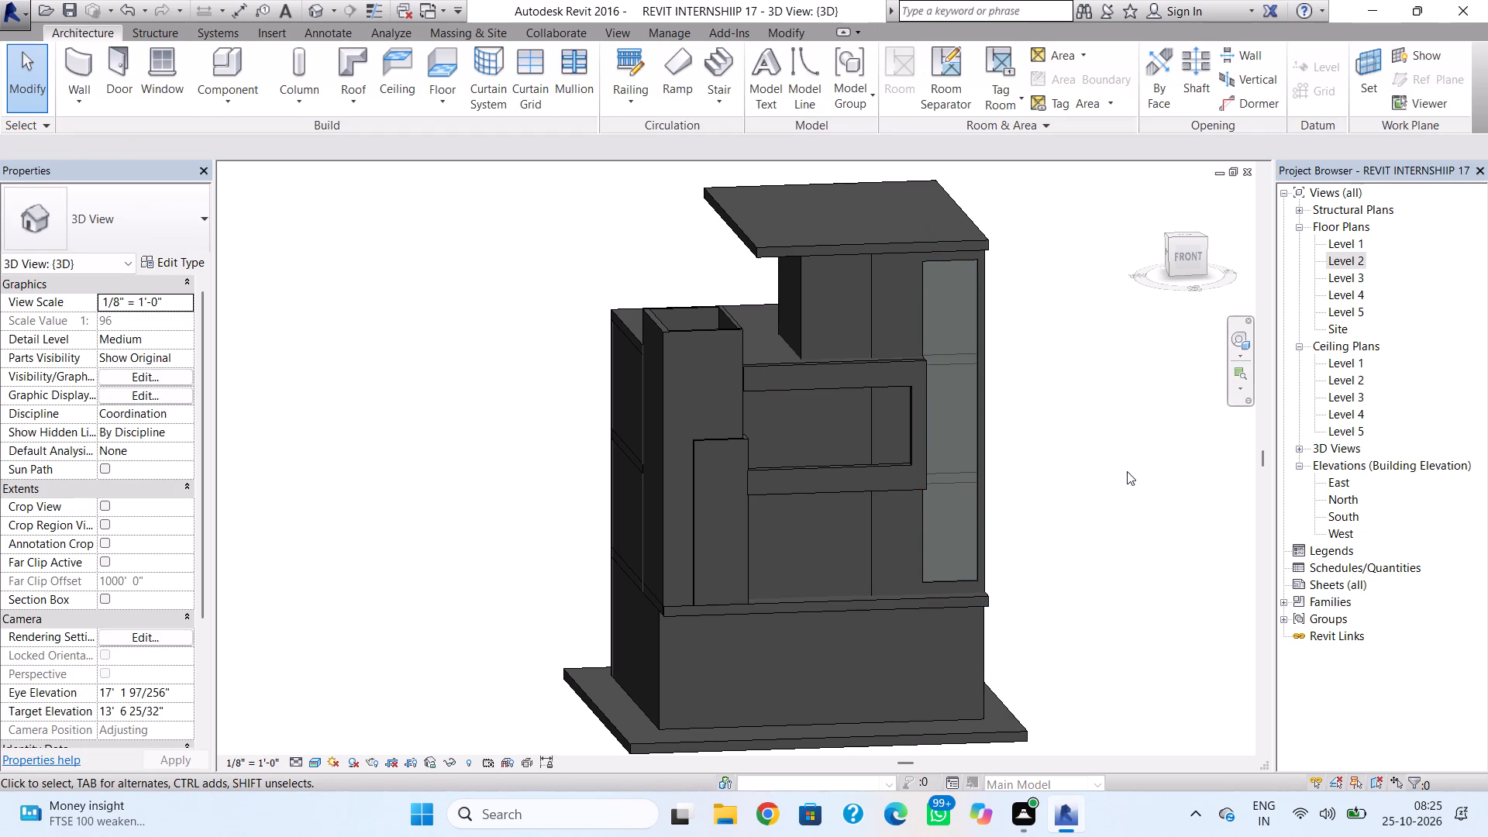
Raise the curtain wall's base to the opening's bottom edge, a base offset of about 2' 1 1/2".
shift+right_drag(1122, 475, 1024, 508)
click(773, 606)
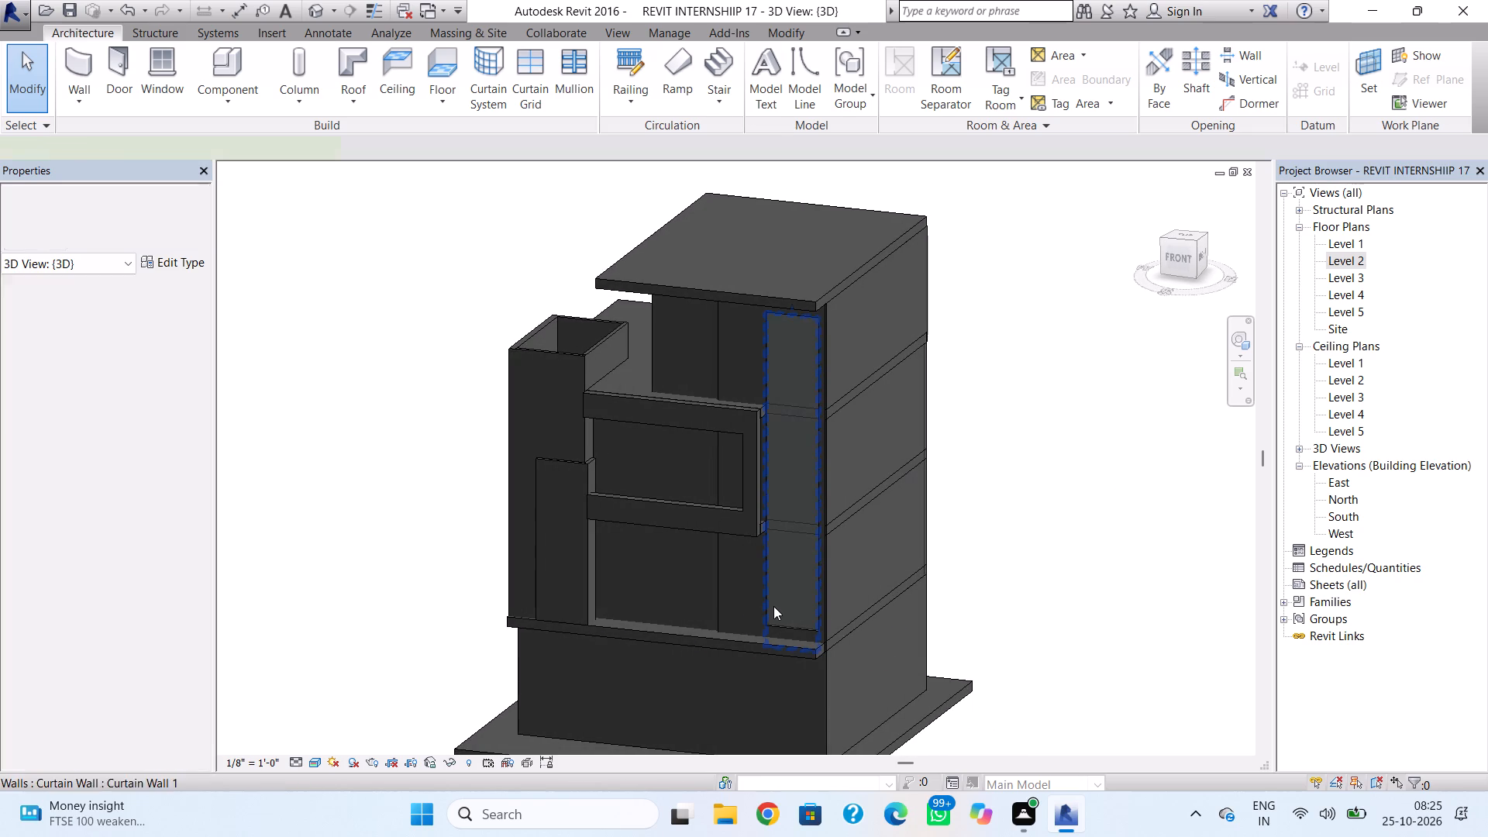
scroll(799, 640, up, 5)
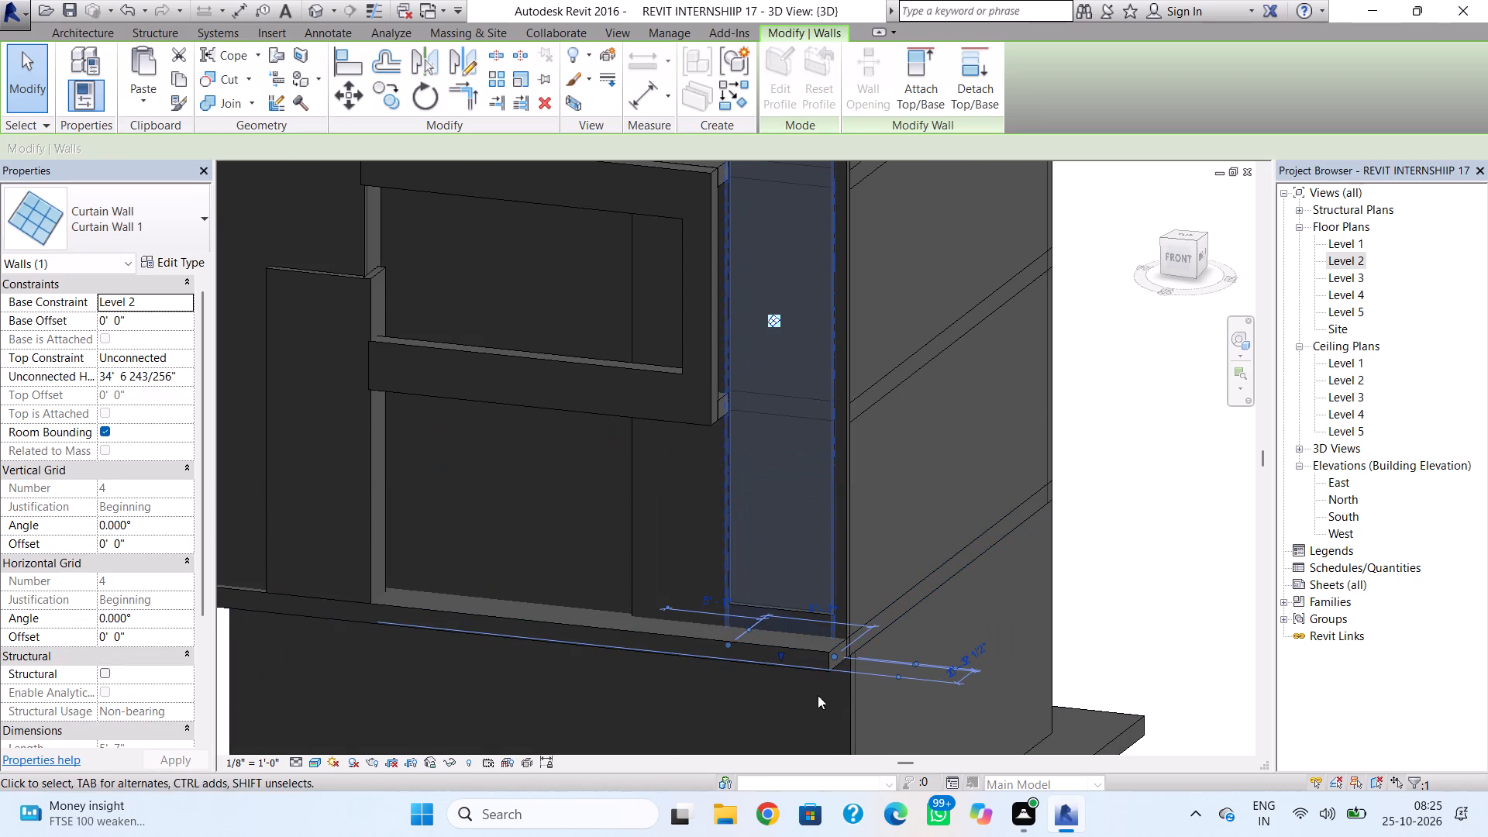
drag(786, 656, 797, 614)
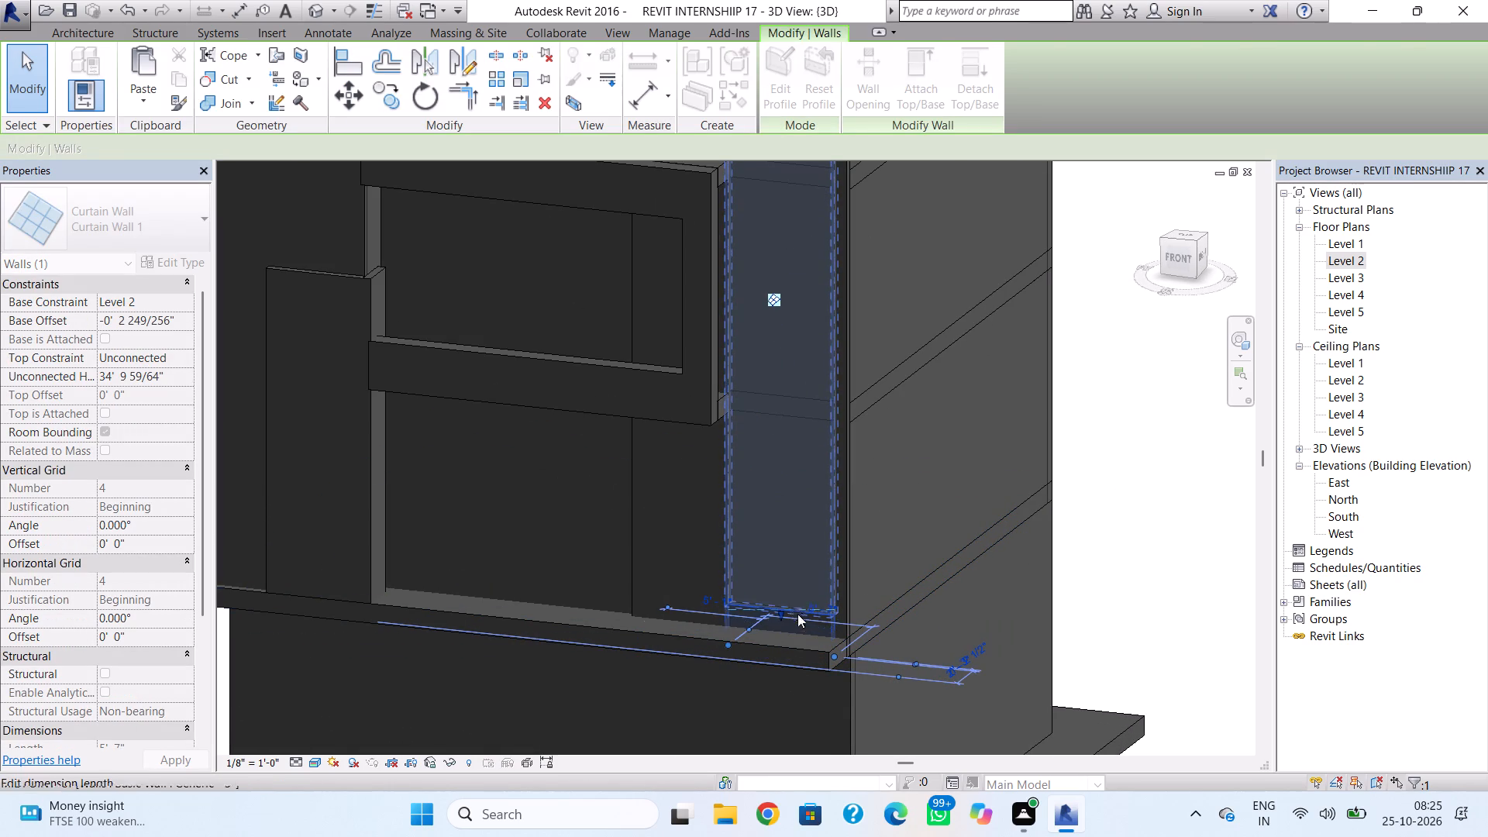
click(1011, 619)
shift+right_drag(934, 651, 1029, 645)
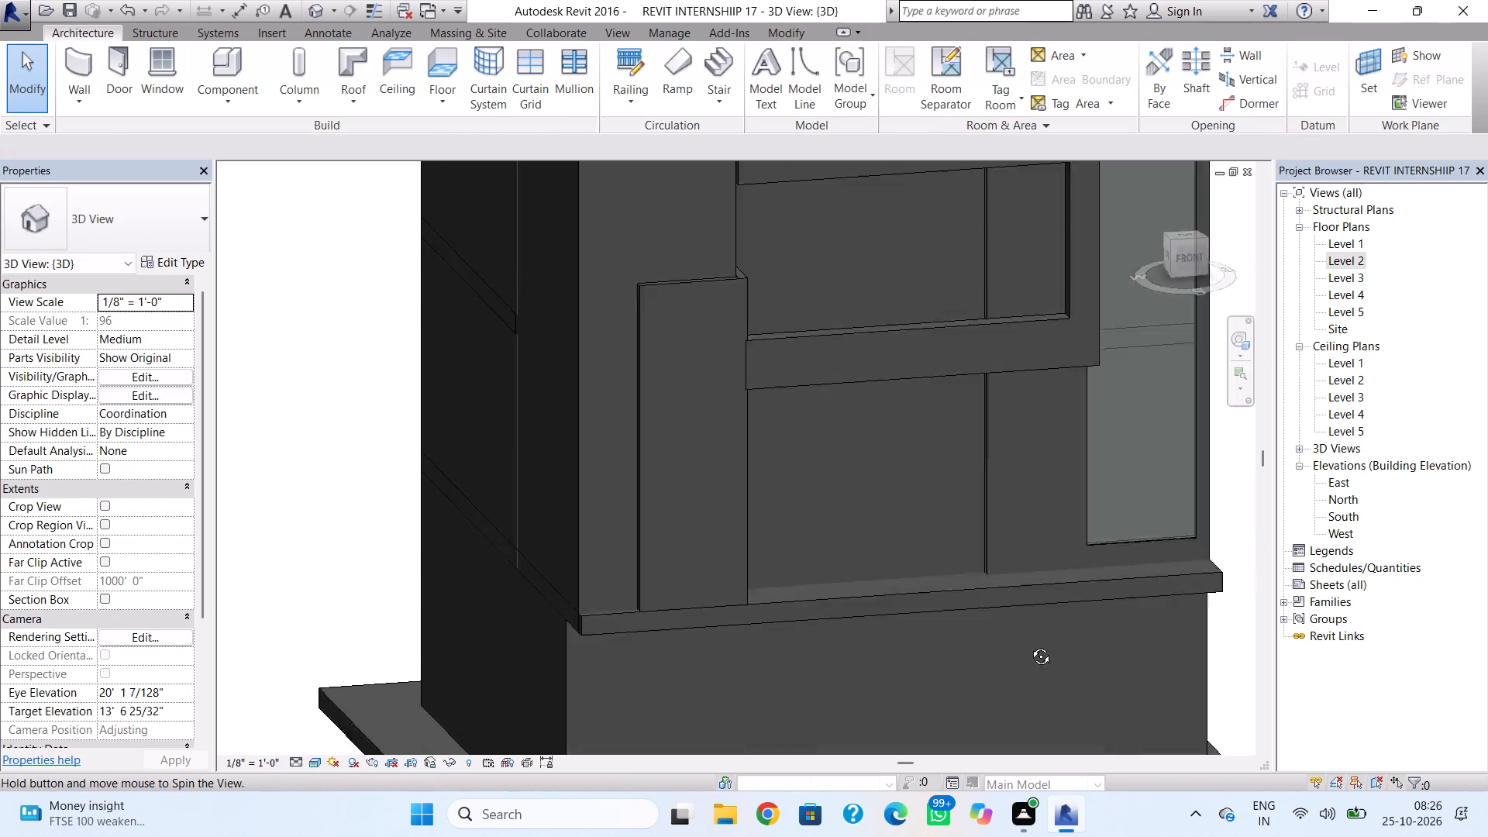
shift+right_drag(1029, 645, 1018, 646)
click(1098, 552)
click(1094, 560)
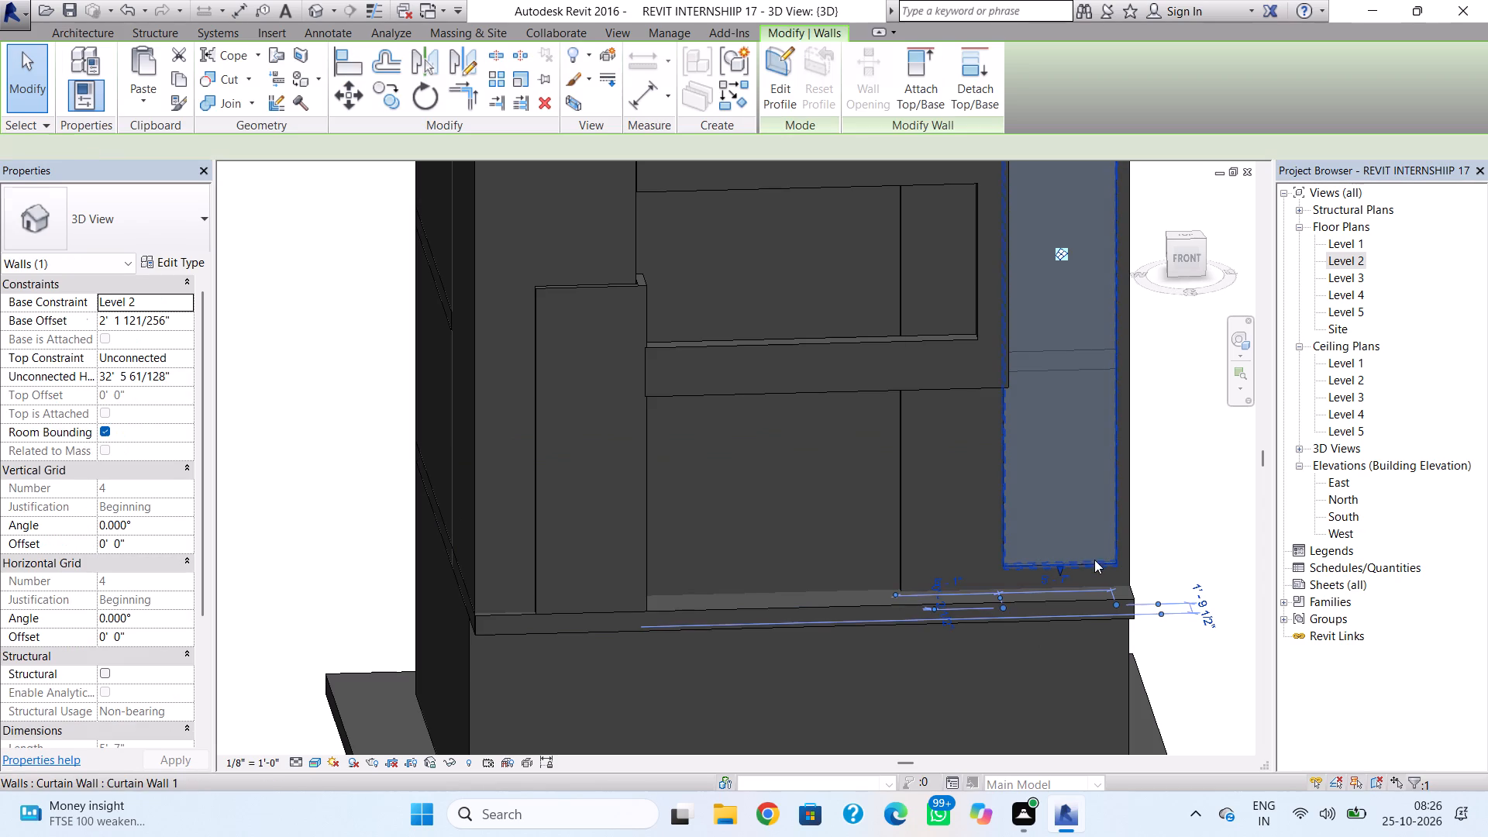
key(Escape)
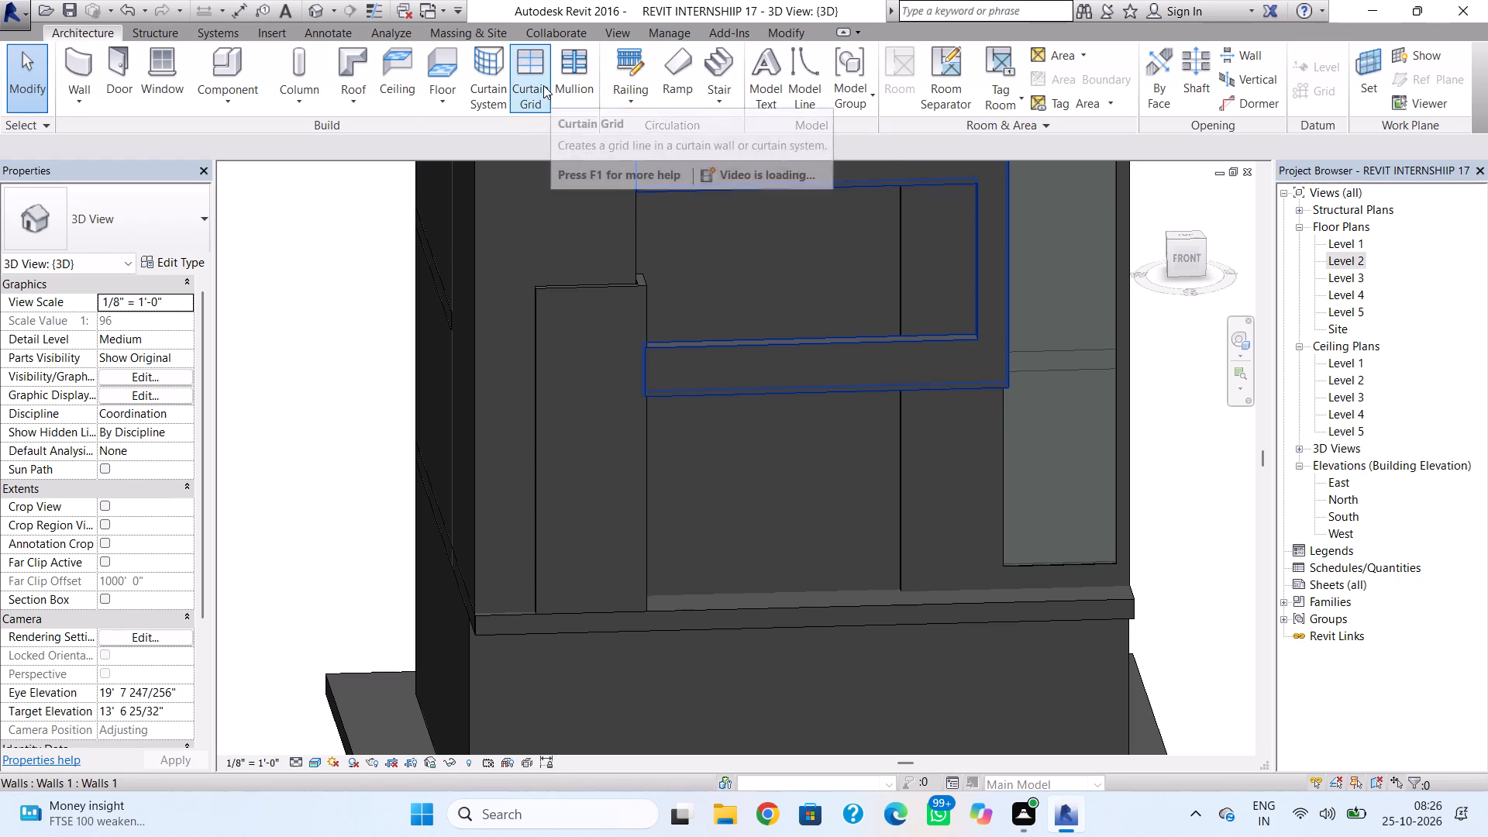
Place horizontal curtain grid lines about 9' 10 1/2" above the curtain wall's base and at the upper panel's third points, about 7' 6" apart.
click(543, 85)
scroll(983, 406, down, 1)
middle_drag(987, 426, 835, 563)
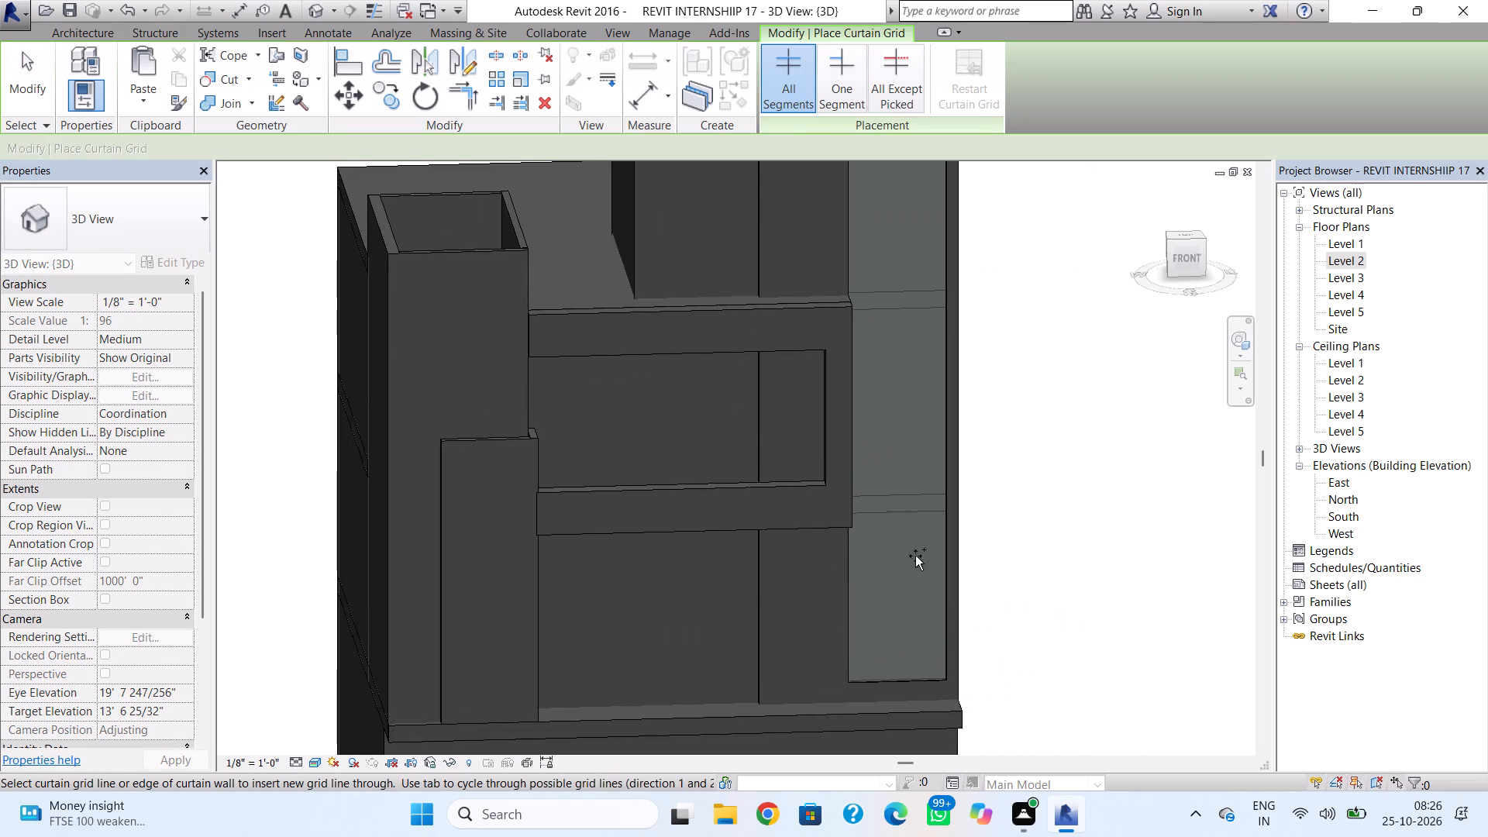
click(948, 529)
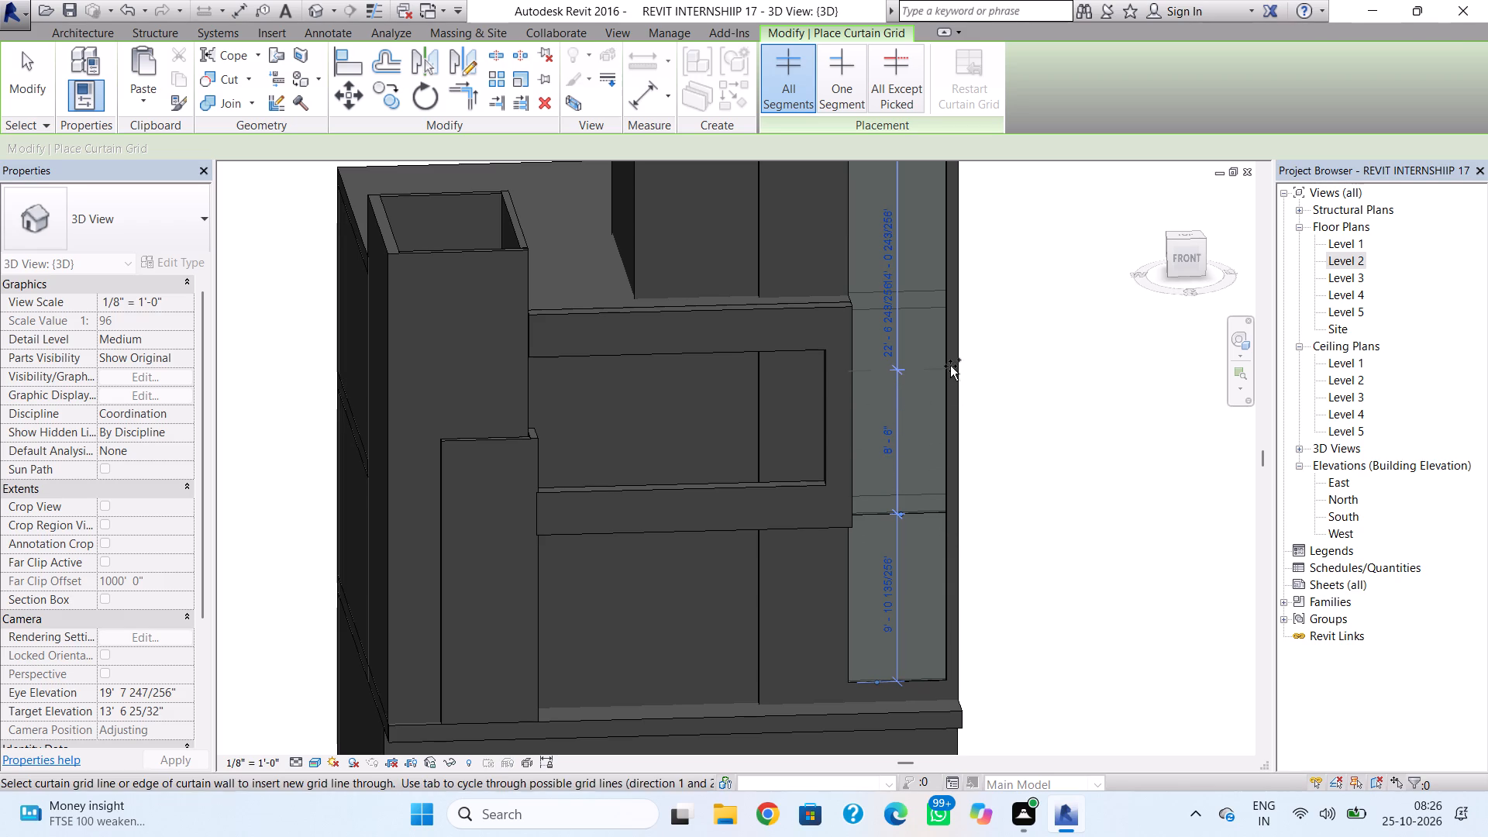
middle_drag(950, 366, 891, 563)
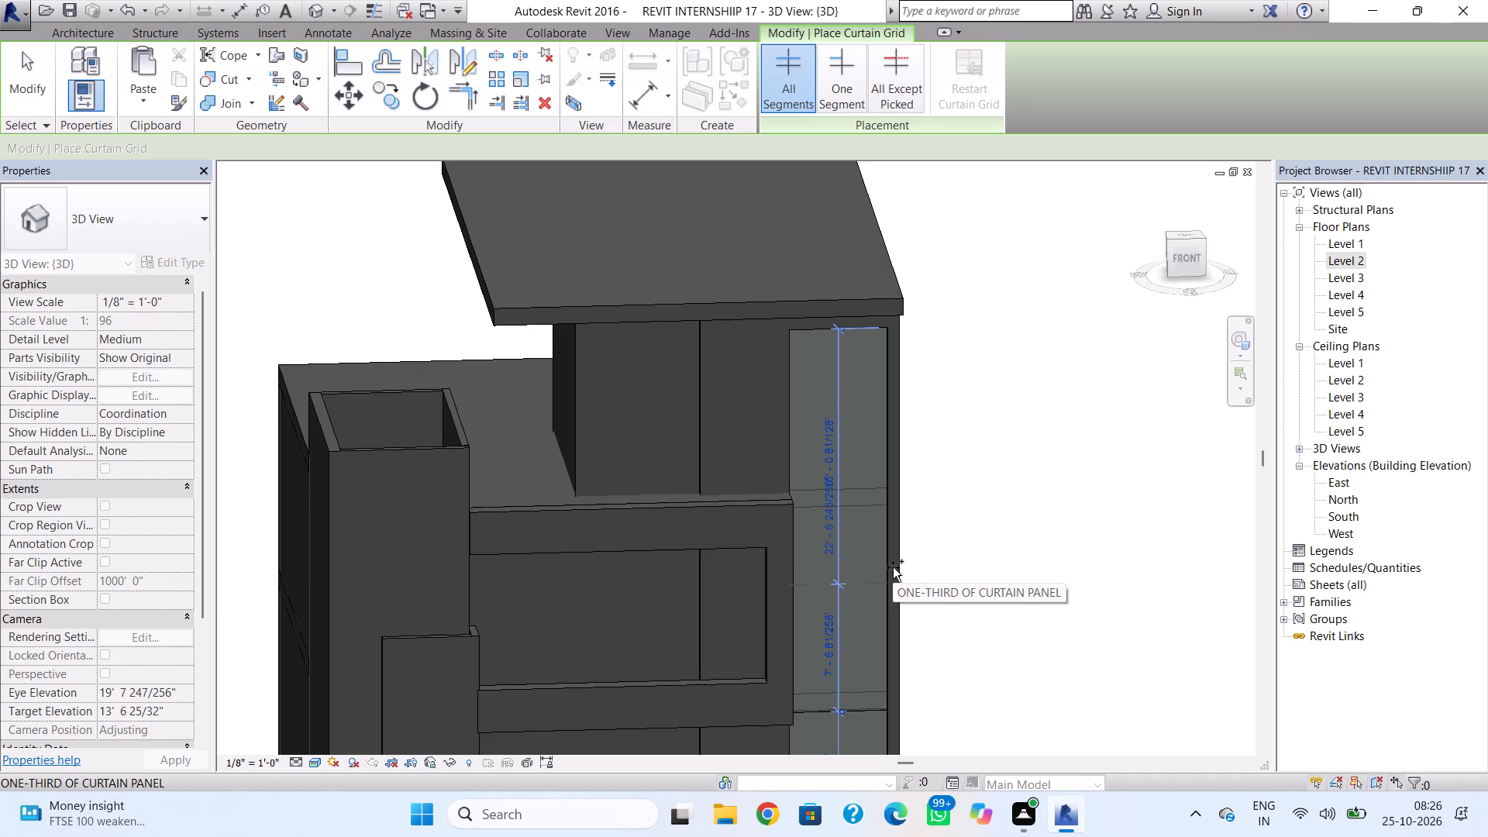
click(893, 567)
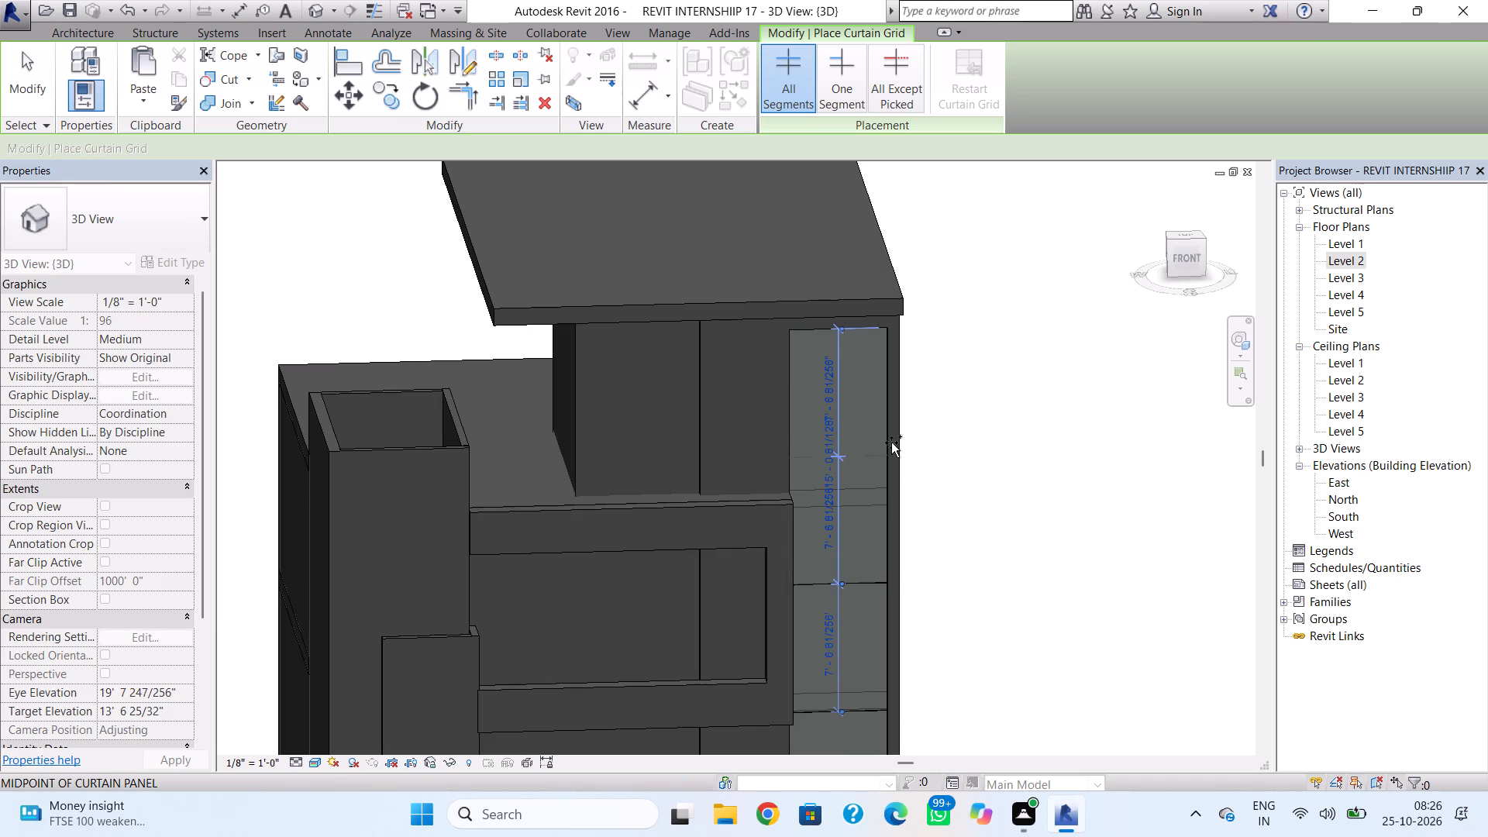
click(891, 443)
scroll(861, 508, down, 2)
middle_drag(835, 472, 804, 332)
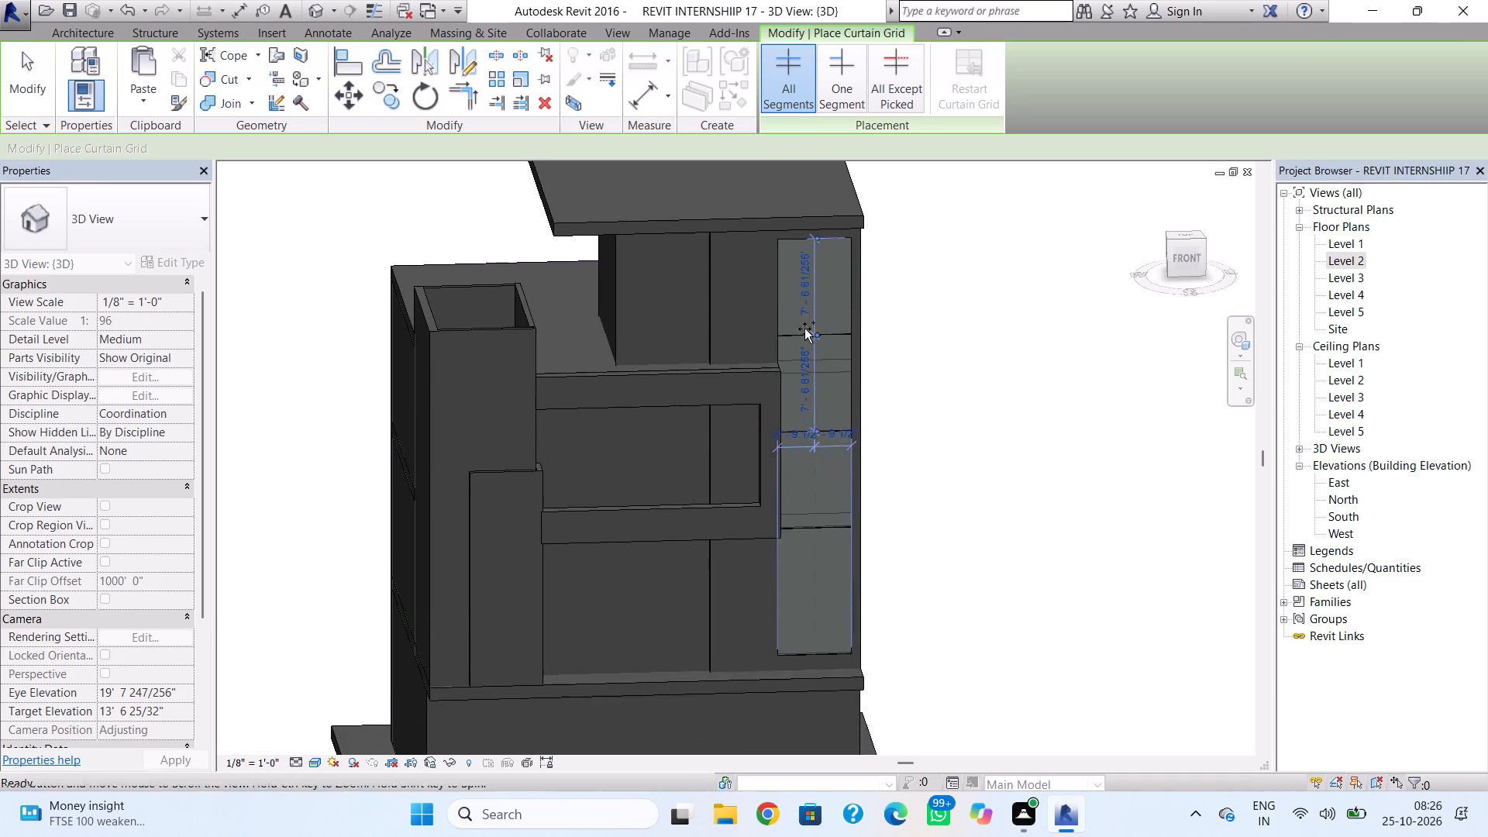
key(Escape)
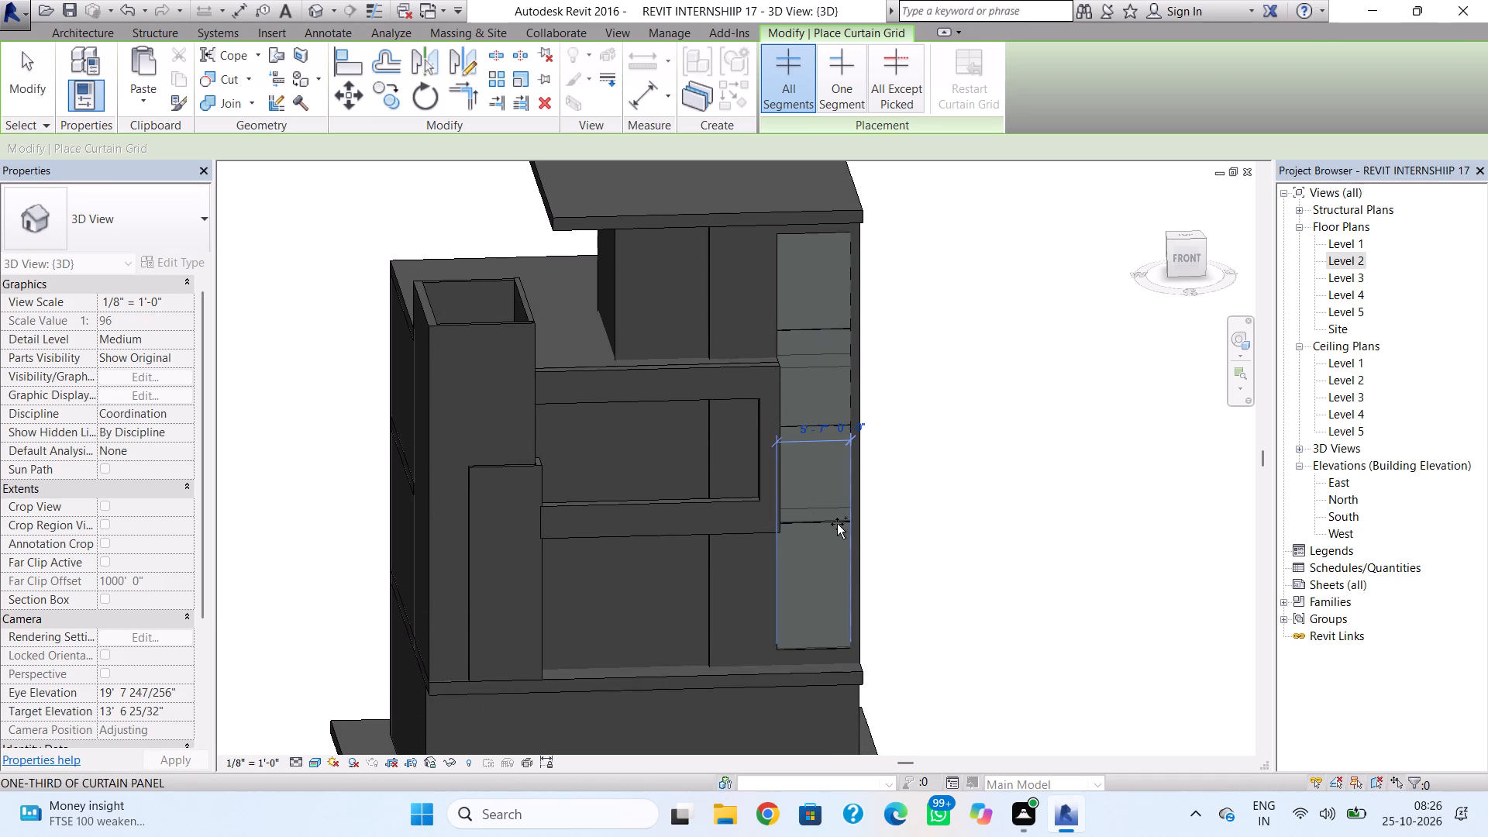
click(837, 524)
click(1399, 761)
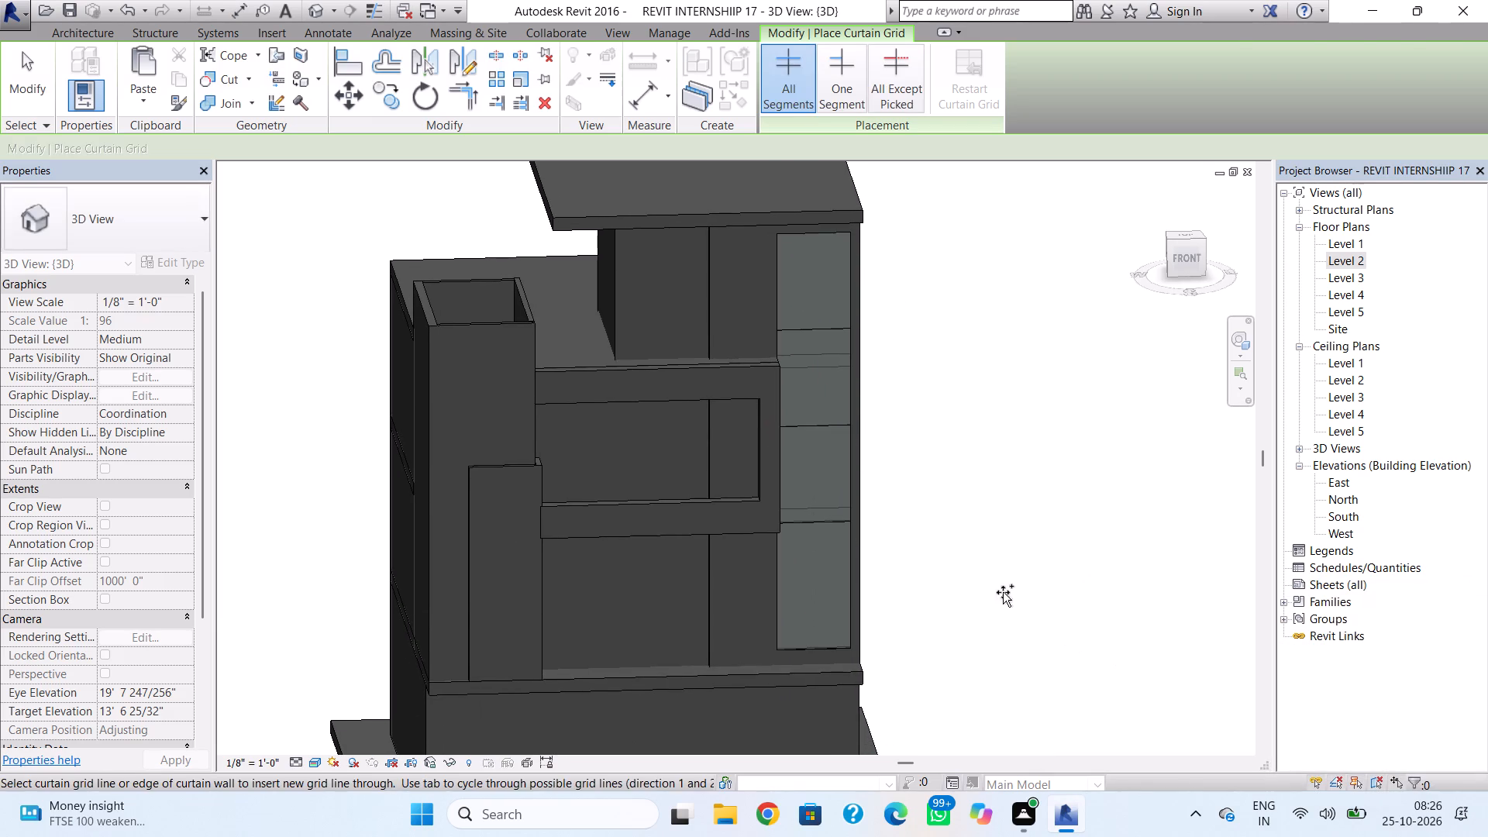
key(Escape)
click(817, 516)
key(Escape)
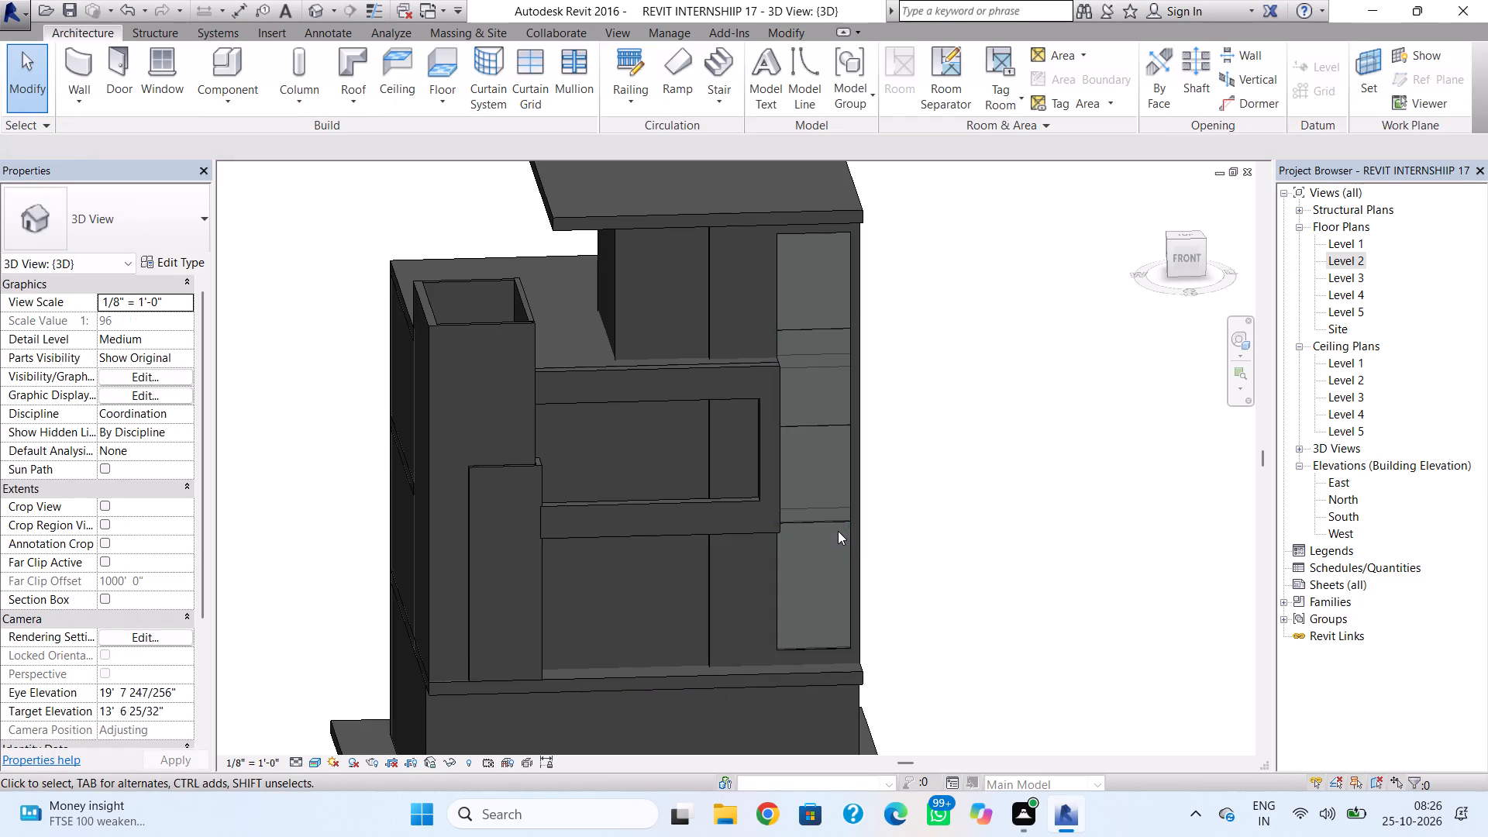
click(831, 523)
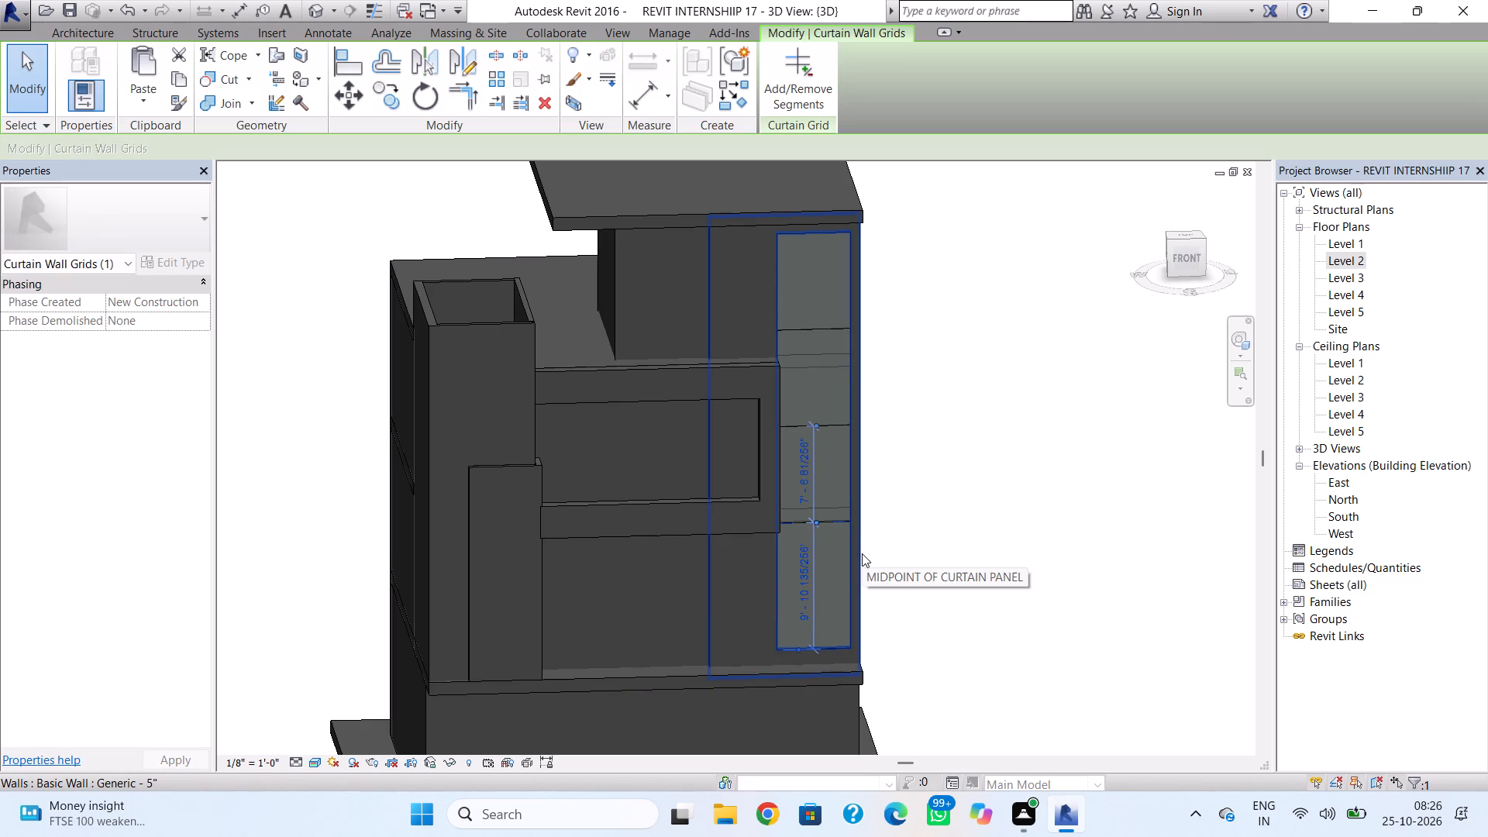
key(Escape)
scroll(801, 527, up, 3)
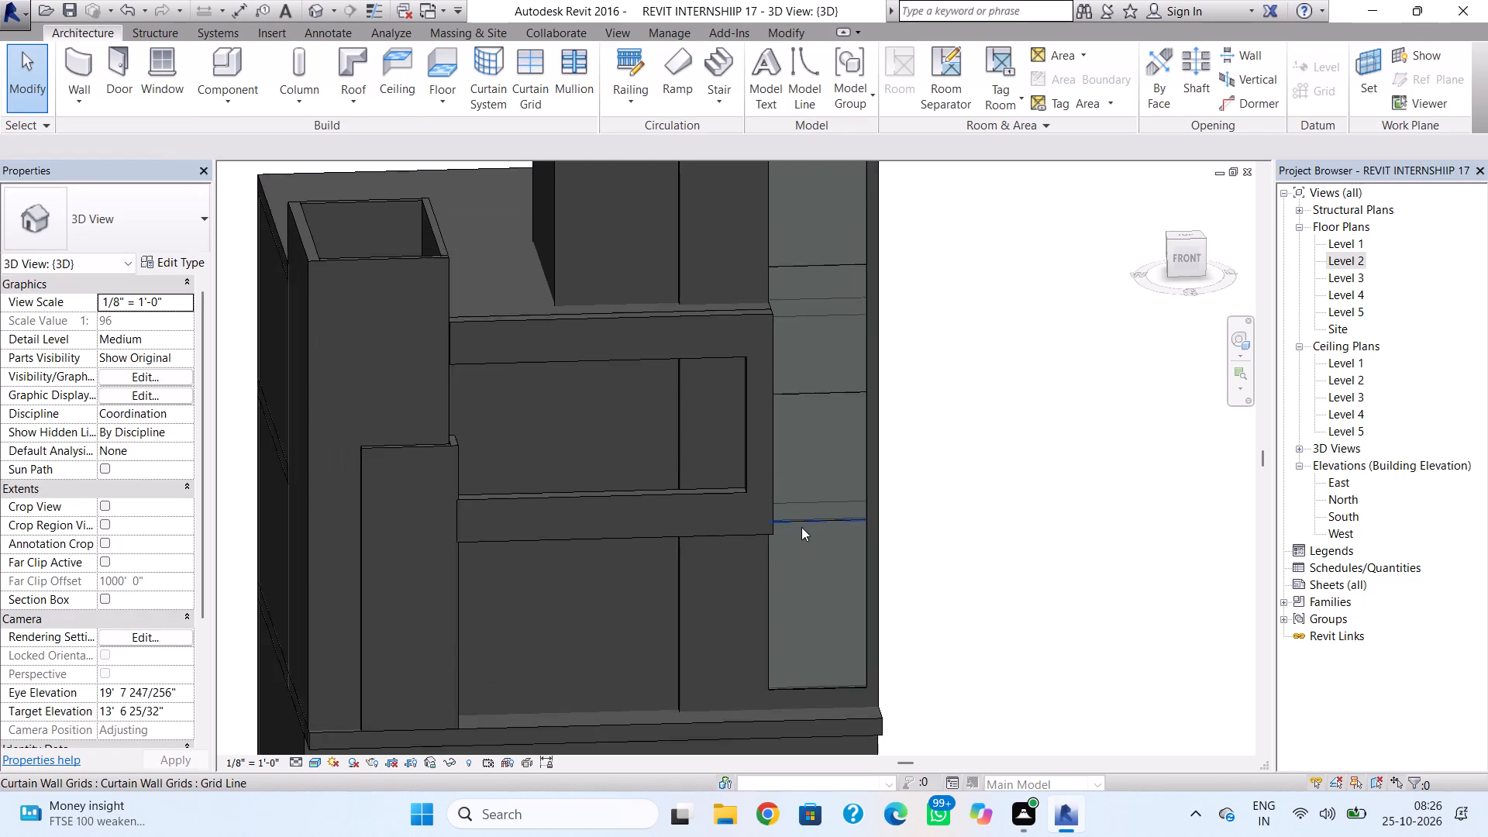
Lower the curtain wall's bottom horizontal grid line to about 8' 4 1/2" above the wall's base.
click(822, 513)
key(Escape)
click(823, 522)
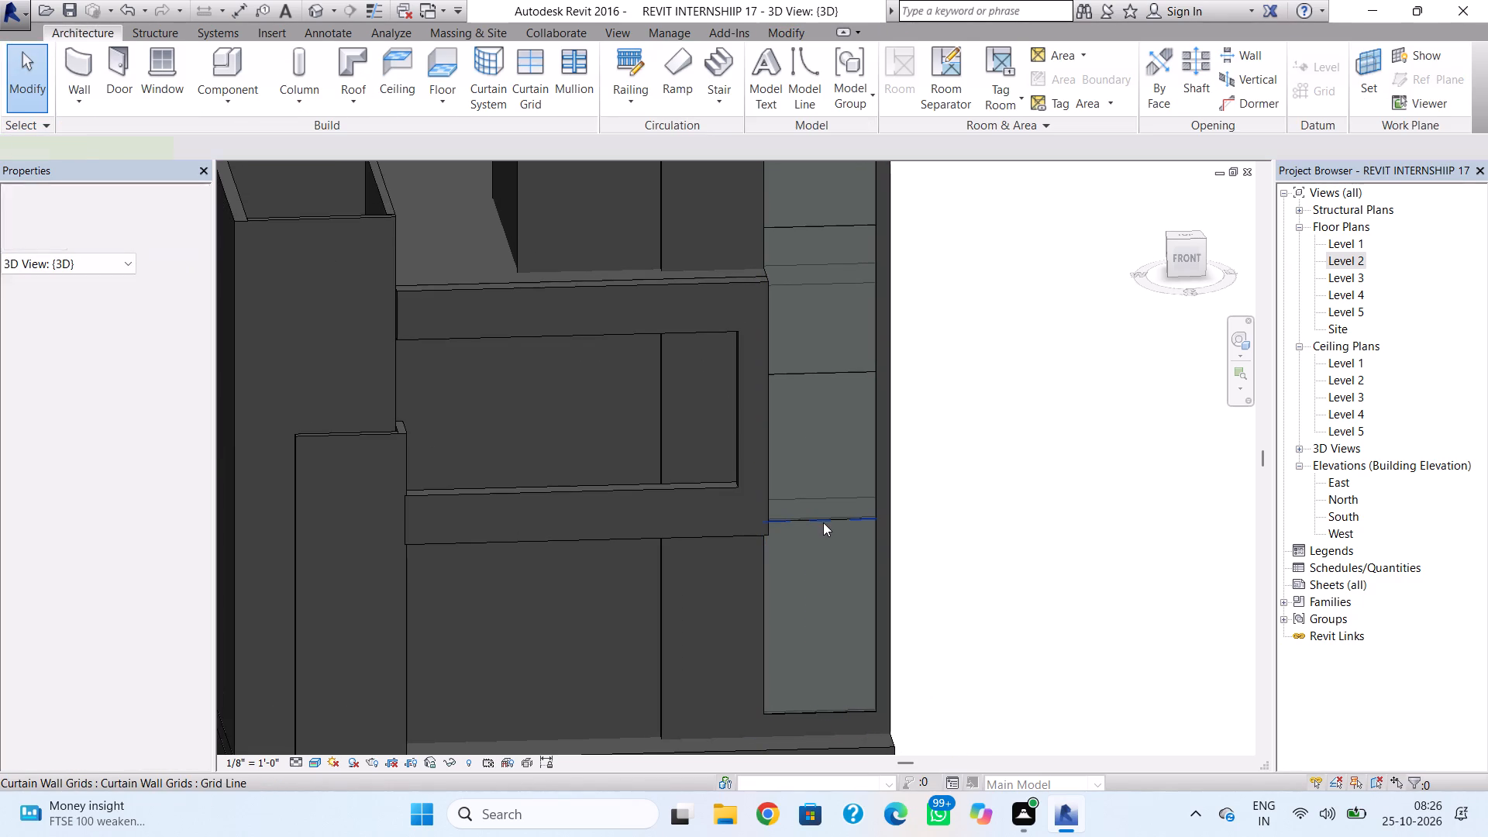
key(Down)
key(Down)
key(Down)
key(Down)
key(Down)
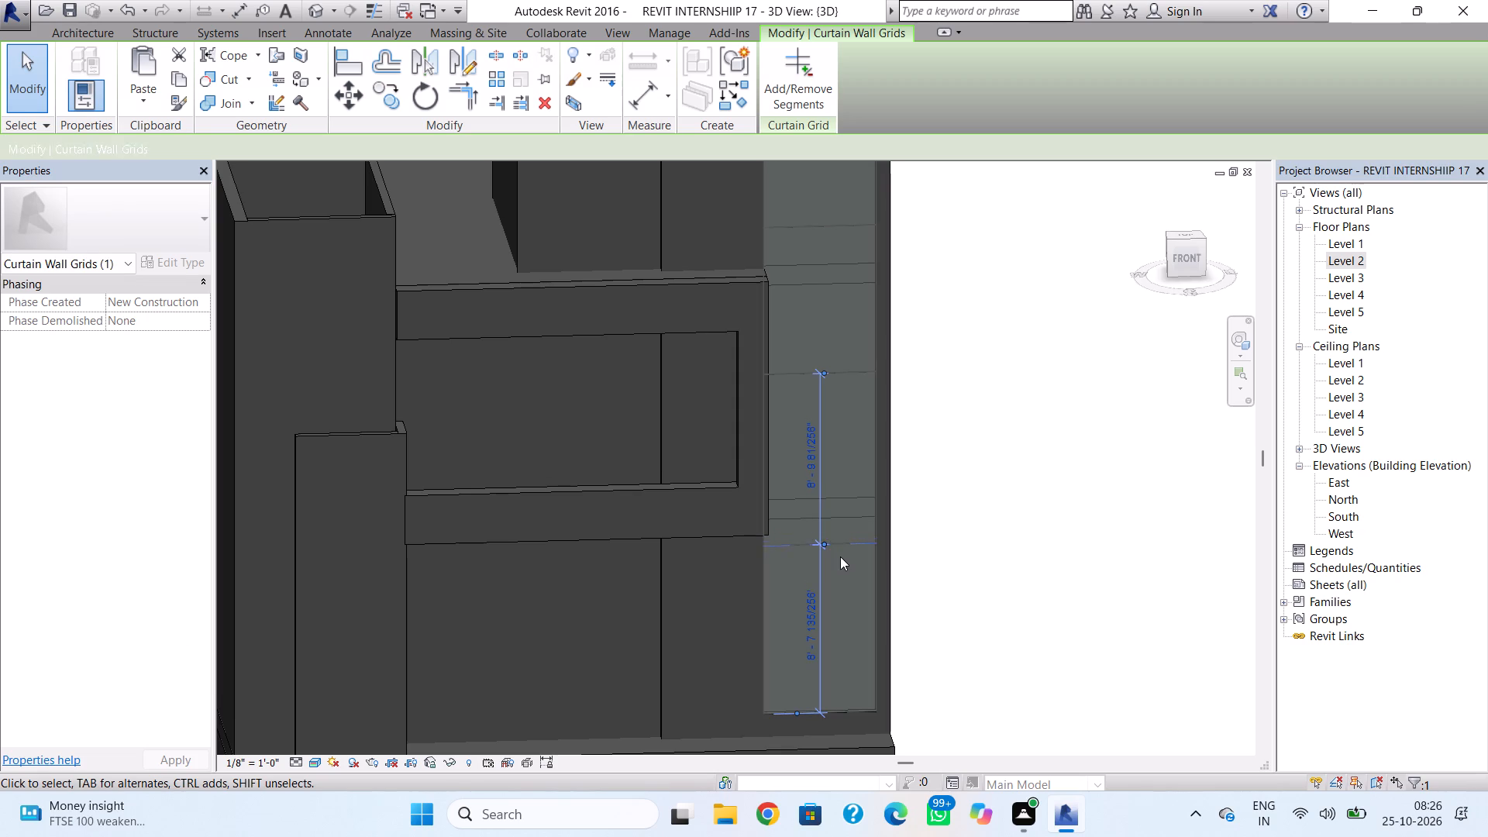
key(Down)
key(Down)
key(Down)
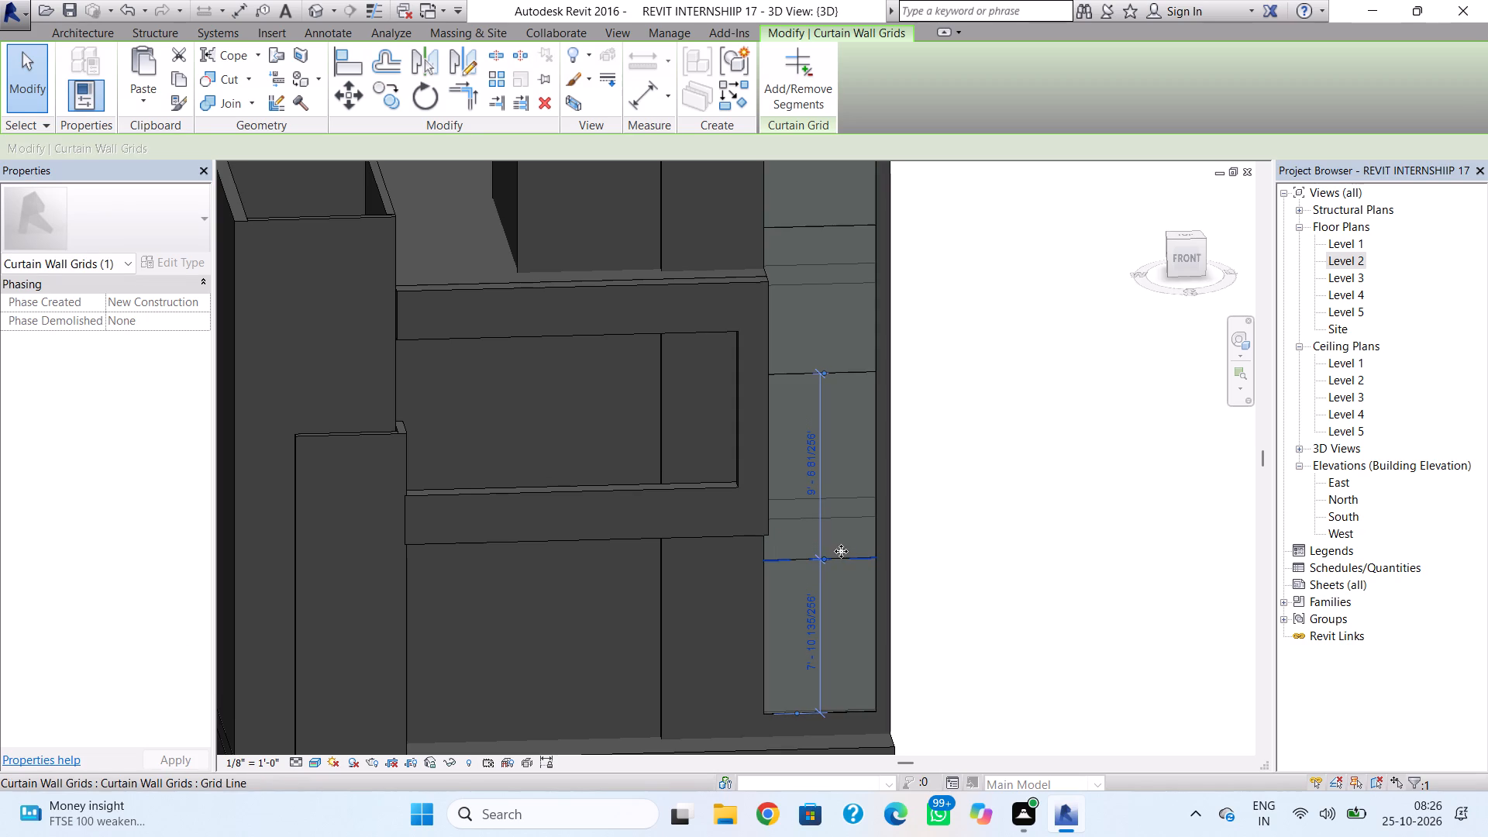
key(Up)
key(Up)
Lower the middle grid line to about 8' 6" above the bottom one, and shift the top grid line down.
click(857, 370)
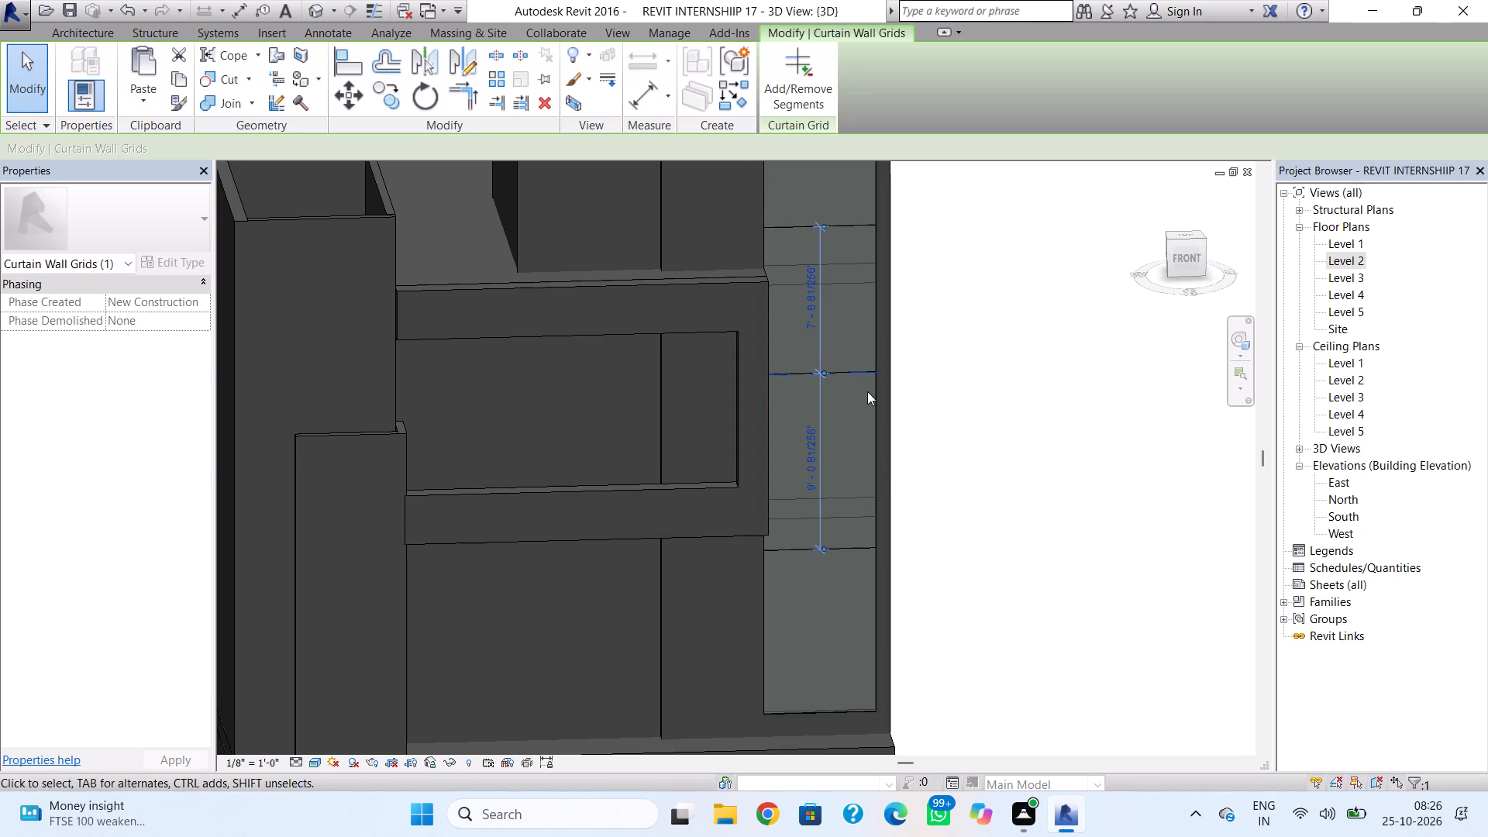
key(Down)
scroll(839, 439, down, 1)
middle_drag(837, 444, 809, 518)
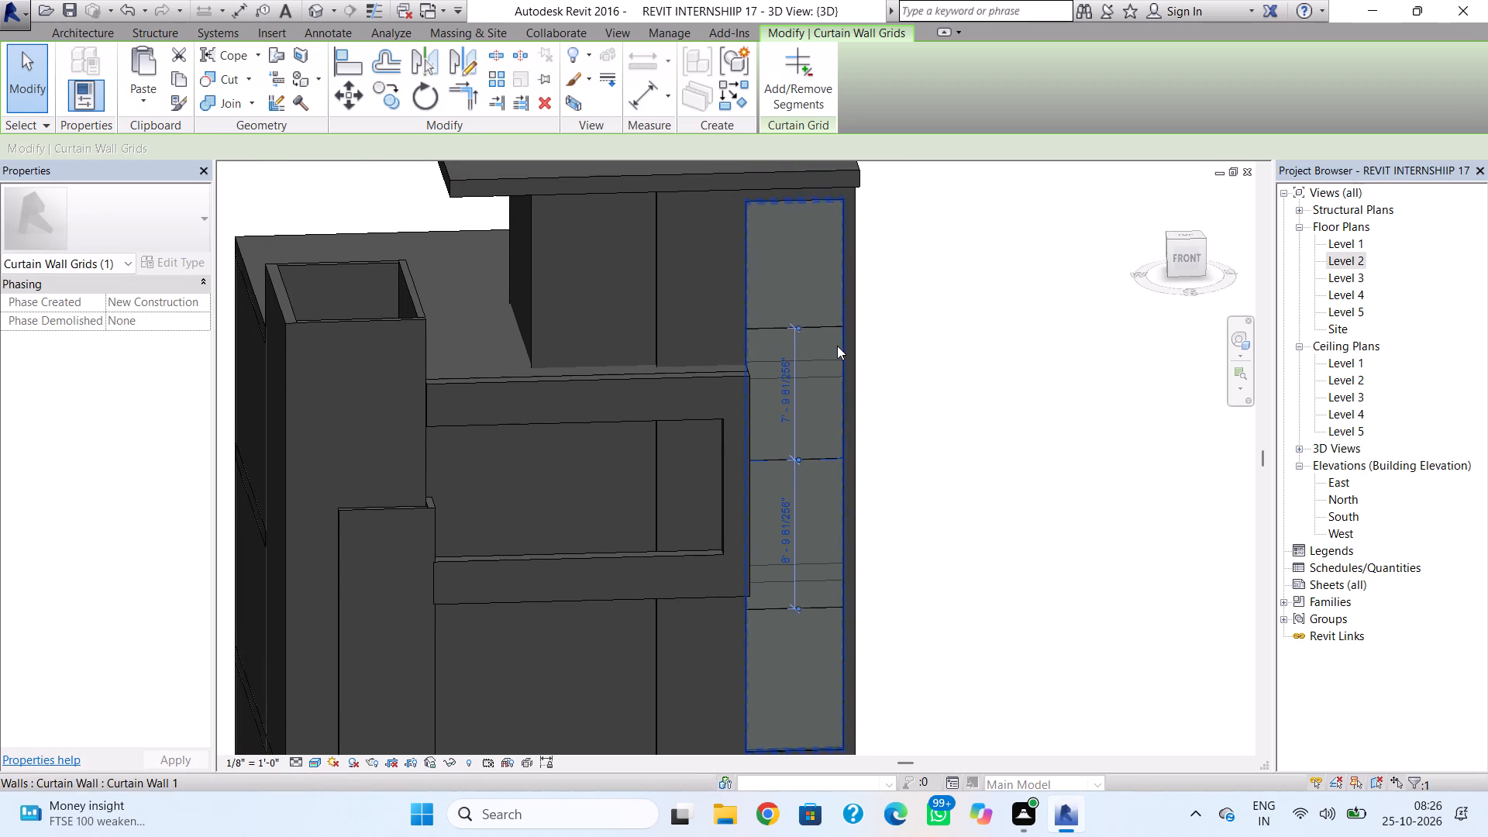
key(Down)
click(823, 327)
key(Down)
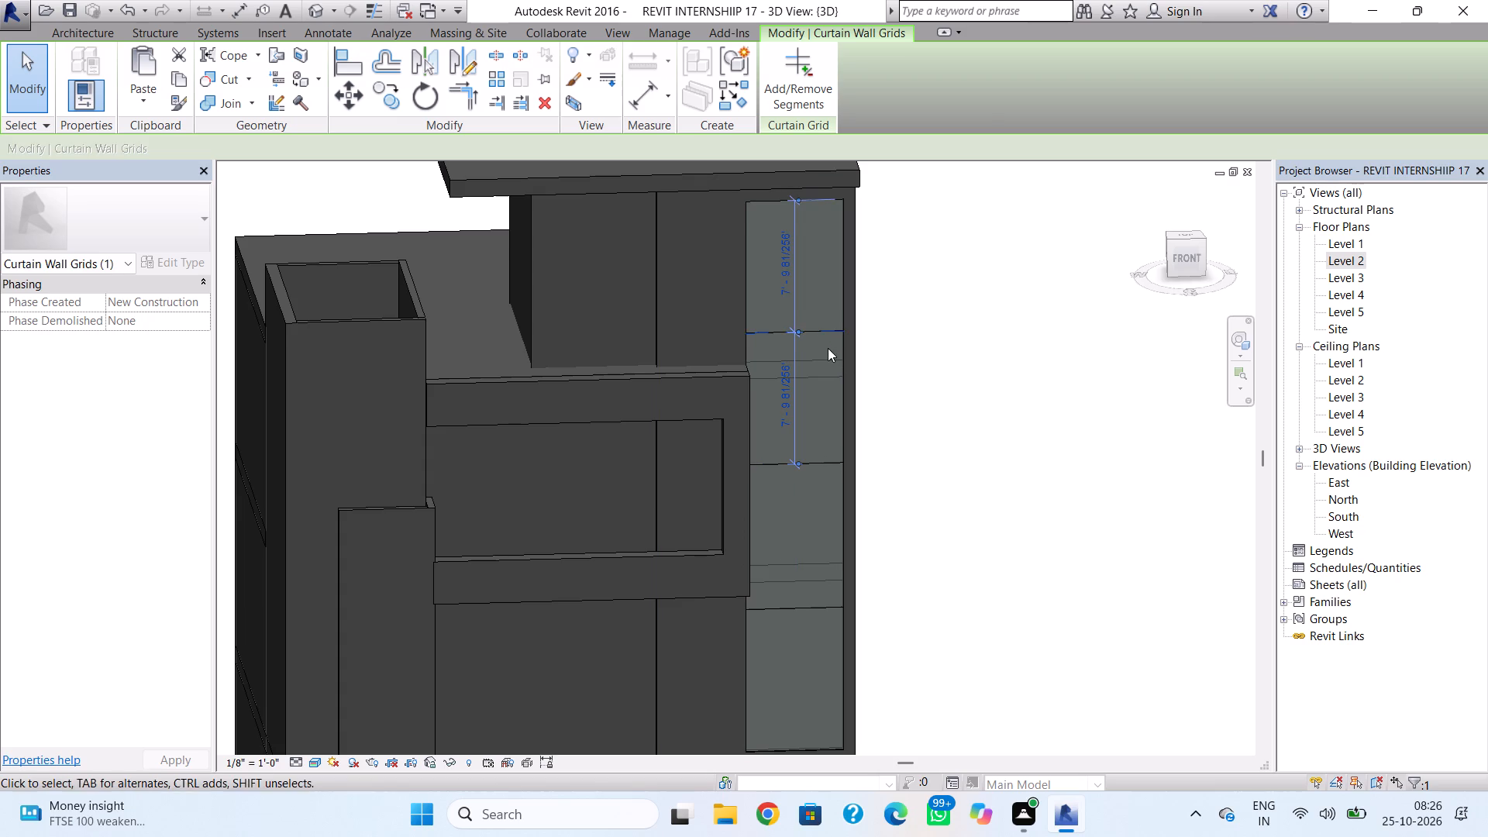
key(Down)
key(Down)
click(935, 387)
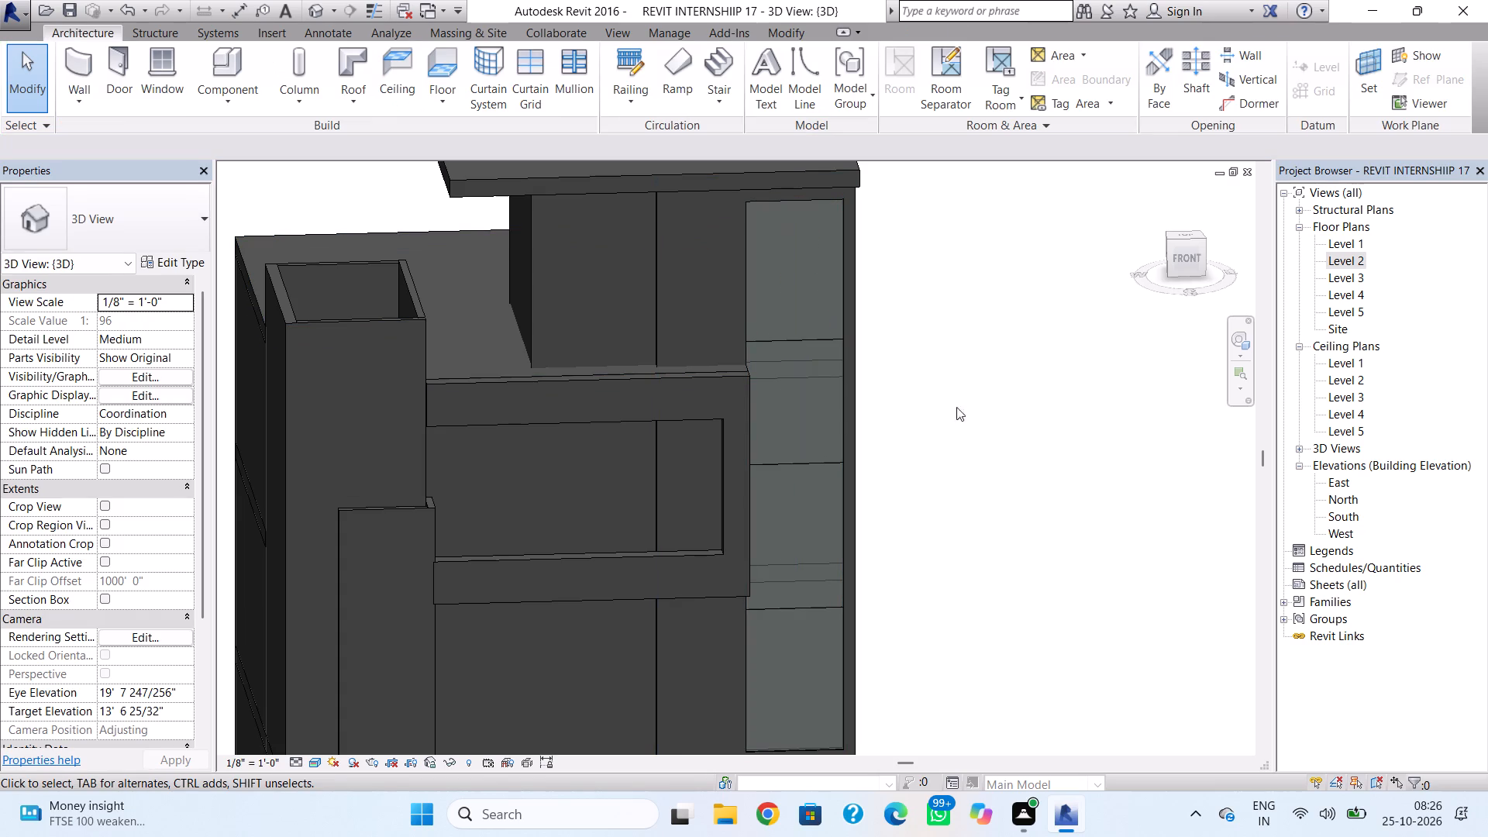
Even out the grid lines to bays of about 8' 1 1/2", 8' 6", 7' 9" and 8' 0" from base to top.
shift+right_drag(987, 436, 969, 352)
scroll(969, 352, down, 1)
middle_drag(970, 352, 978, 379)
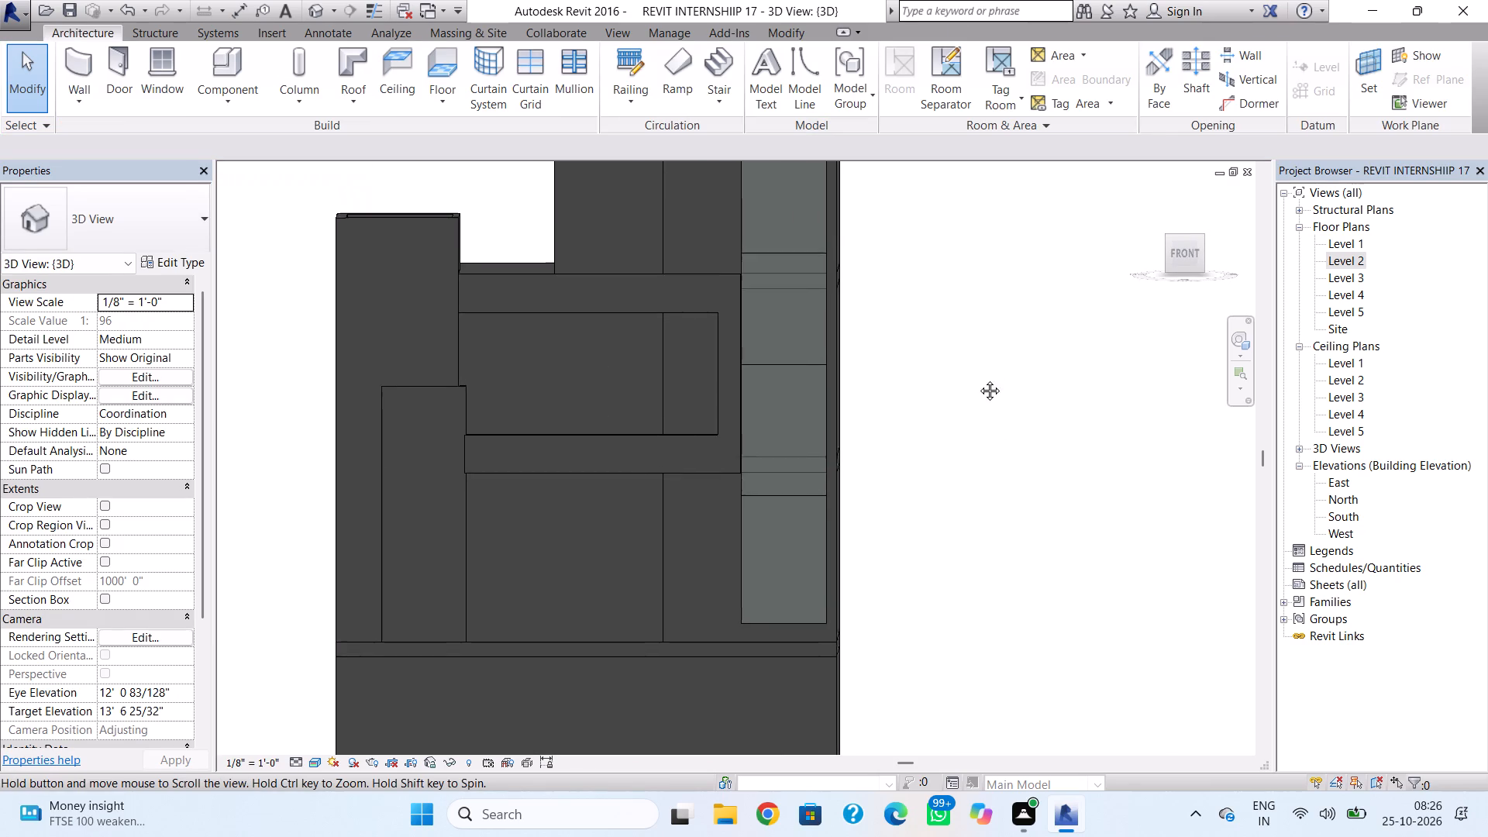
middle_drag(978, 379, 969, 485)
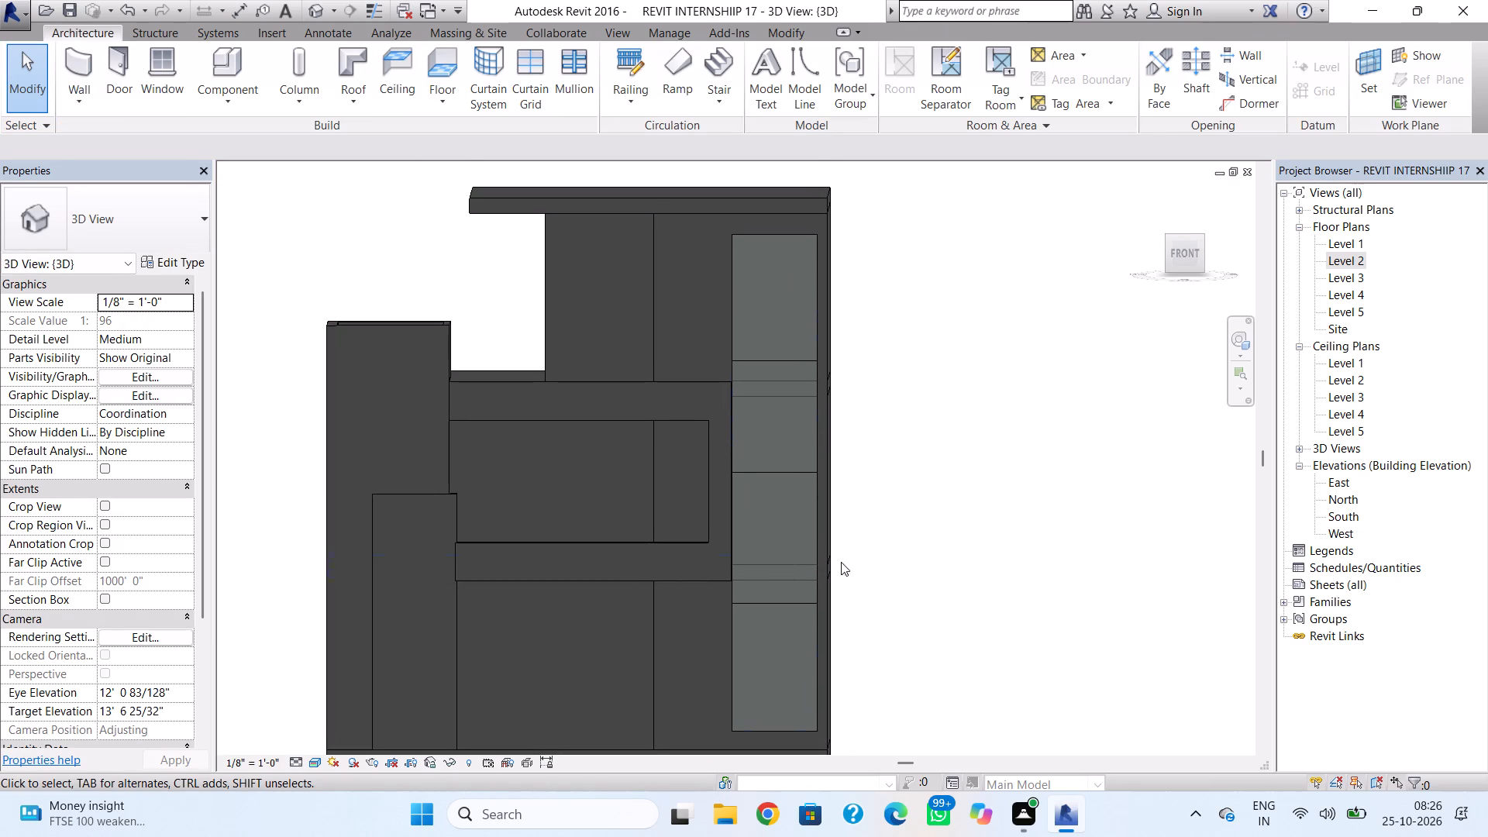
click(787, 609)
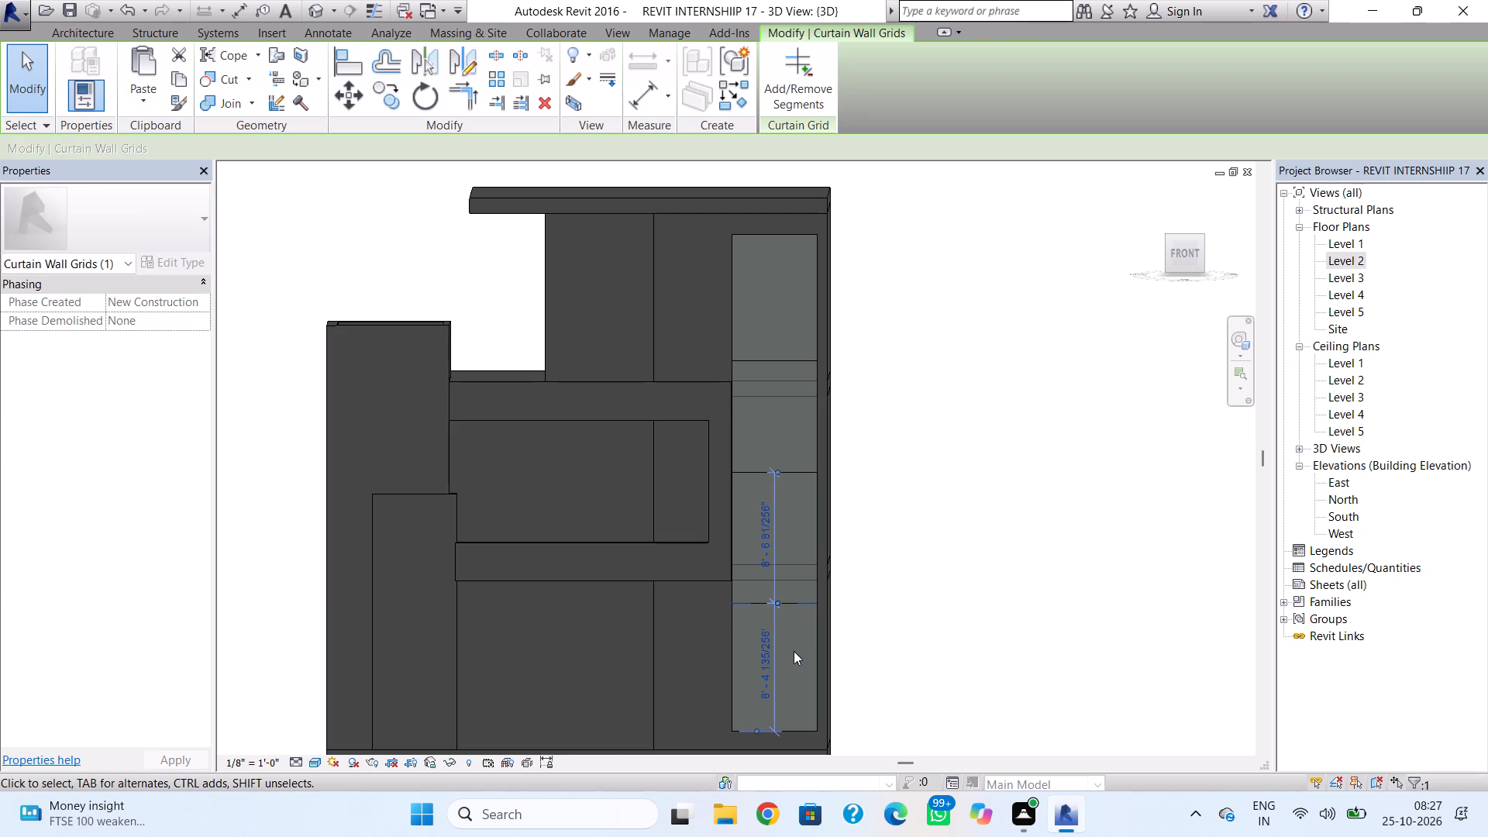
key(Down)
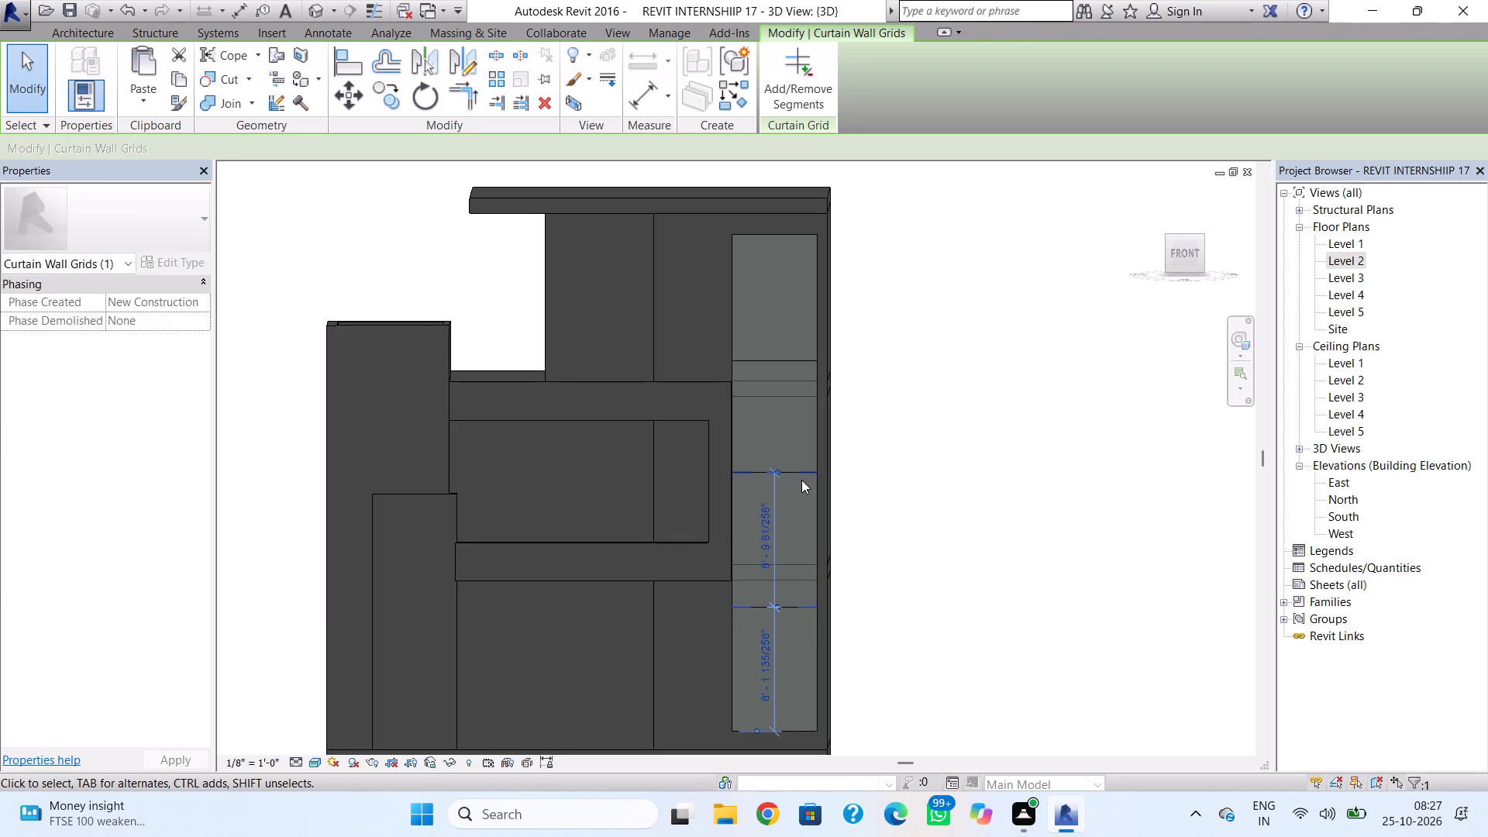
click(797, 470)
key(Down)
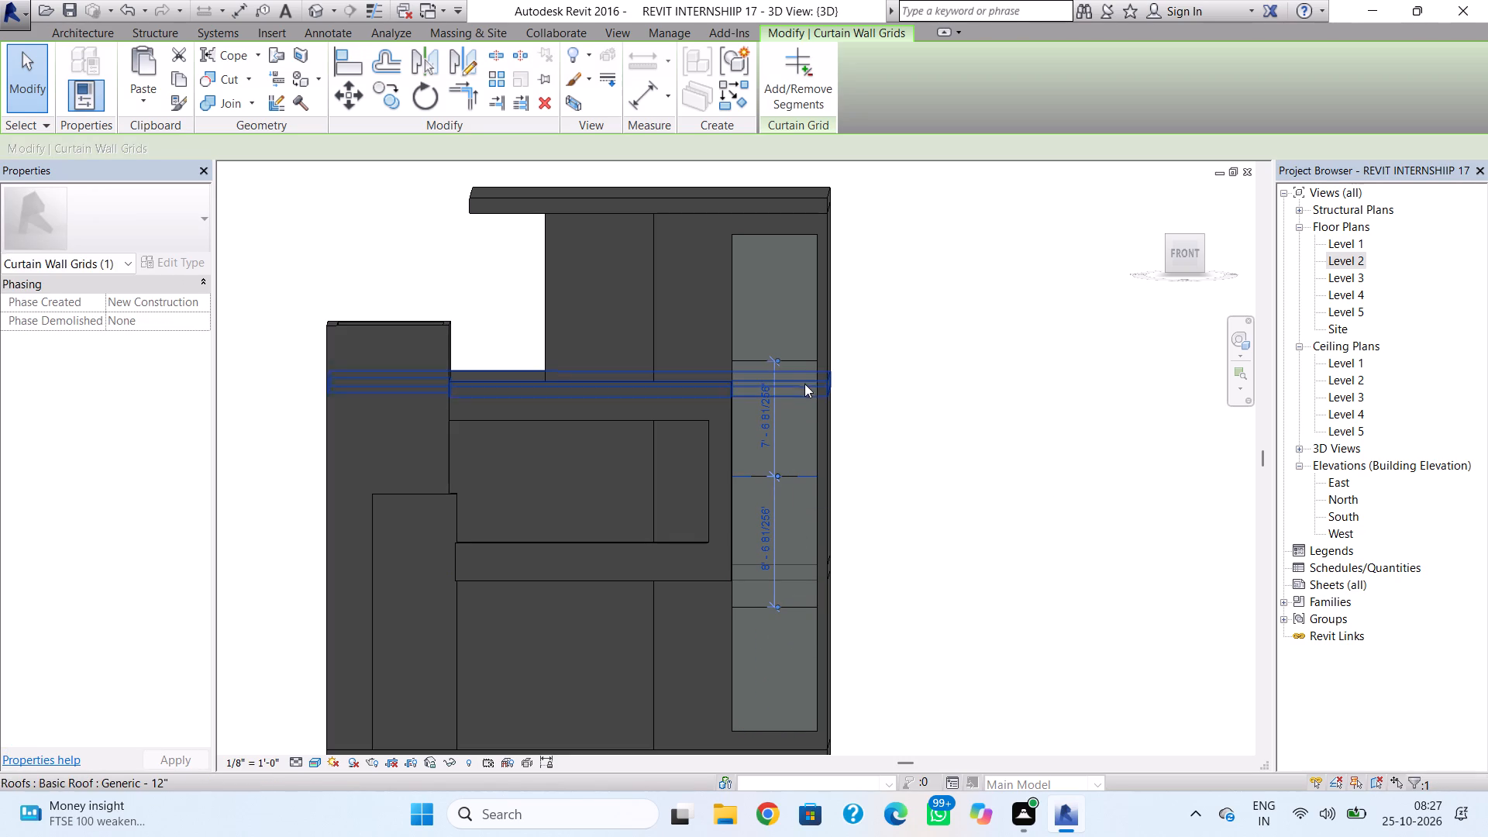
click(808, 361)
key(Up)
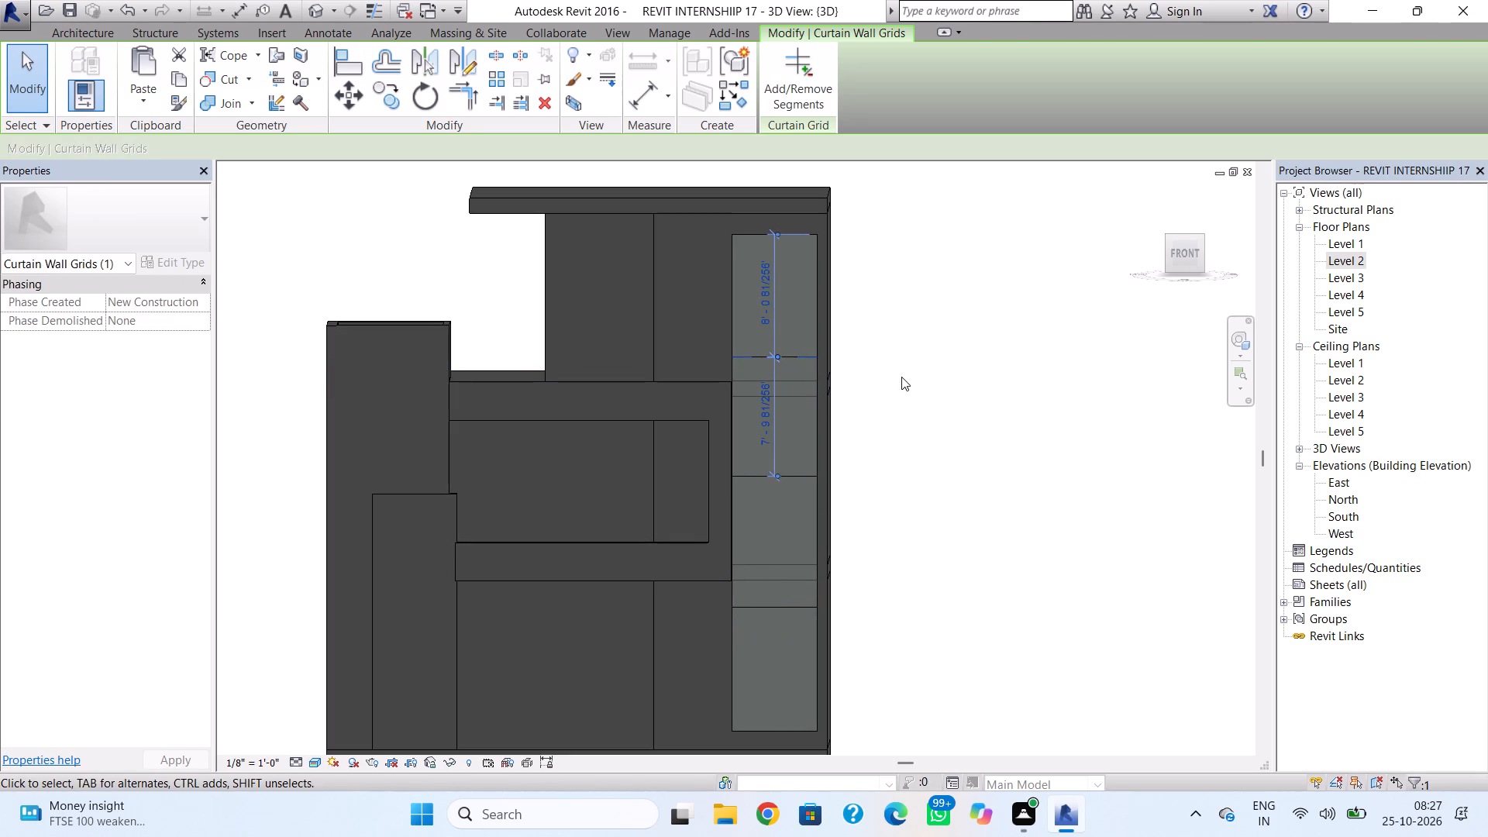
key(Down)
key(Up)
click(885, 380)
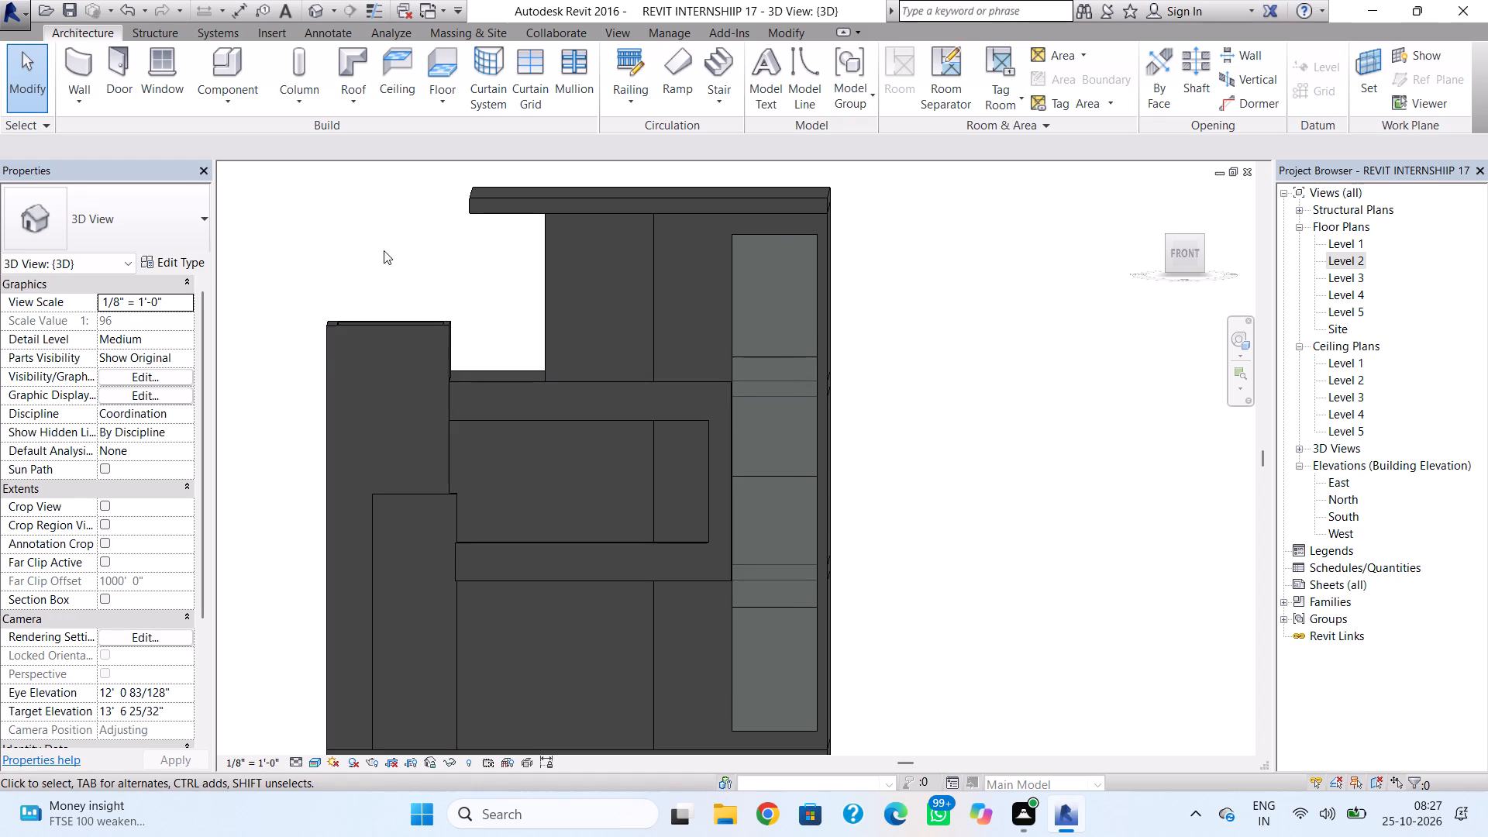
Place 2.5" x 5" rectangular mullions on the curtain wall's three horizontal grid lines and all four perimeter edges.
click(567, 78)
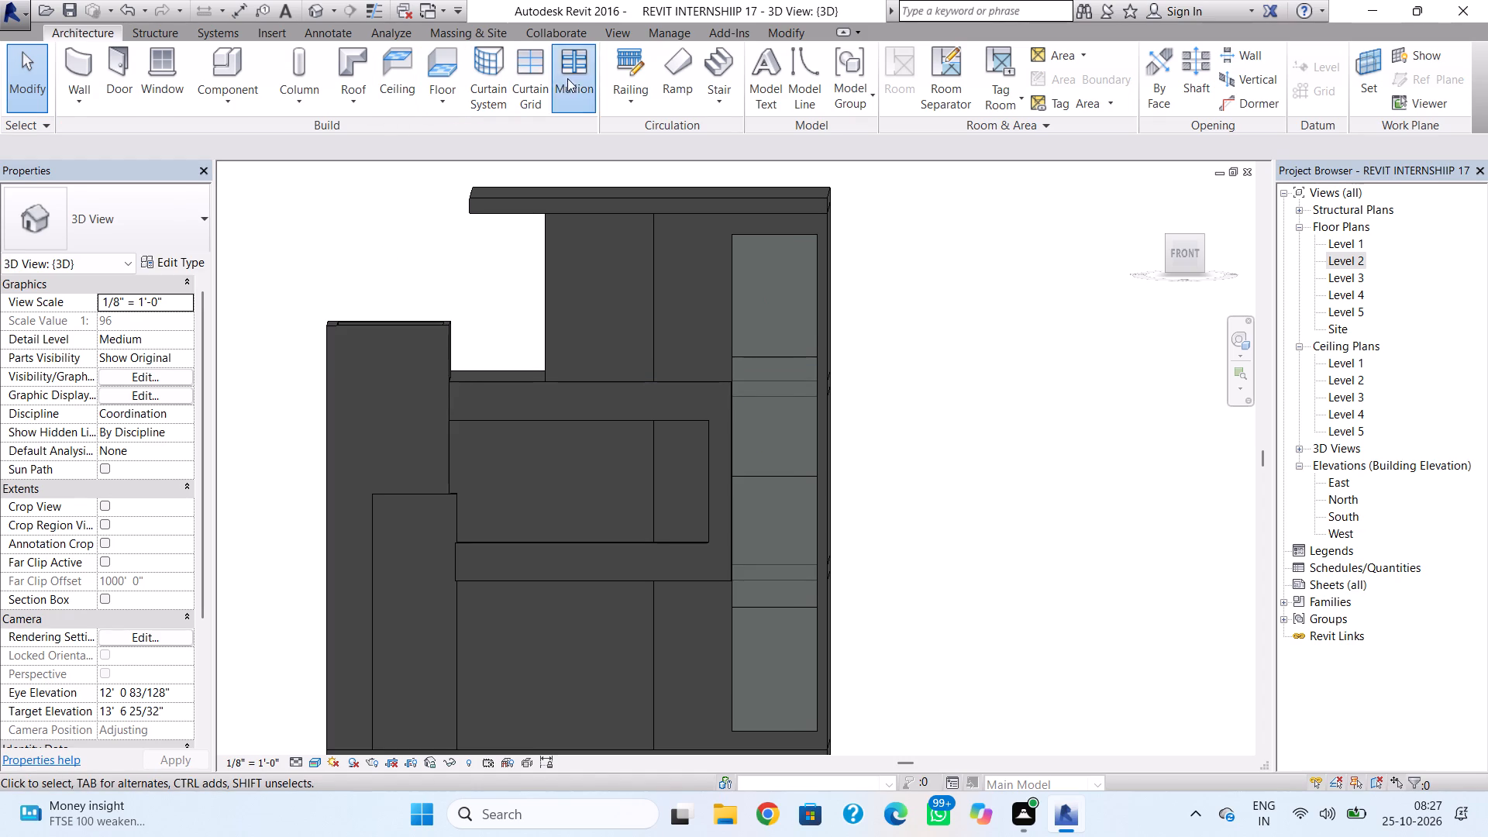
click(770, 358)
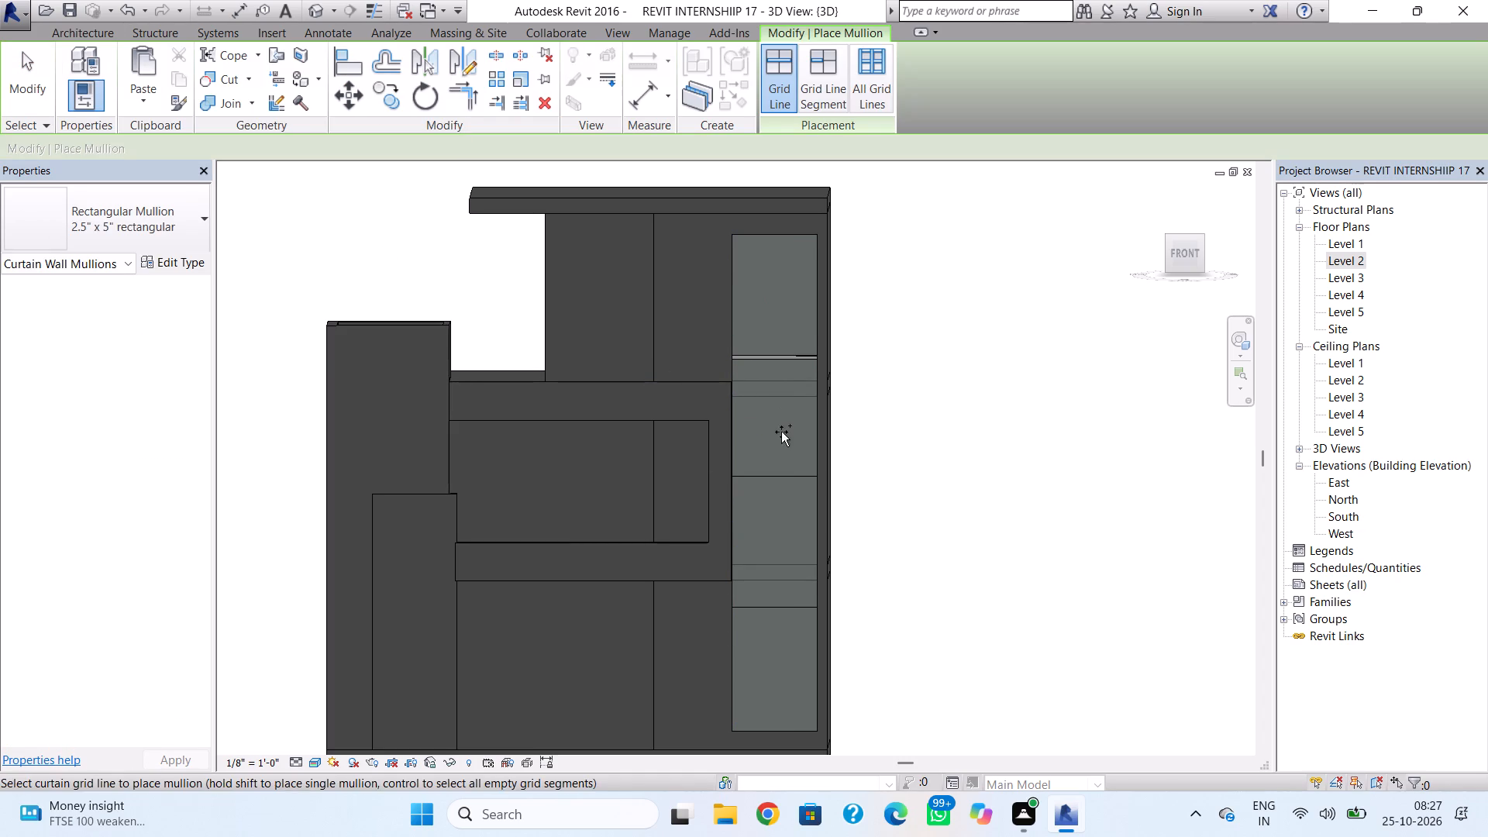
click(770, 471)
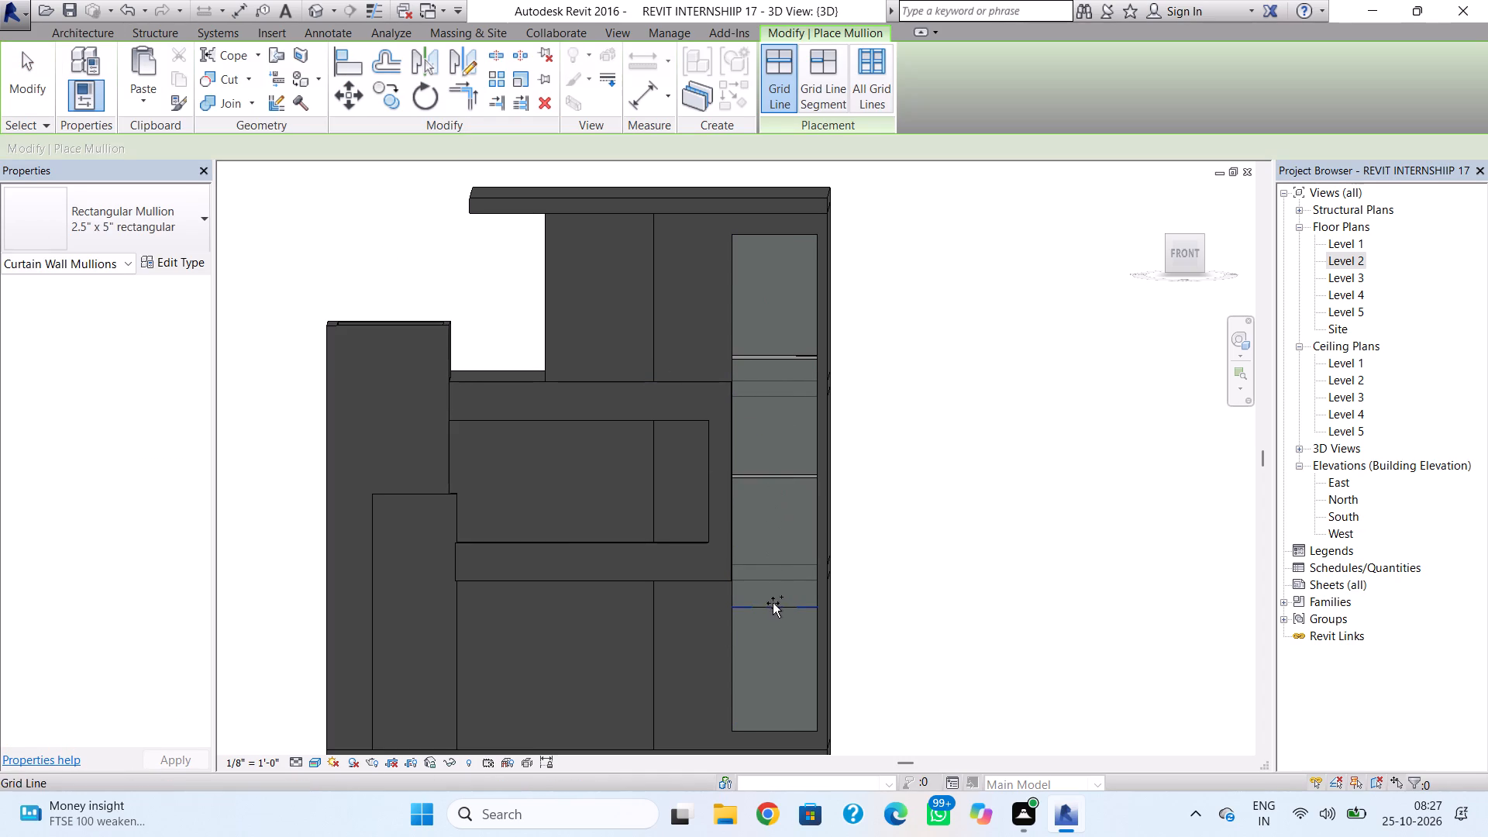
click(773, 604)
click(734, 583)
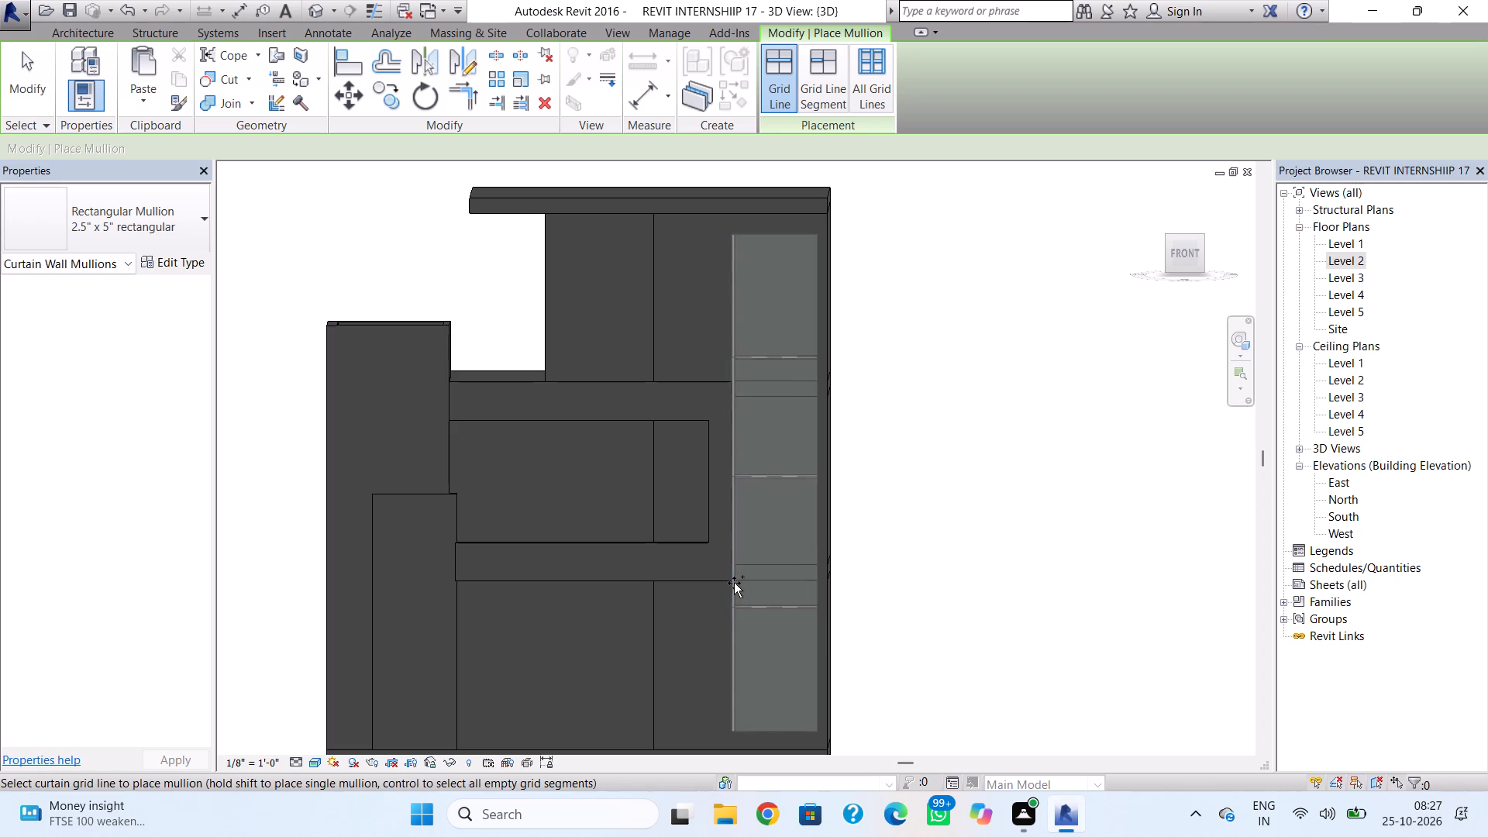
click(813, 582)
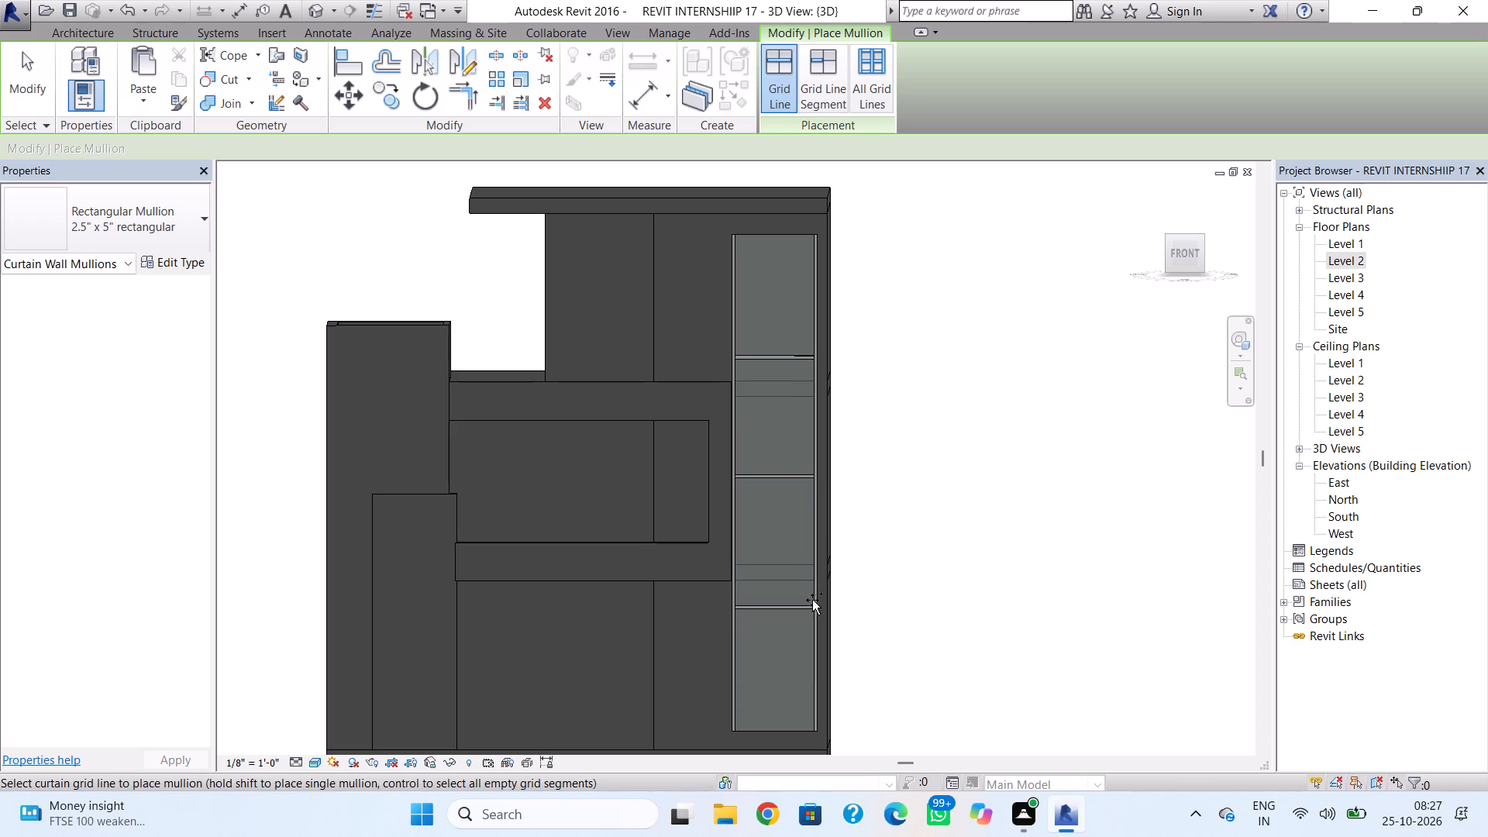
click(780, 725)
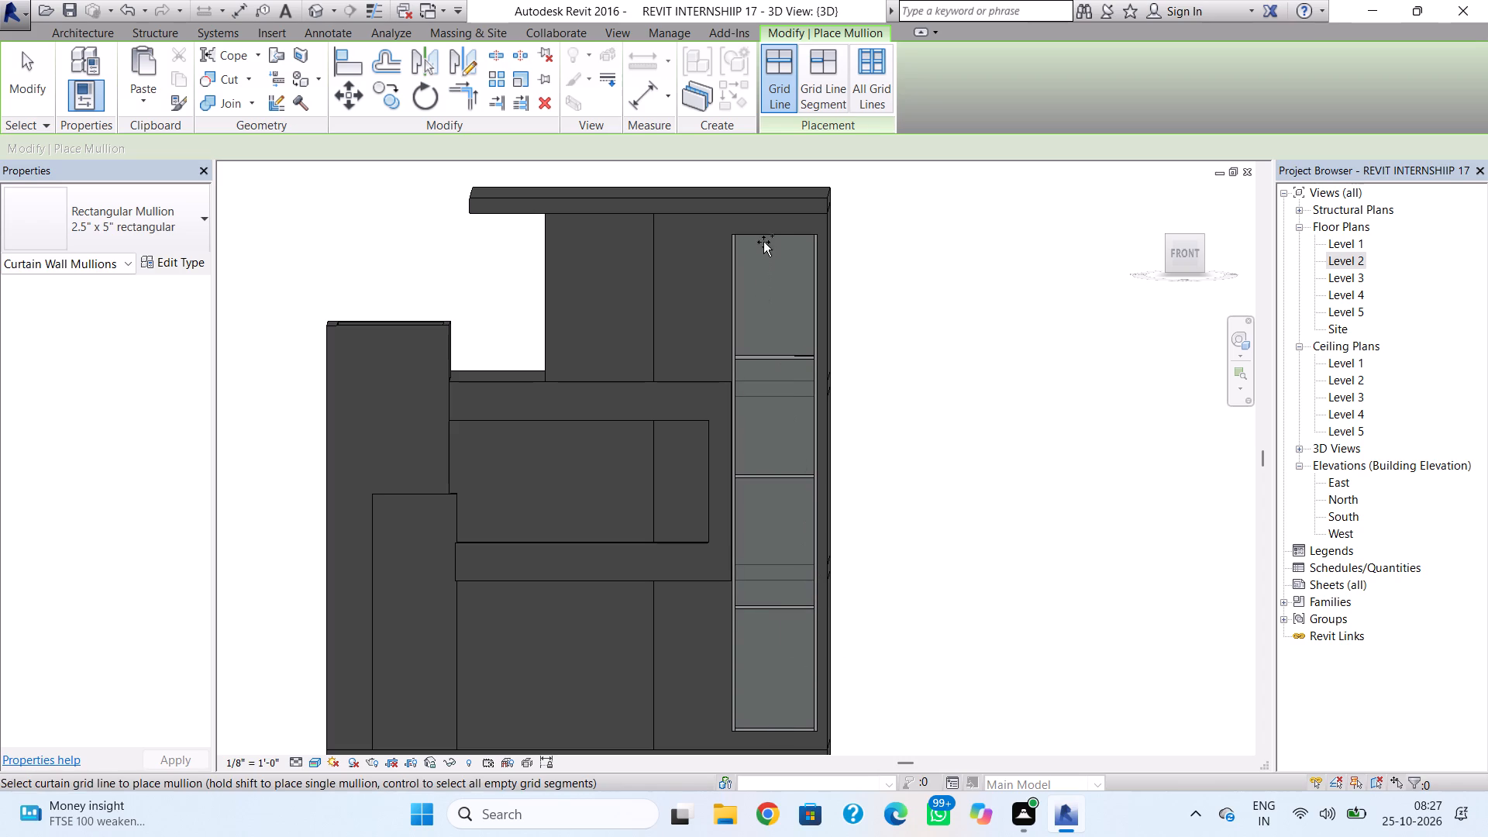
click(764, 232)
key(Escape)
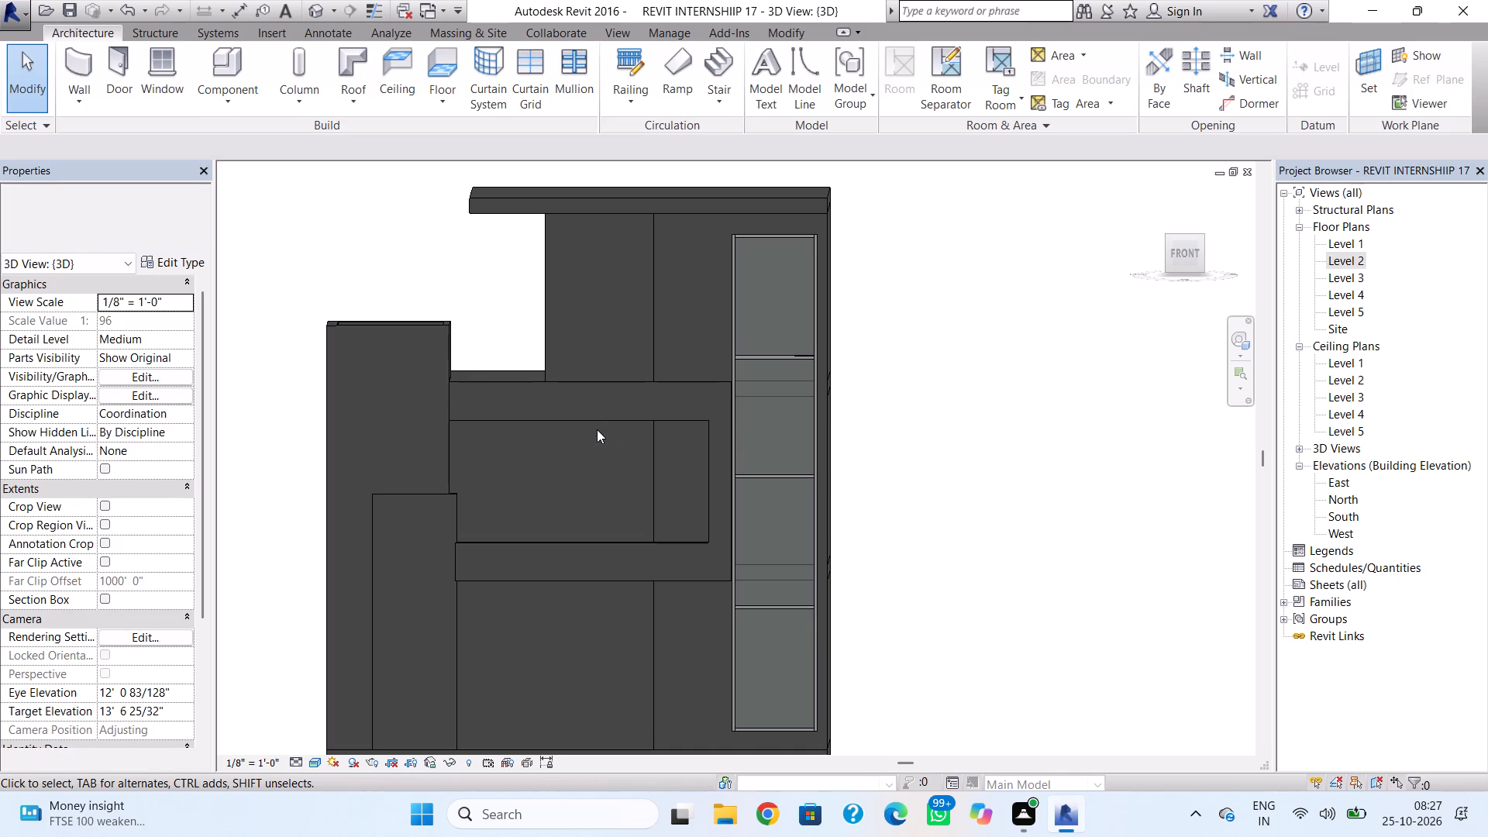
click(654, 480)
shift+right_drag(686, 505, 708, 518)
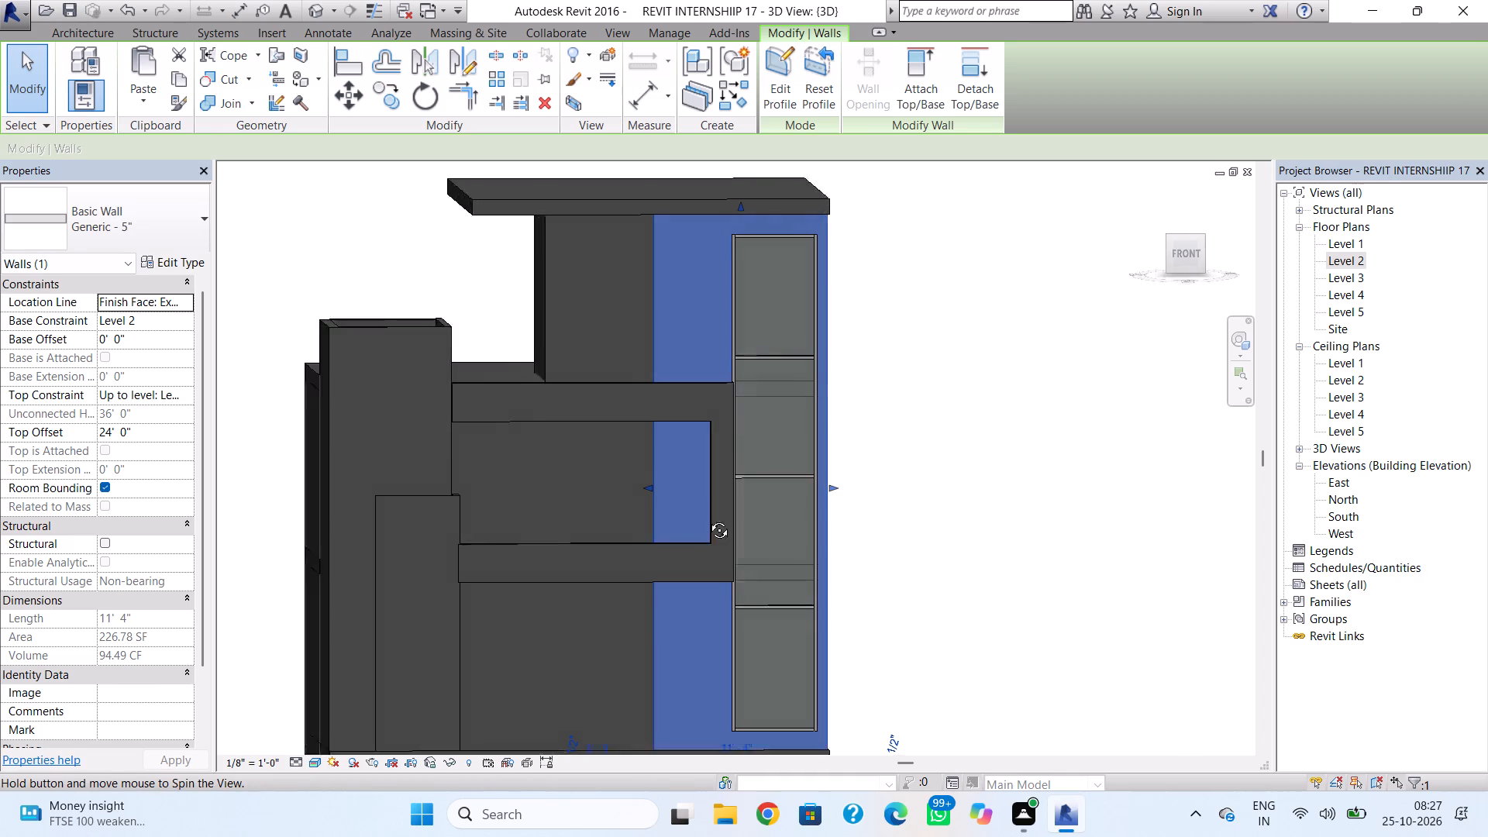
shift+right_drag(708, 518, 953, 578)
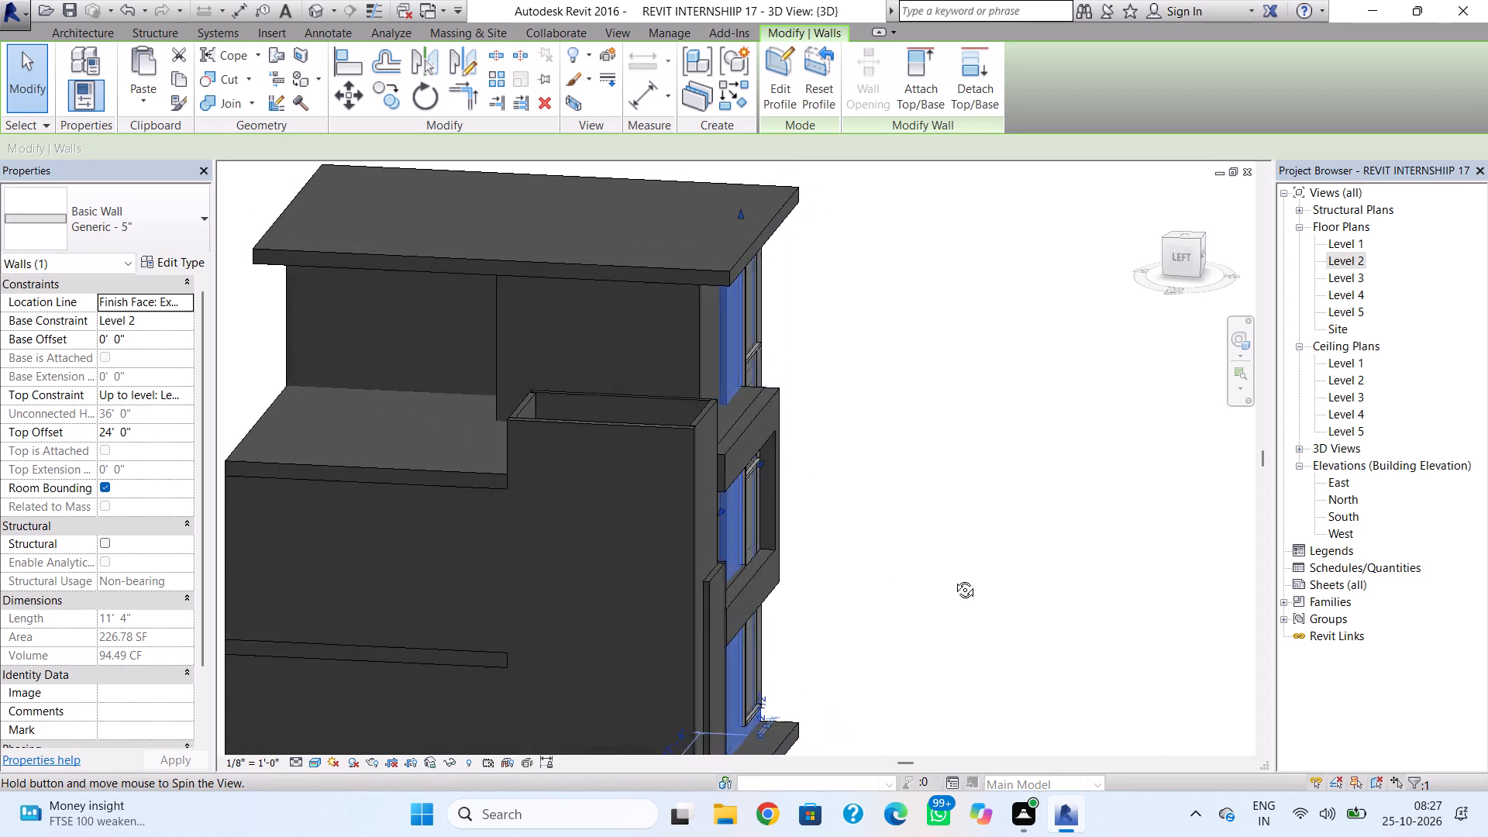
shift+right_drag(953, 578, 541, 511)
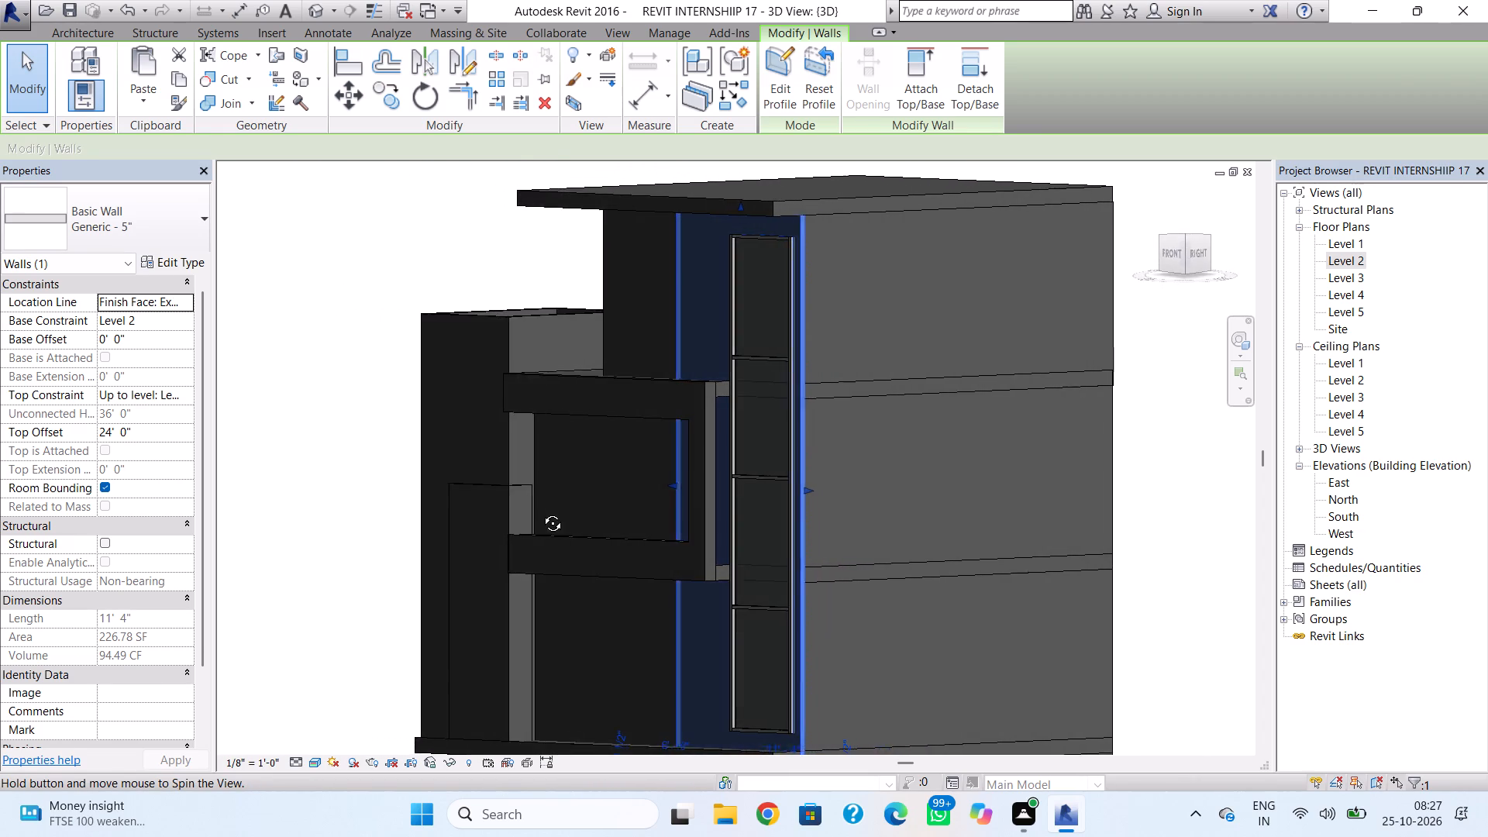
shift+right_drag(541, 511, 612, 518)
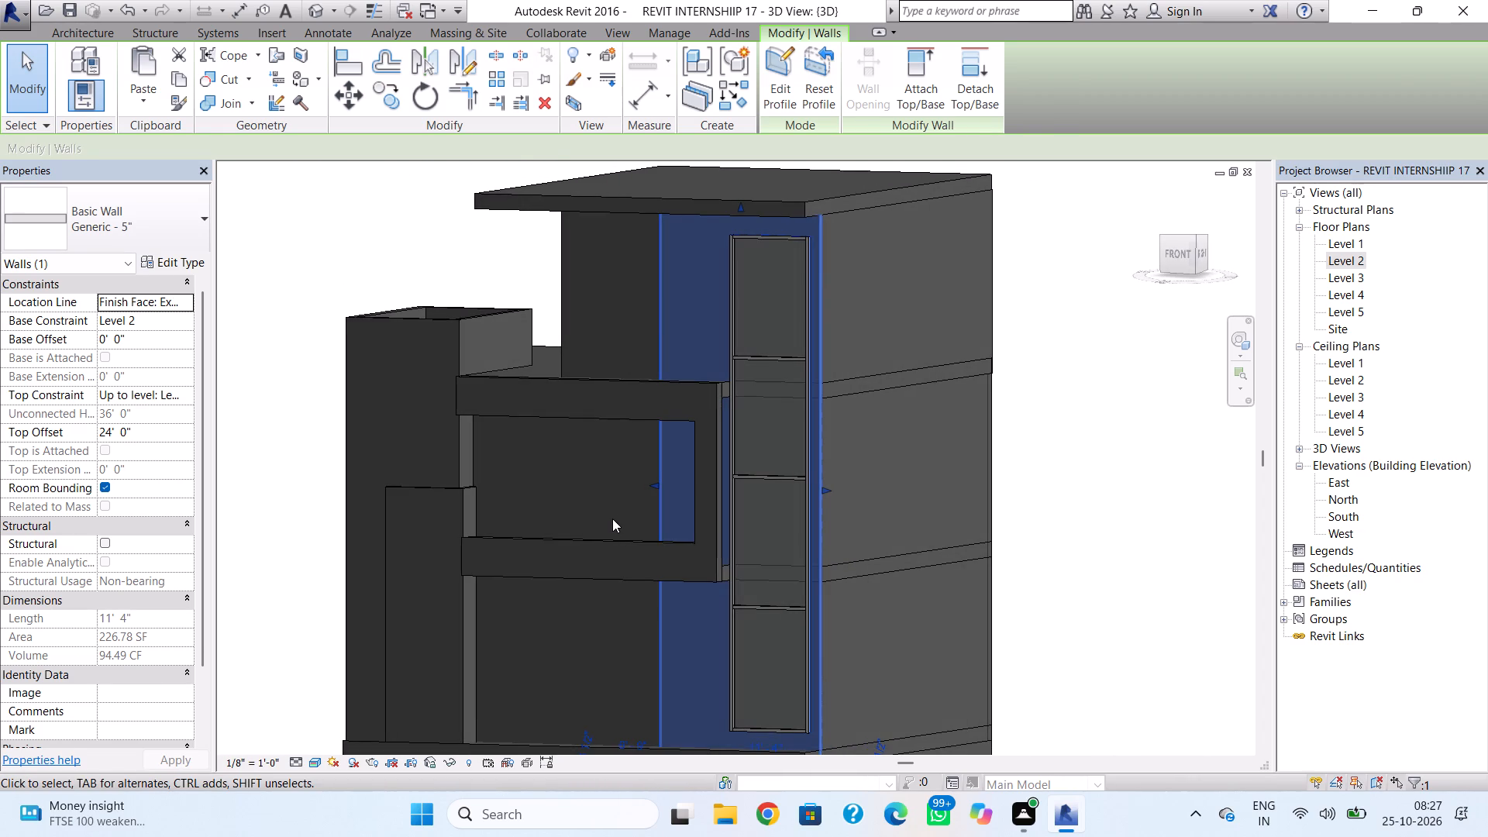
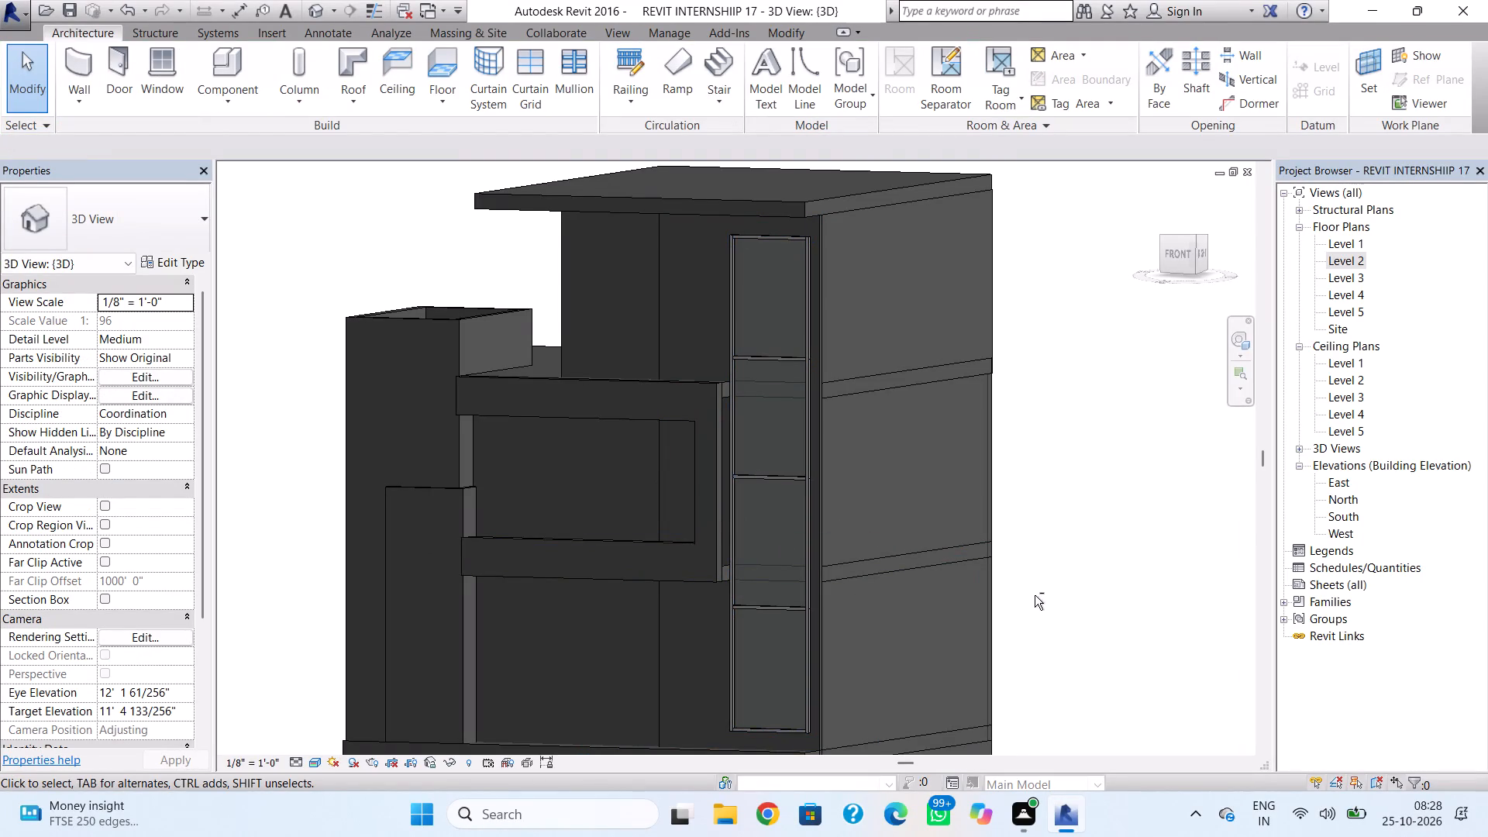
Stretch the back face of the projecting C-shaped frame to adjust its depth against the front facade wall.
shift+right_drag(1034, 595, 887, 588)
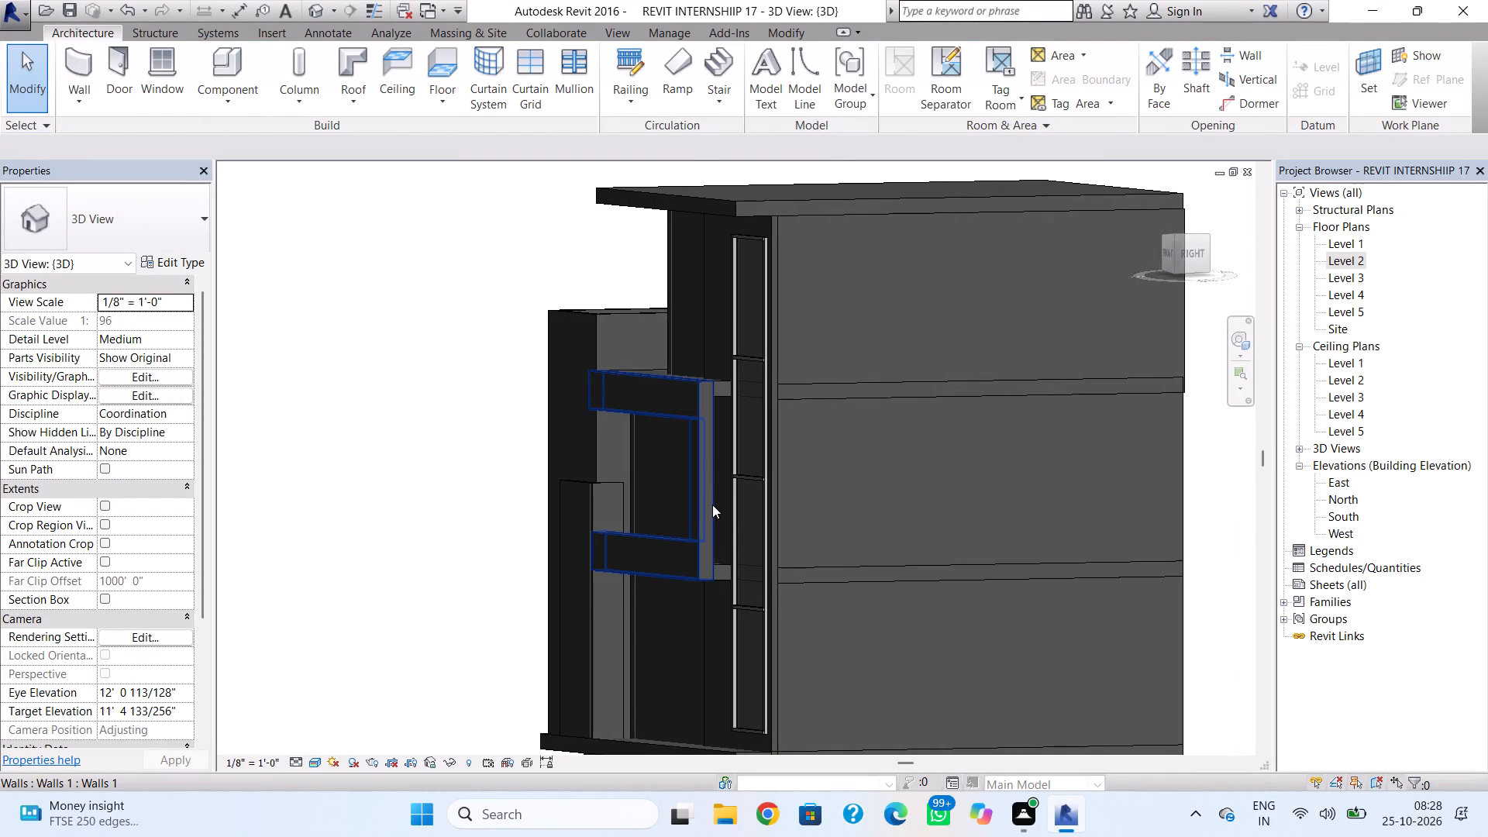
click(712, 505)
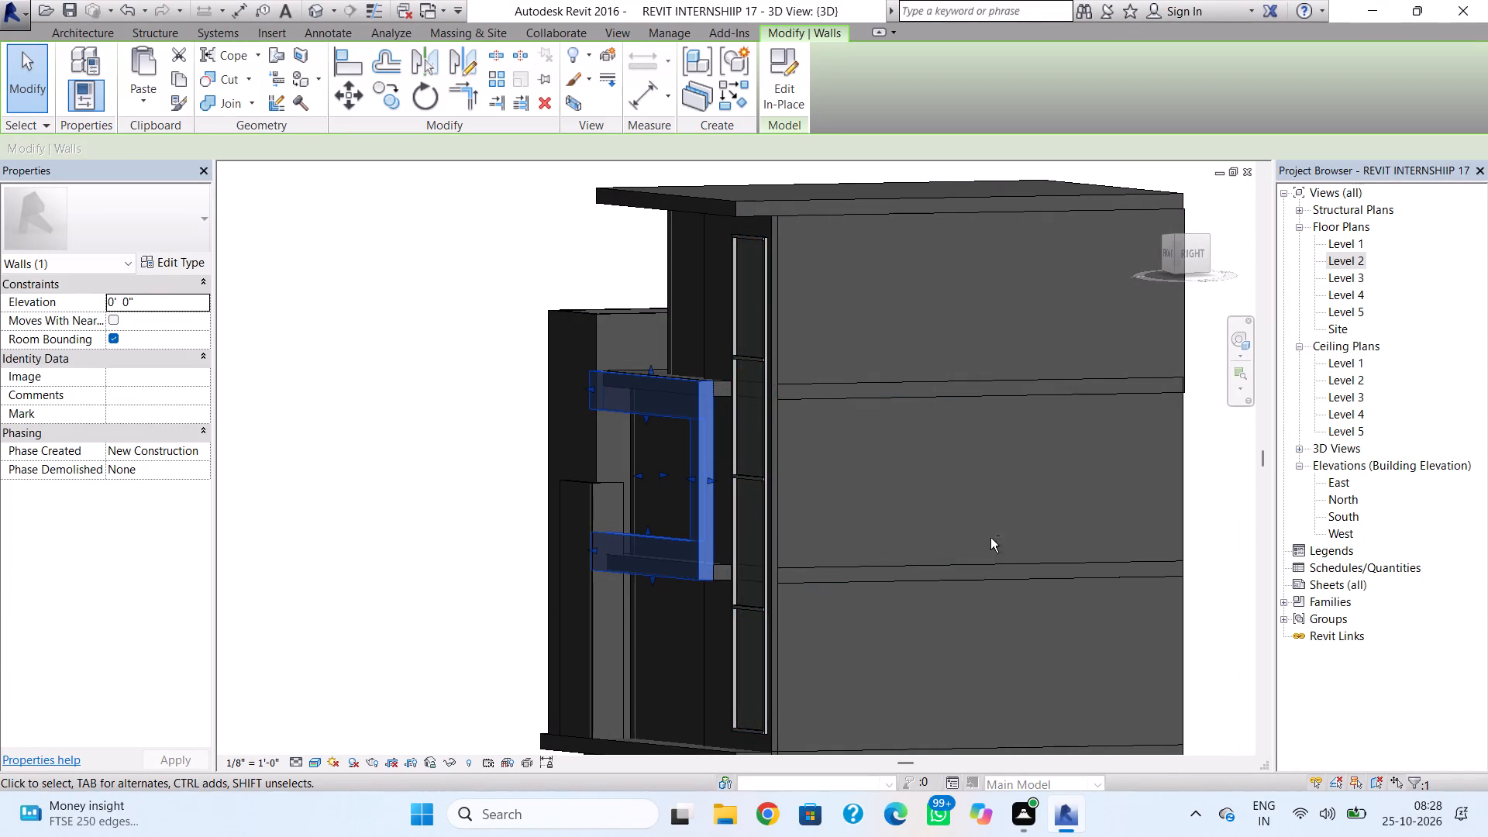
shift+right_drag(991, 538, 914, 639)
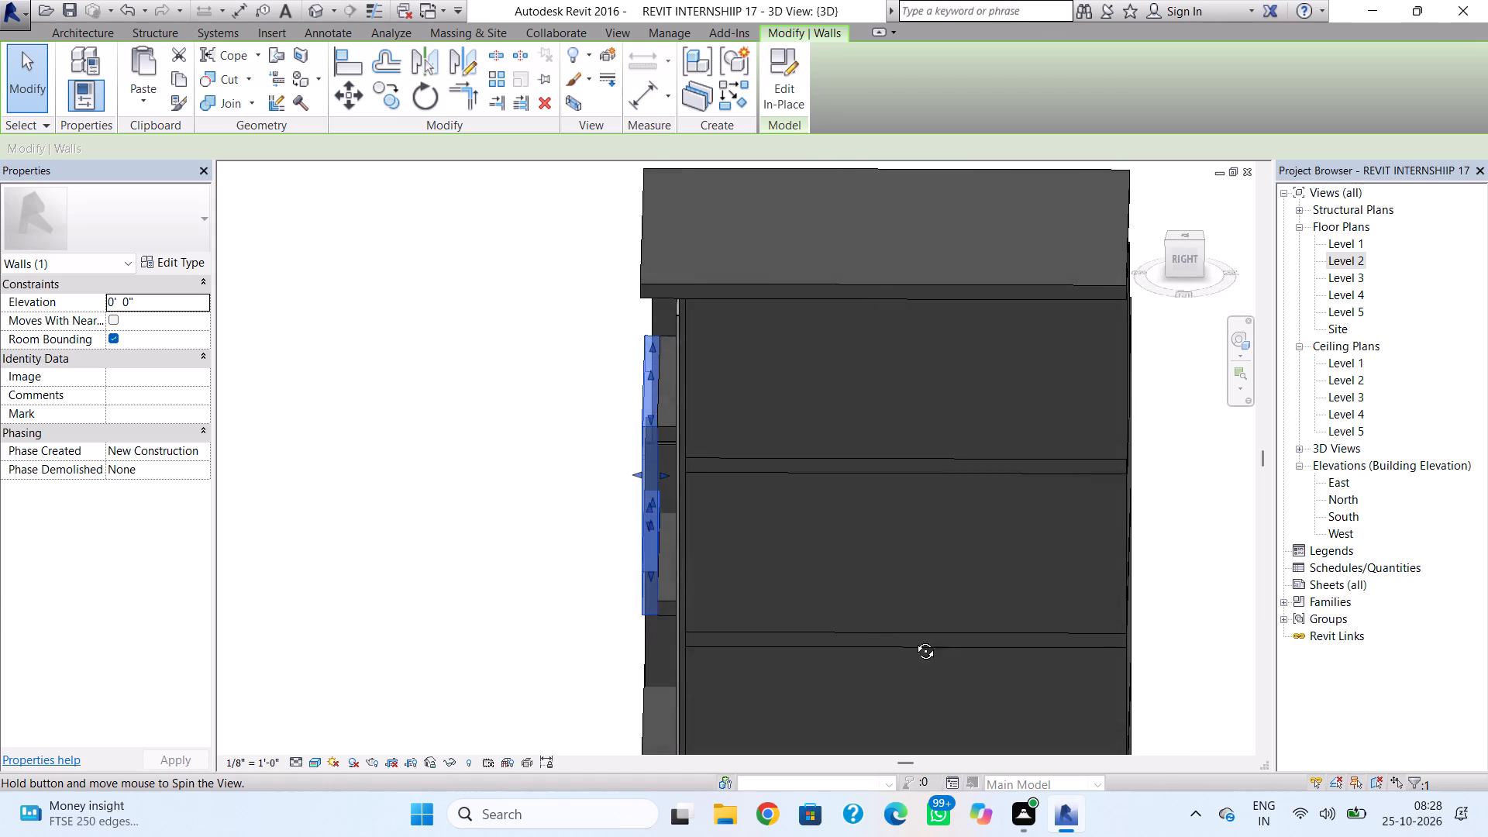
shift+right_drag(914, 639, 1363, 608)
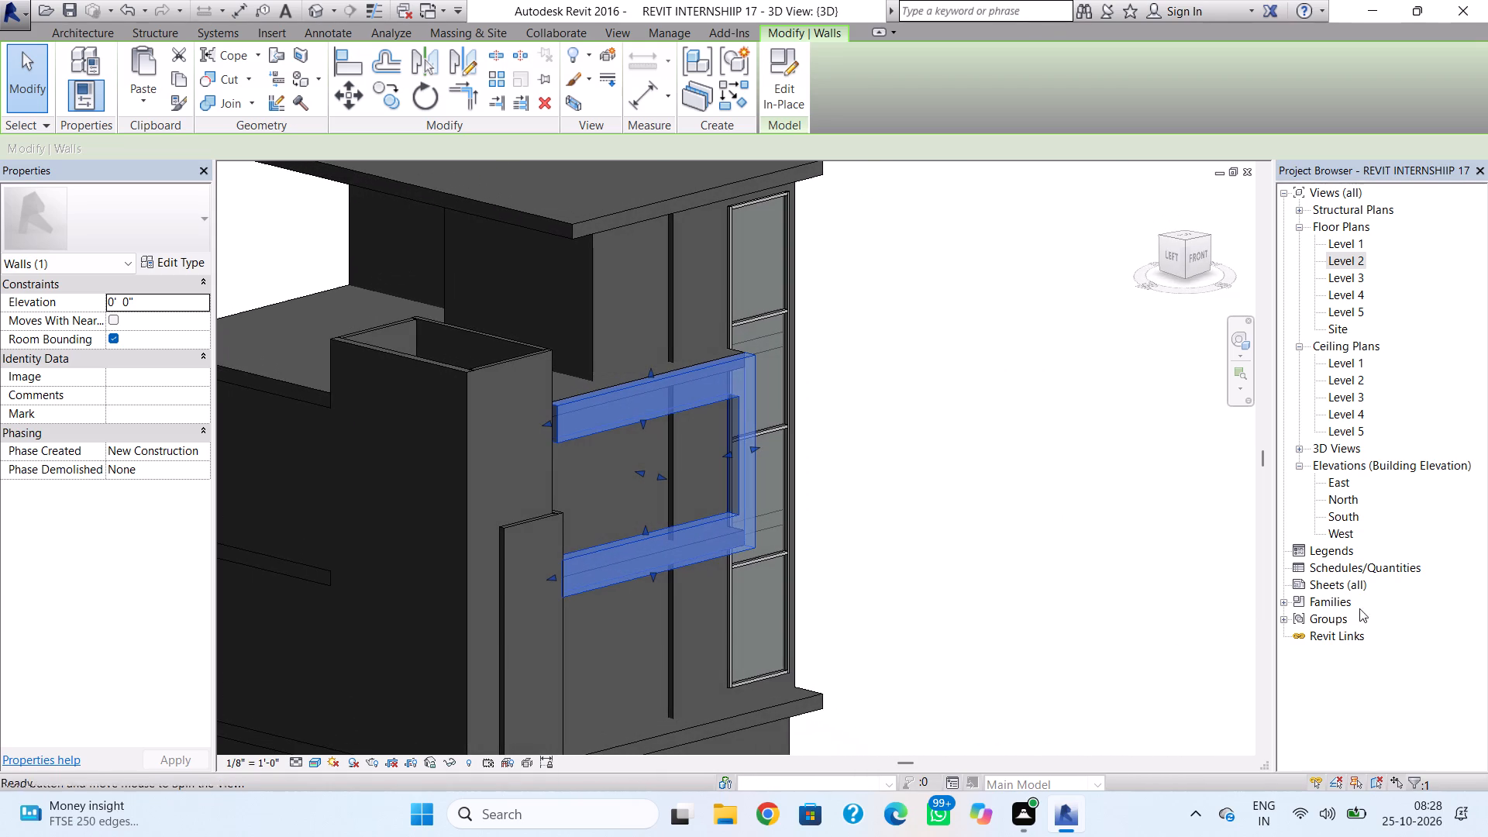
drag(638, 472, 632, 462)
click(983, 530)
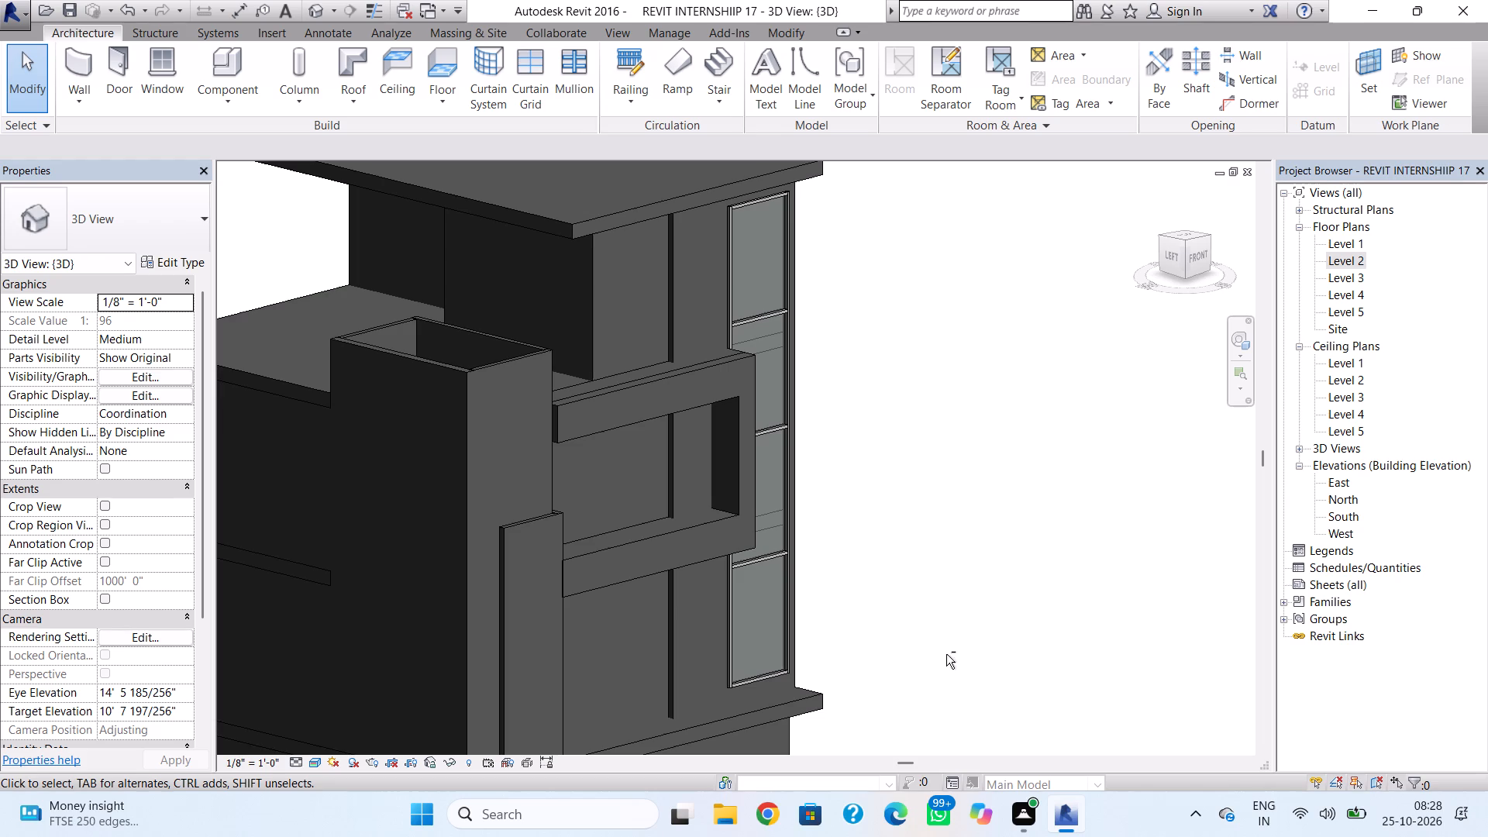
shift+right_drag(946, 654, 618, 627)
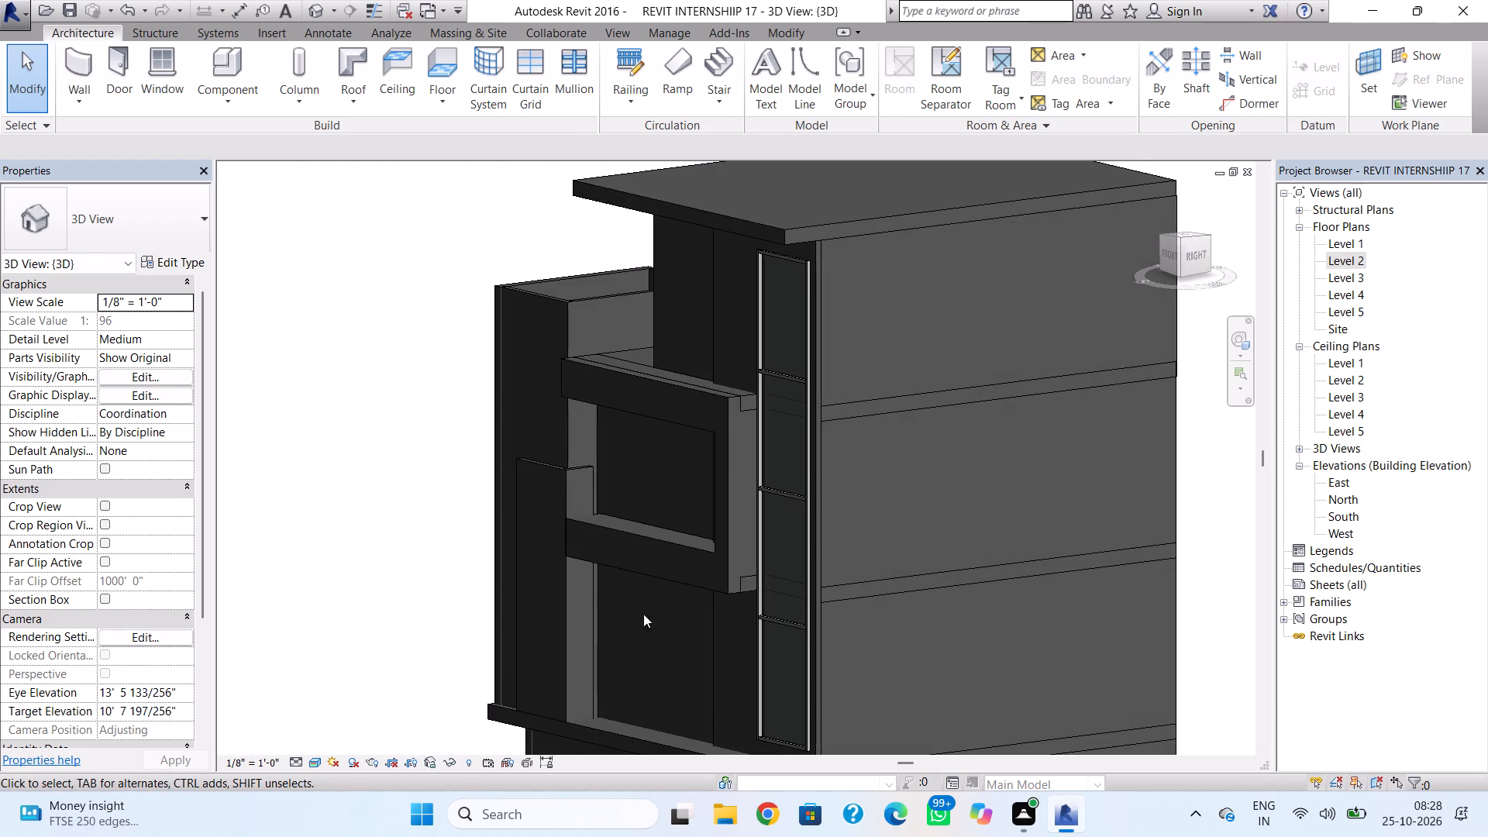
click(675, 582)
scroll(652, 520, up, 3)
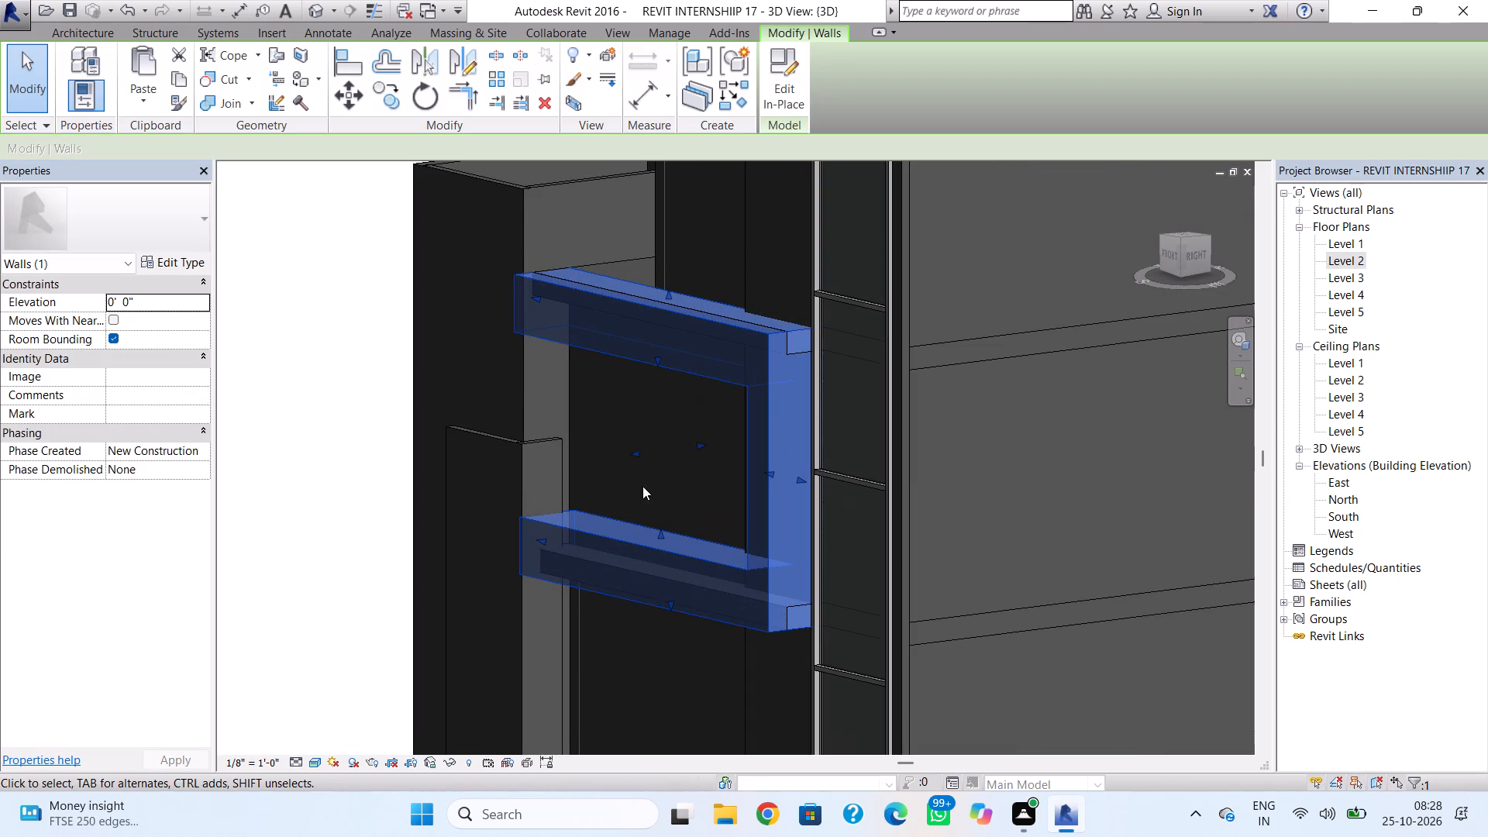
drag(633, 455, 646, 454)
click(958, 502)
Edit the curtain-glazed wall's profile and sketch a 3' 7" by 8' 0" rectangle over the part inside the C-frame's opening.
shift+right_drag(837, 568, 929, 578)
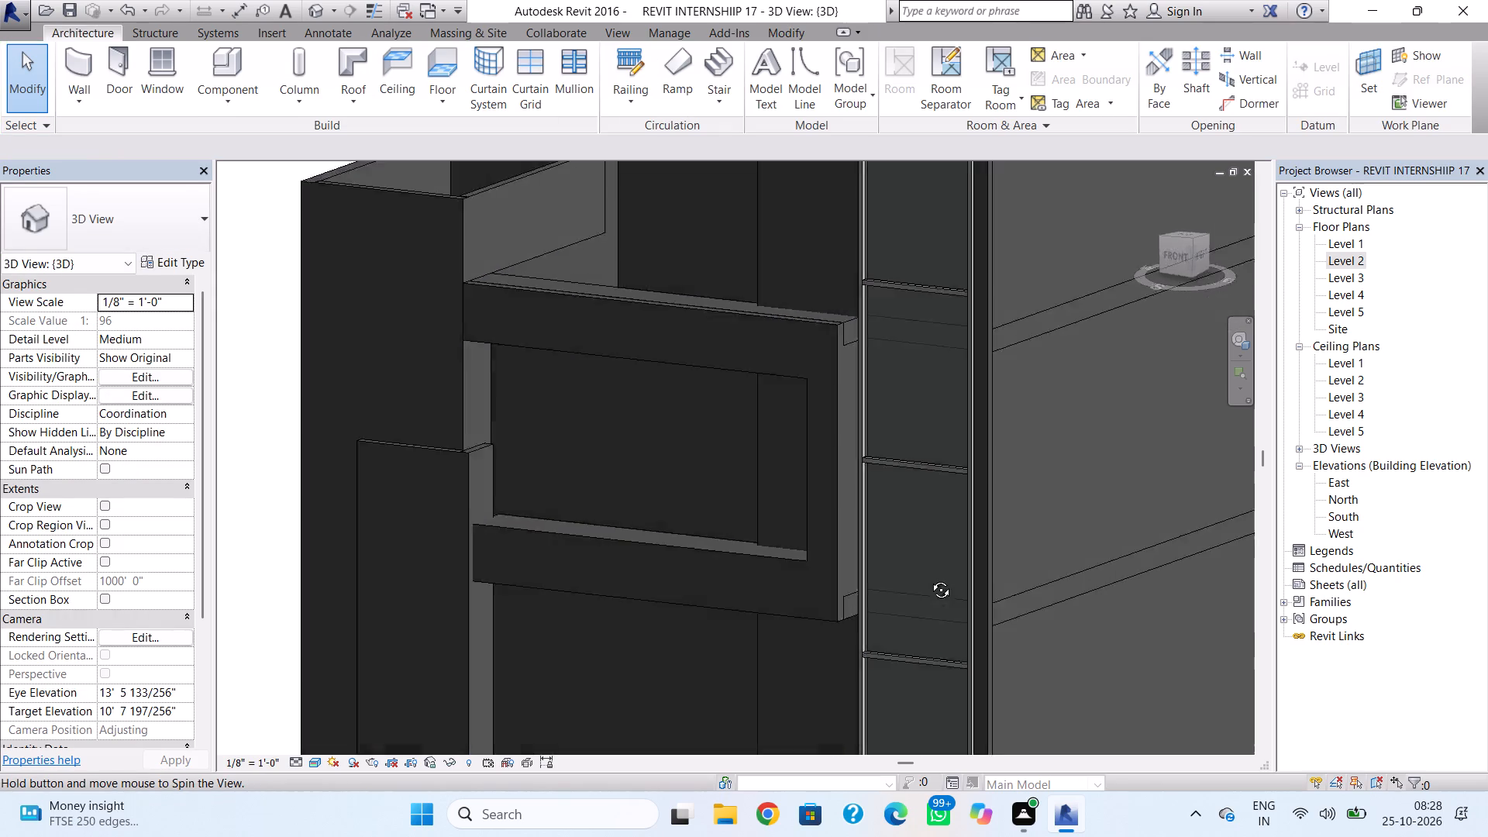
shift+right_drag(929, 578, 1151, 656)
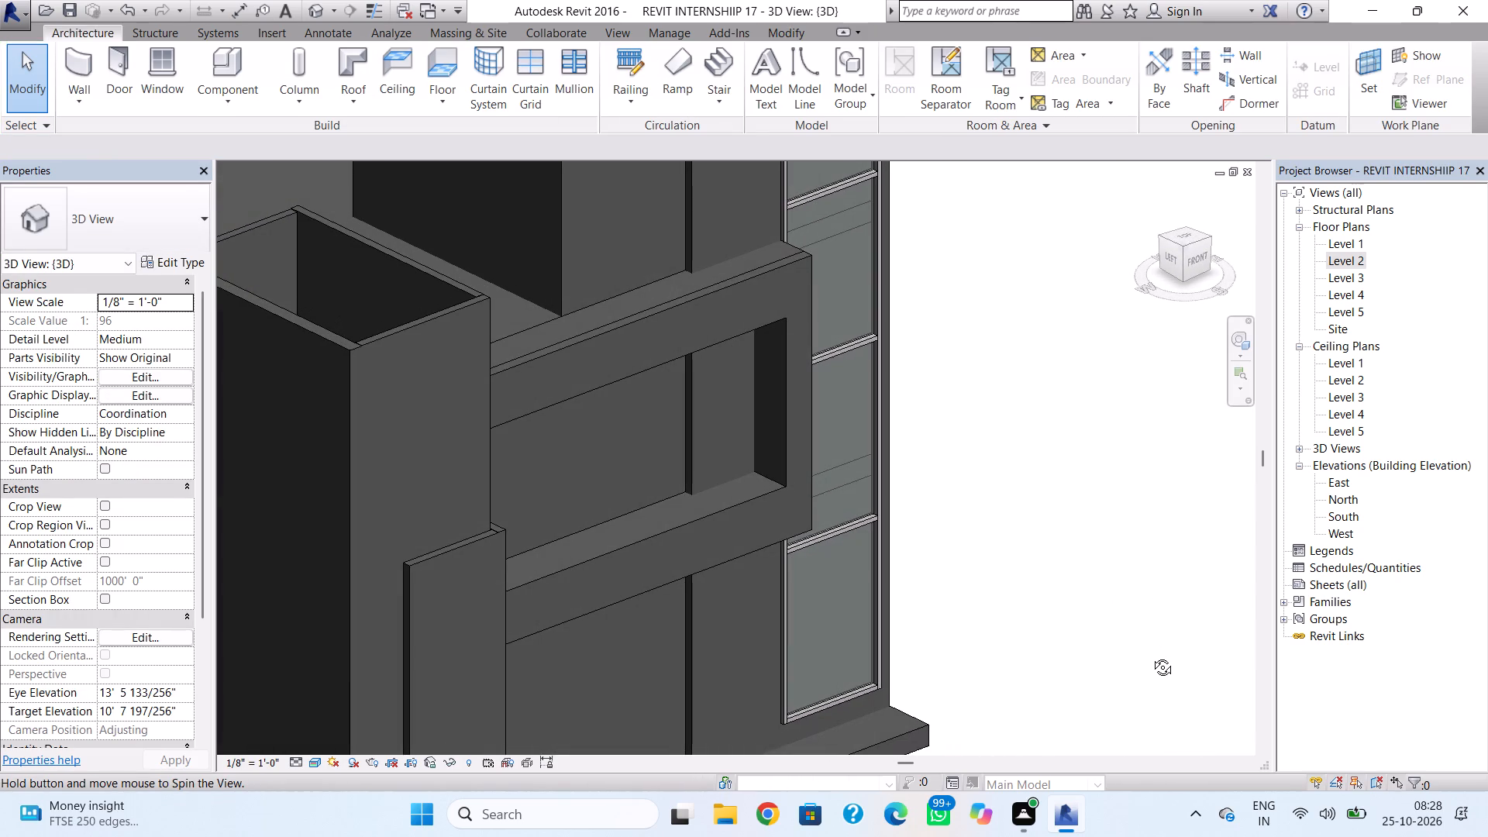
shift+right_drag(1151, 656, 1150, 657)
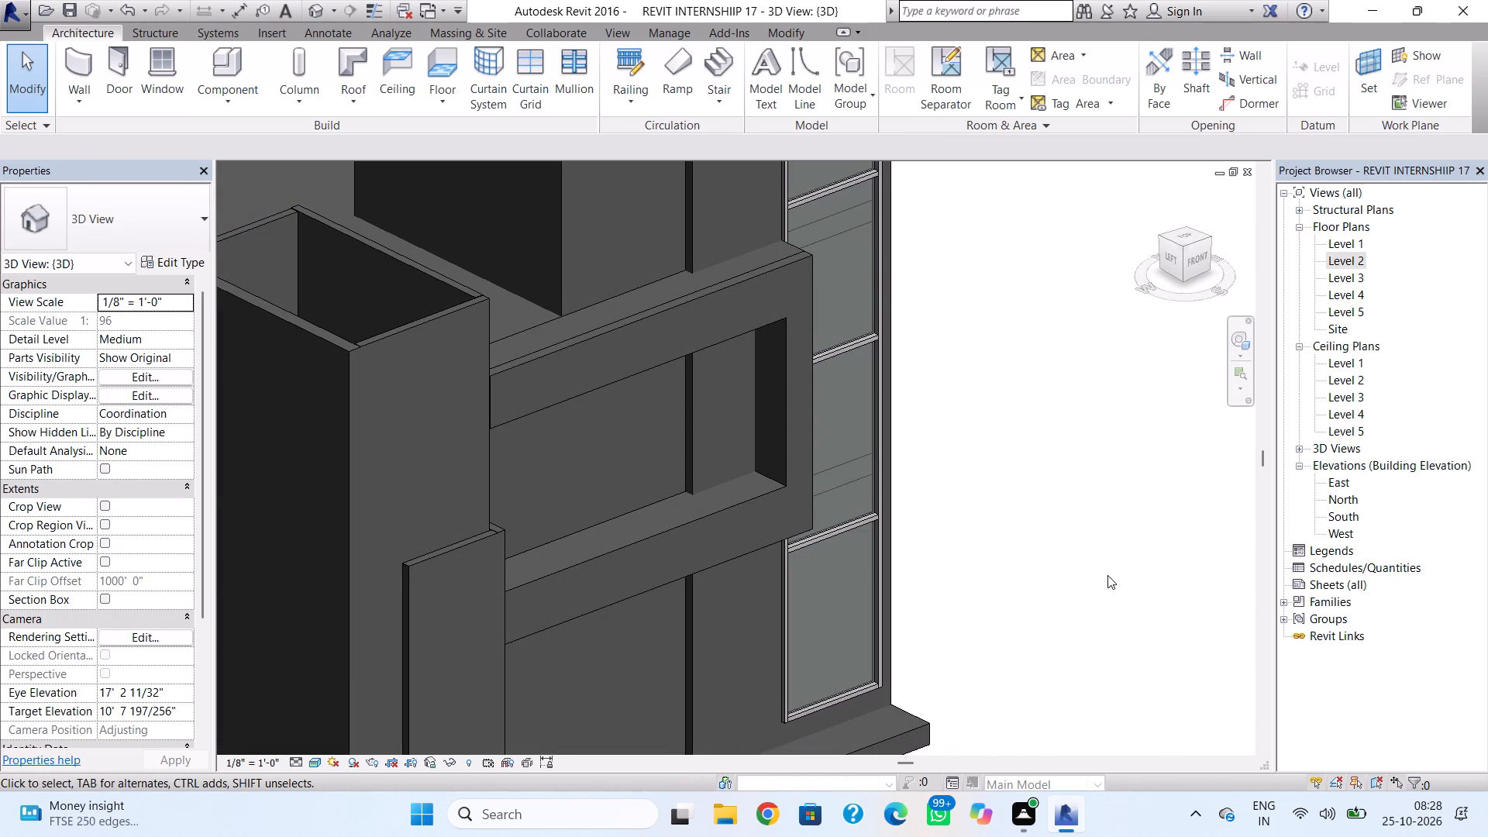
double_click(691, 467)
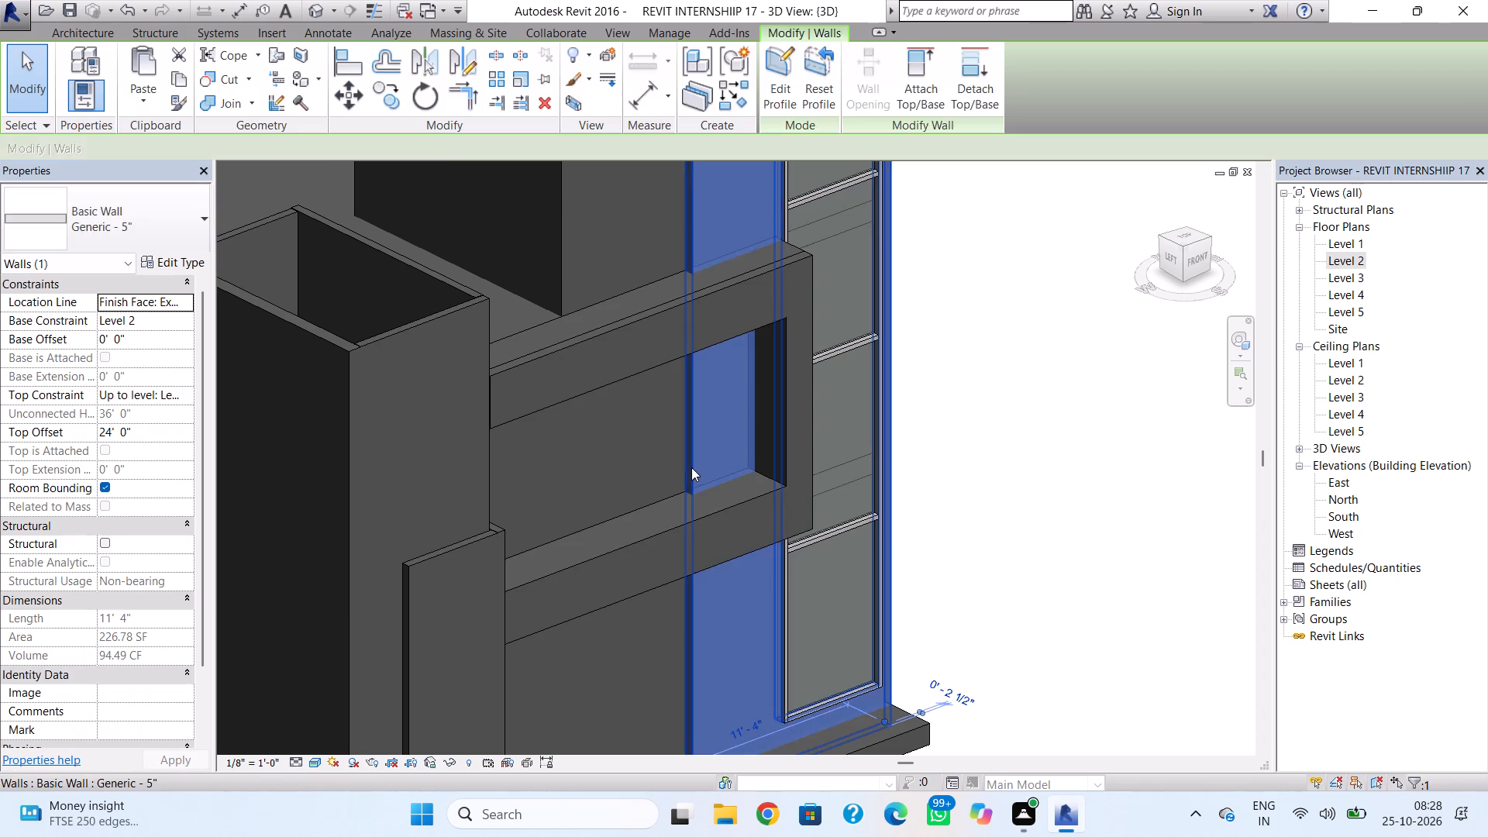
click(1202, 270)
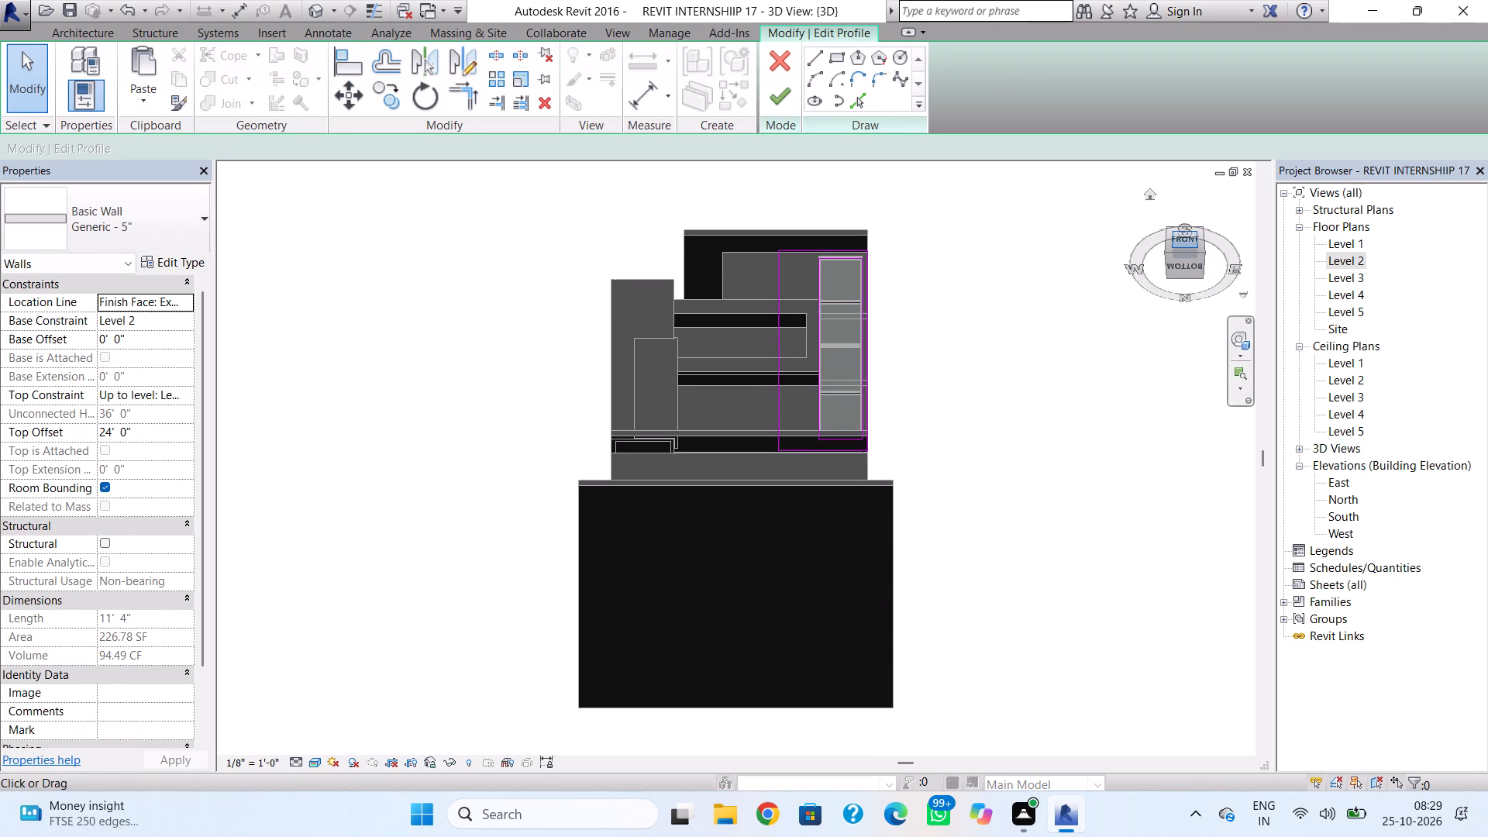
click(1192, 243)
scroll(779, 405, up, 4)
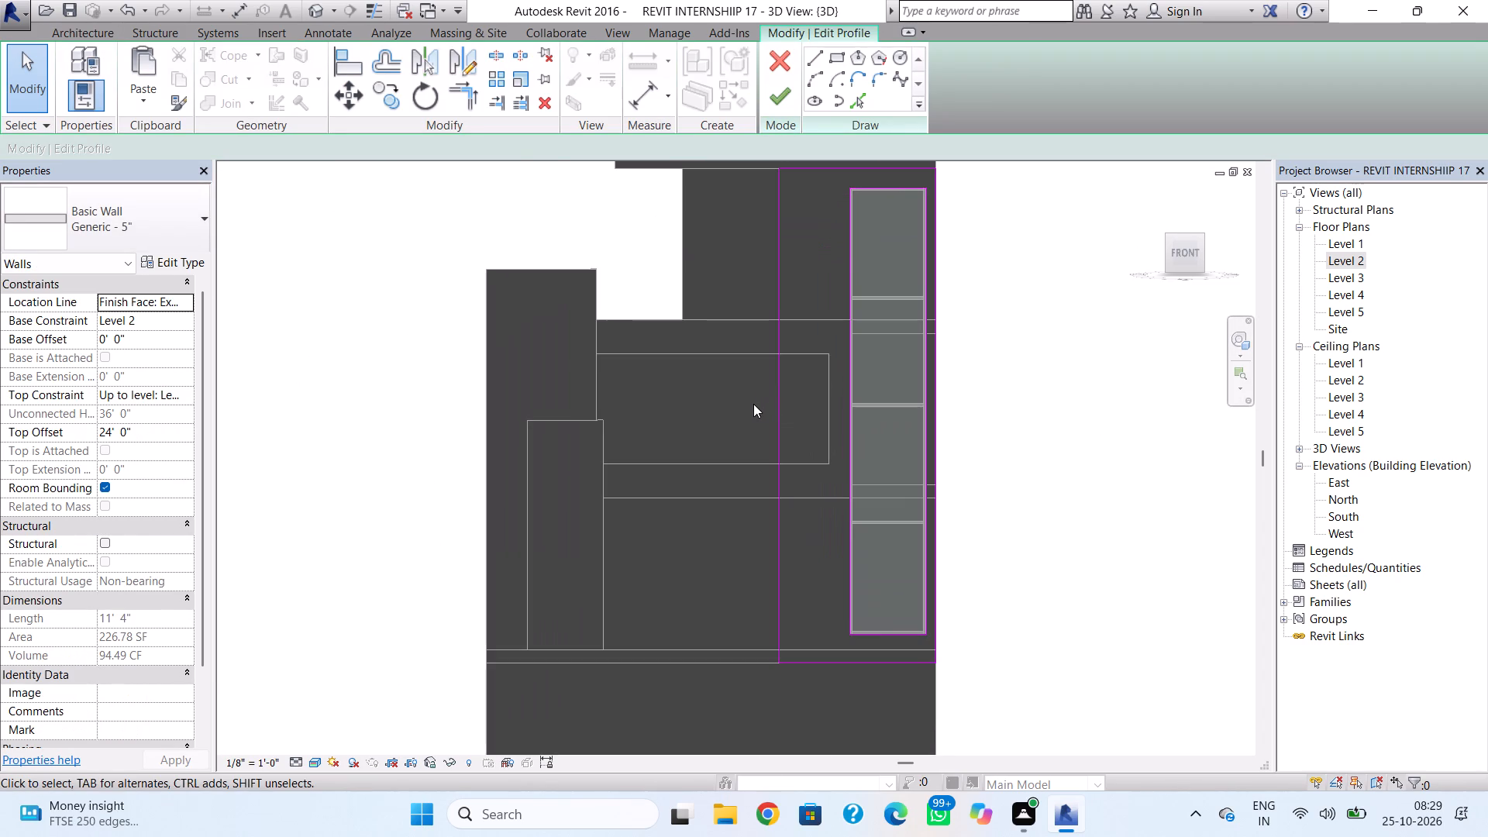
scroll(753, 404, up, 7)
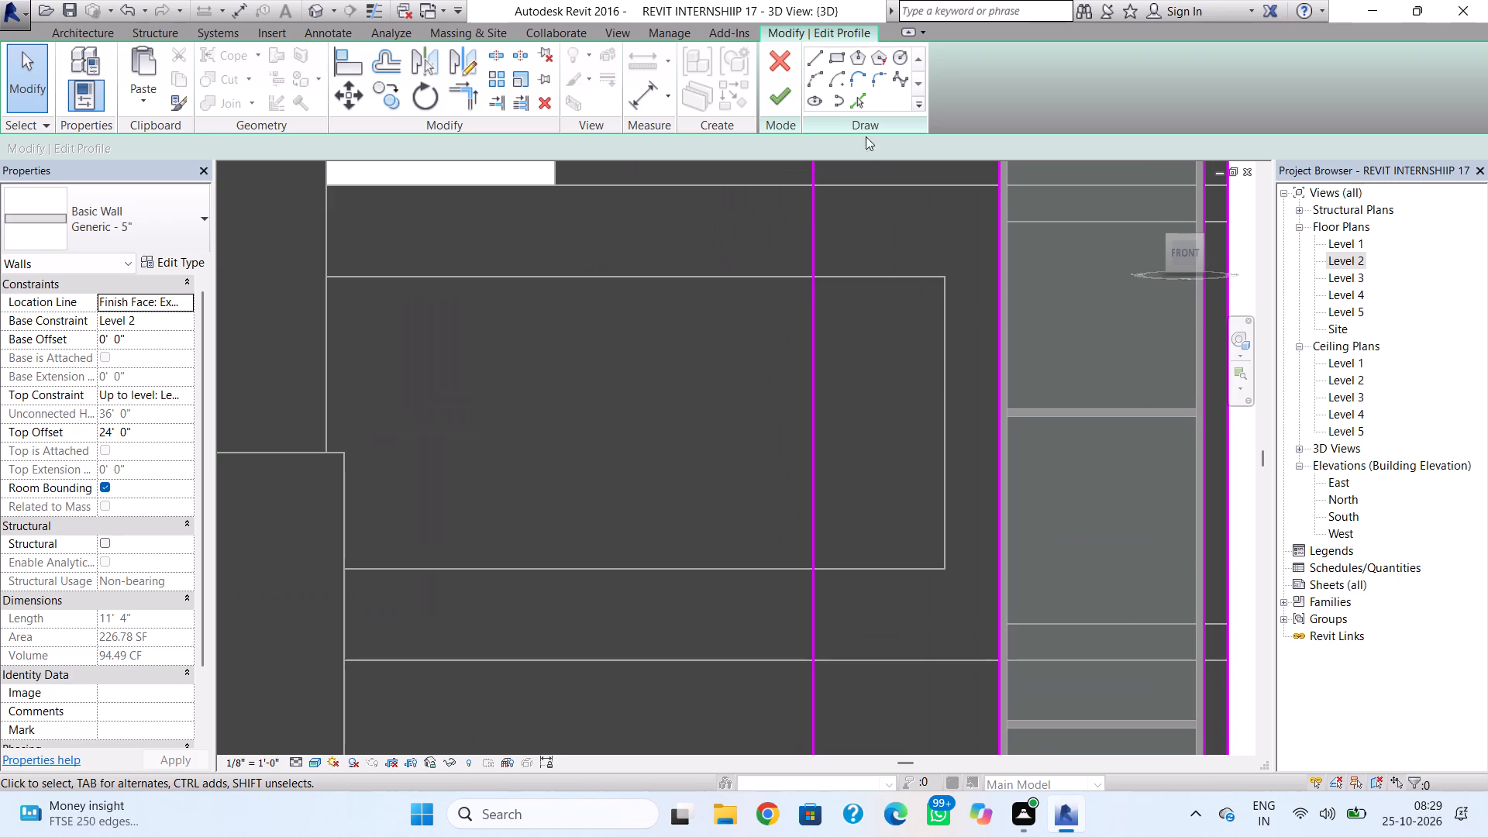
click(834, 68)
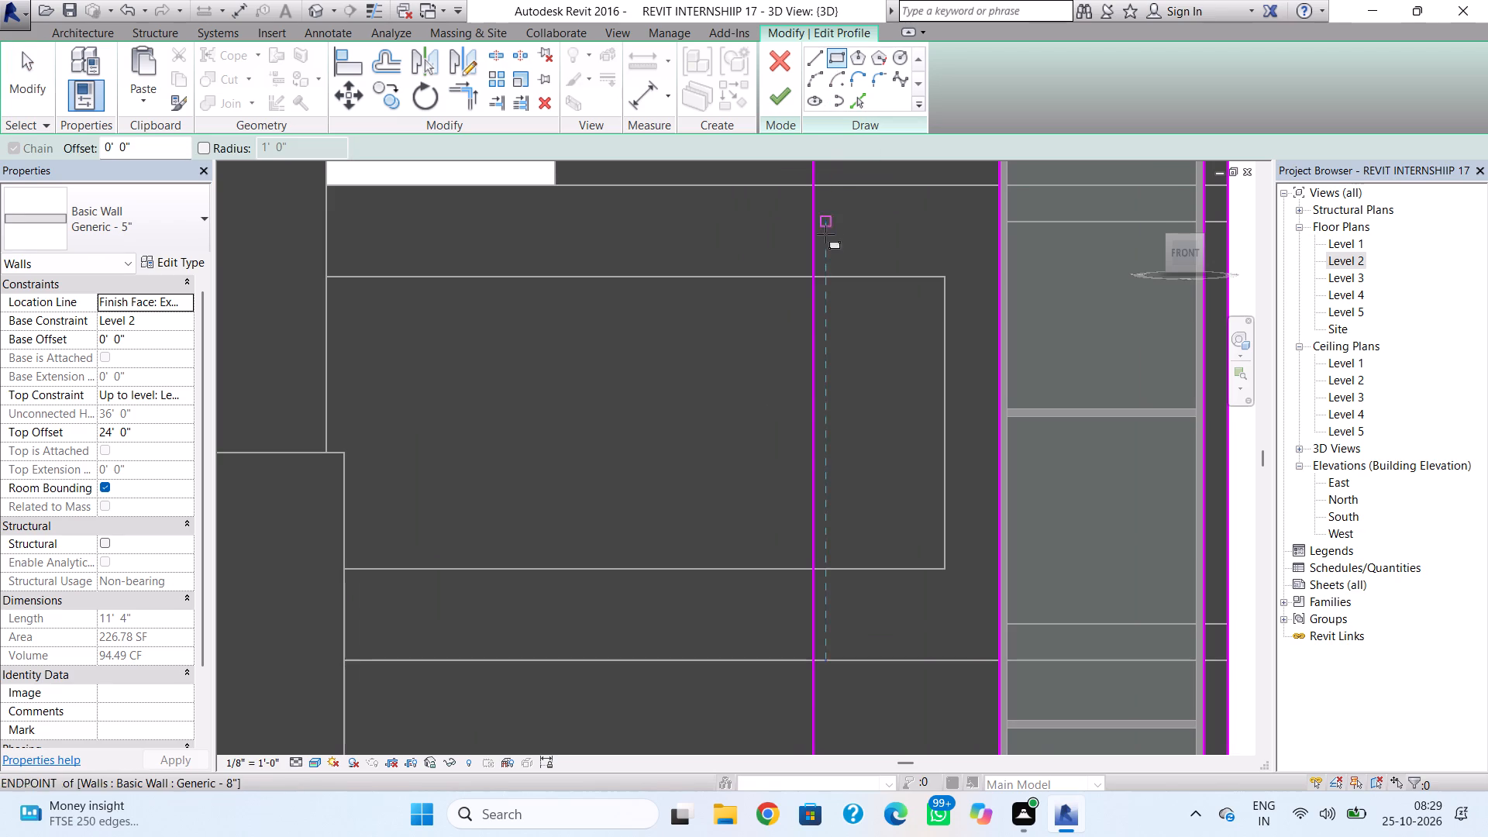
click(813, 271)
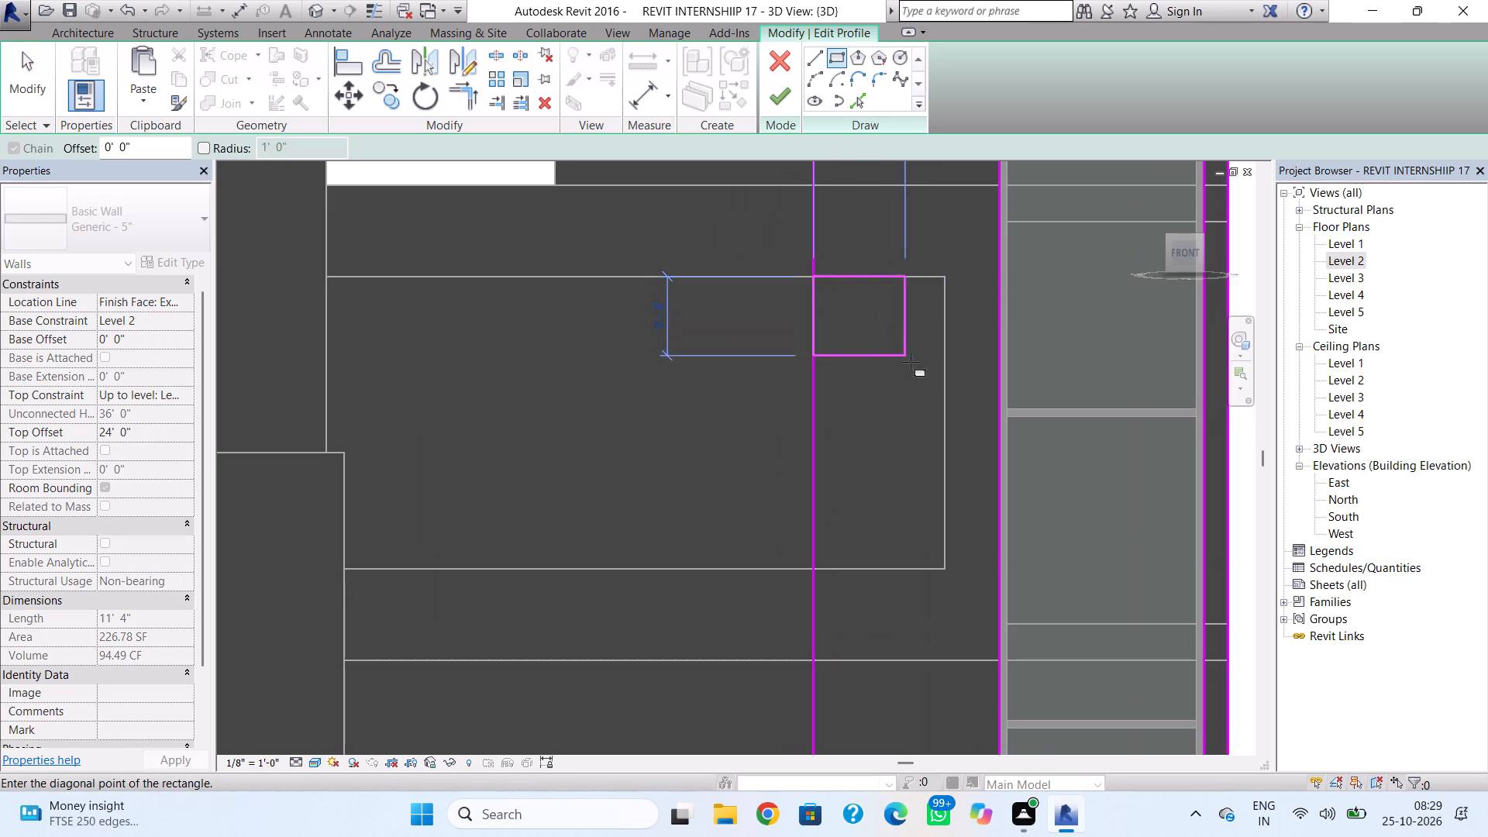
click(952, 572)
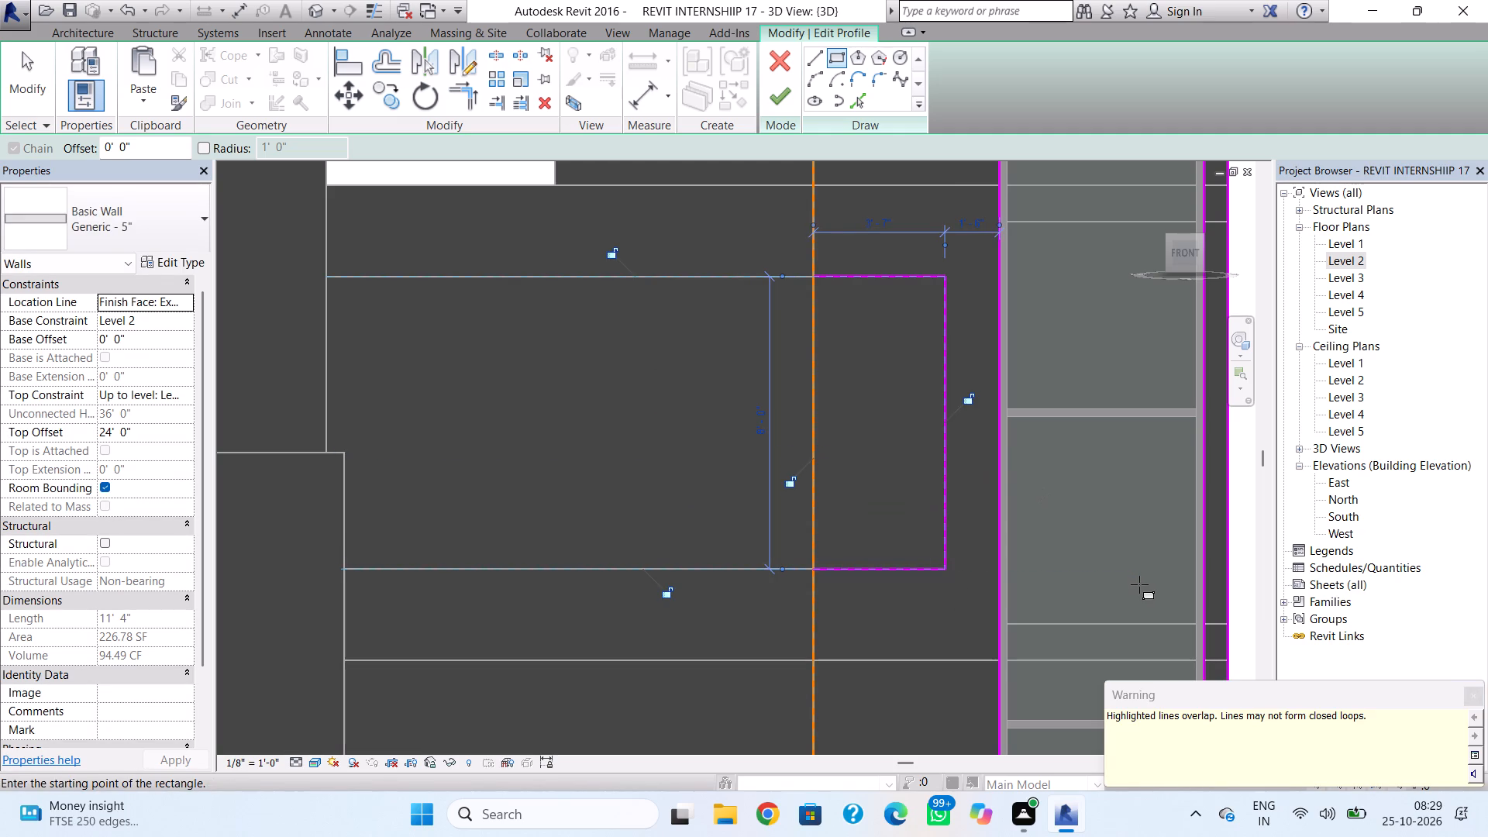
key(Escape)
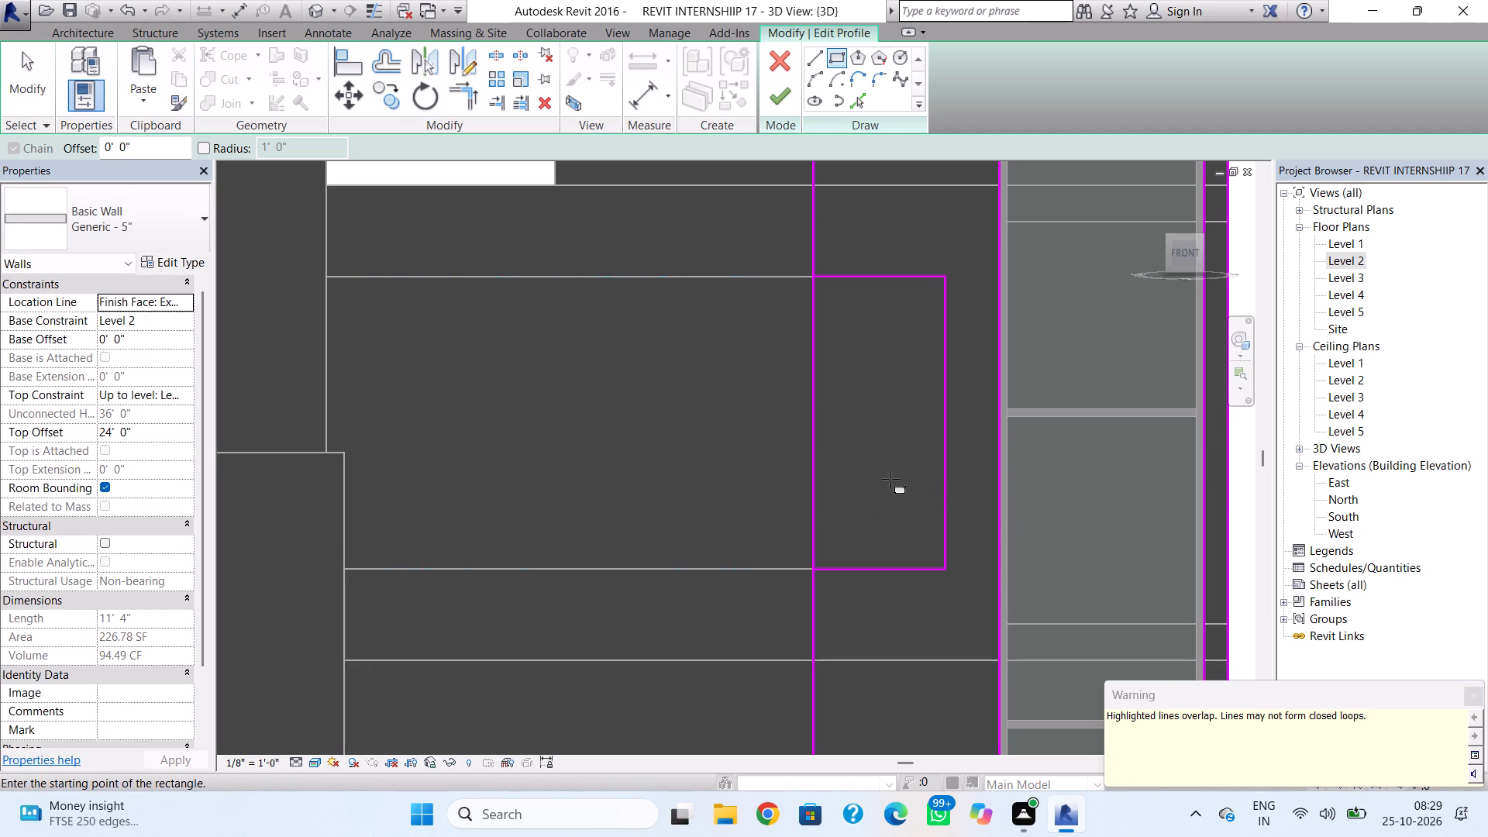
key(Escape)
Delete the rectangle's edge that overlaps the wall outline, along with the outline's full-height vertical line there.
click(814, 508)
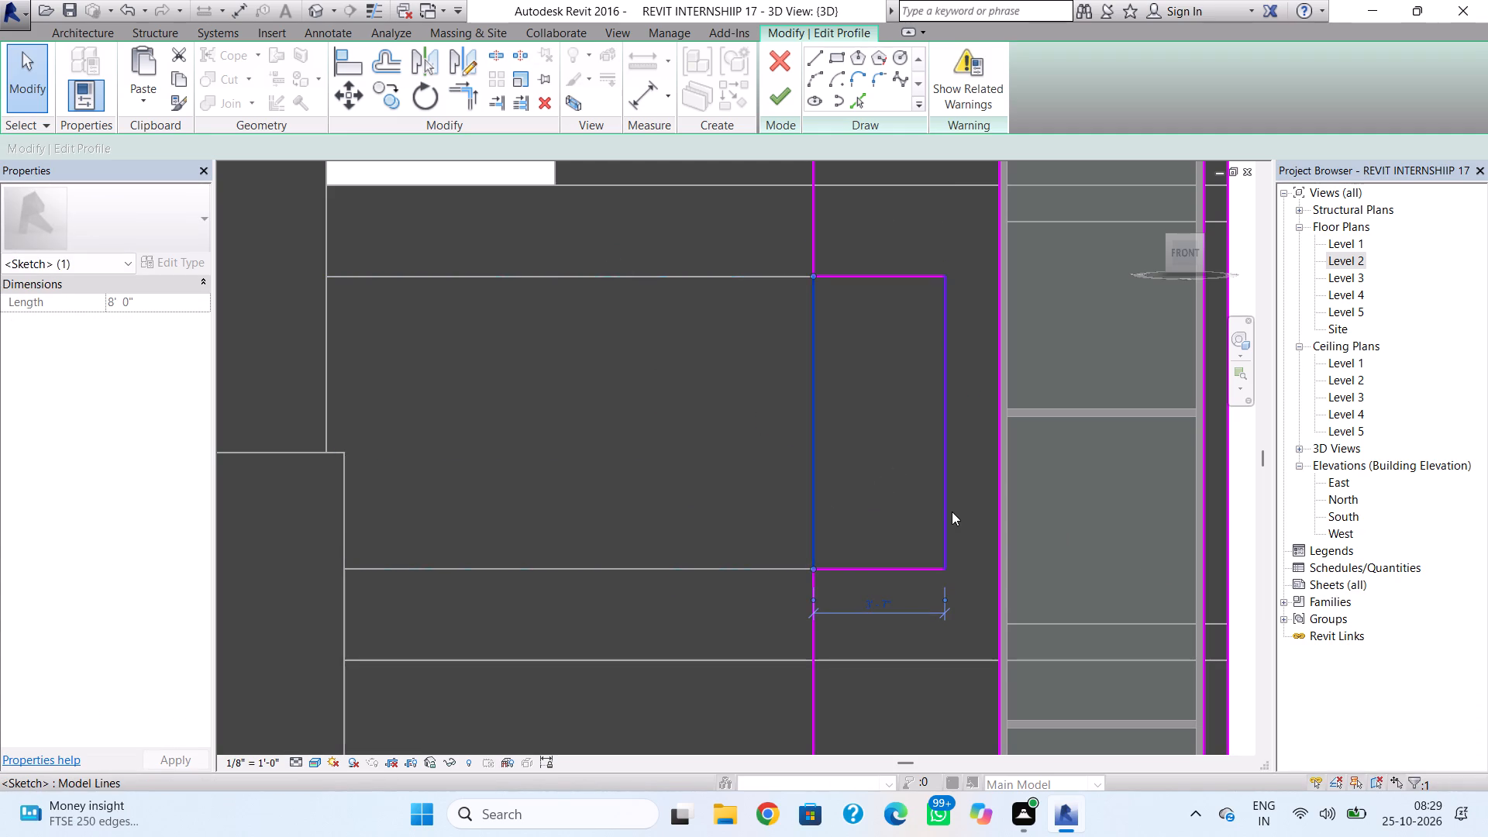
key(Delete)
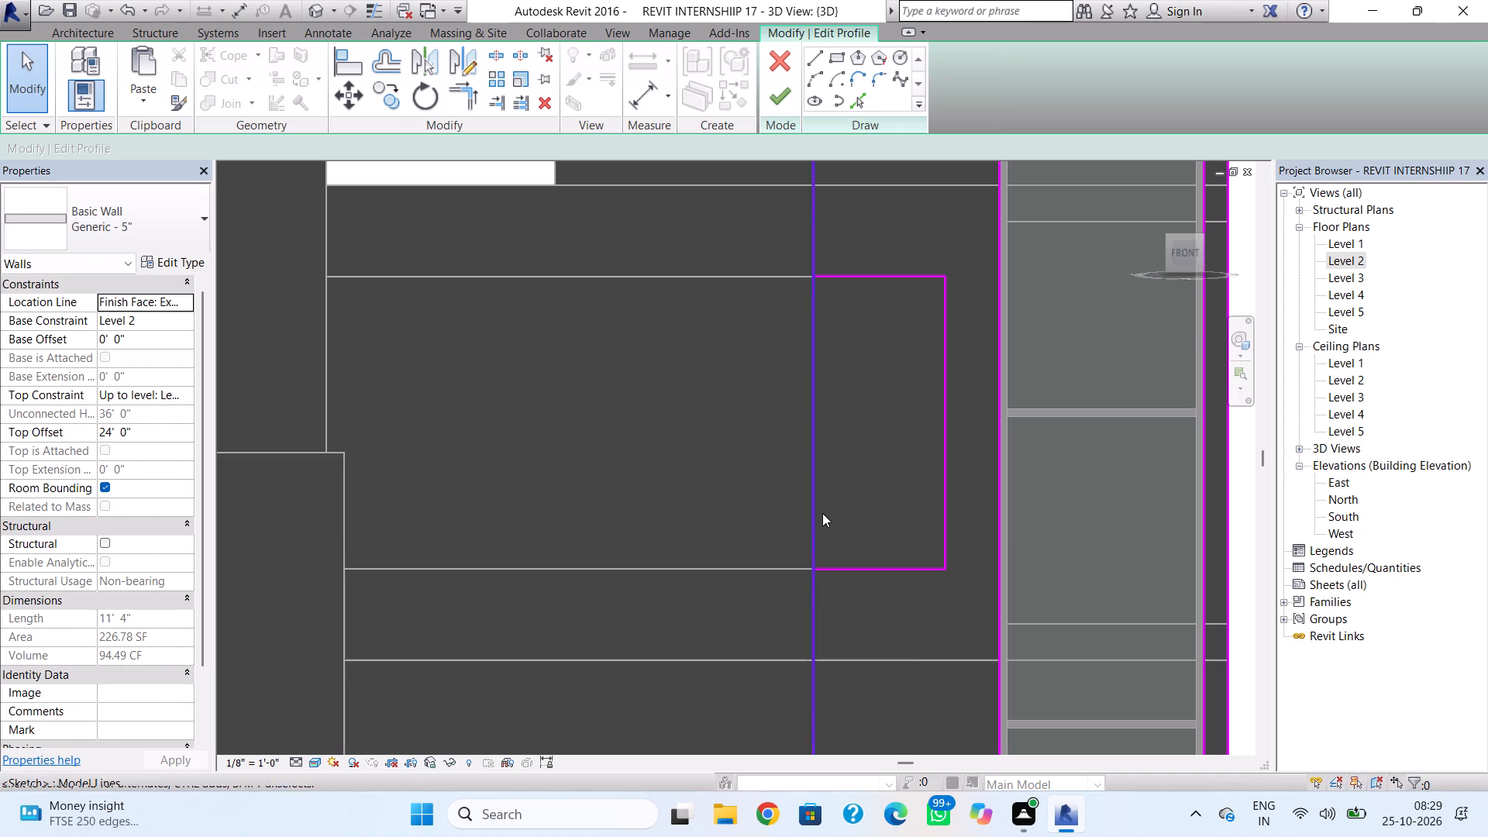
click(818, 515)
key(Delete)
Close the outline with vertical lines from the notch to the profile's top and base, and finish the wall profile.
scroll(819, 515, down, 4)
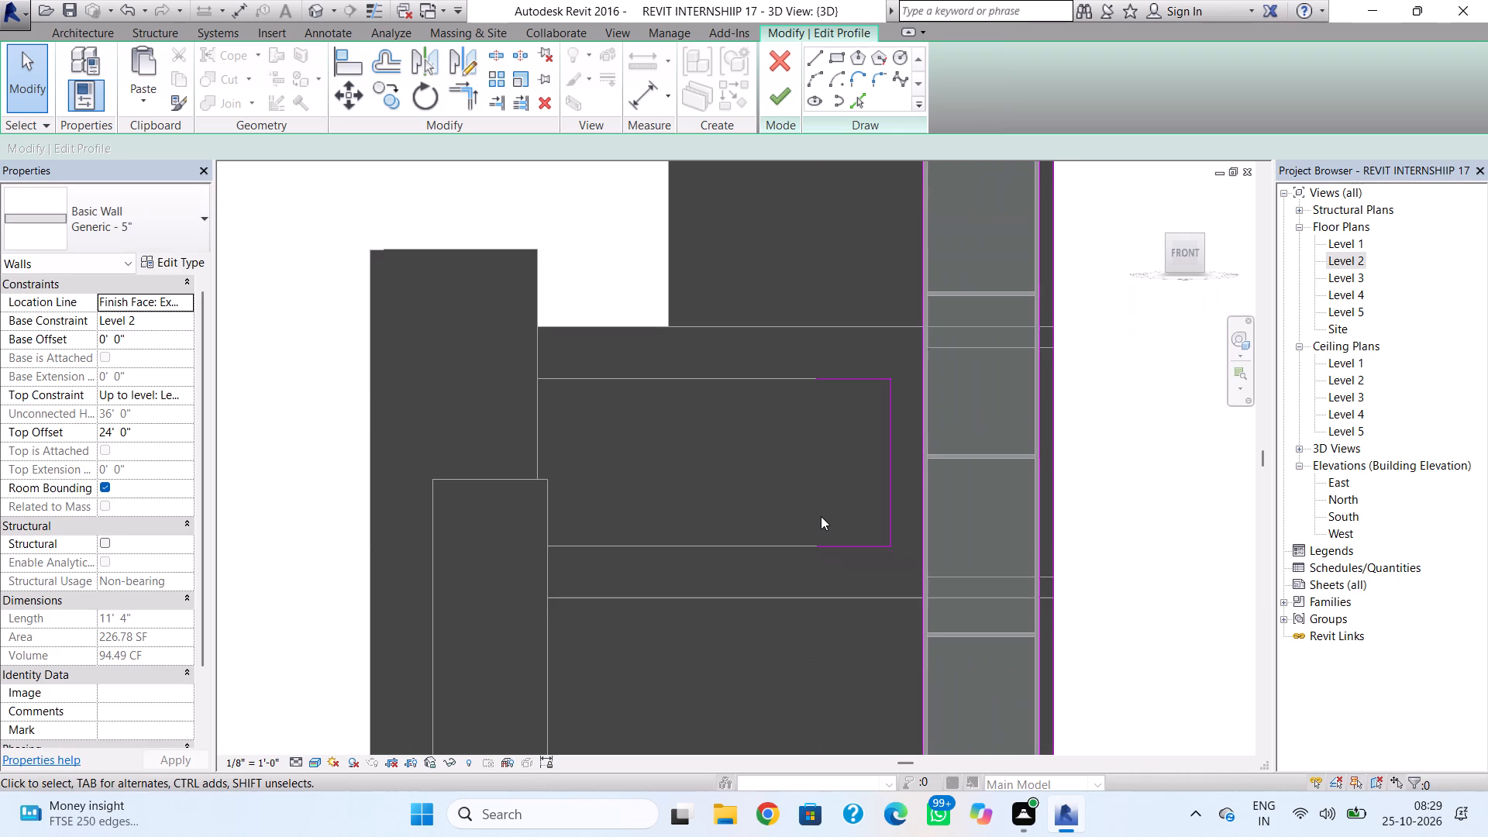
click(818, 64)
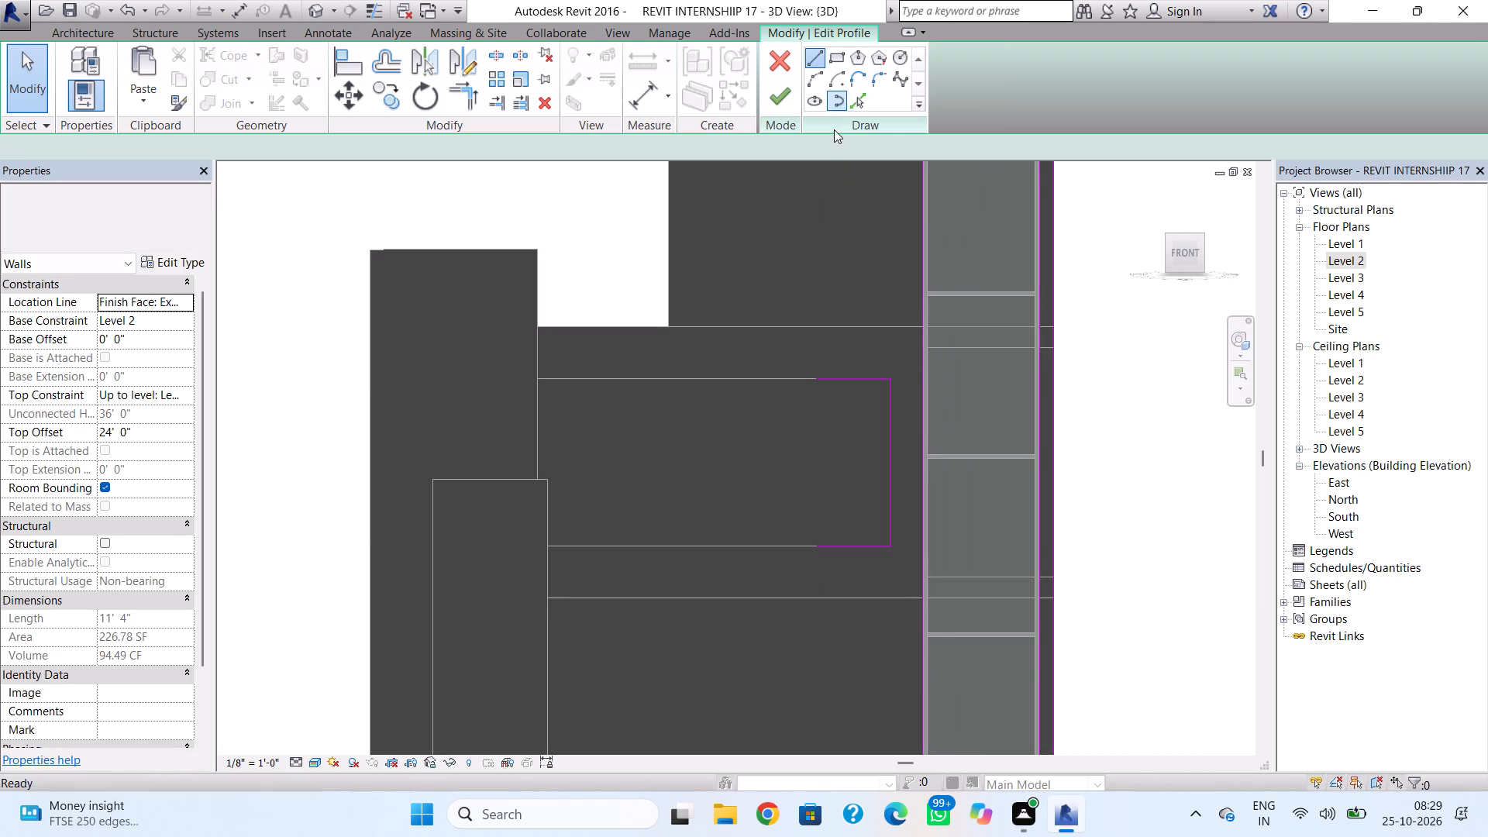
click(819, 376)
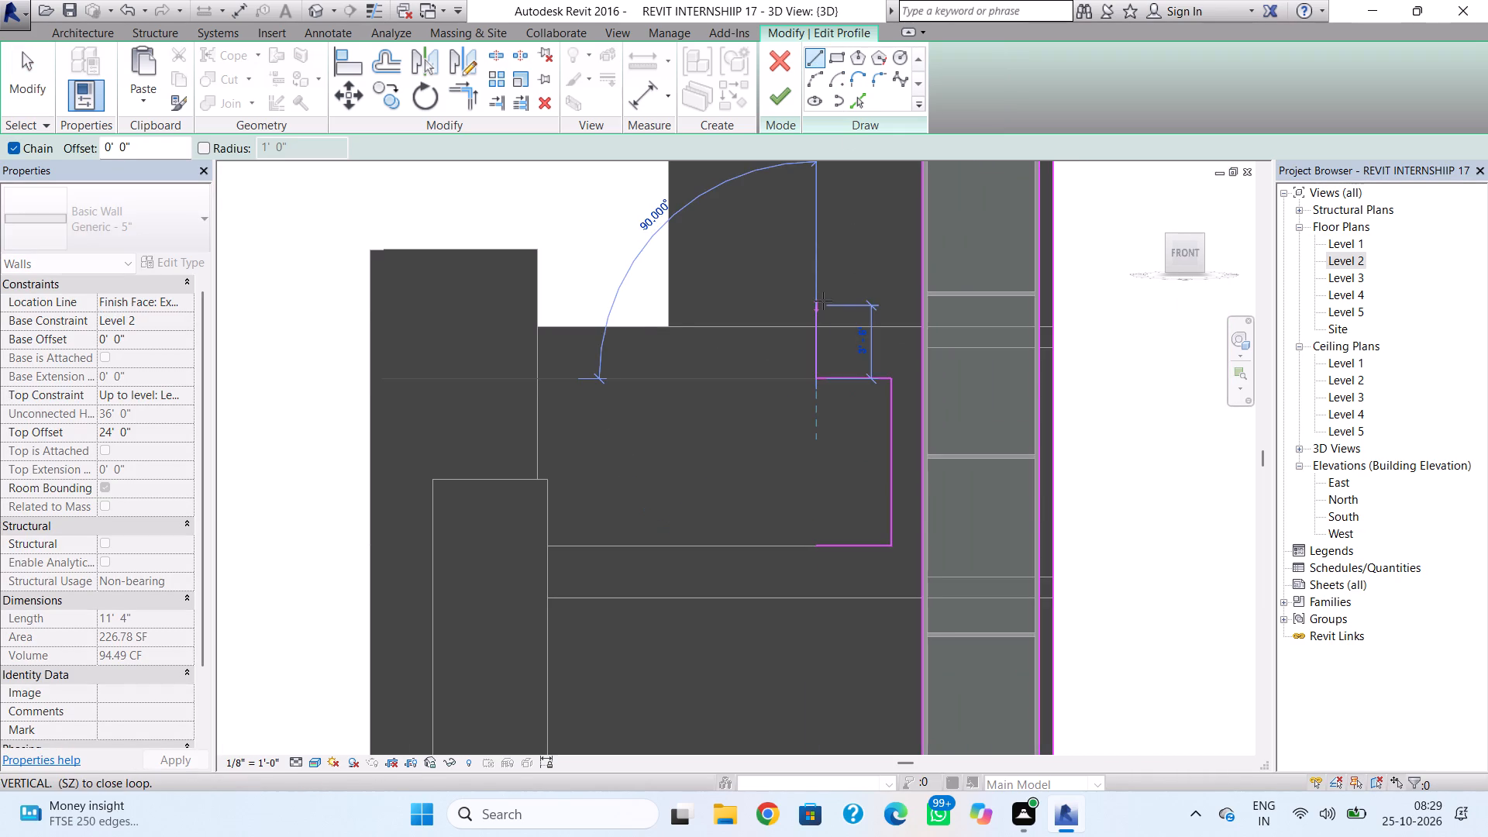
middle_drag(818, 331, 781, 778)
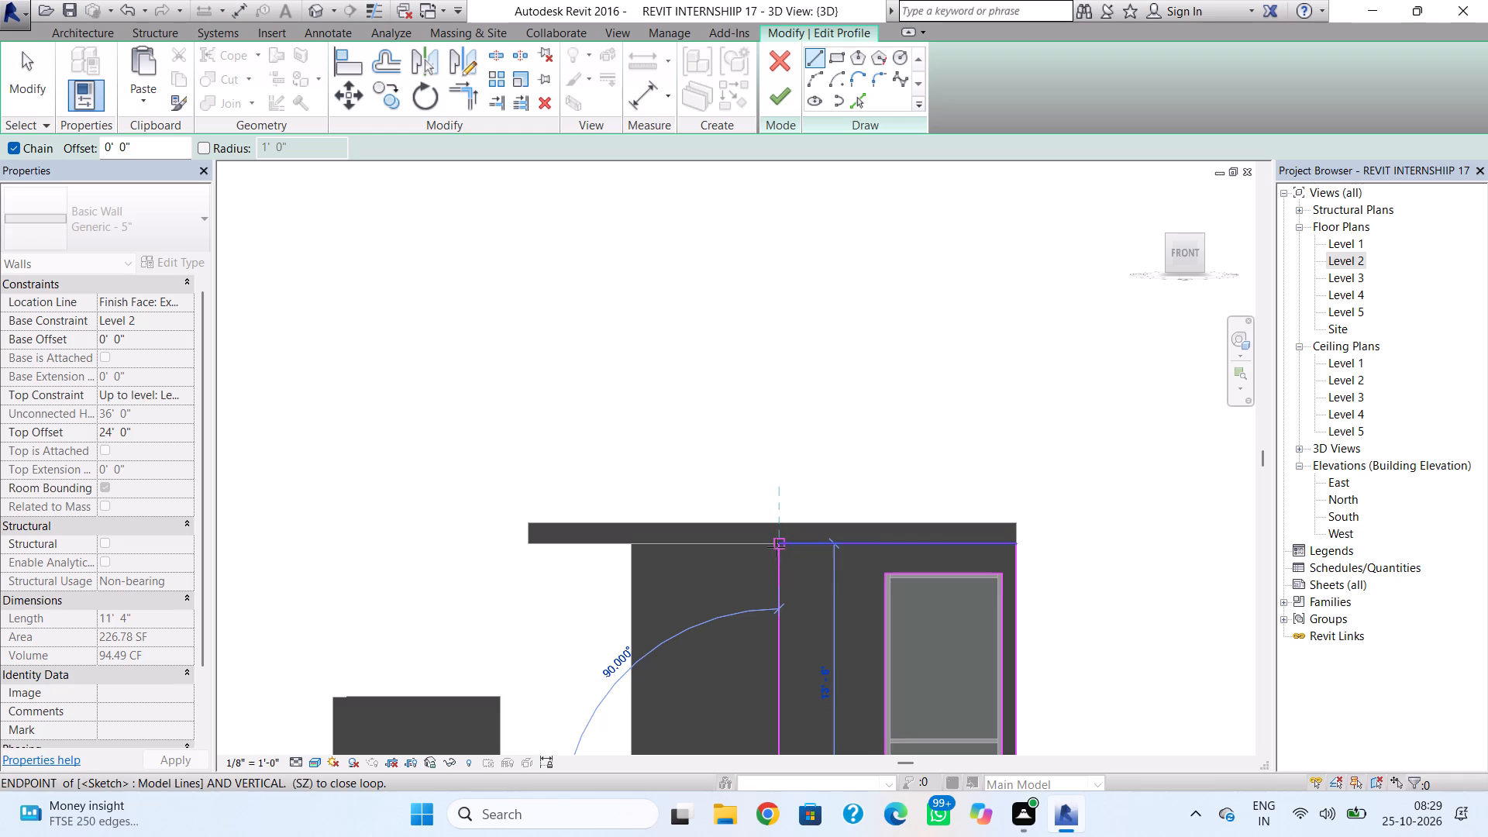
click(776, 546)
scroll(801, 646, down, 4)
middle_drag(802, 644, 823, 384)
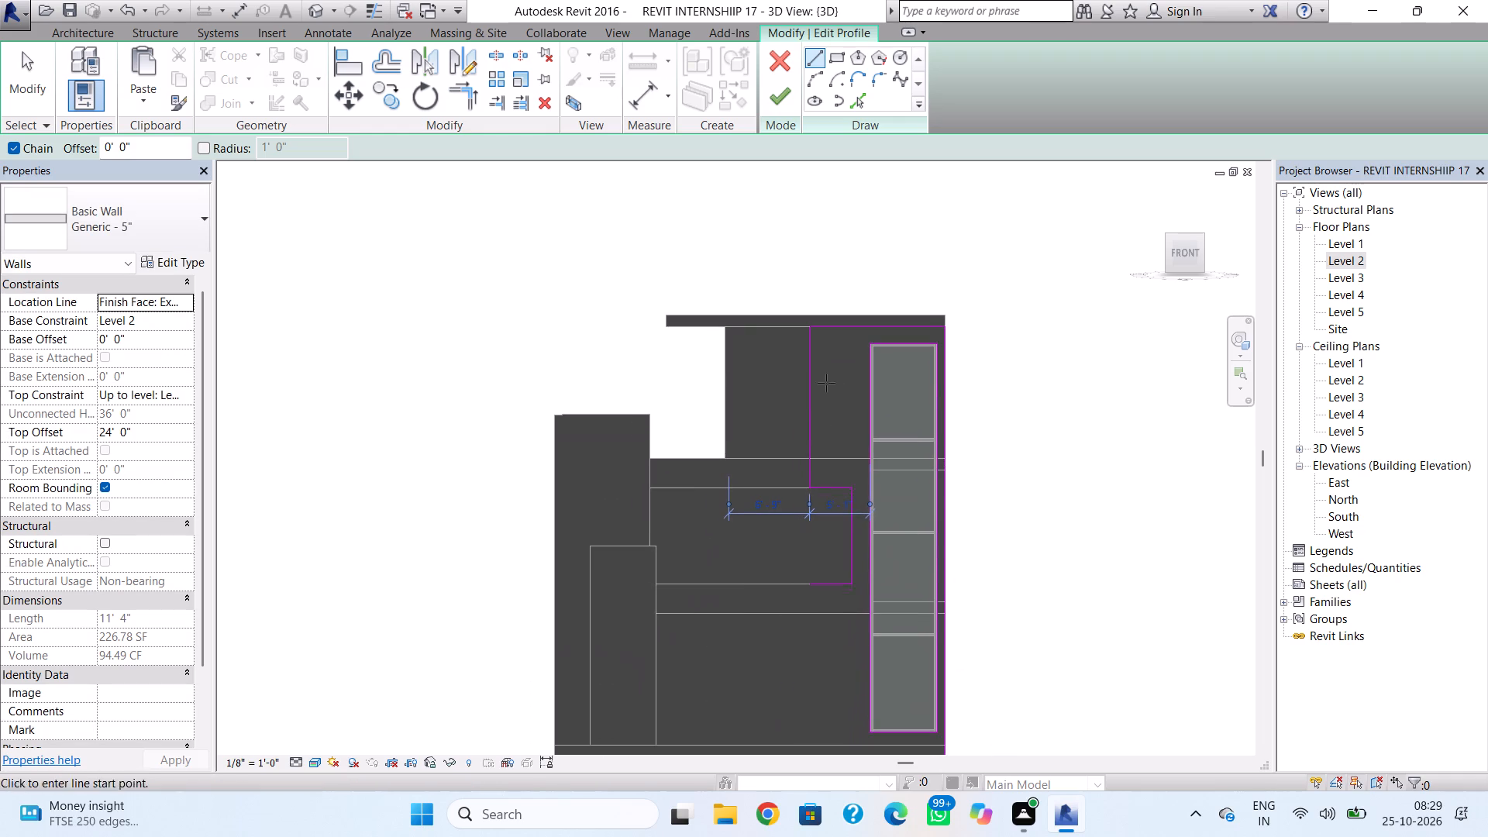
scroll(803, 593, up, 3)
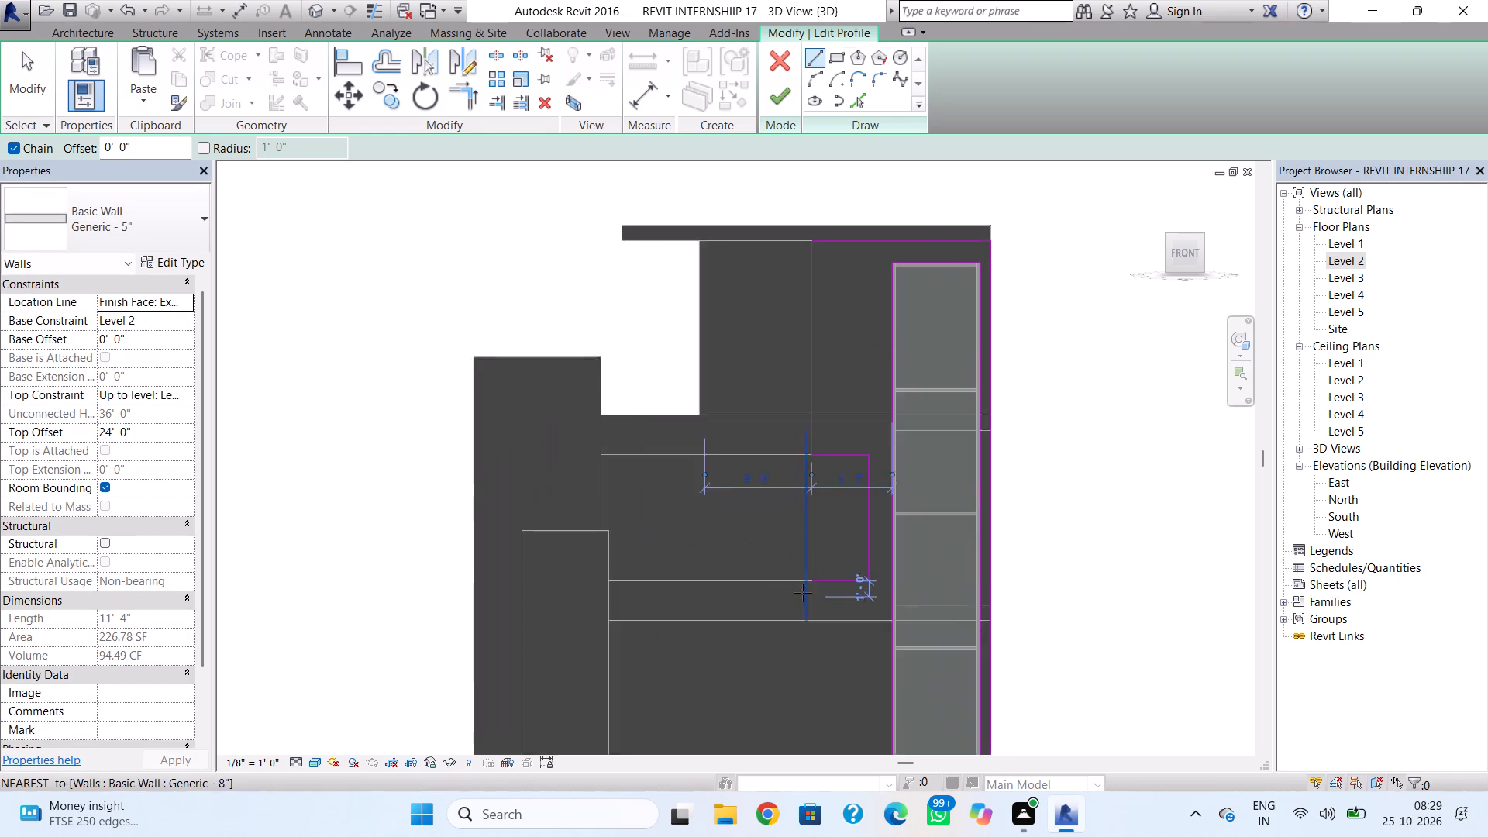
scroll(810, 585, up, 4)
click(808, 575)
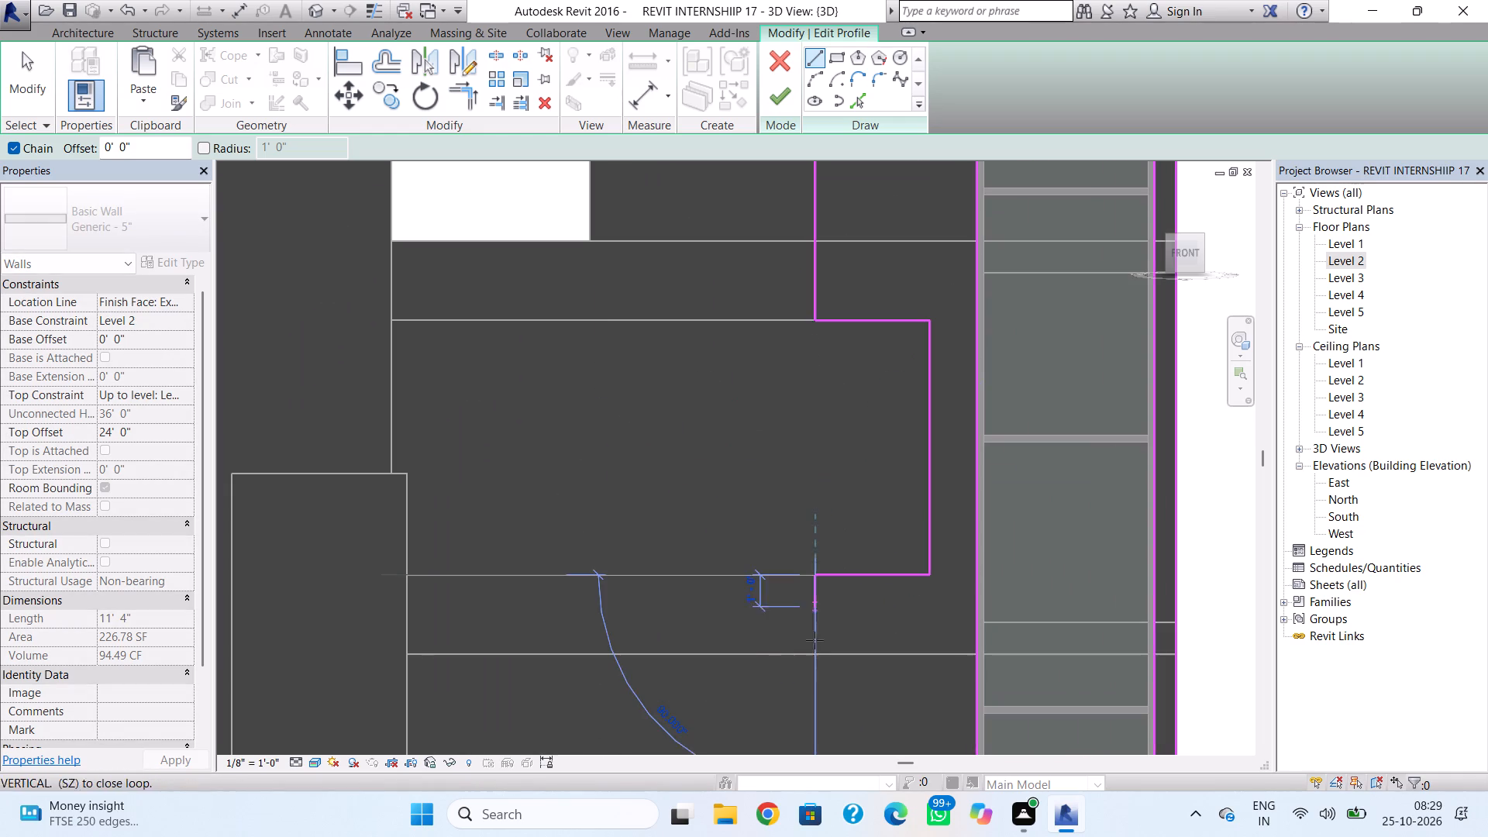
scroll(815, 656, down, 2)
middle_drag(815, 656, 860, 422)
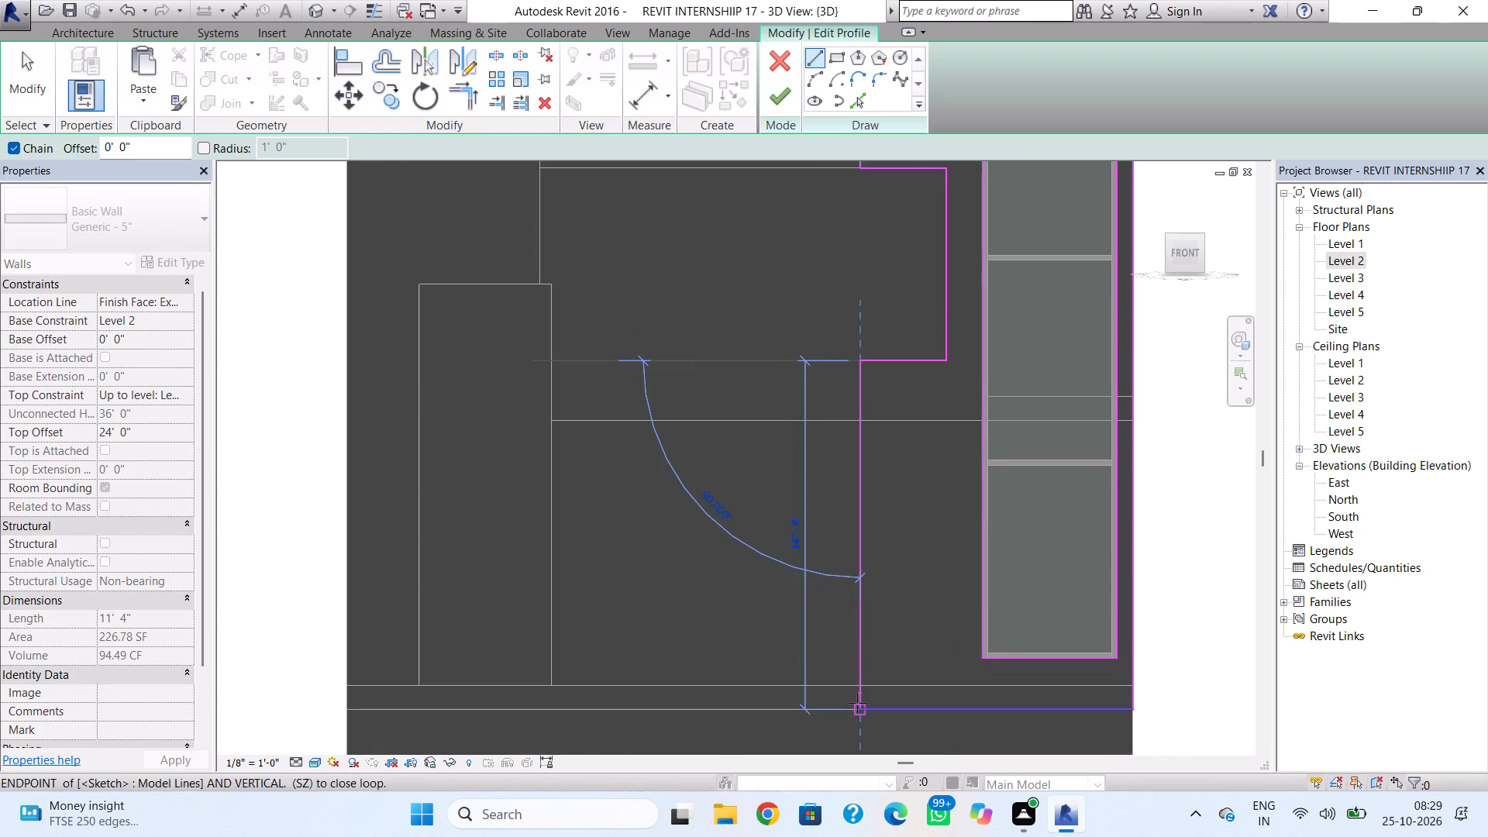
click(857, 708)
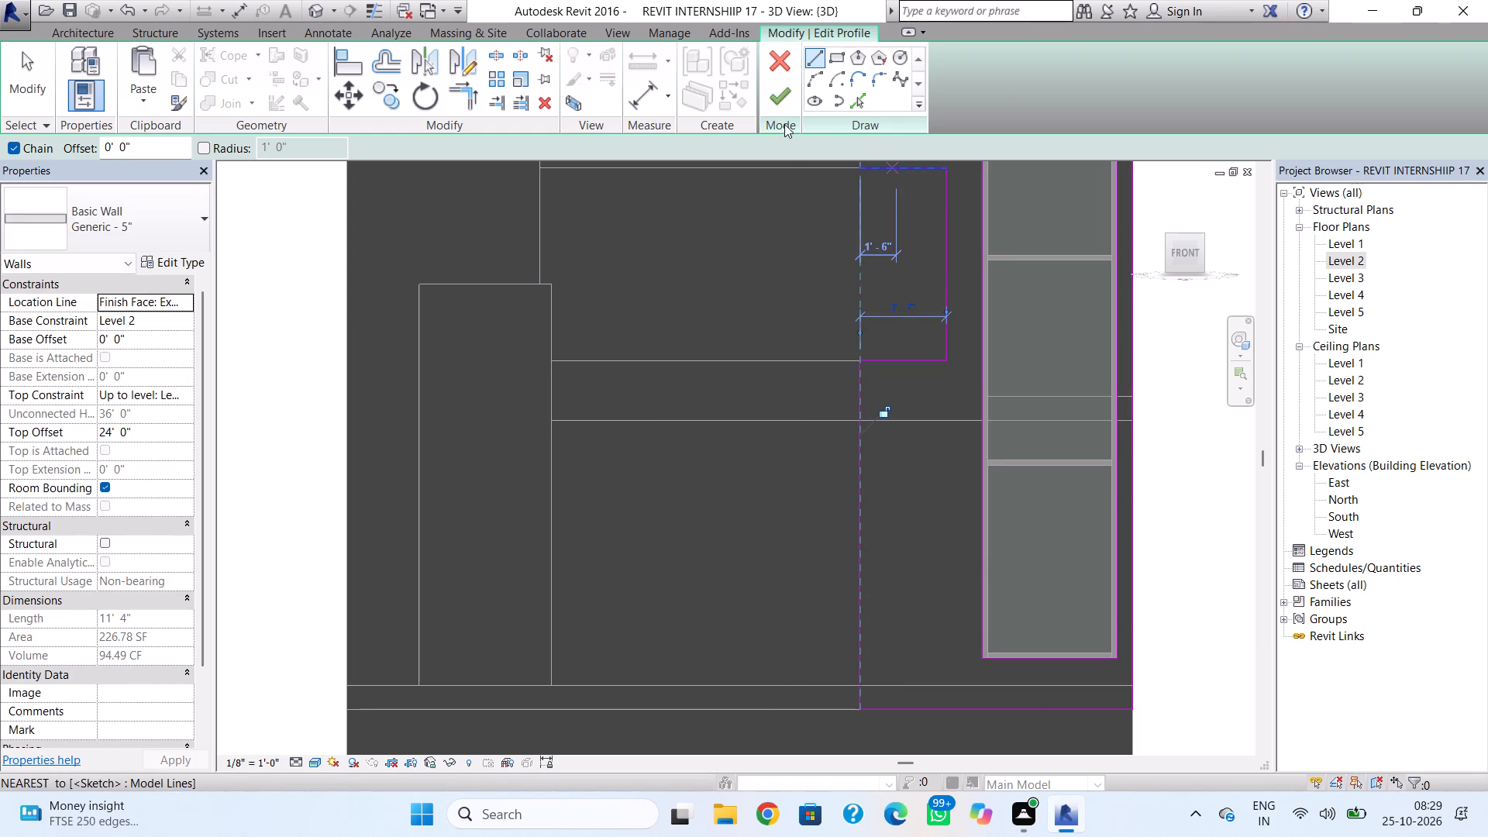
click(780, 104)
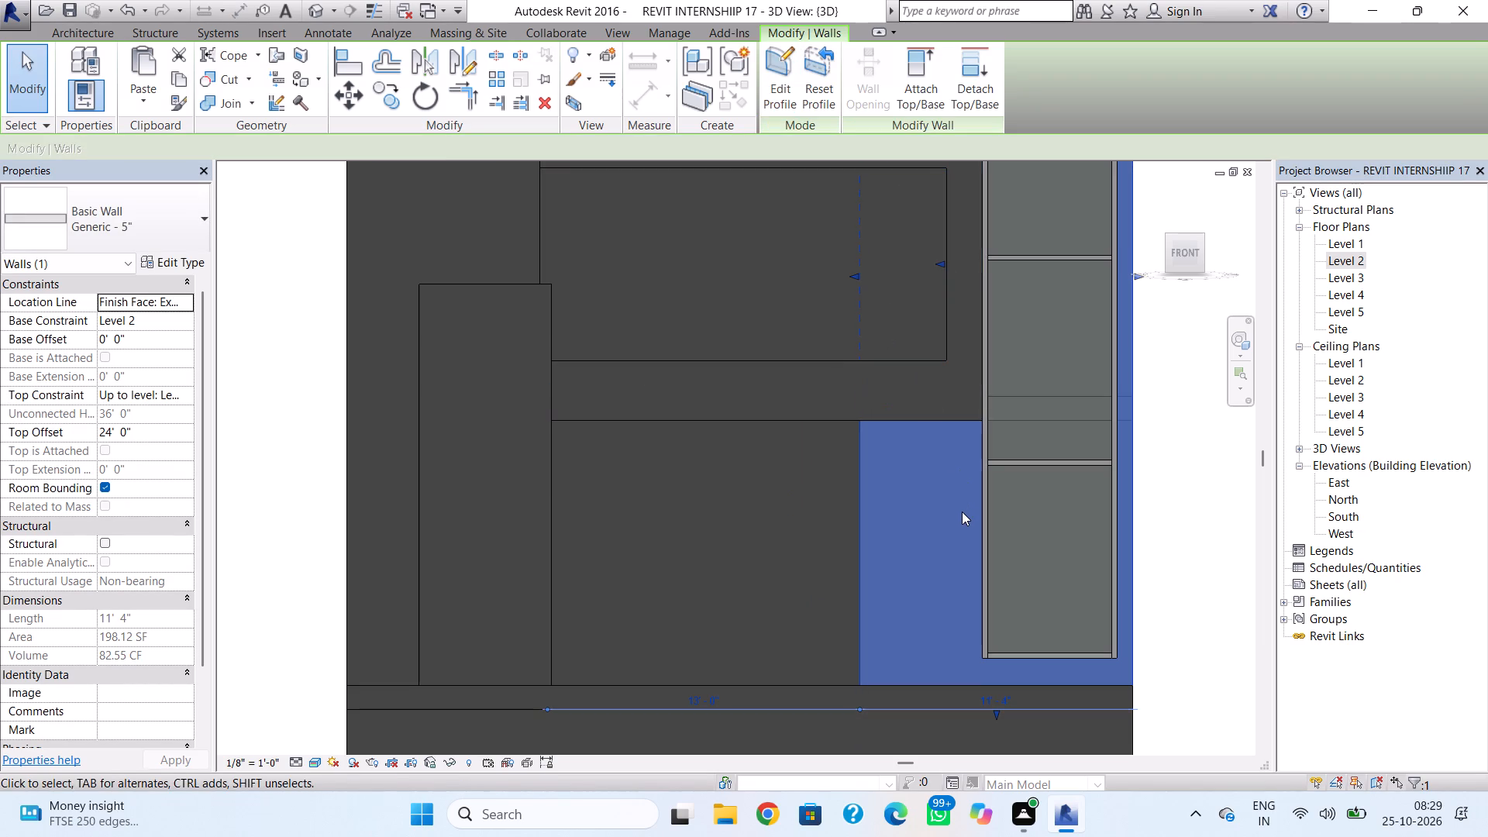
key(Escape)
Reopen the curtain-glazed wall's profile and nudge the notch's base edge down below the C-frame's opening.
shift+right_drag(966, 507, 1002, 519)
shift+right_drag(1002, 520, 1021, 629)
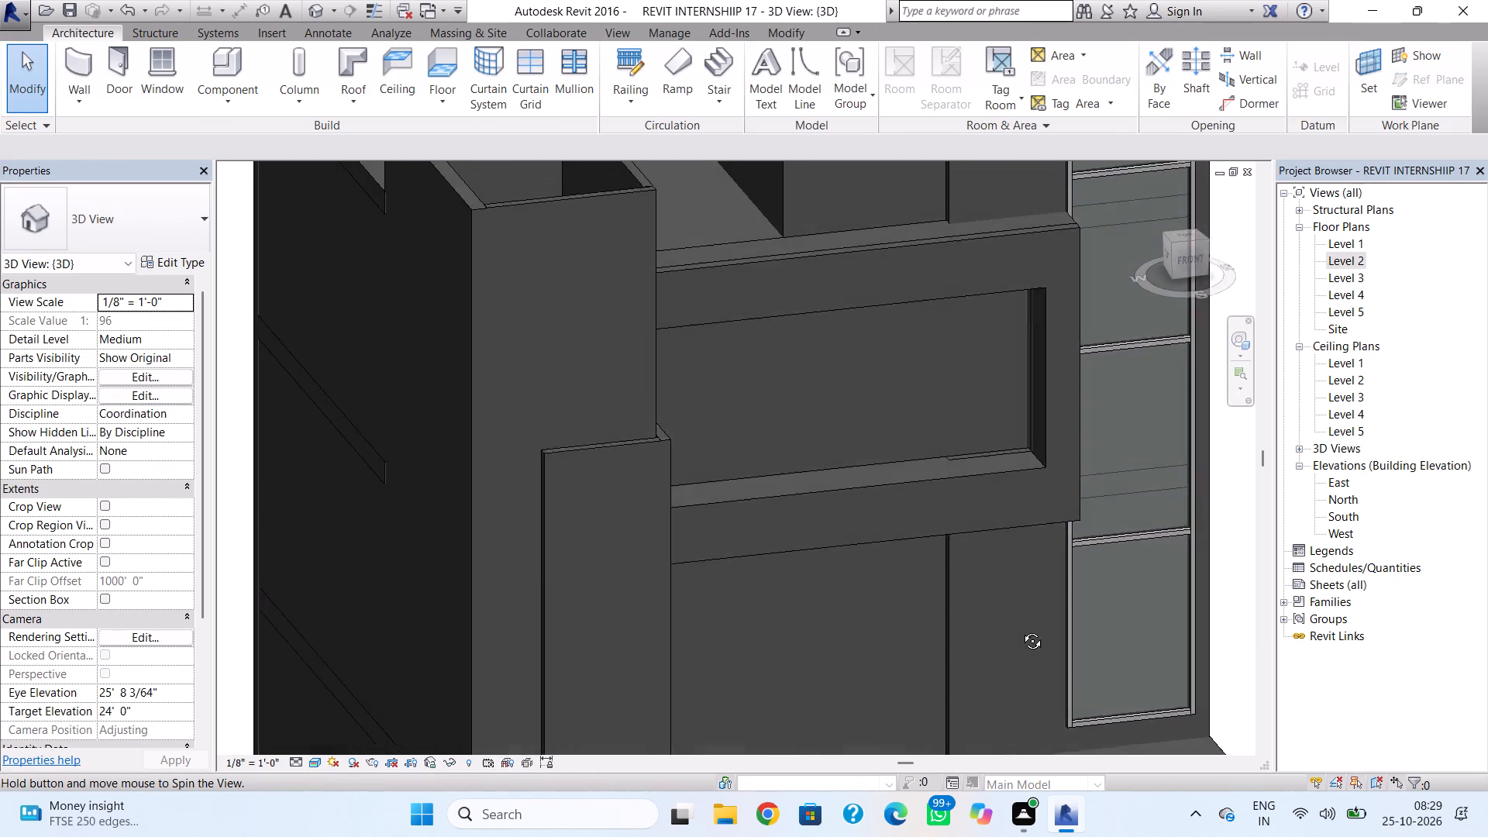
shift+right_drag(1021, 629, 1000, 585)
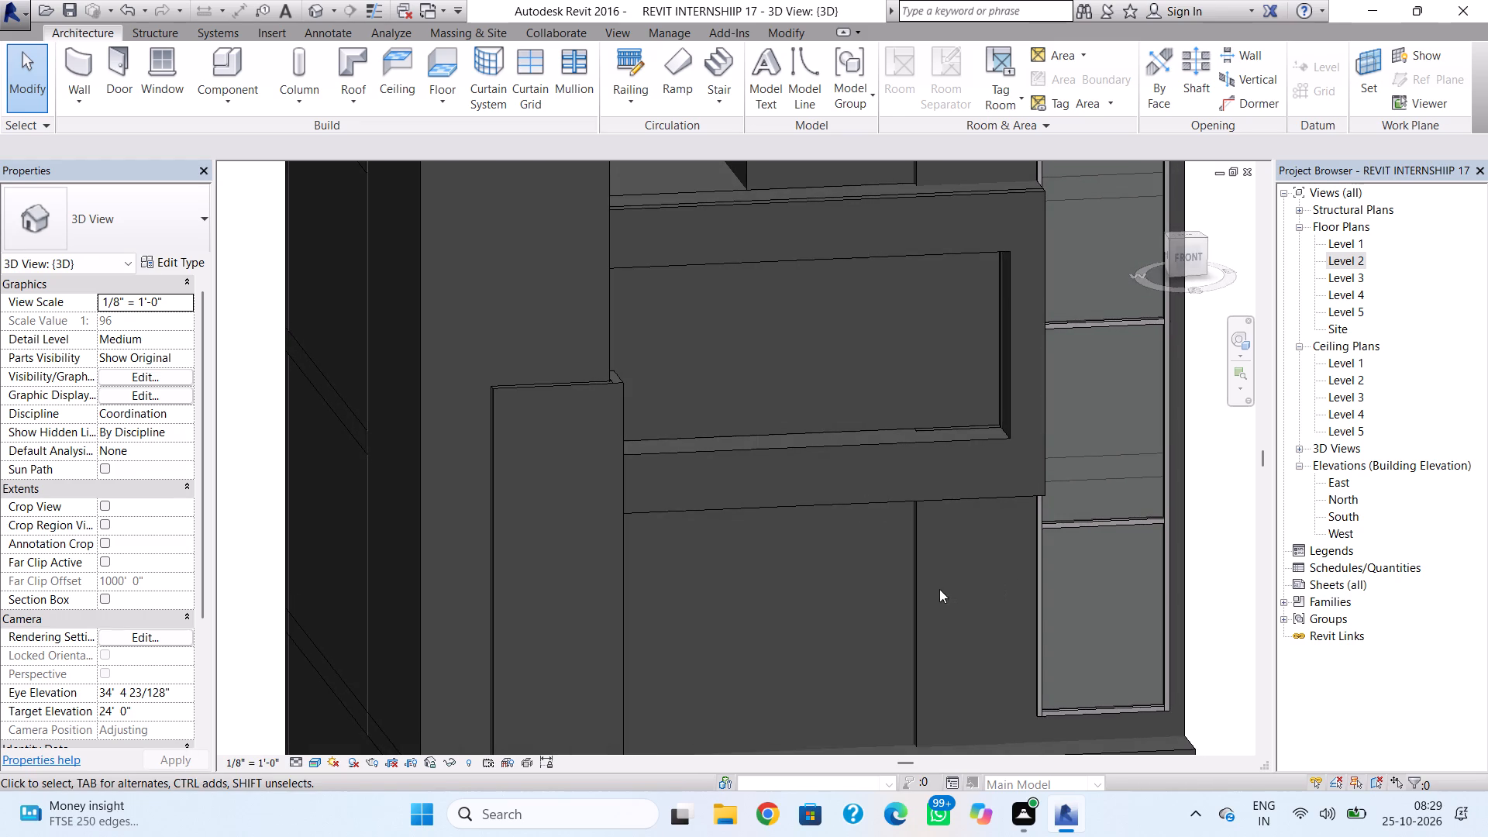
double_click(917, 595)
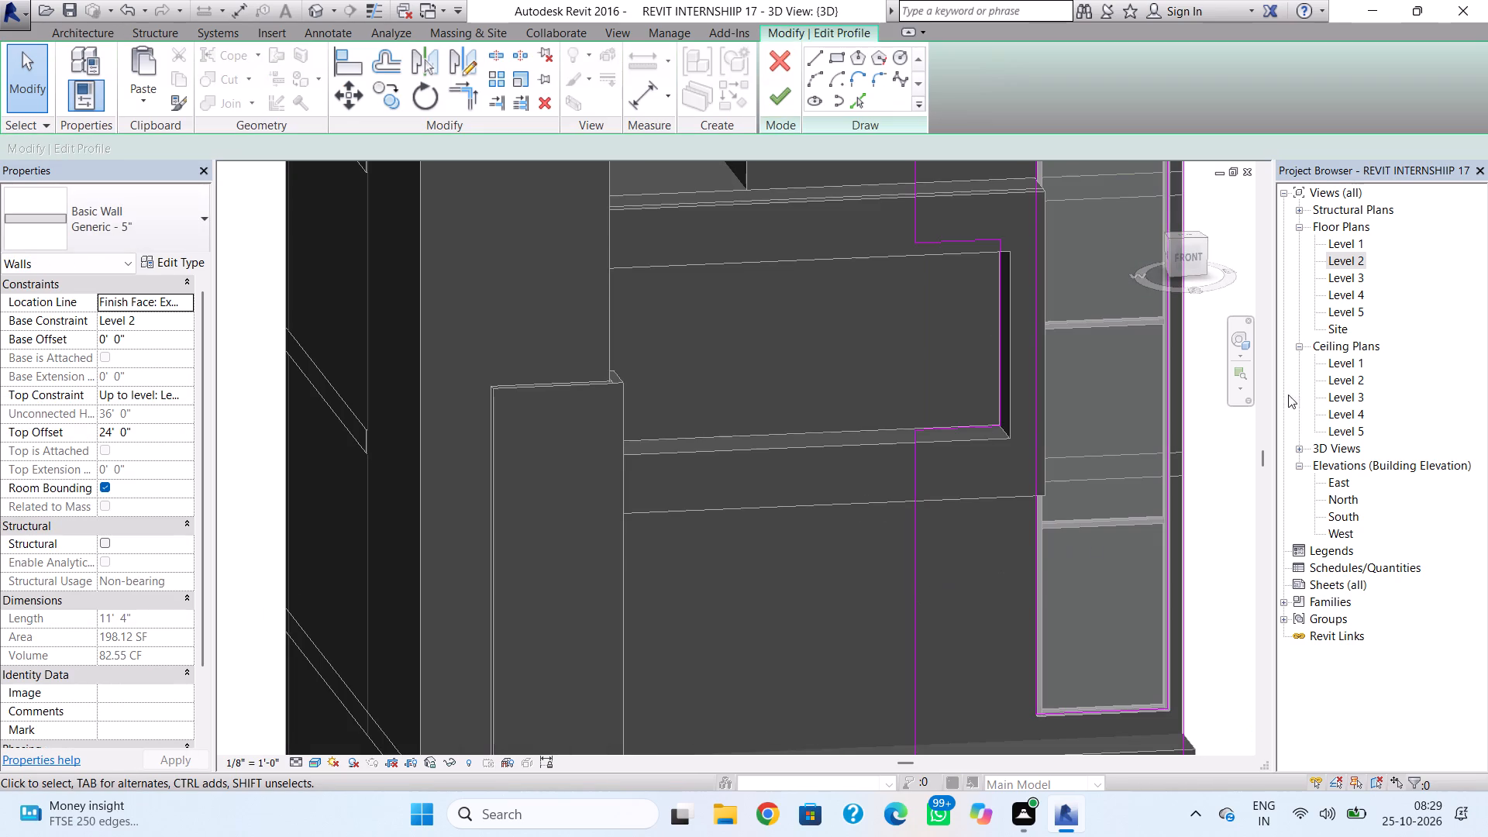
click(1186, 256)
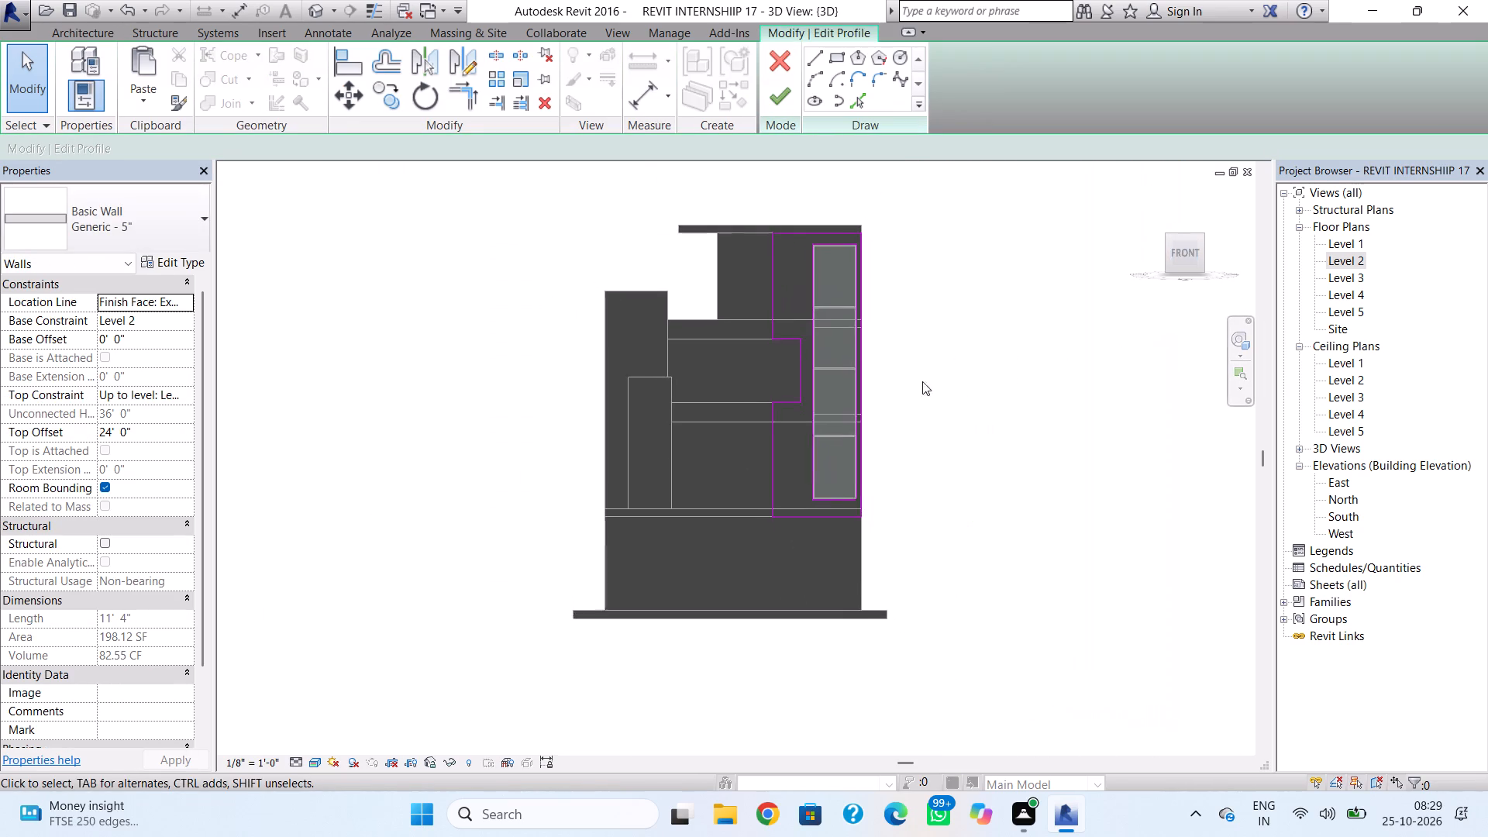
scroll(862, 384, up, 7)
click(923, 433)
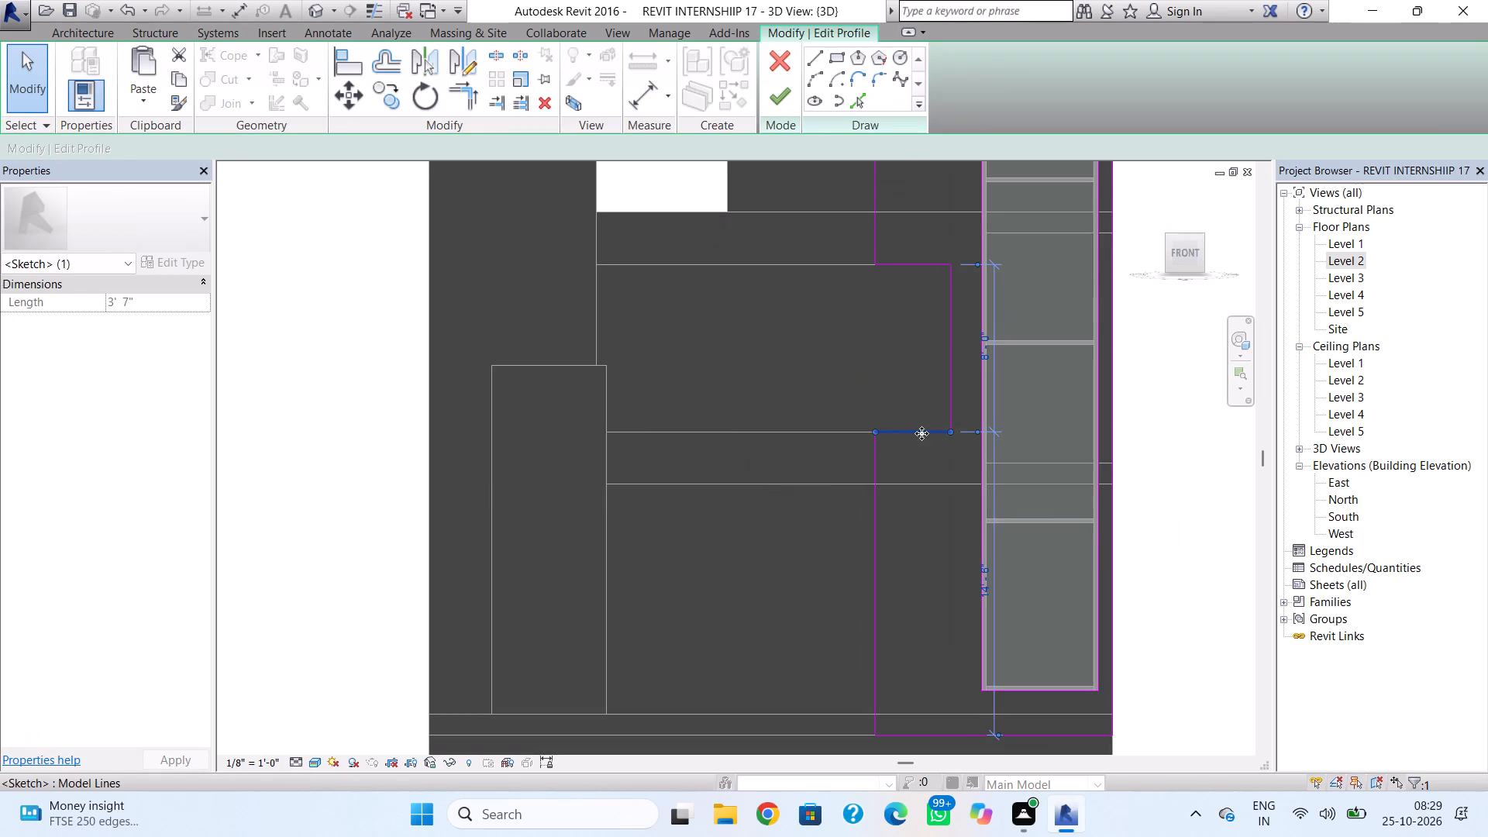
key(Down)
key(Down)
key(Down)
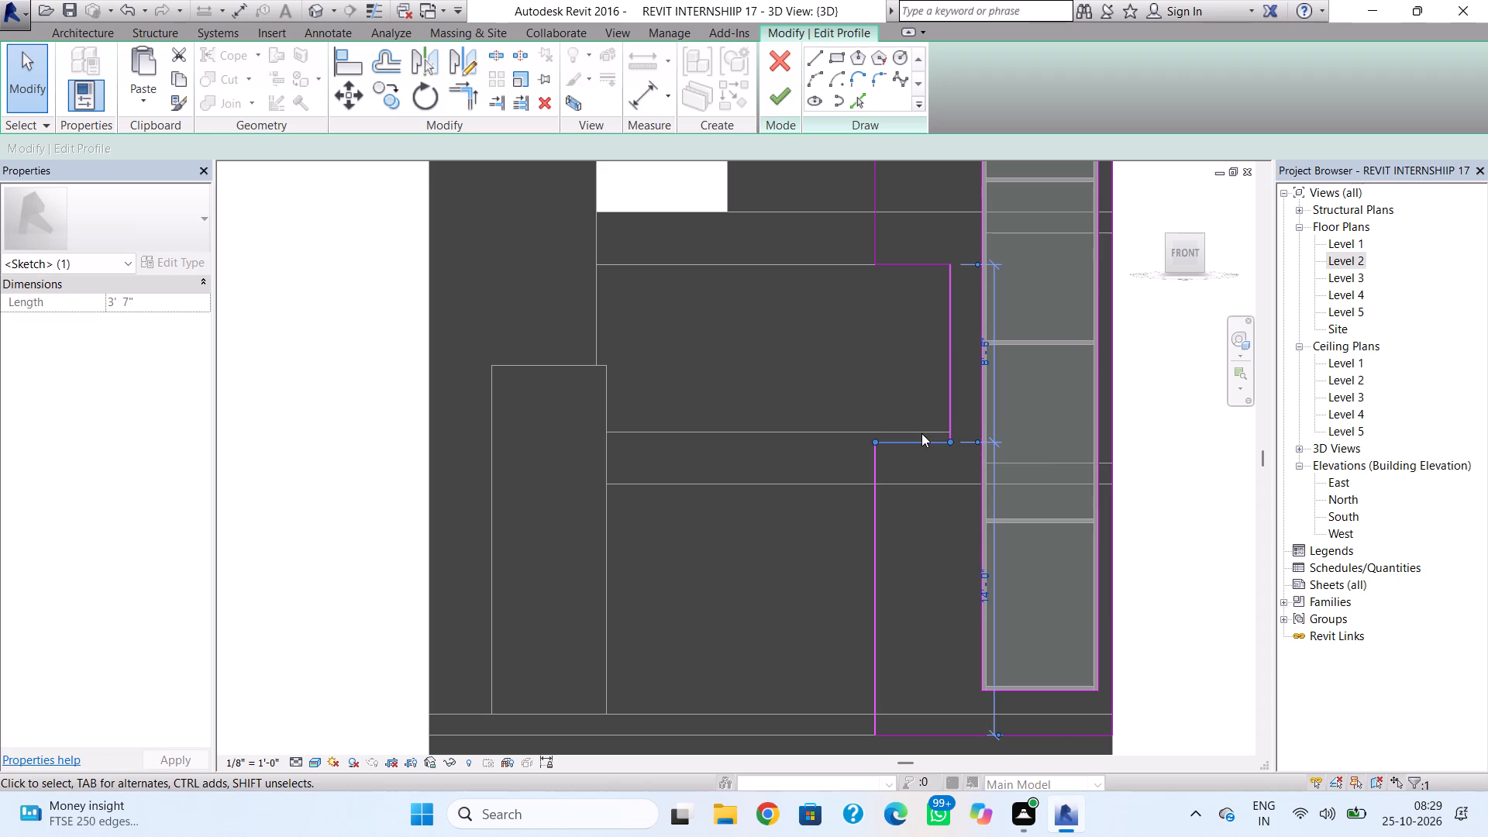
Nudge the notch's vertical edge toward the curtain wall and its top edge upward, making the notch 4' 1" wide, and finish the profile.
click(949, 395)
key(Right)
key(Right)
key(Right)
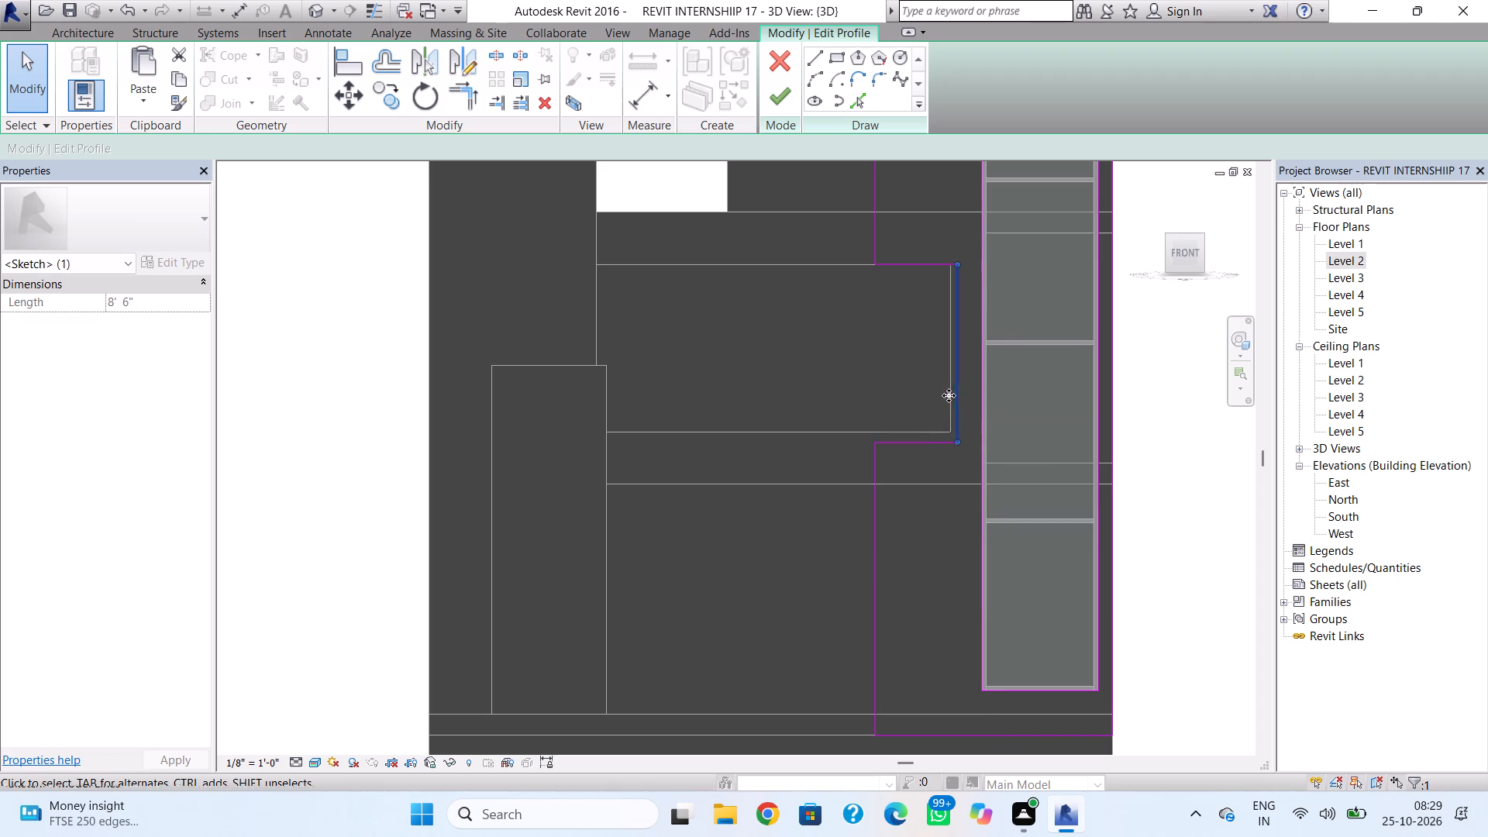
click(933, 271)
key(Up)
key(Up)
key(Up)
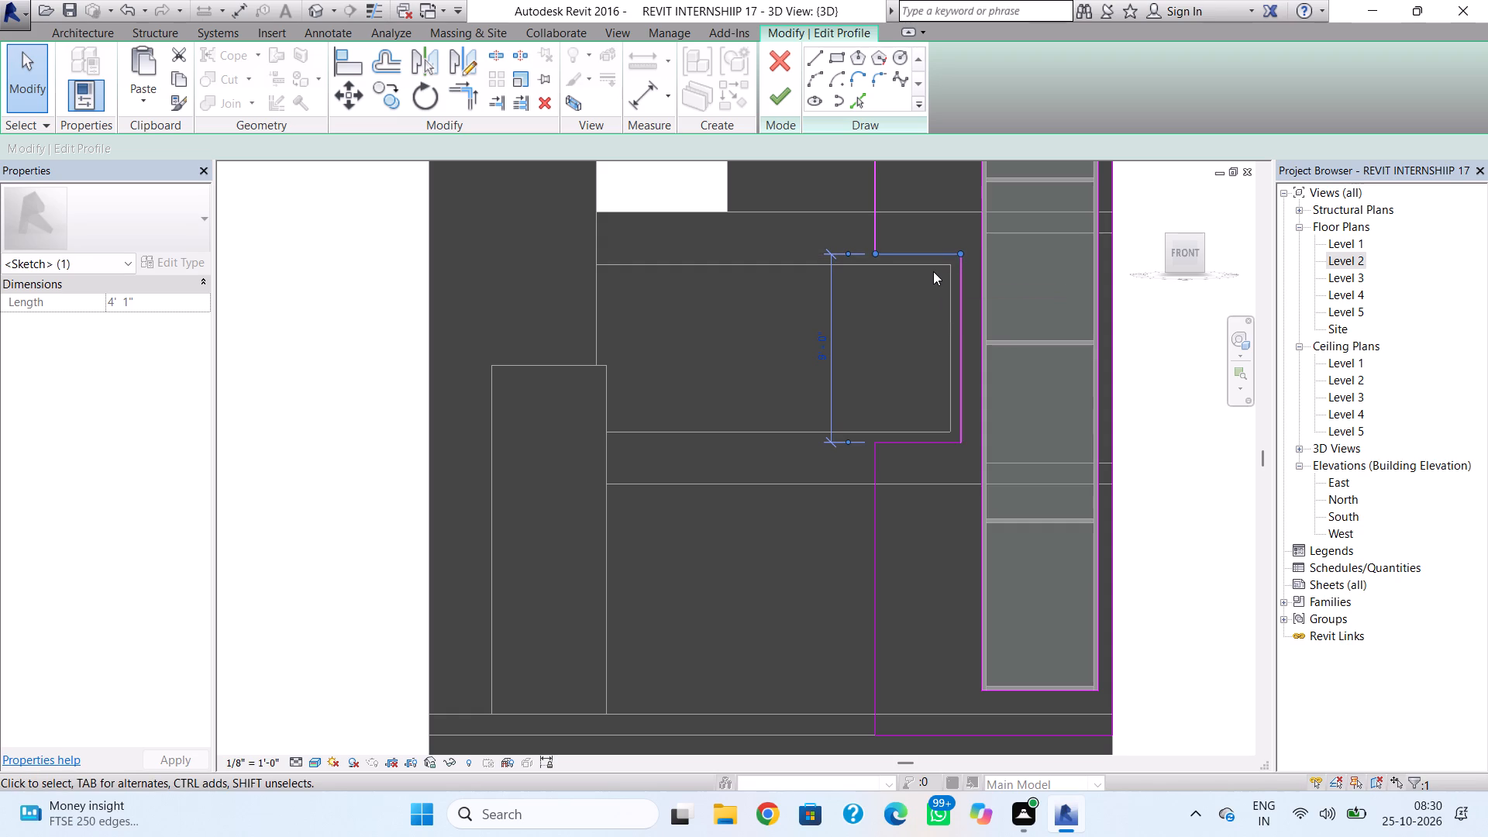
click(784, 97)
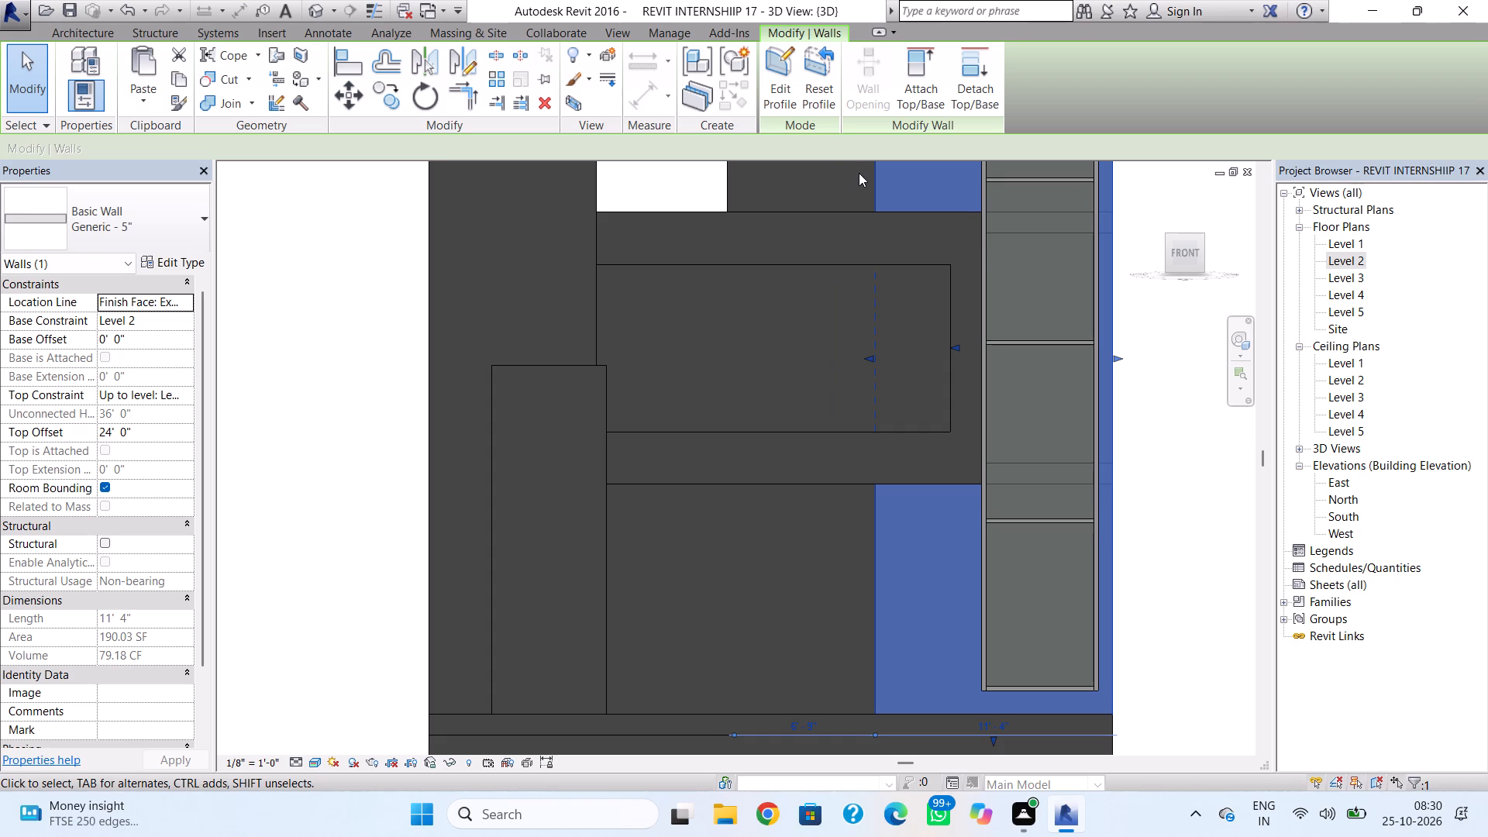
key(Escape)
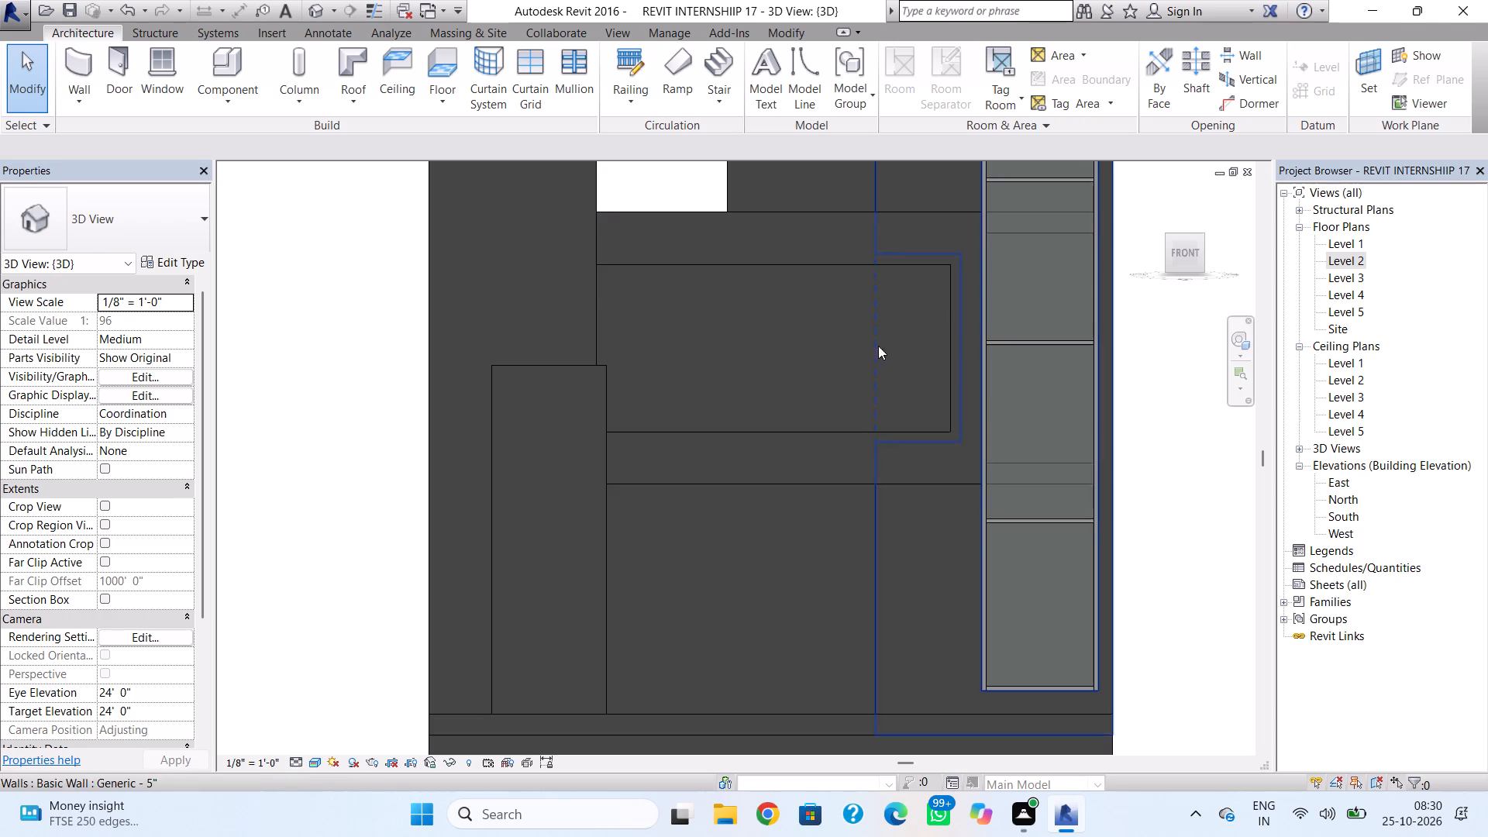
On the Level 3 floor plan, draw a 4' 0" long Generic - 5" wall from the C-frame's cut end along its front line.
scroll(1061, 469, down, 2)
middle_drag(1067, 443, 1092, 355)
scroll(1073, 456, down, 2)
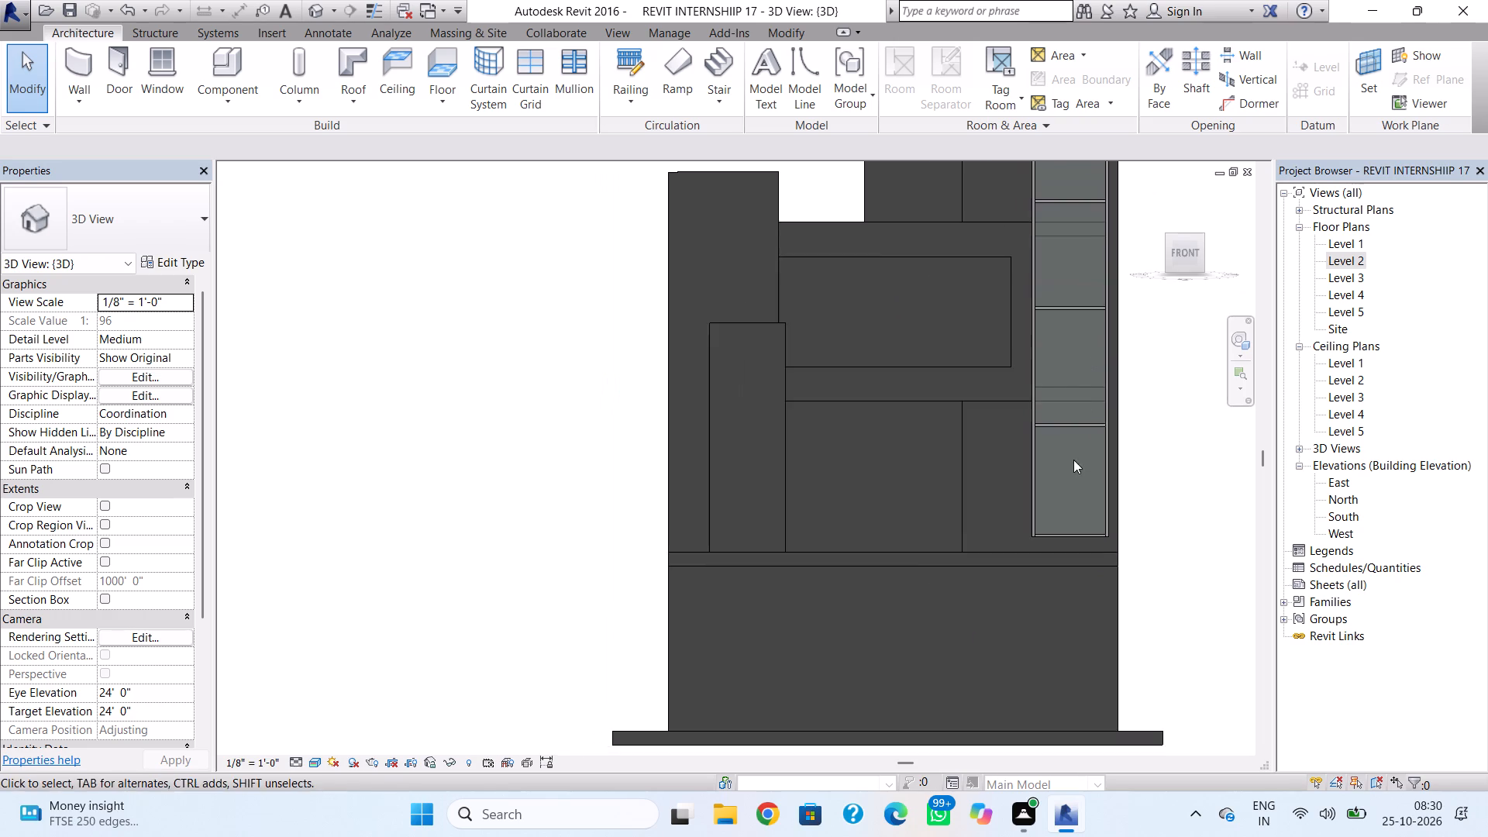
middle_drag(1073, 456, 1073, 448)
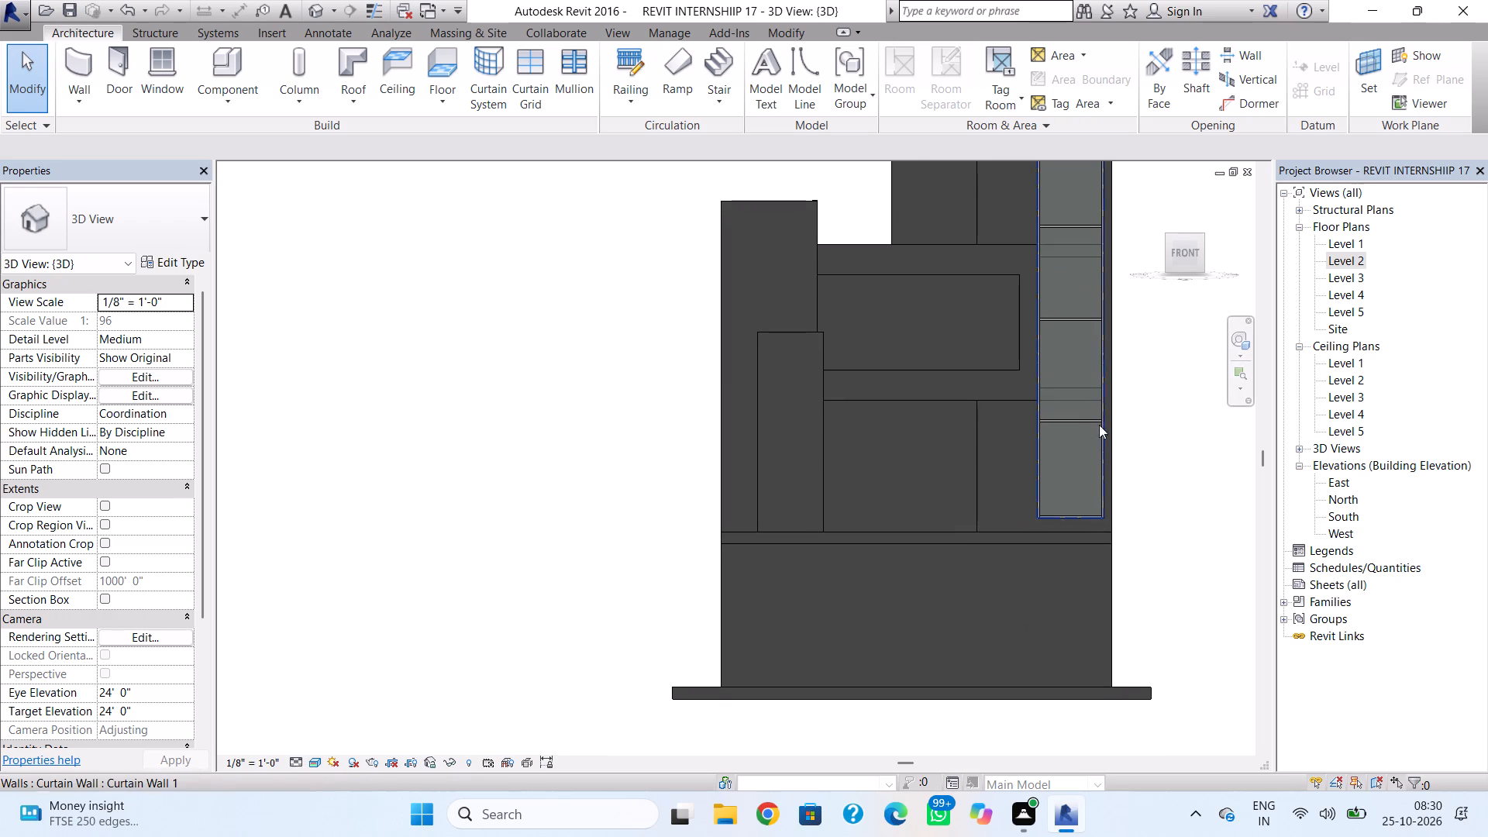
double_click(1348, 281)
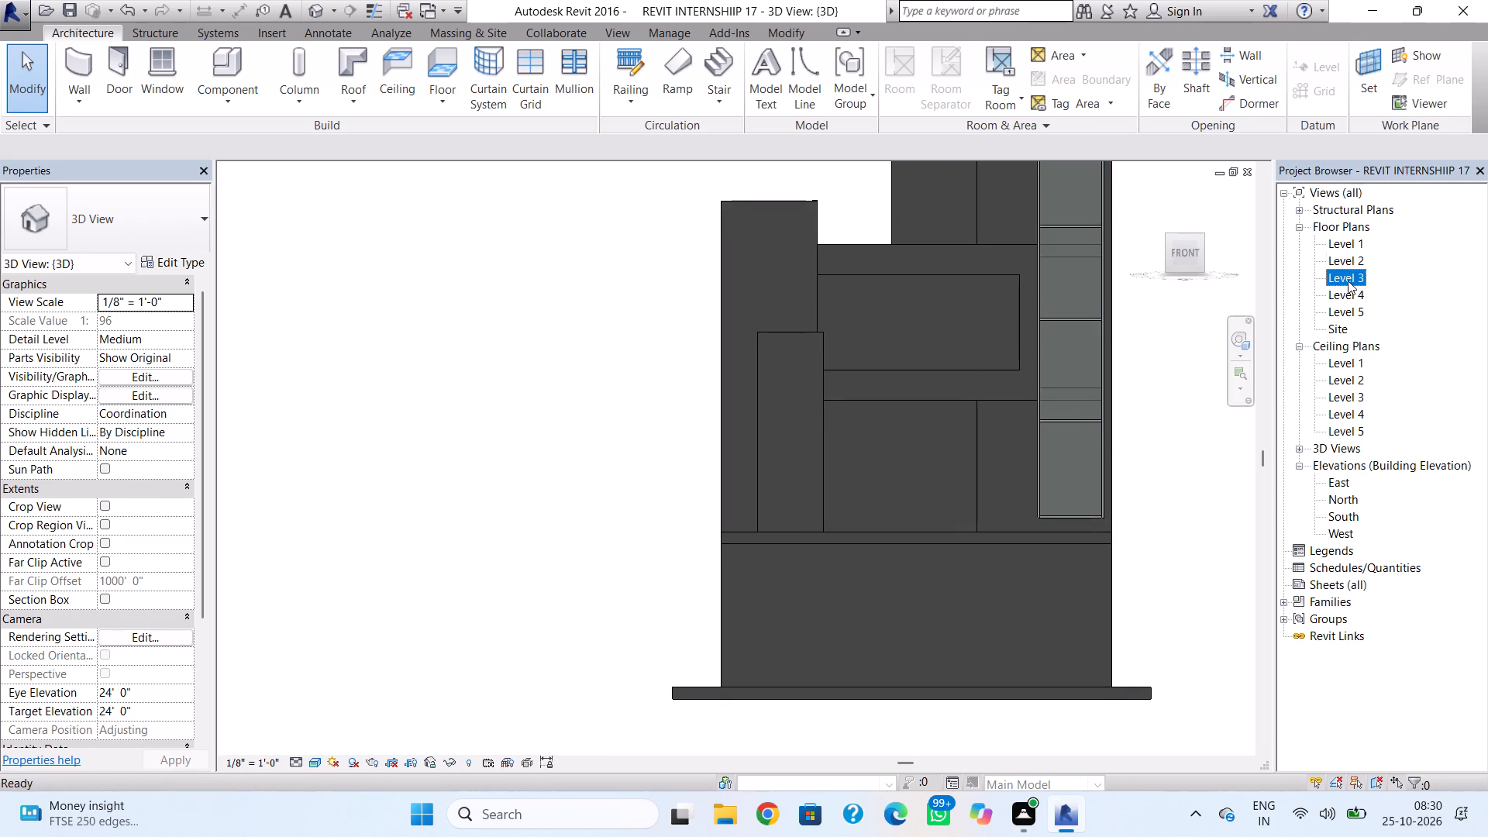
scroll(1134, 384, down, 7)
middle_drag(1131, 394, 845, 360)
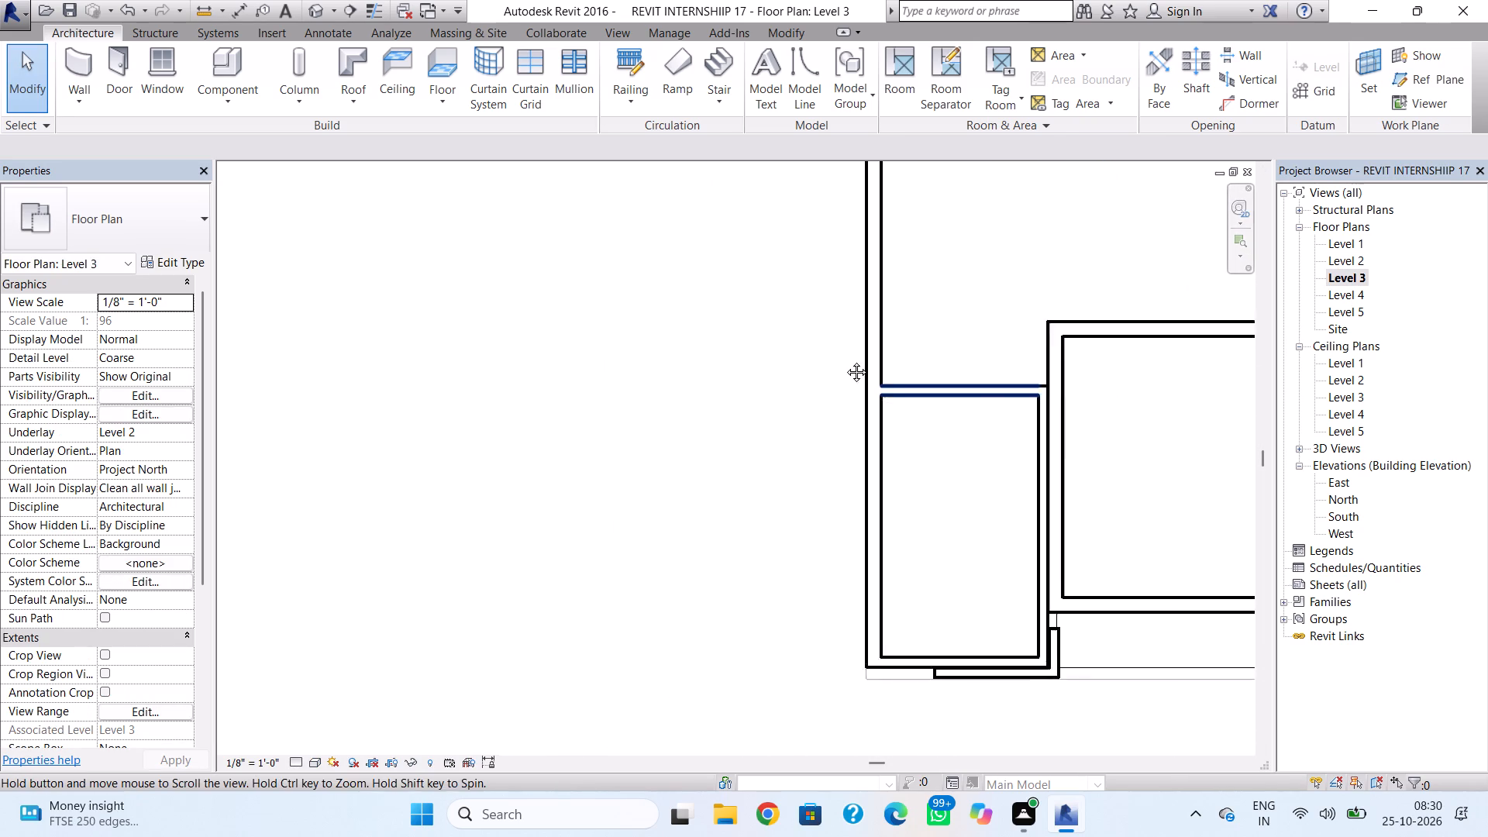
middle_drag(845, 360, 659, 361)
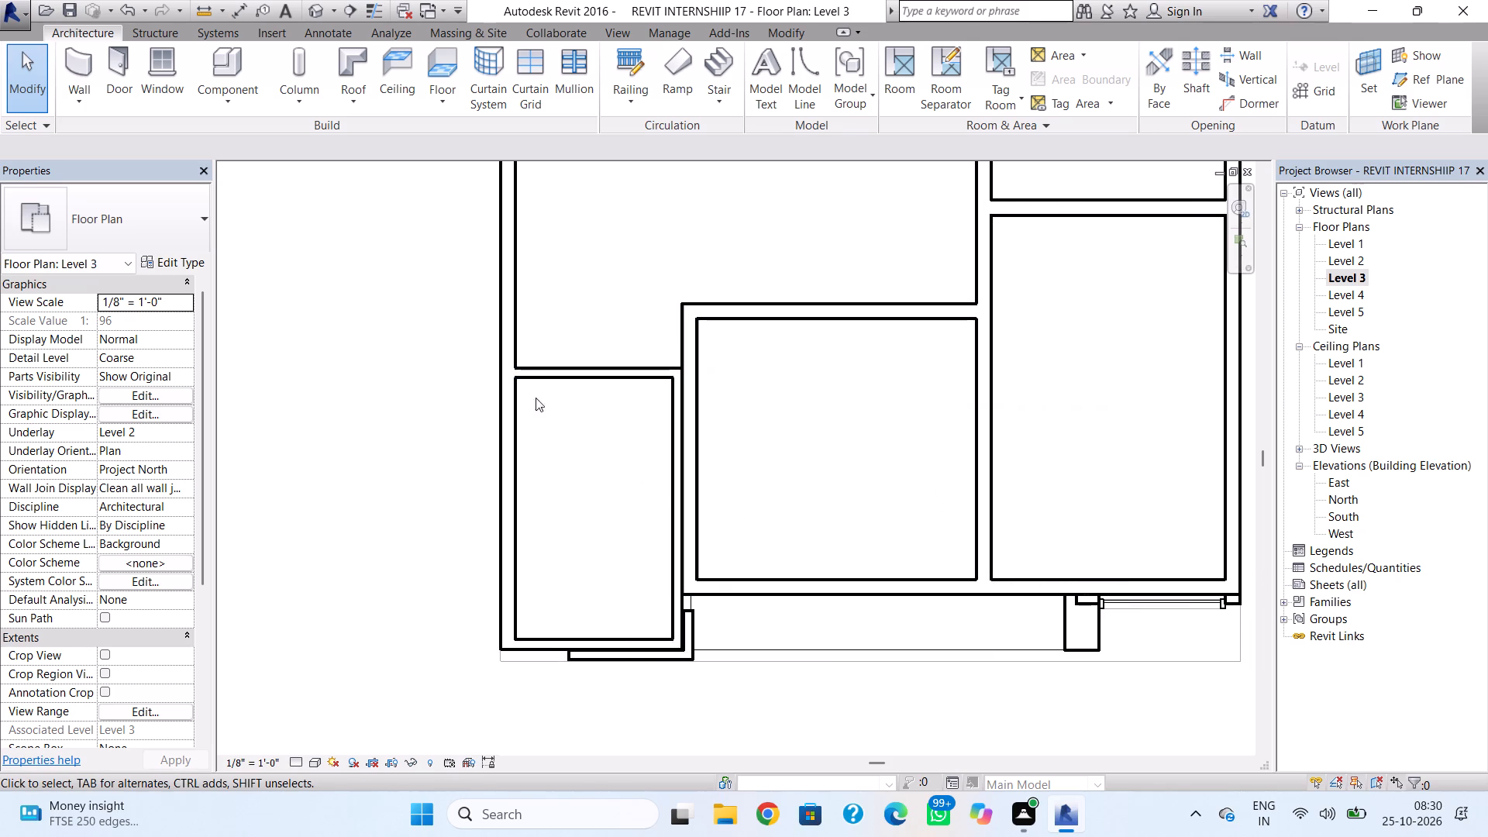
click(73, 66)
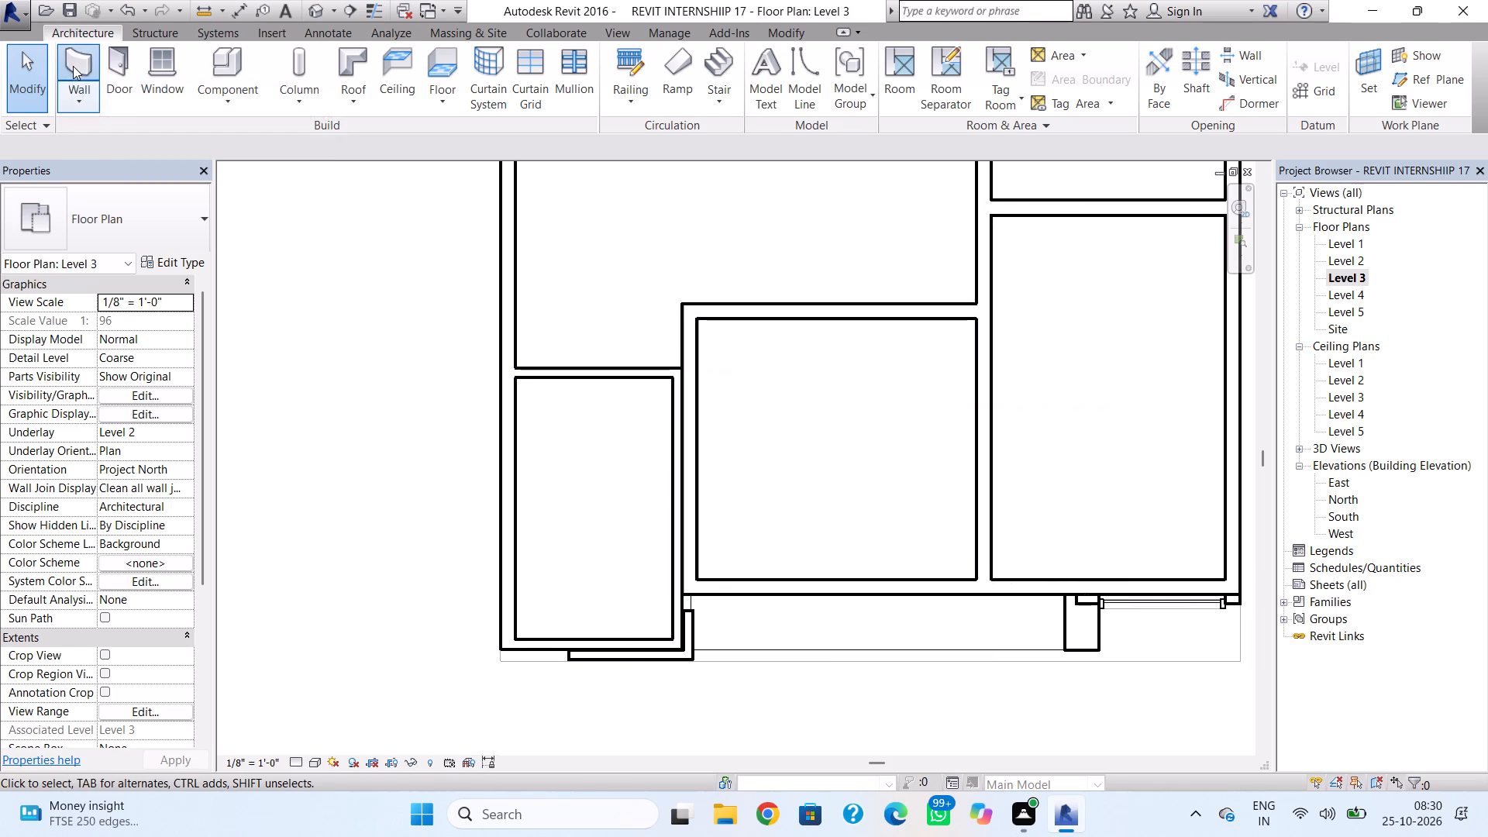
click(90, 257)
click(111, 229)
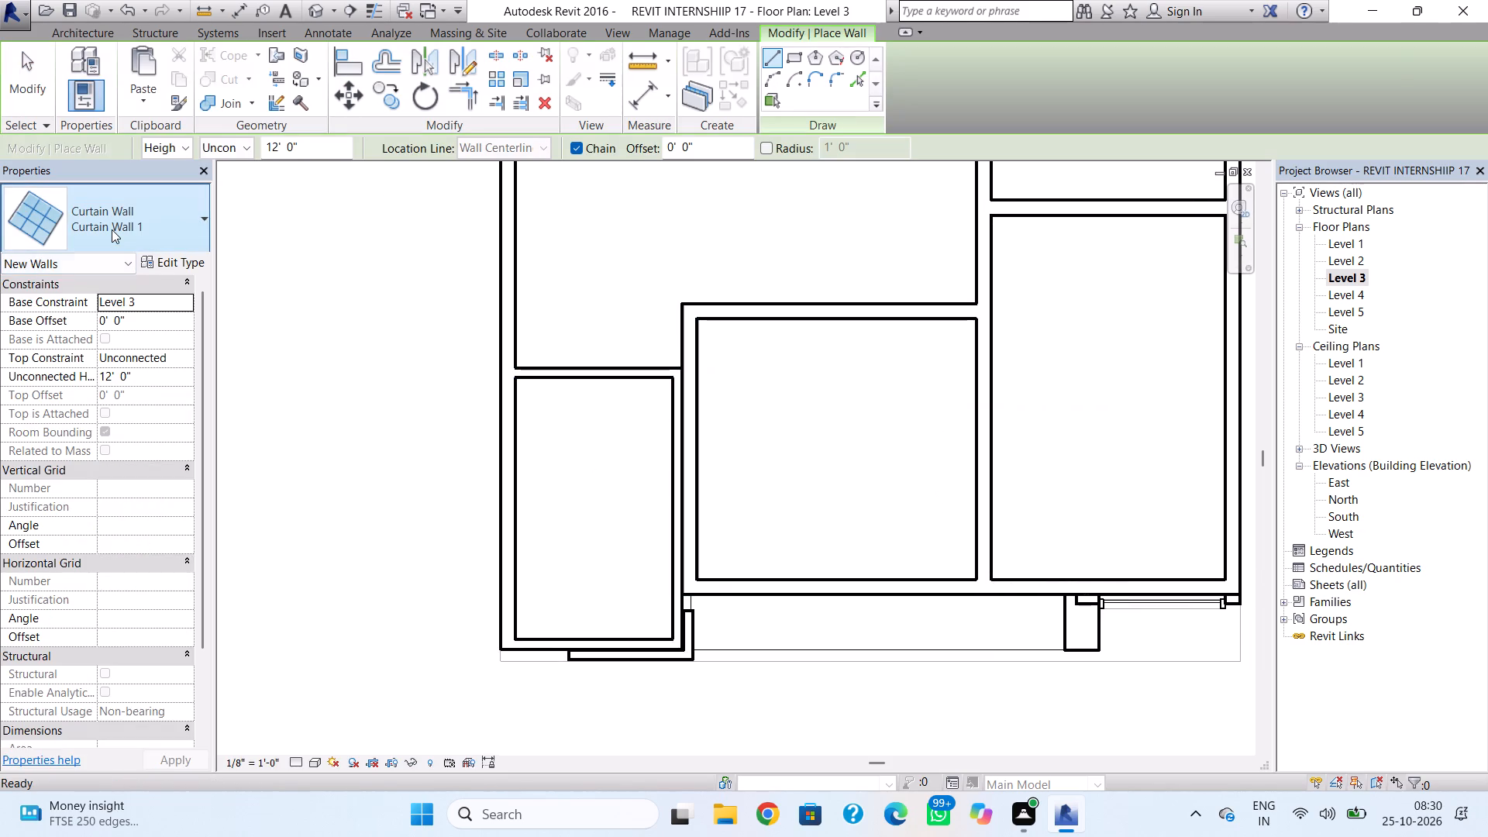
click(112, 229)
scroll(134, 393, up, 7)
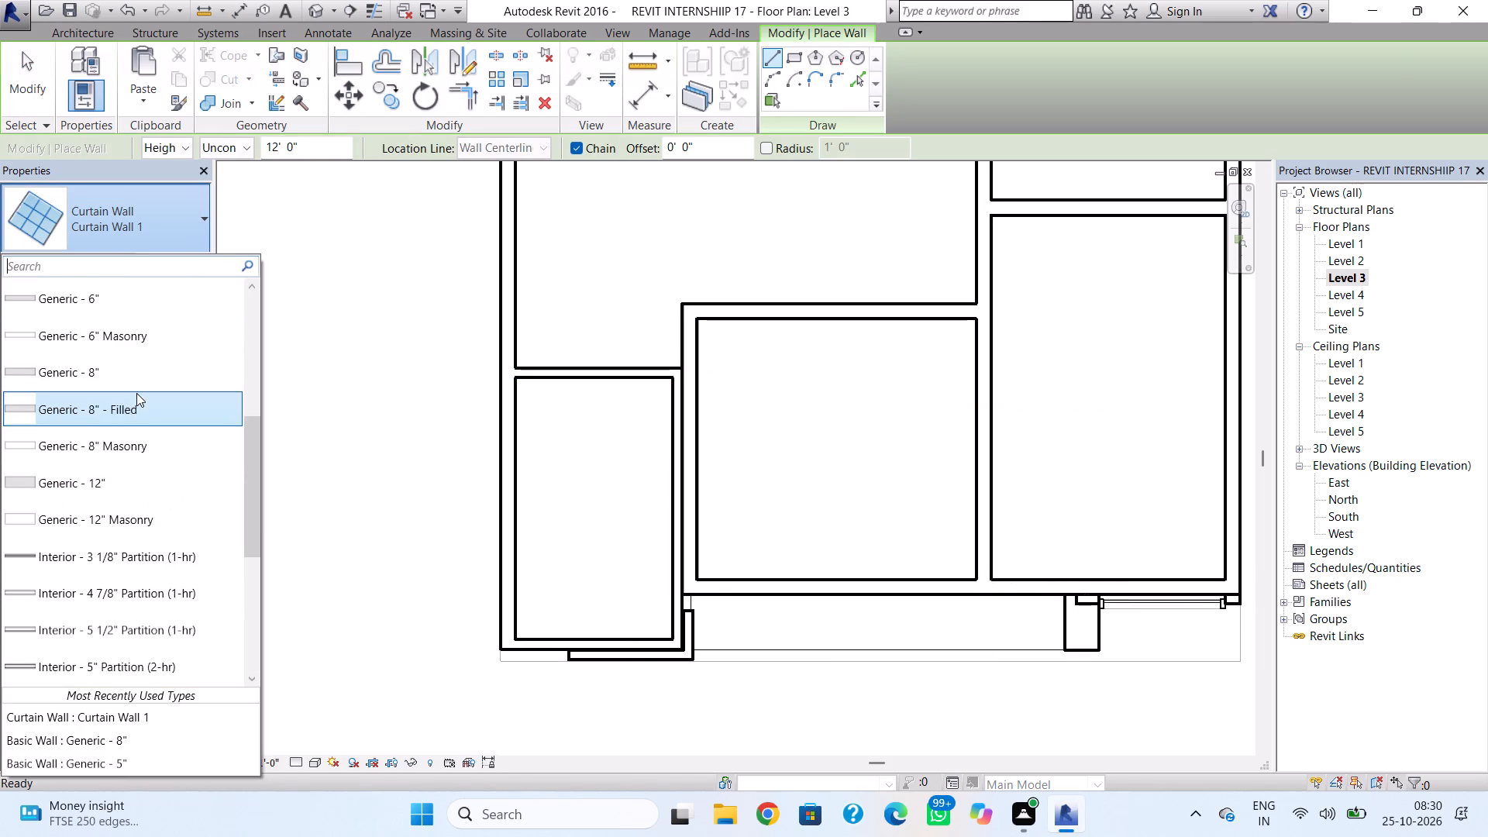
scroll(136, 392, up, 1)
click(144, 322)
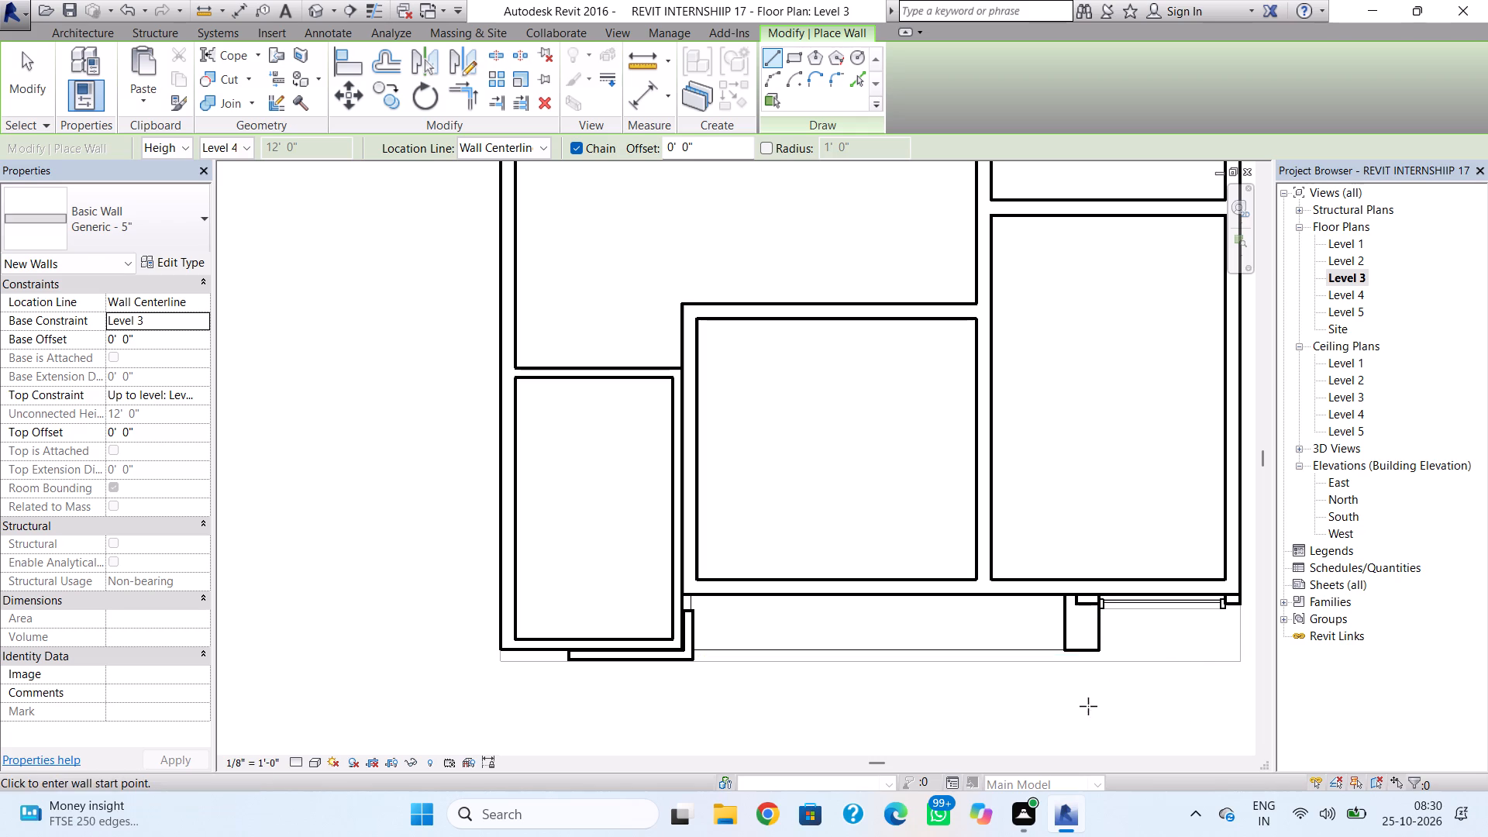
scroll(1080, 637, up, 3)
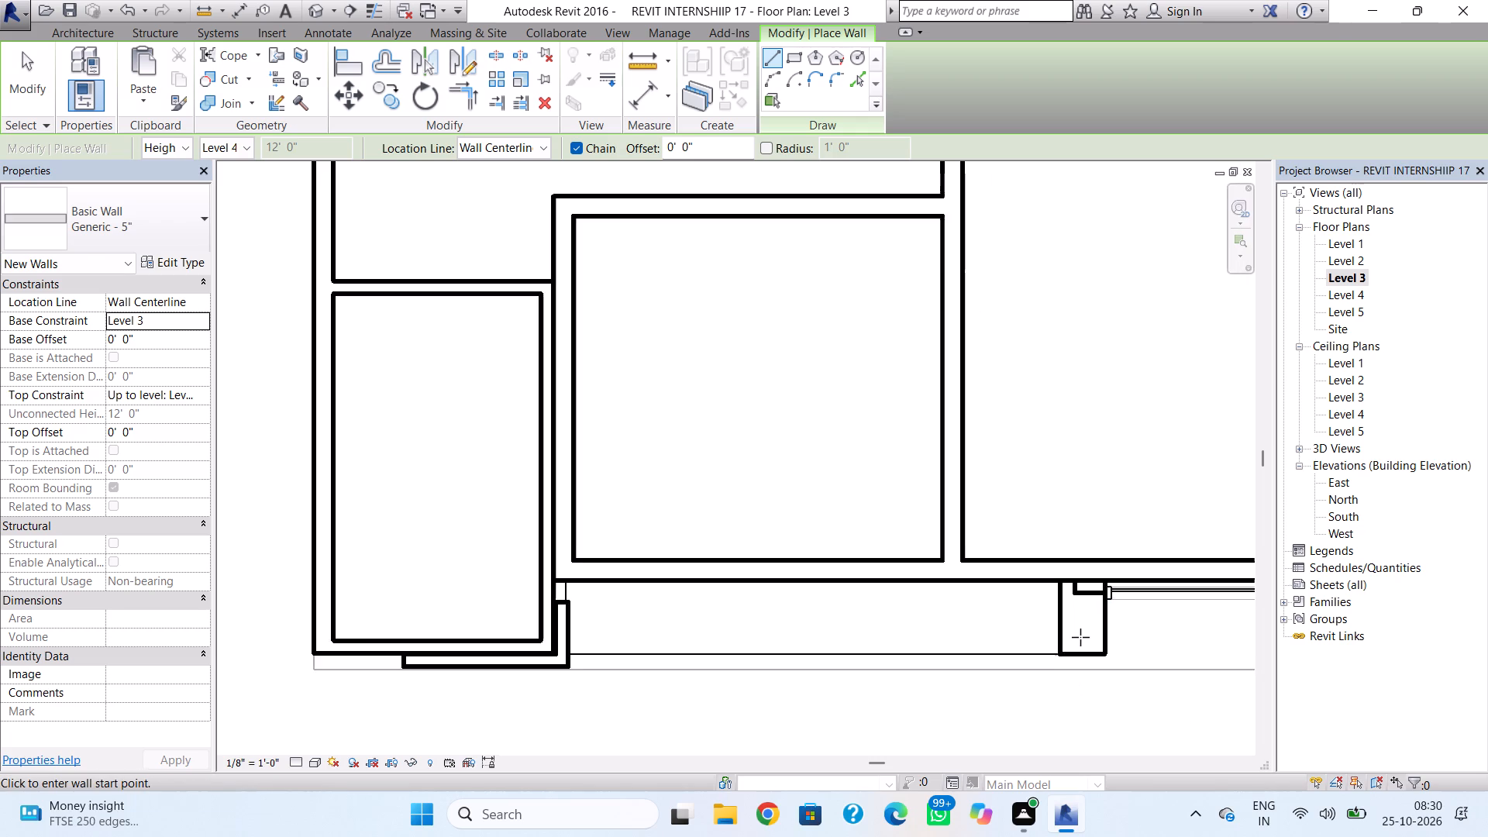
click(1054, 653)
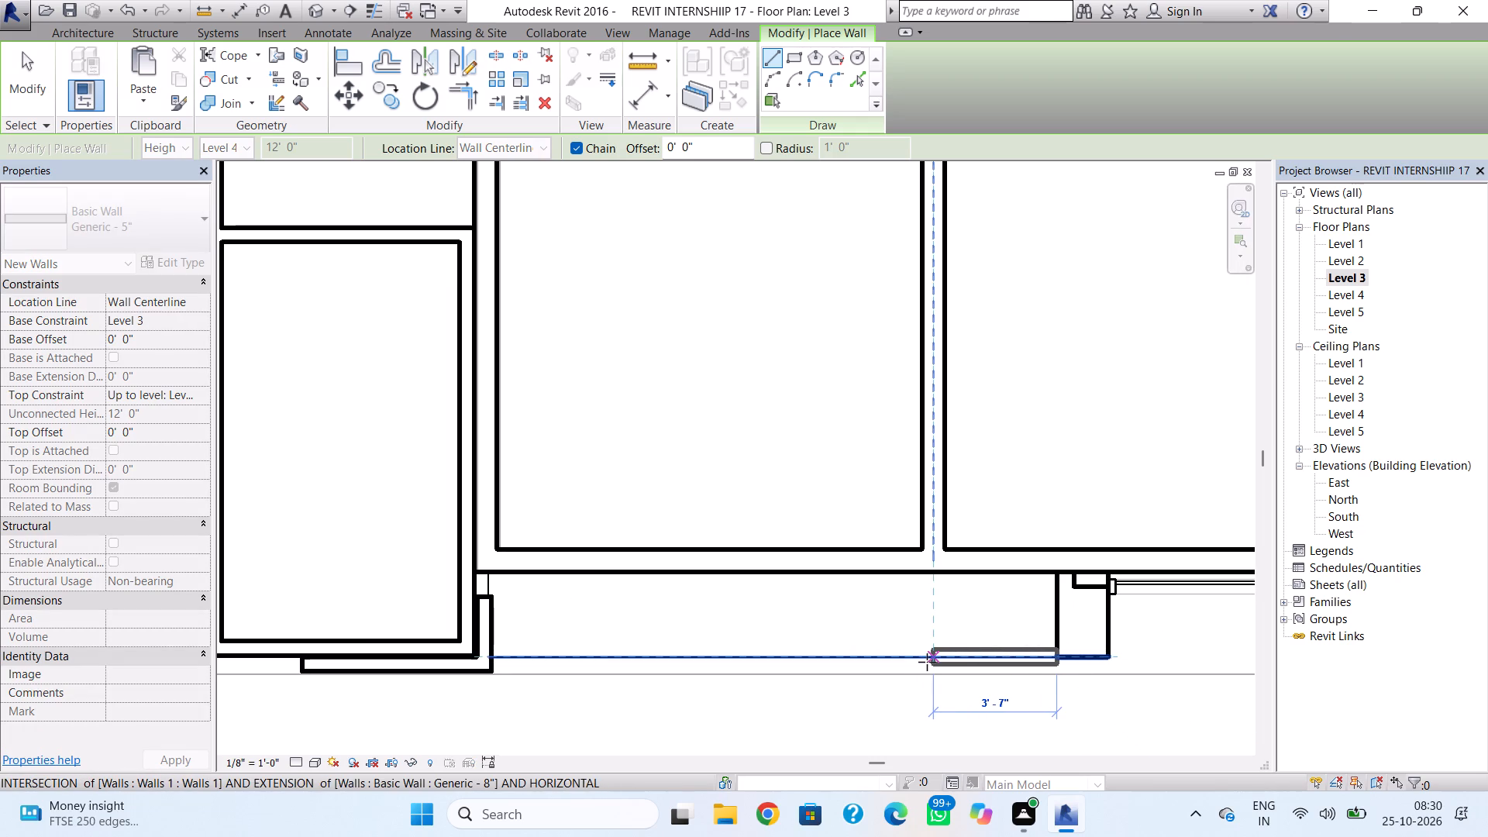
click(923, 662)
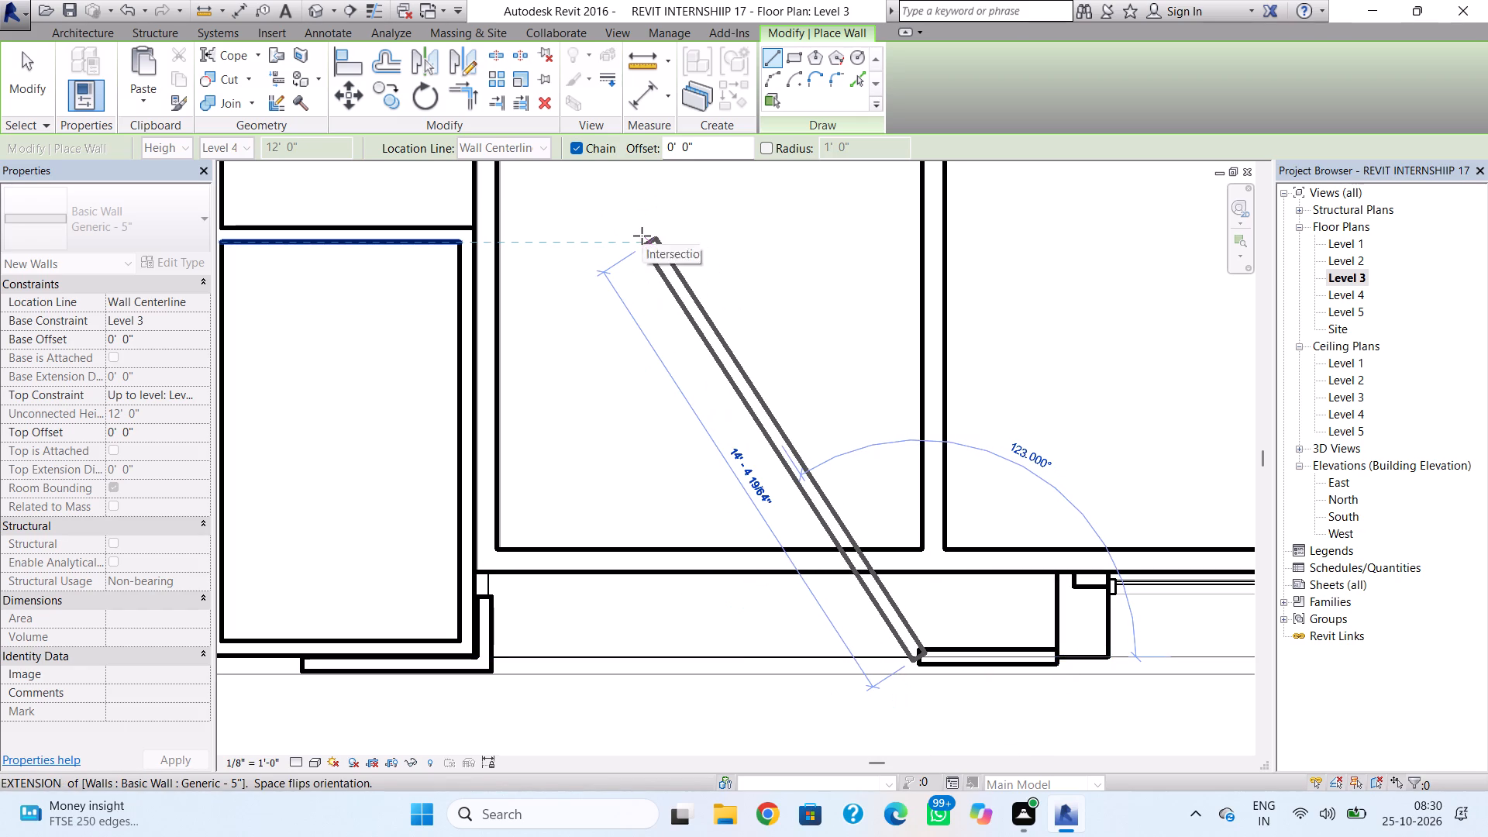
key(Escape)
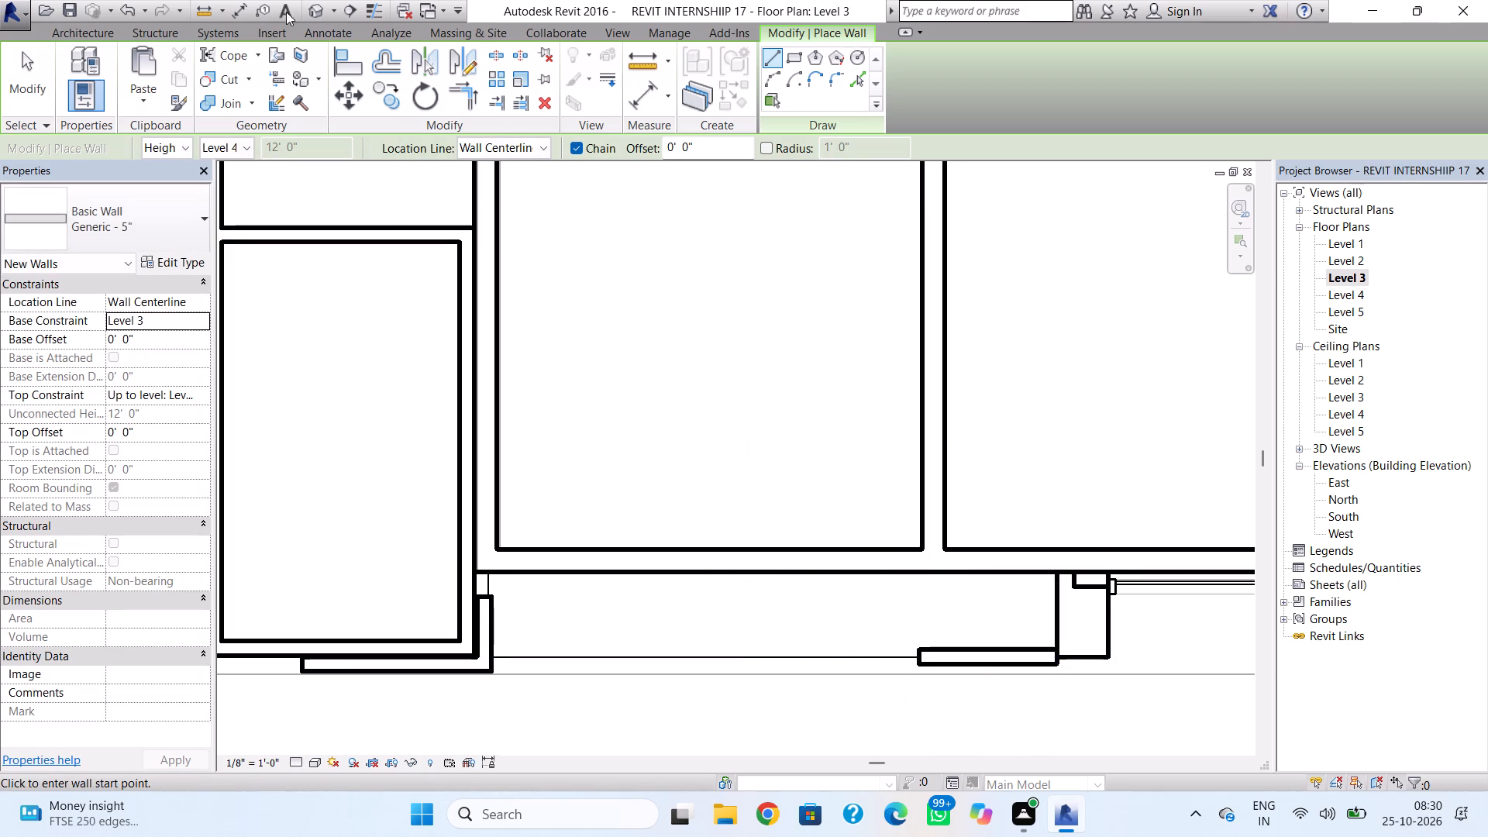
In the 3D view, stretch the new short wall's base up and top down to fit the C-frame opening, about 8' 0" high.
click(308, 5)
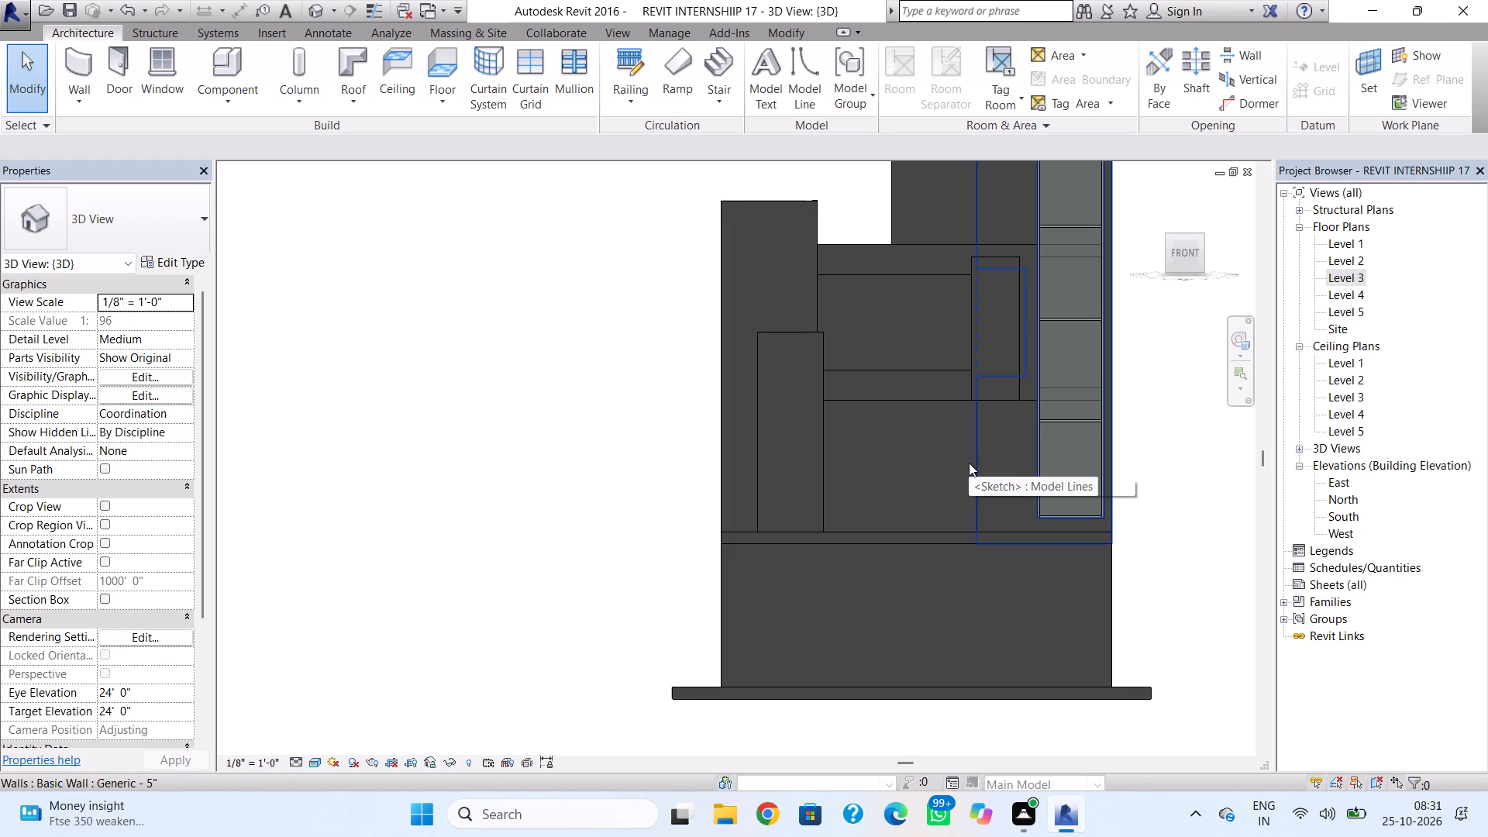
click(1001, 401)
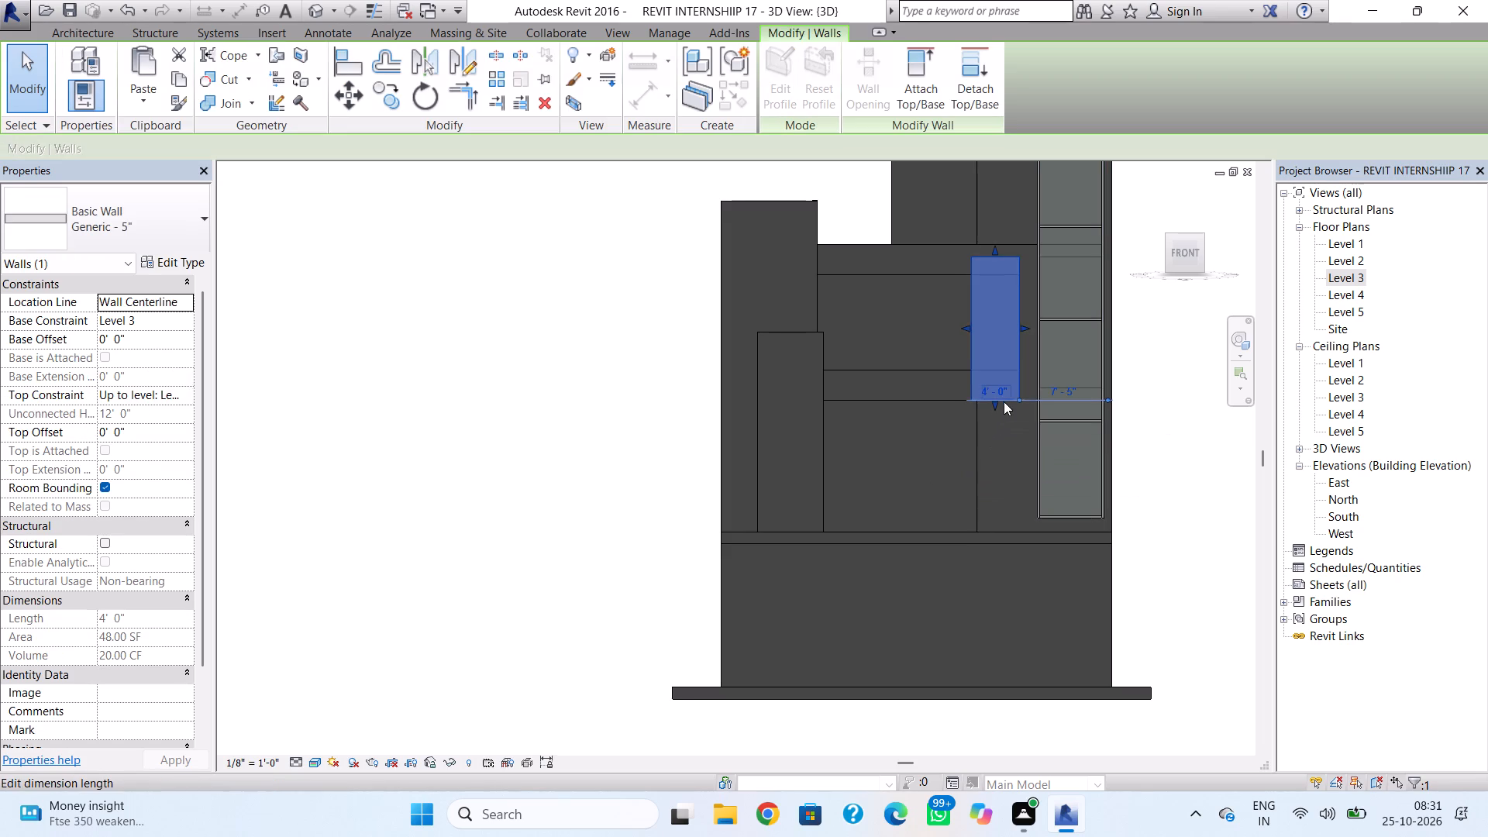
scroll(995, 403, up, 6)
drag(997, 403, 997, 400)
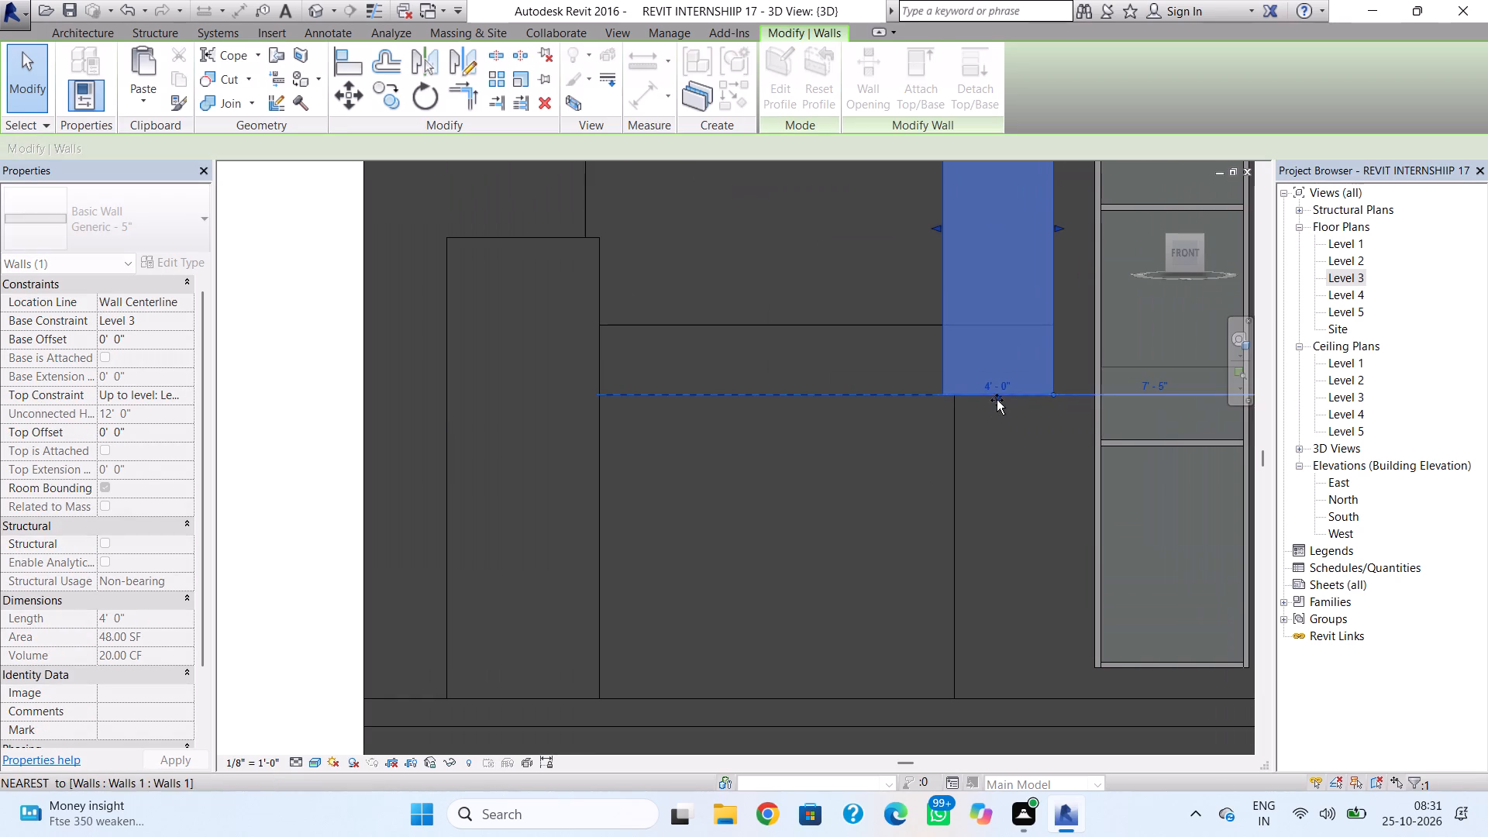
drag(997, 400, 993, 325)
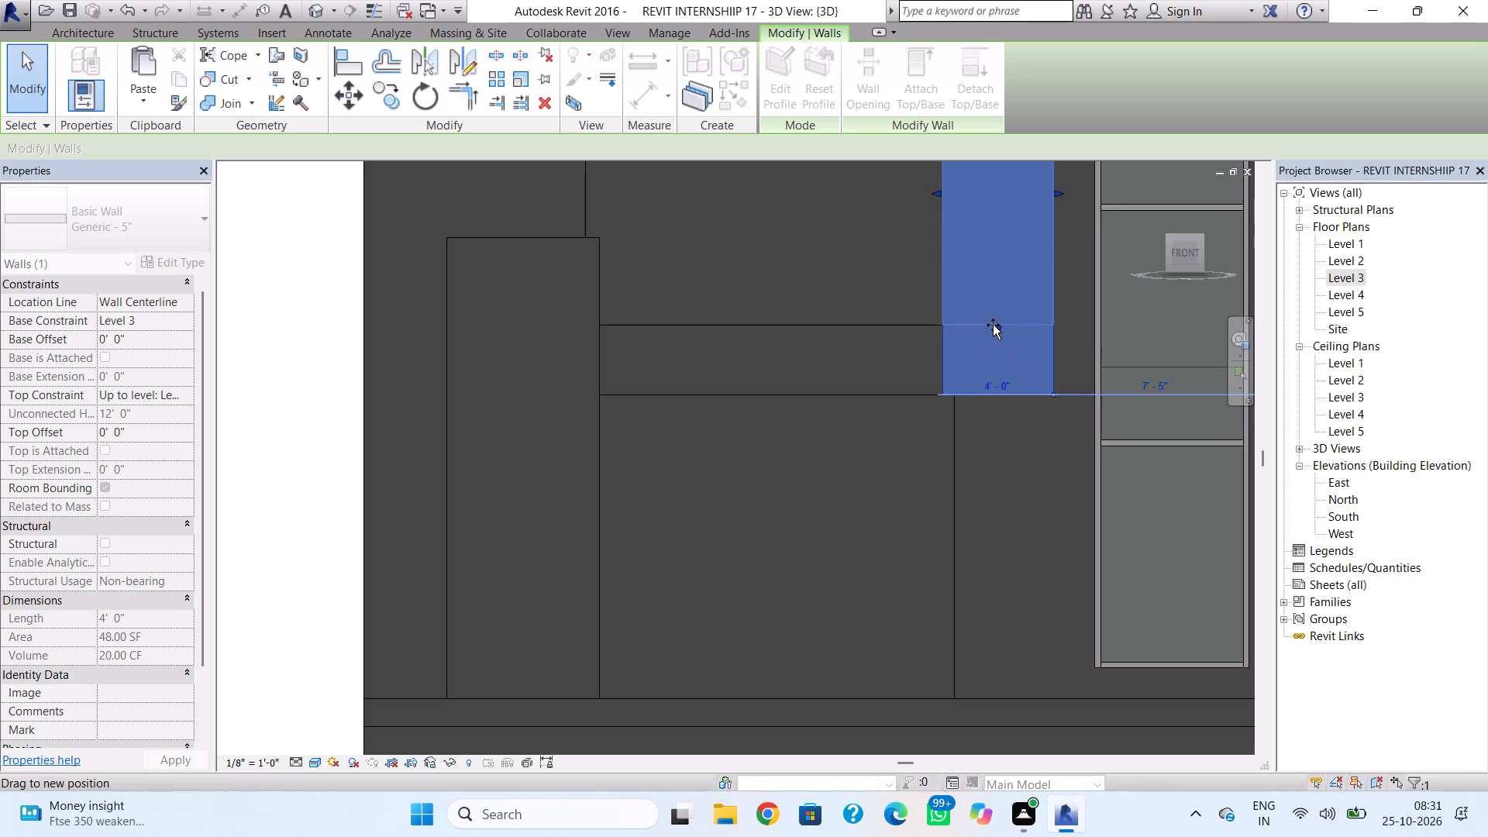
drag(993, 325, 993, 326)
middle_drag(1001, 357, 1001, 653)
scroll(1007, 635, up, 1)
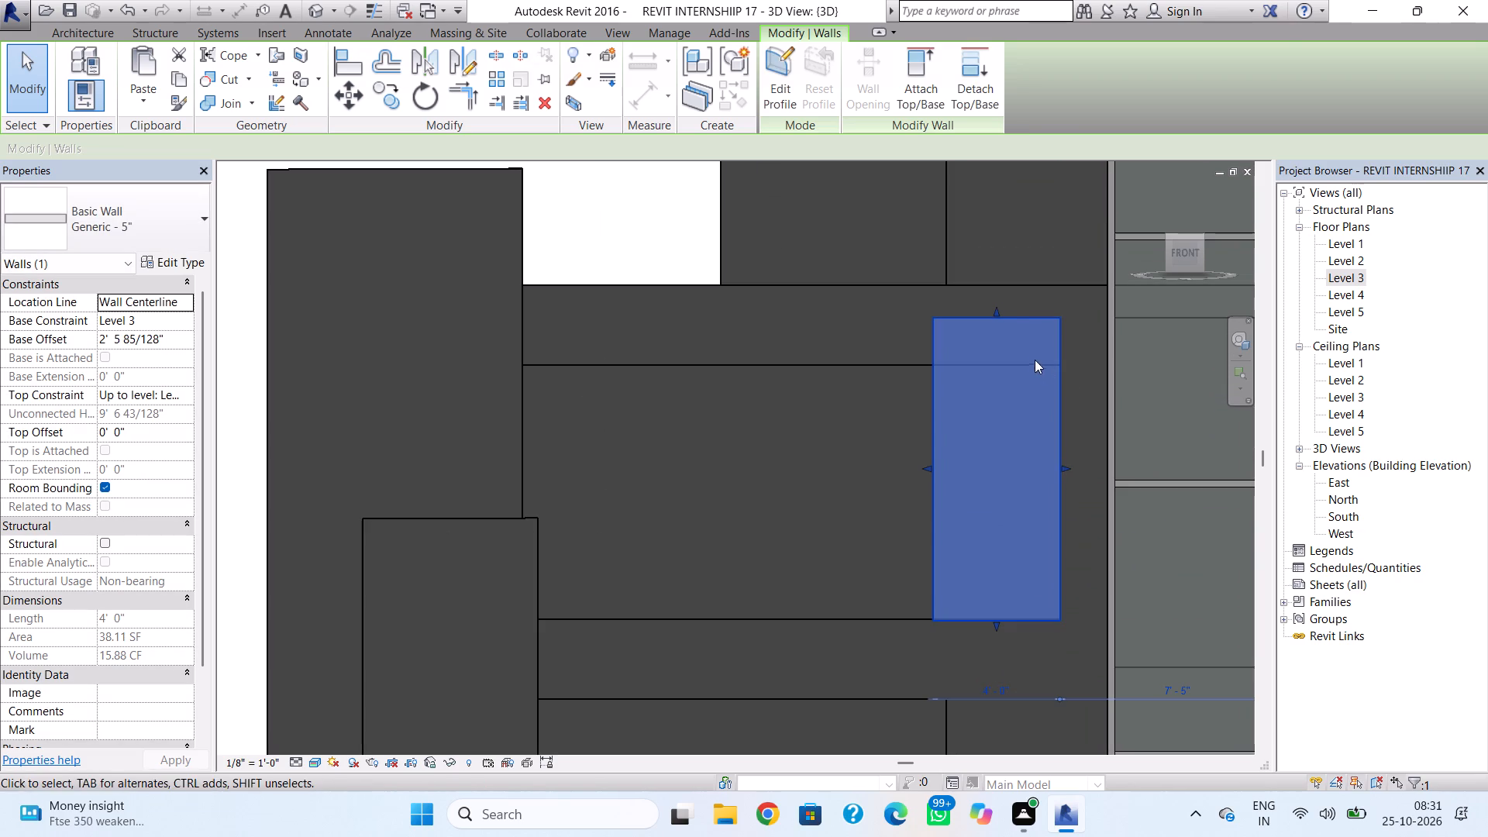
drag(996, 307, 1000, 362)
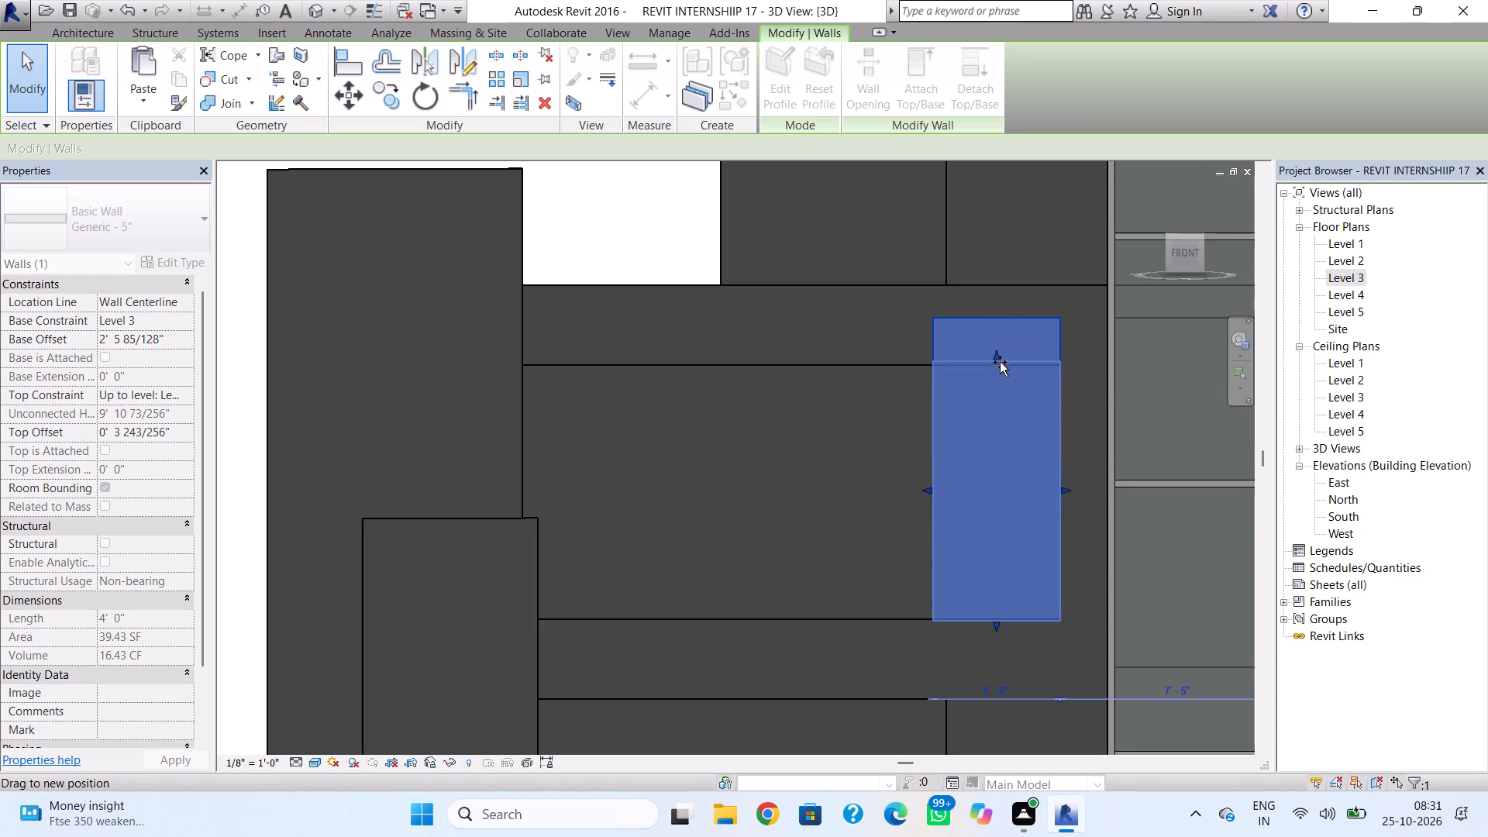
drag(1000, 362, 1000, 366)
click(832, 445)
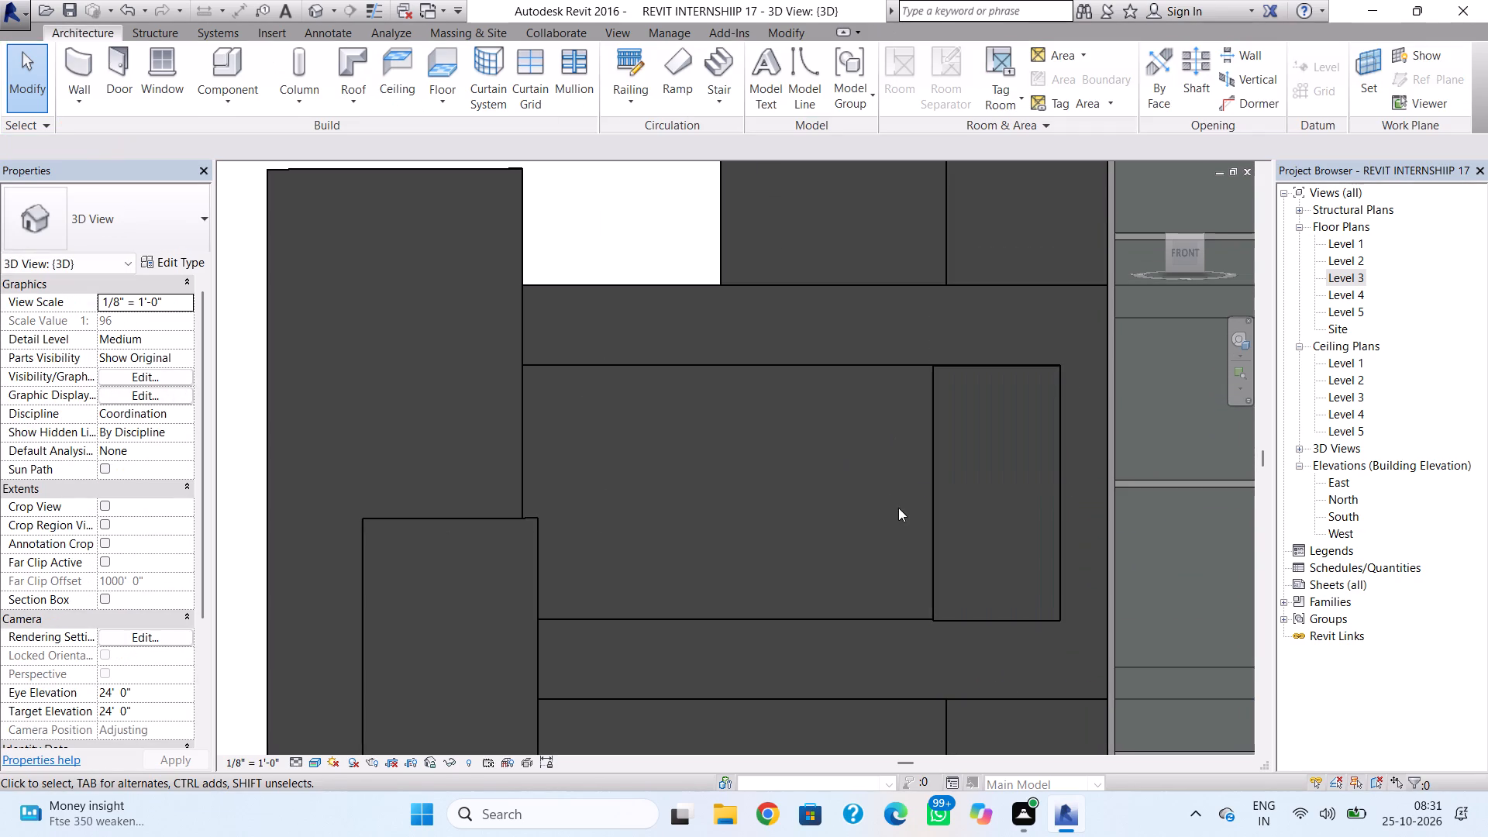
Nudge the short Generic - 5" wall back into the C-frame opening so it sits recessed behind the frame's front face.
shift+right_drag(904, 522, 1048, 574)
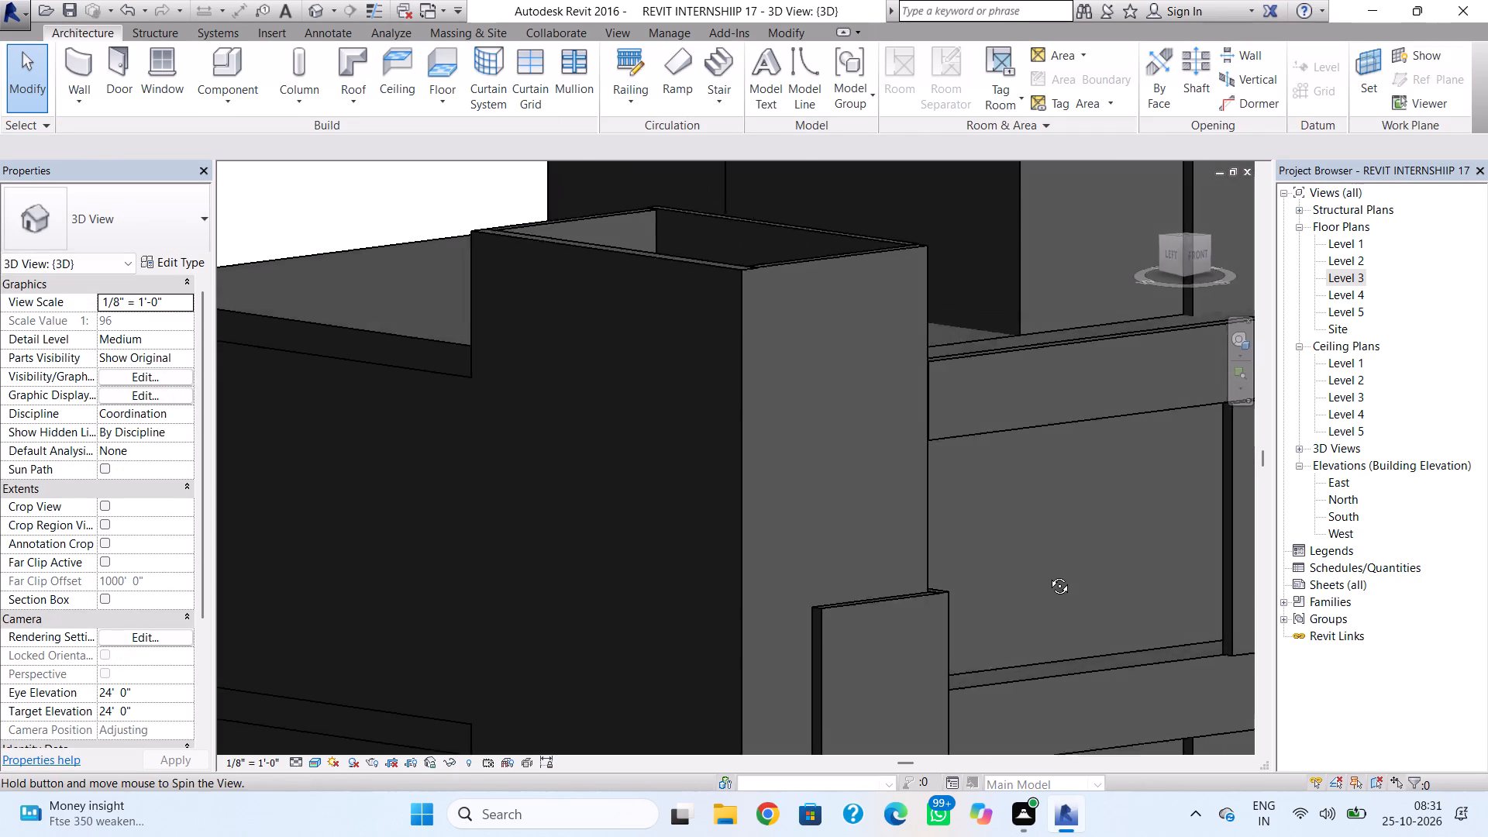
shift+right_drag(1048, 574, 1048, 575)
scroll(1049, 575, down, 1)
middle_drag(1047, 577, 819, 609)
shift+right_drag(846, 604, 890, 642)
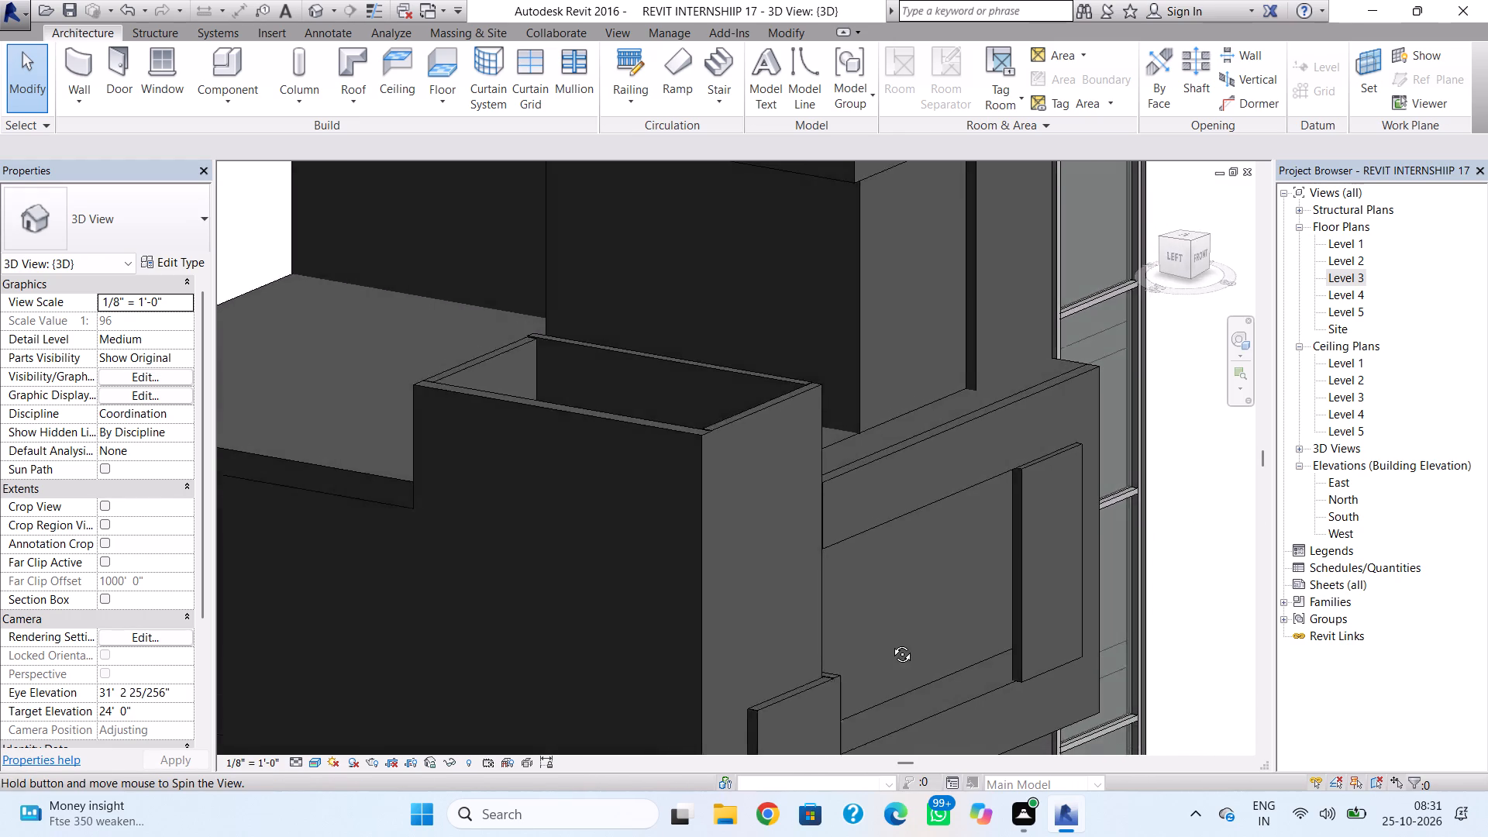
shift+right_drag(890, 642, 909, 666)
click(1028, 592)
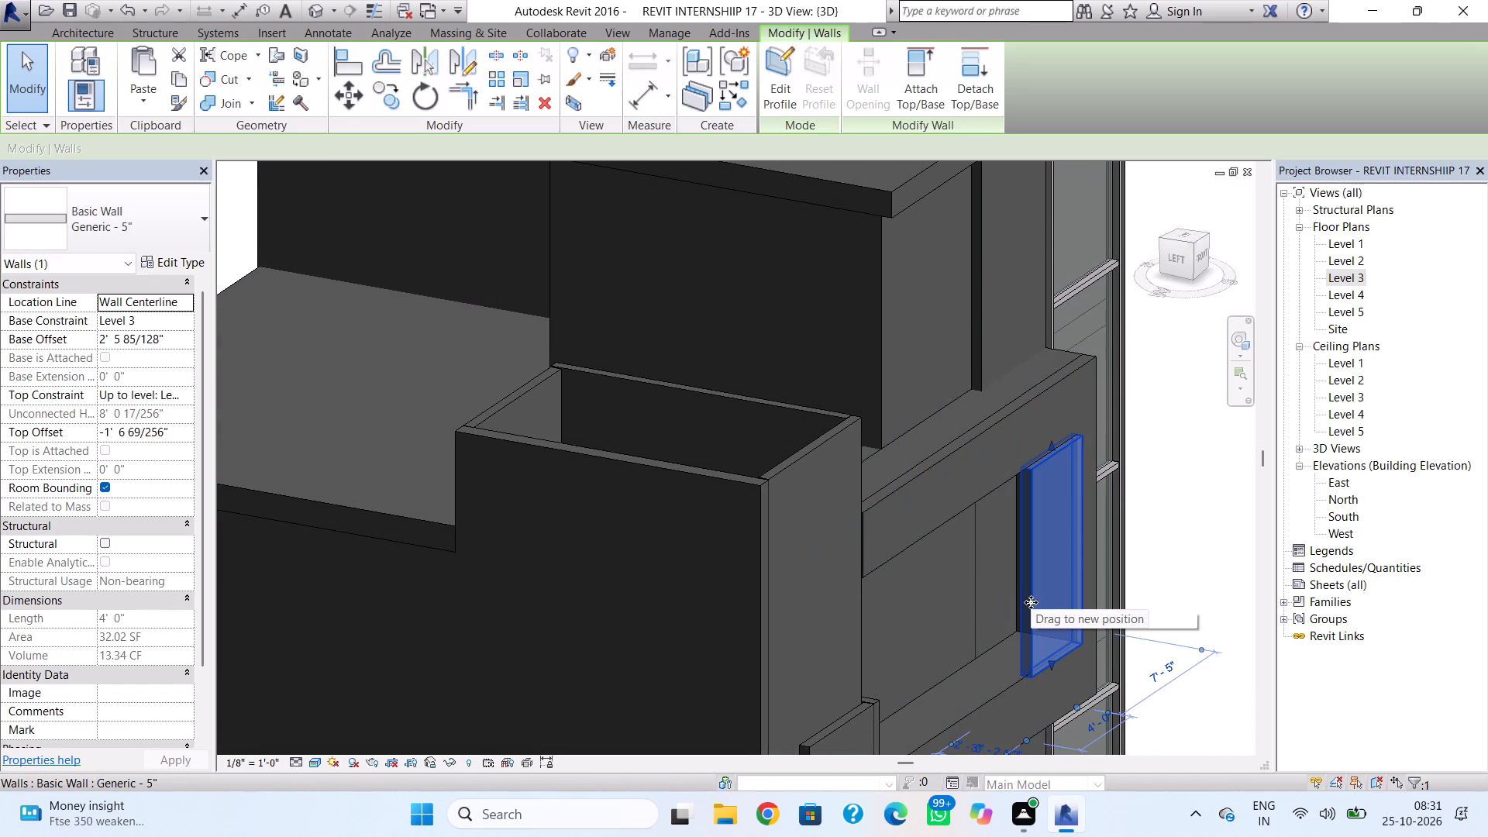
key(Left)
key(Left)
key(Left)
key(Left)
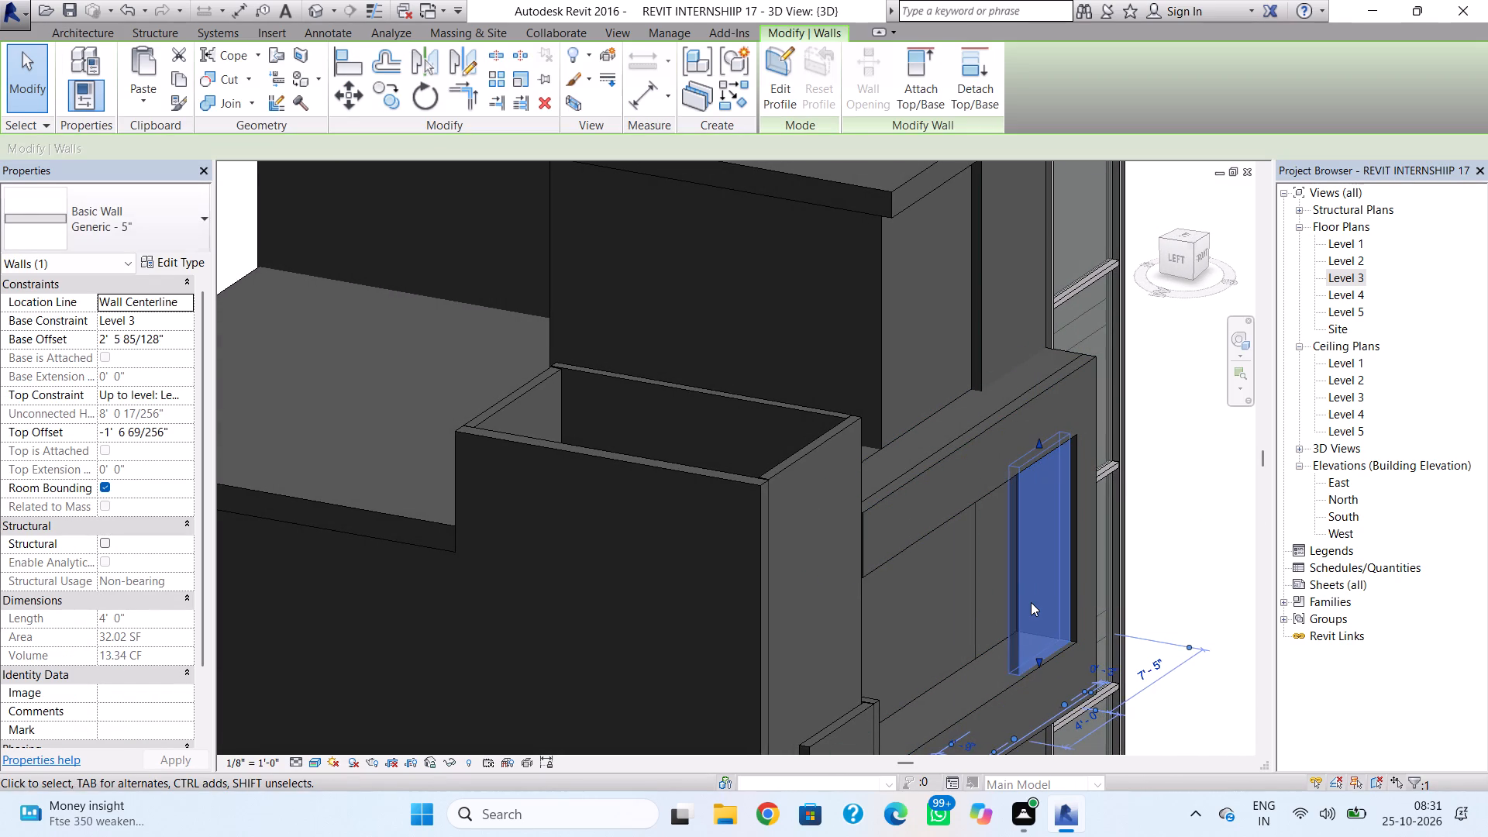
key(Left)
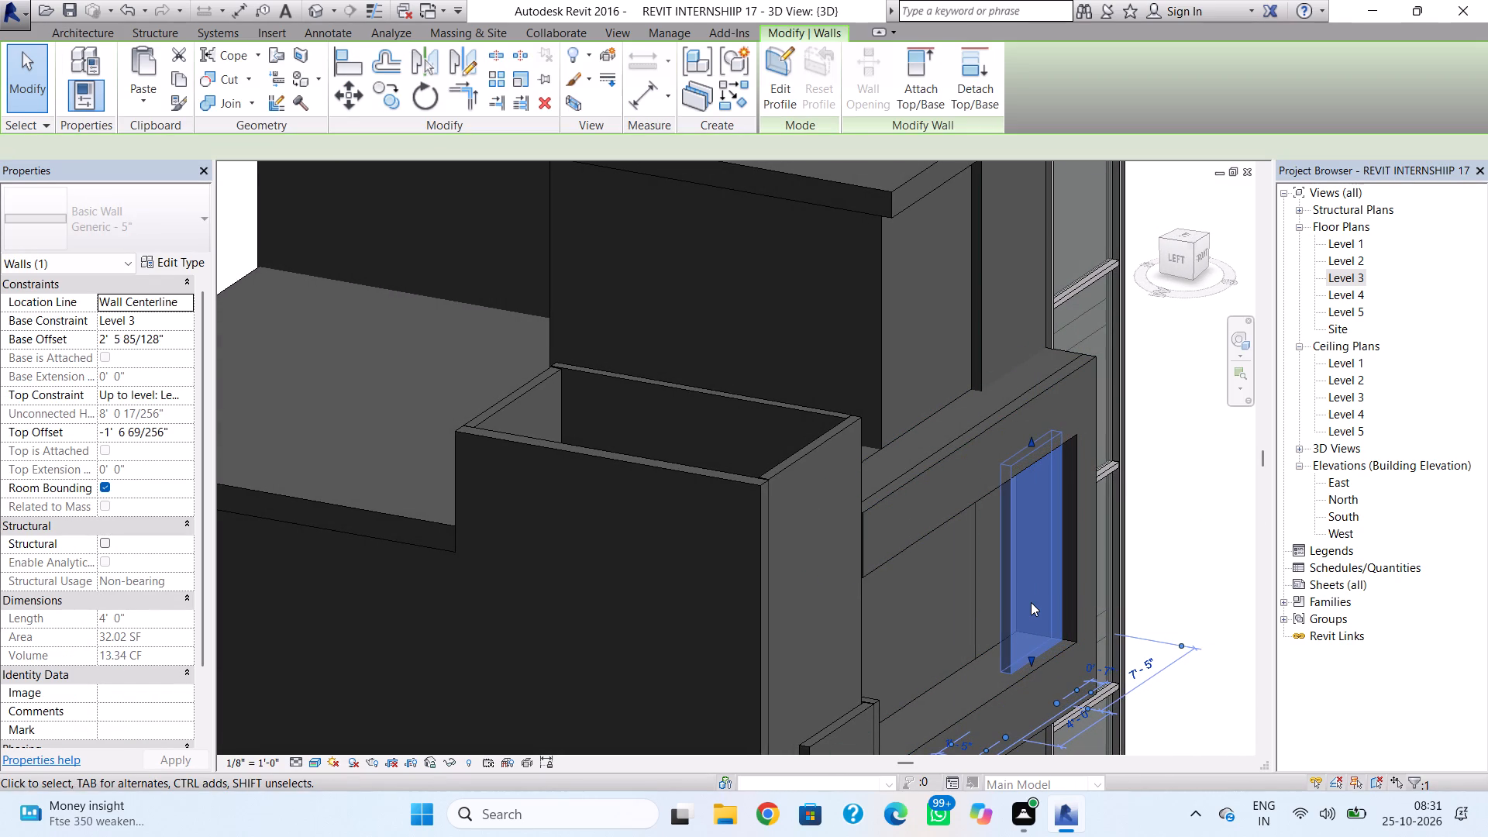
key(Escape)
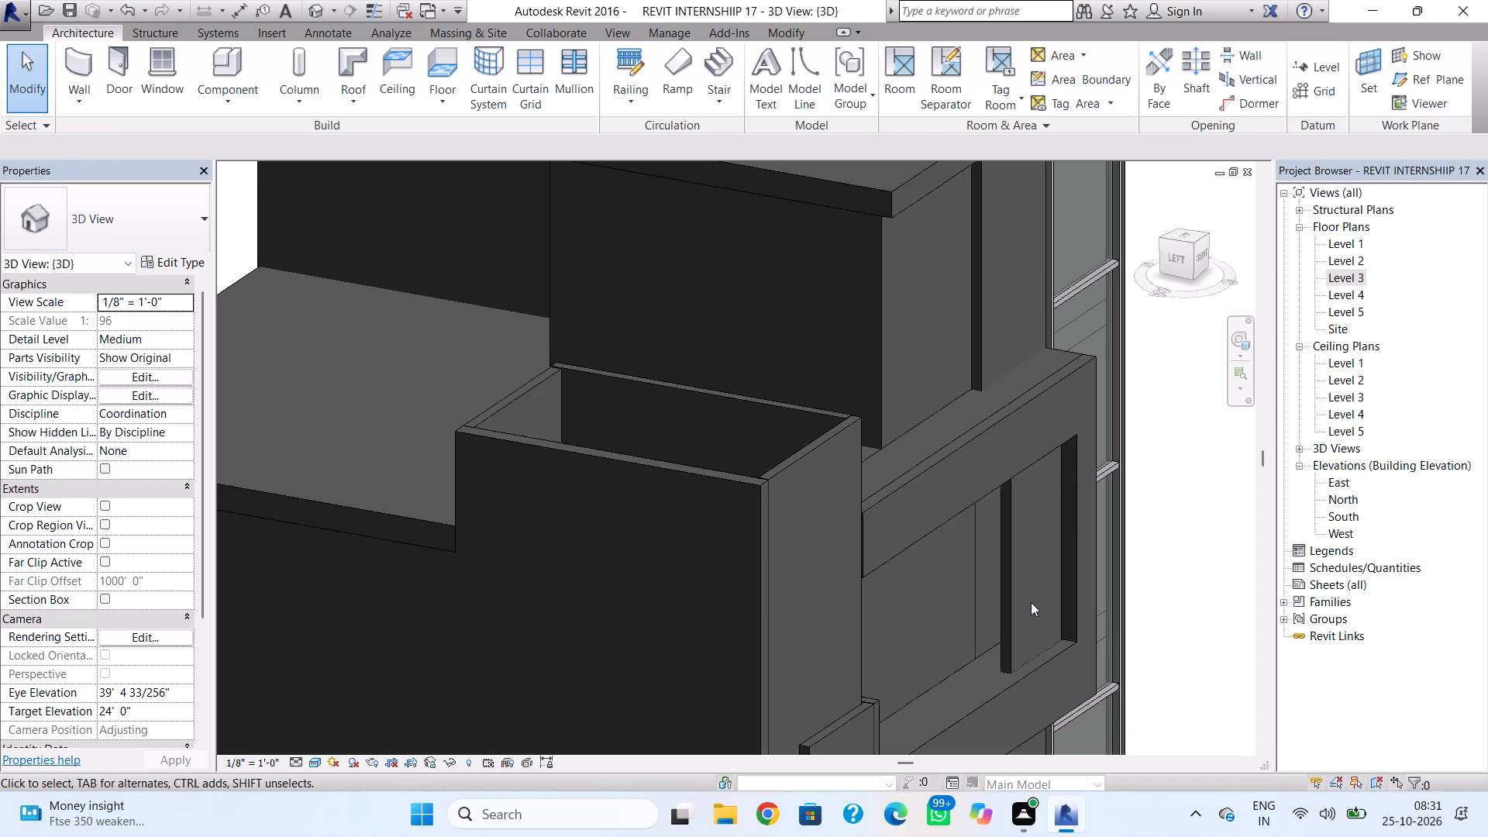
key(Escape)
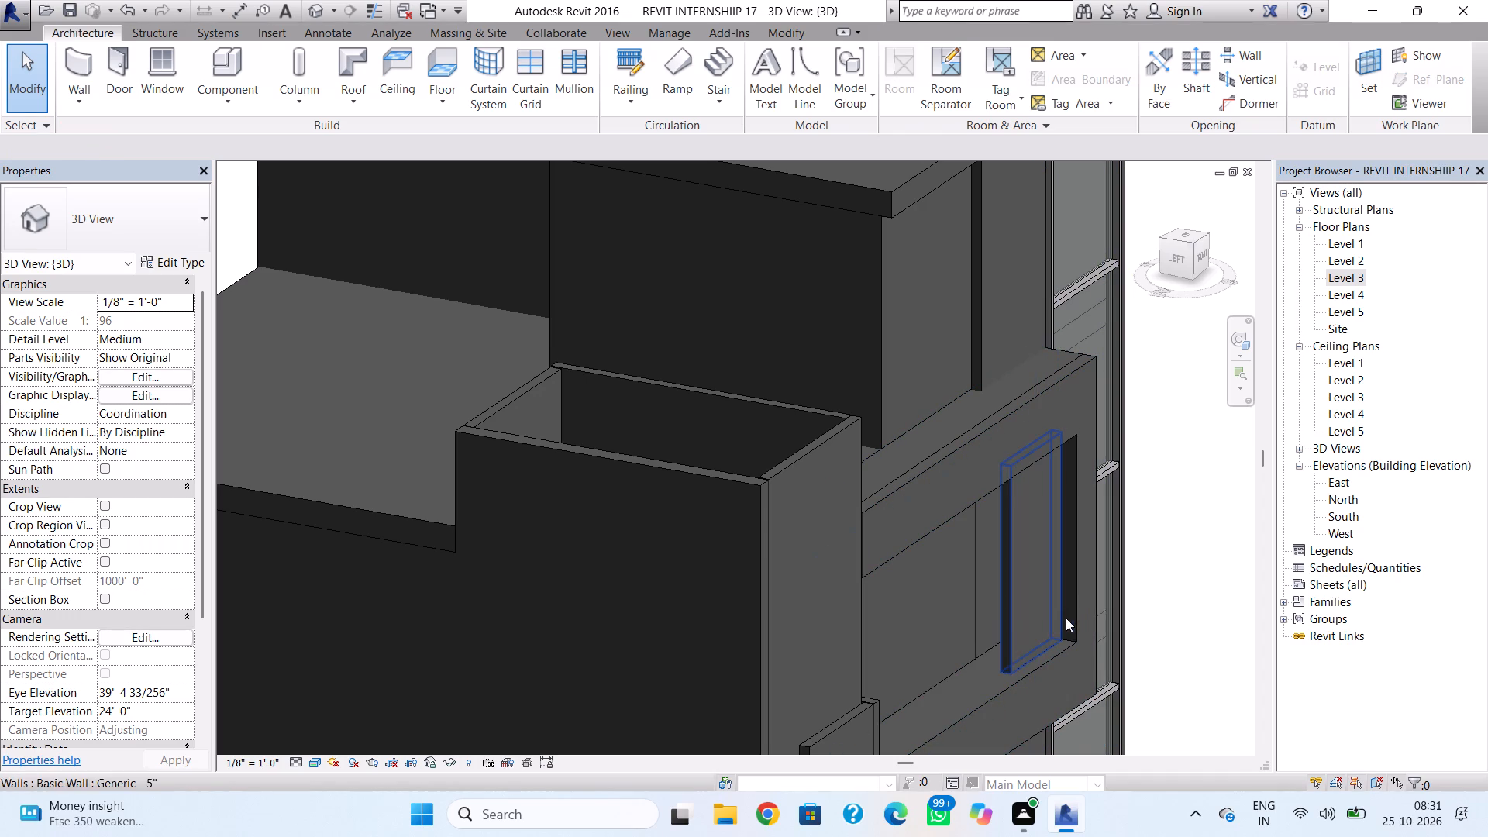
Inspect the short wall's recessed position in the C-frame opening in 3D and on the Level 3 floor plan.
scroll(1112, 632, down, 2)
shift+right_drag(1117, 632, 1029, 648)
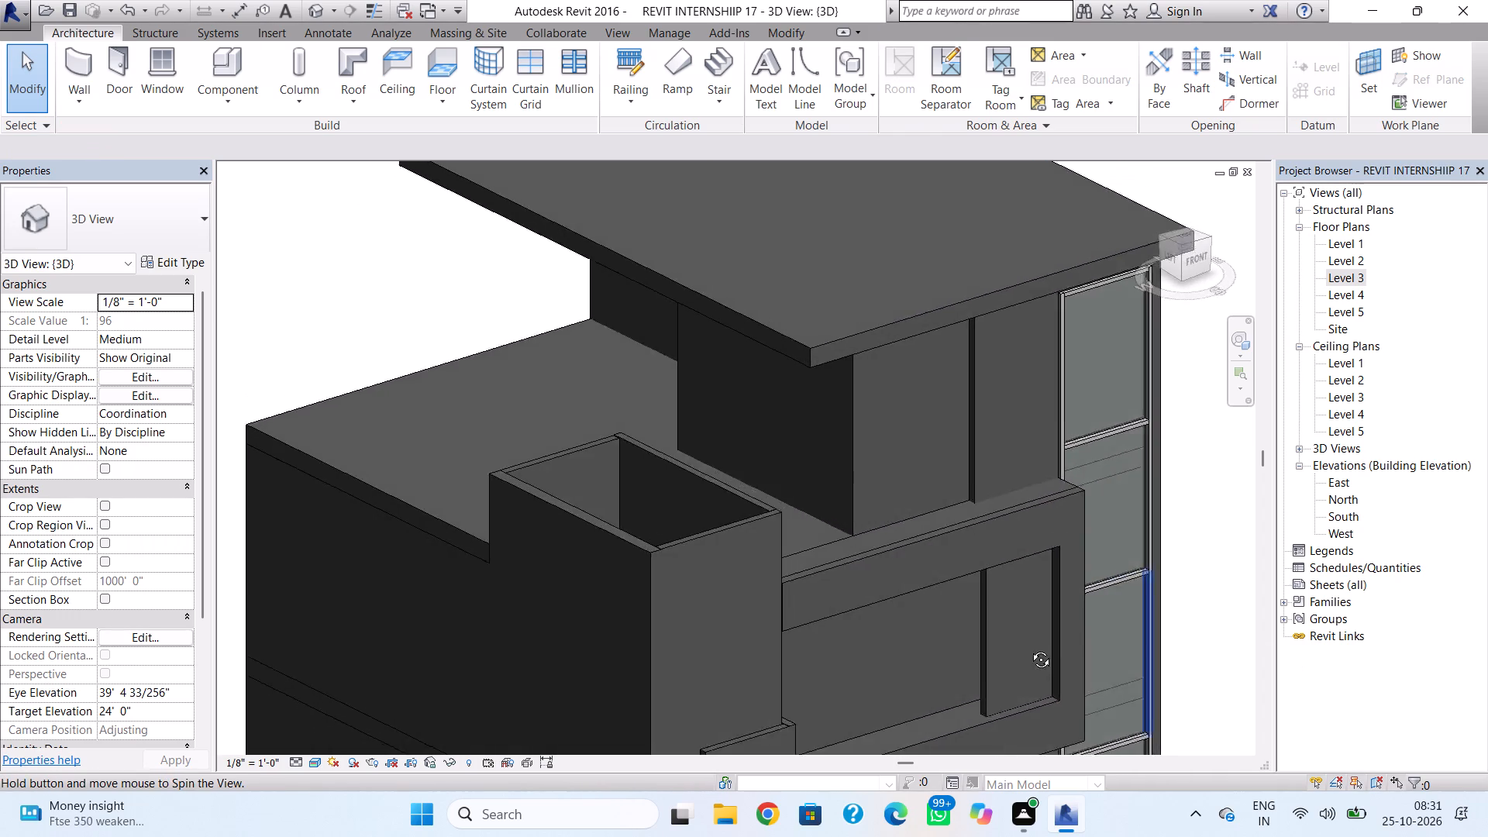
shift+right_drag(1029, 648, 976, 539)
click(988, 546)
scroll(990, 562, up, 7)
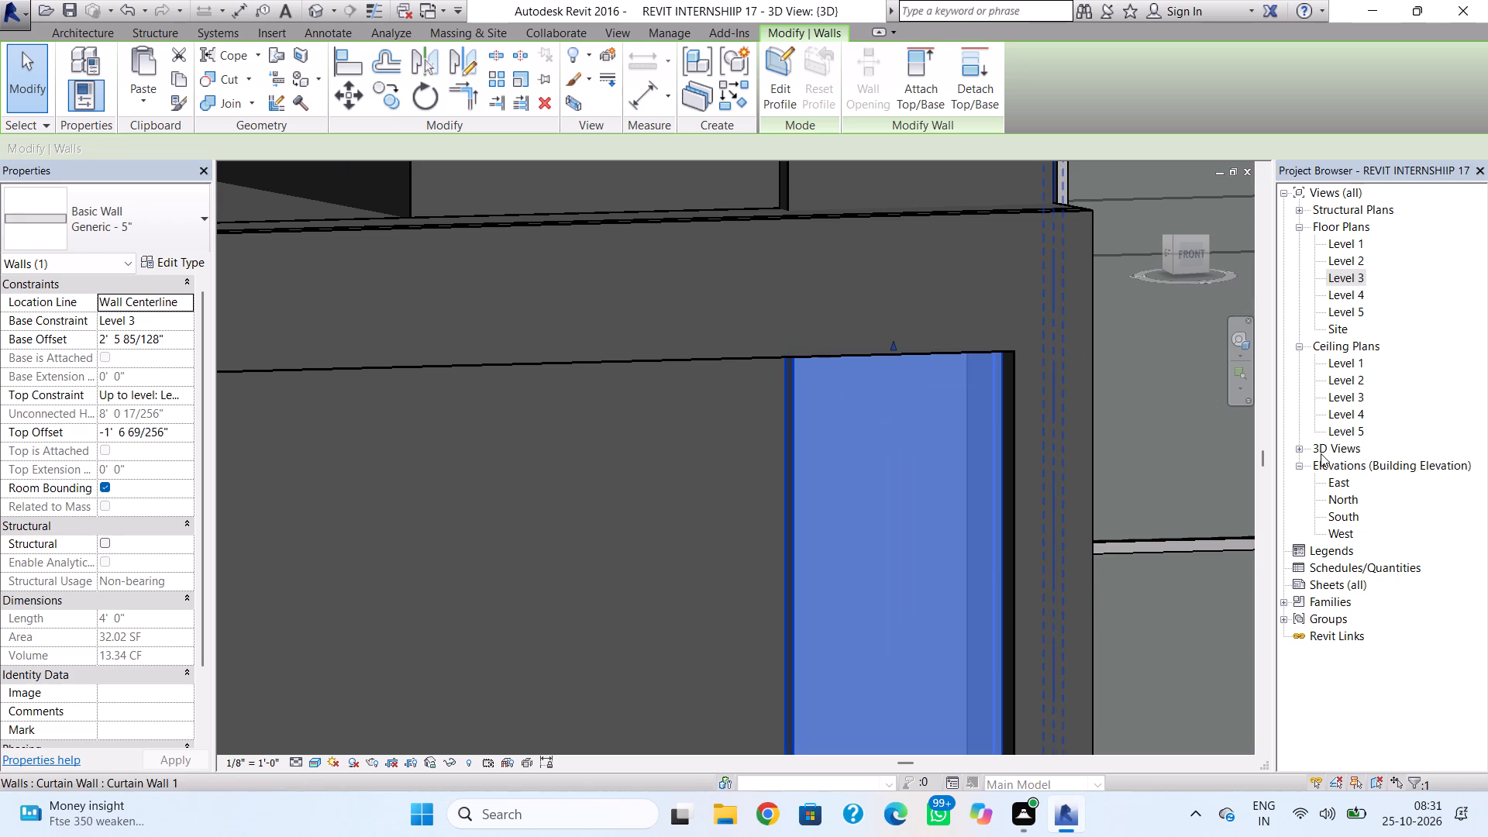
double_click(1352, 279)
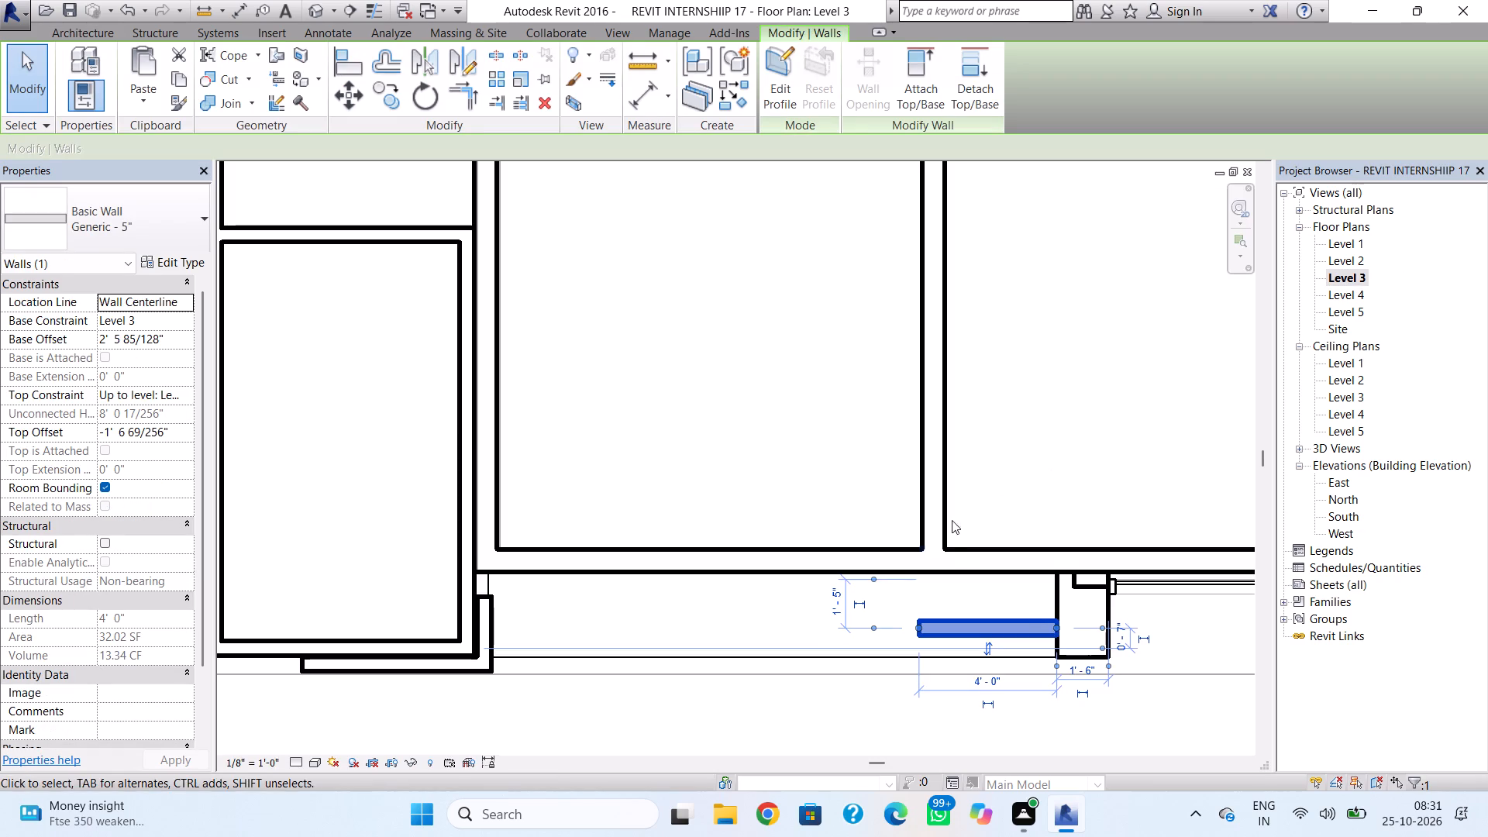
scroll(1028, 620, up, 7)
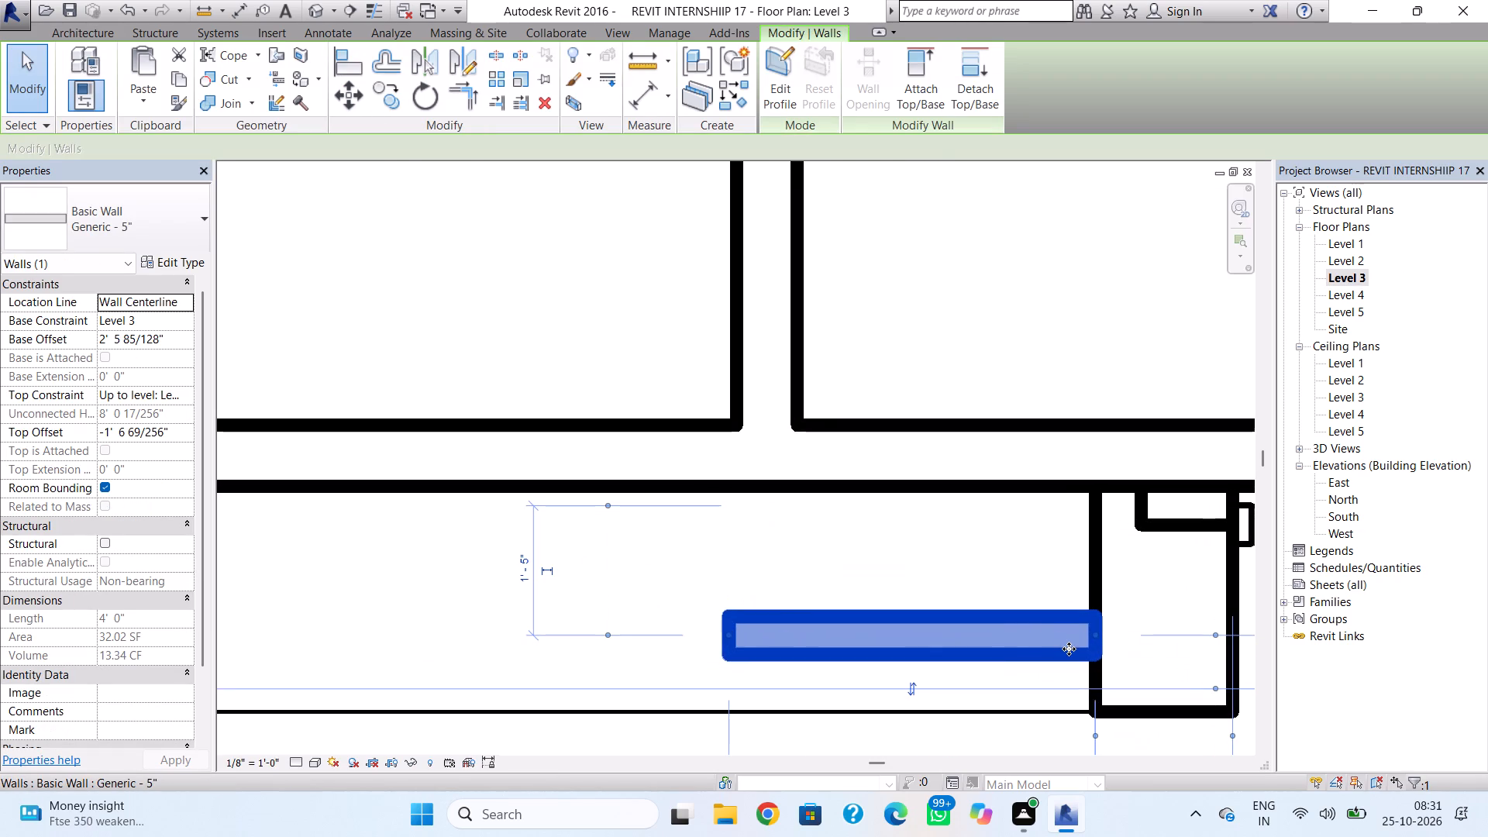
key(Escape)
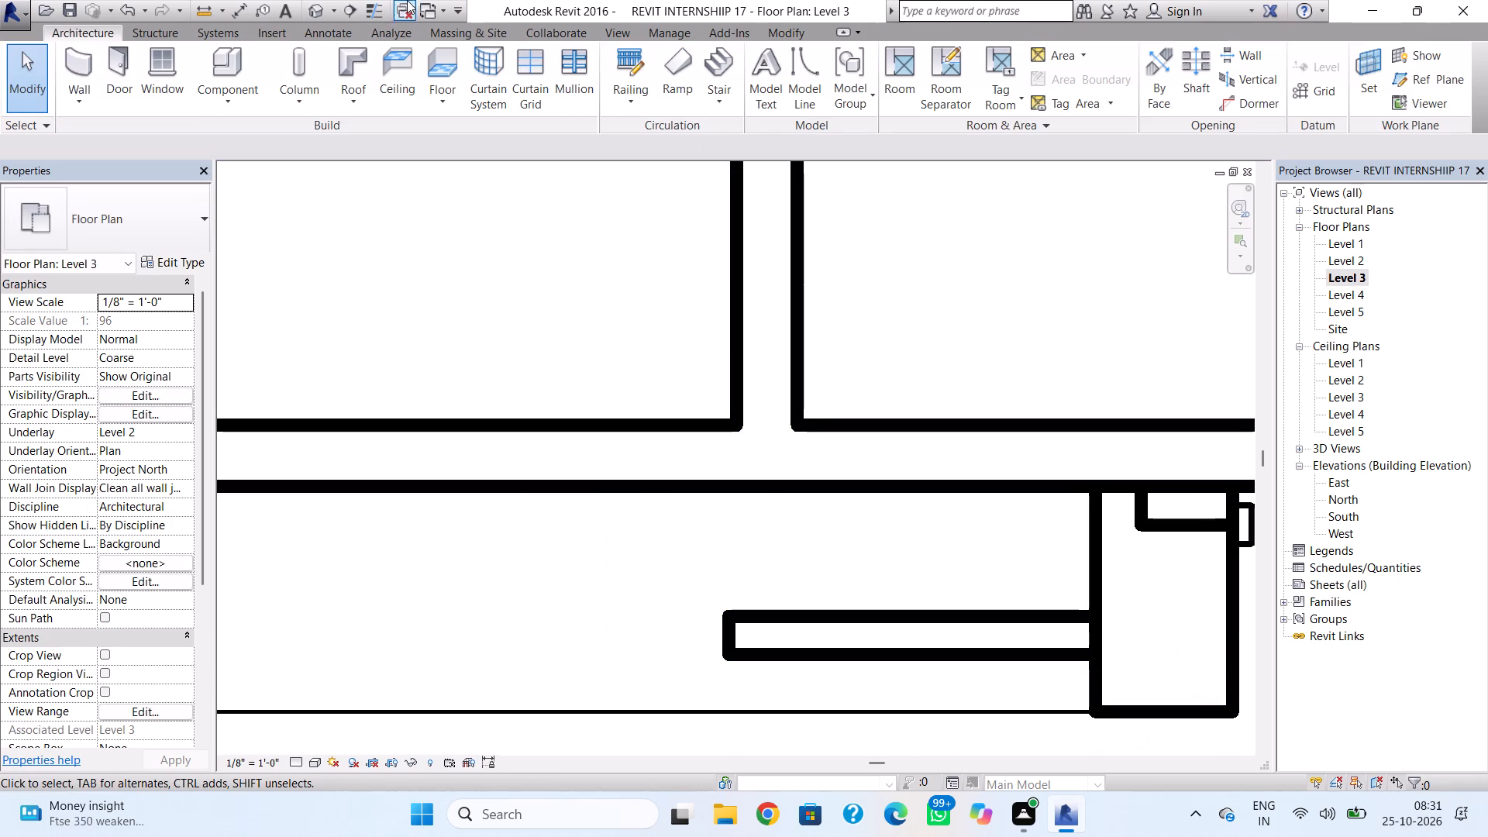
Open the short wall's profile in the 3D front view and sketch two small 6-sided inscribed polygons side by side near its top edge.
click(308, 15)
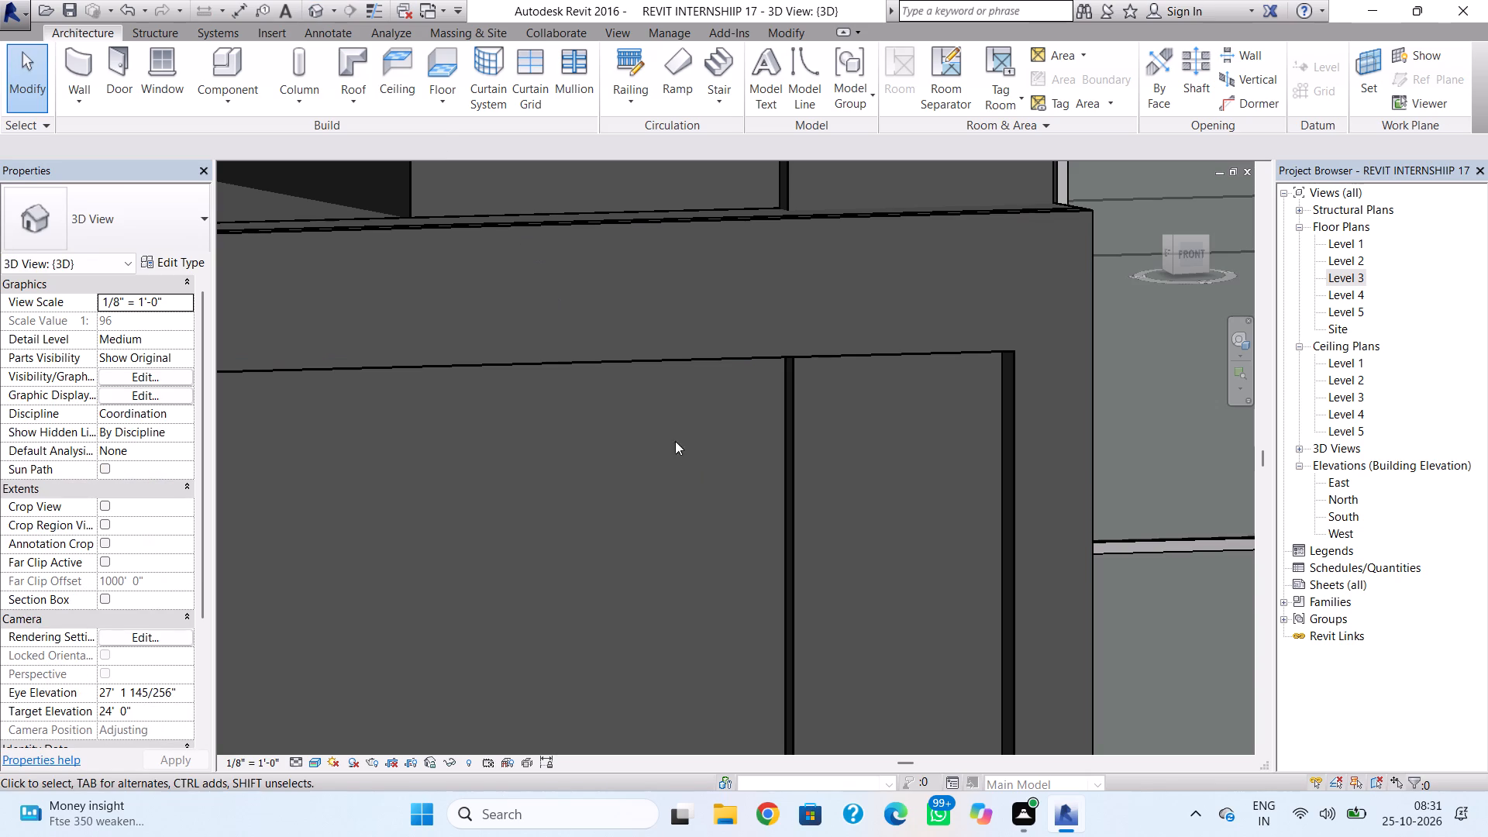
click(794, 526)
click(794, 526)
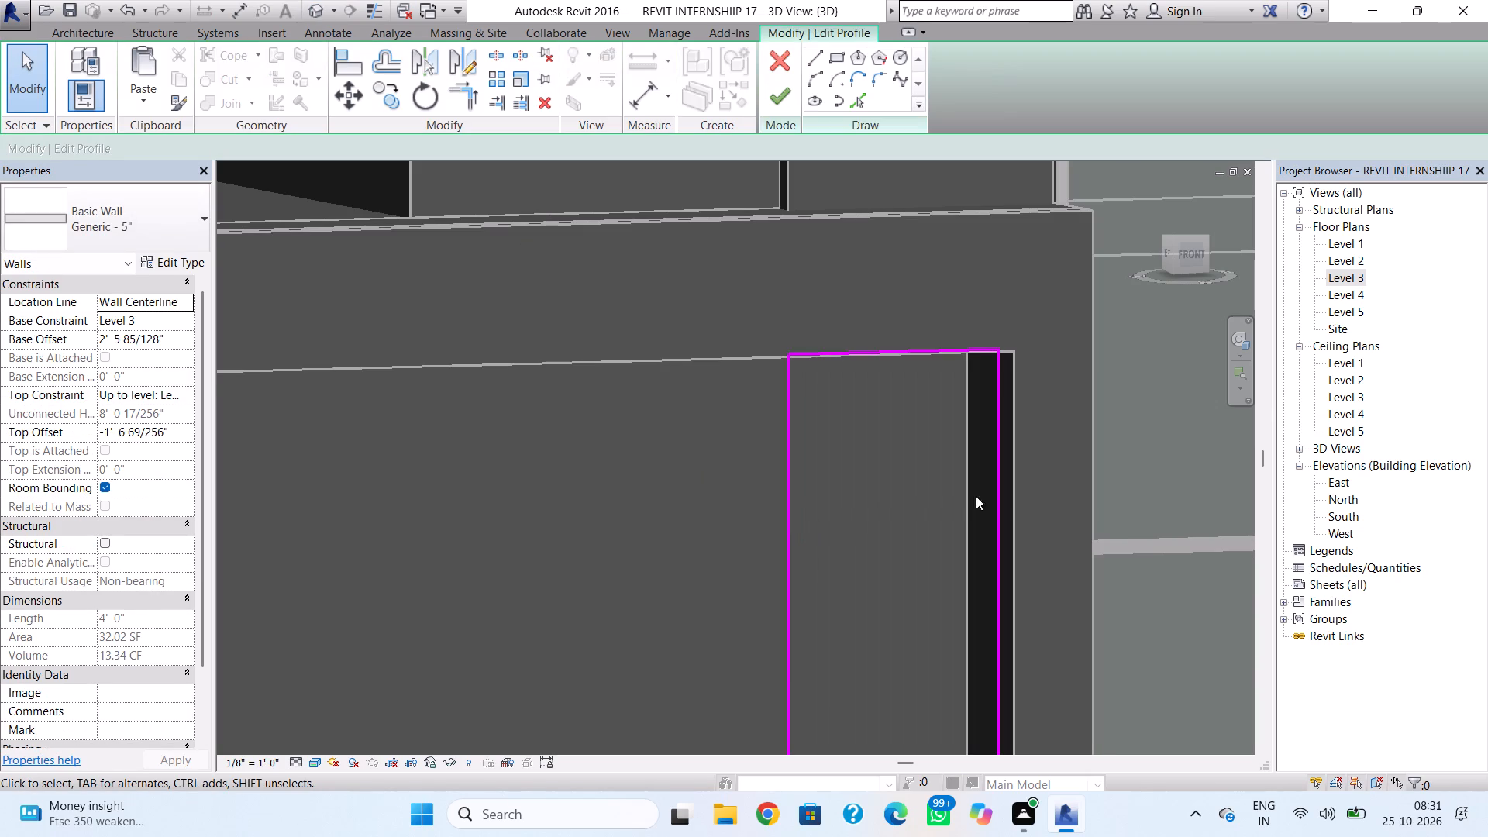
click(1187, 246)
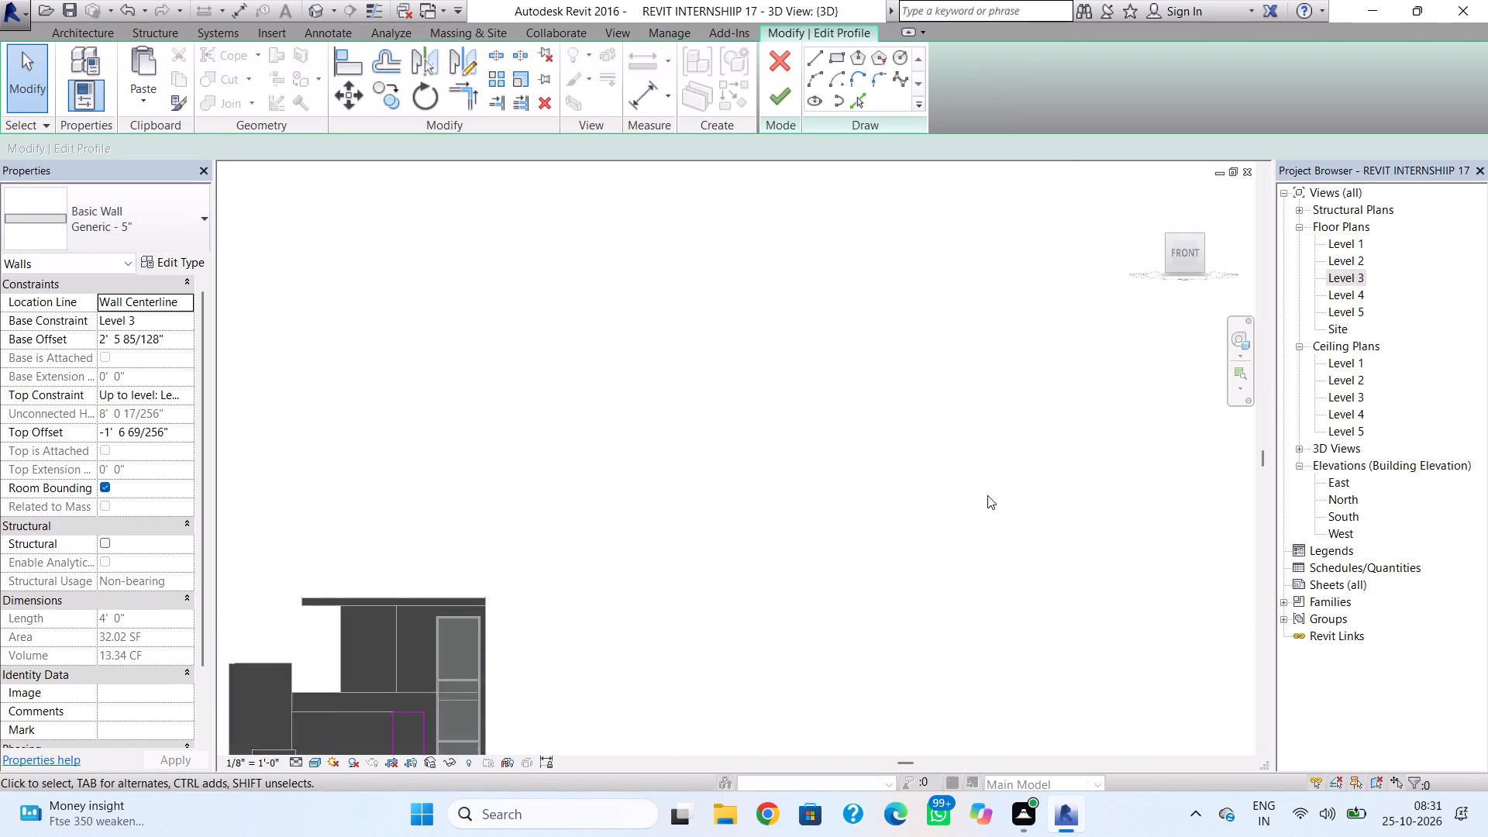
scroll(752, 551, up, 2)
scroll(766, 487, up, 3)
middle_drag(770, 497, 794, 624)
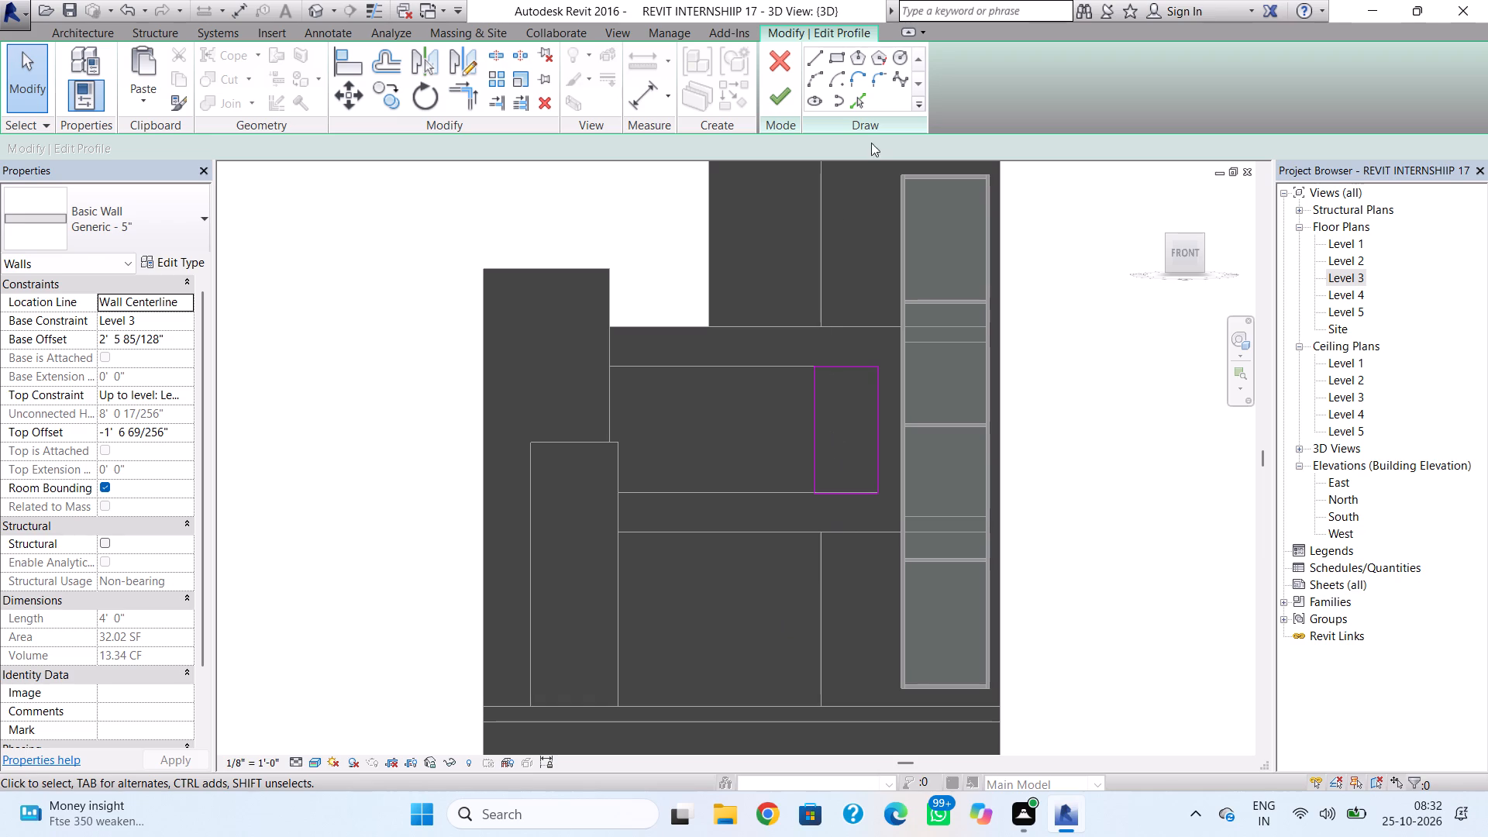
click(863, 61)
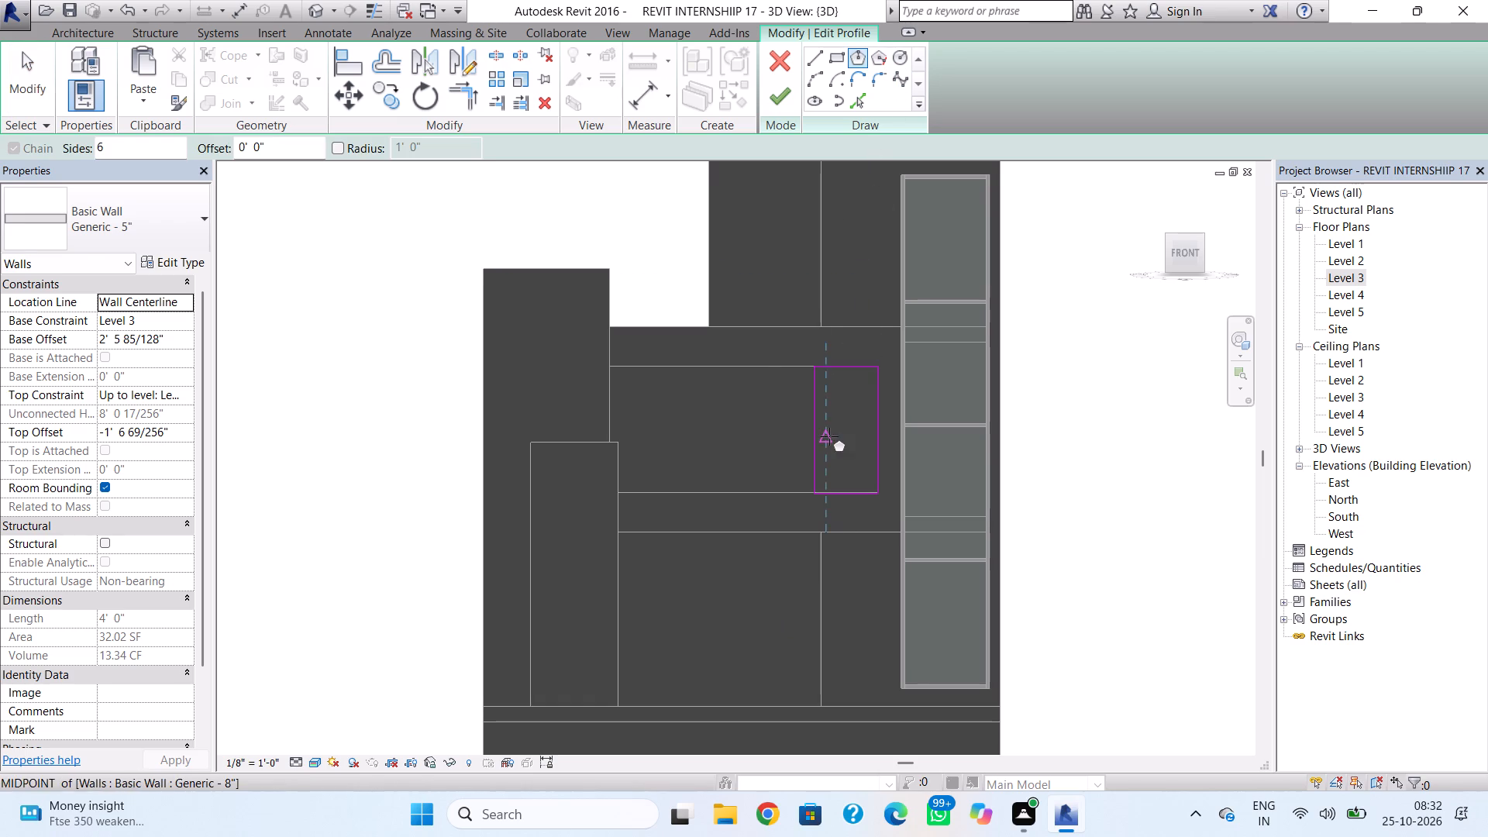
scroll(832, 413, up, 4)
click(830, 358)
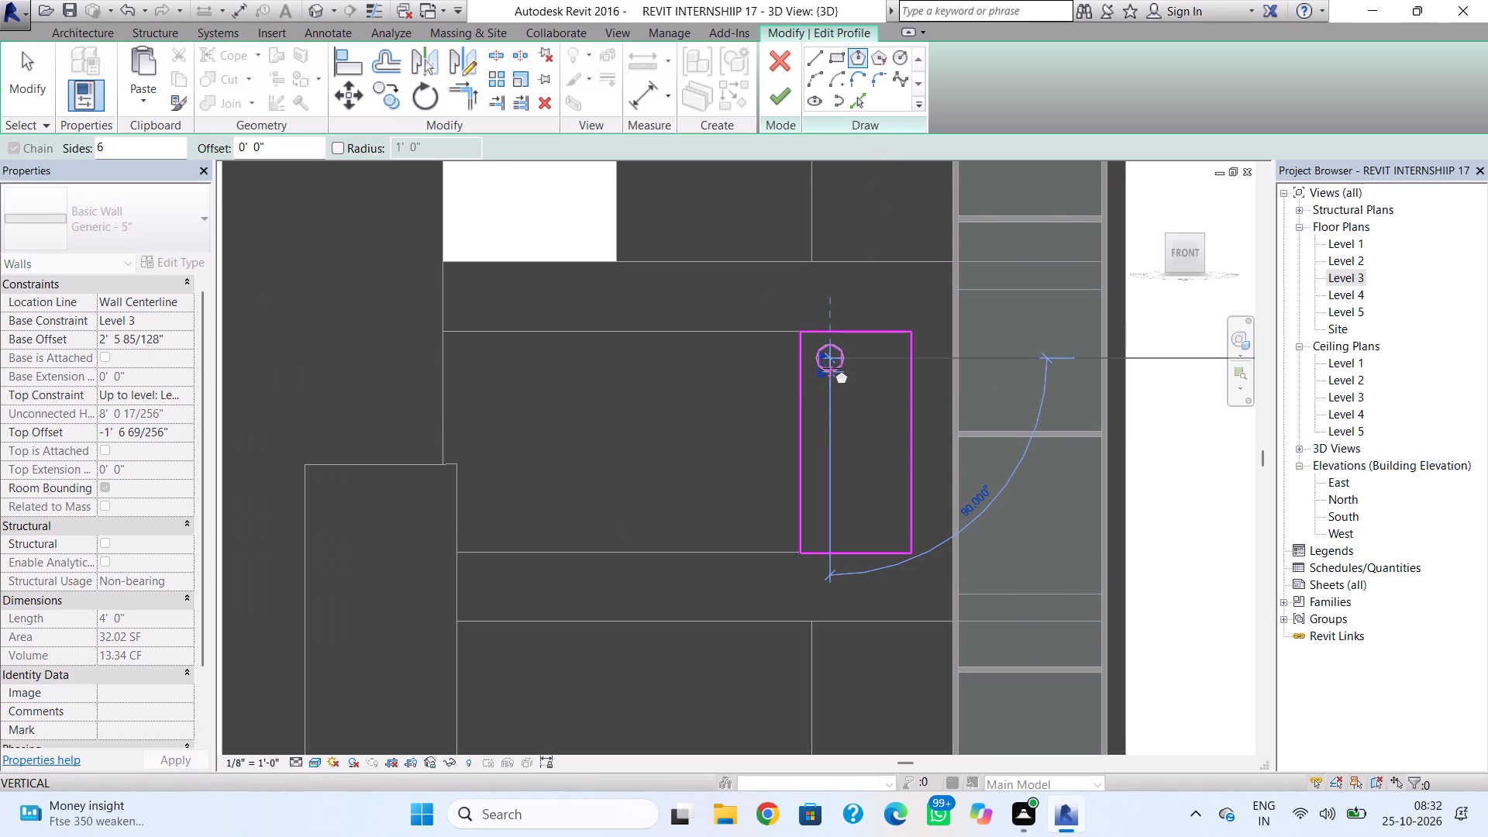
click(832, 368)
click(868, 356)
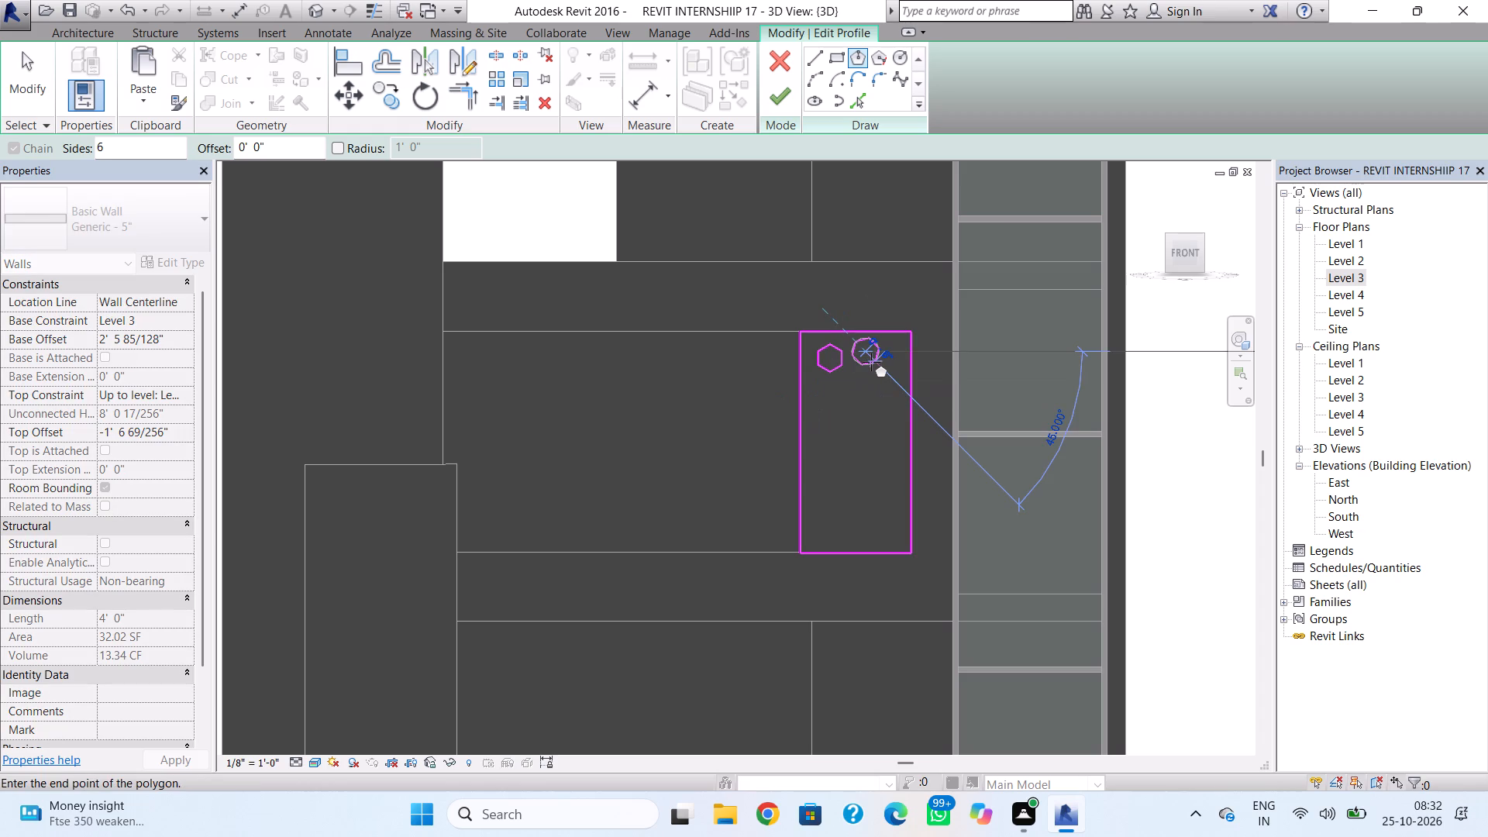
key(Escape)
click(871, 362)
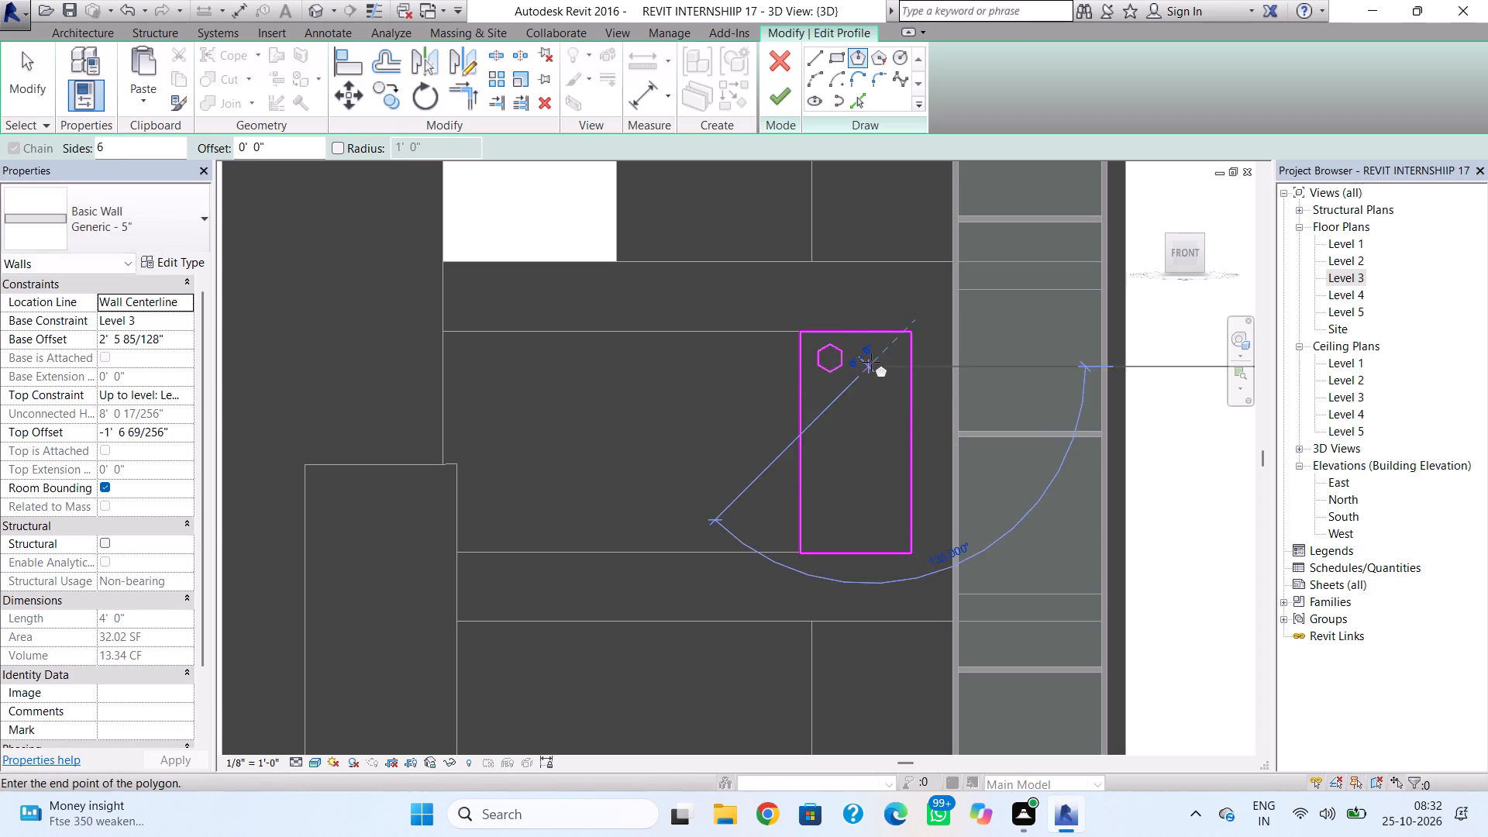
click(874, 374)
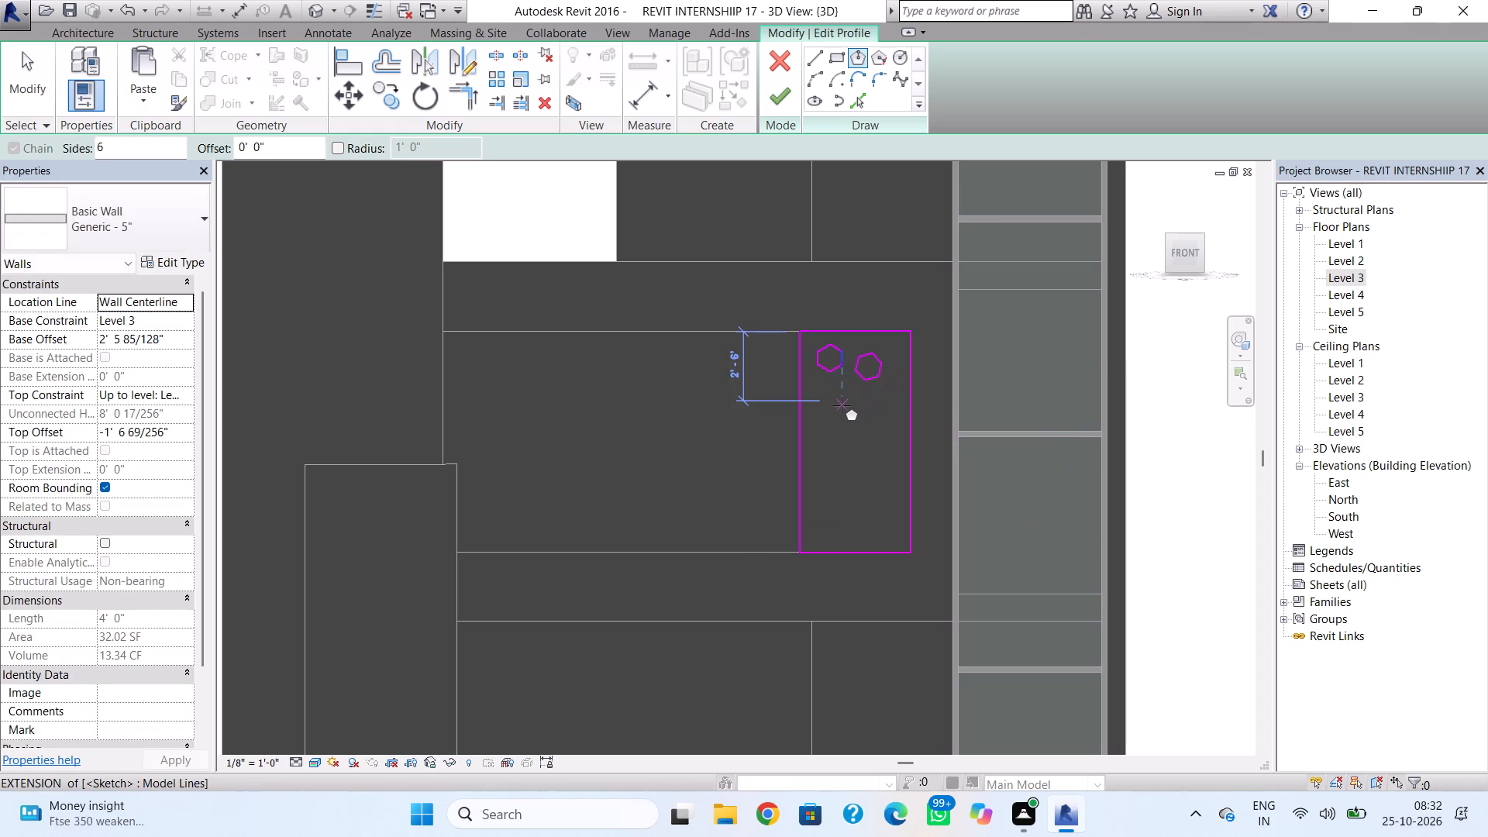
Sketch a second row of two small 6-sided inscribed polygons below the first pair in the short wall's profile.
click(830, 408)
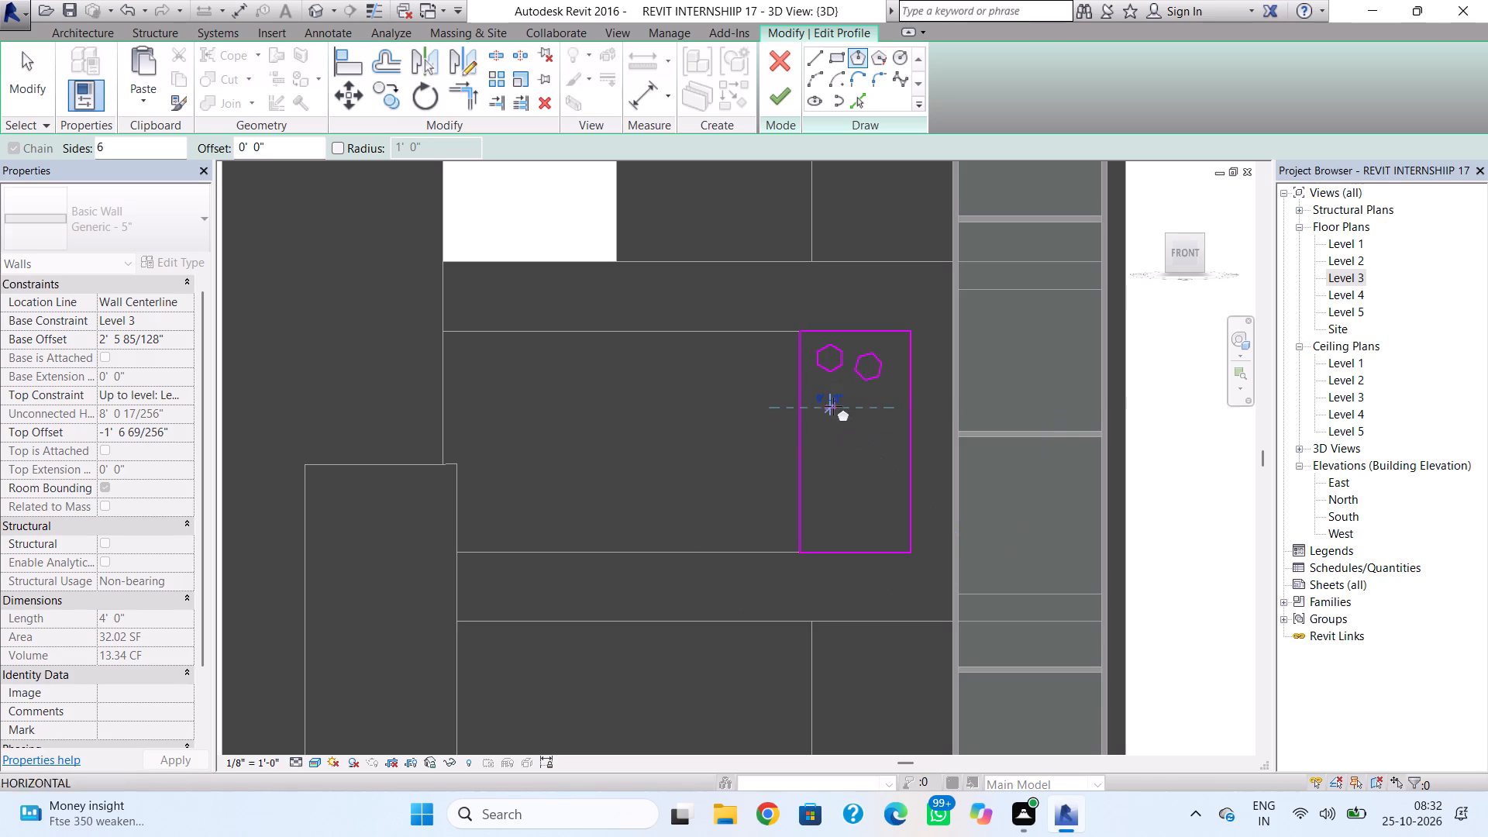
scroll(834, 407, up, 4)
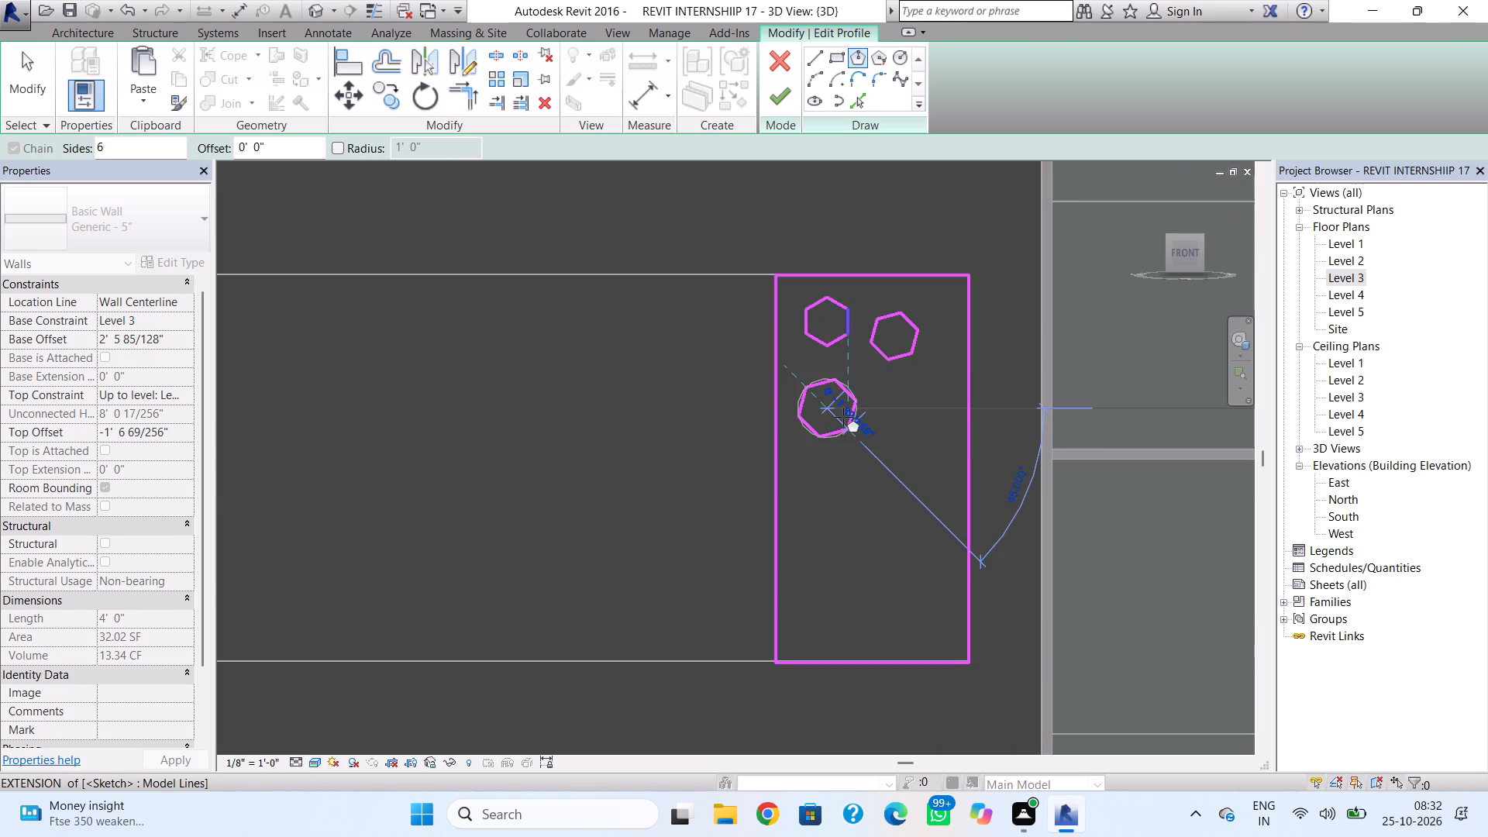
scroll(839, 412, up, 3)
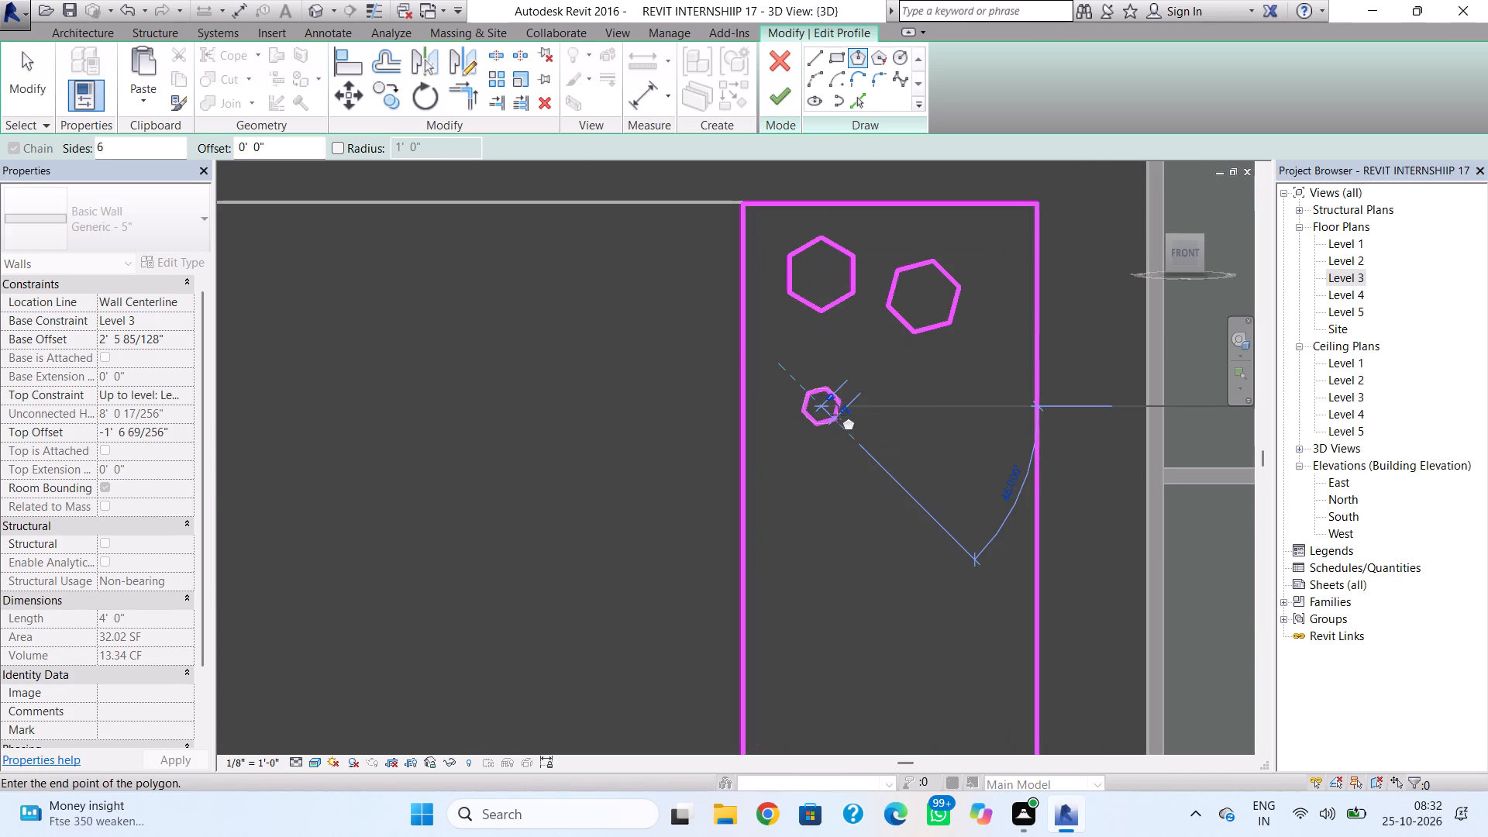
click(843, 426)
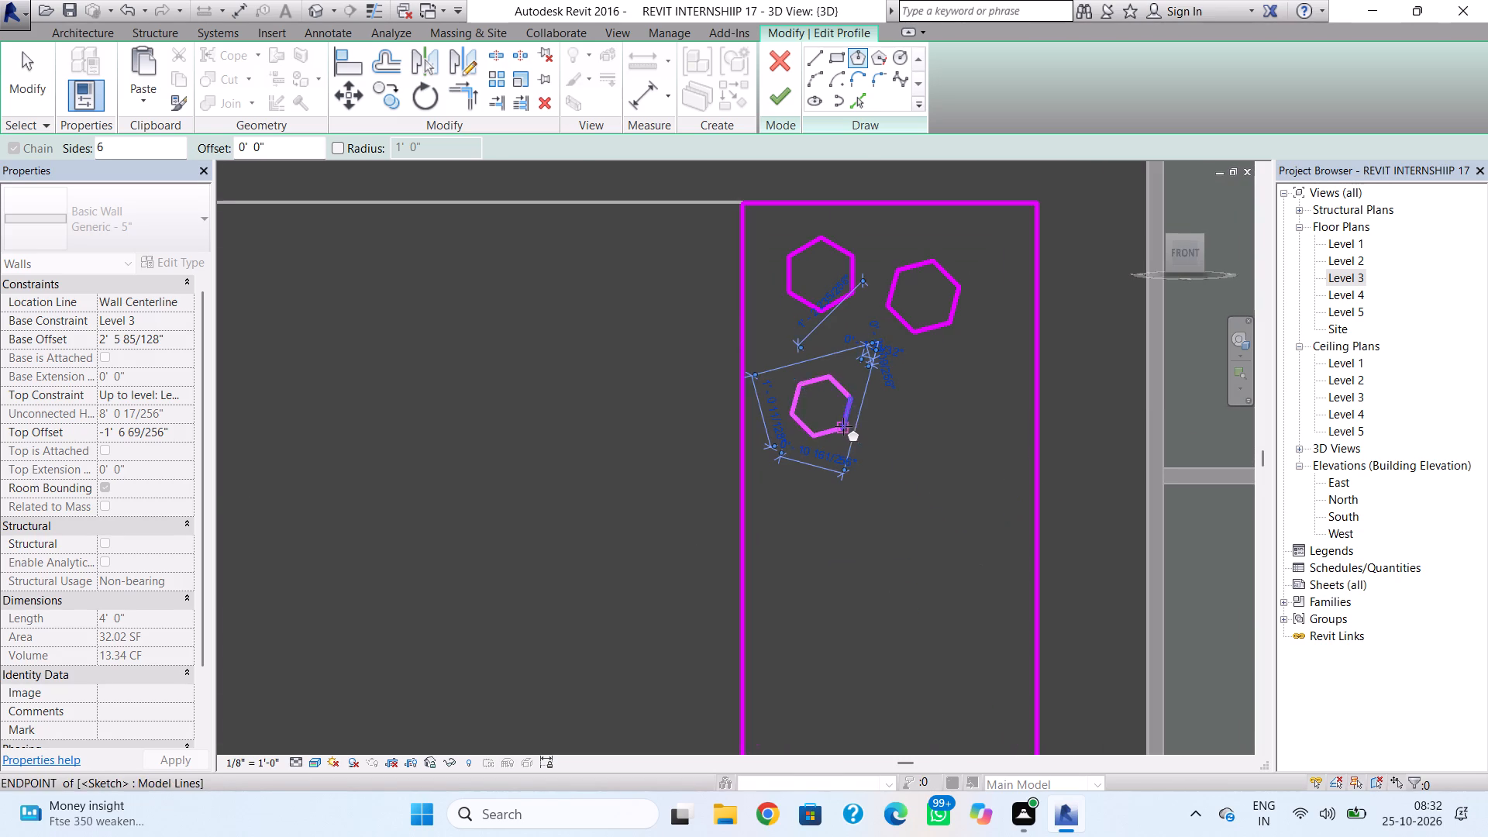
click(905, 403)
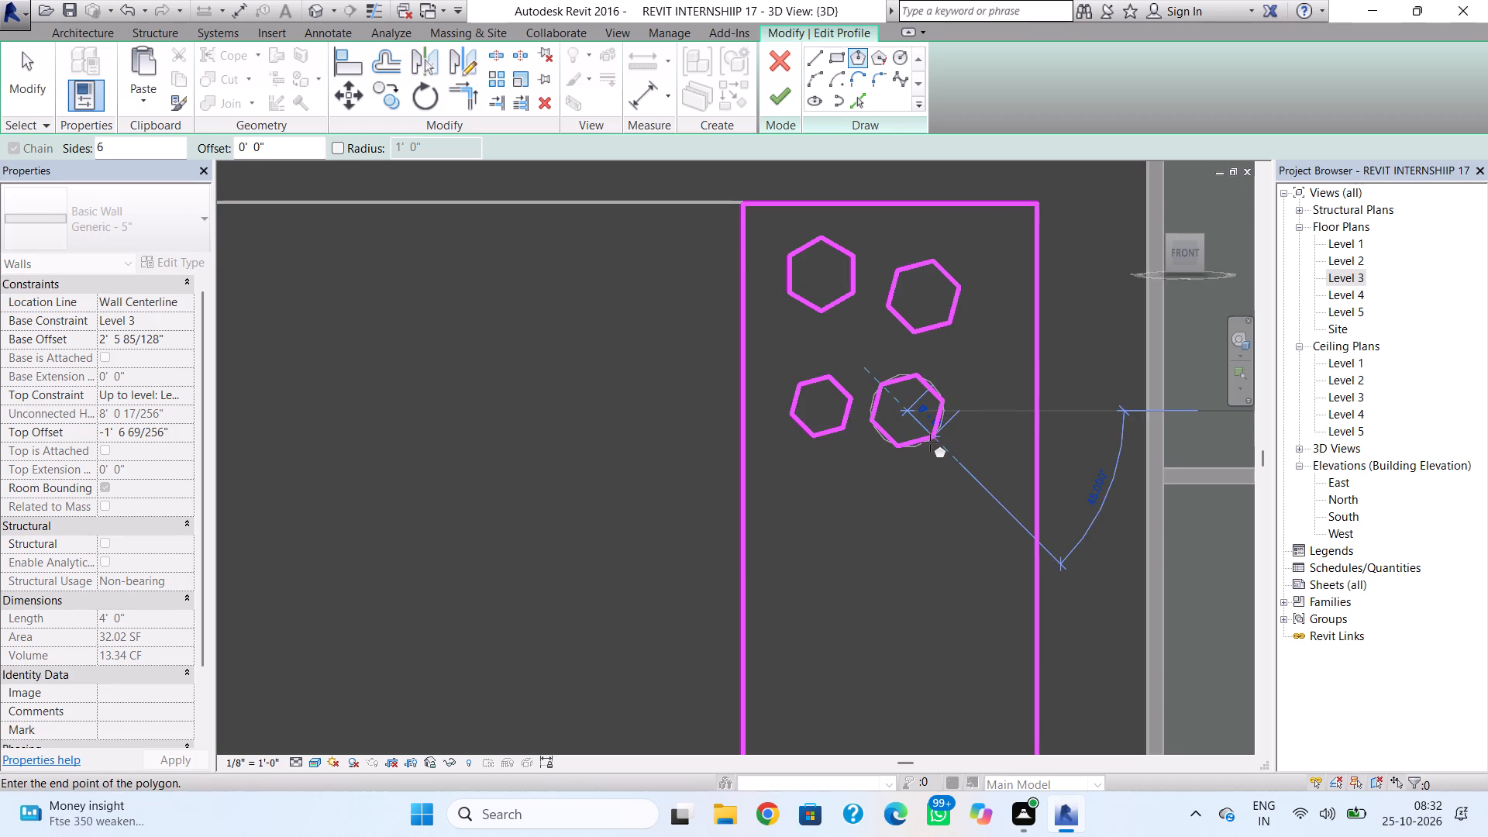
scroll(953, 492, up, 3)
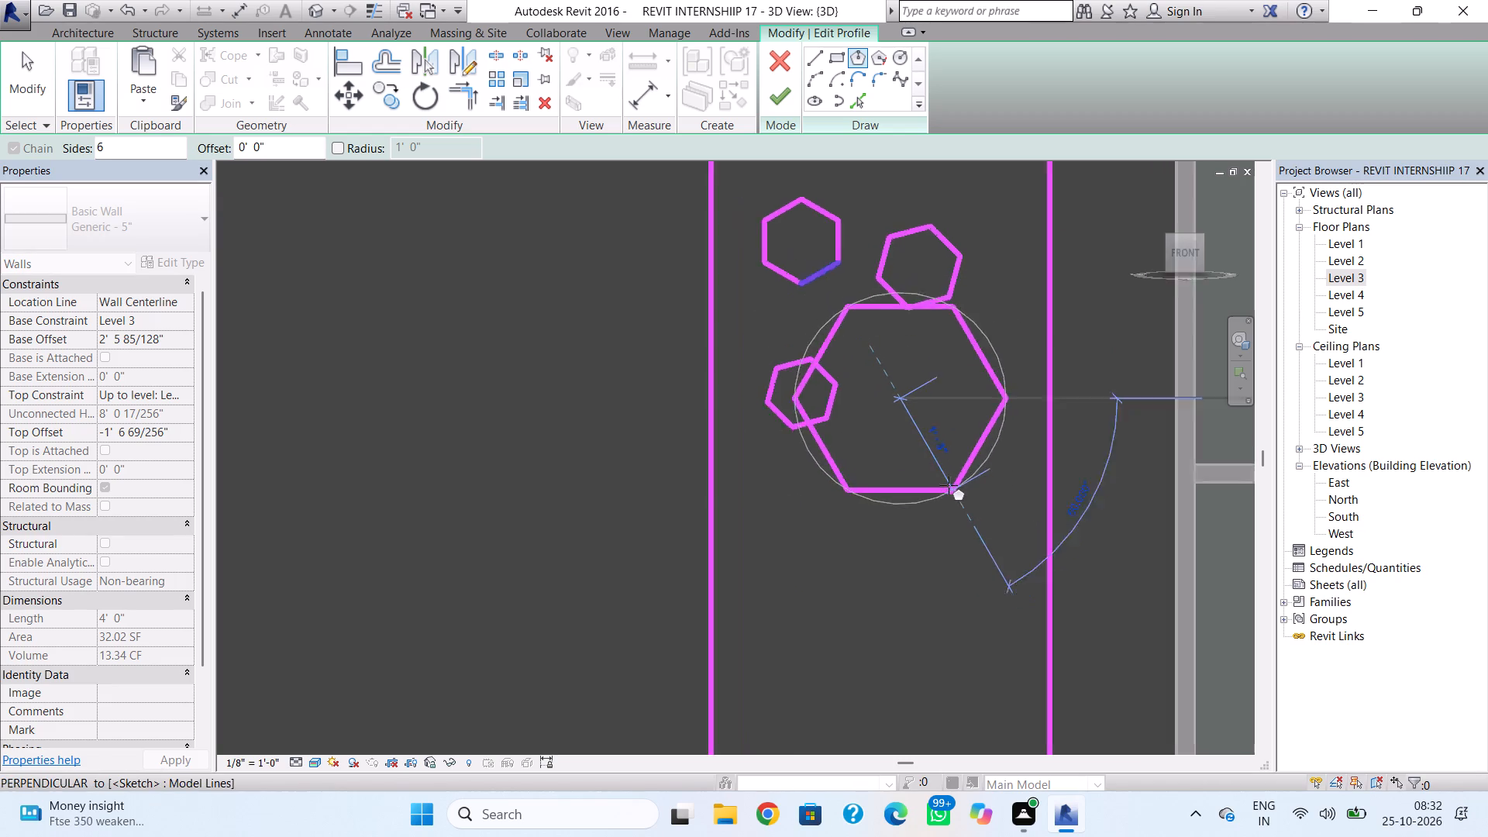
scroll(939, 457, up, 4)
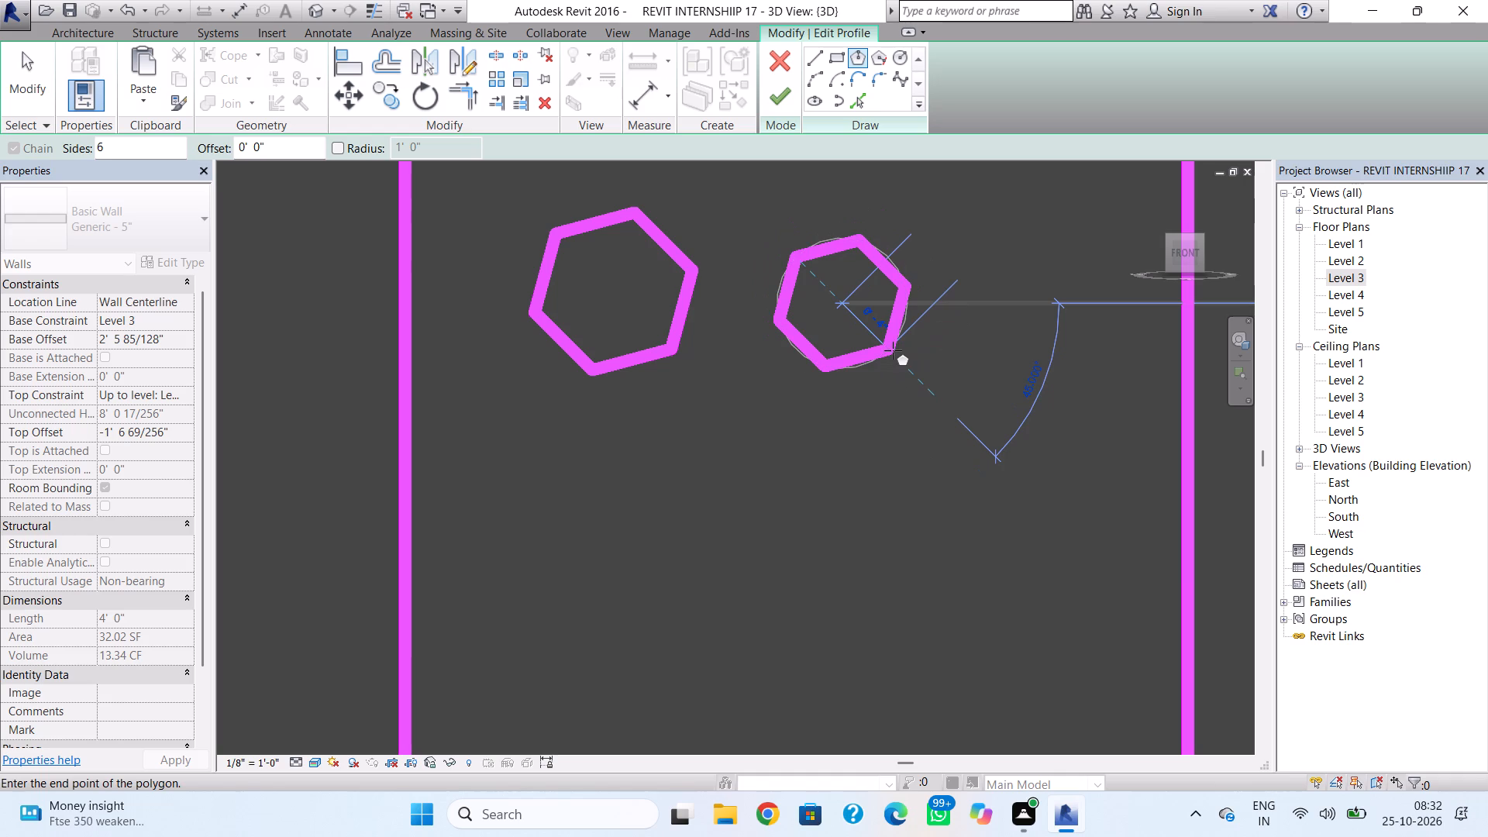
click(894, 351)
click(992, 340)
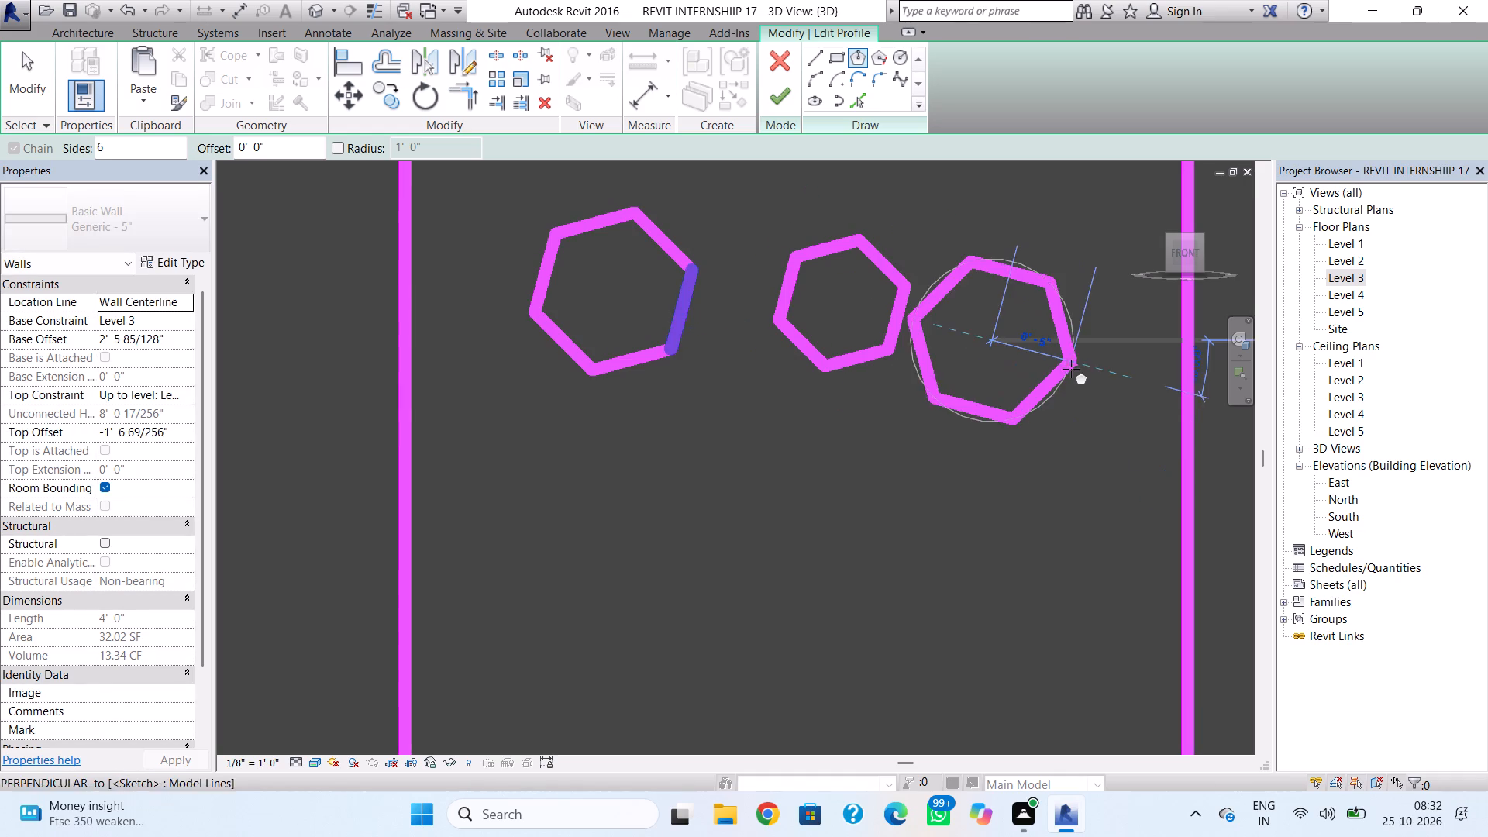
key(Escape)
Sketch a third row of three 6-sided inscribed polygons across the short wall's profile, the one nearest the curtain wall smaller.
scroll(806, 448, down, 1)
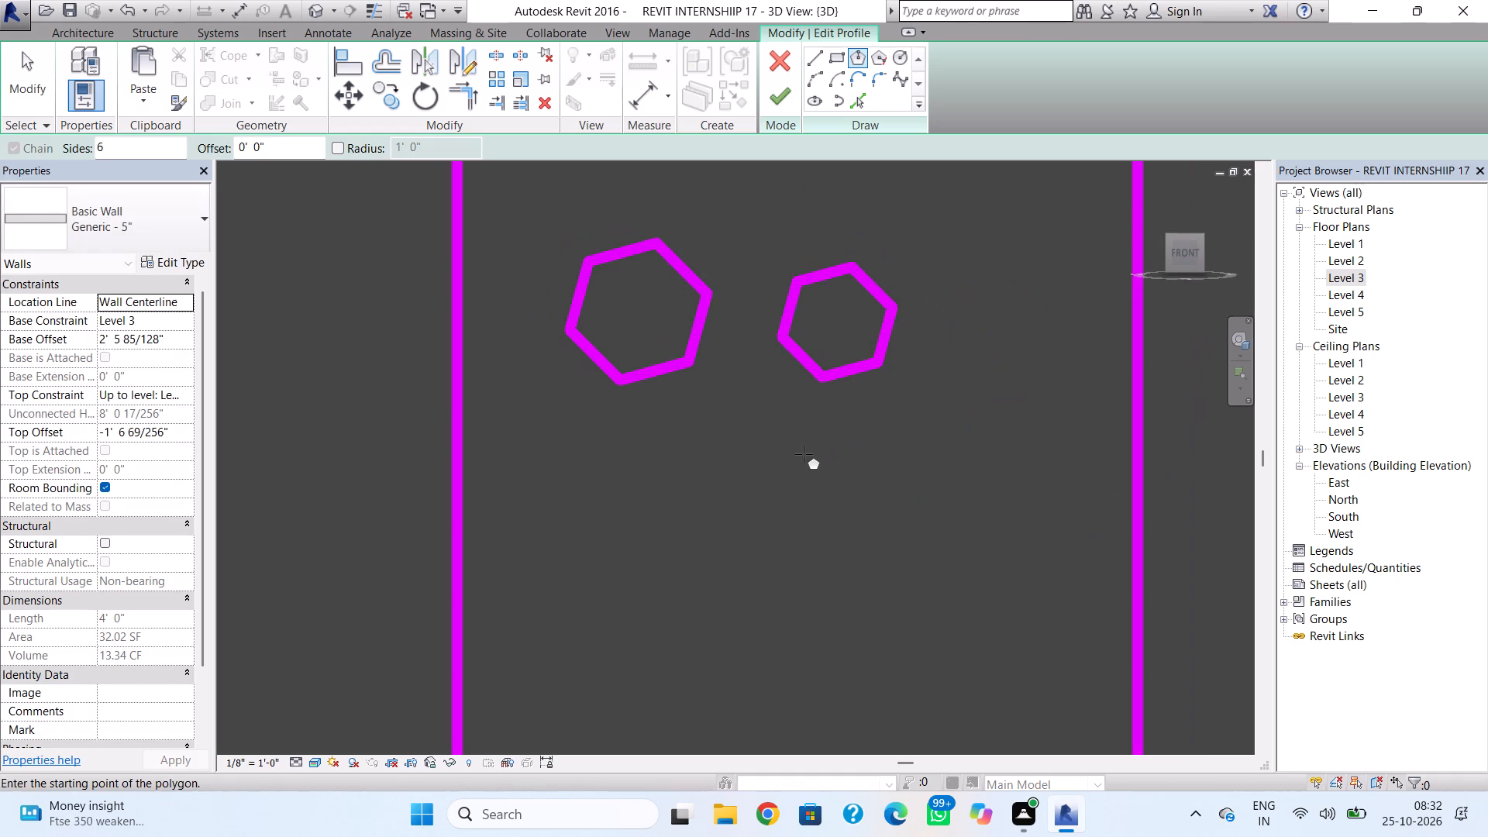
middle_drag(817, 456, 887, 384)
click(686, 467)
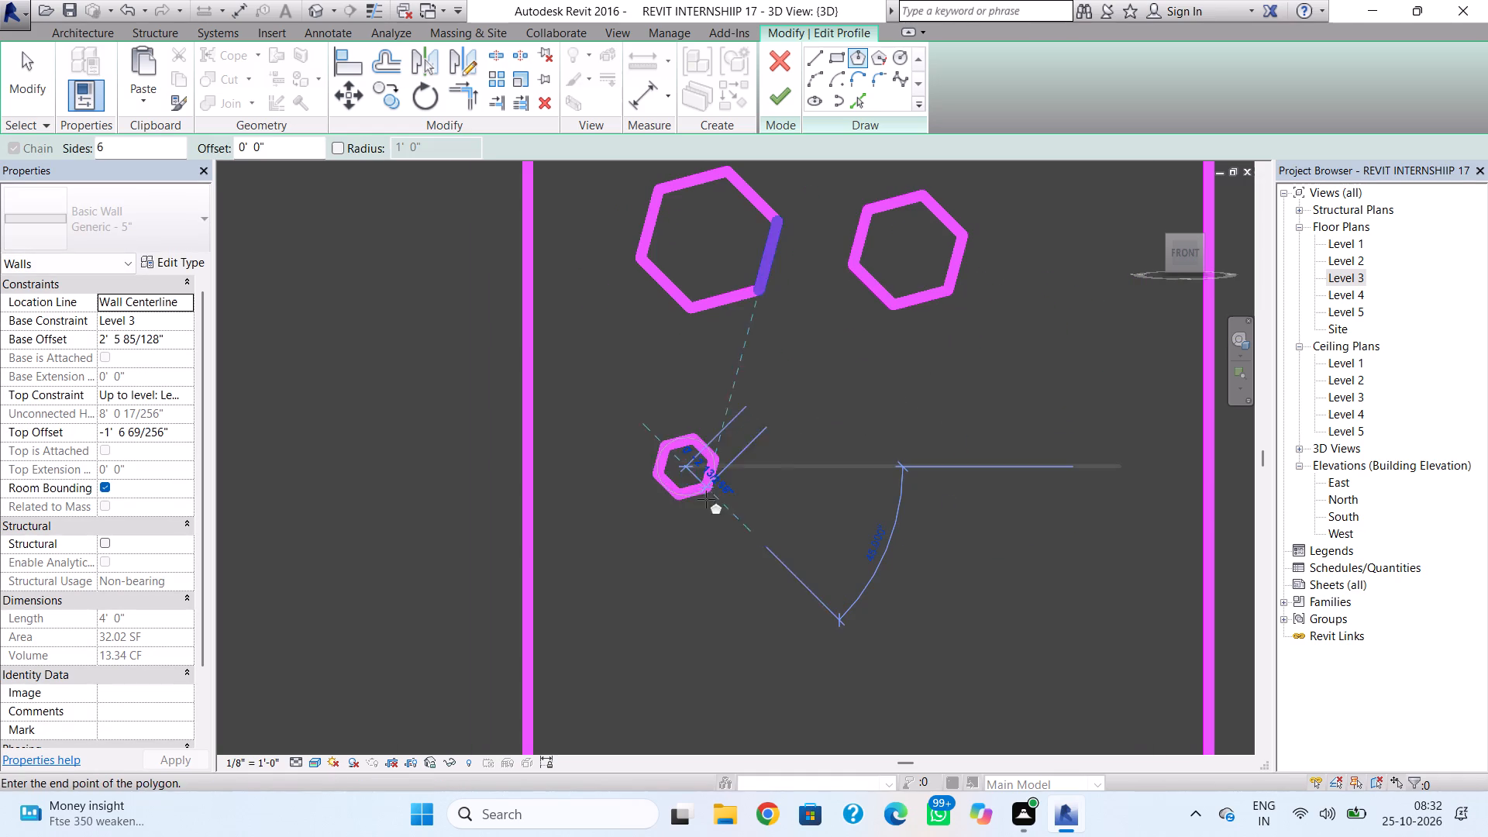
click(730, 539)
click(907, 459)
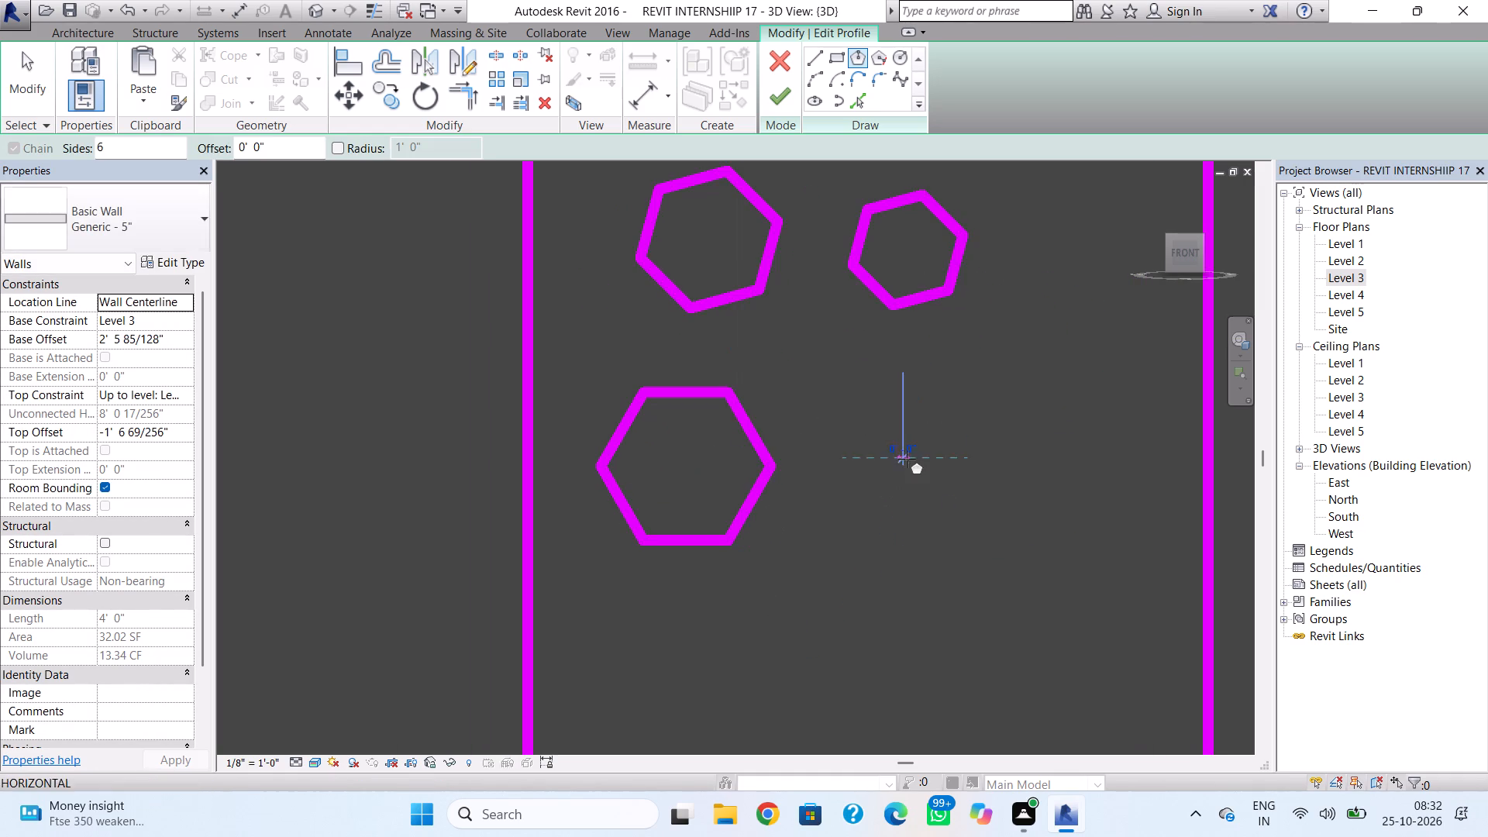
click(950, 522)
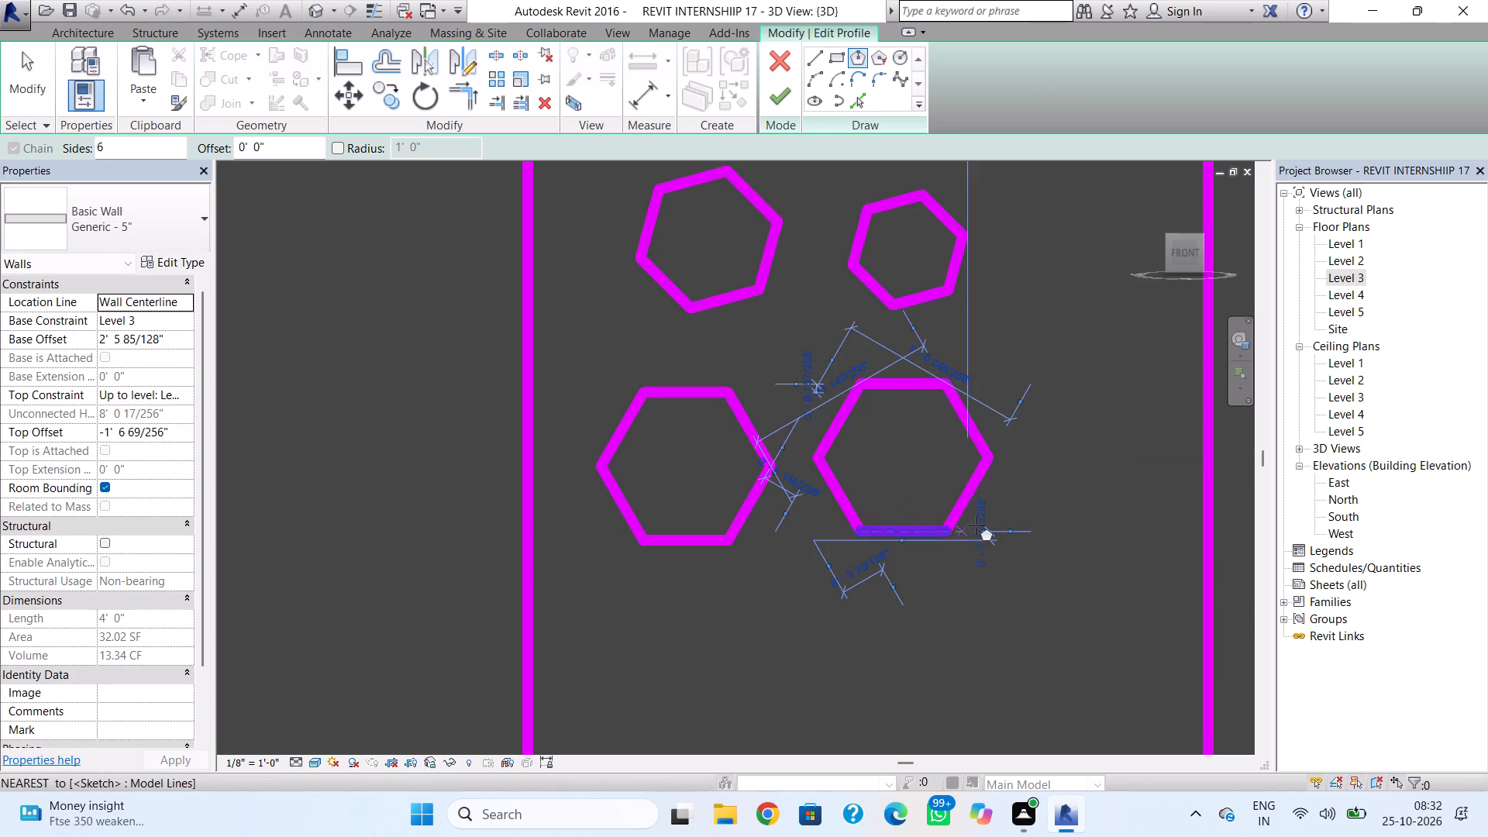
scroll(1047, 508, down, 2)
middle_drag(1040, 480, 1025, 391)
click(1052, 389)
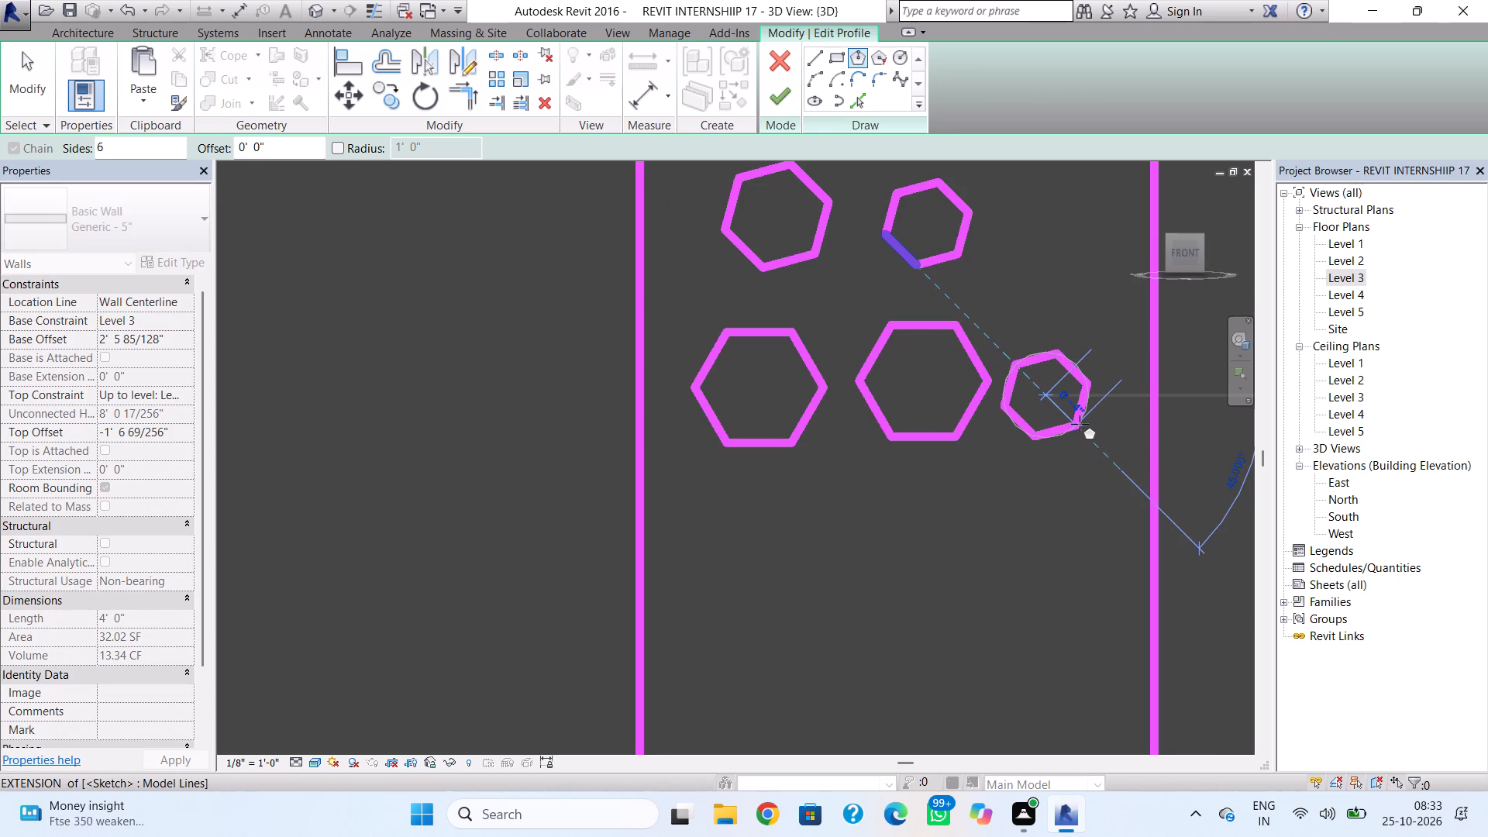
click(1080, 424)
key(Escape)
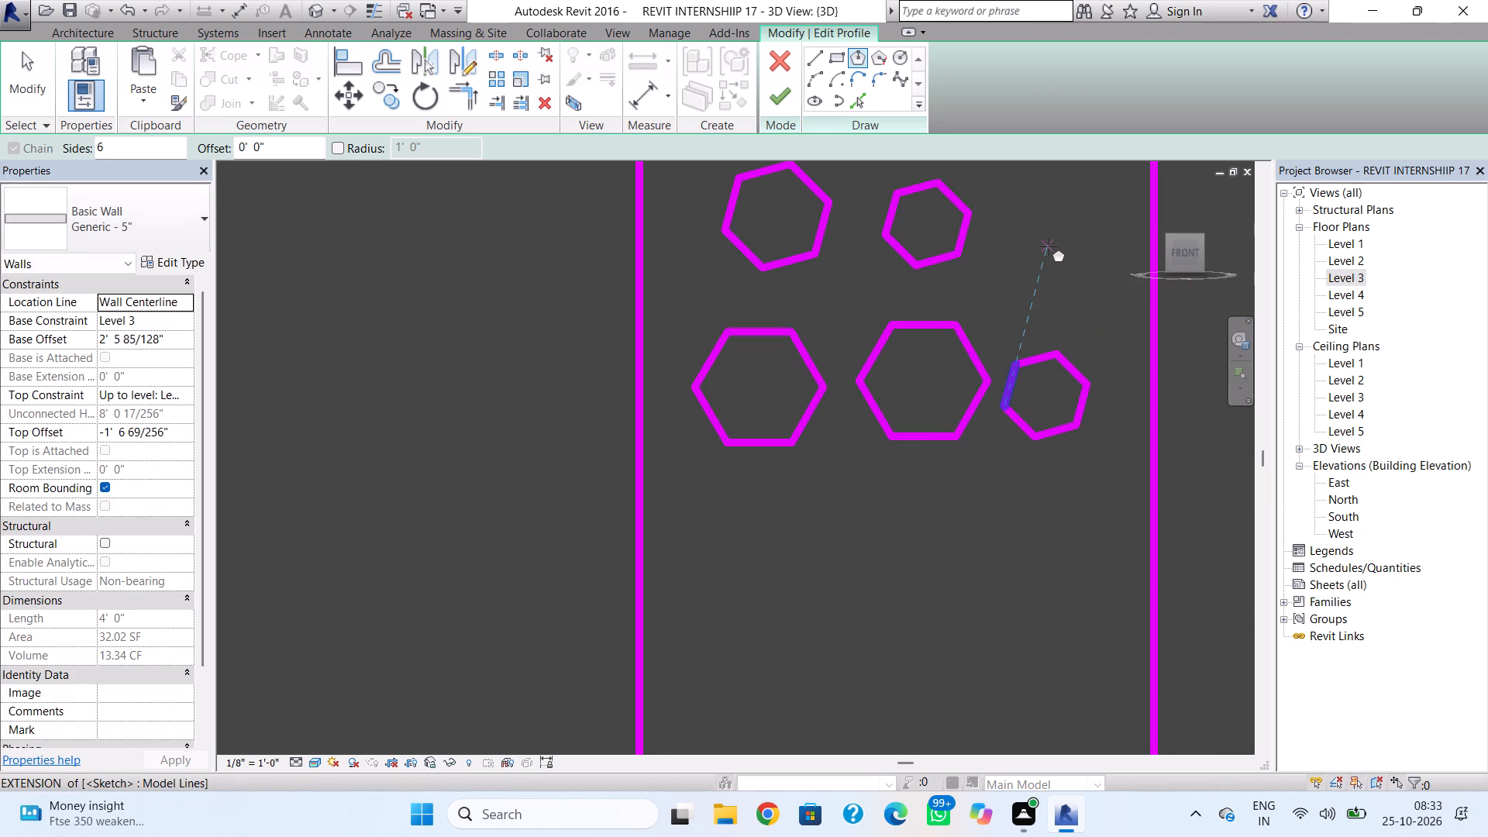
Add a third 6-sided inscribed polygon at the curtain-wall end of each of the short wall's top two rows, the topmost one smaller.
click(1054, 241)
click(1083, 279)
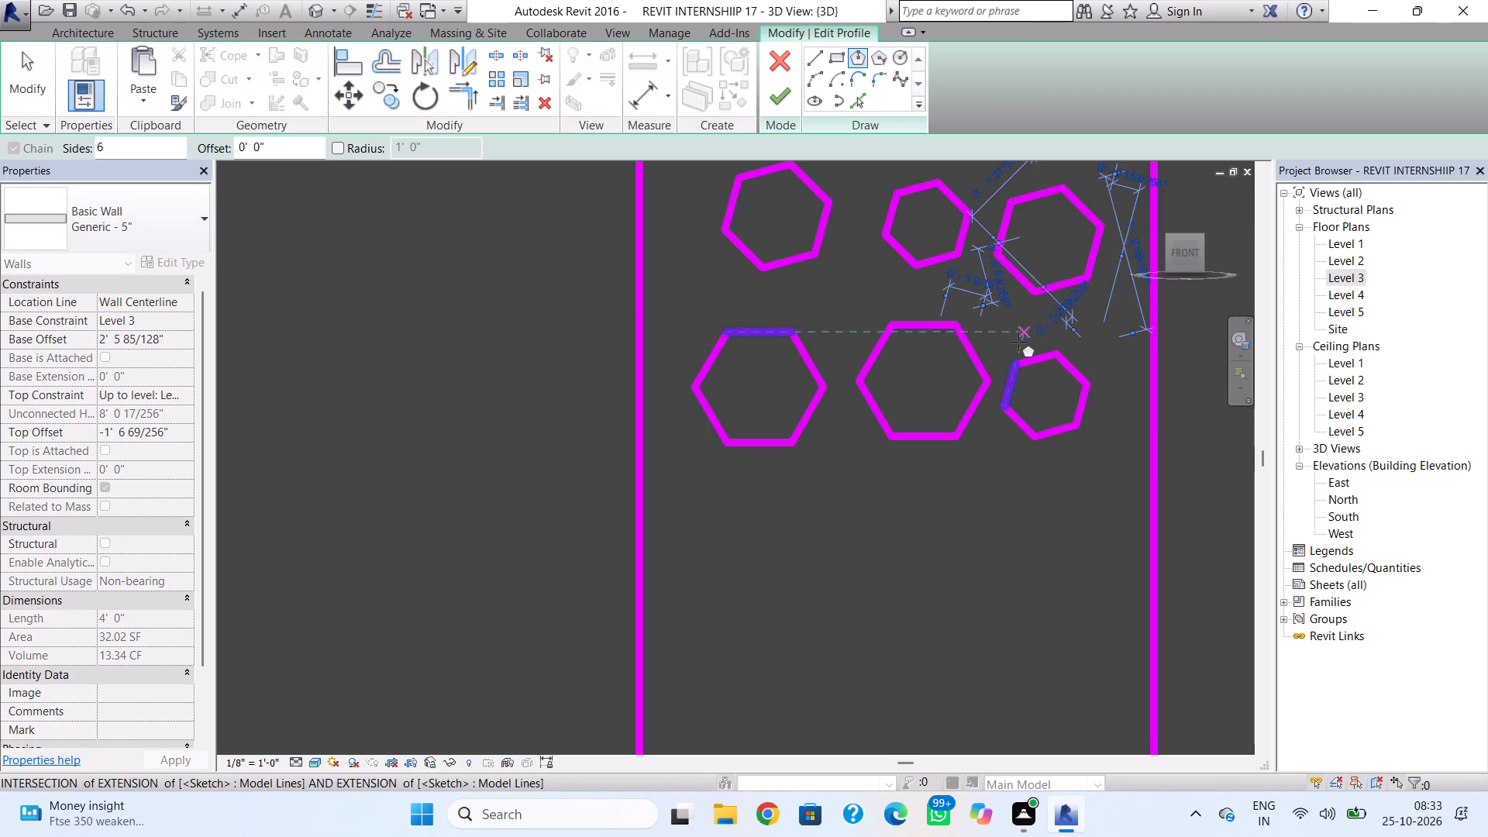
scroll(1018, 353, down, 2)
middle_drag(995, 467, 952, 550)
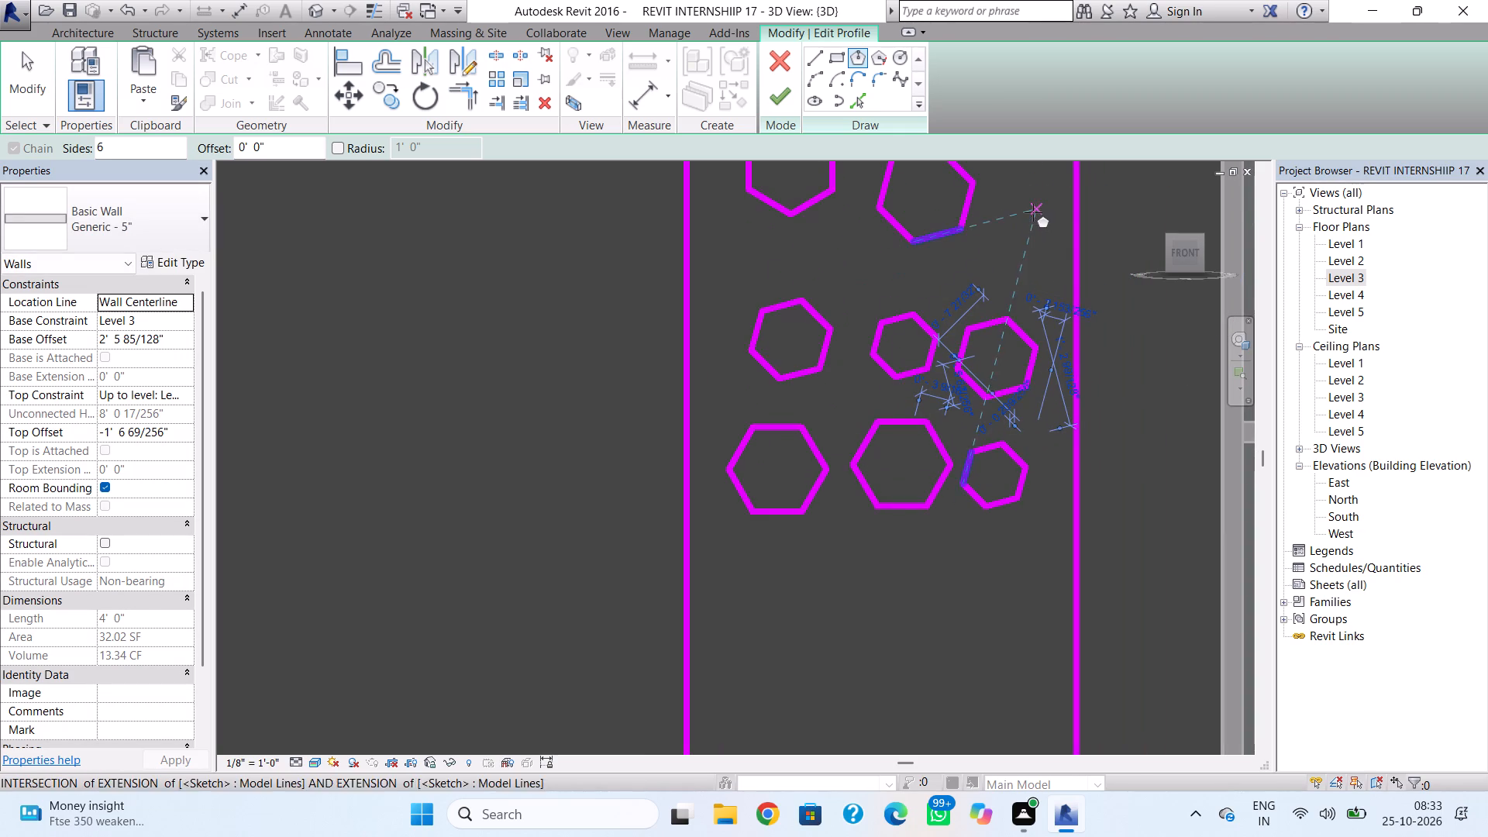
click(1033, 212)
click(1045, 235)
key(Escape)
Sketch a fourth row of three 6-sided inscribed polygons below the third row in the short wall's profile.
scroll(954, 354, down, 2)
middle_drag(953, 359, 956, 288)
click(814, 469)
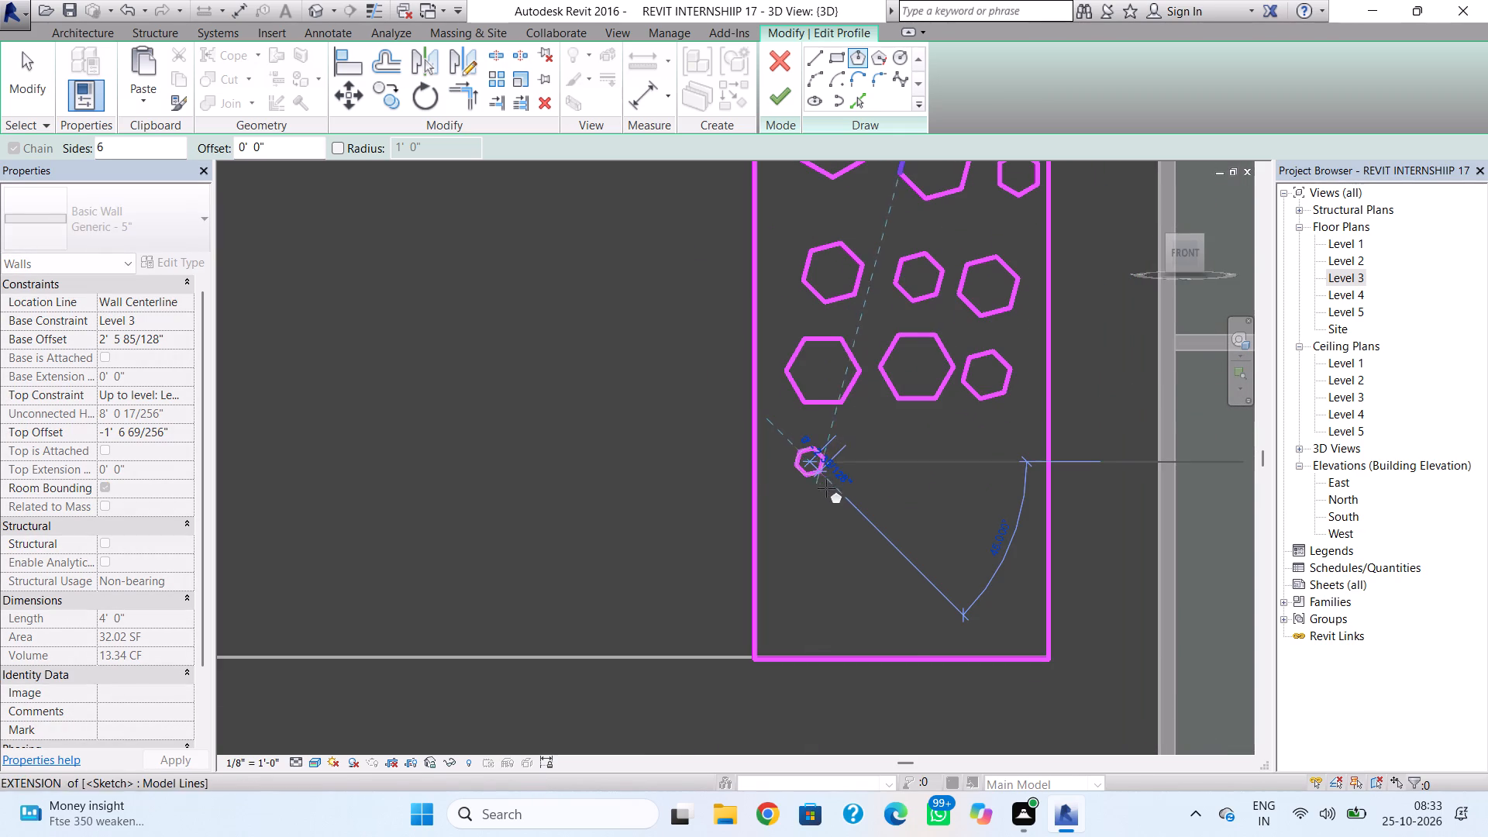
click(828, 495)
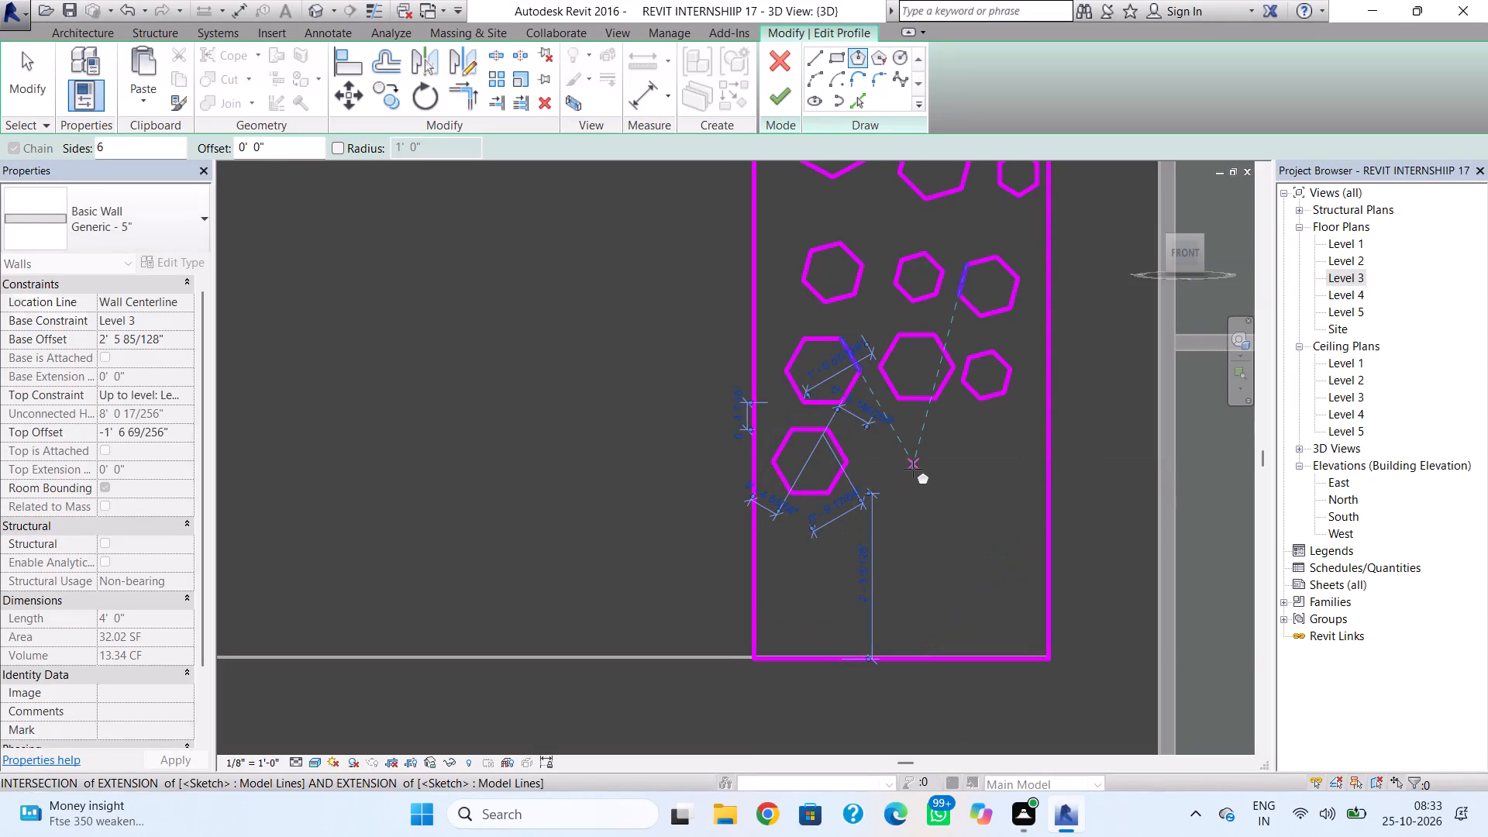
key(Escape)
click(911, 467)
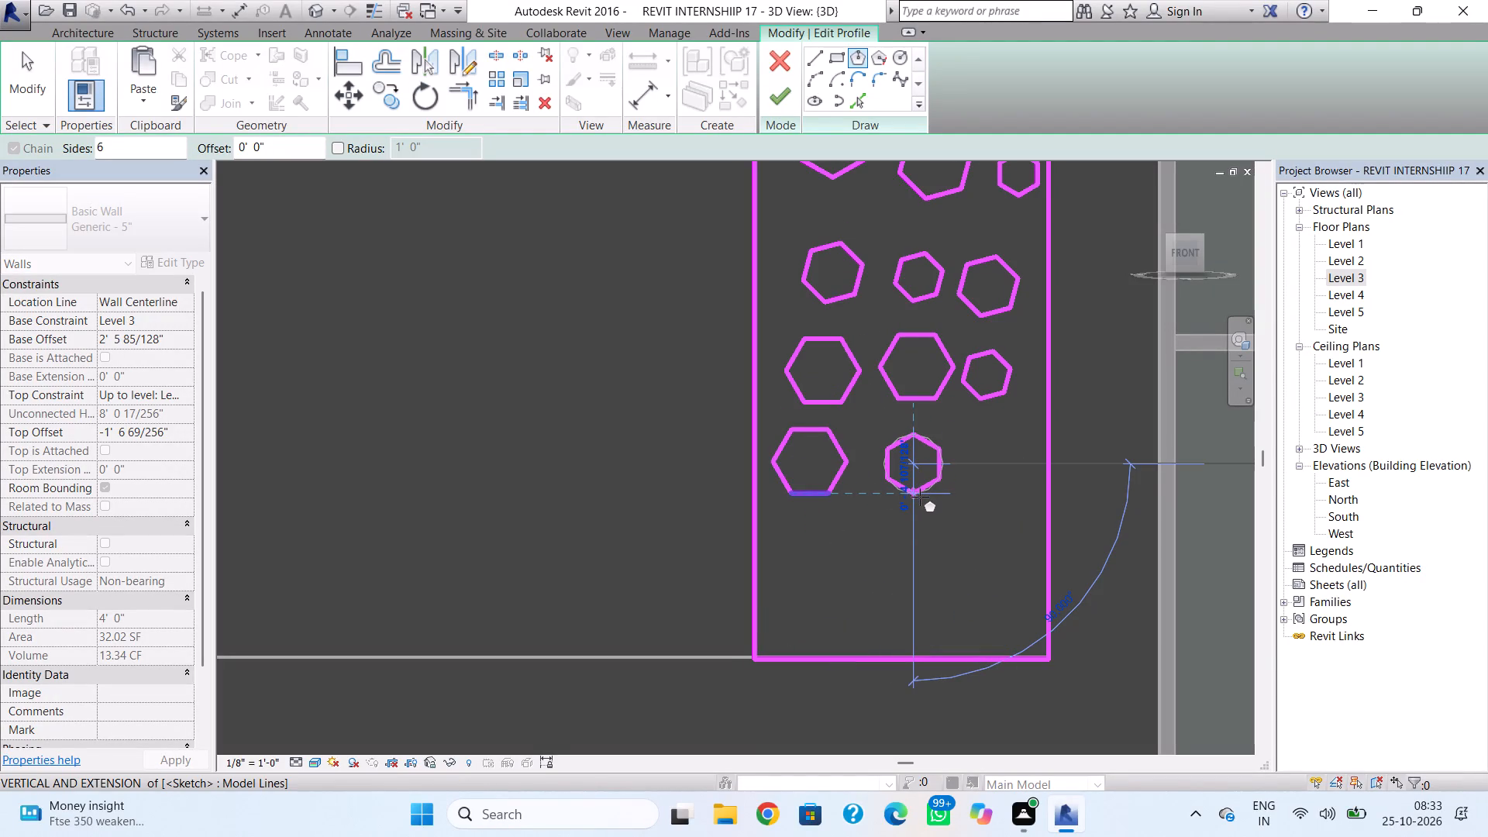
click(921, 503)
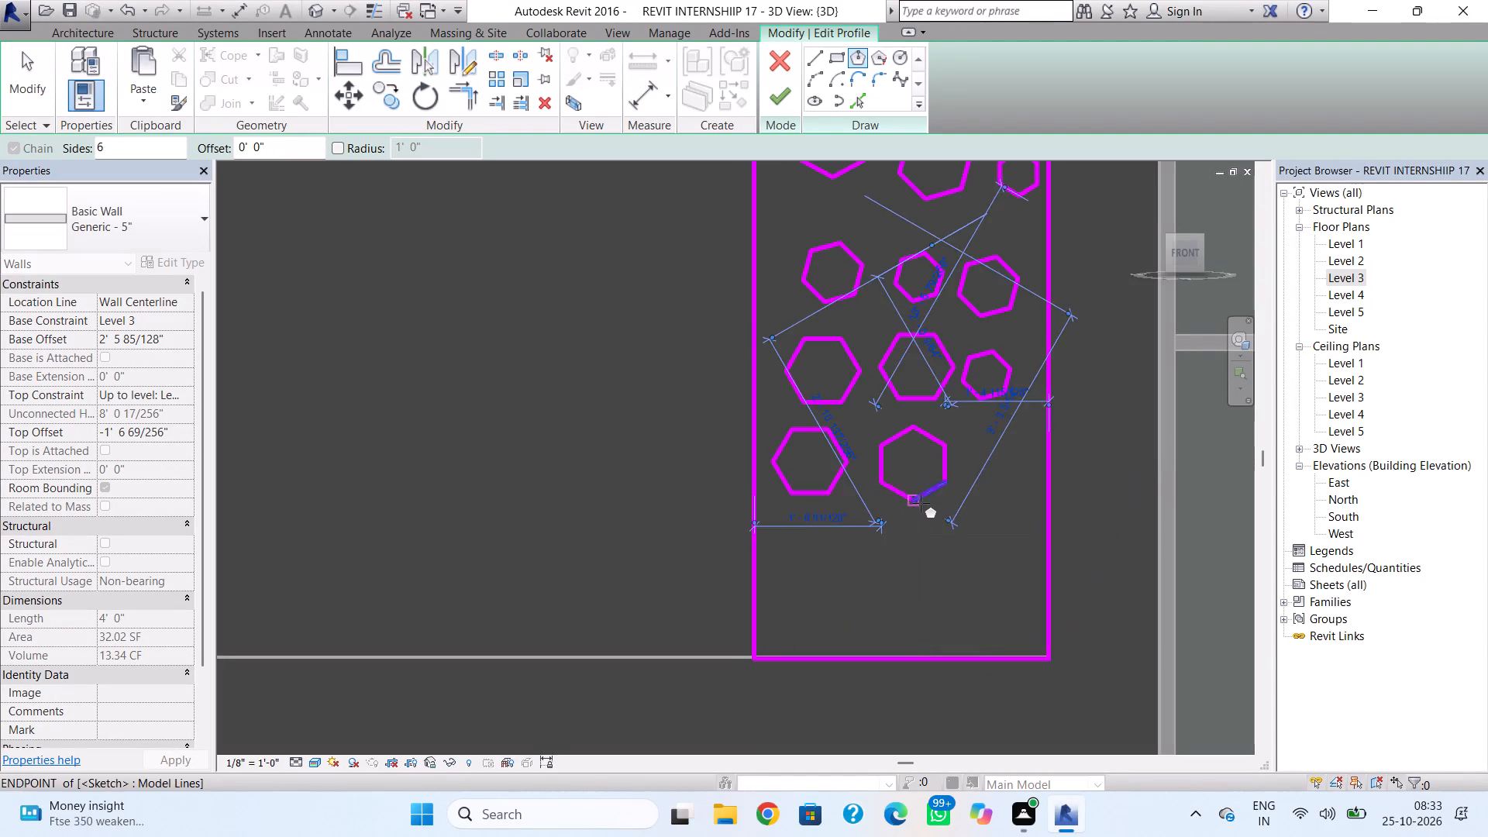
key(Escape)
click(996, 468)
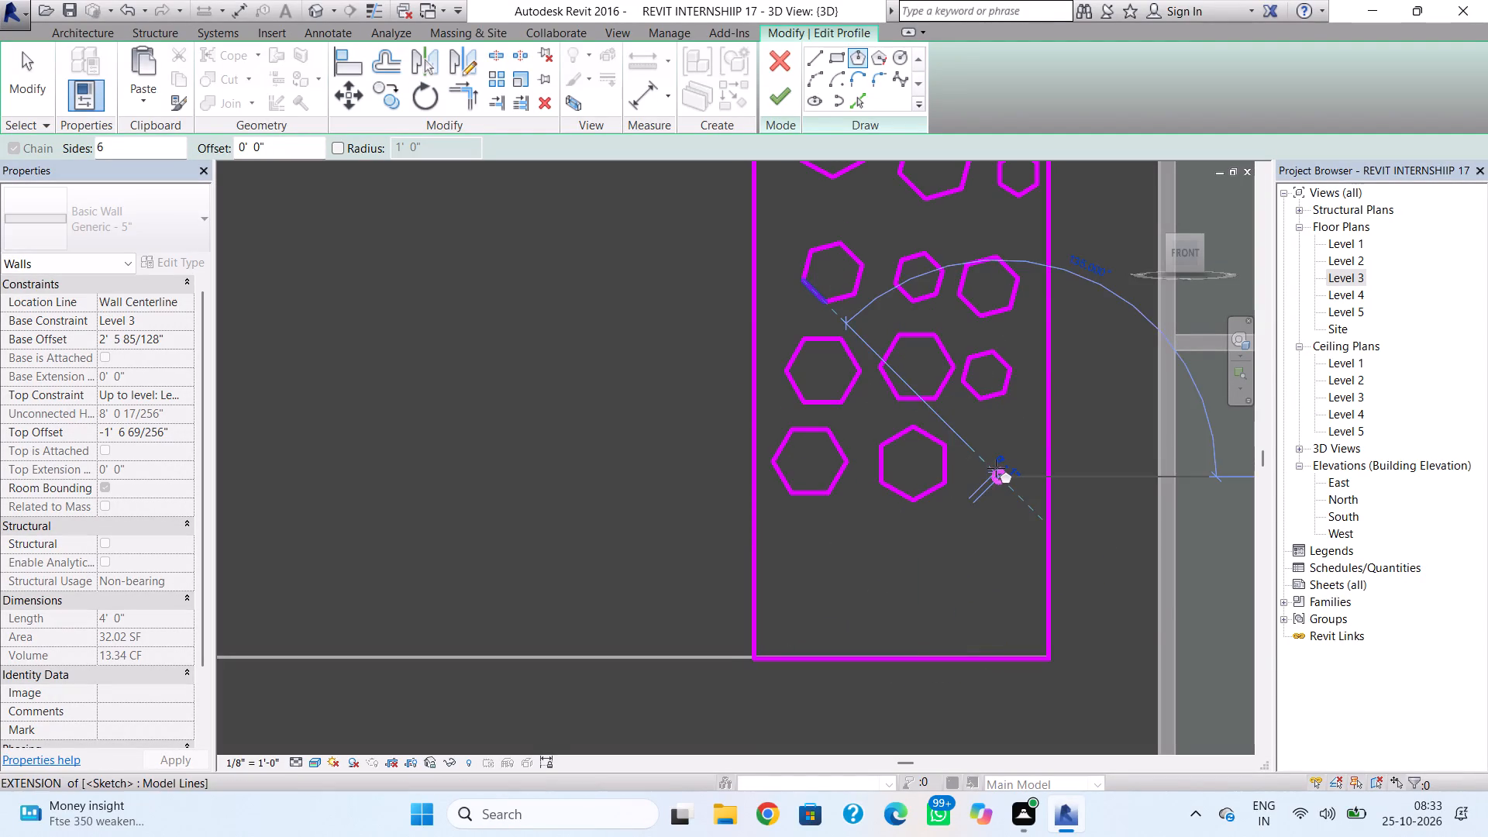
click(1001, 509)
key(Escape)
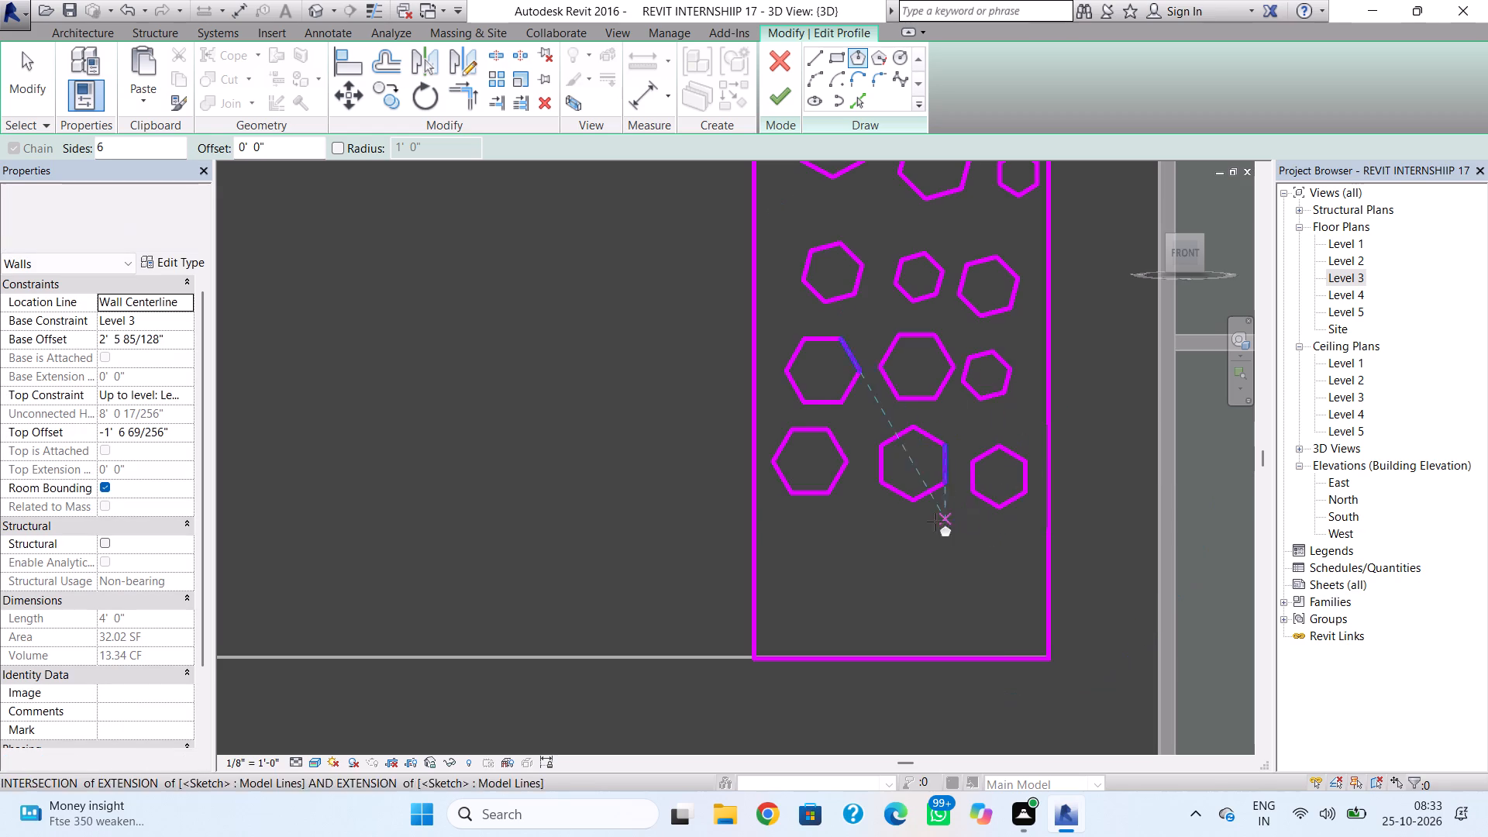
Sketch a fifth row of three 6-sided inscribed polygons near the profile's bottom edge, the one nearest the curtain wall smaller.
click(810, 570)
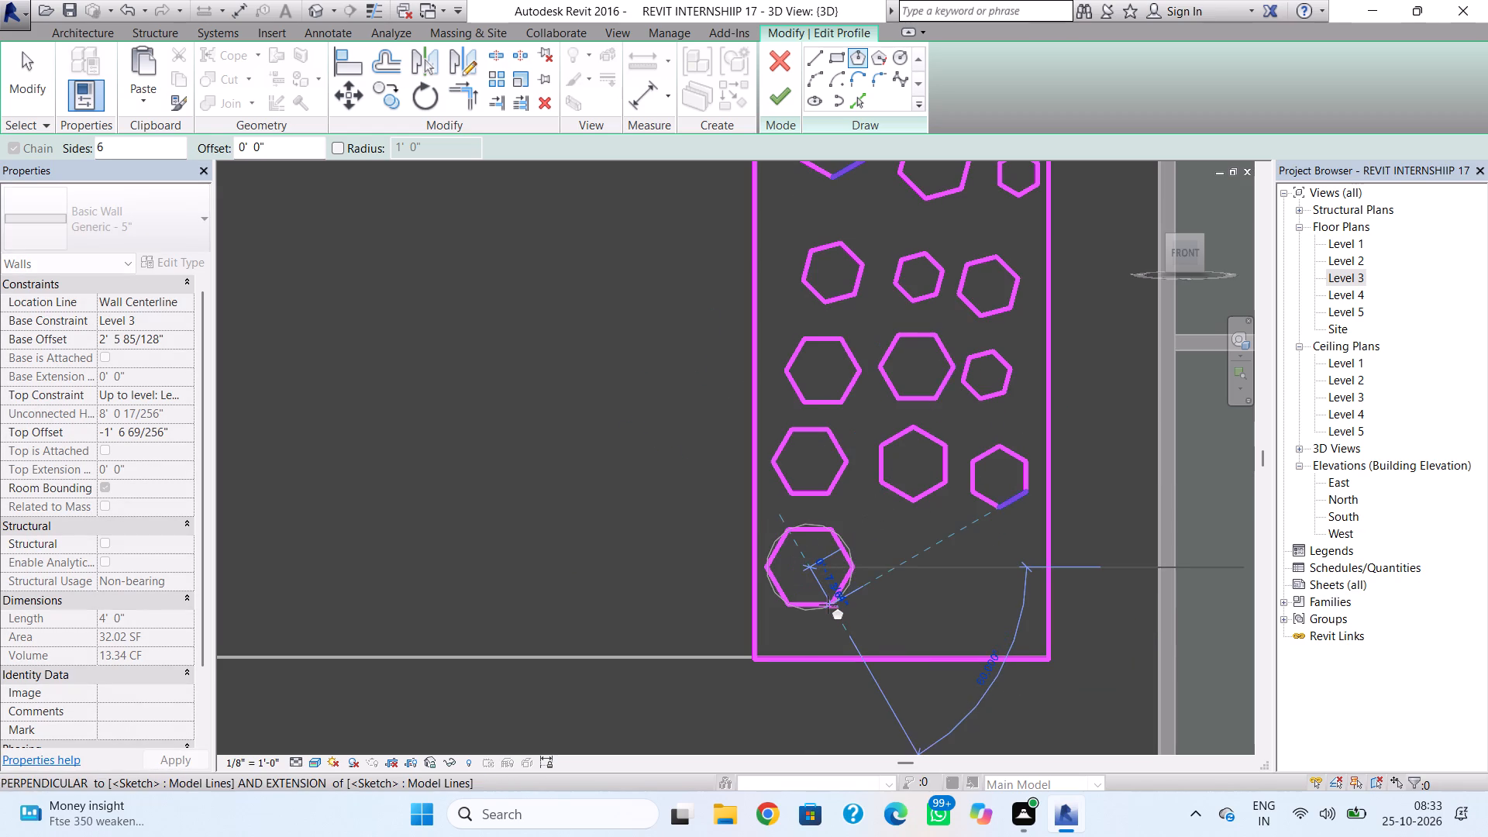
click(828, 604)
key(Escape)
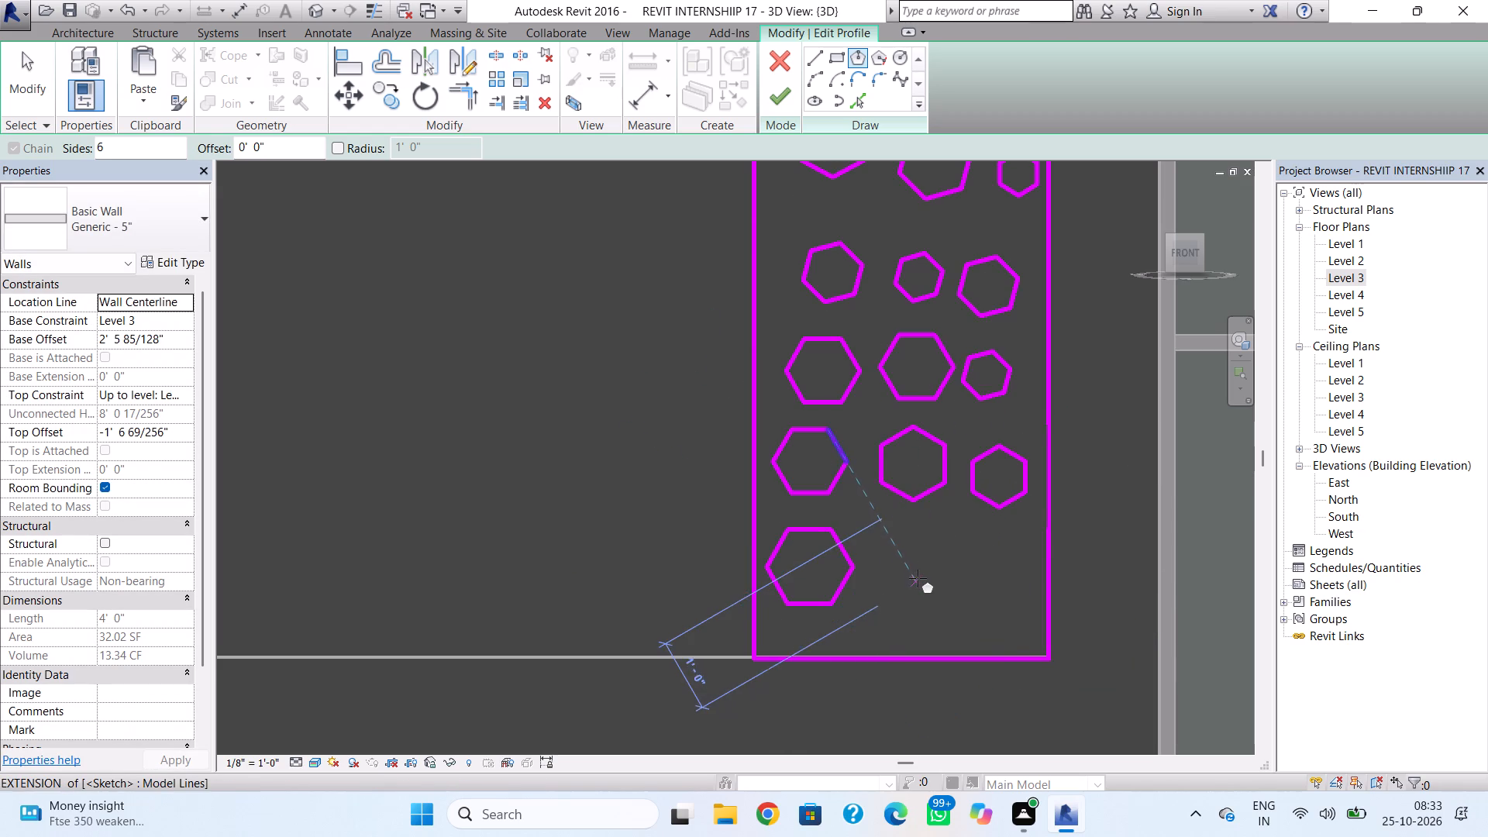
click(918, 578)
click(937, 601)
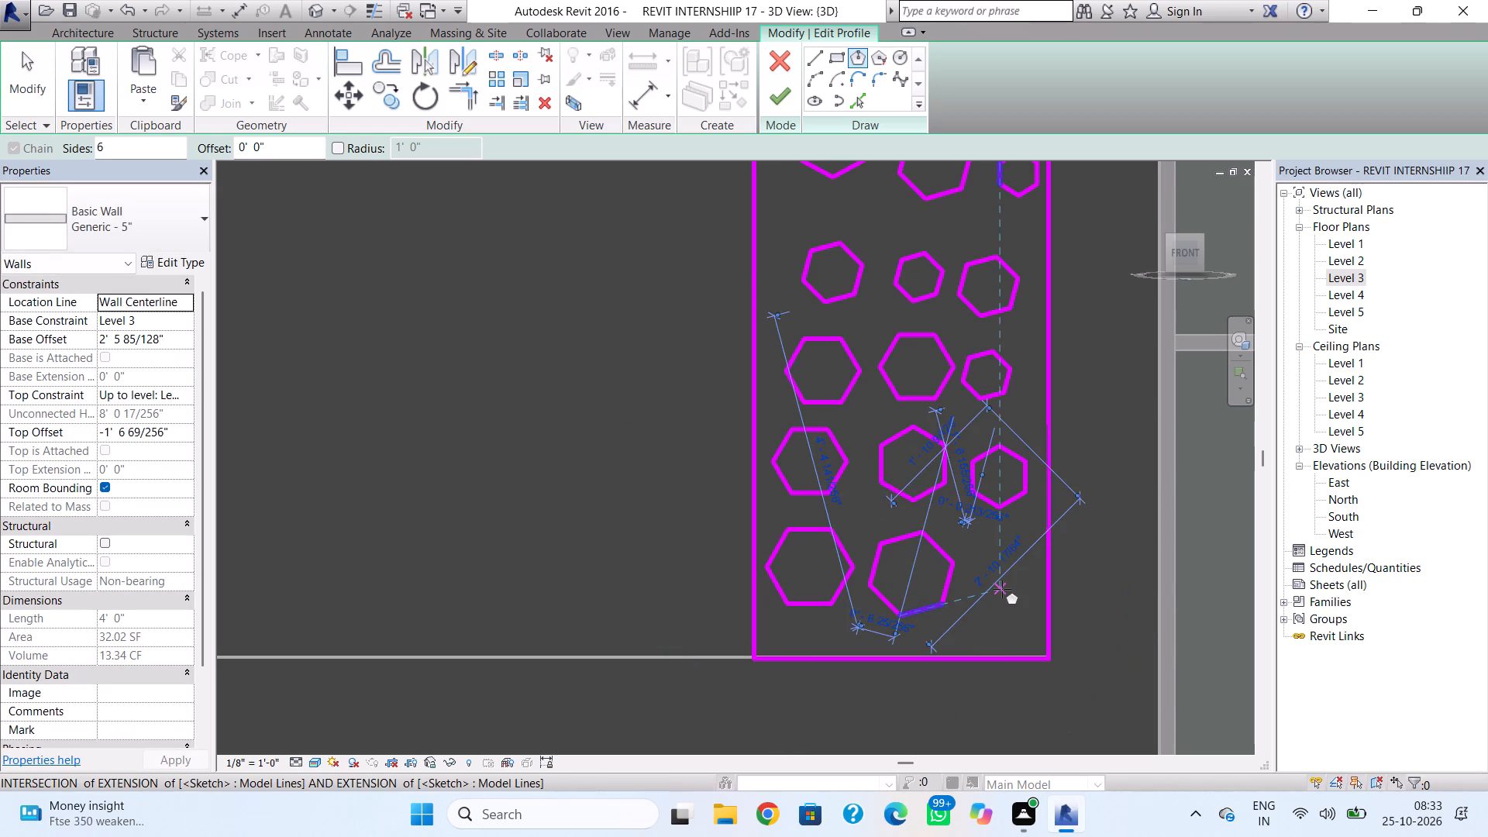
key(Escape)
click(1002, 589)
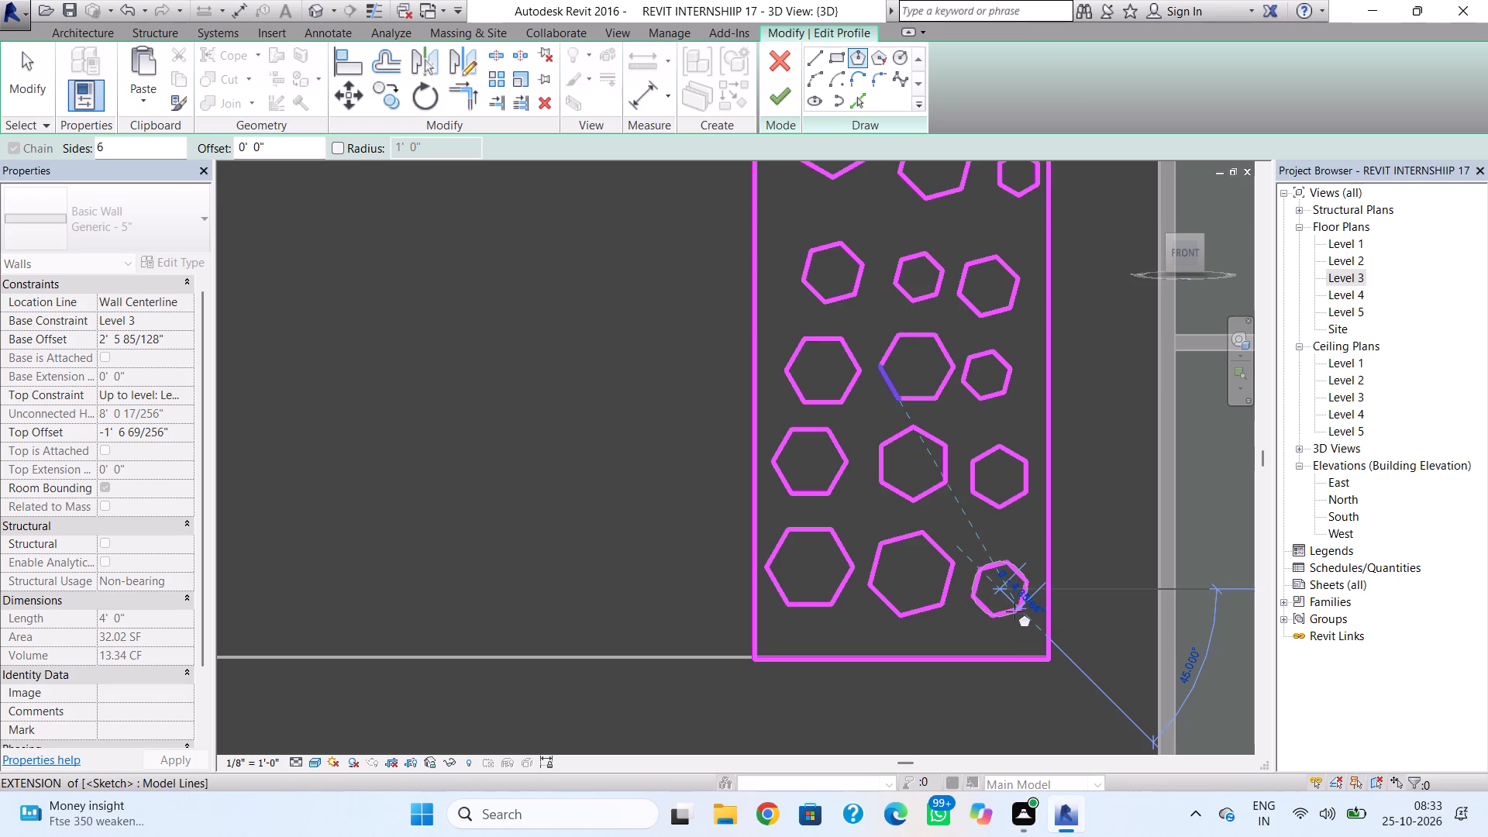
click(1014, 611)
key(Escape)
Finish the short wall's profile edit so the sketched hexagons cut through it, and deselect the wall.
middle_drag(949, 554, 898, 690)
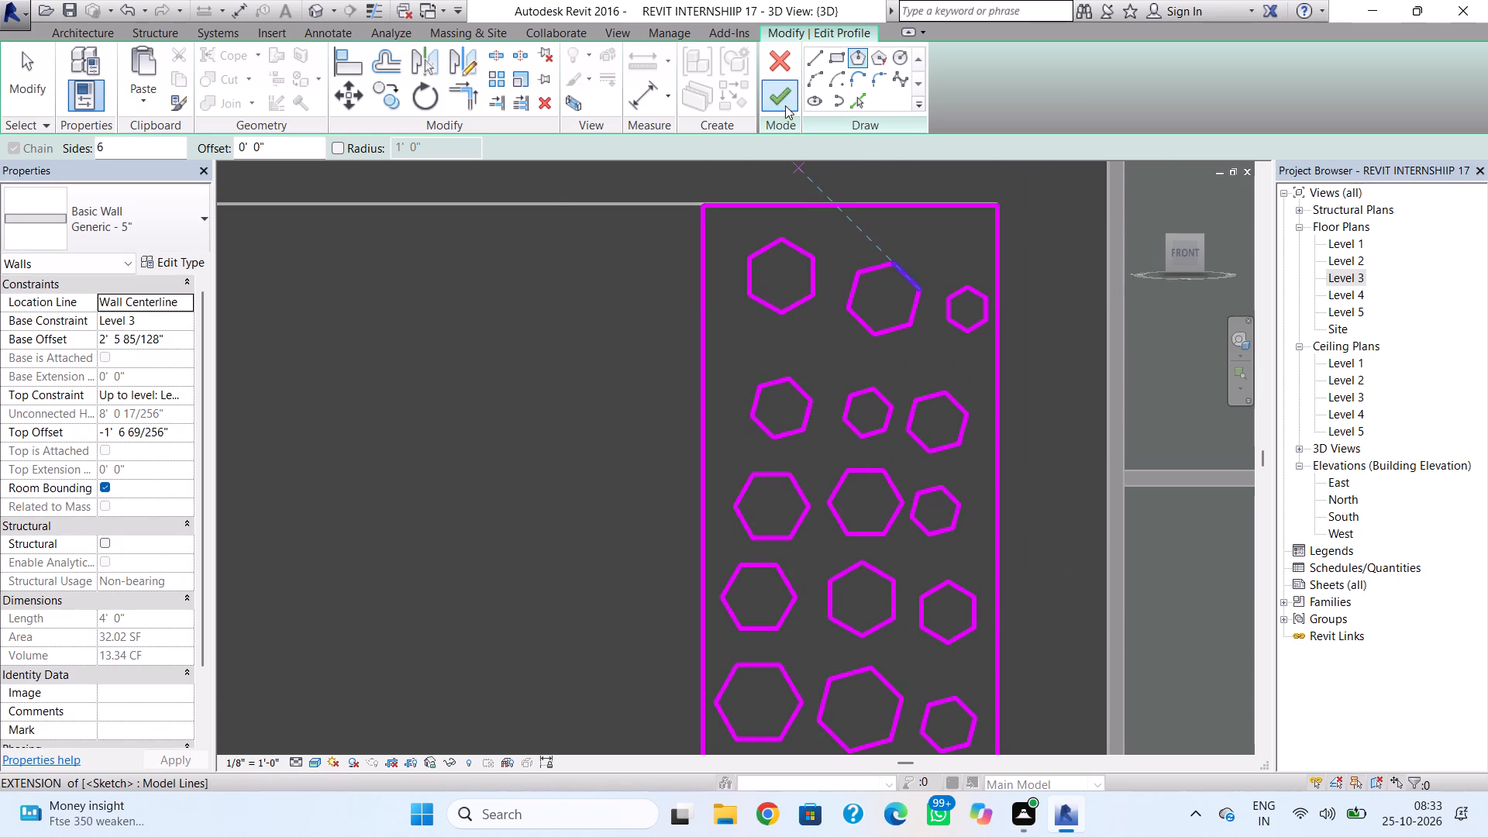
drag(784, 102, 798, 130)
key(Escape)
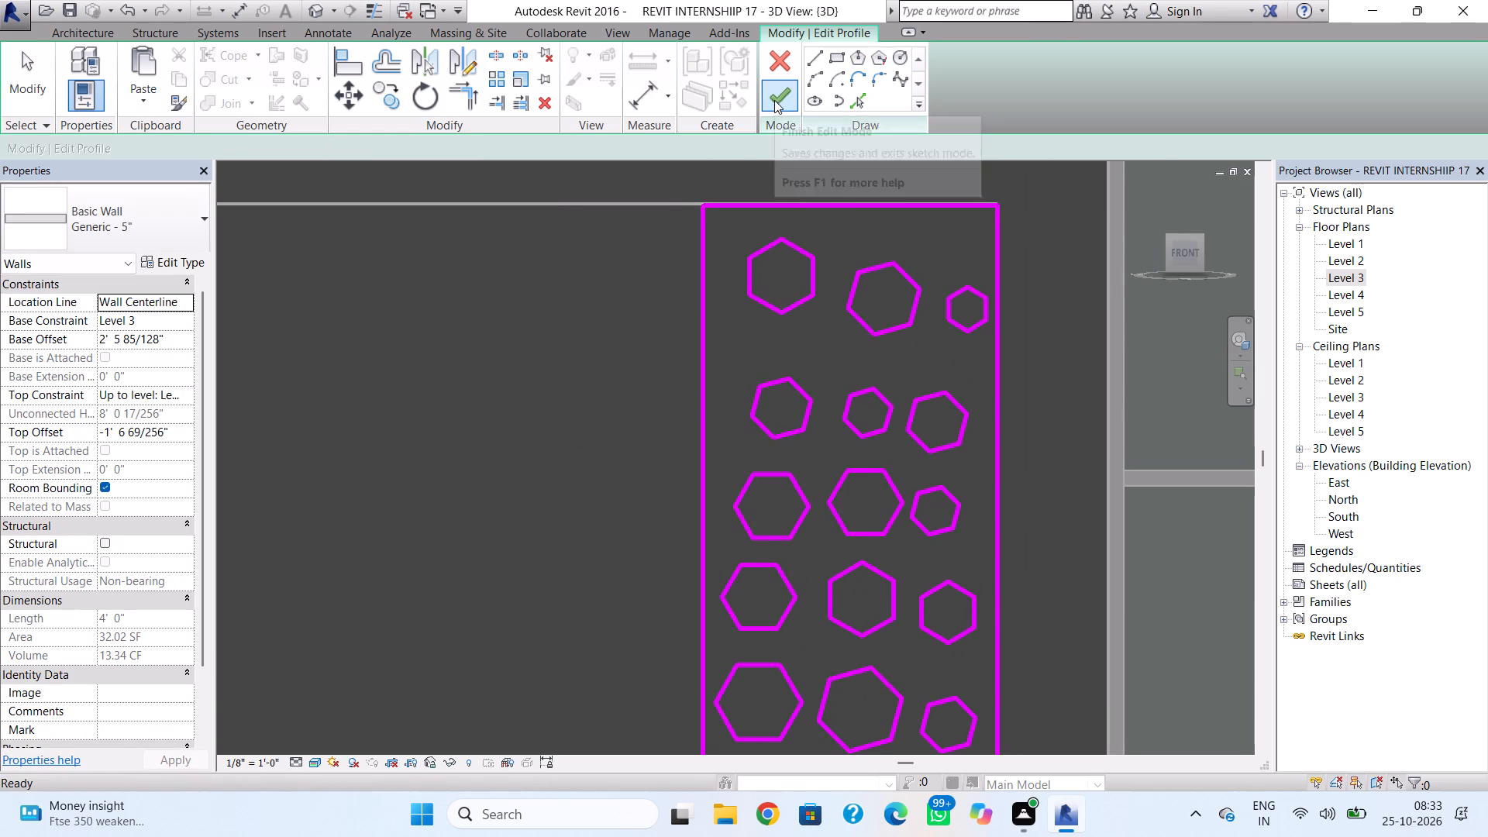
click(774, 100)
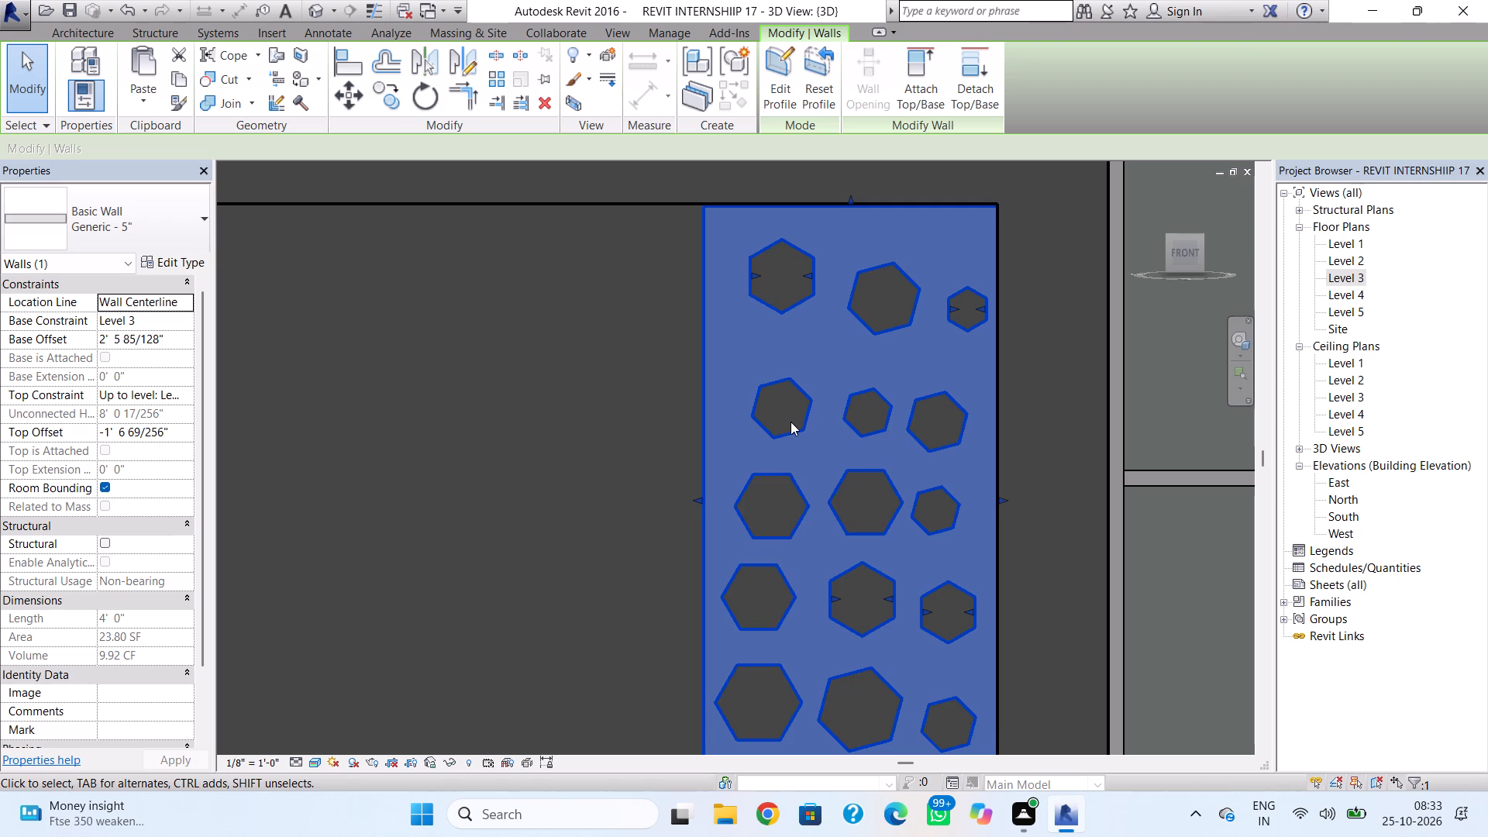
key(Escape)
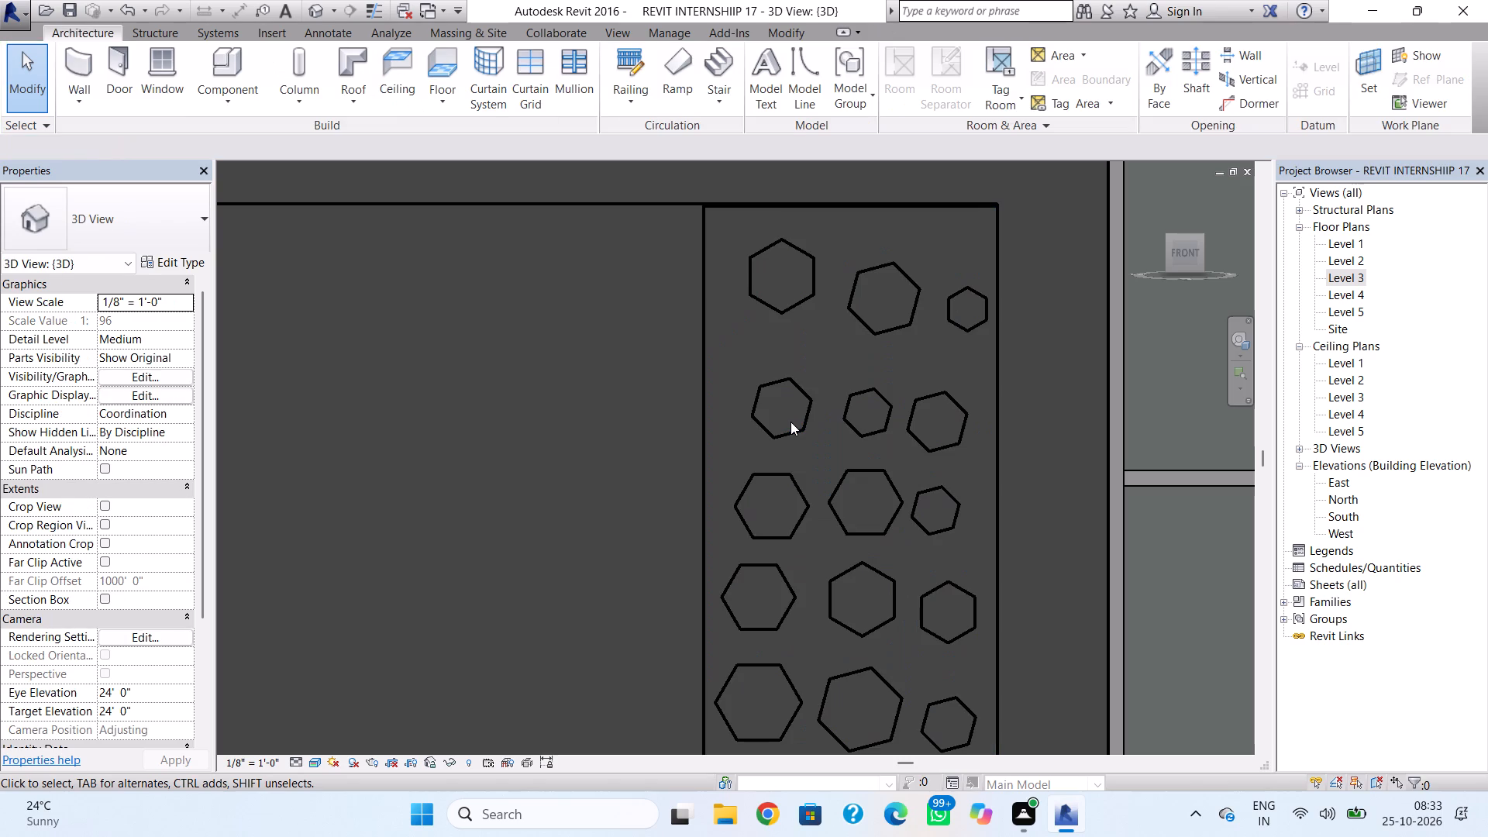
Examine the perforated short wall, the C-shaped frame and the surrounding front facade in the 3D view.
scroll(735, 470, down, 2)
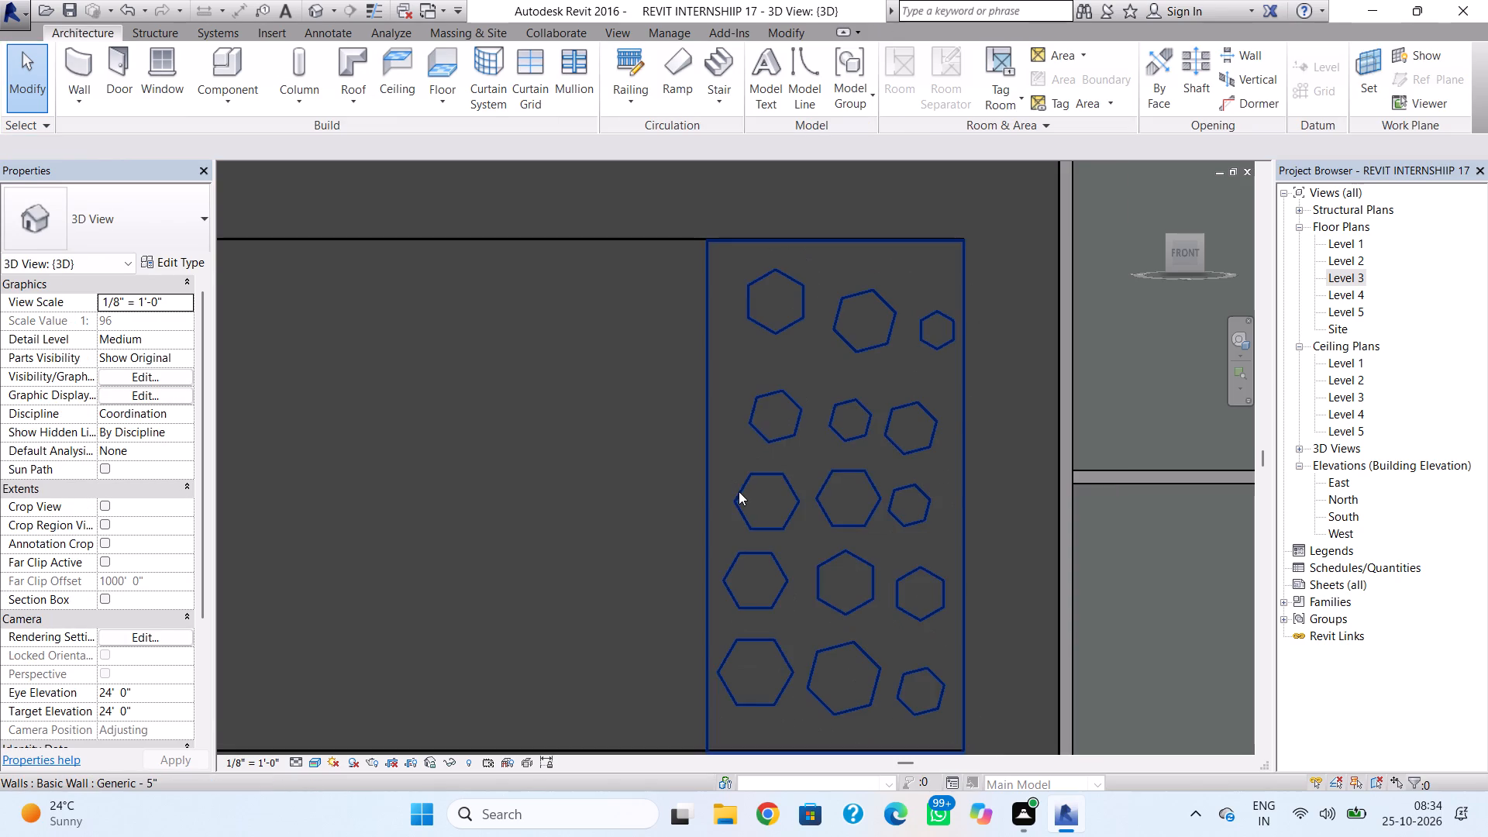
scroll(894, 556, down, 4)
middle_drag(894, 557, 897, 486)
scroll(874, 587, down, 4)
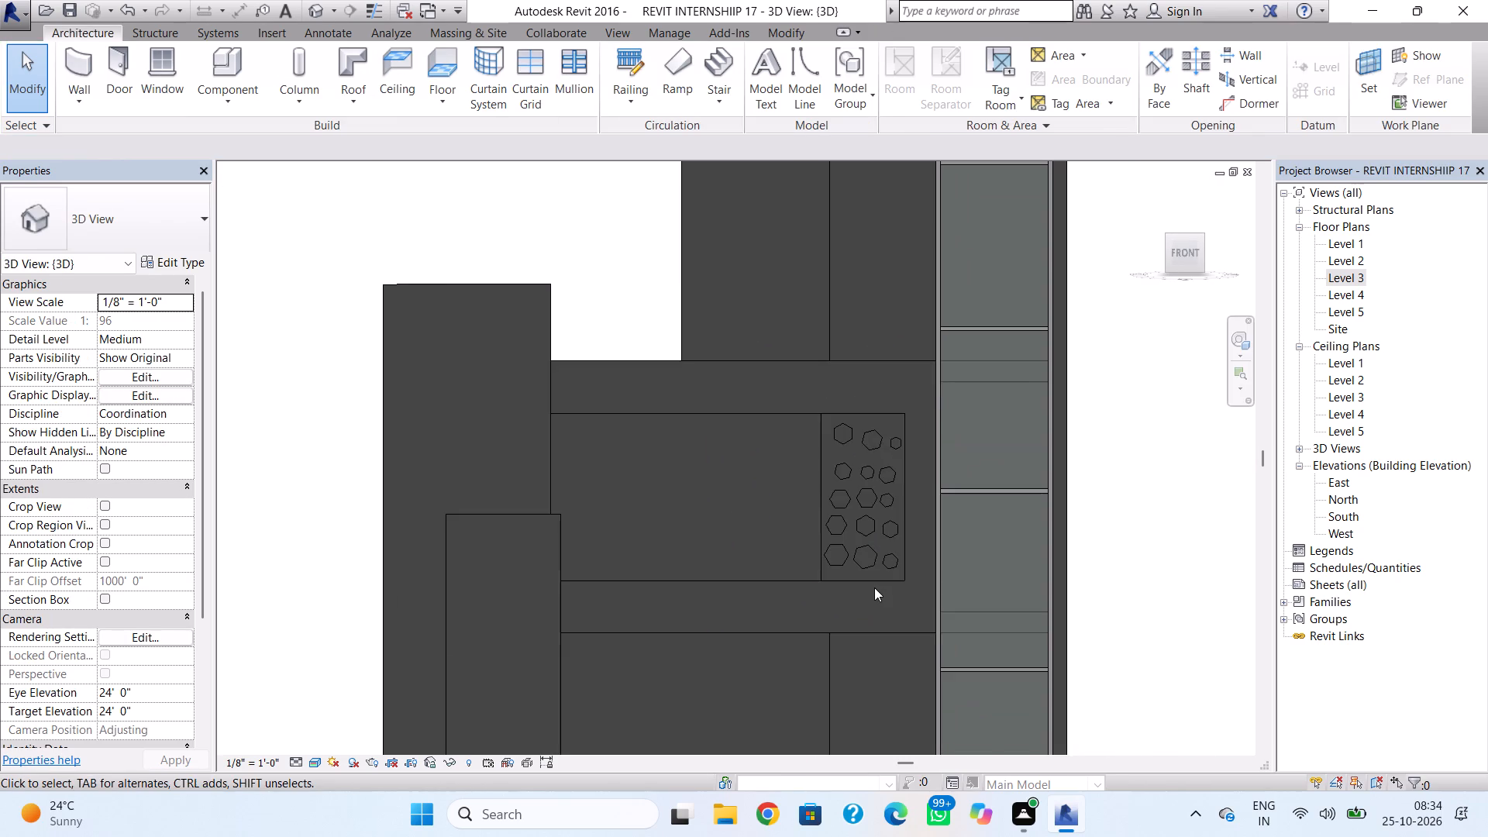
scroll(873, 644, down, 2)
middle_drag(870, 605, 873, 456)
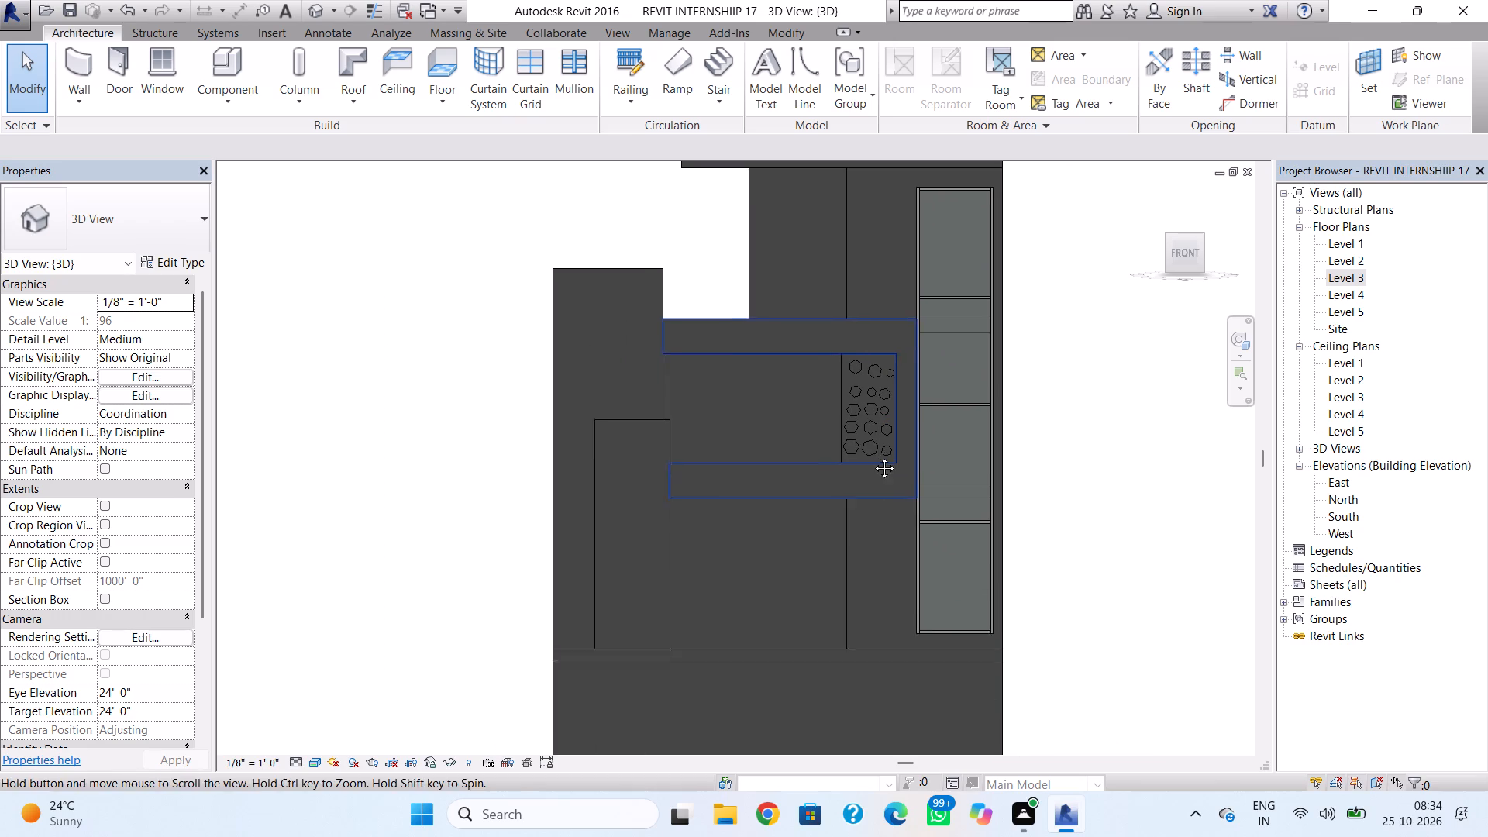
middle_drag(873, 456, 876, 432)
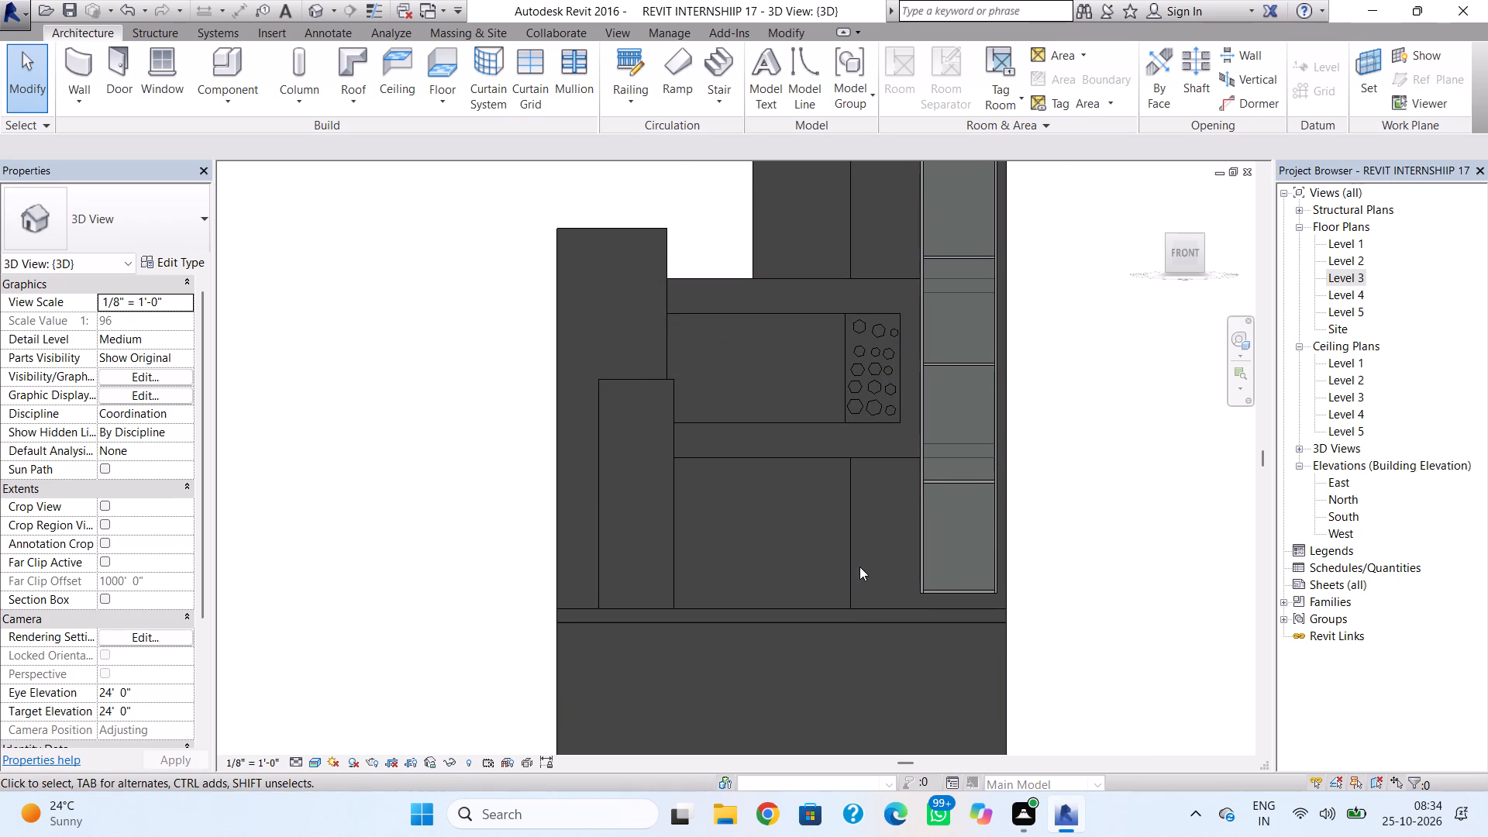
click(850, 572)
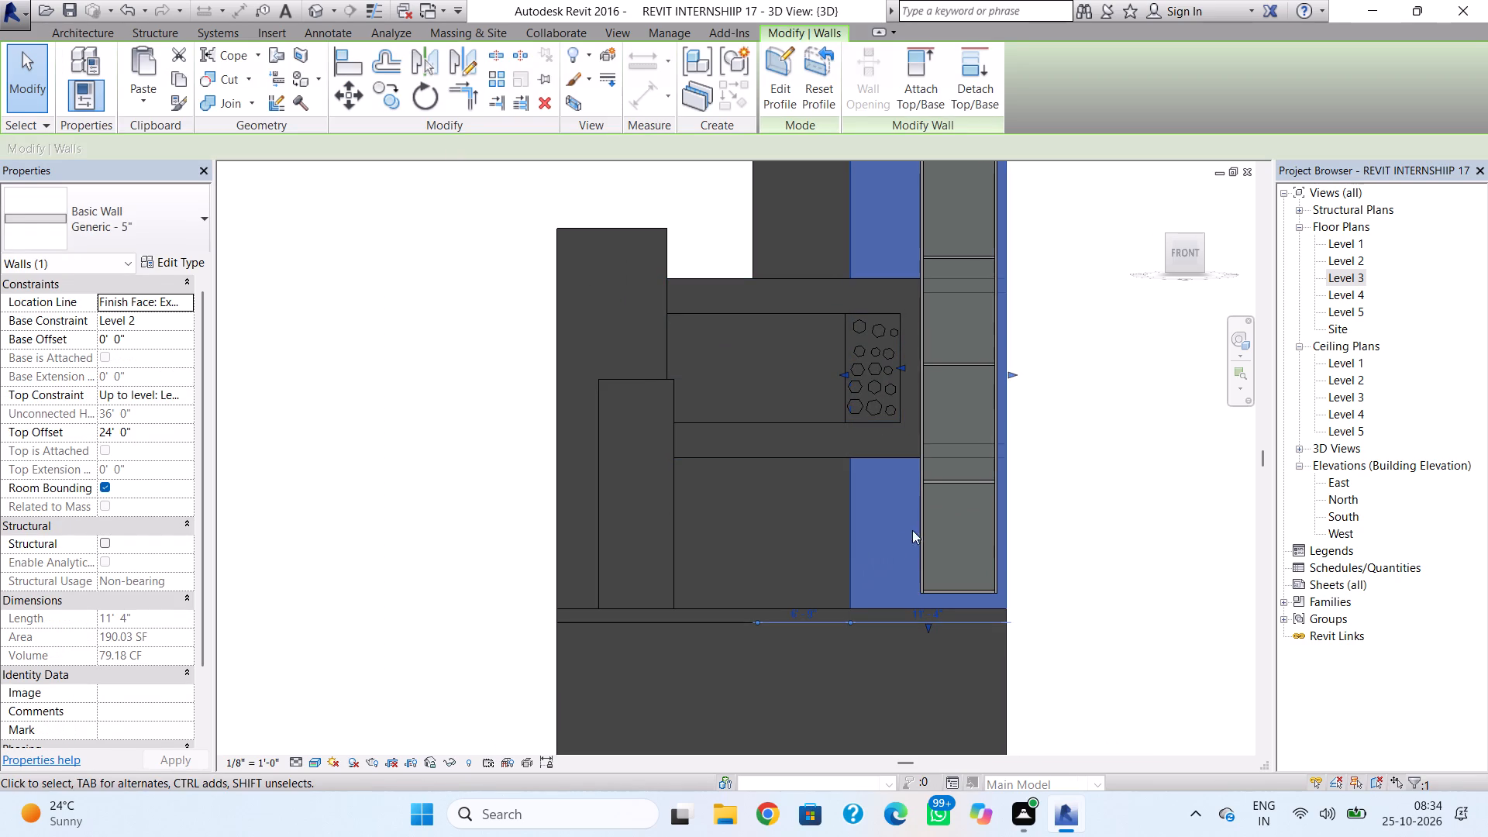
key(Escape)
shift+right_drag(956, 505, 964, 530)
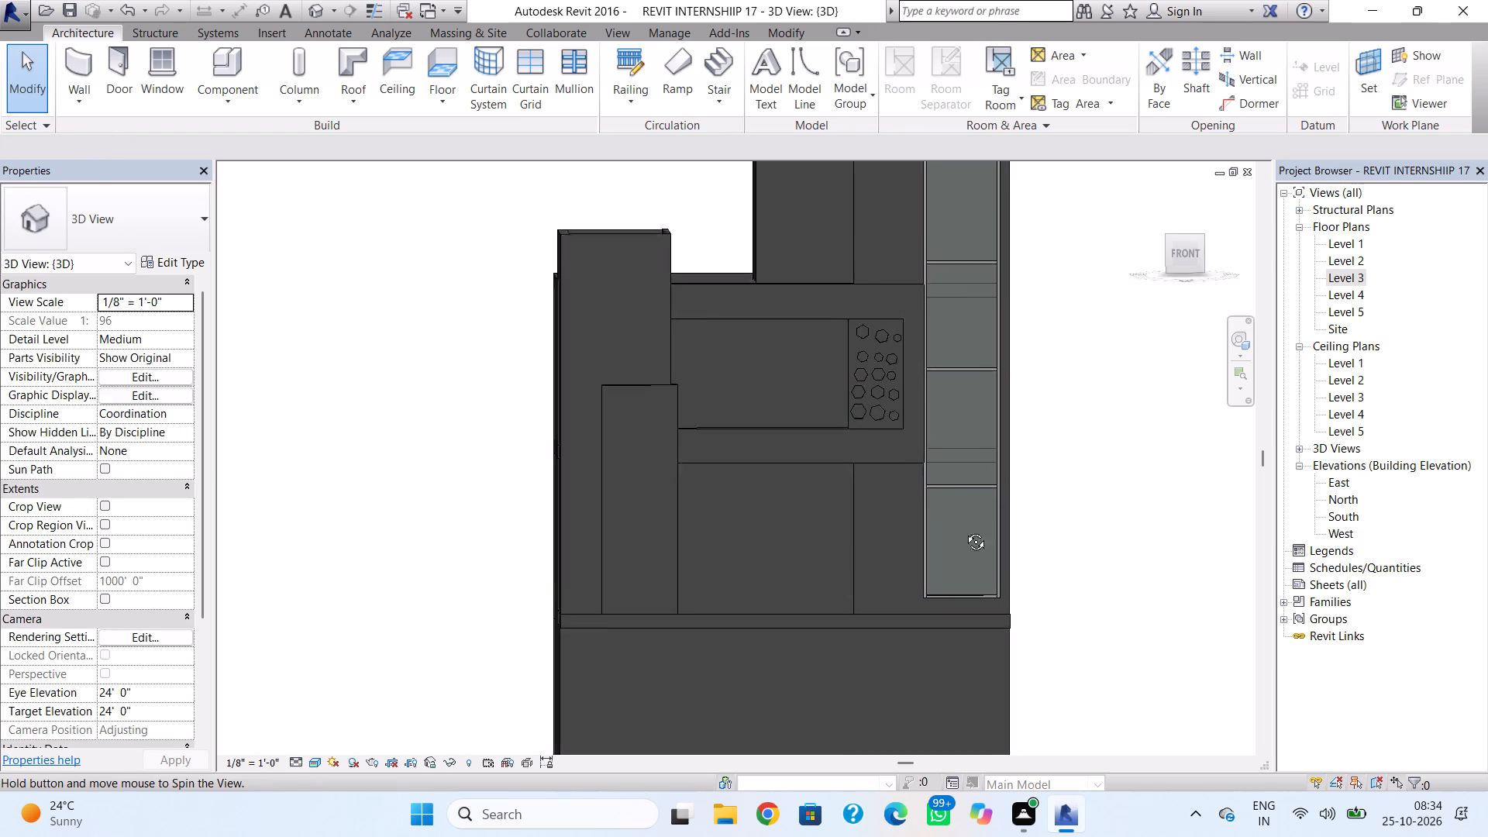
shift+right_drag(964, 530, 969, 567)
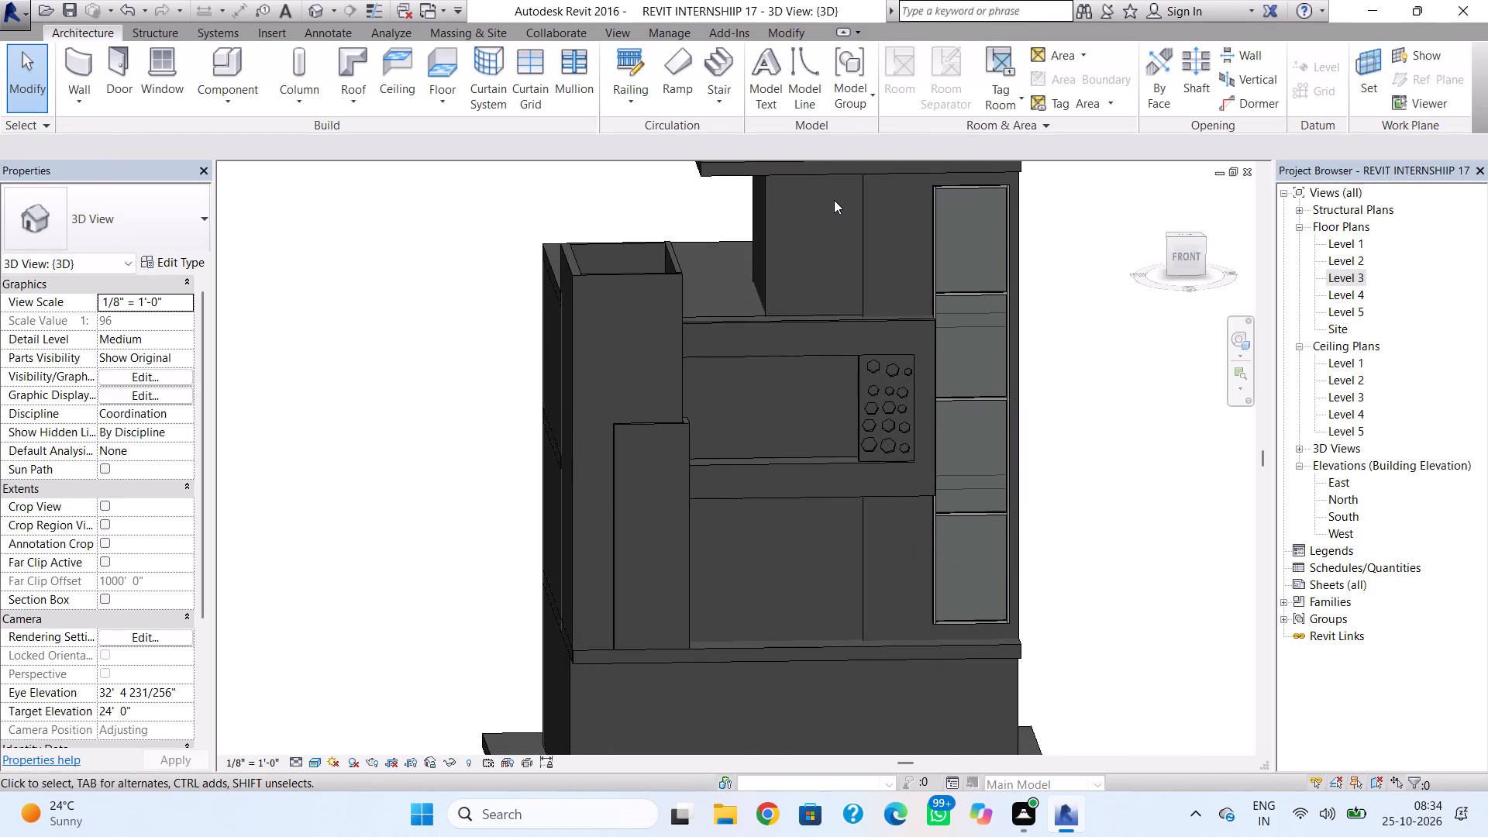
Create a new in-place model component in the Walls family category, keeping the default name.
click(232, 88)
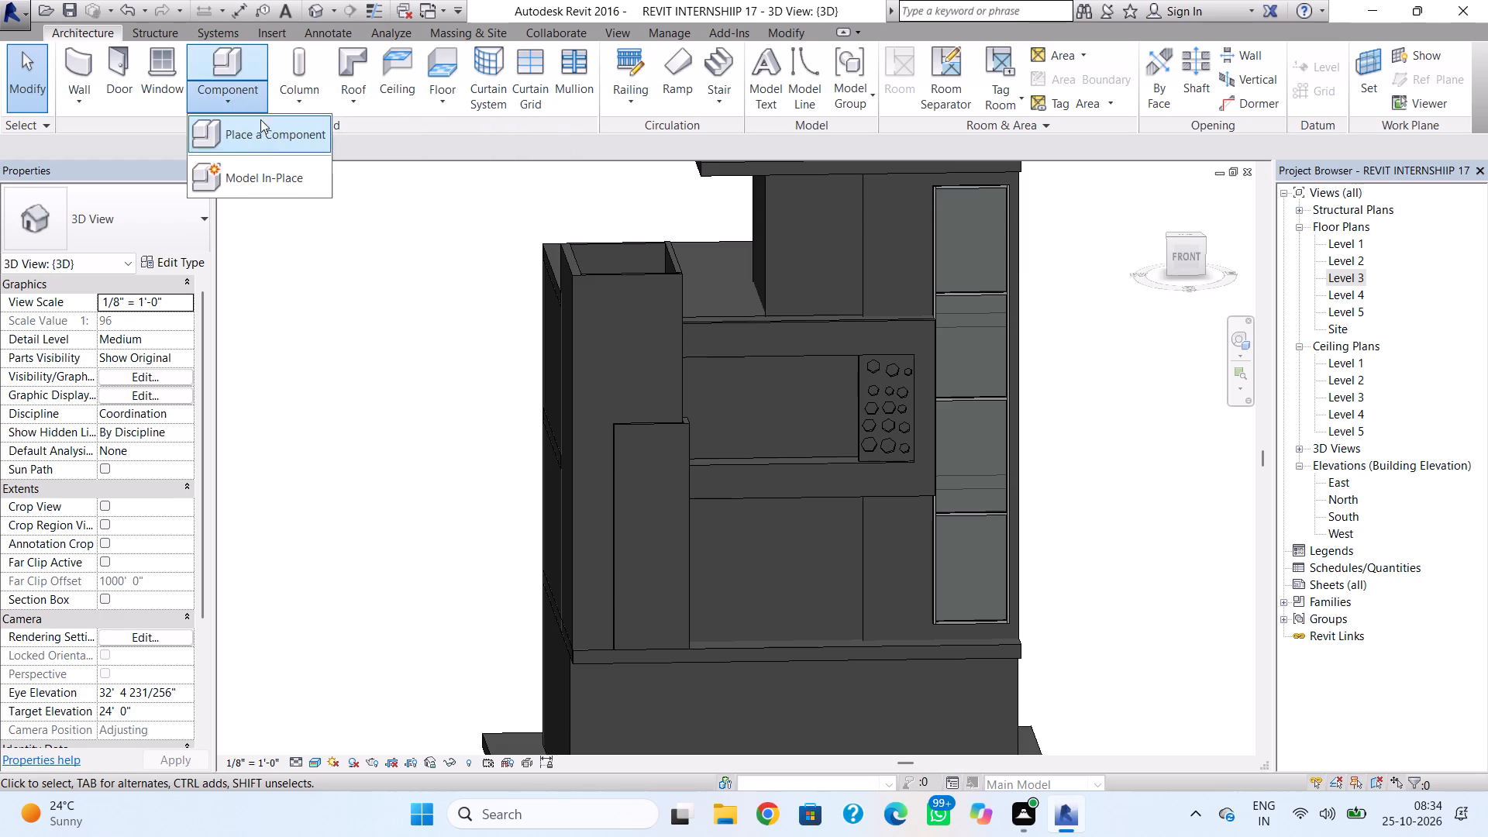
click(272, 174)
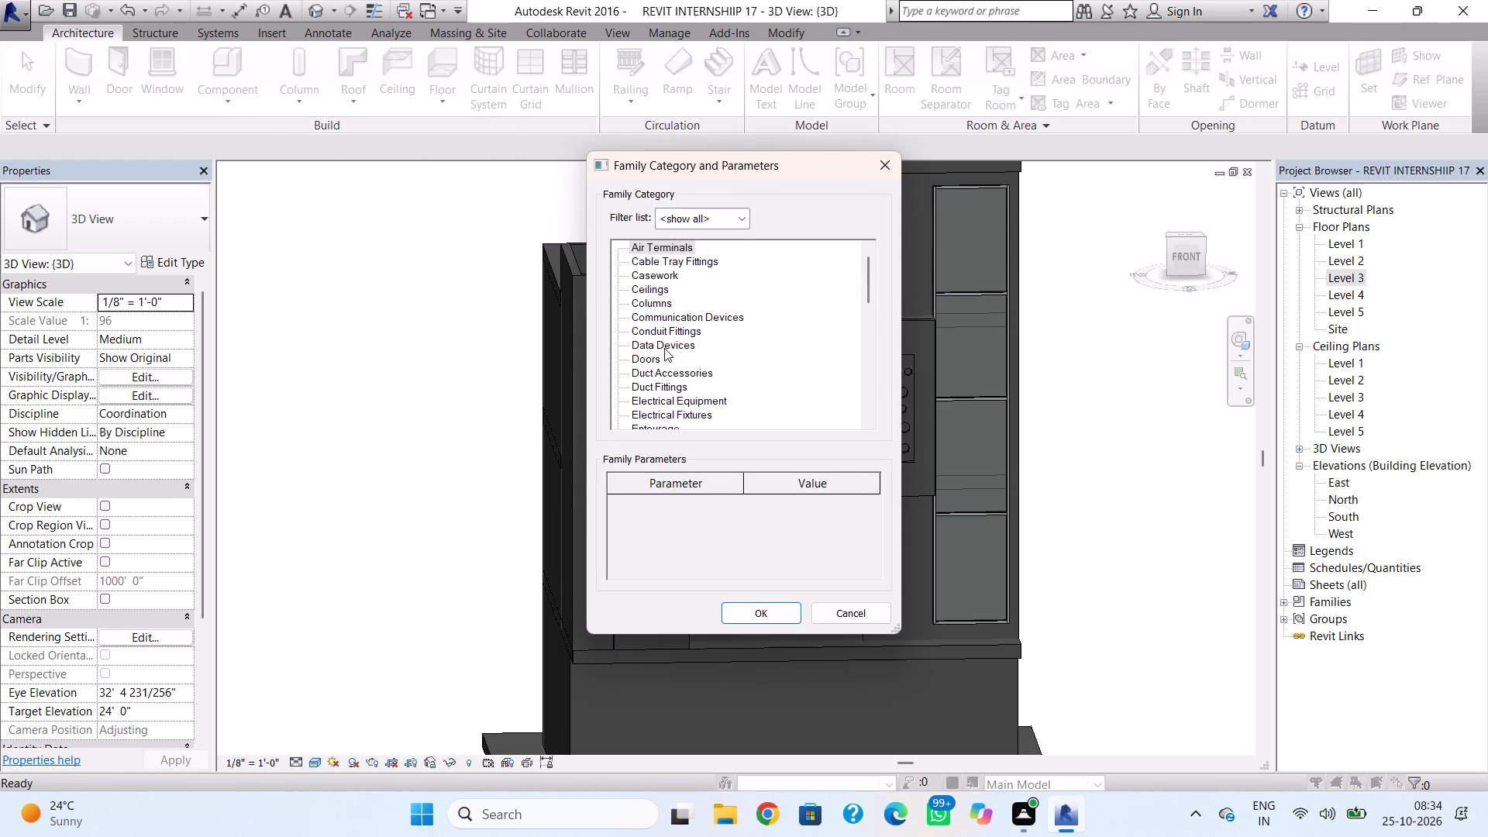
scroll(664, 348, down, 5)
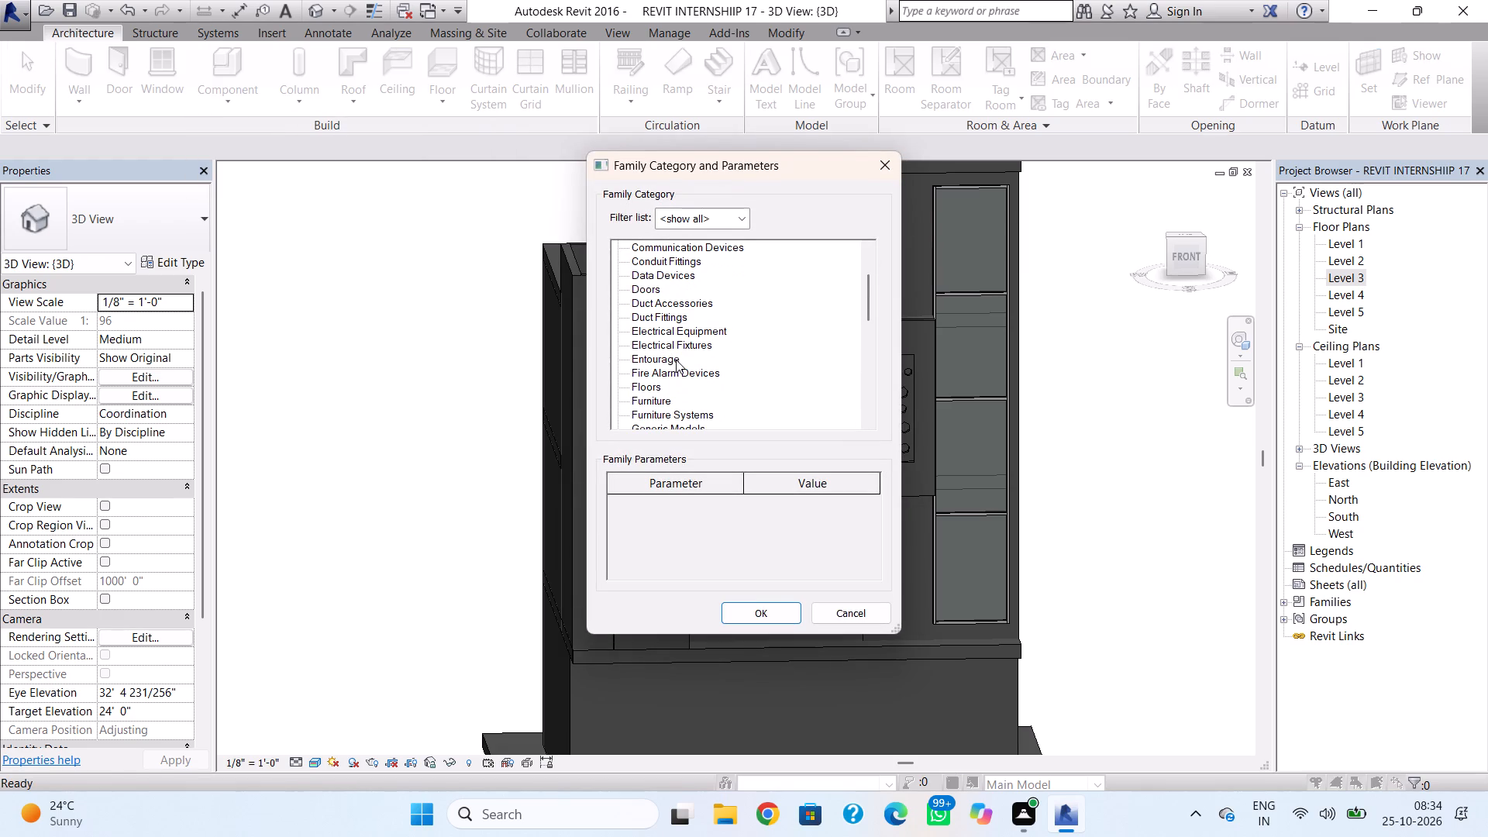
scroll(675, 360, down, 19)
scroll(663, 391, up, 1)
scroll(663, 391, down, 9)
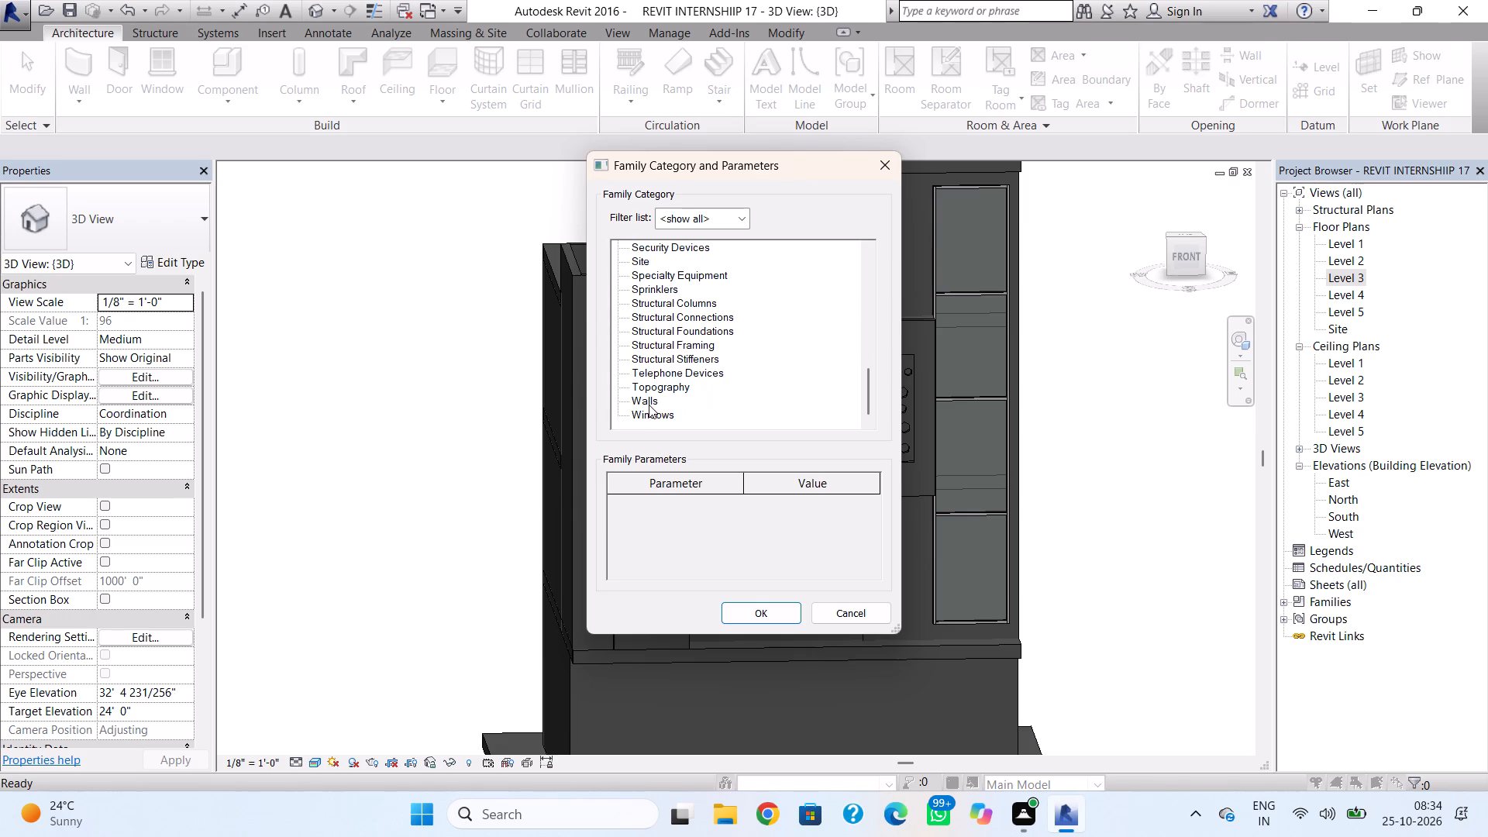
click(651, 401)
click(742, 607)
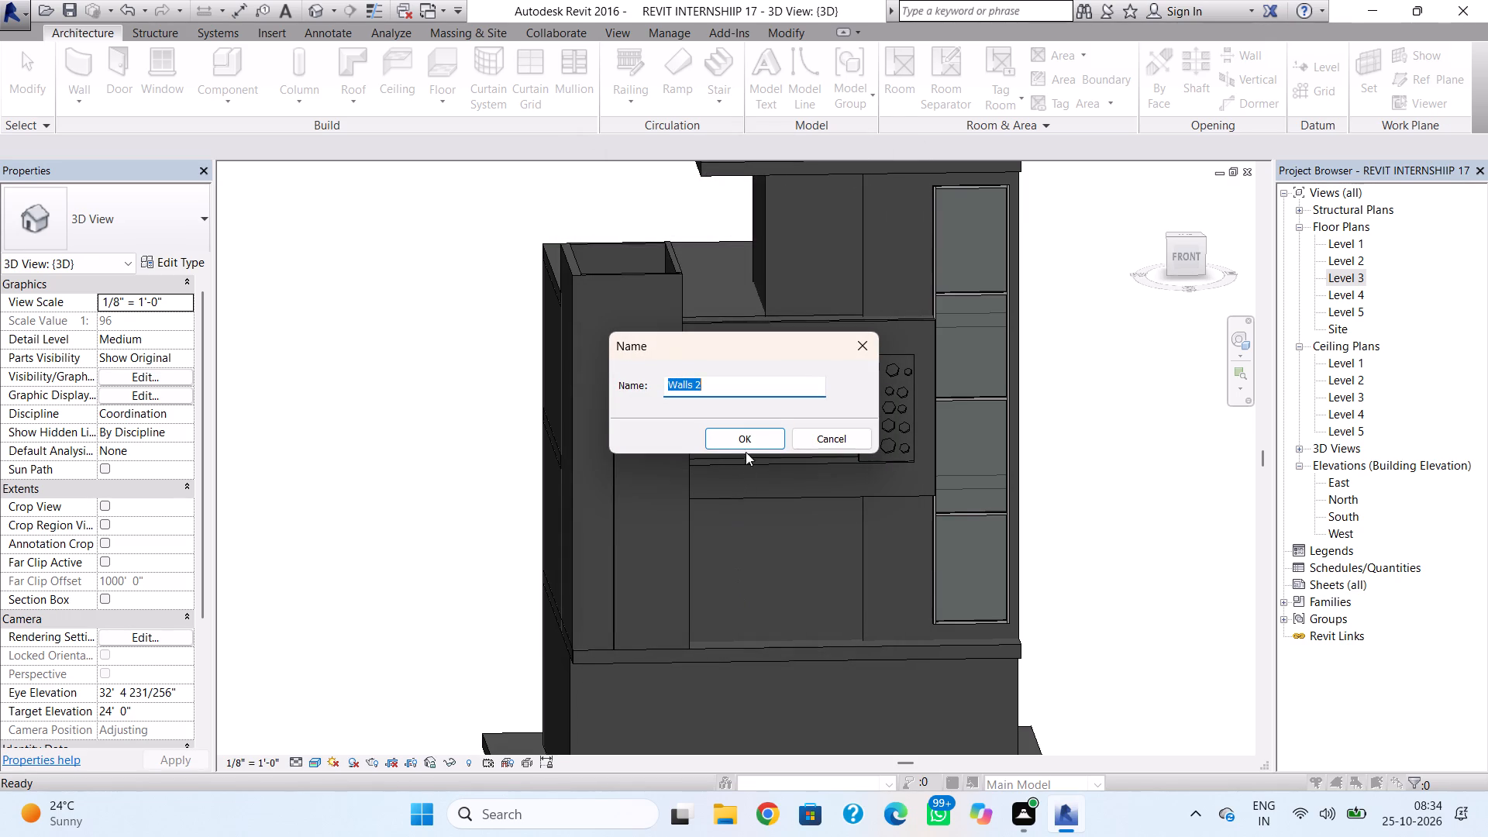
click(748, 441)
Set the work plane by picking the front face of the uppermost roof slab as the plane.
middle_drag(824, 354, 821, 446)
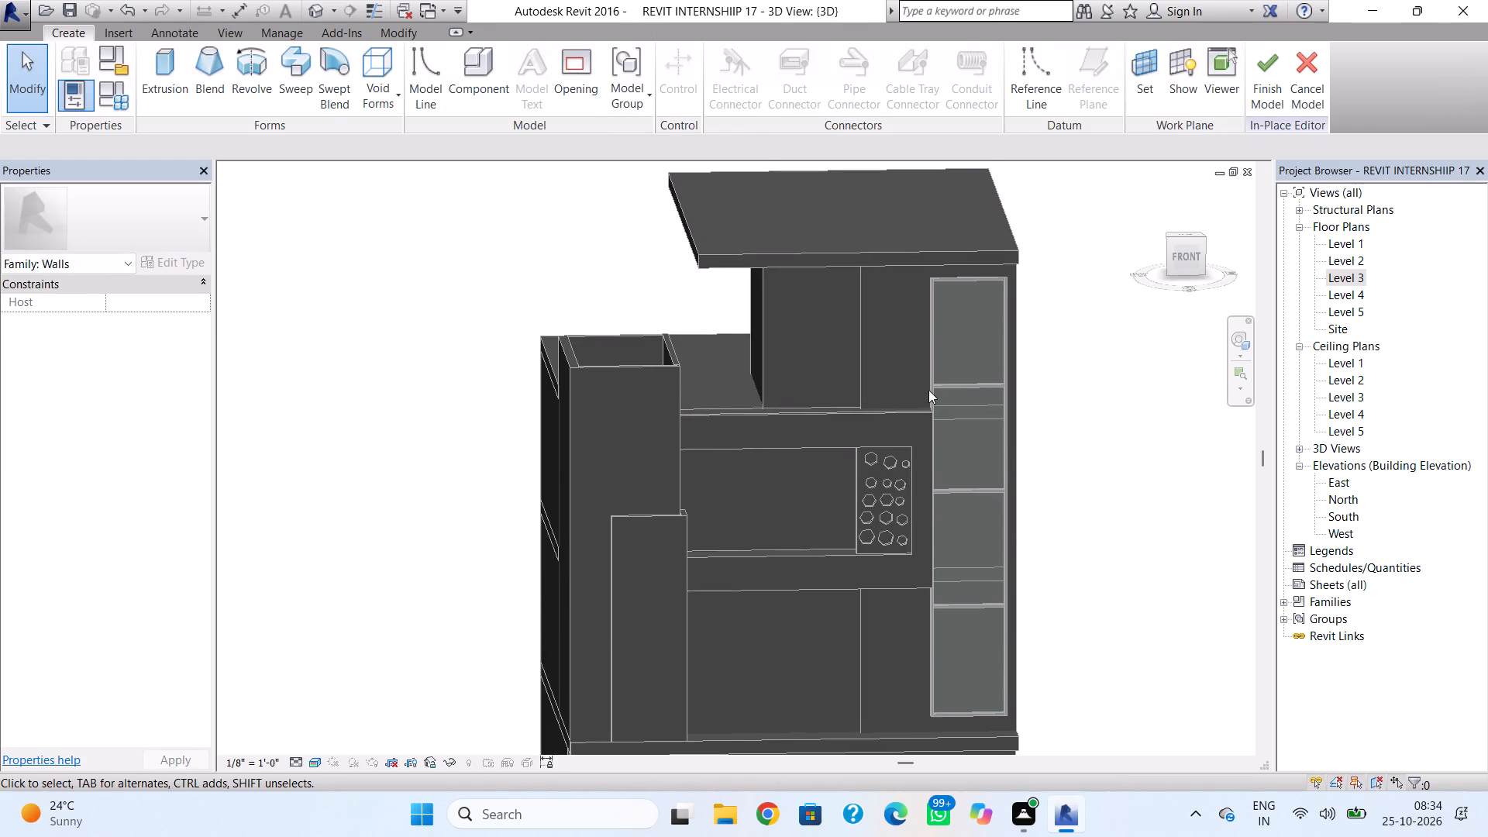
click(1184, 252)
scroll(846, 360, up, 4)
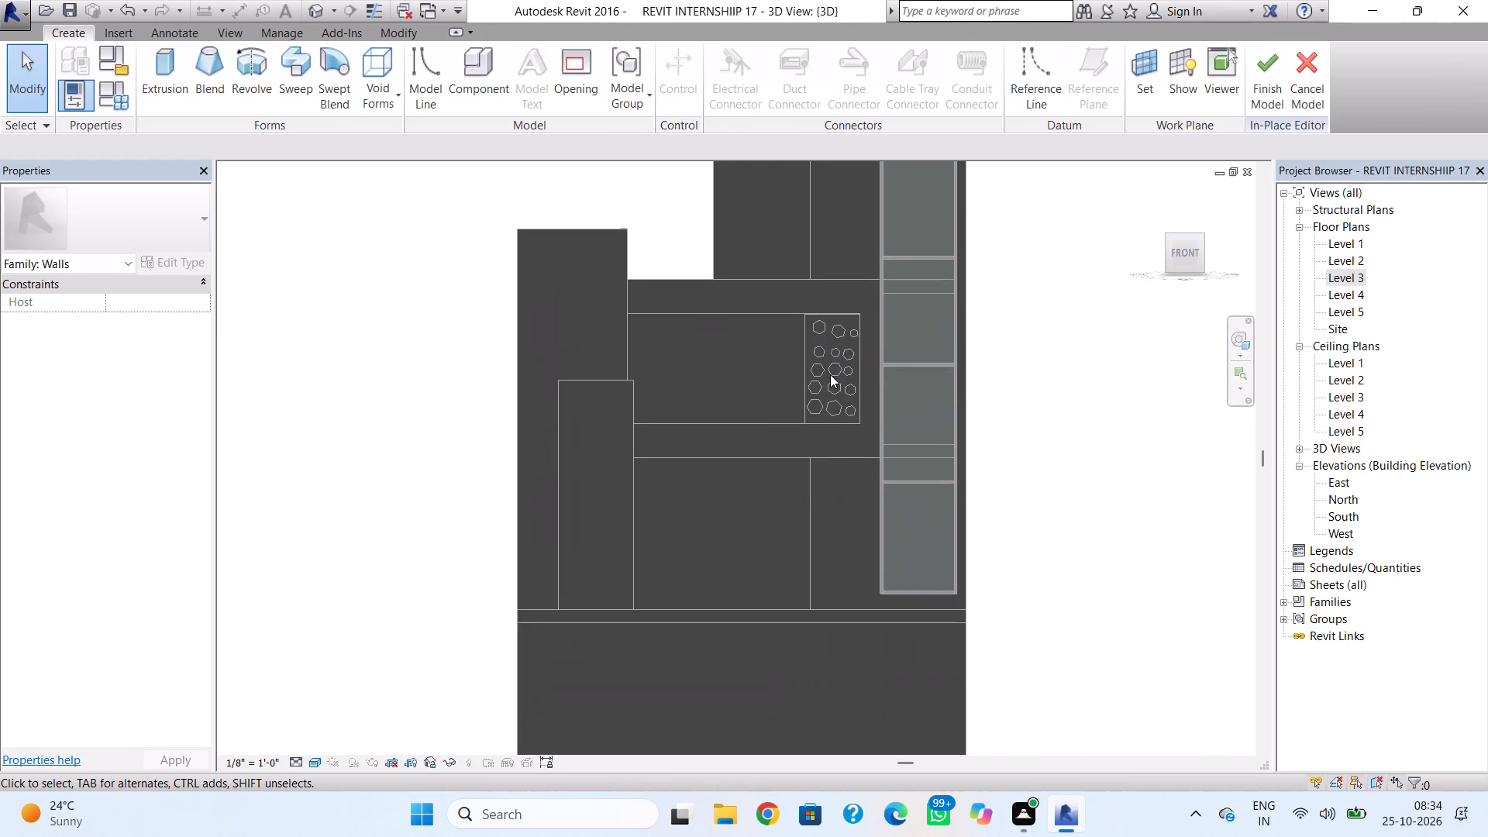
middle_drag(820, 436, 793, 525)
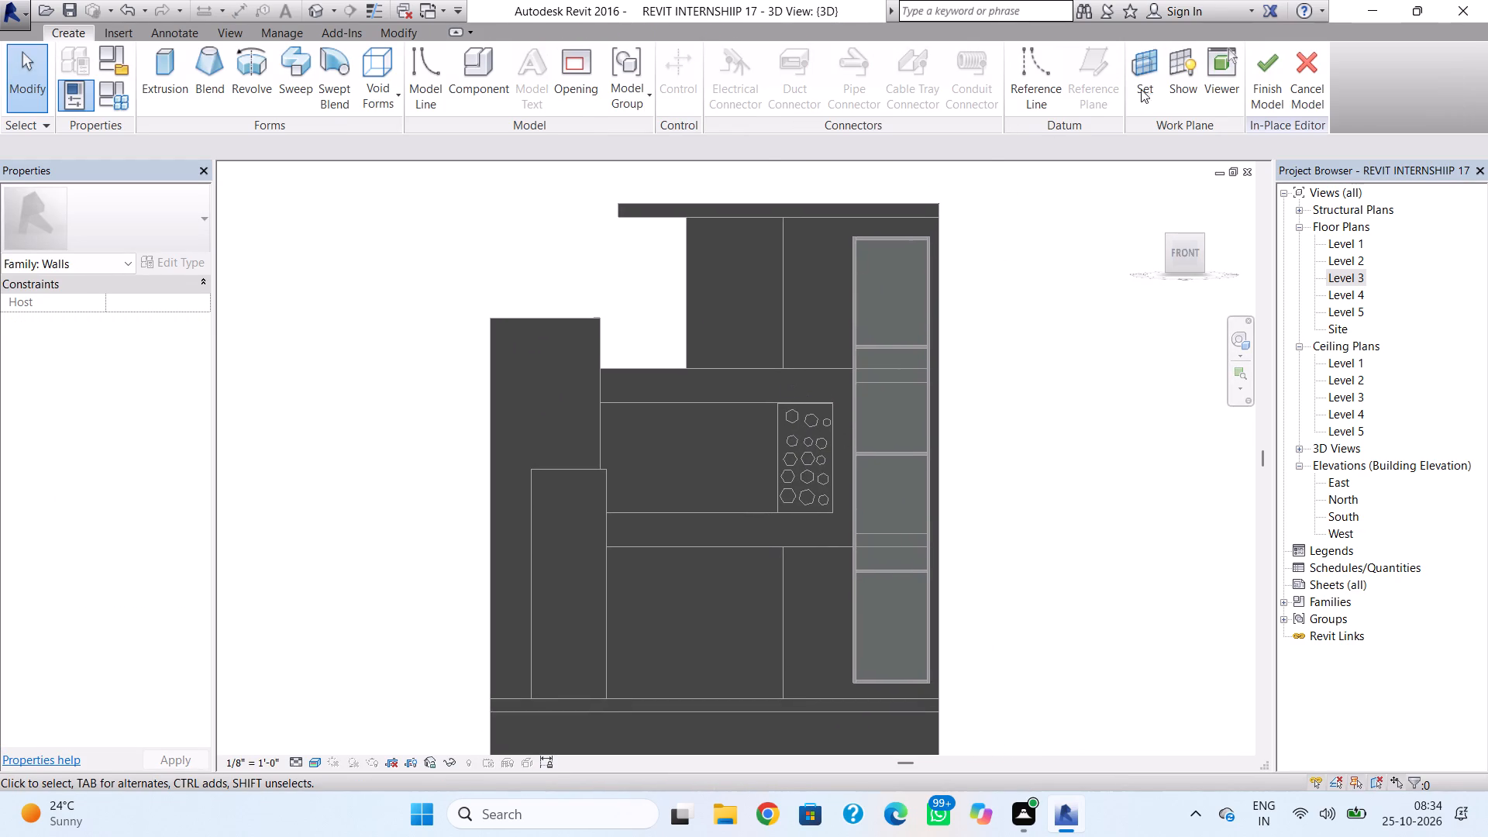
click(1143, 75)
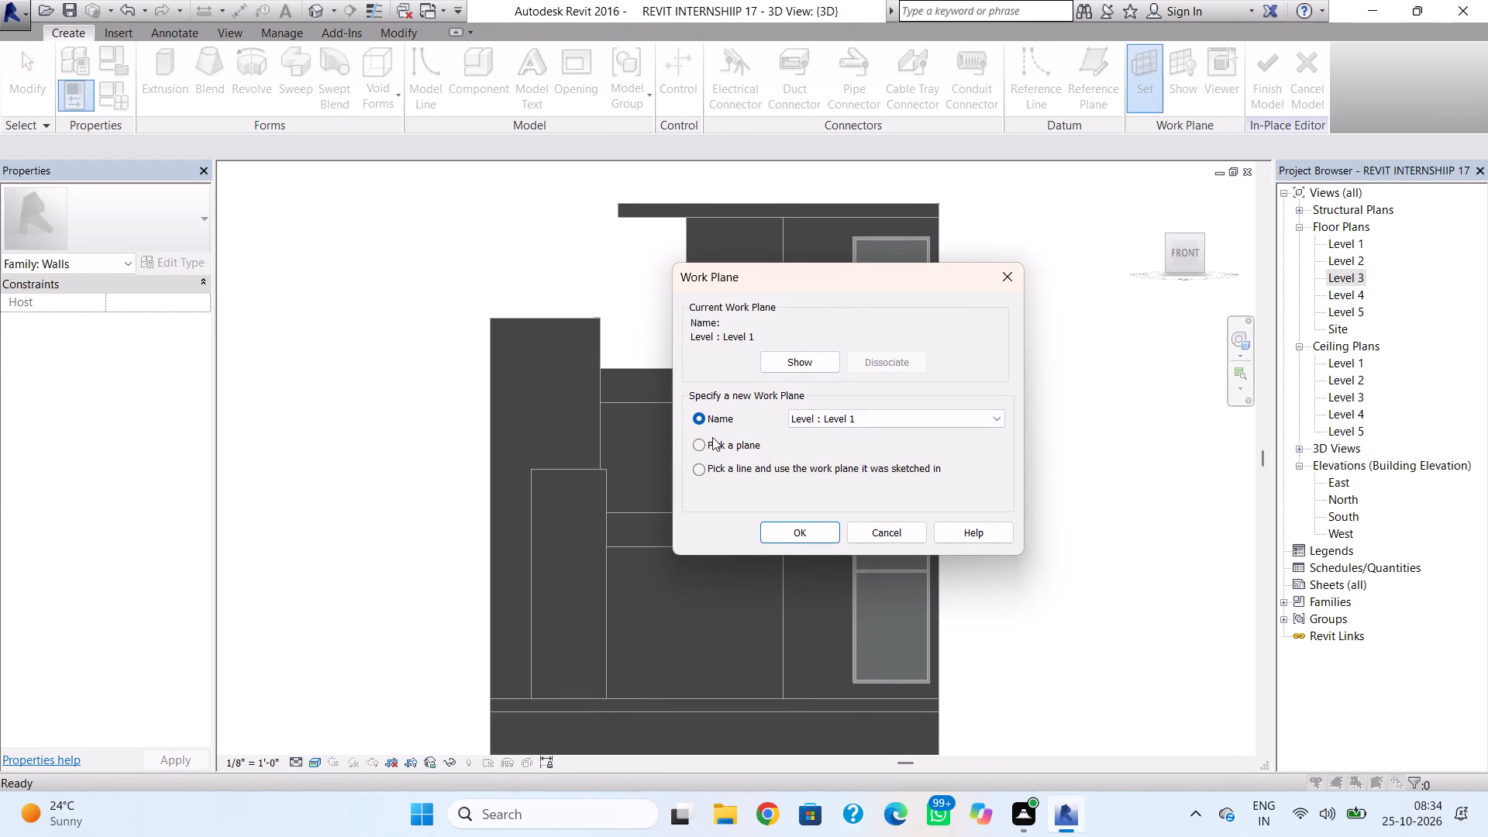
click(699, 442)
click(771, 531)
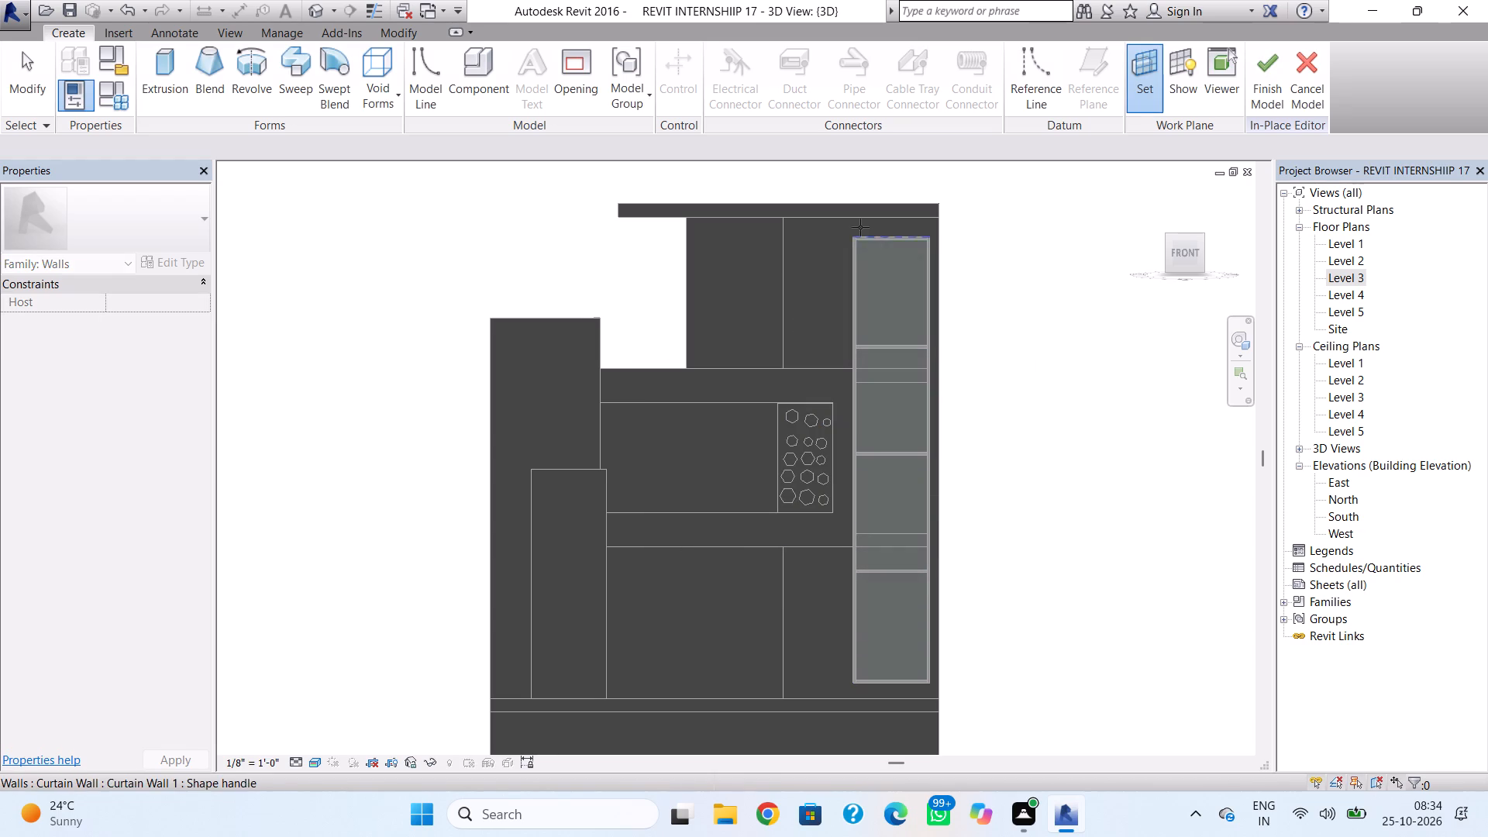
shift+right_drag(835, 244, 882, 273)
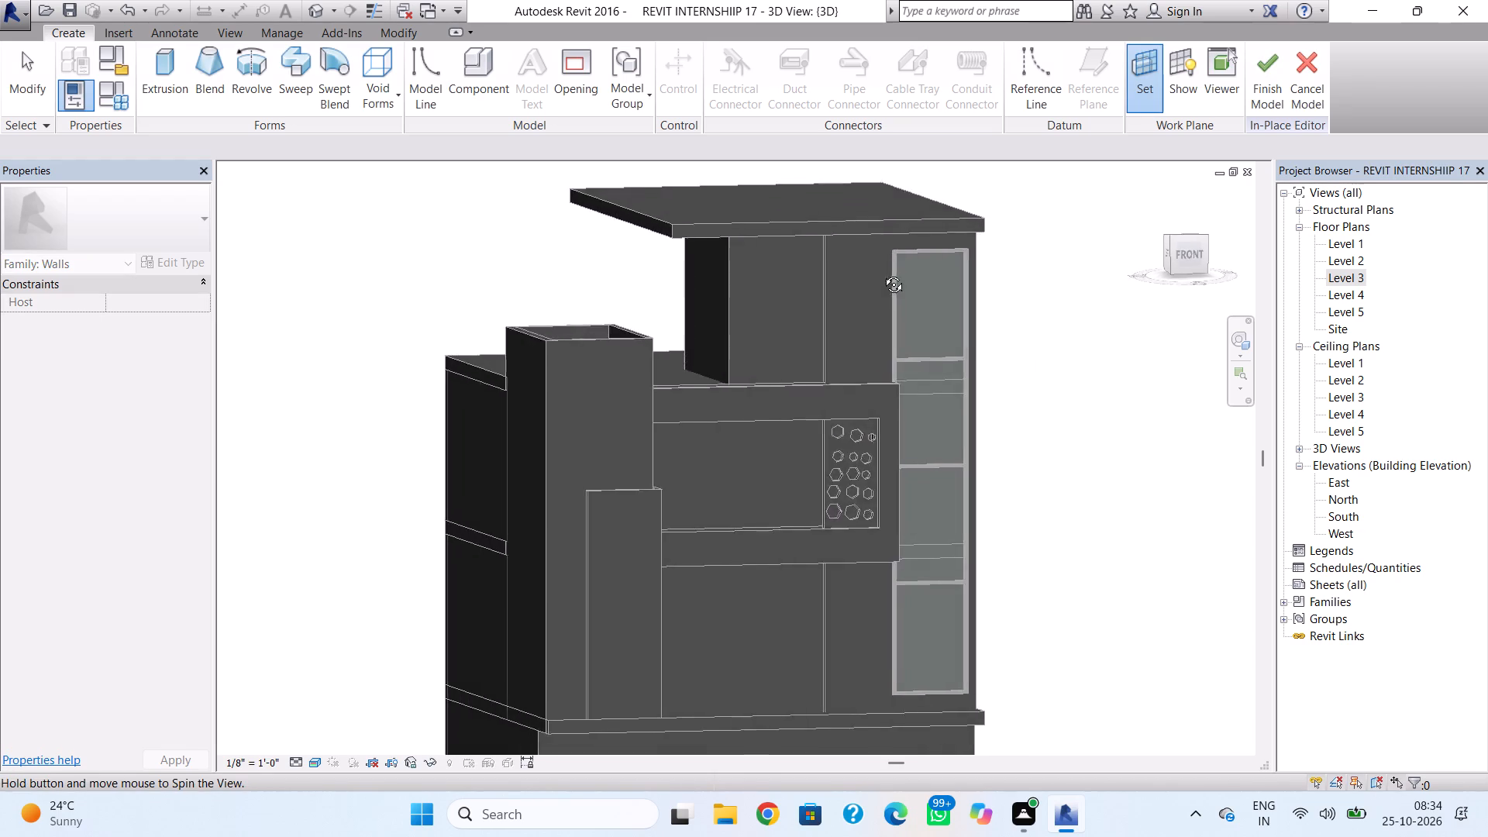
shift+right_drag(882, 273, 939, 305)
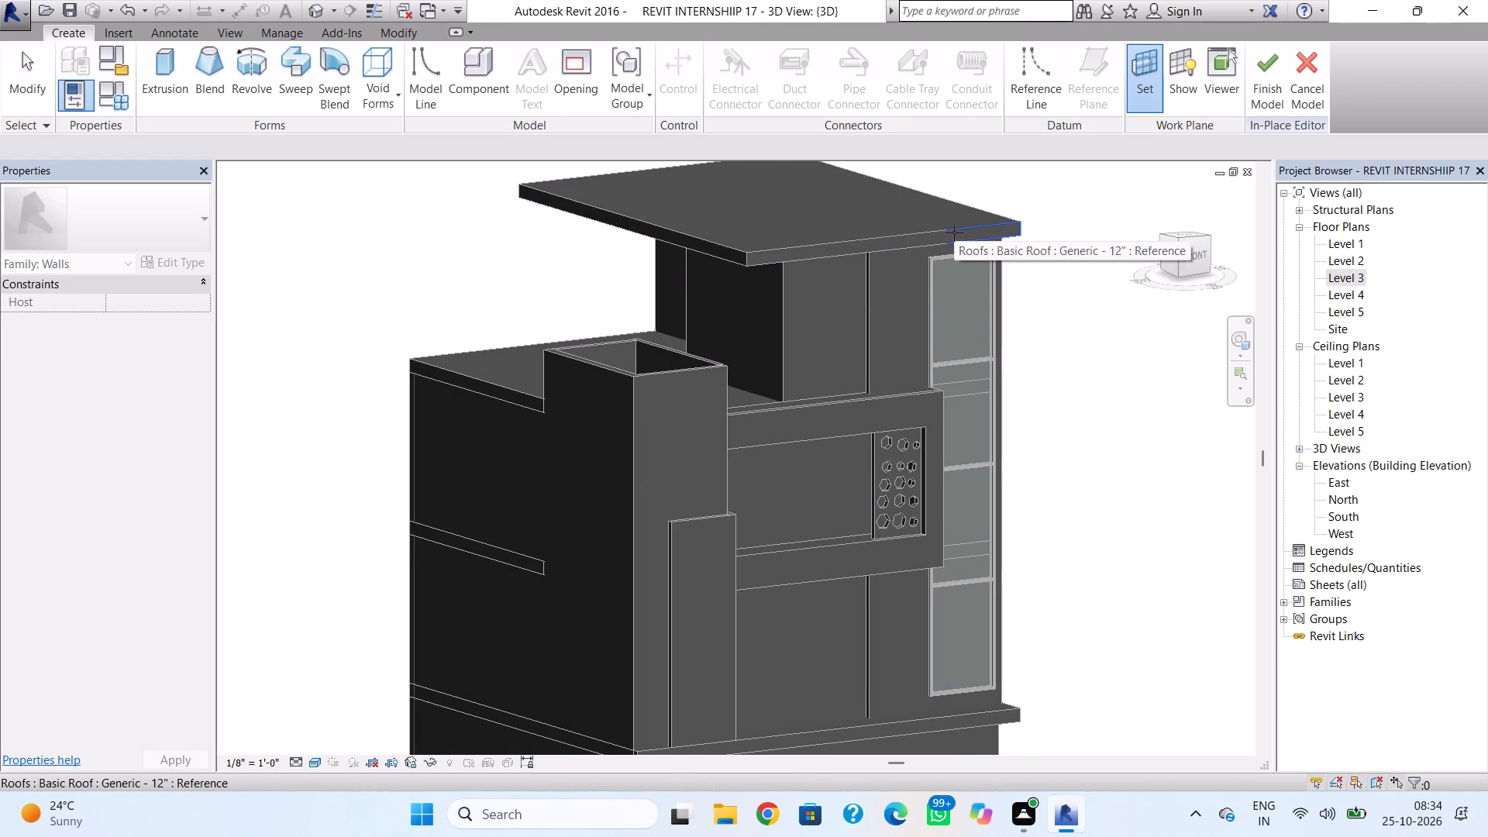
click(897, 240)
key(Escape)
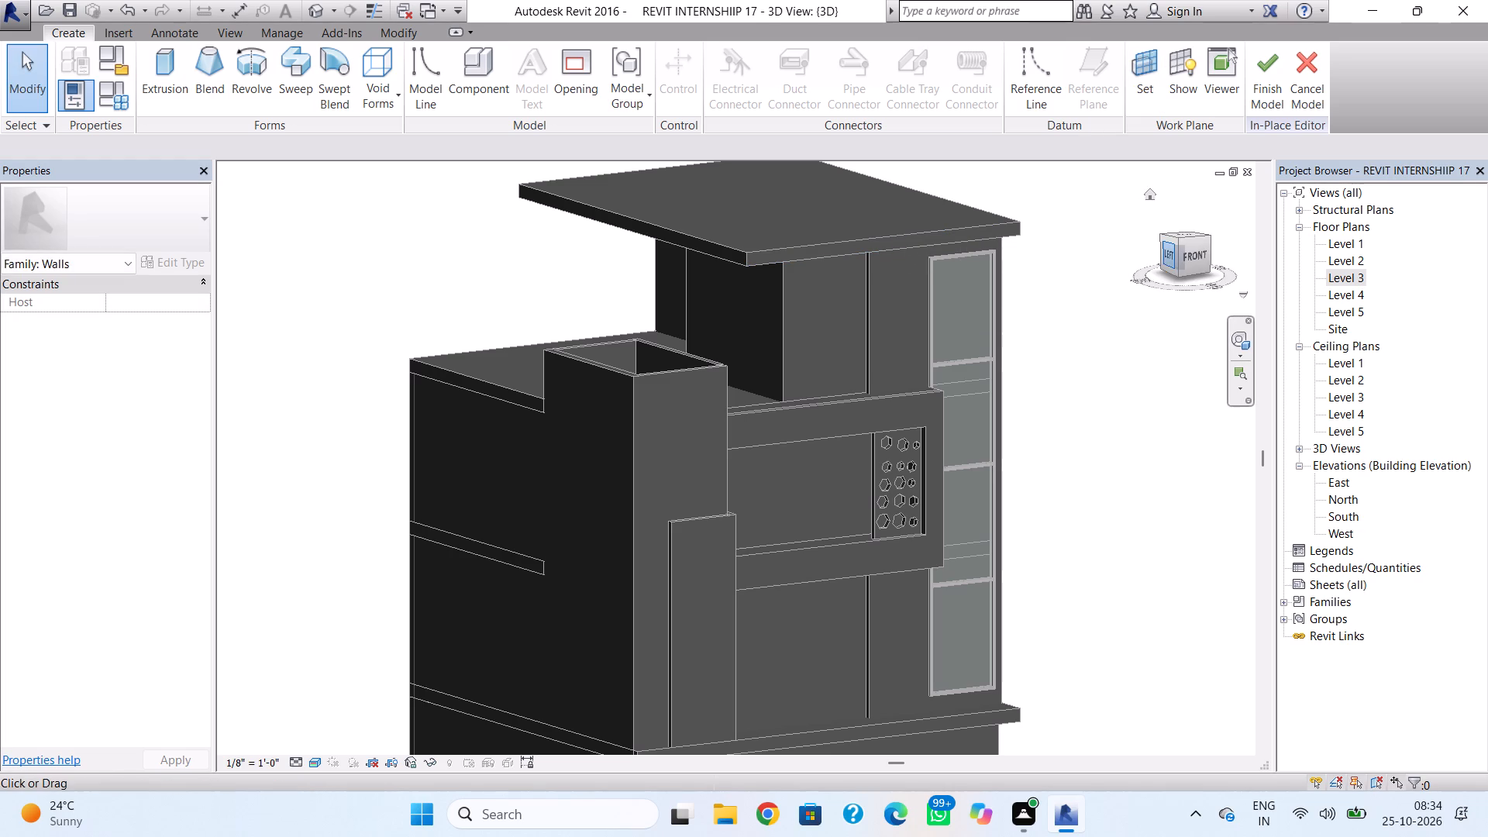
Start a solid extrusion and sketch a line about 22'-8" long along the uppermost roof slab's underside, ending above the curtain wall's outer edge.
click(1186, 256)
scroll(852, 270, up, 3)
scroll(763, 325, up, 1)
middle_drag(747, 420, 739, 475)
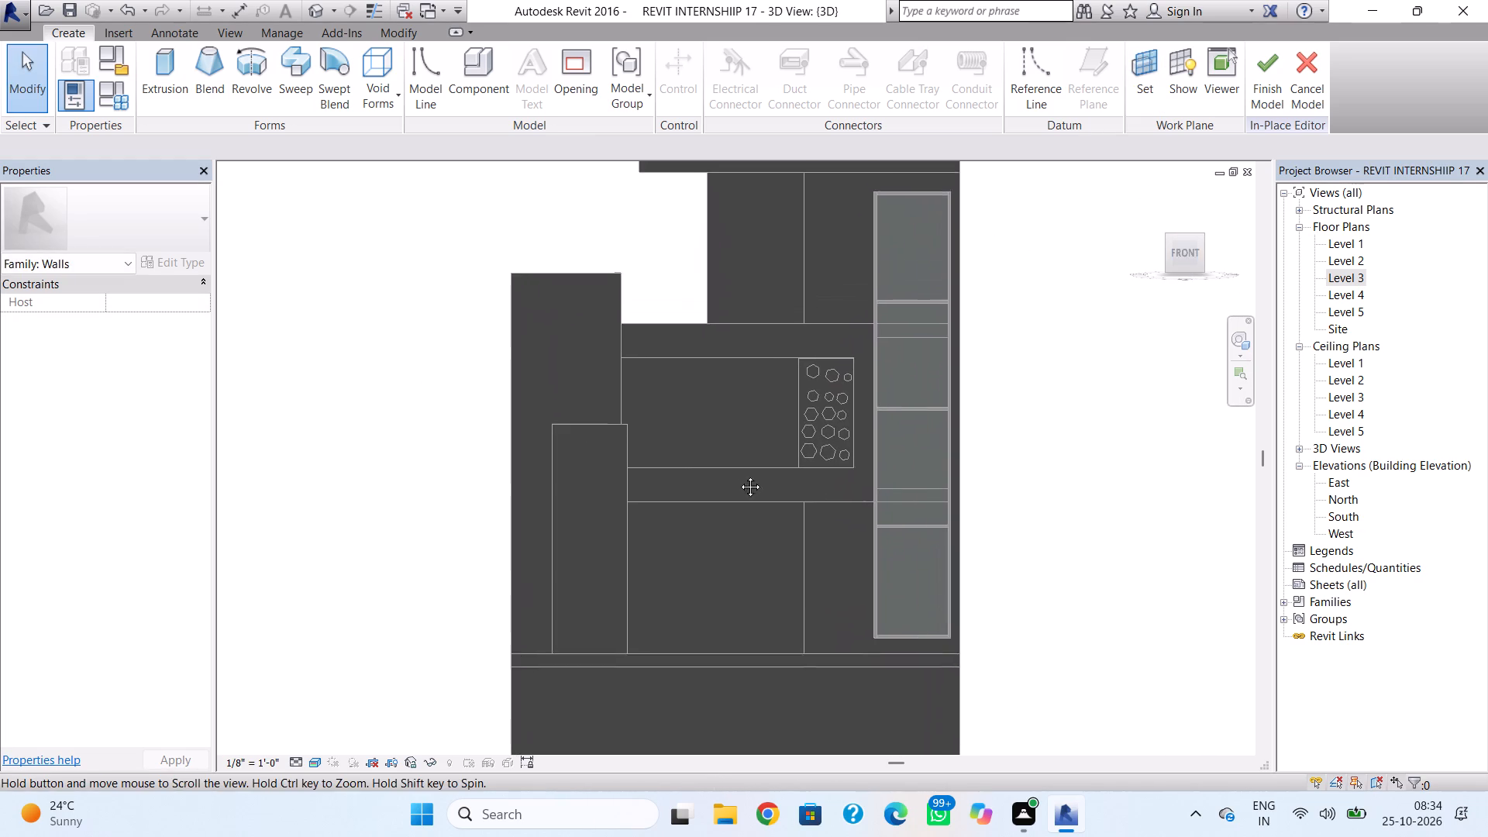
middle_drag(739, 475, 732, 508)
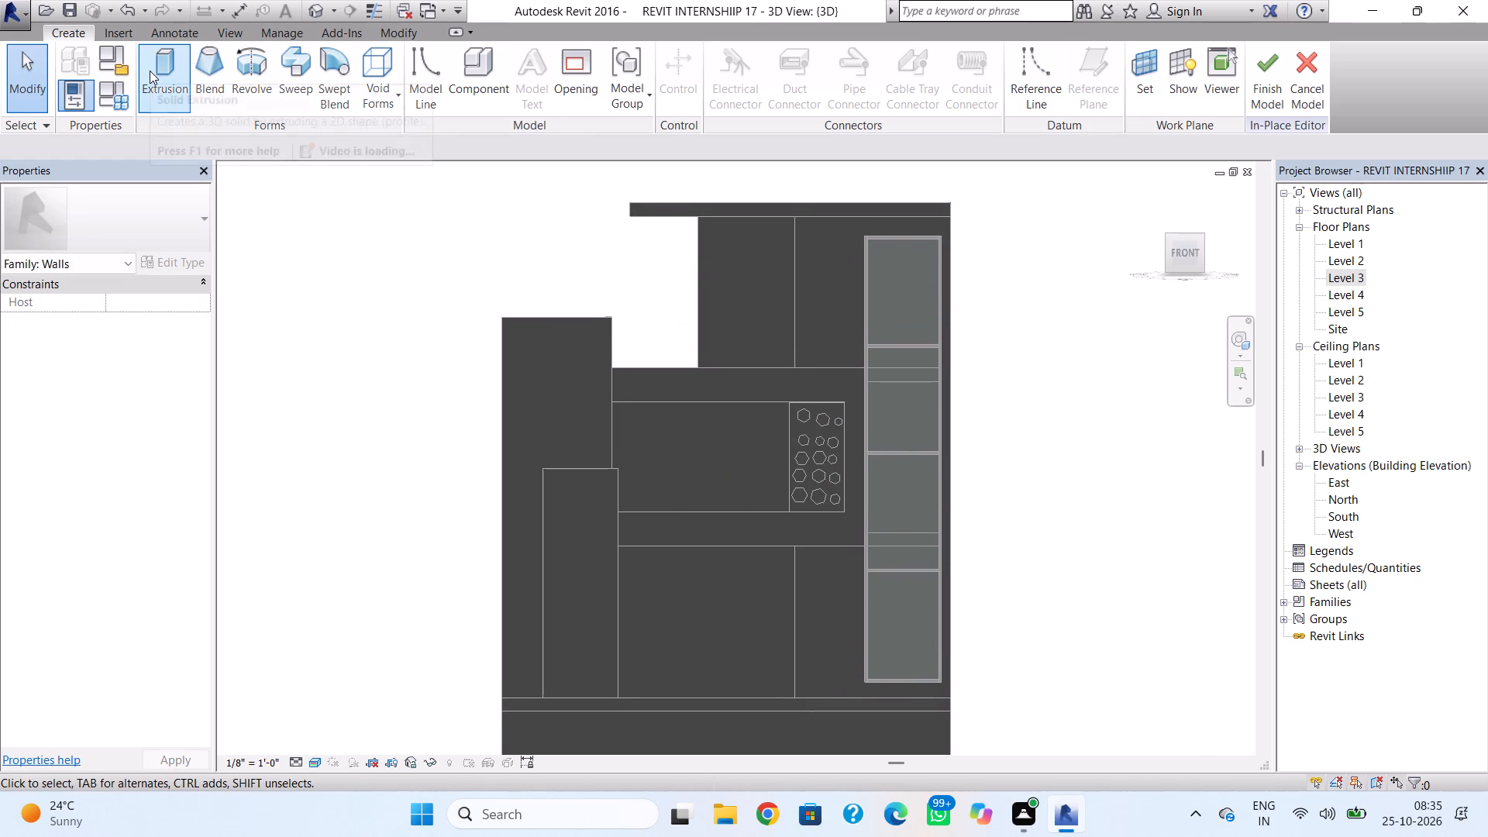
click(150, 71)
click(629, 204)
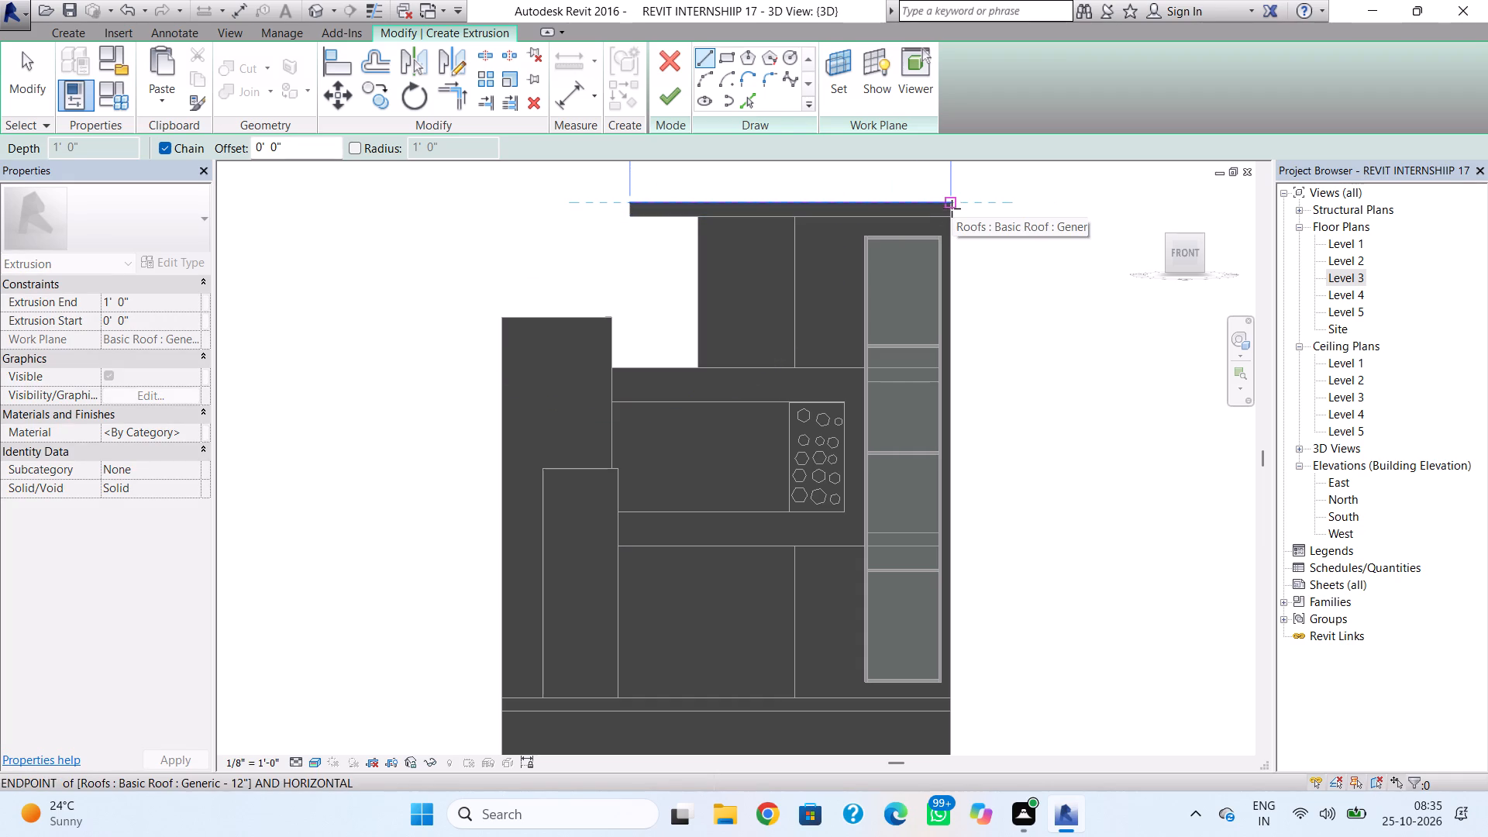
key(Escape)
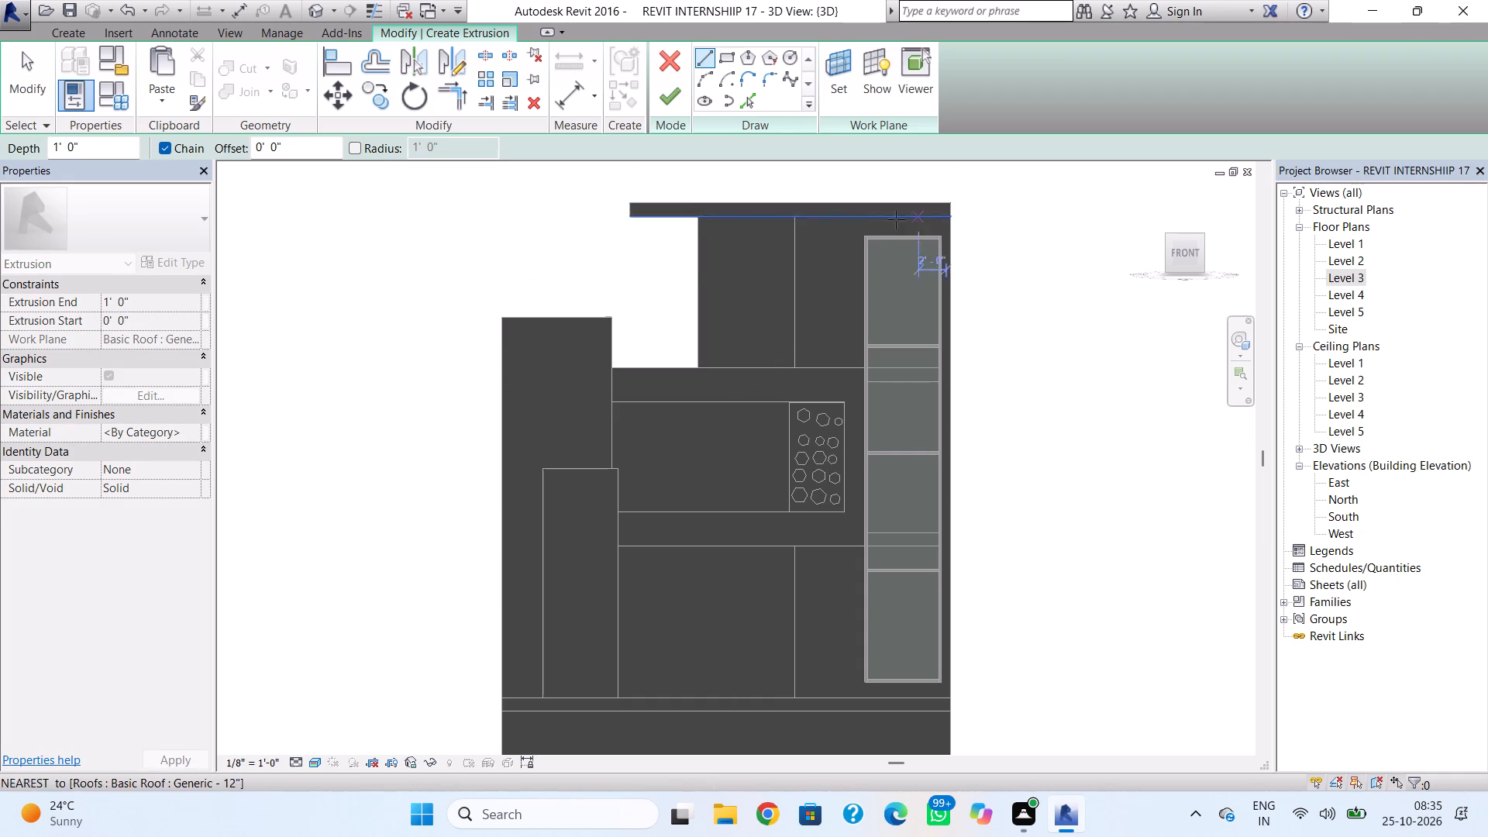
click(630, 224)
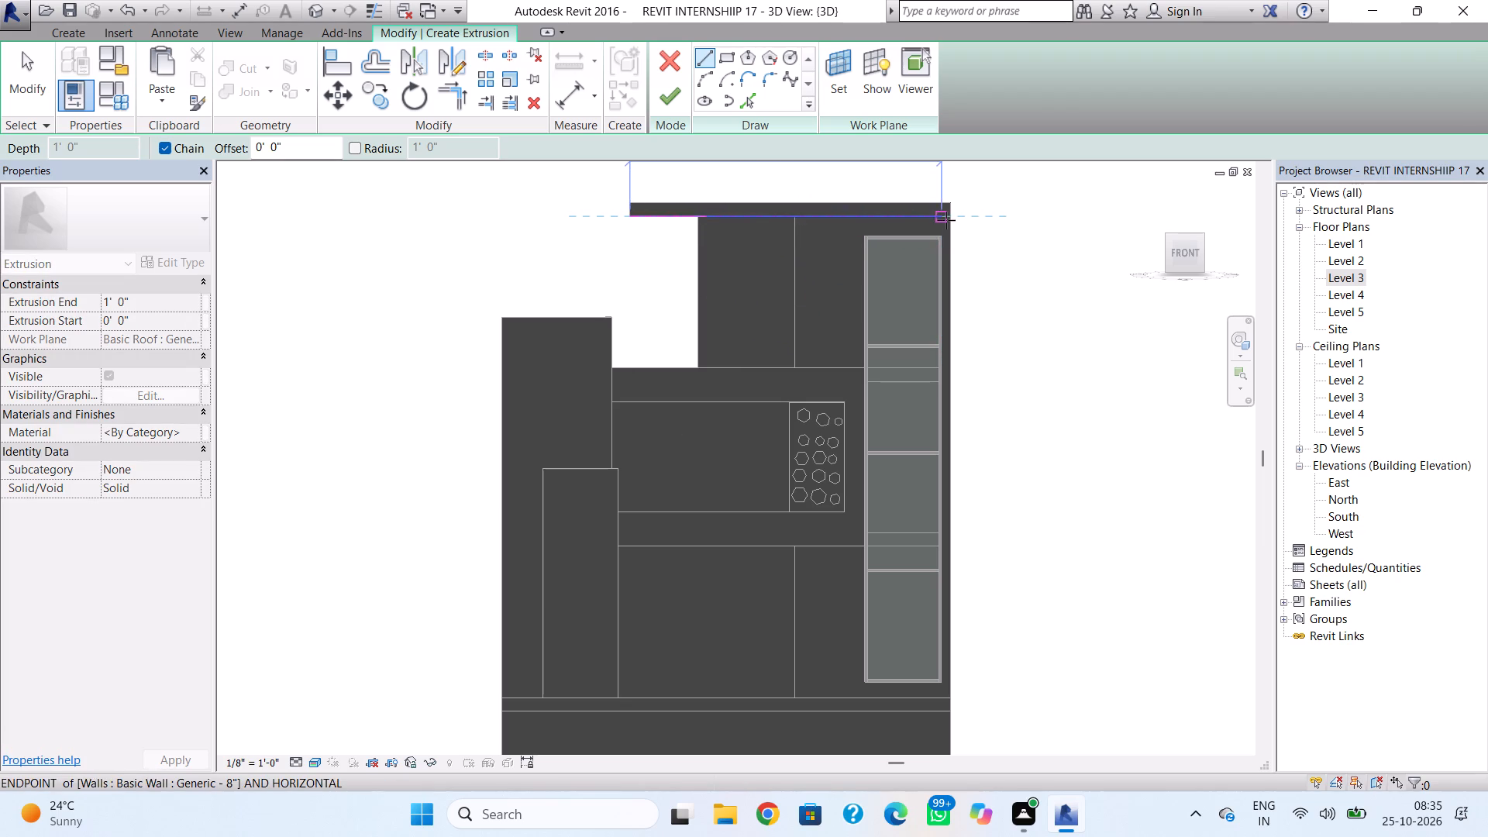
scroll(938, 222, up, 6)
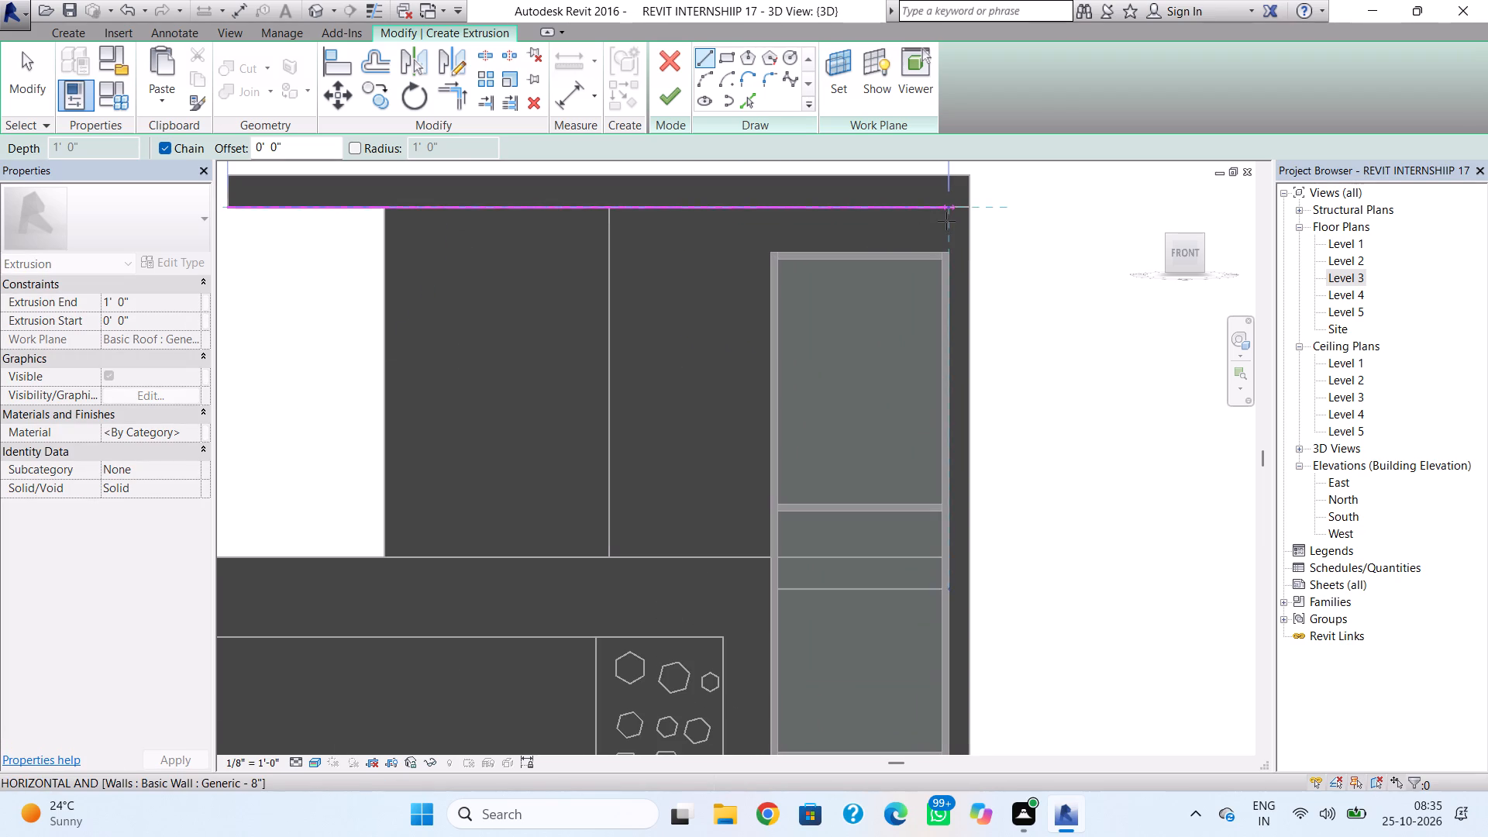
click(950, 220)
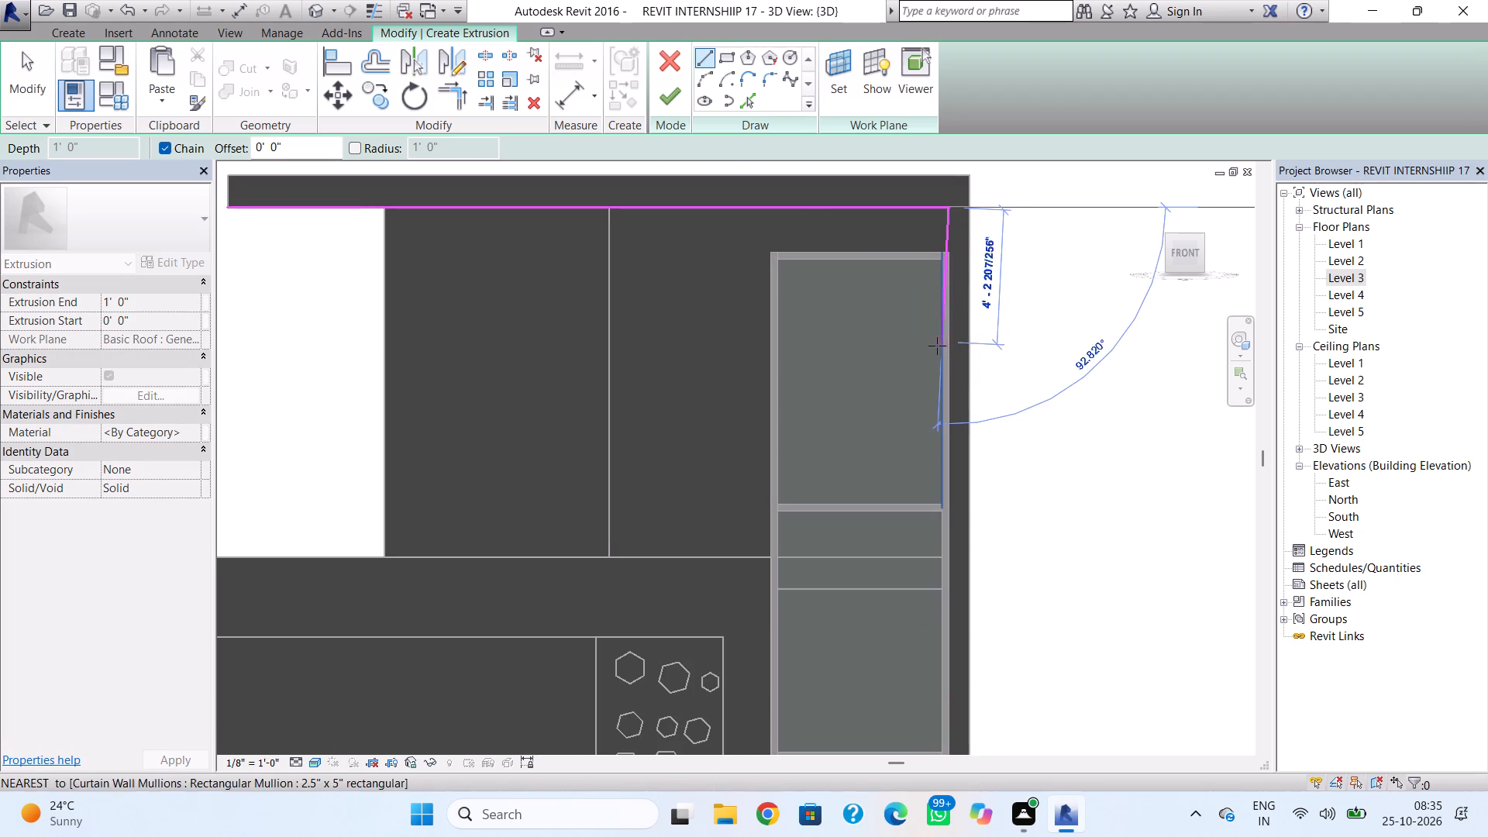
Continue the extrusion profile 35'-0" straight down beside the curtain wall to the upper edge of the lower slab.
scroll(939, 359, down, 2)
middle_drag(942, 359, 939, 190)
scroll(928, 362, down, 3)
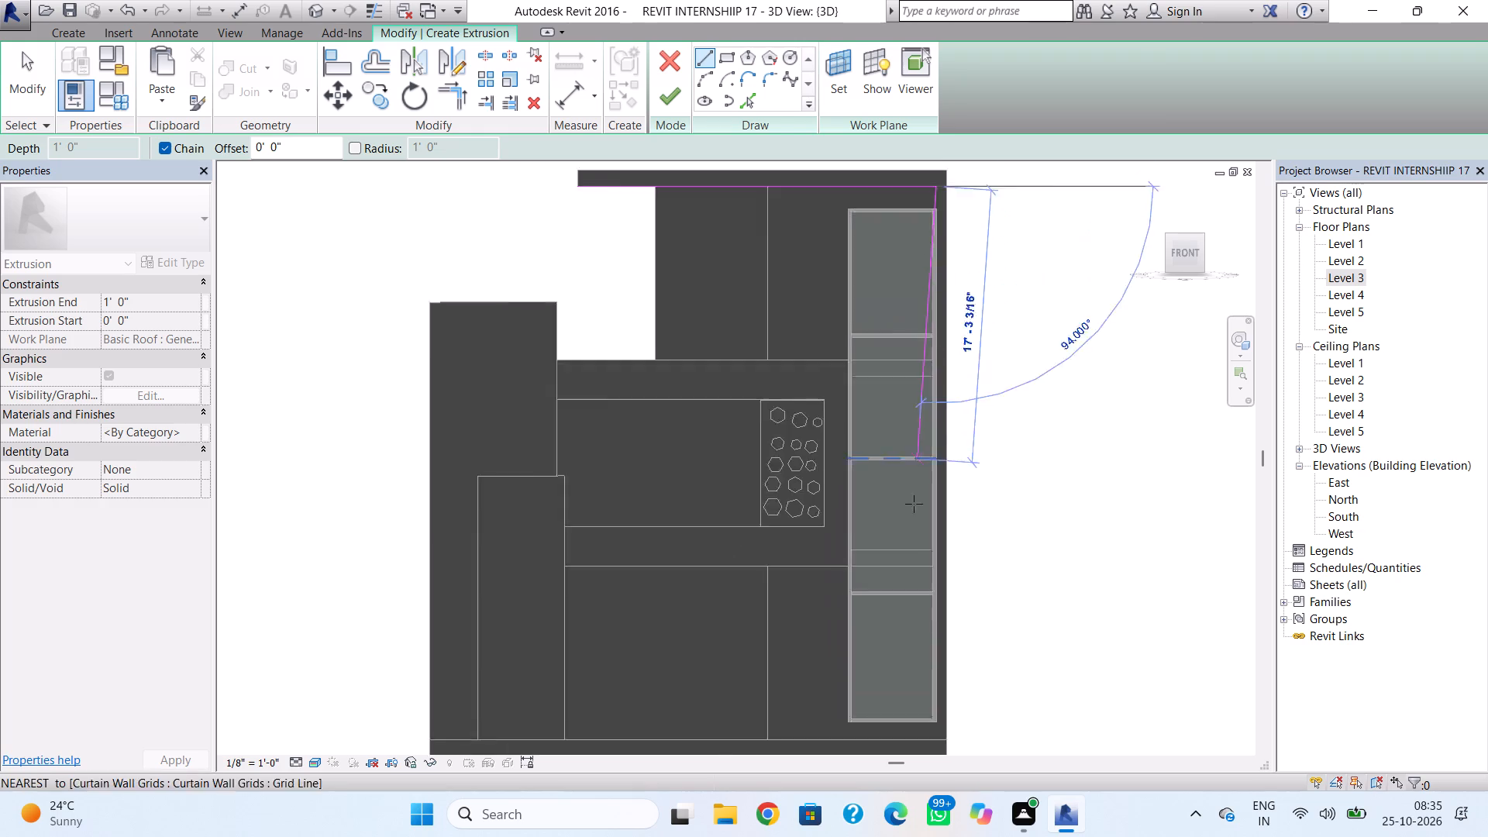
scroll(914, 504, down, 2)
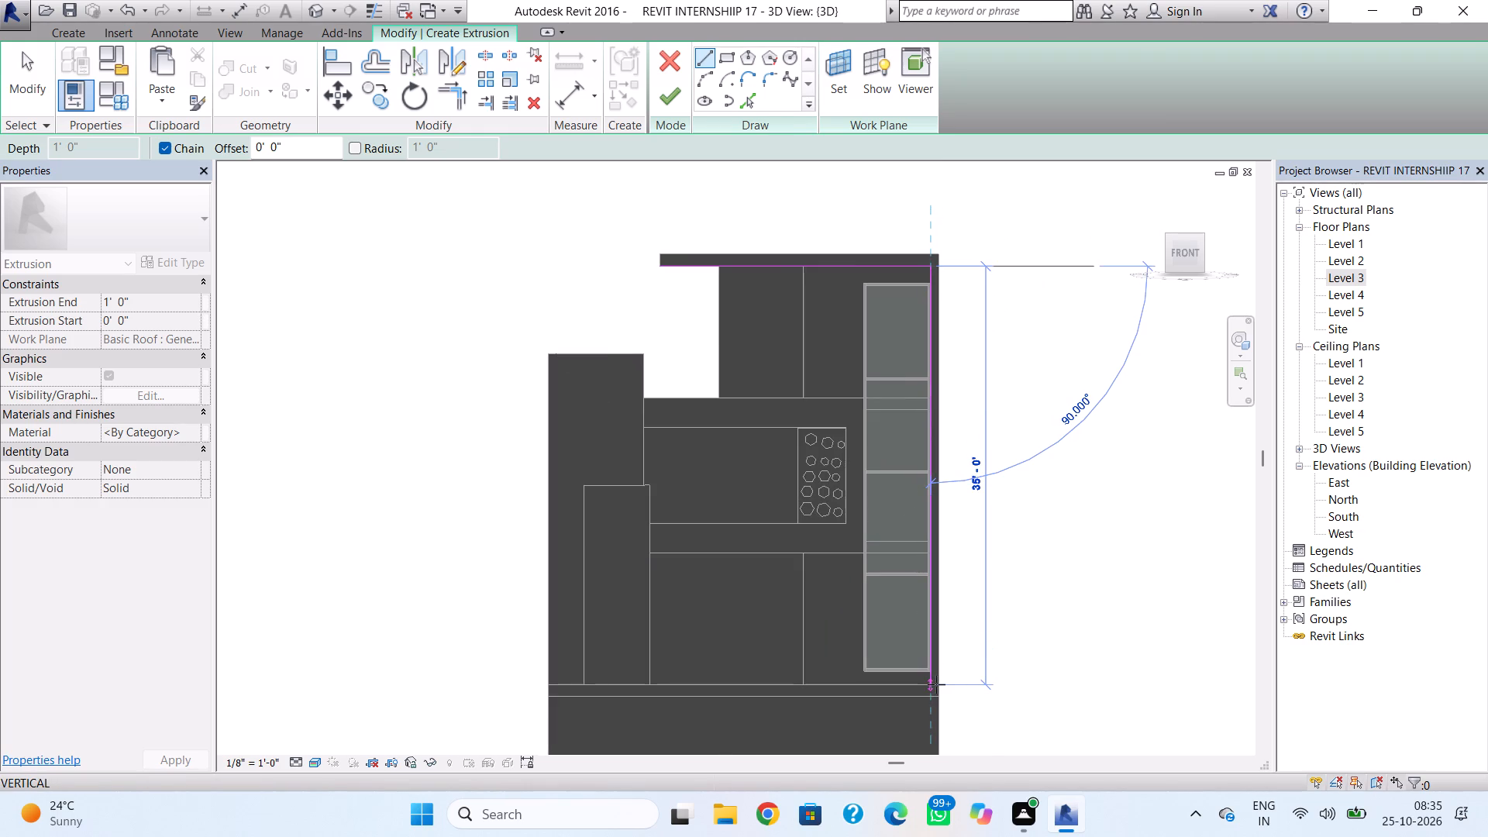
scroll(936, 684, up, 5)
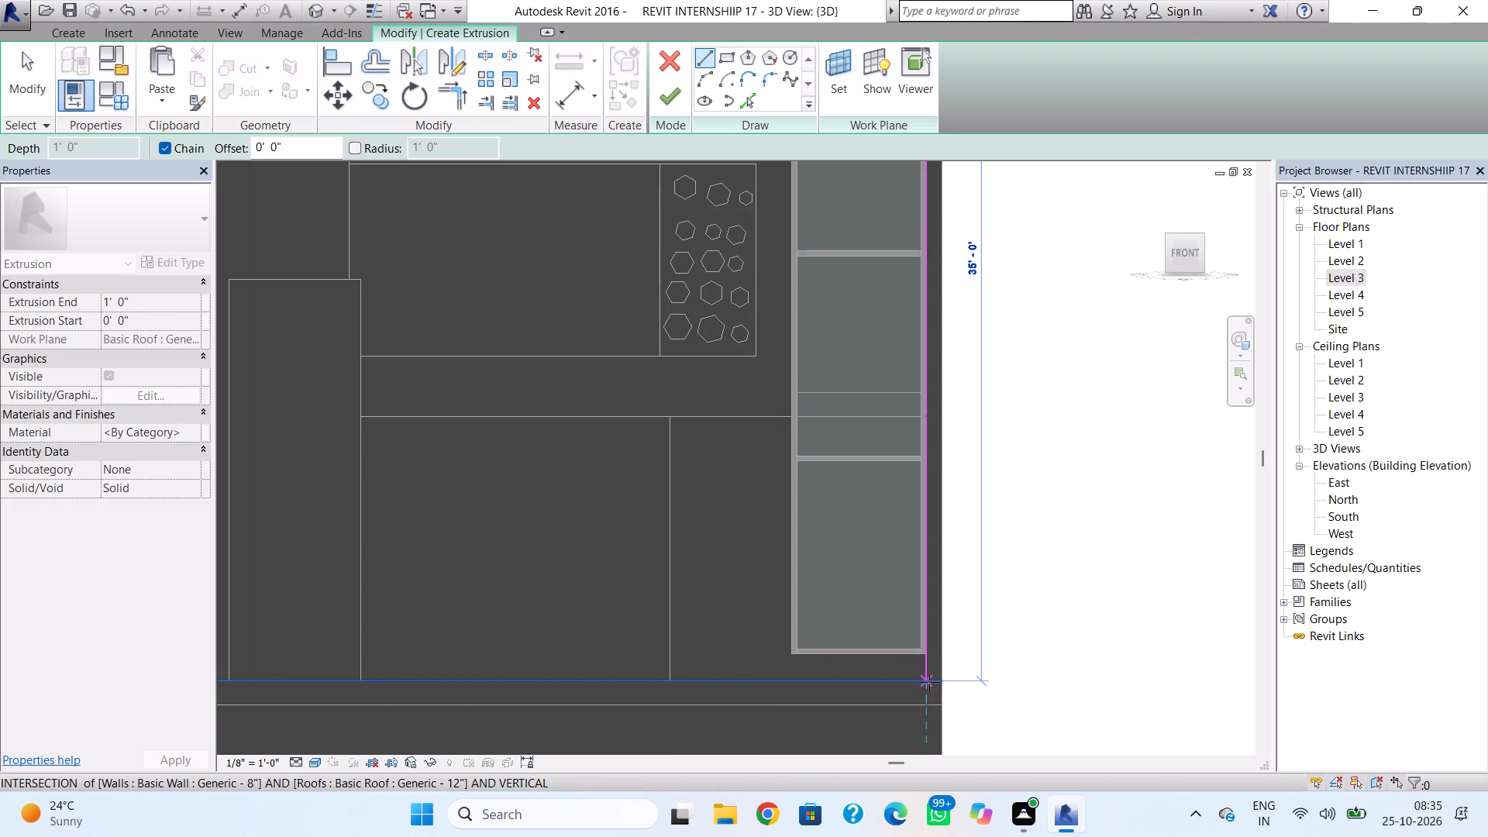
click(926, 681)
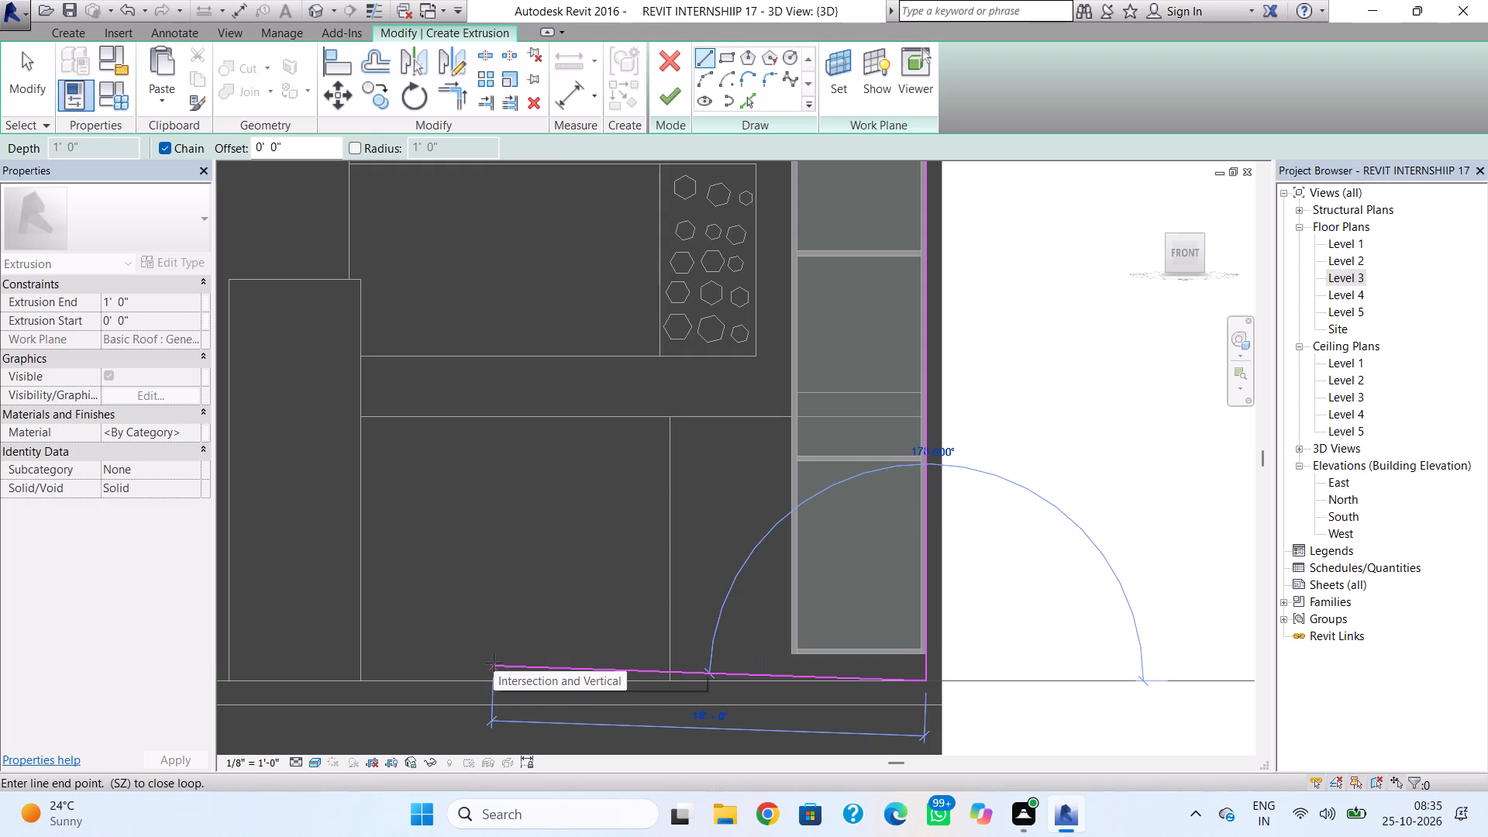
Sketch the profile along the lower slab to the facade's far edge, down below the slab, and back horizontally past the curtain-wall-side edge.
middle_drag(507, 682, 844, 653)
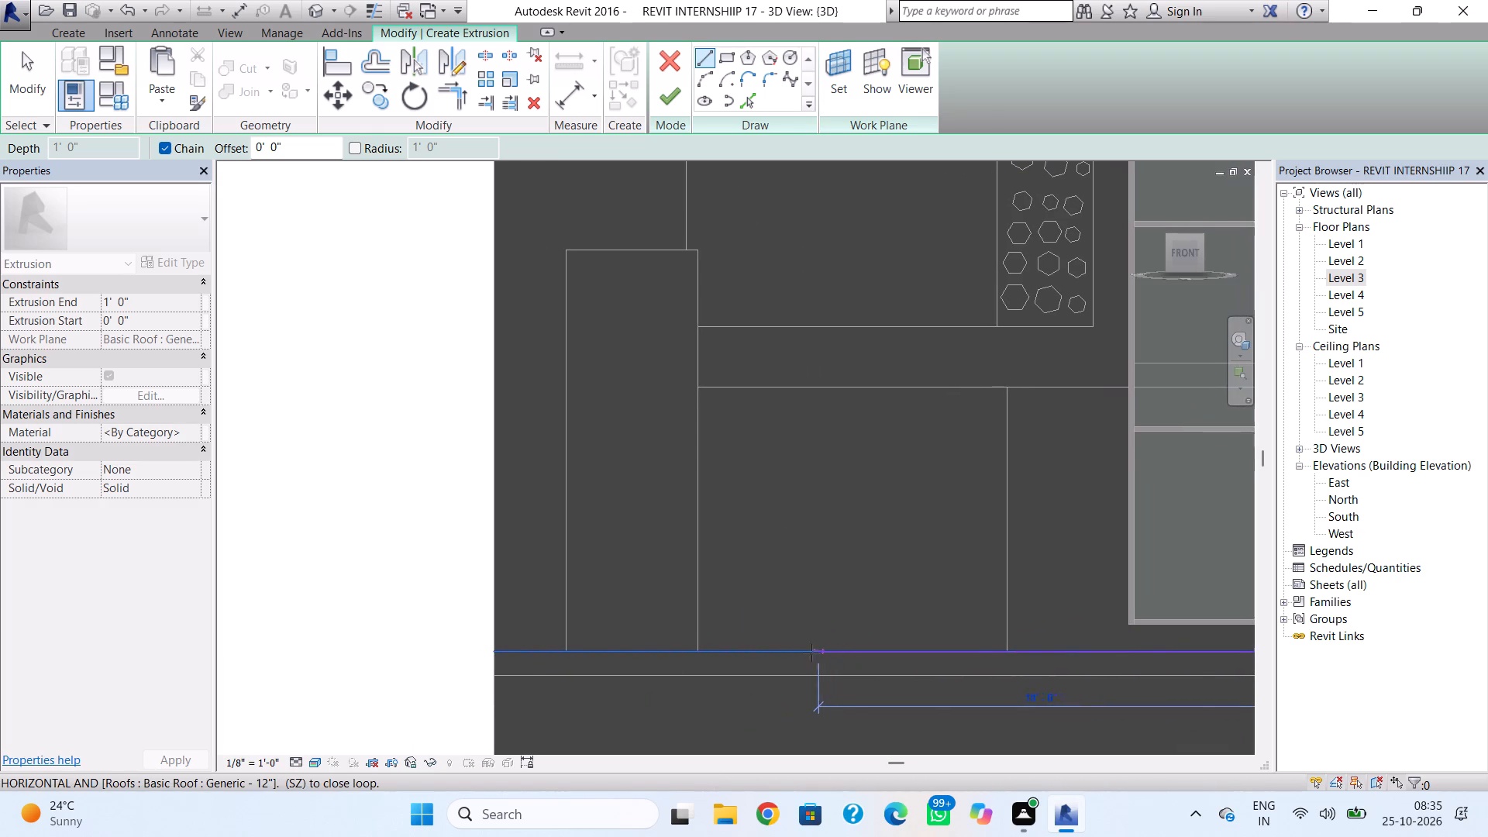
scroll(794, 658, down, 1)
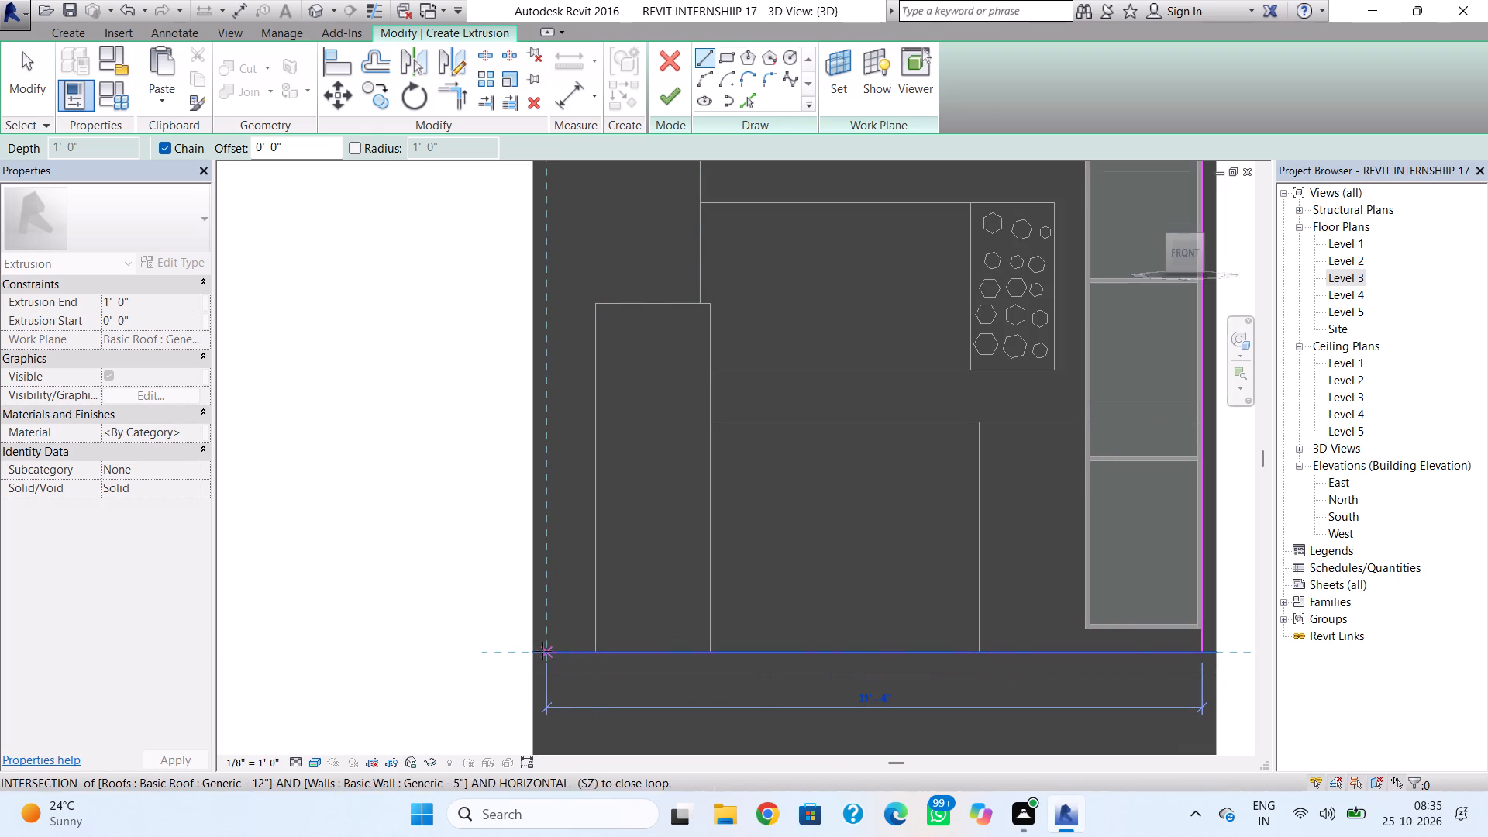
click(534, 651)
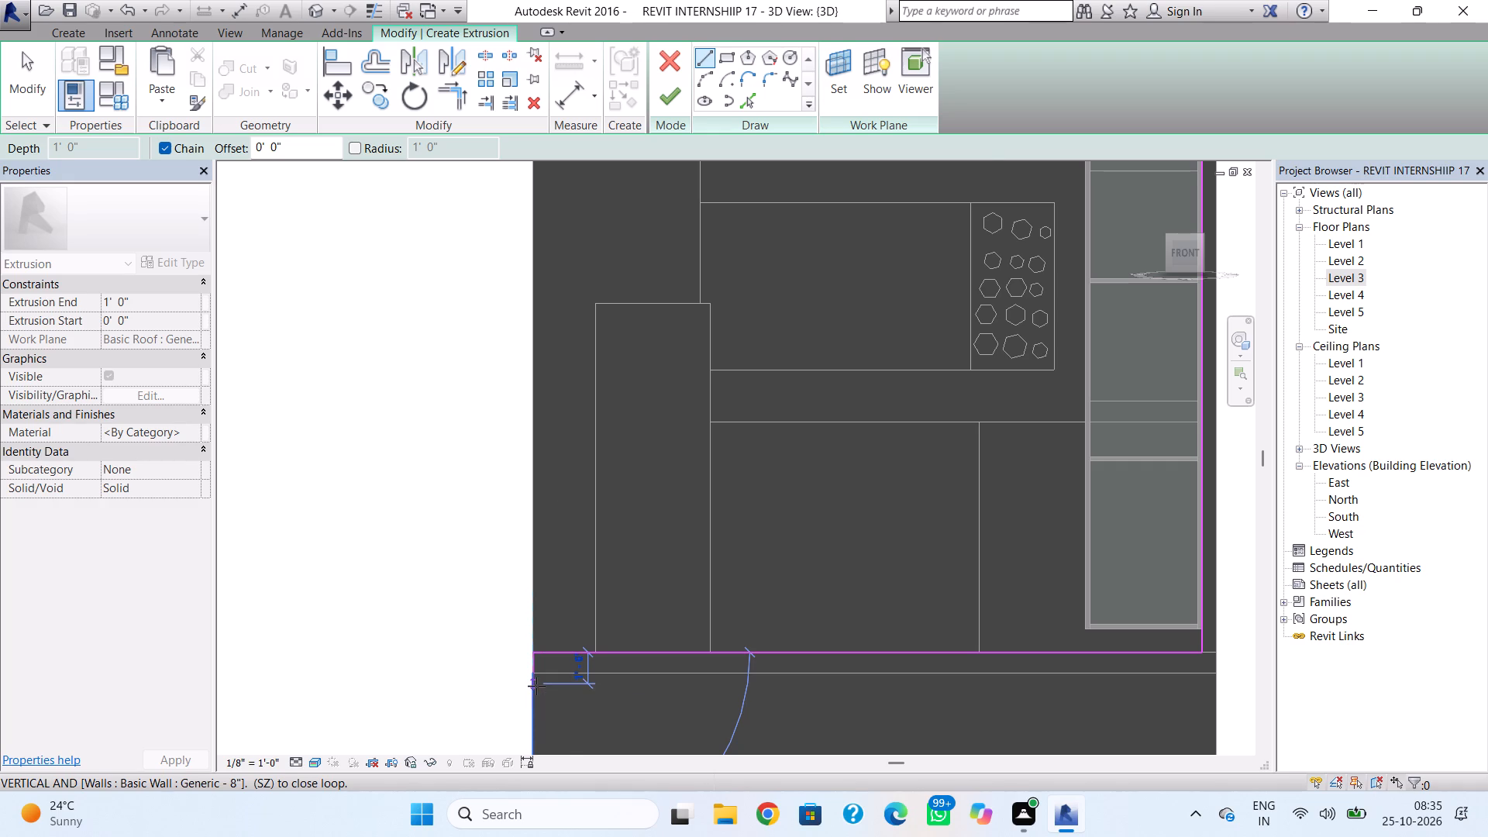
middle_drag(566, 509, 603, 450)
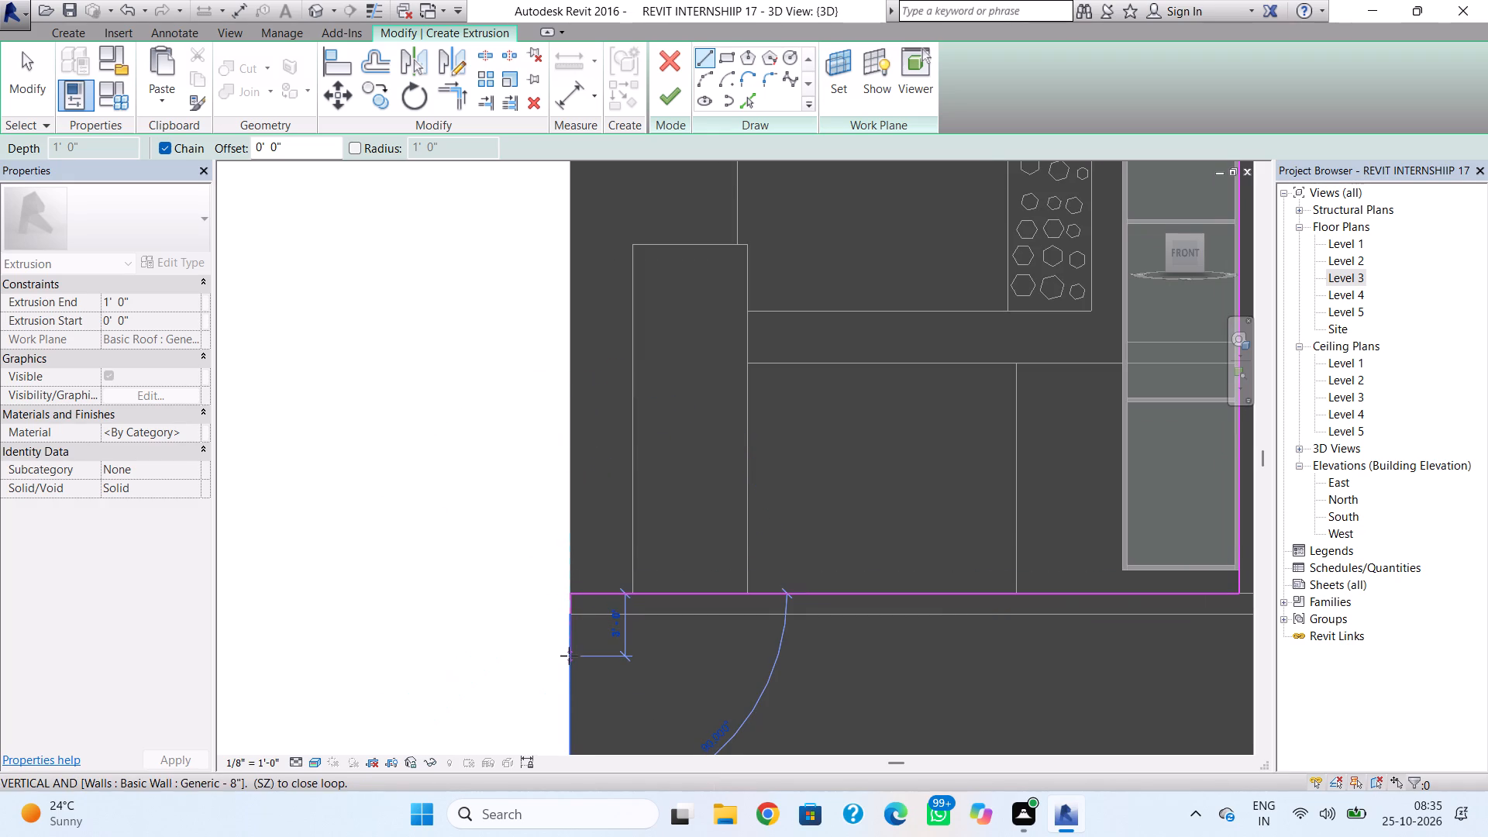
click(569, 656)
middle_drag(902, 653, 729, 568)
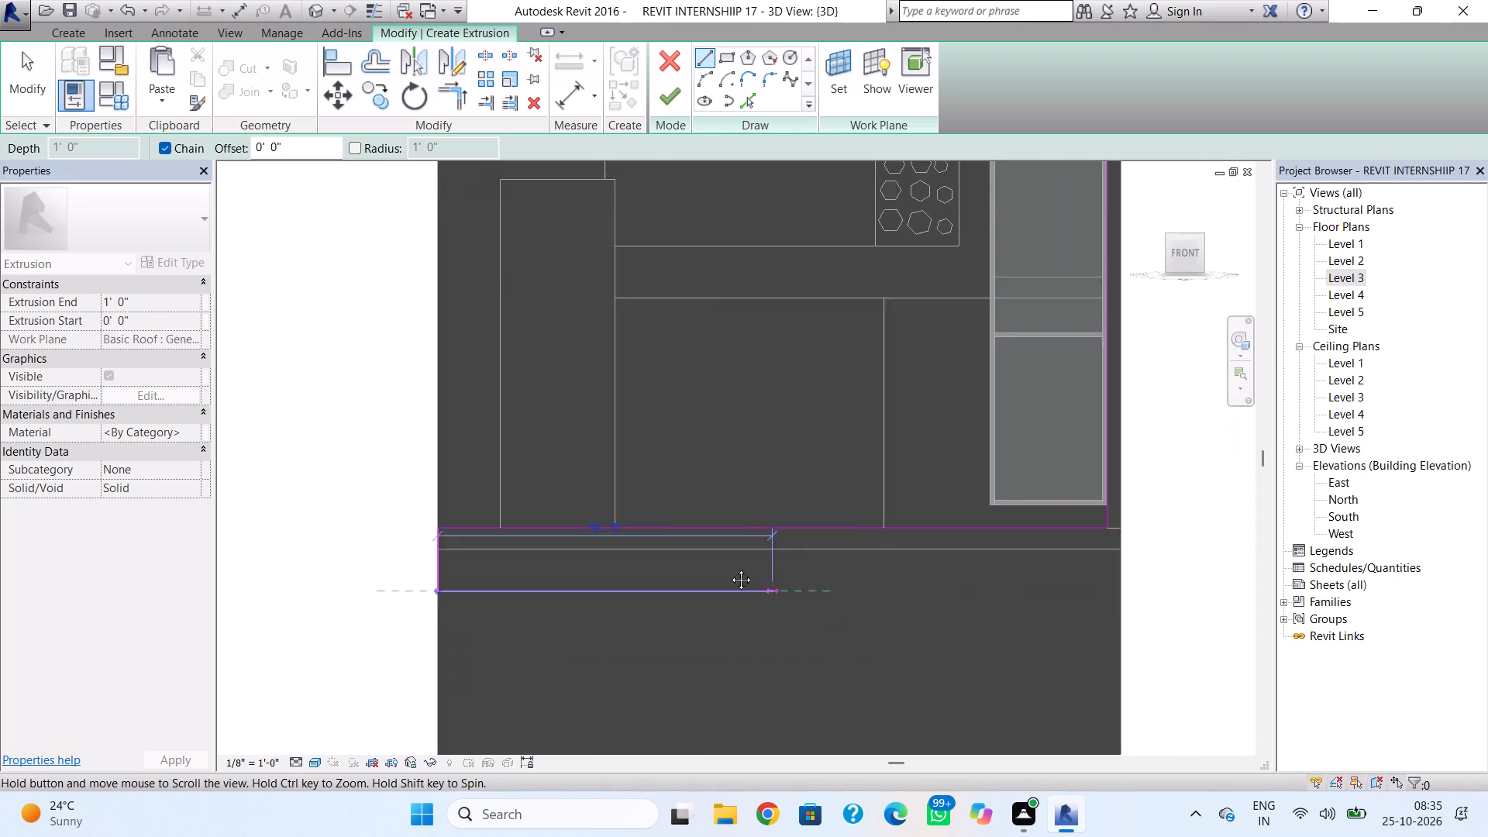
middle_drag(729, 568, 566, 533)
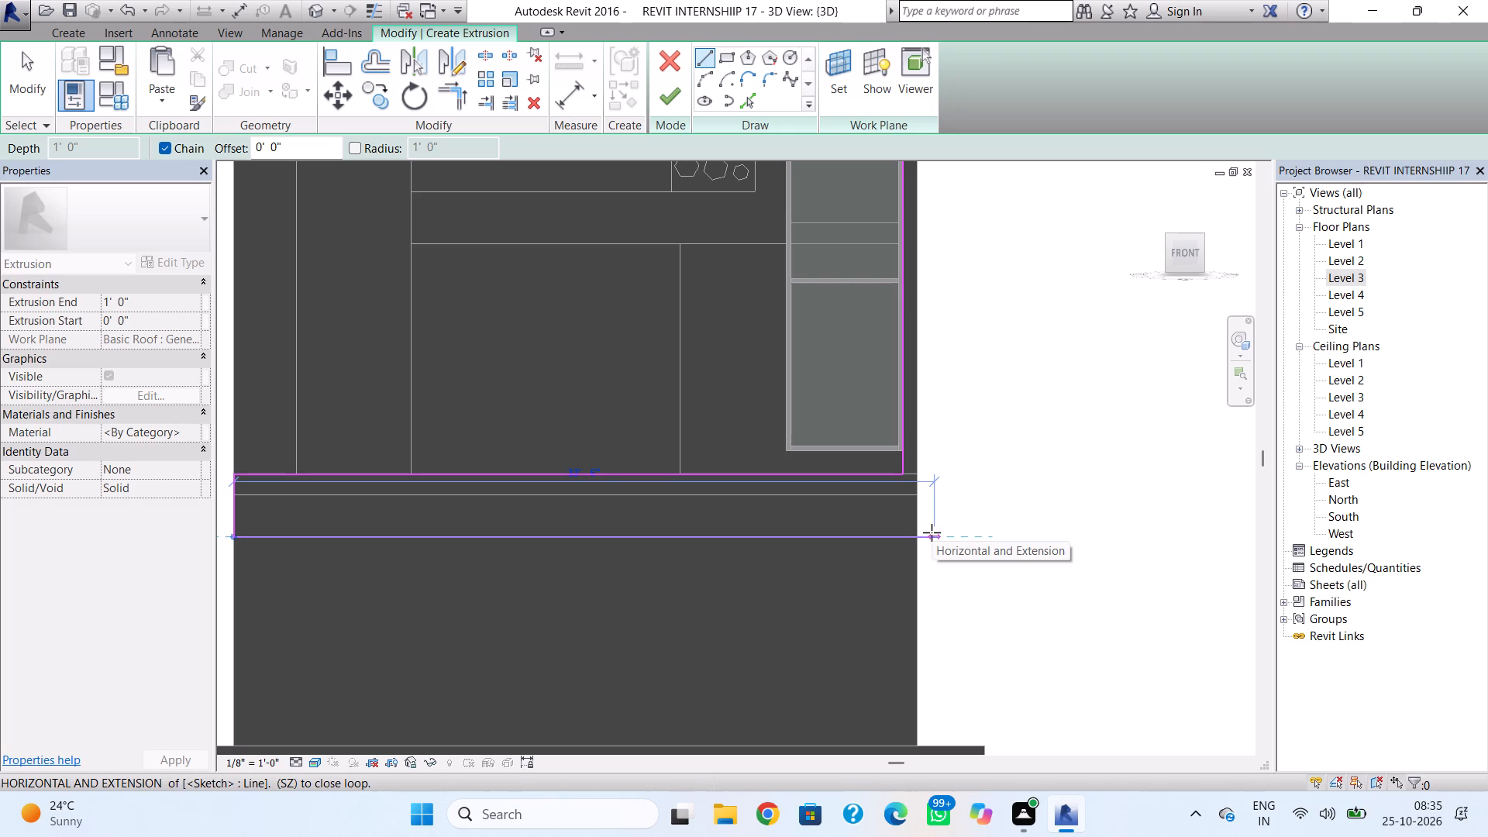
click(932, 532)
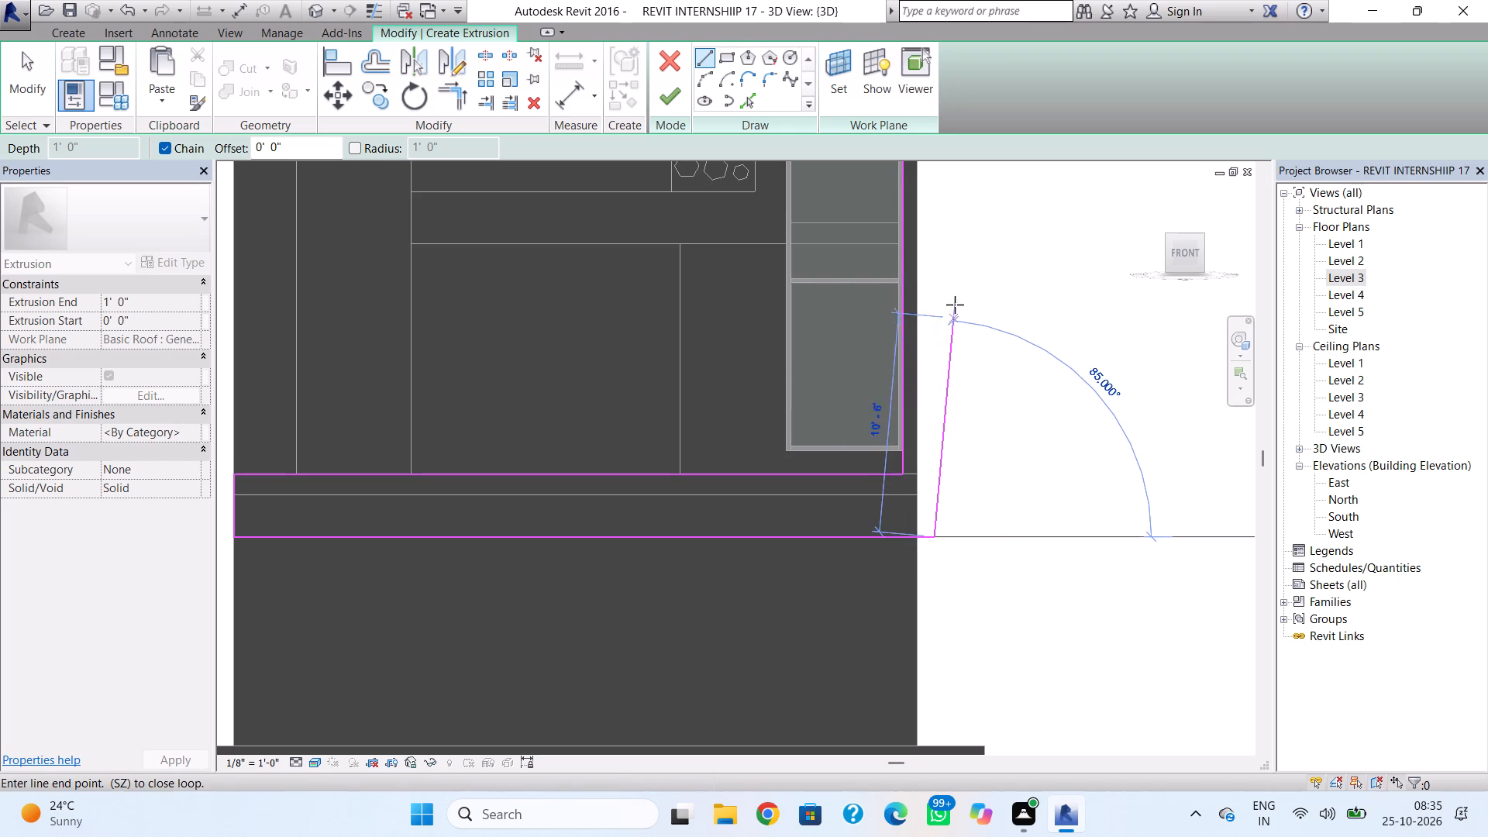
Close the profile with an outer vertical up to roof level, a 24'-2" line along the uppermost slab's top, and a short end line.
middle_drag(948, 248, 911, 612)
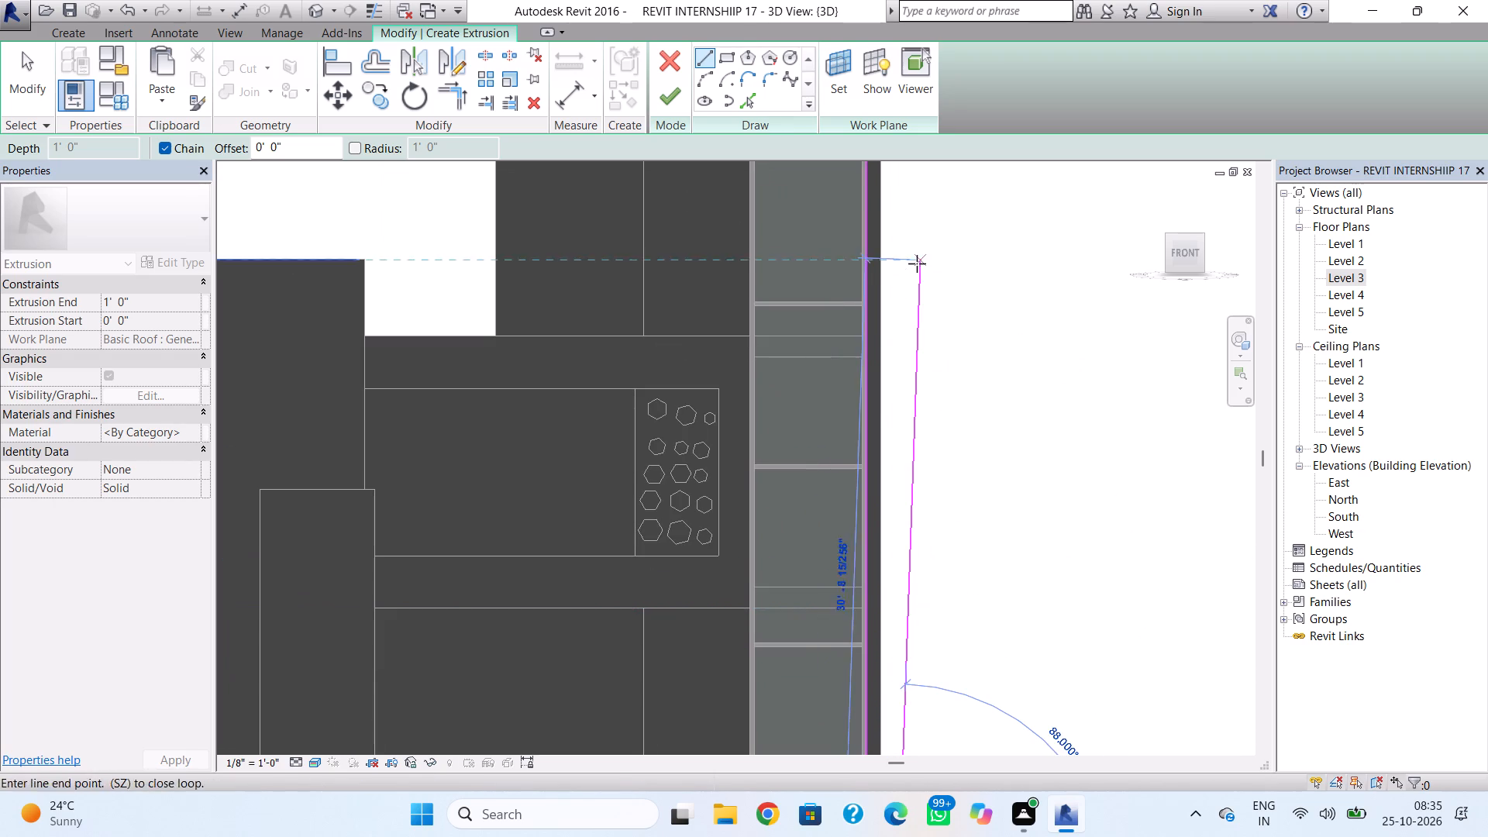
middle_drag(914, 207, 895, 546)
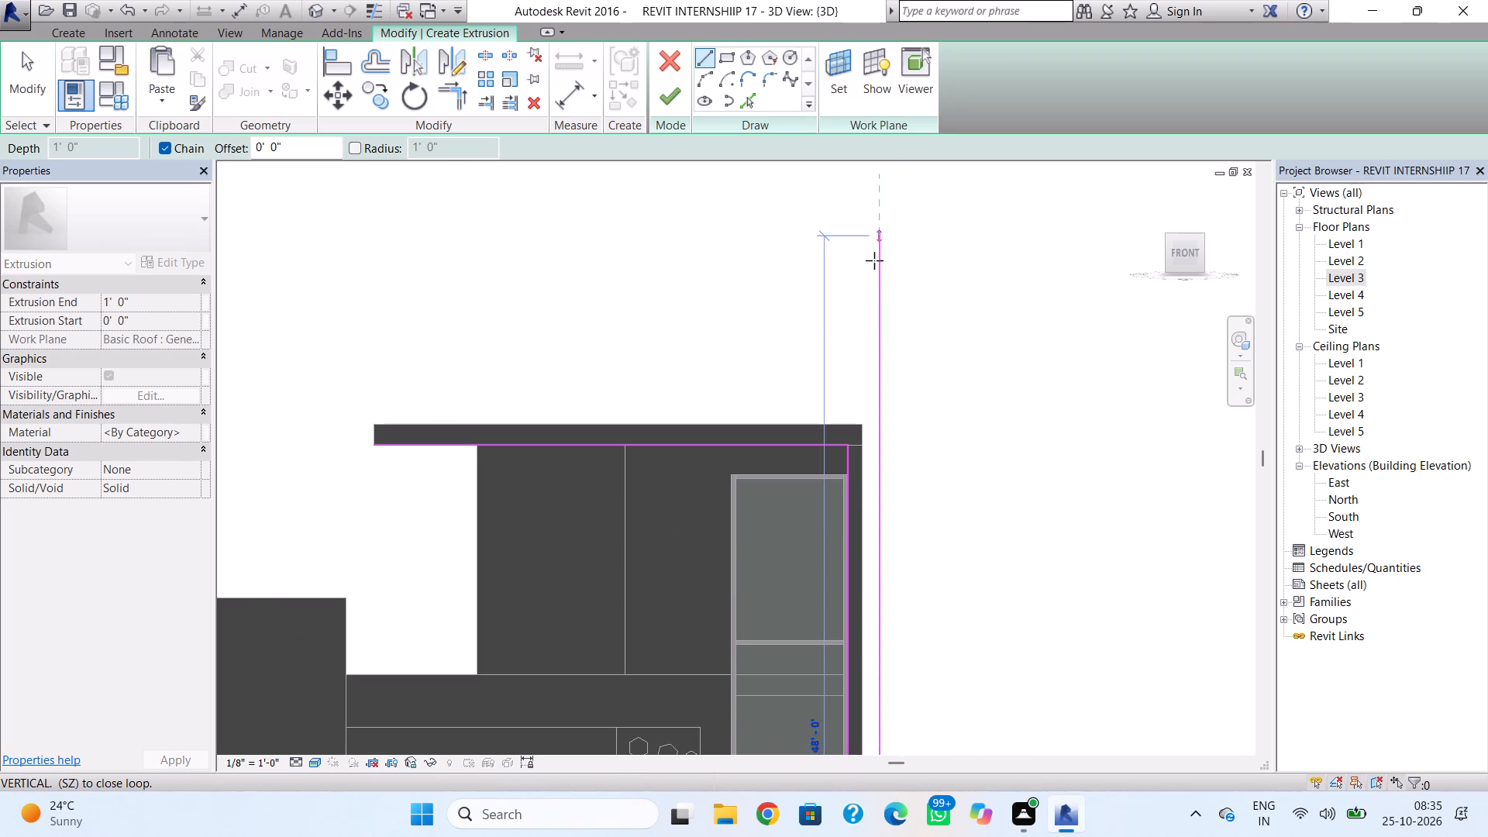
click(877, 426)
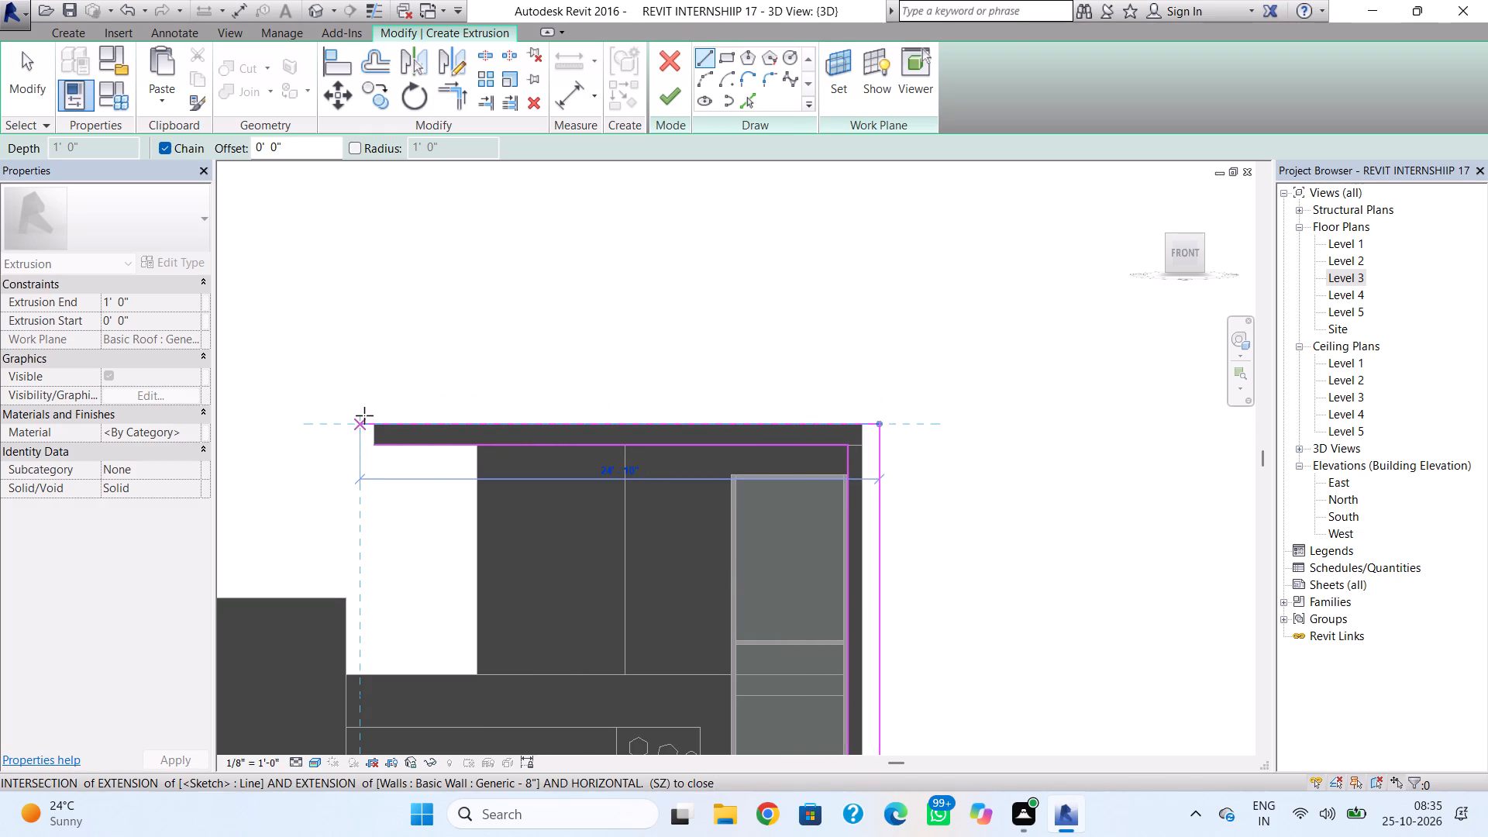
scroll(377, 442, up, 3)
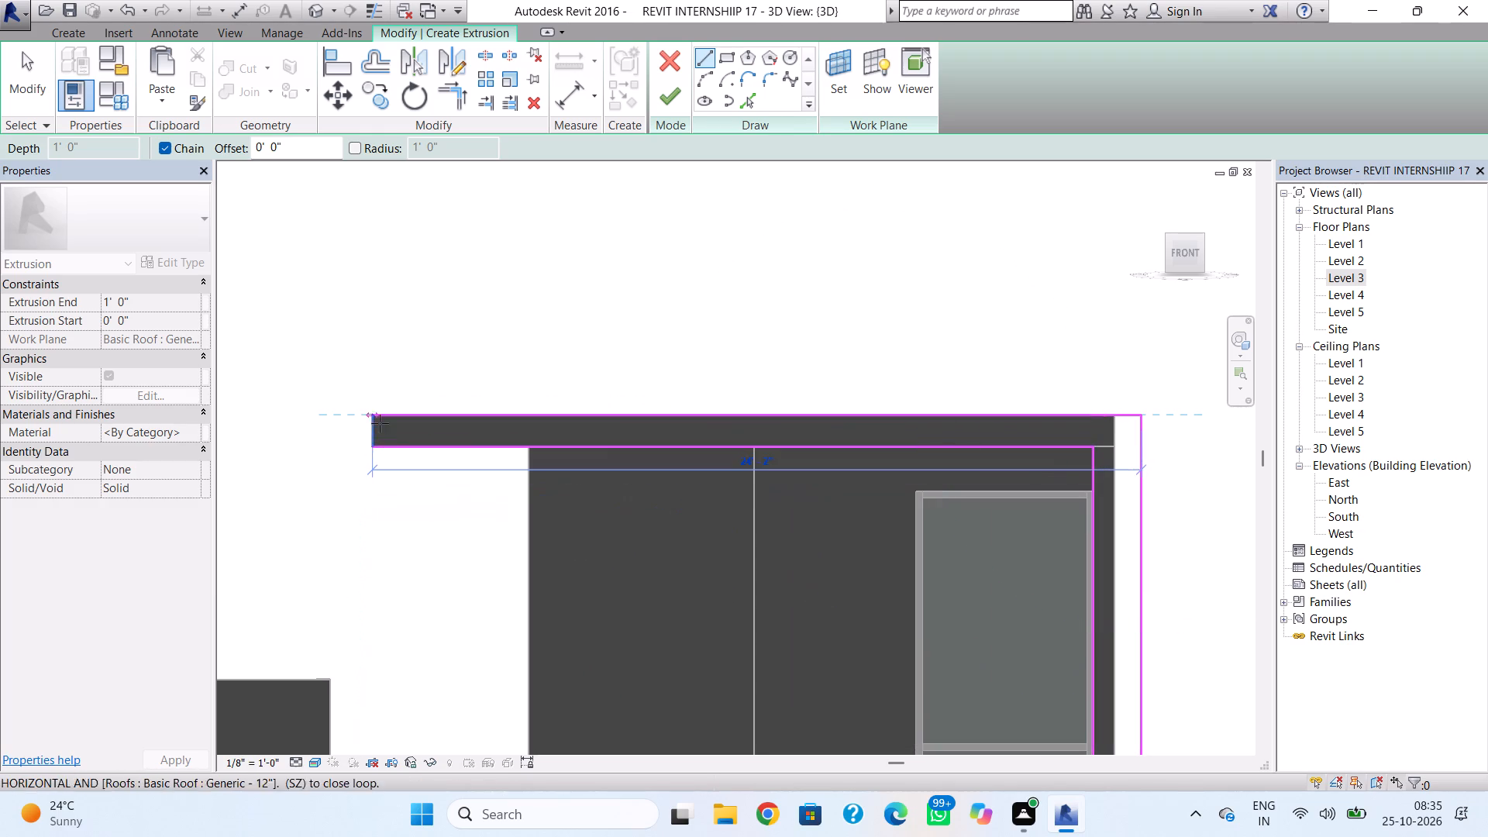
click(372, 414)
click(372, 445)
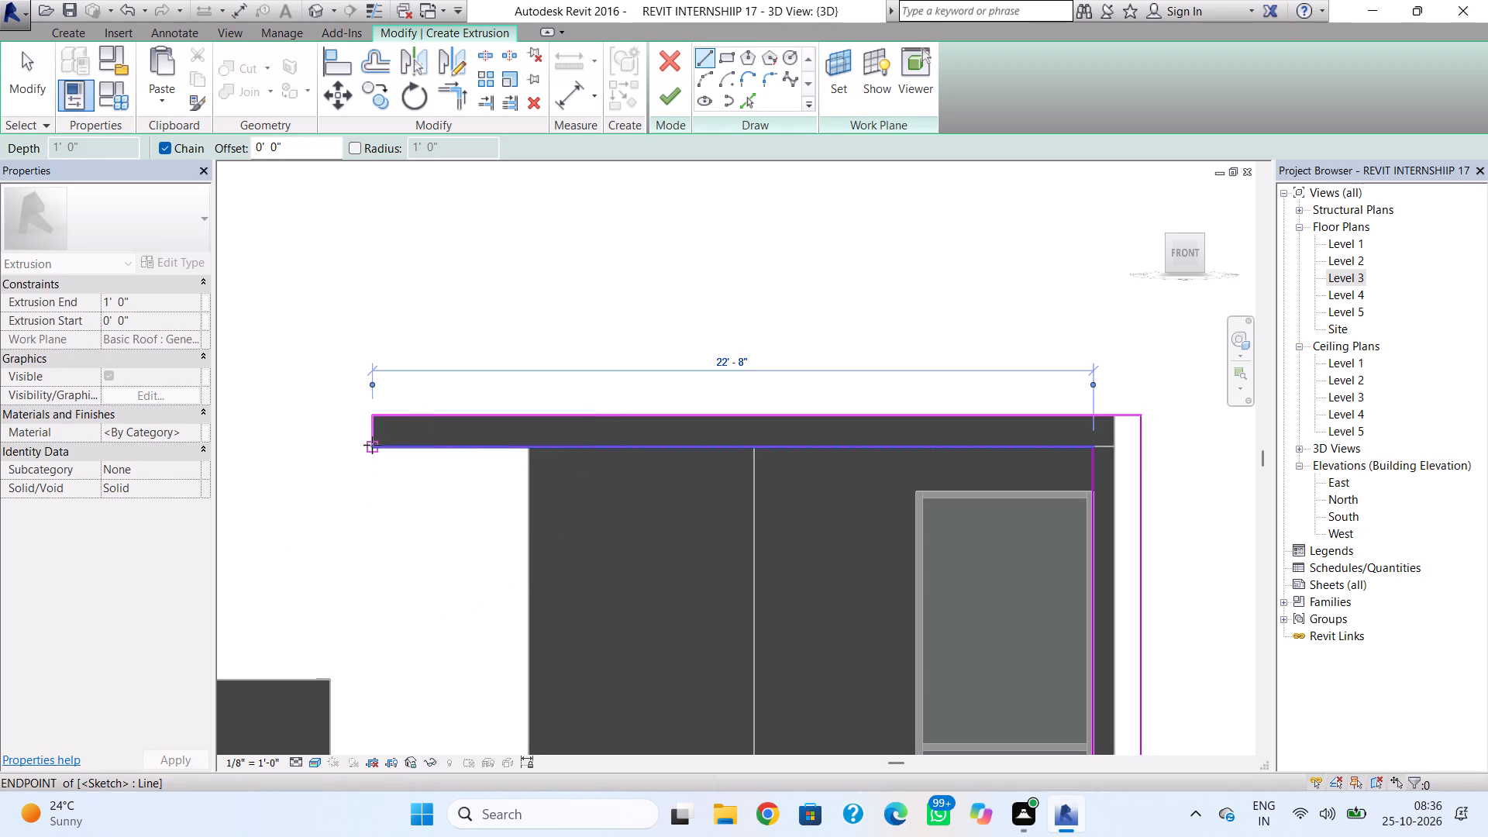
key(Escape)
key(Escape)
Move the profile's uppermost line upward until it sits 2'-0" above the line along the roof slab's underside.
click(536, 412)
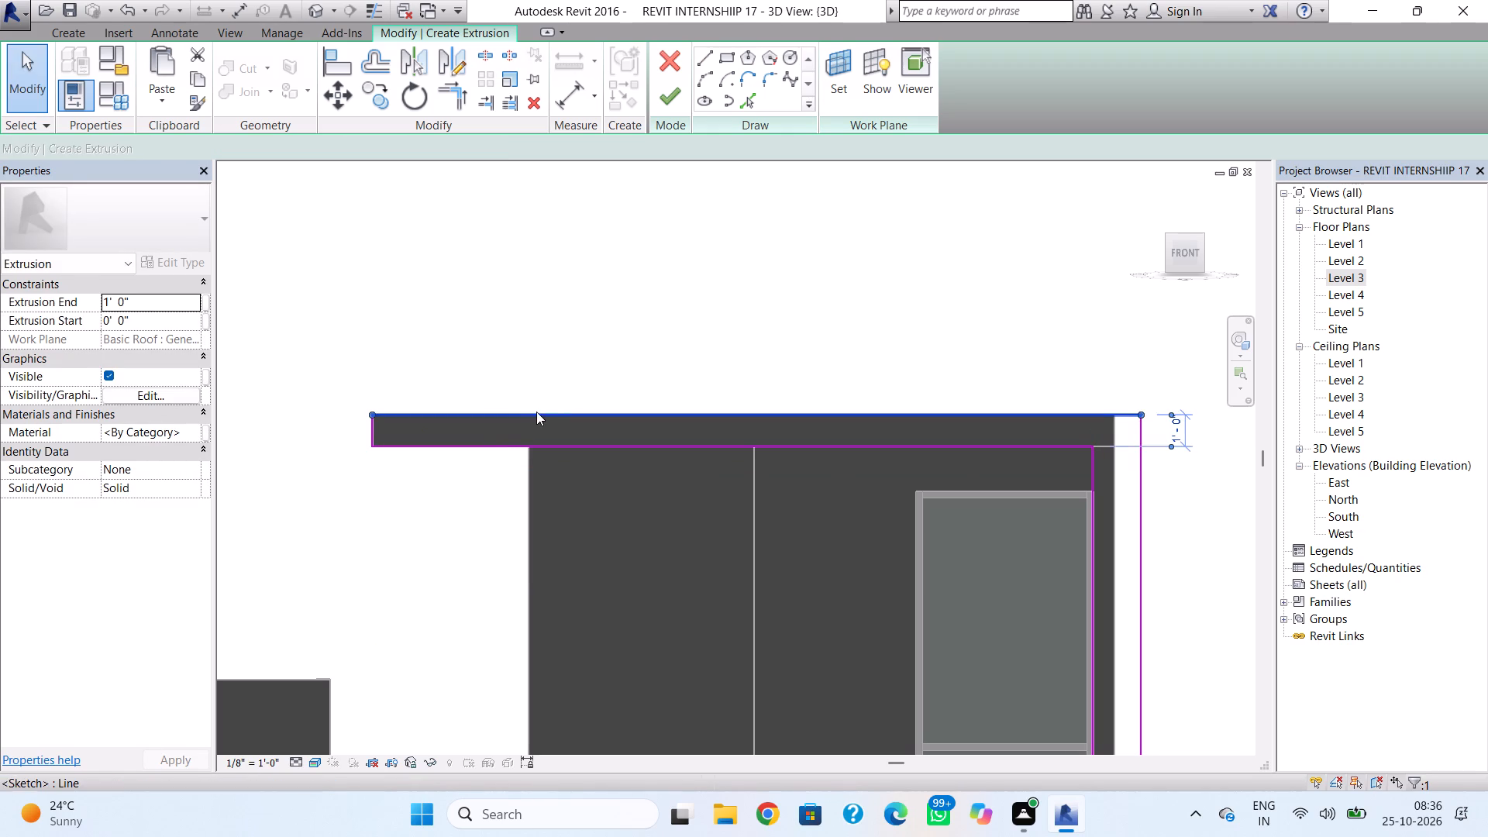
key(Up)
key(Up)
key(Up)
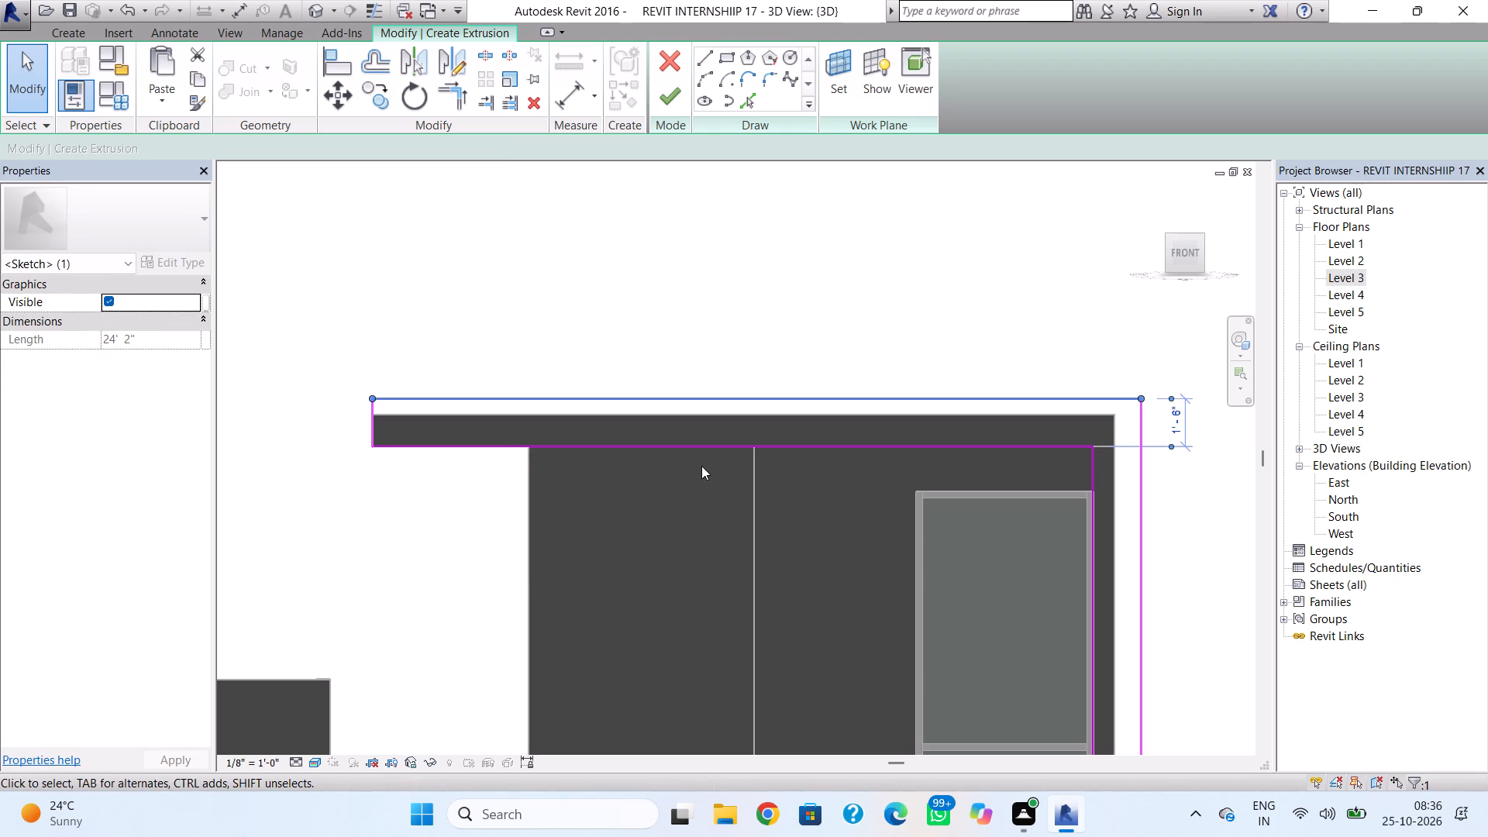
key(Up)
key(Up)
key(Up)
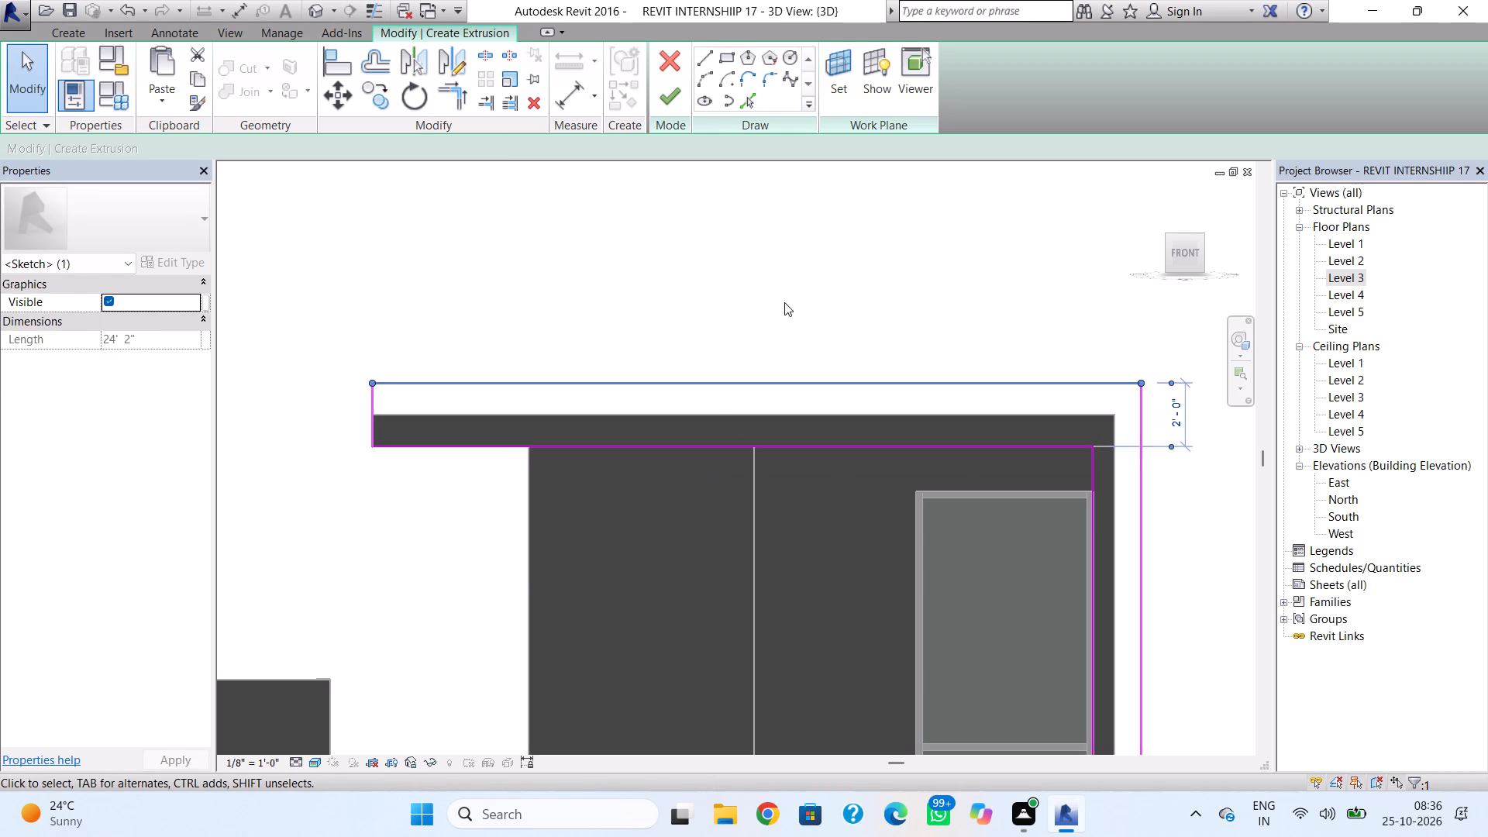
click(788, 310)
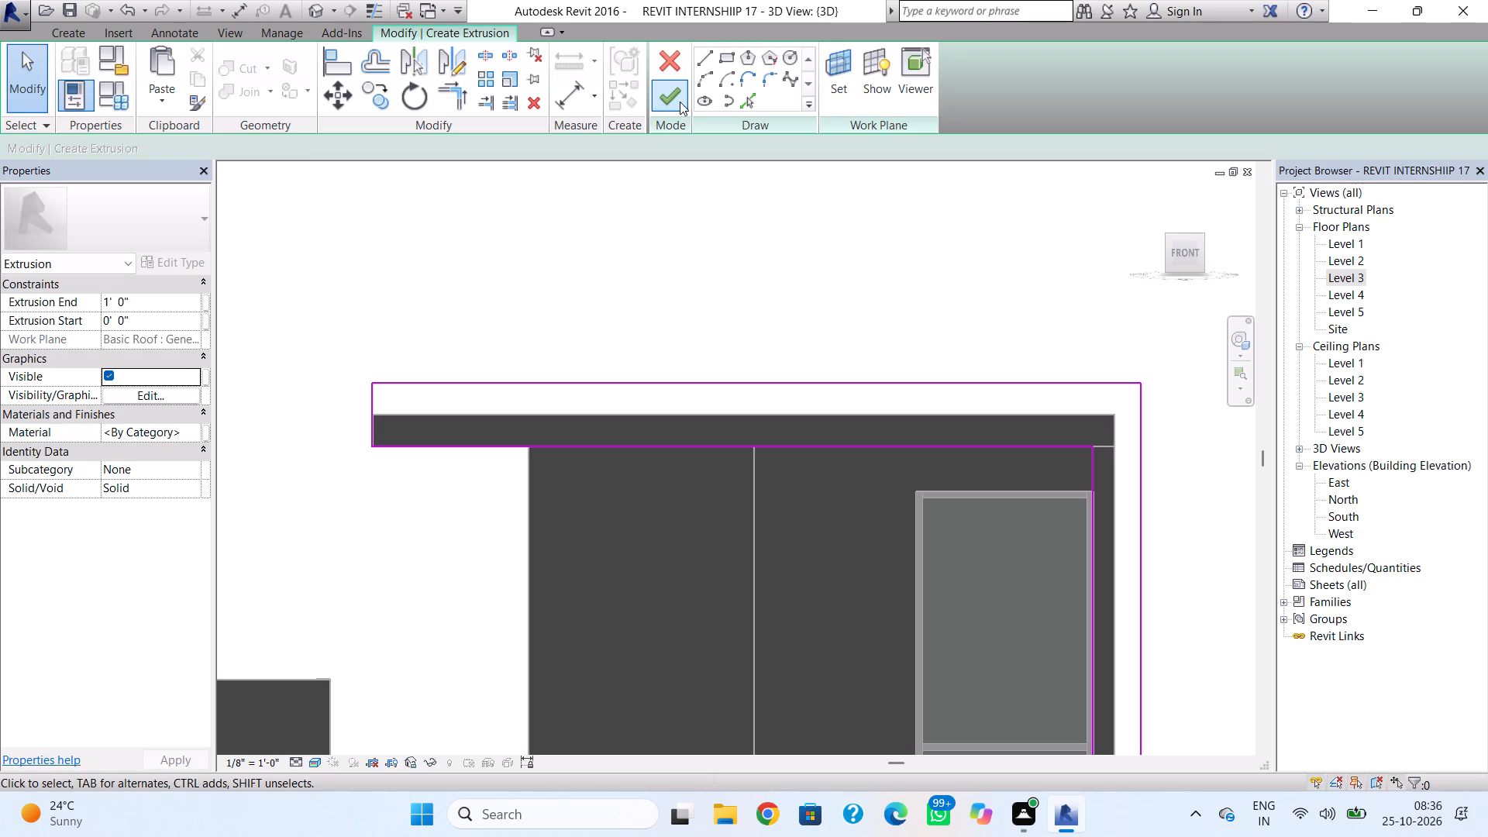
Finish the closed frame profile to generate the extrusion around the roof, curtain wall side and lower slab.
click(680, 102)
key(Escape)
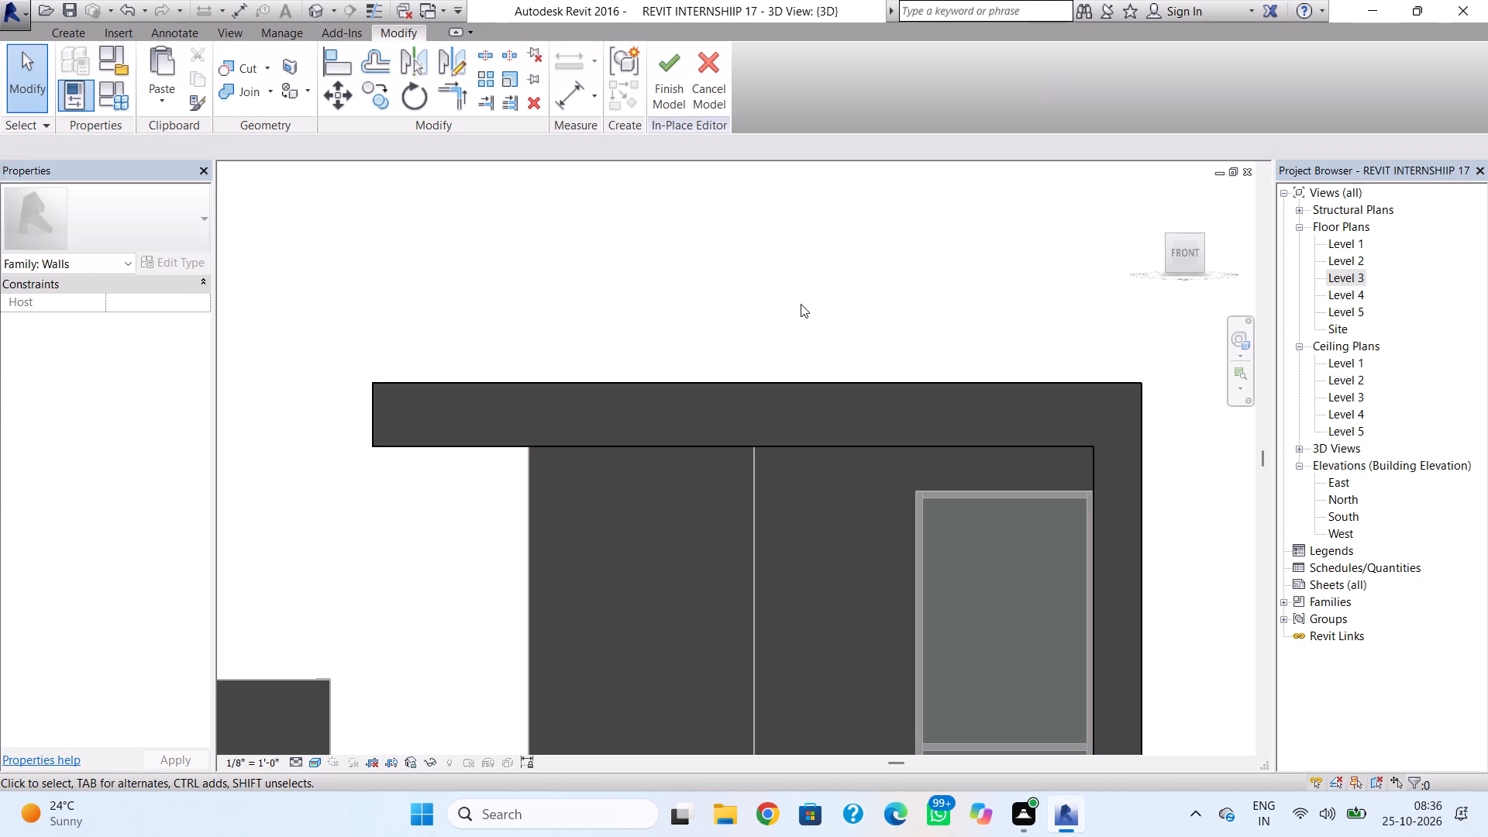
Stretch the frame extrusion's rear face backward so it is deeper and overlaps the roof slab.
shift+right_drag(807, 311, 996, 408)
scroll(996, 408, down, 1)
middle_drag(996, 408, 992, 401)
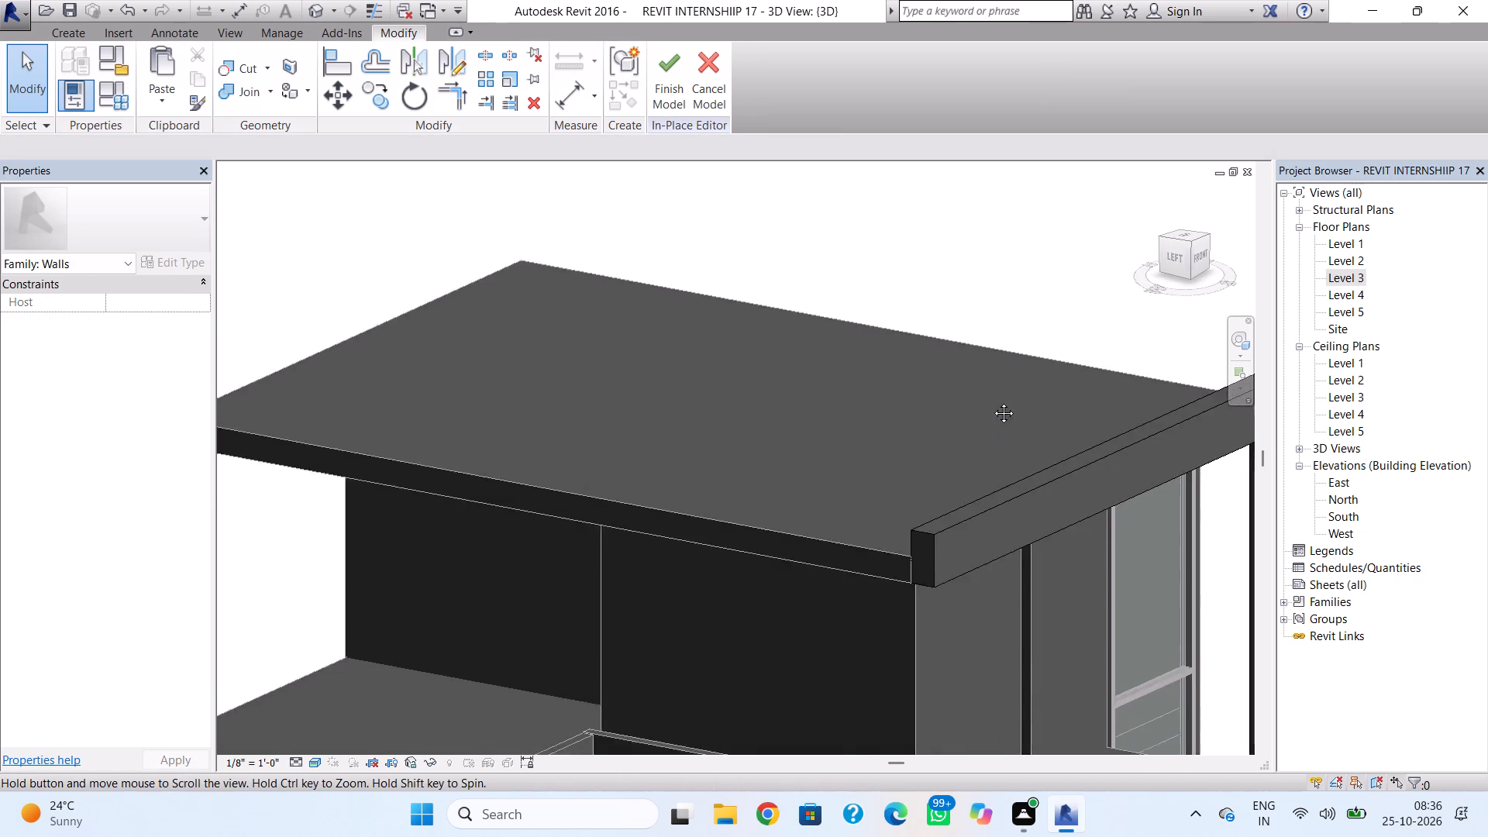
middle_drag(992, 401, 818, 206)
scroll(859, 267, down, 2)
scroll(916, 348, down, 4)
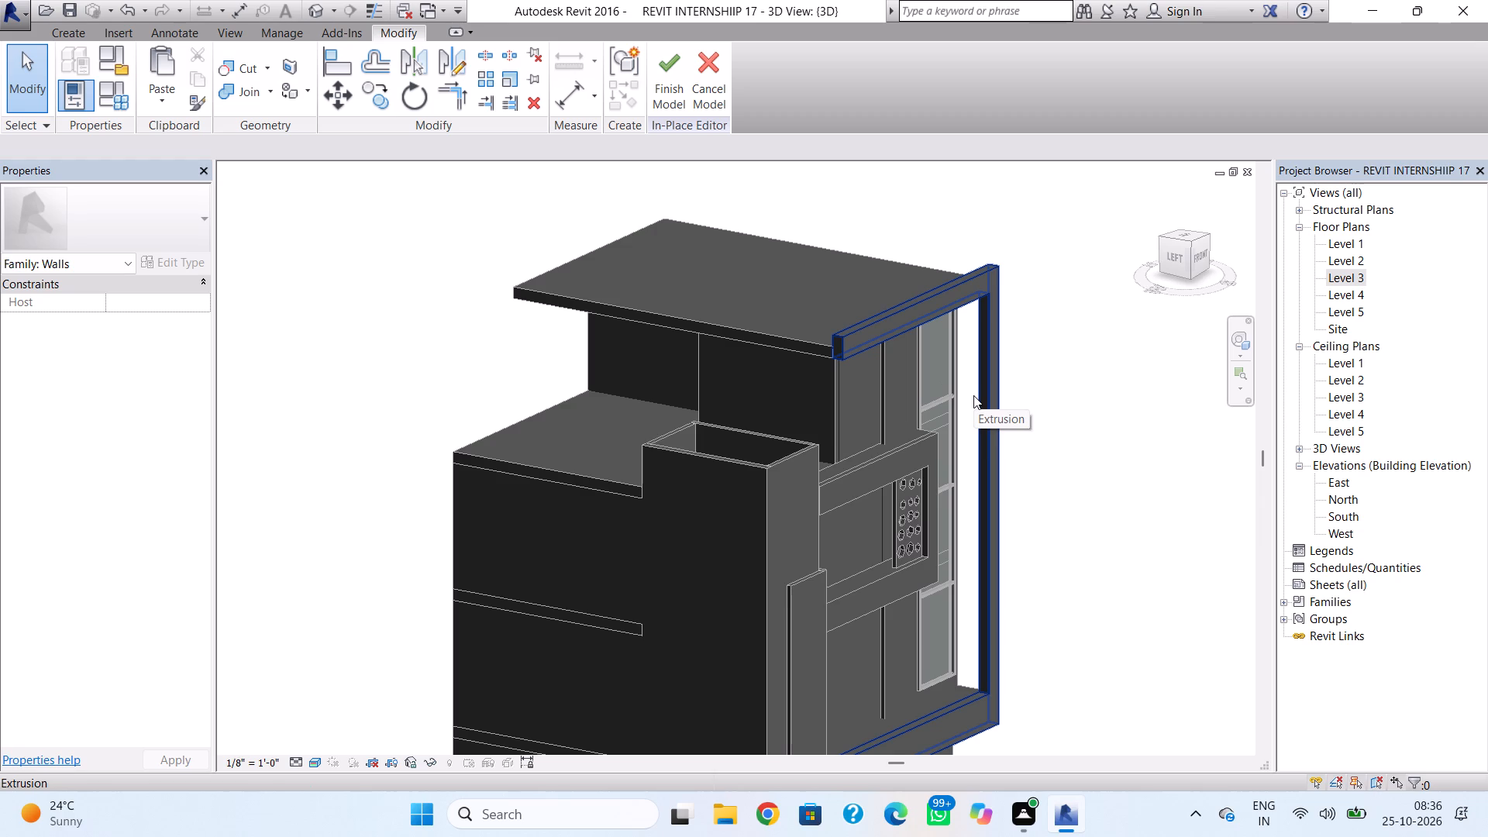
click(987, 456)
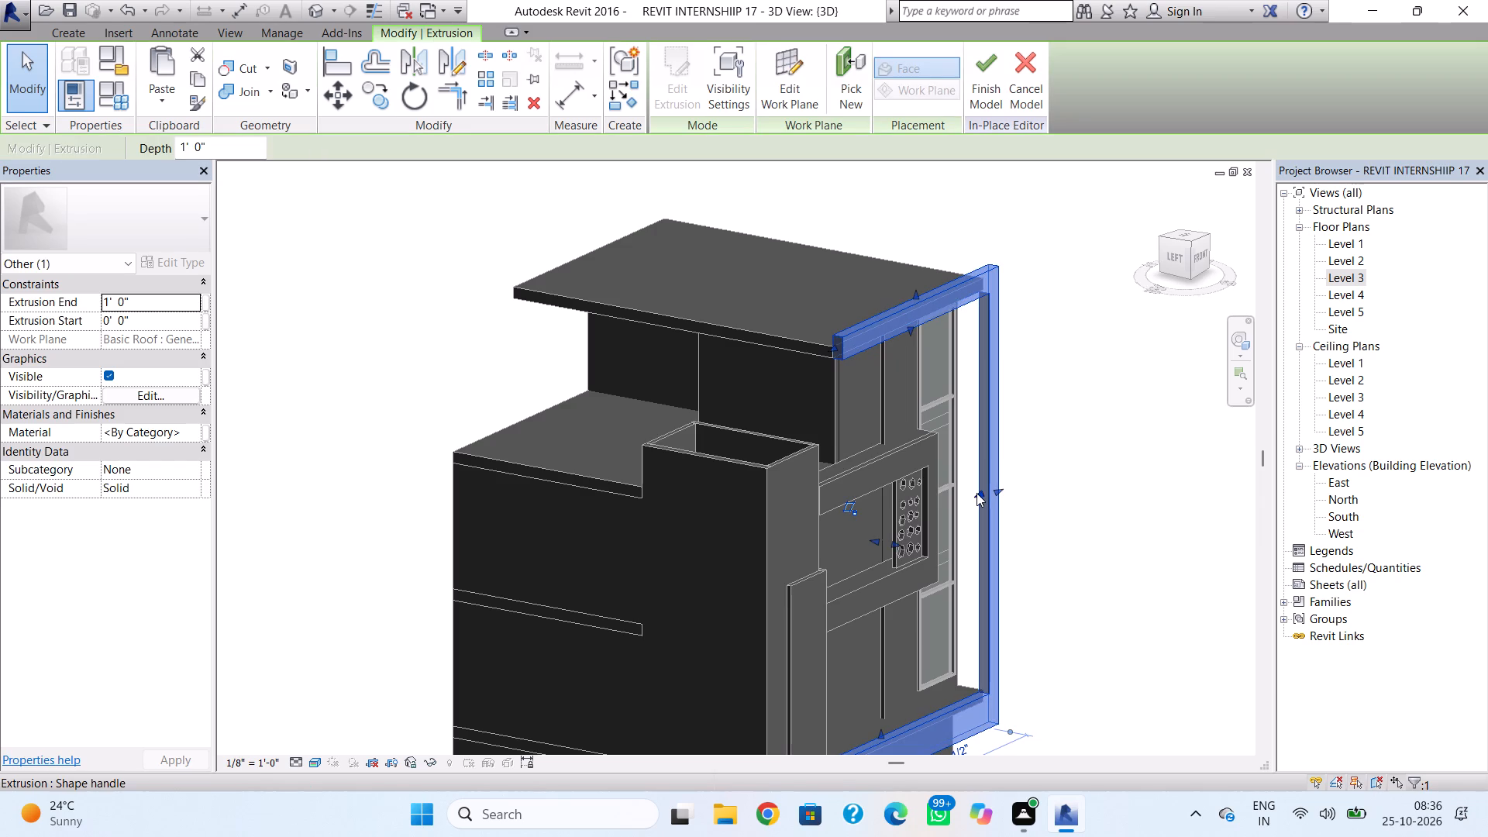
drag(875, 541, 846, 523)
click(1079, 498)
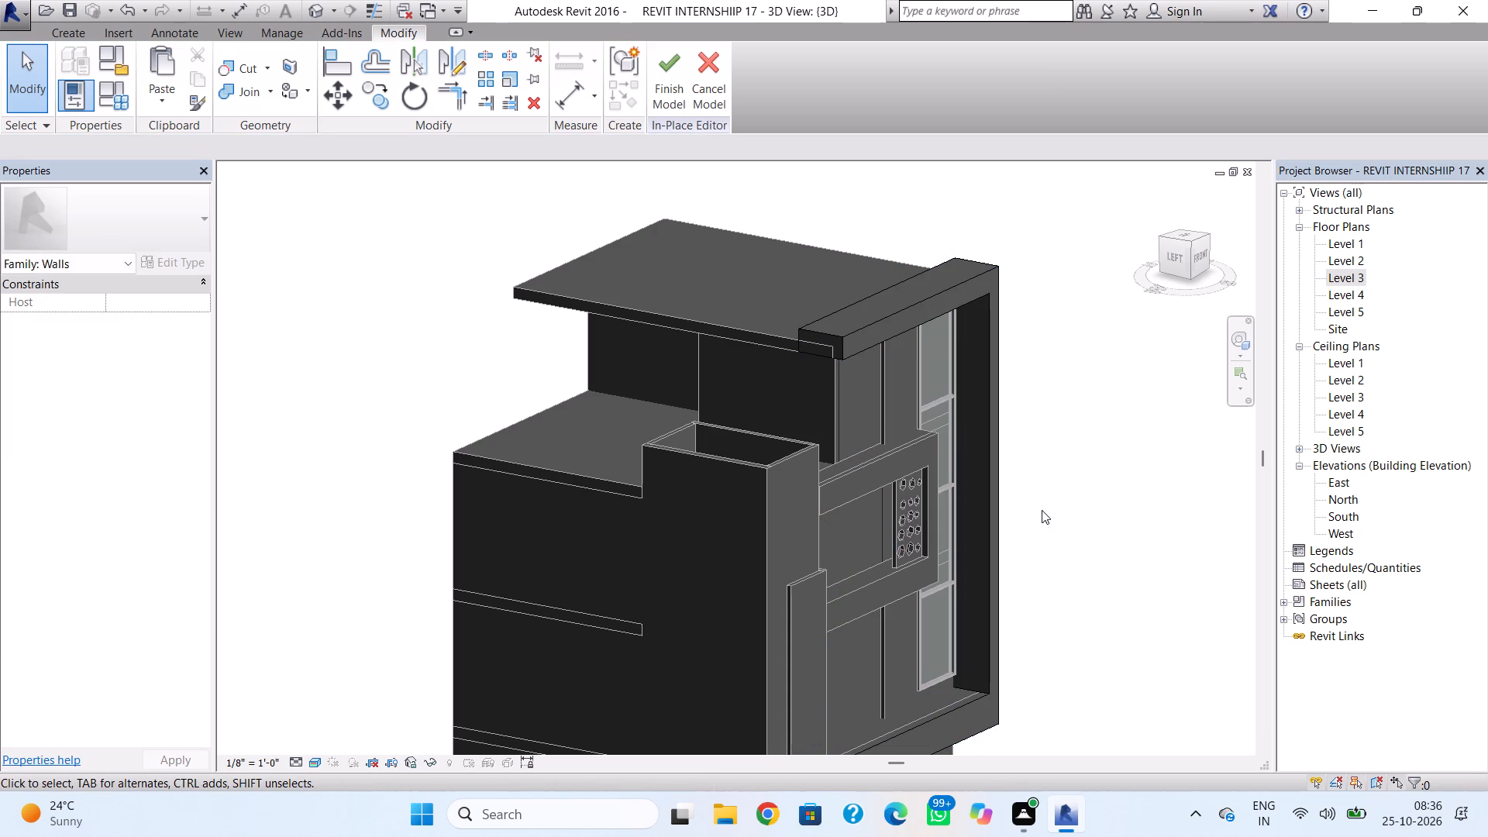
Check the deepened frame against the front facade and finish the in-place wall model.
shift+right_drag(1055, 504, 872, 474)
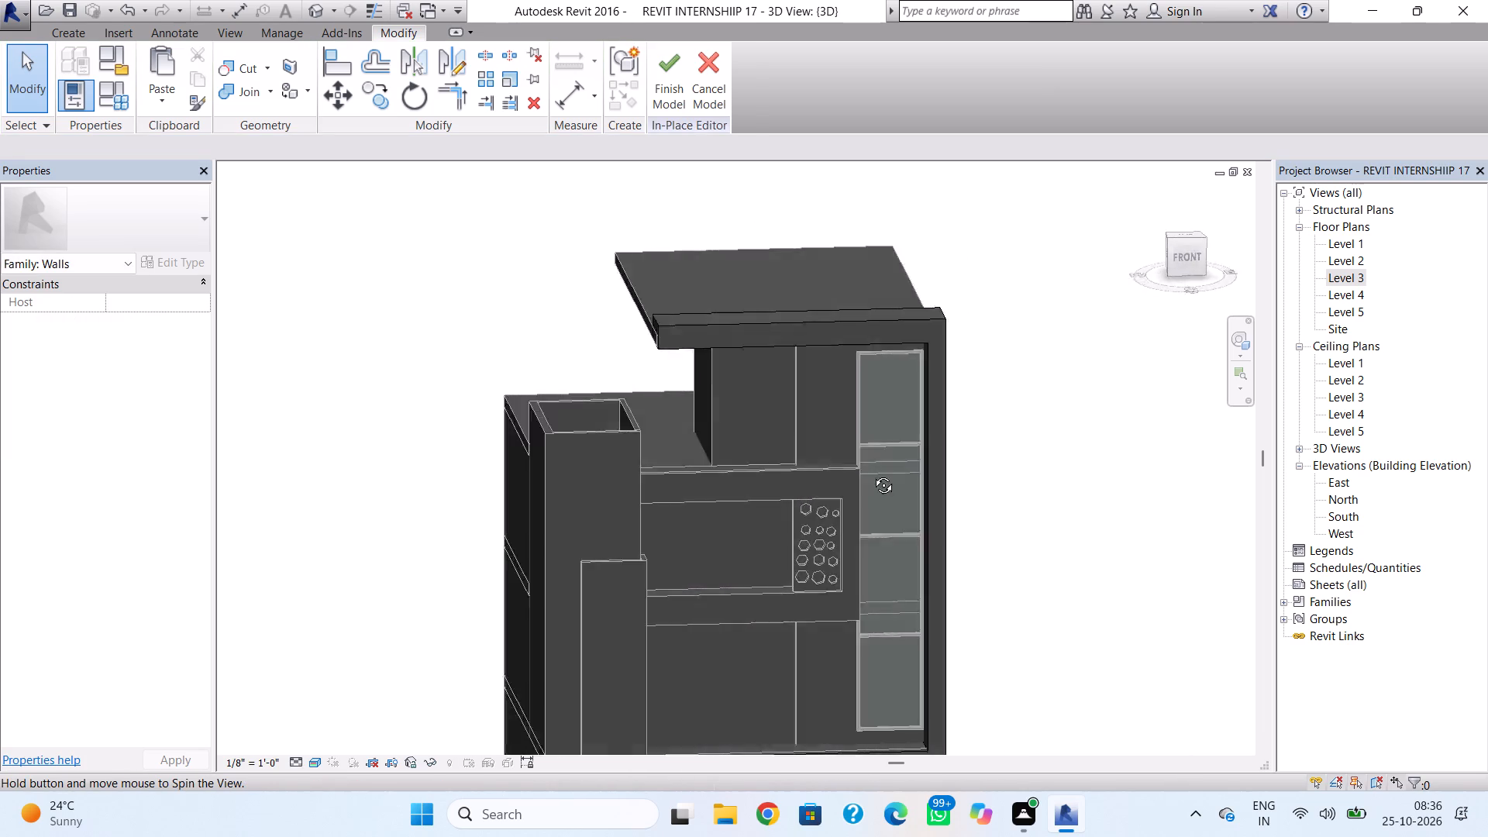
shift+right_drag(872, 474, 994, 503)
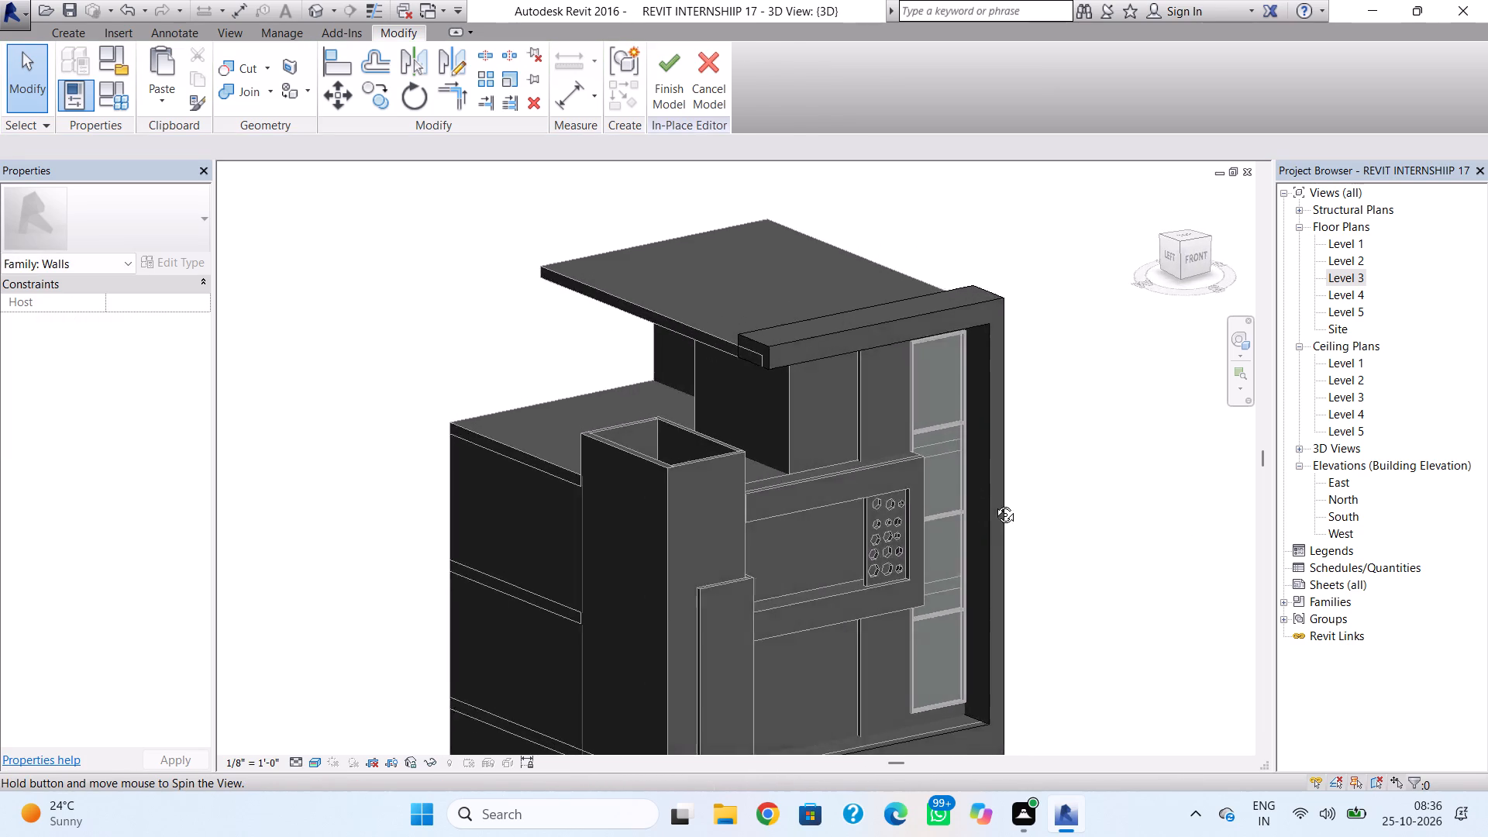
shift+right_drag(994, 503, 891, 463)
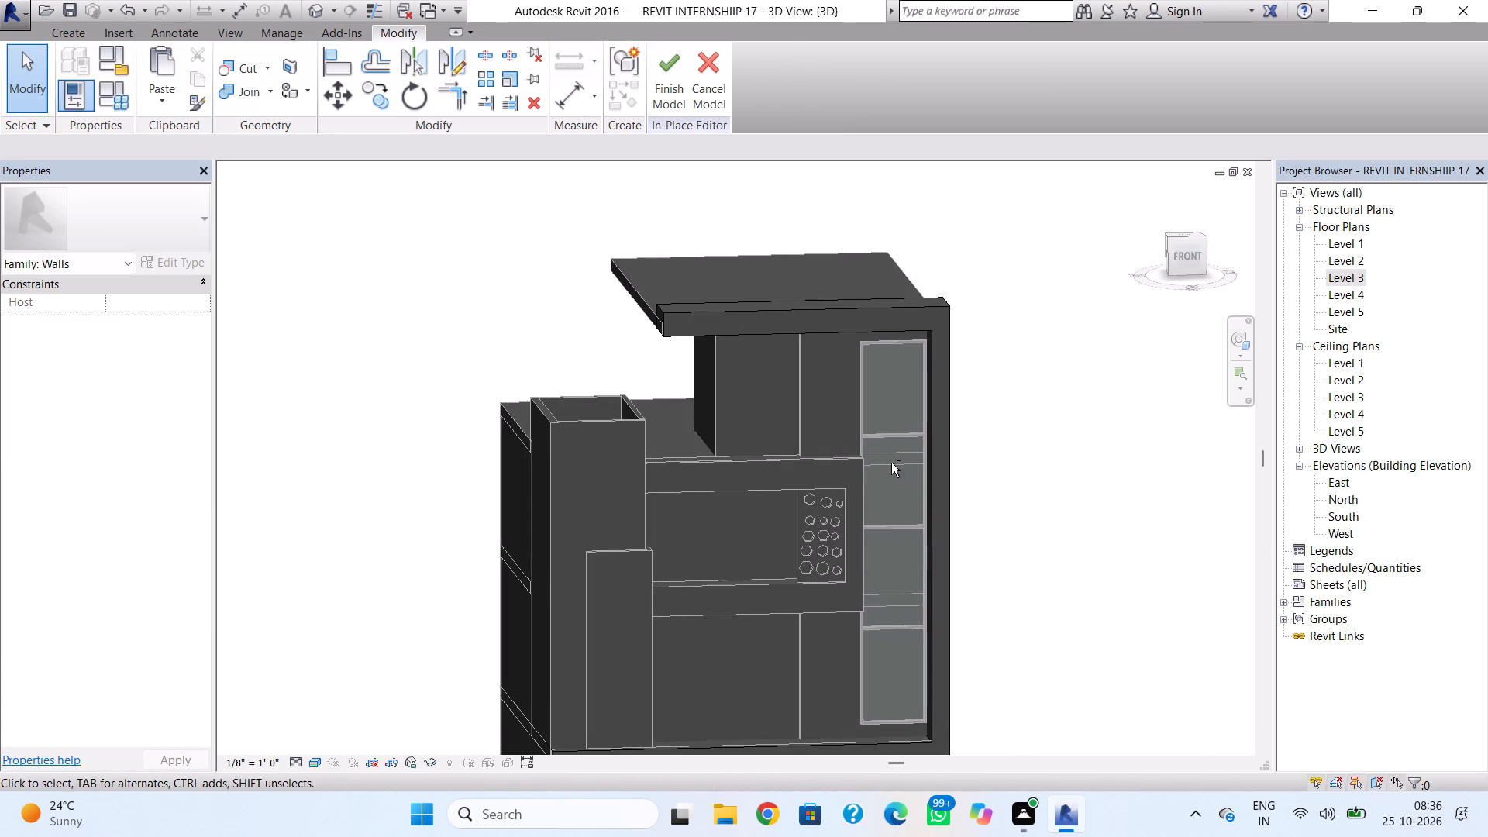
click(796, 529)
click(665, 86)
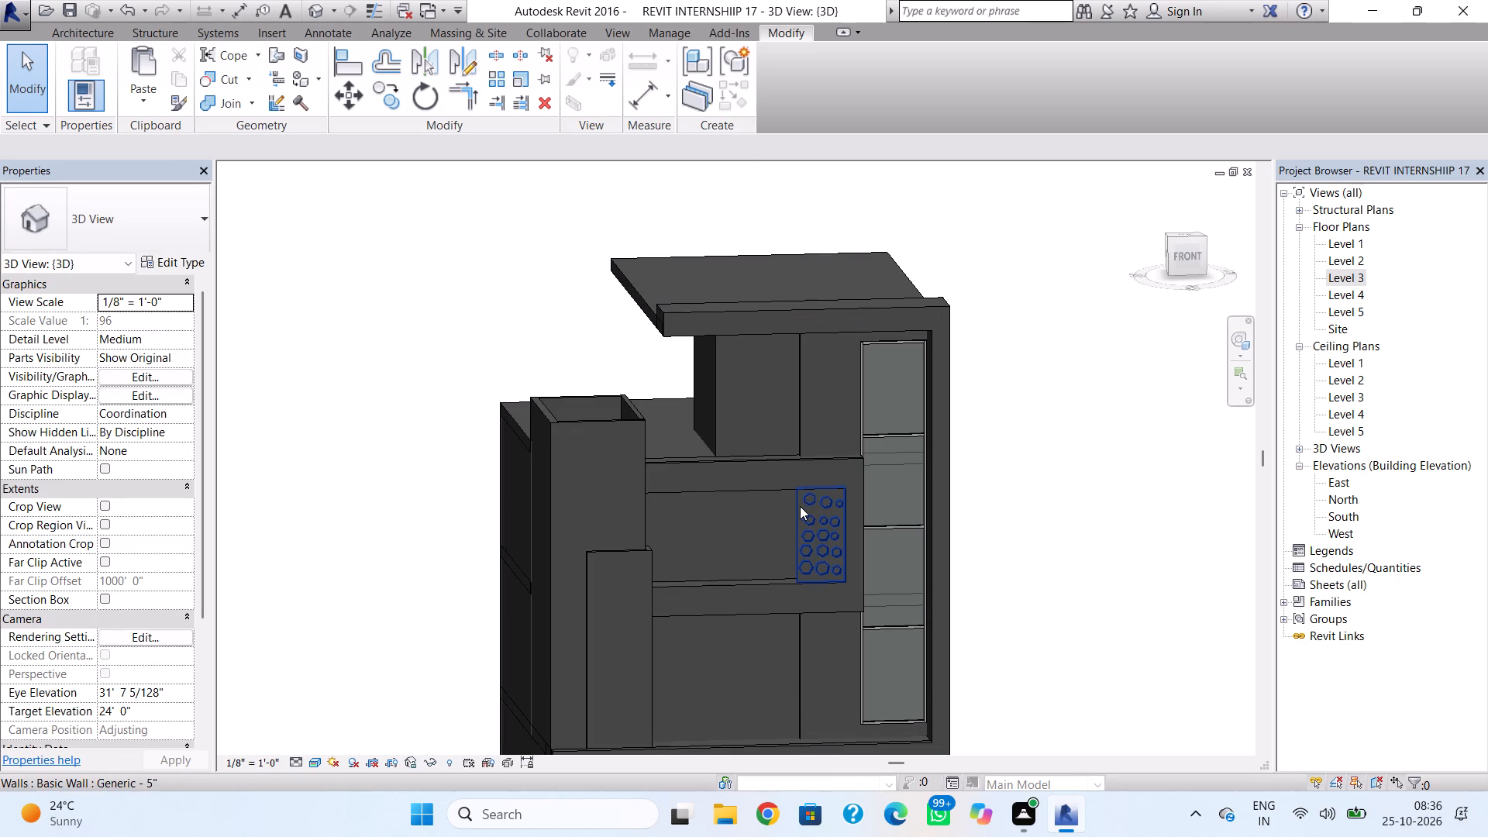
Nudge the hexagon-perforated wall panel slightly away from the curtain wall.
scroll(800, 501, up, 4)
click(799, 513)
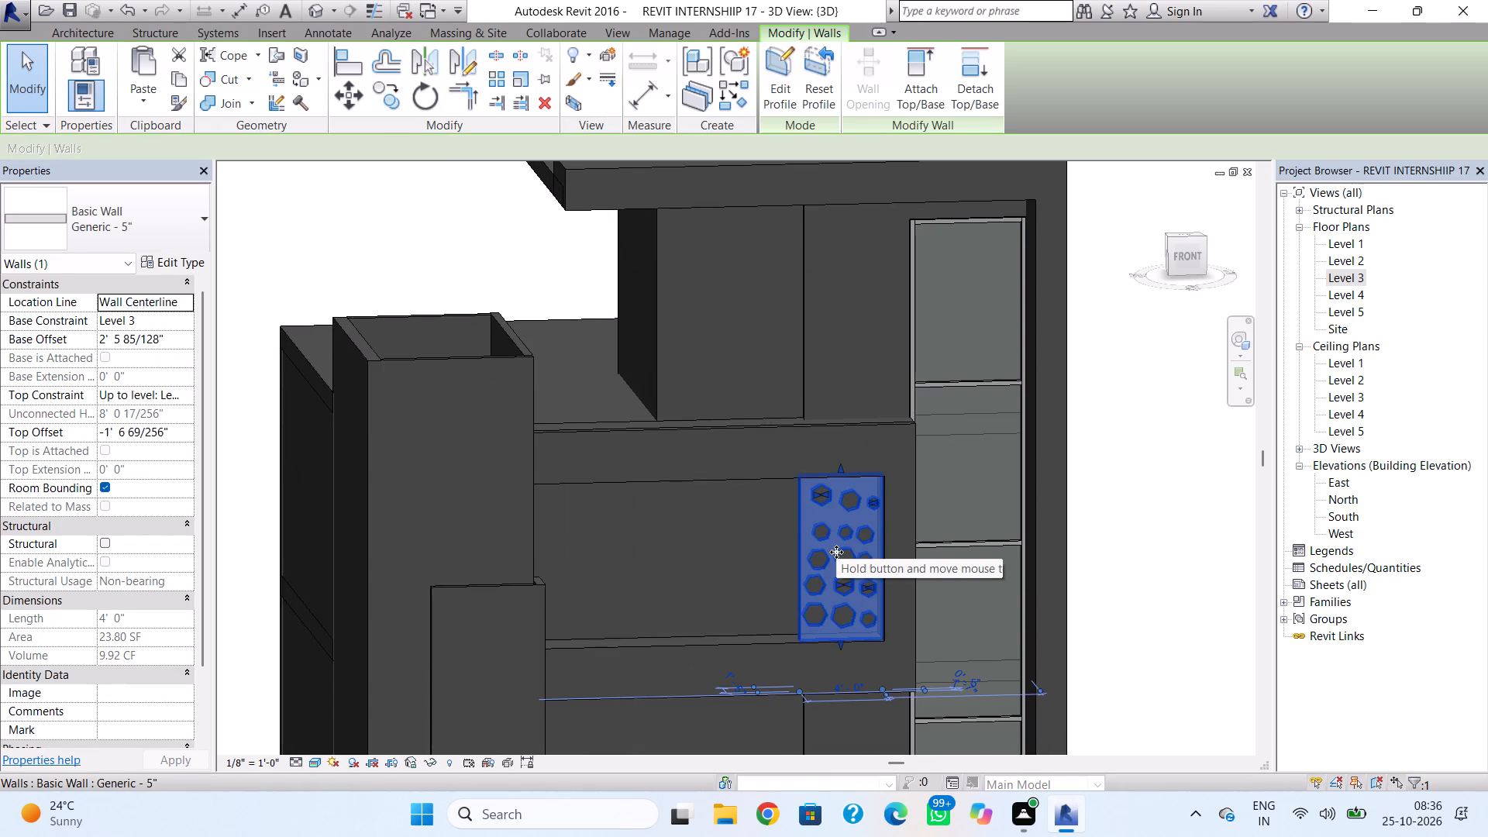
key(Left)
key(Left)
key(Left)
key(Left)
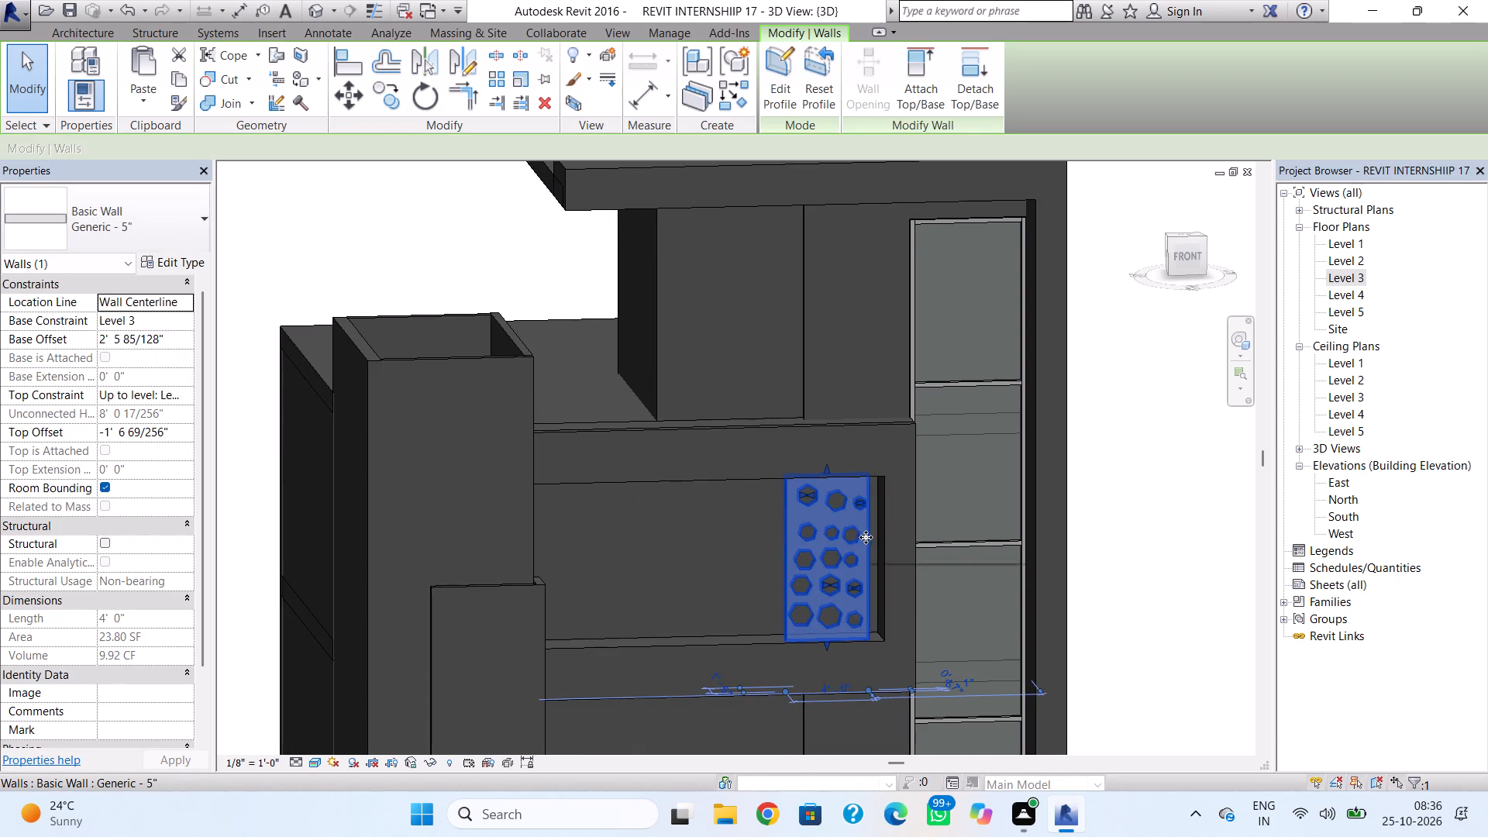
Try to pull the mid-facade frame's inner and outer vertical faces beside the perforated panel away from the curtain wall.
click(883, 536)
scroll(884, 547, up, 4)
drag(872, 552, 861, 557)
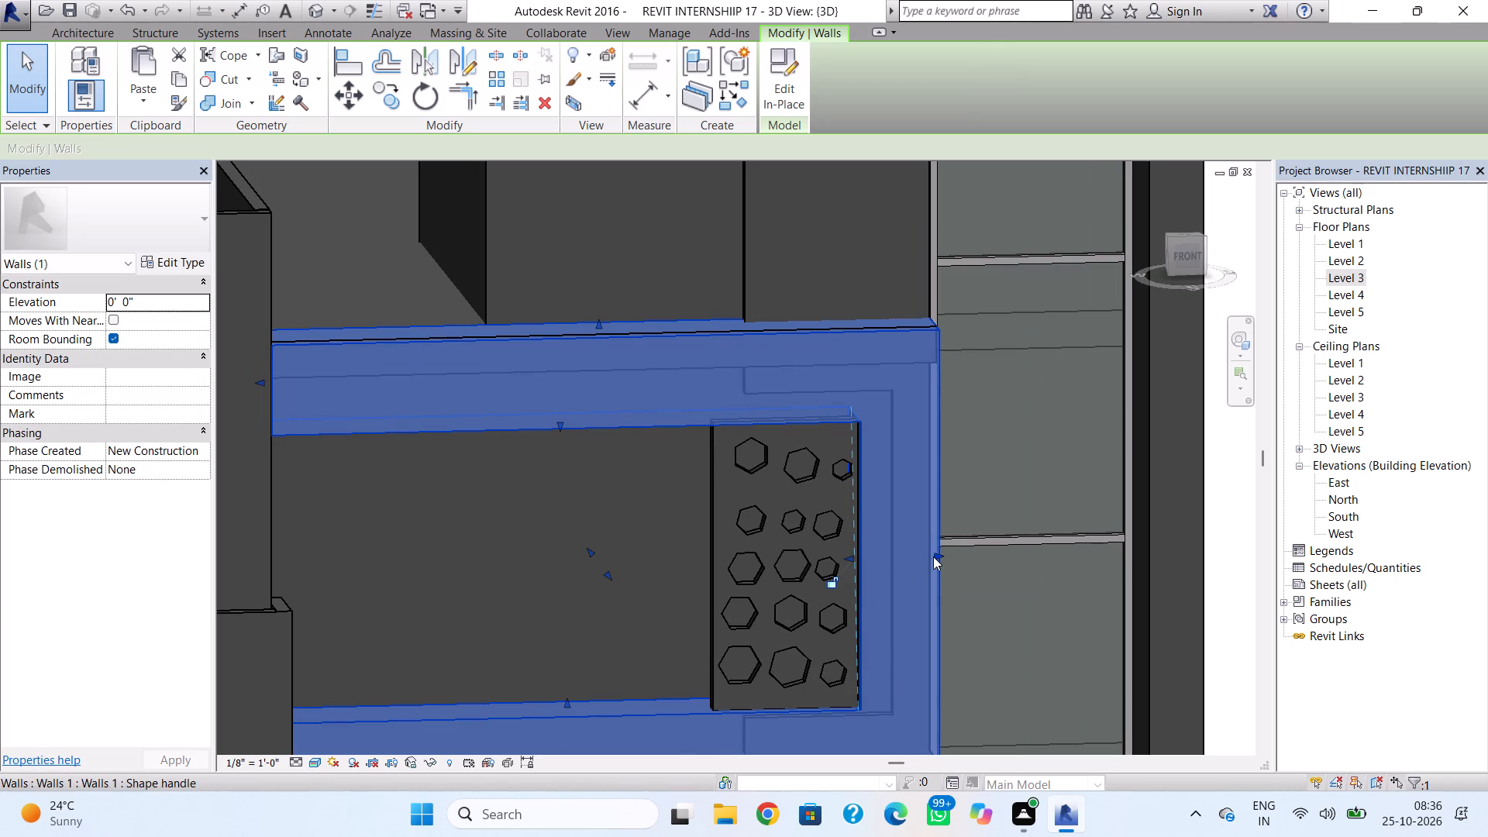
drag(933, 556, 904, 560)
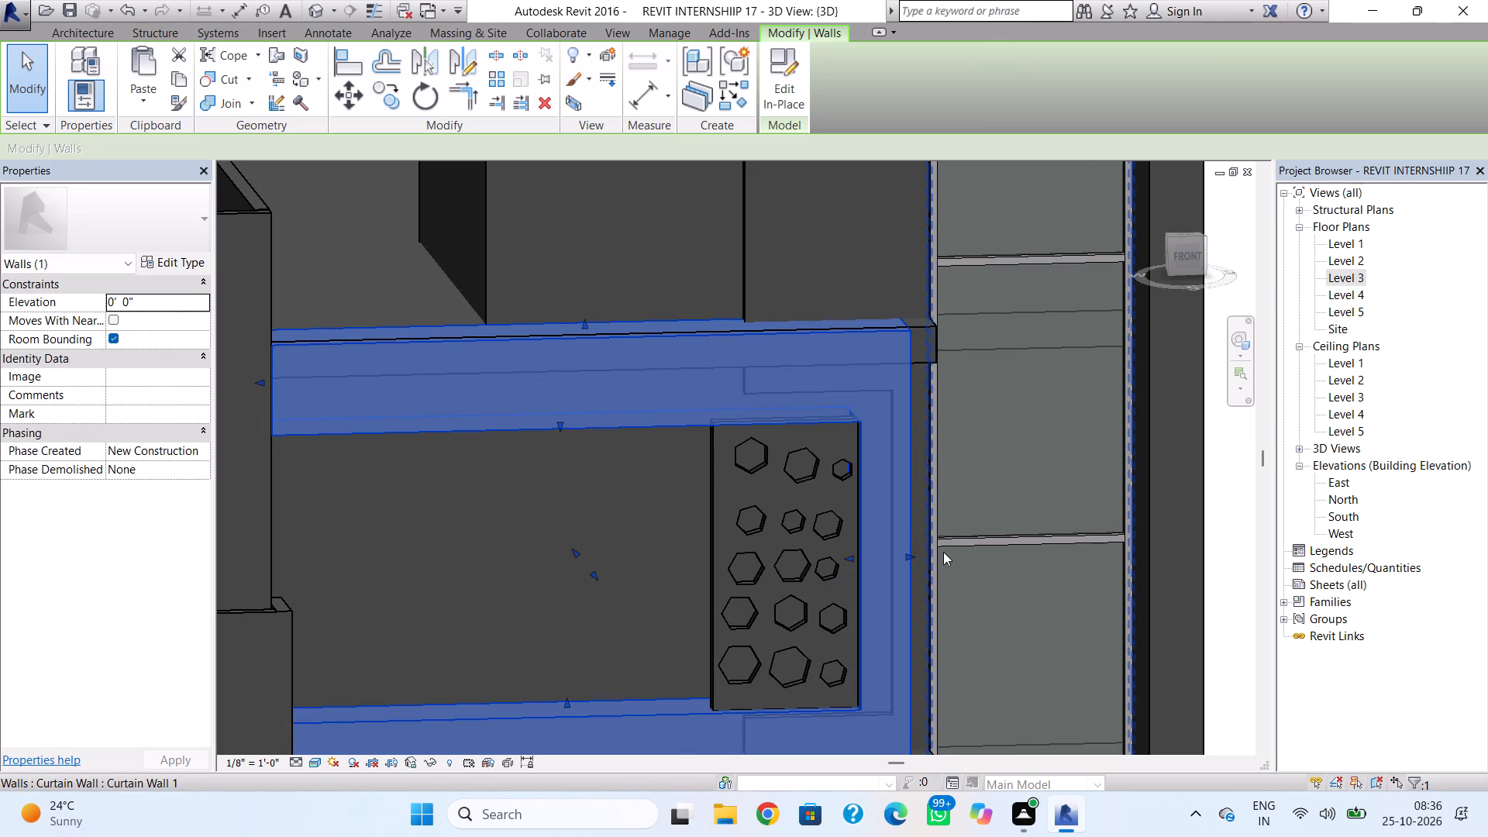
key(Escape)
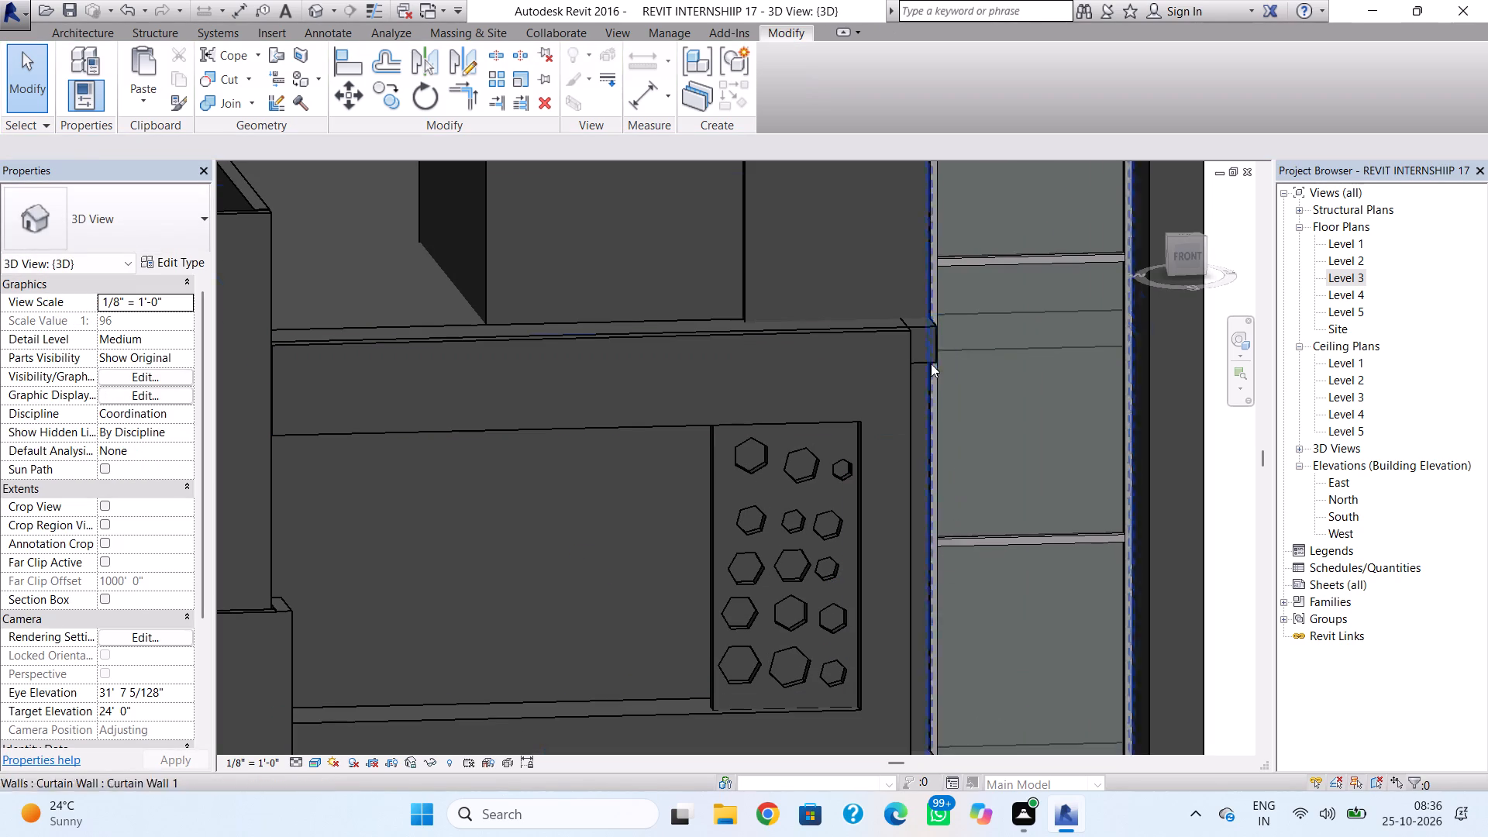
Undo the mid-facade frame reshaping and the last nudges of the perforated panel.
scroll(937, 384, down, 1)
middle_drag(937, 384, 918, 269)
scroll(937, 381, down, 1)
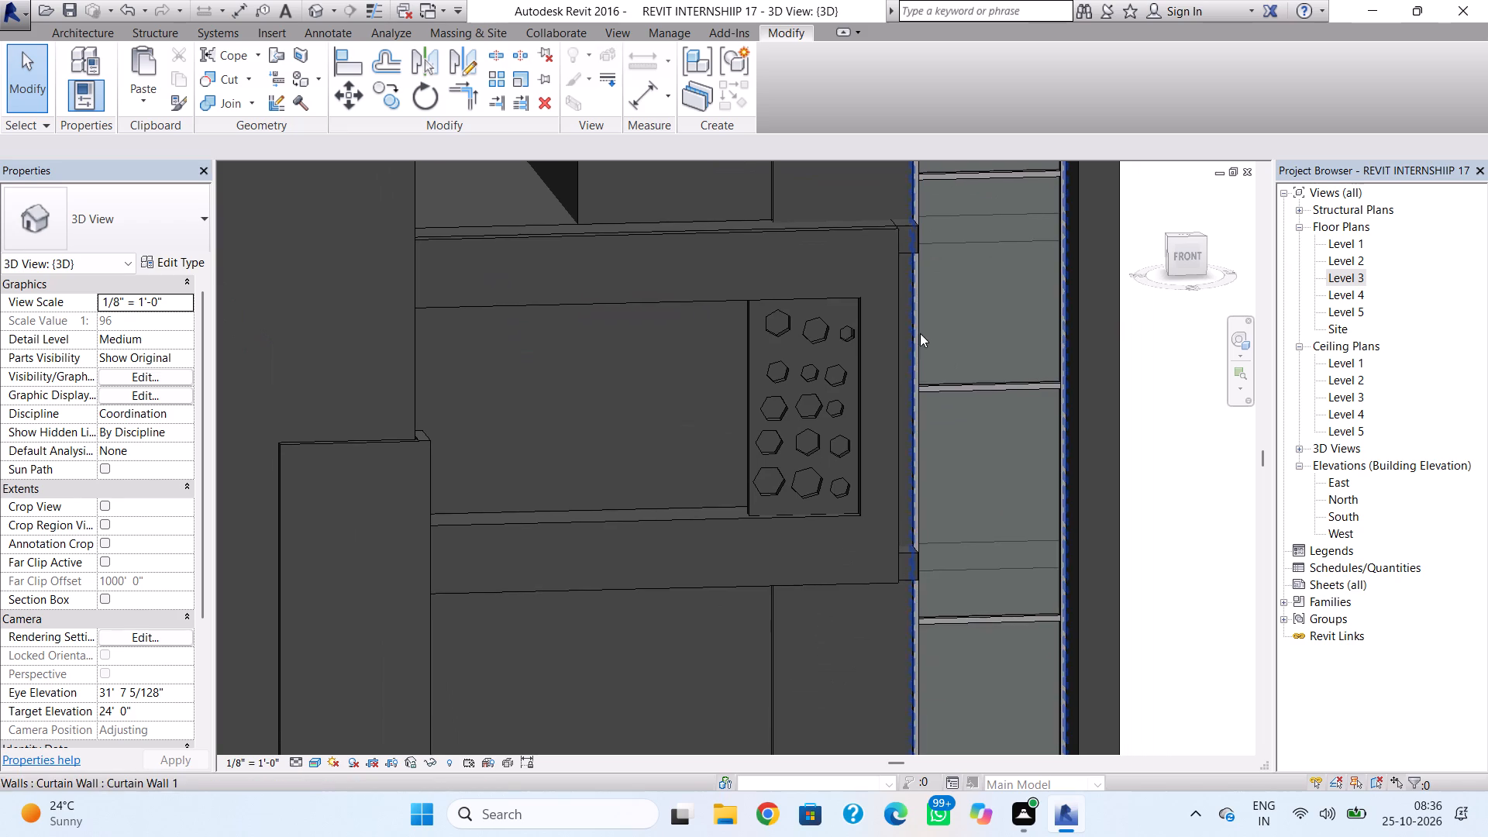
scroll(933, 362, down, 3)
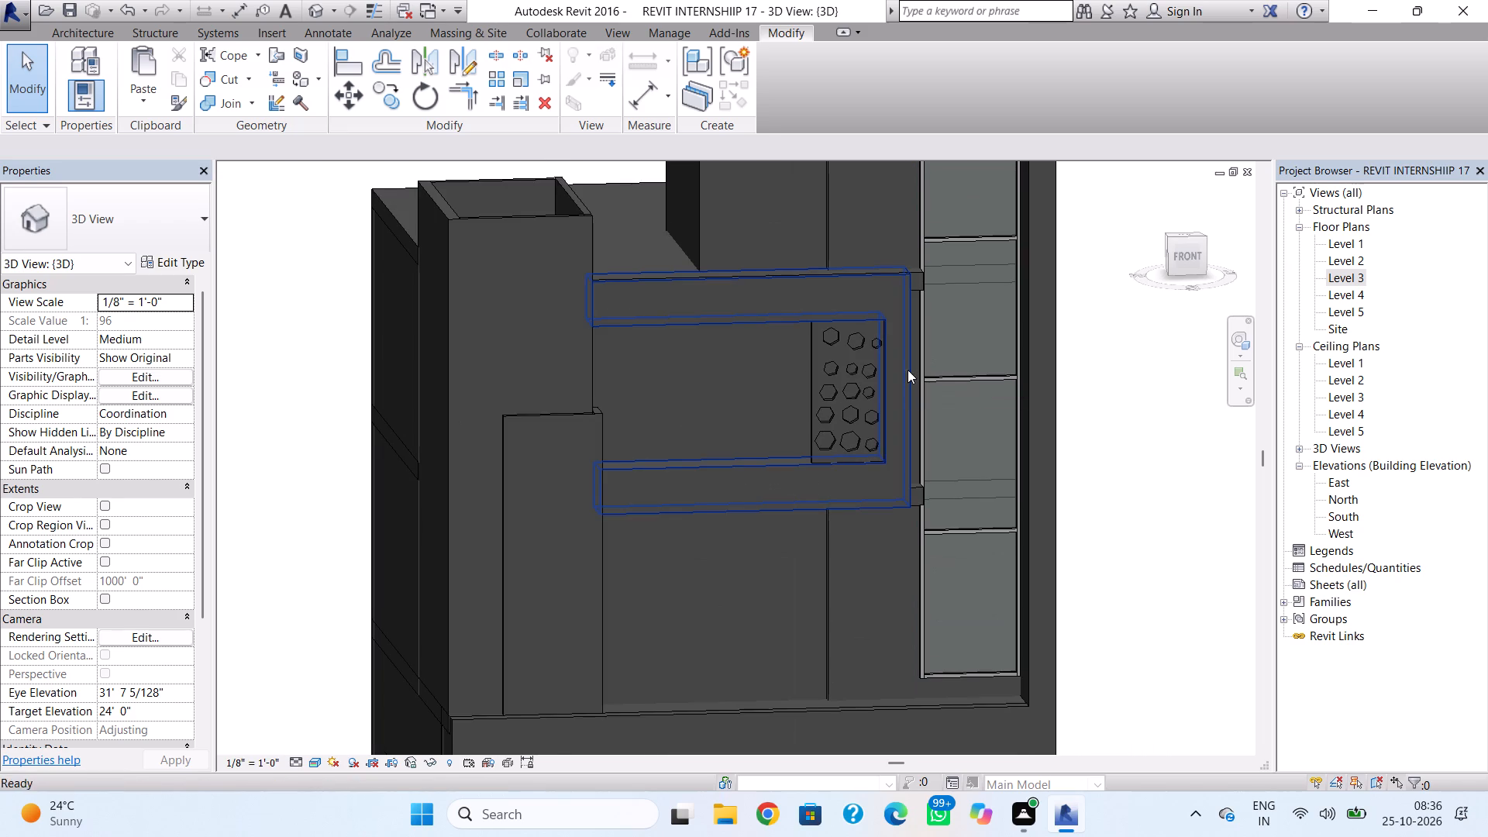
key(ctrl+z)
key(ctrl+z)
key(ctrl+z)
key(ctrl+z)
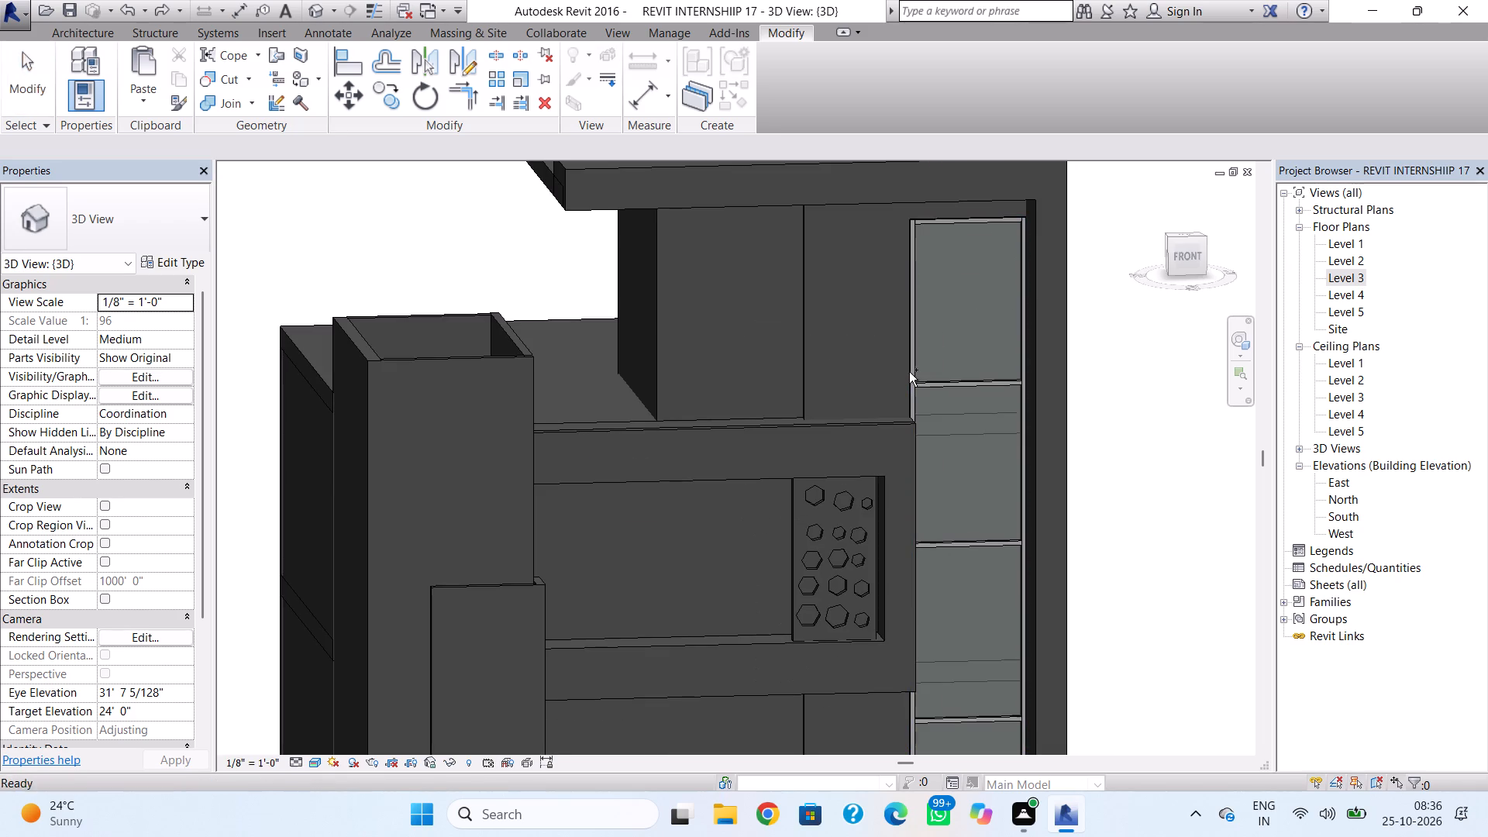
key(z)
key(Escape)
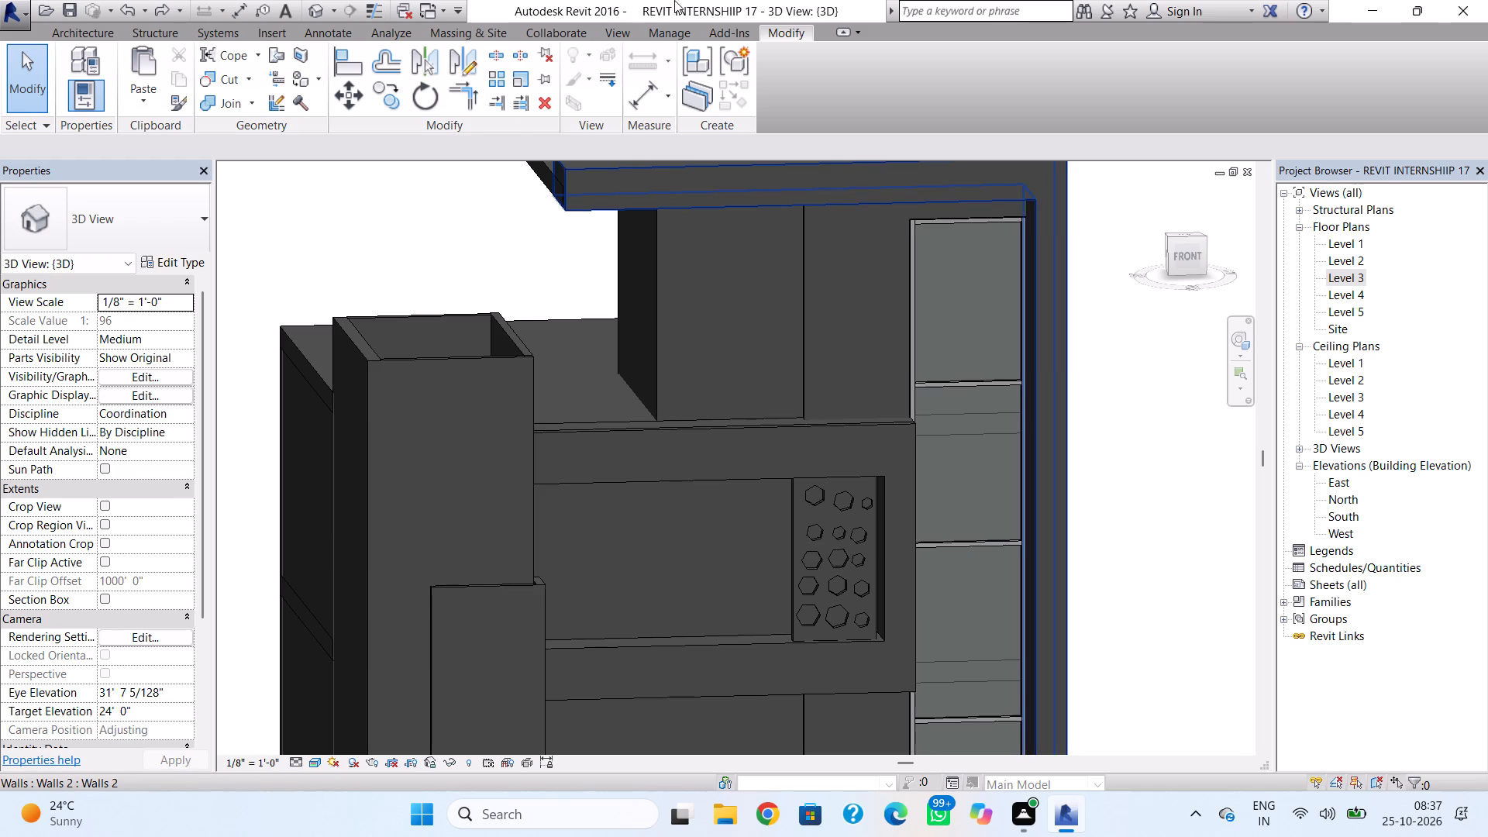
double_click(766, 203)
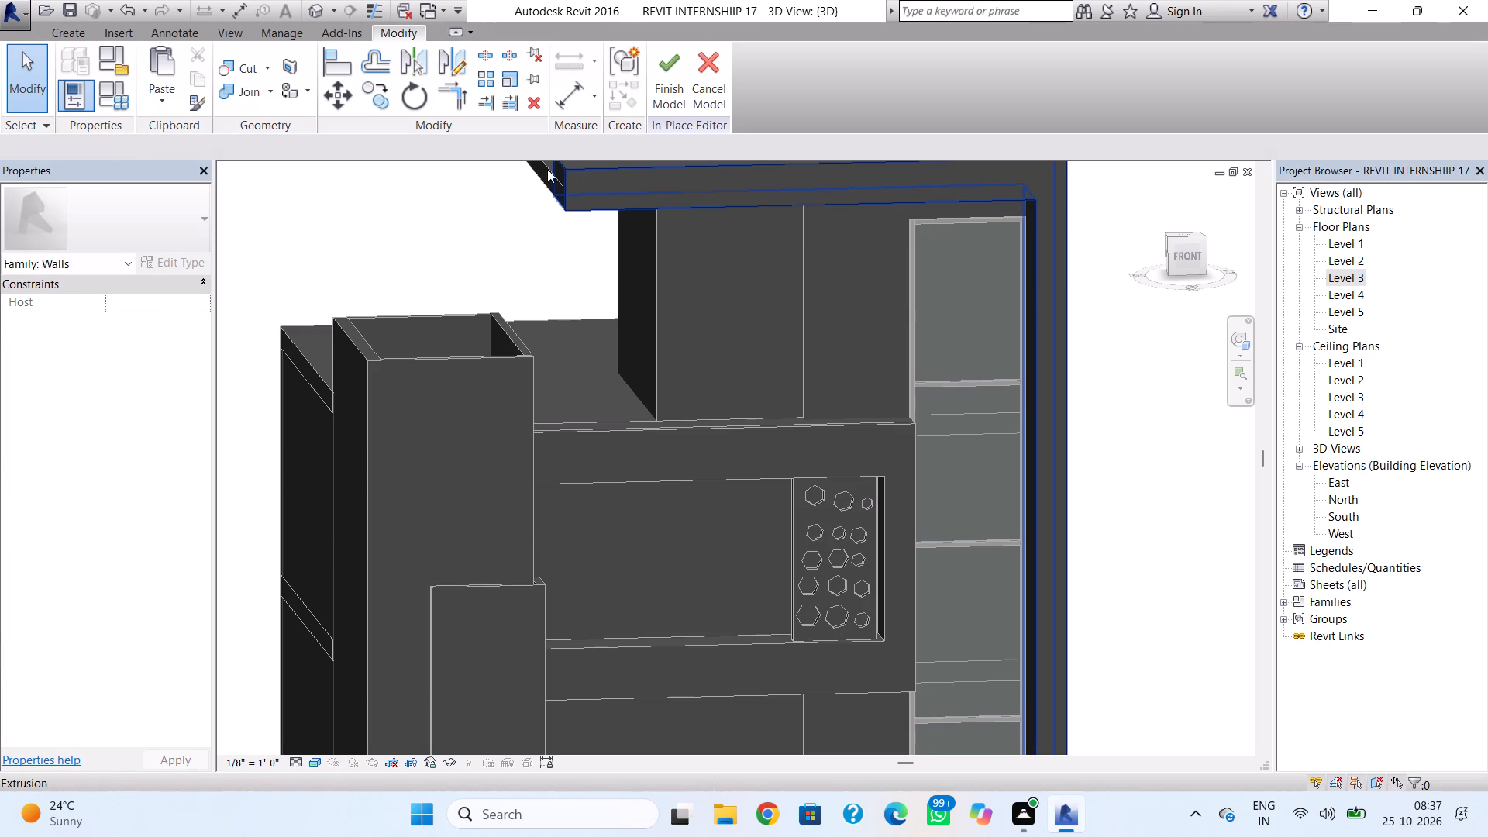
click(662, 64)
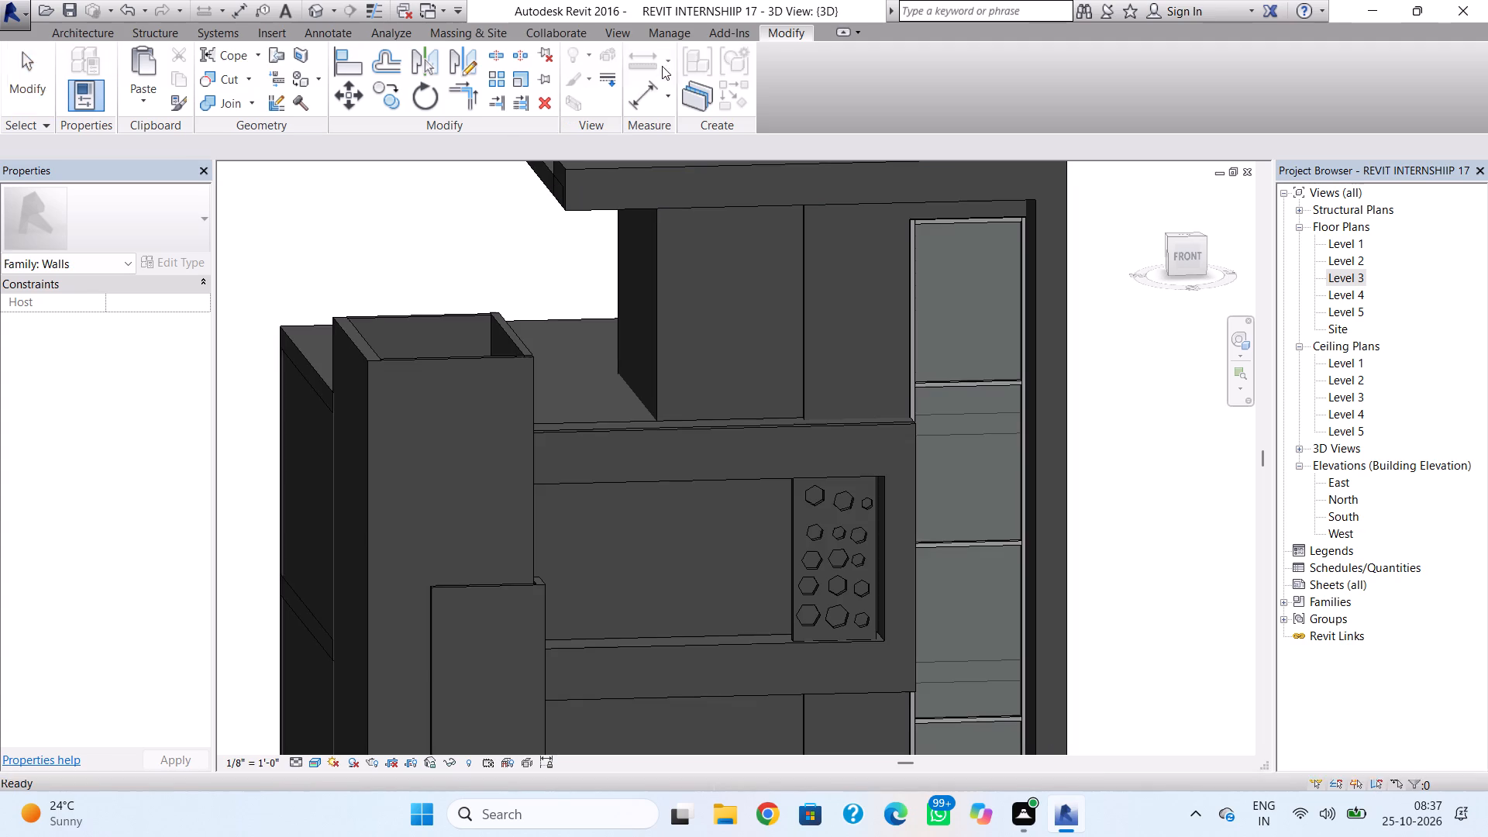
Start a new in-place model in the Walls category, keeping the proposed name Walls 3.
click(101, 29)
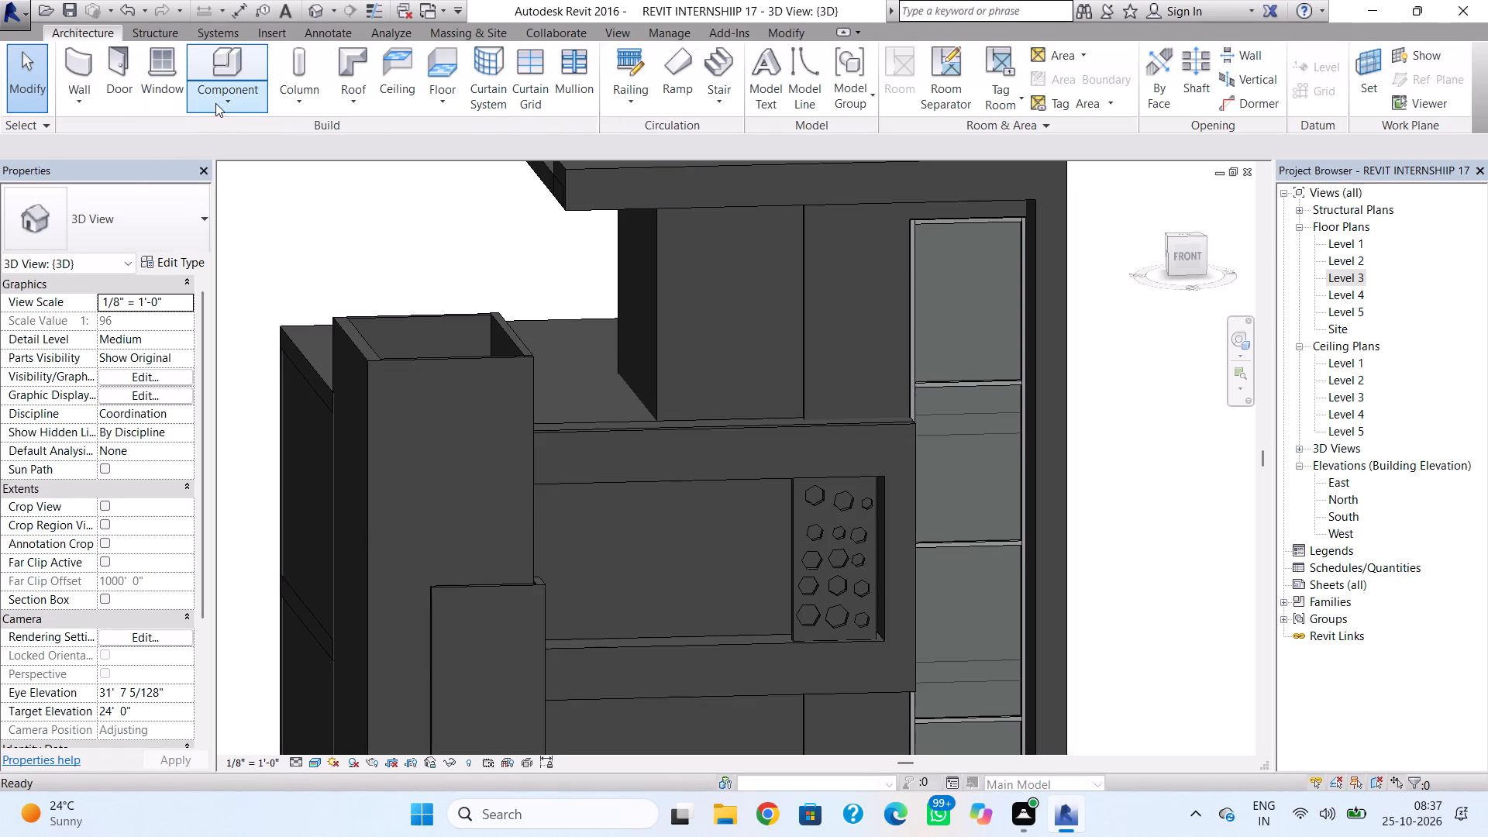
click(216, 103)
click(279, 176)
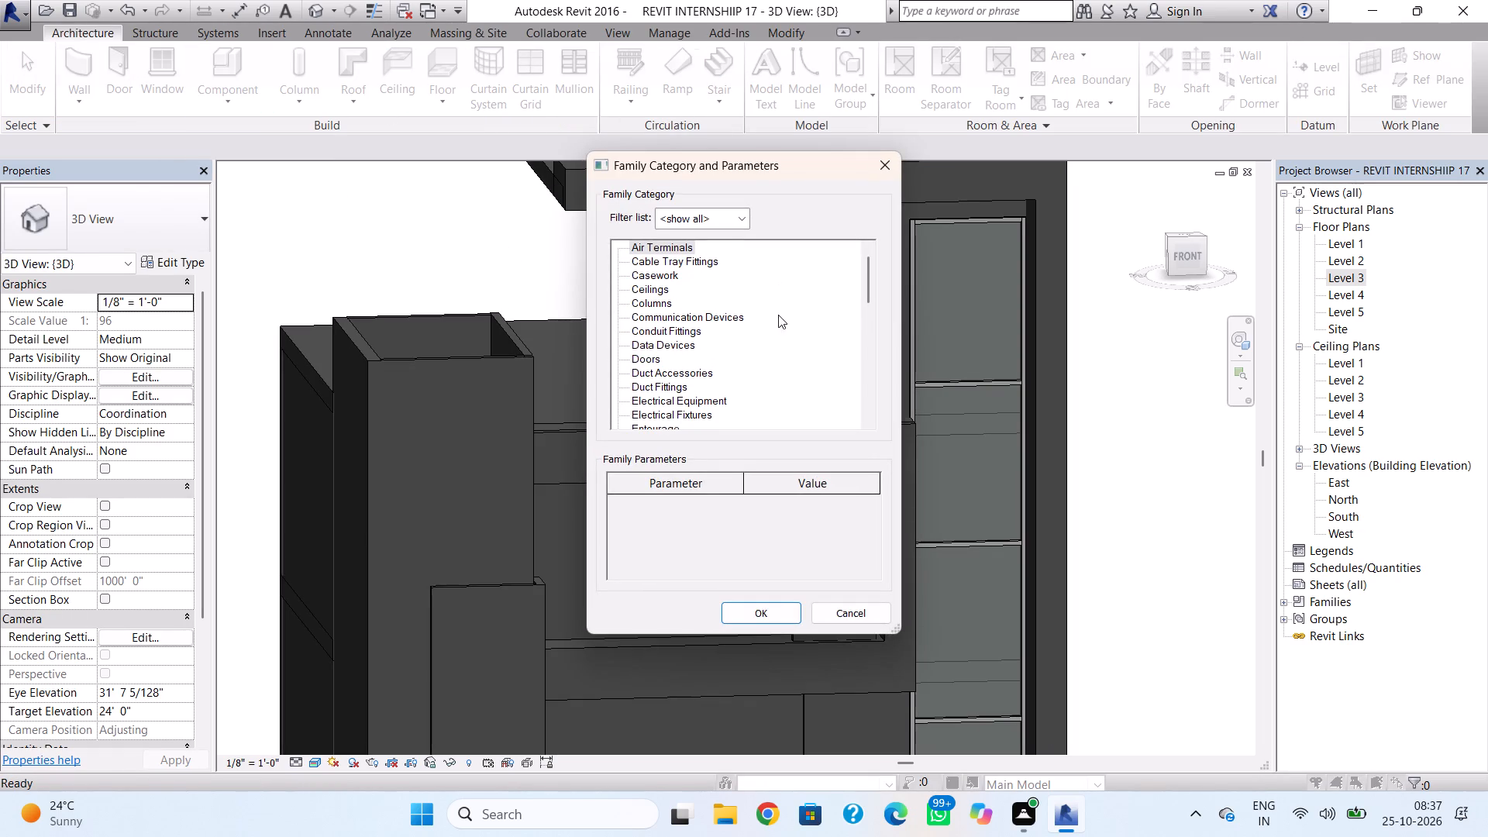
drag(868, 304, 871, 415)
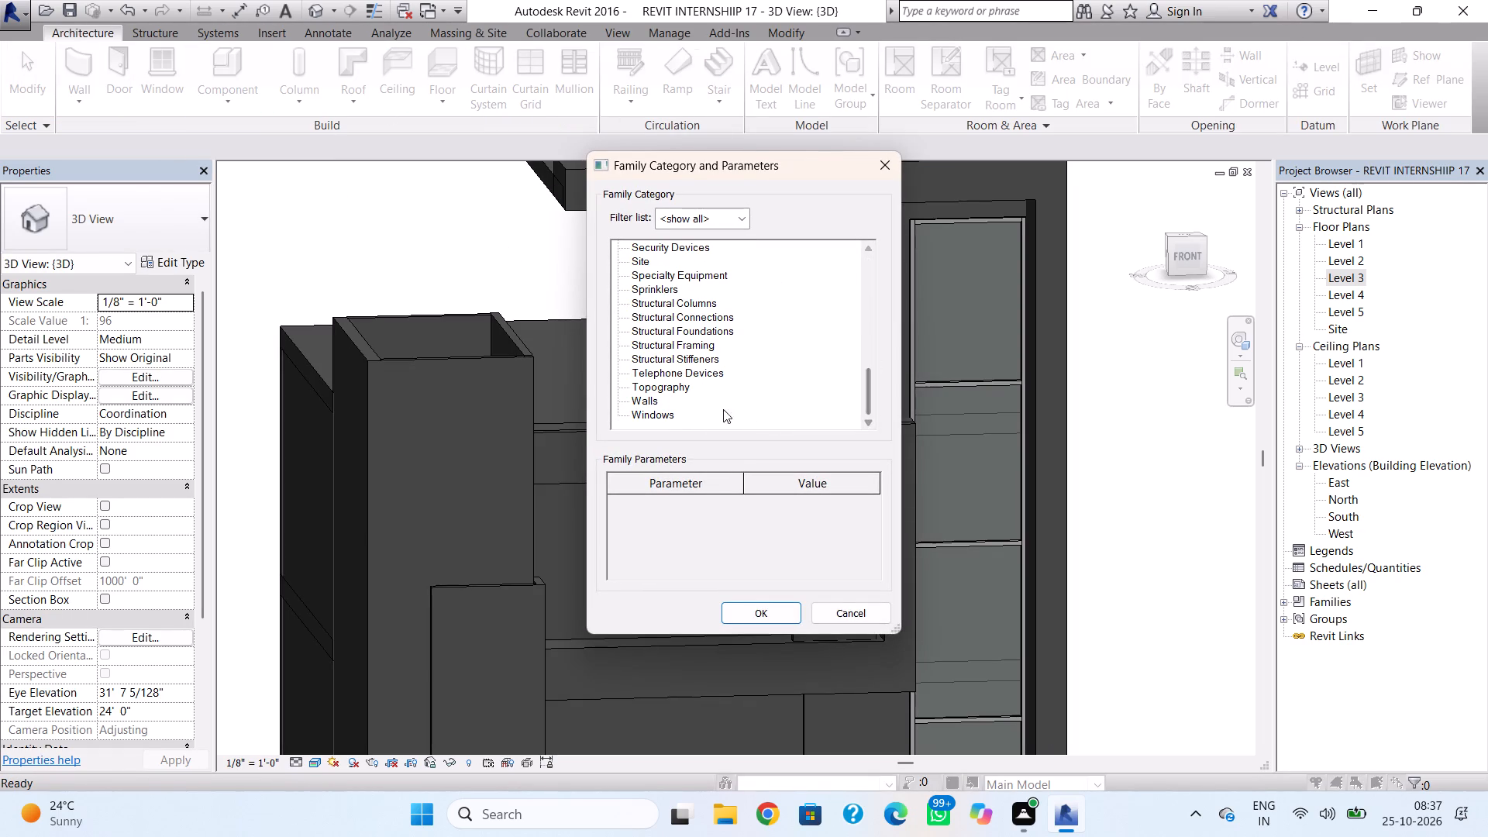
click(650, 398)
click(751, 625)
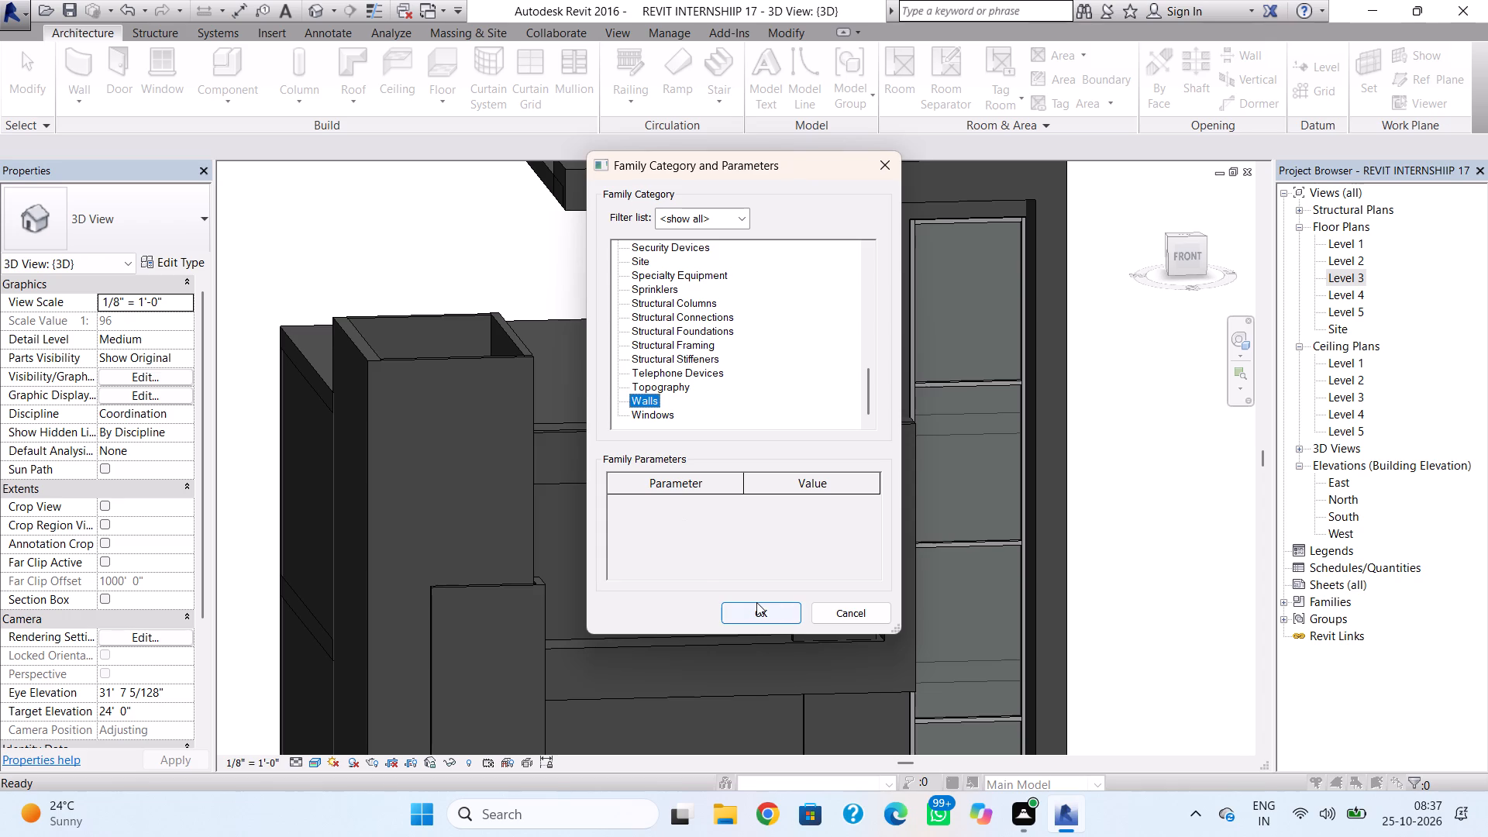
click(758, 601)
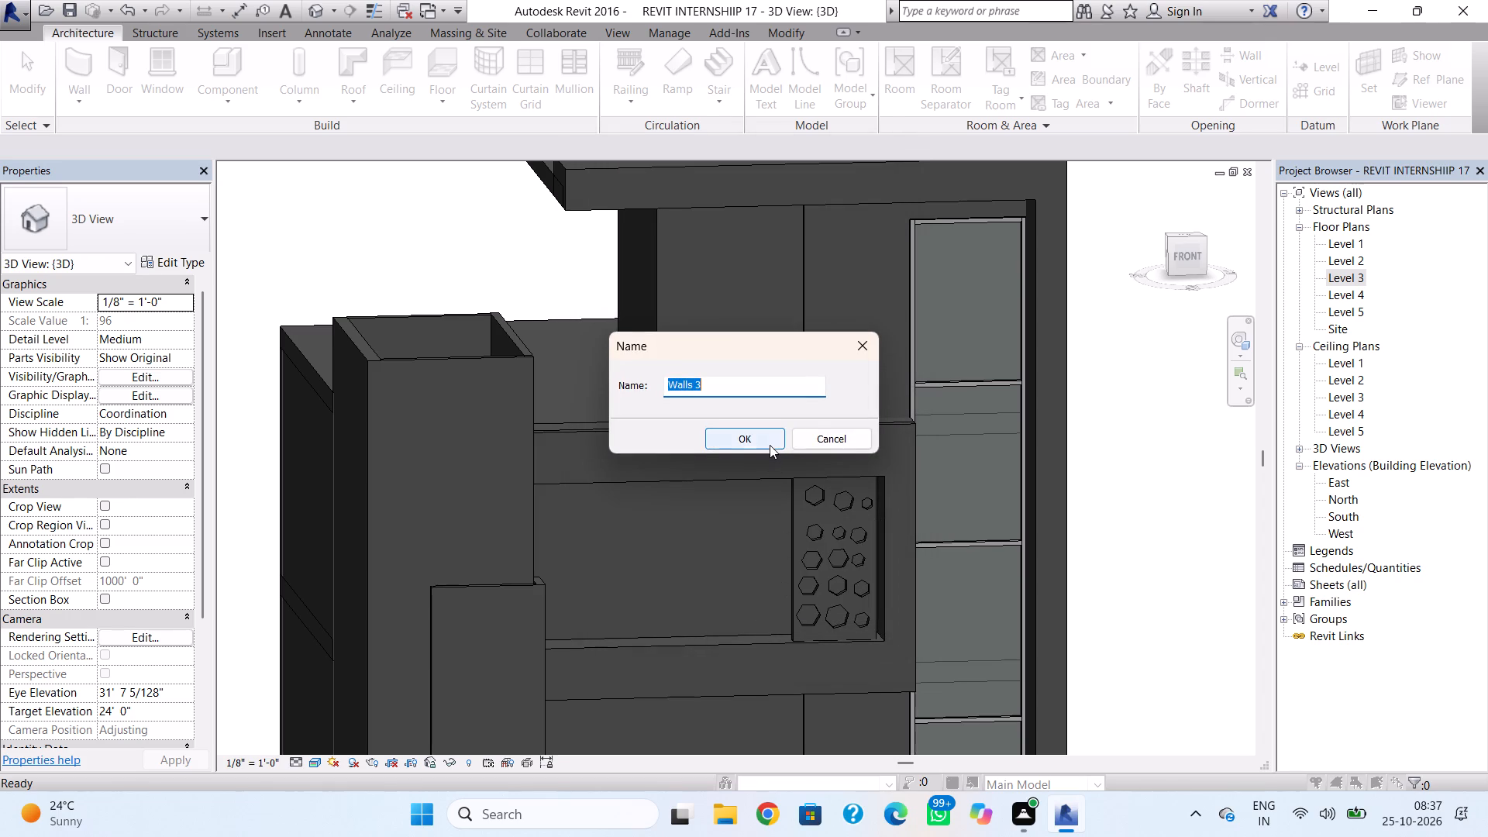
click(770, 445)
Set the work plane by picking the front face of the Generic - 5" wall beside the curtain wall.
click(1188, 260)
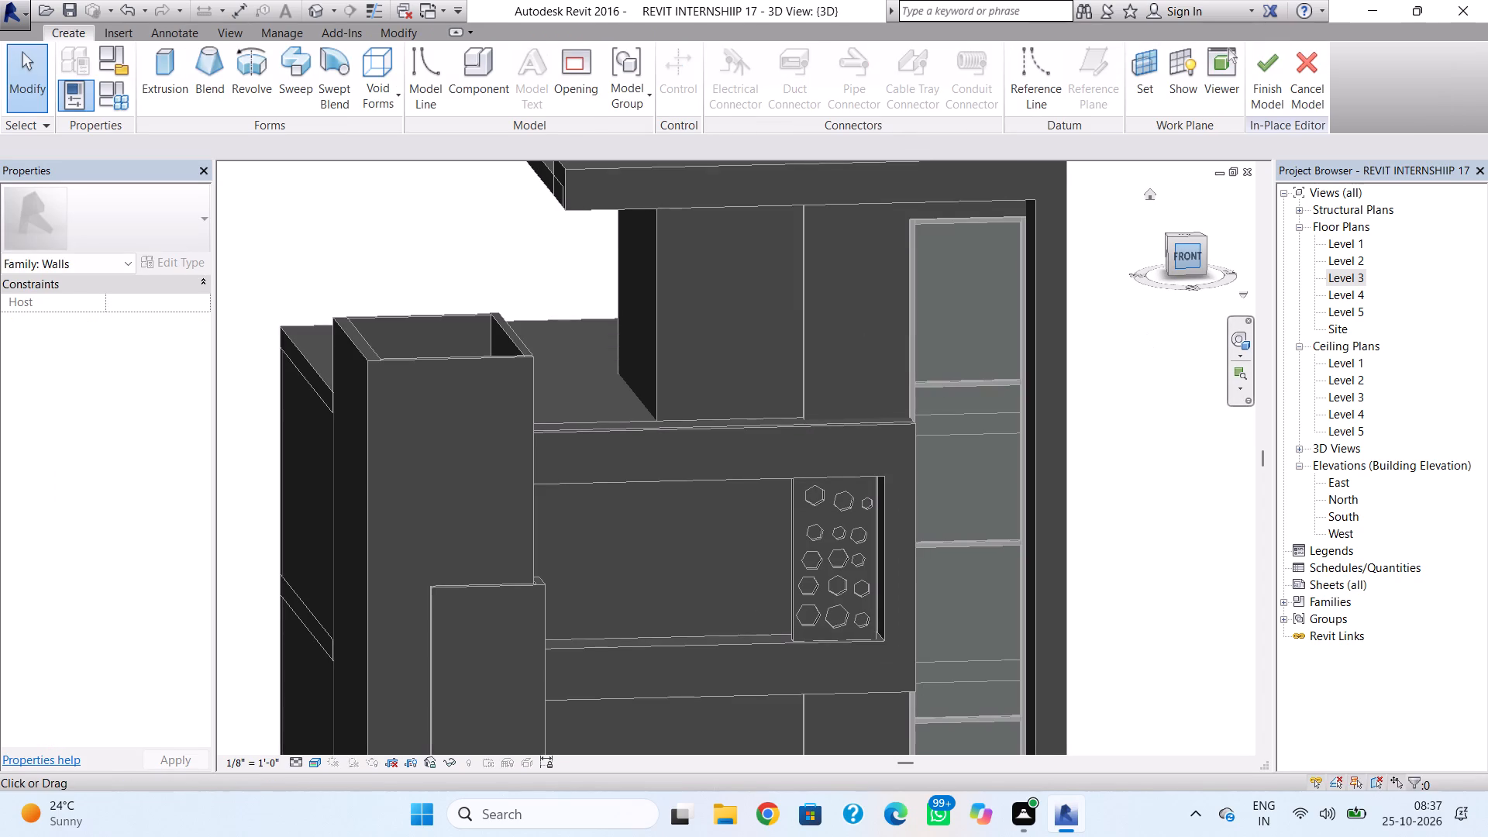
scroll(746, 431, up, 4)
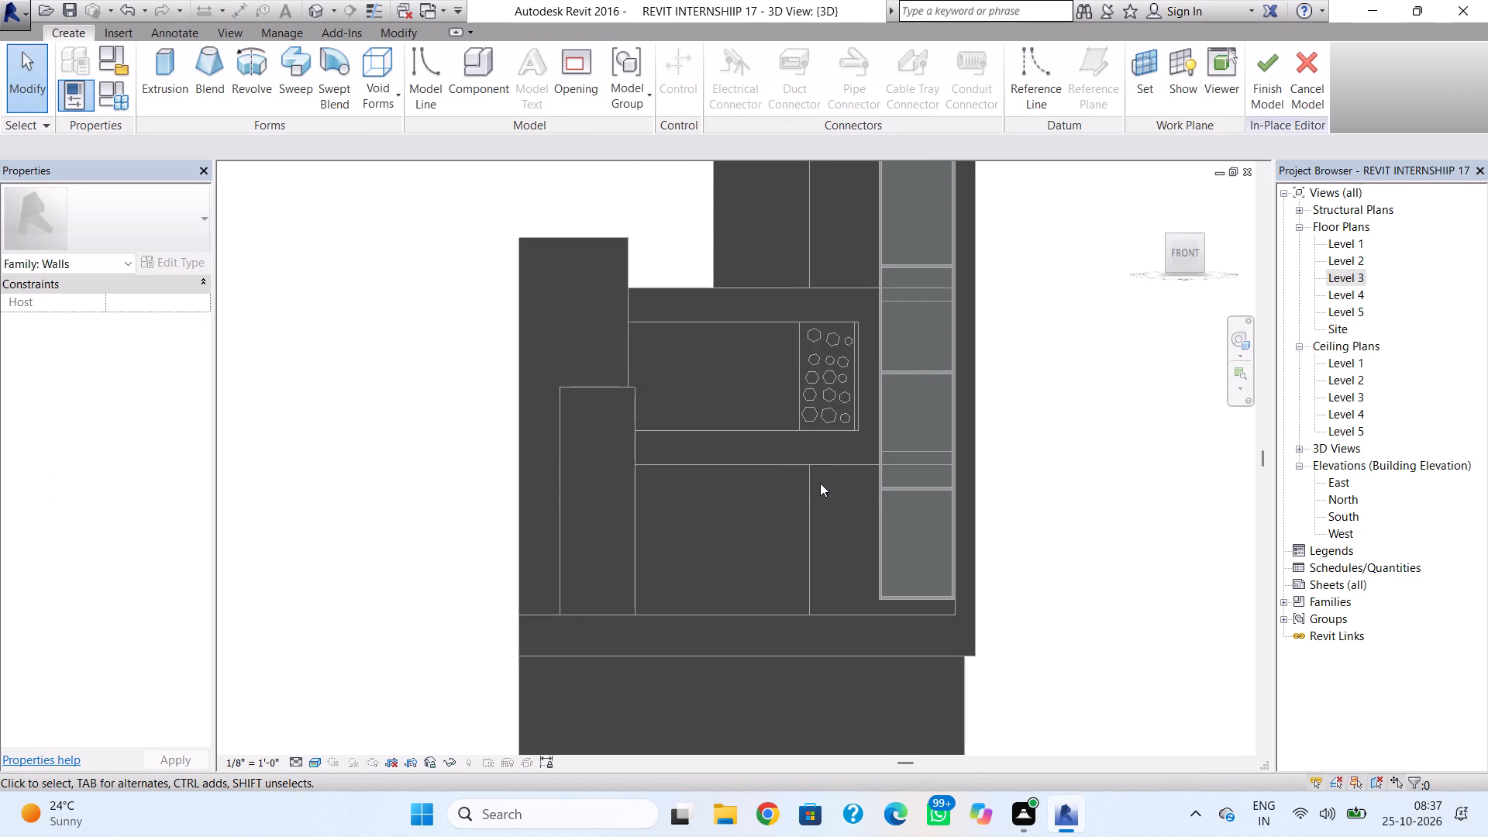
click(1143, 85)
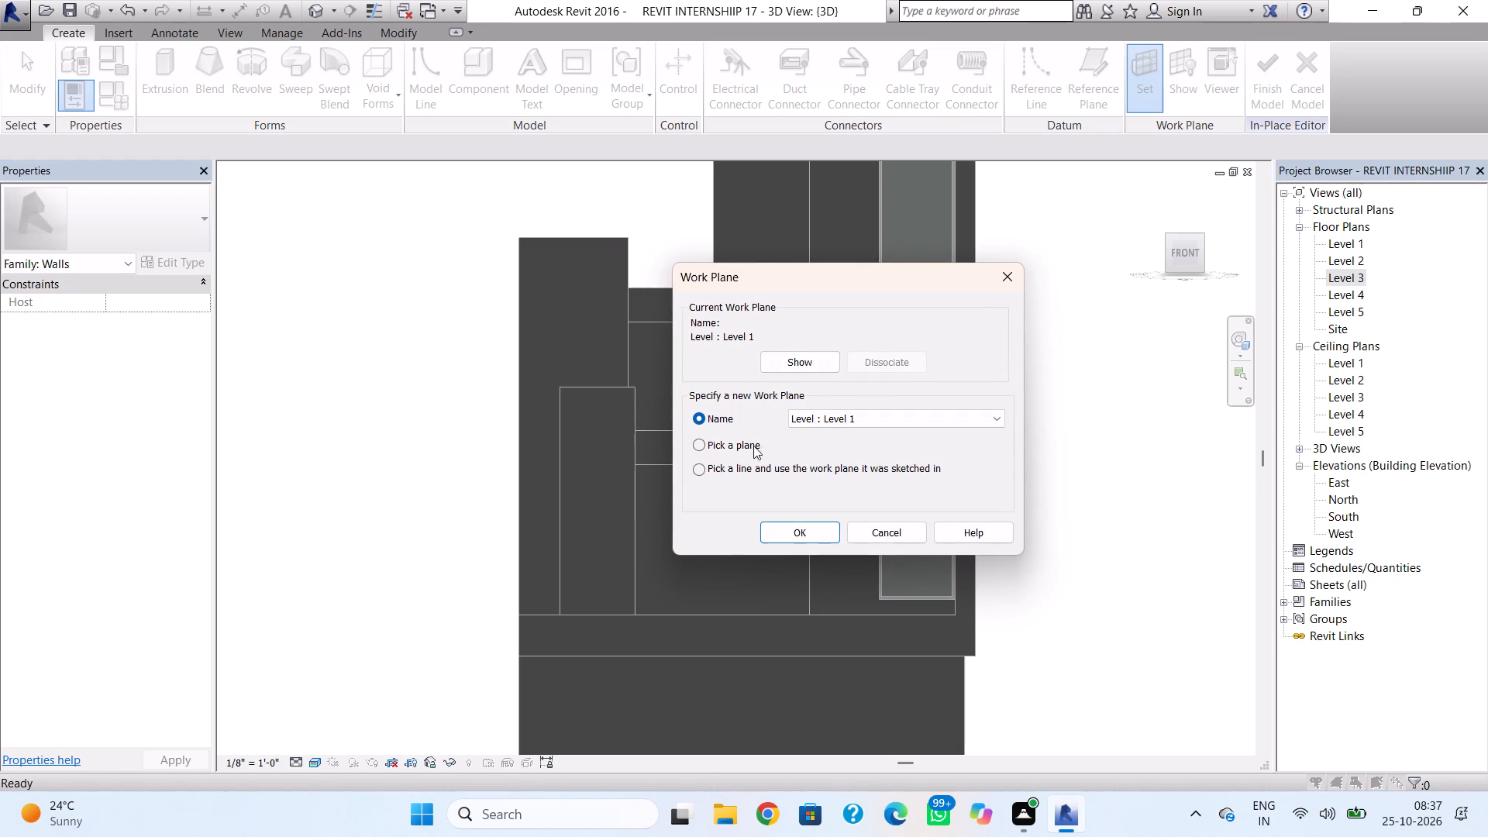
click(702, 446)
click(769, 536)
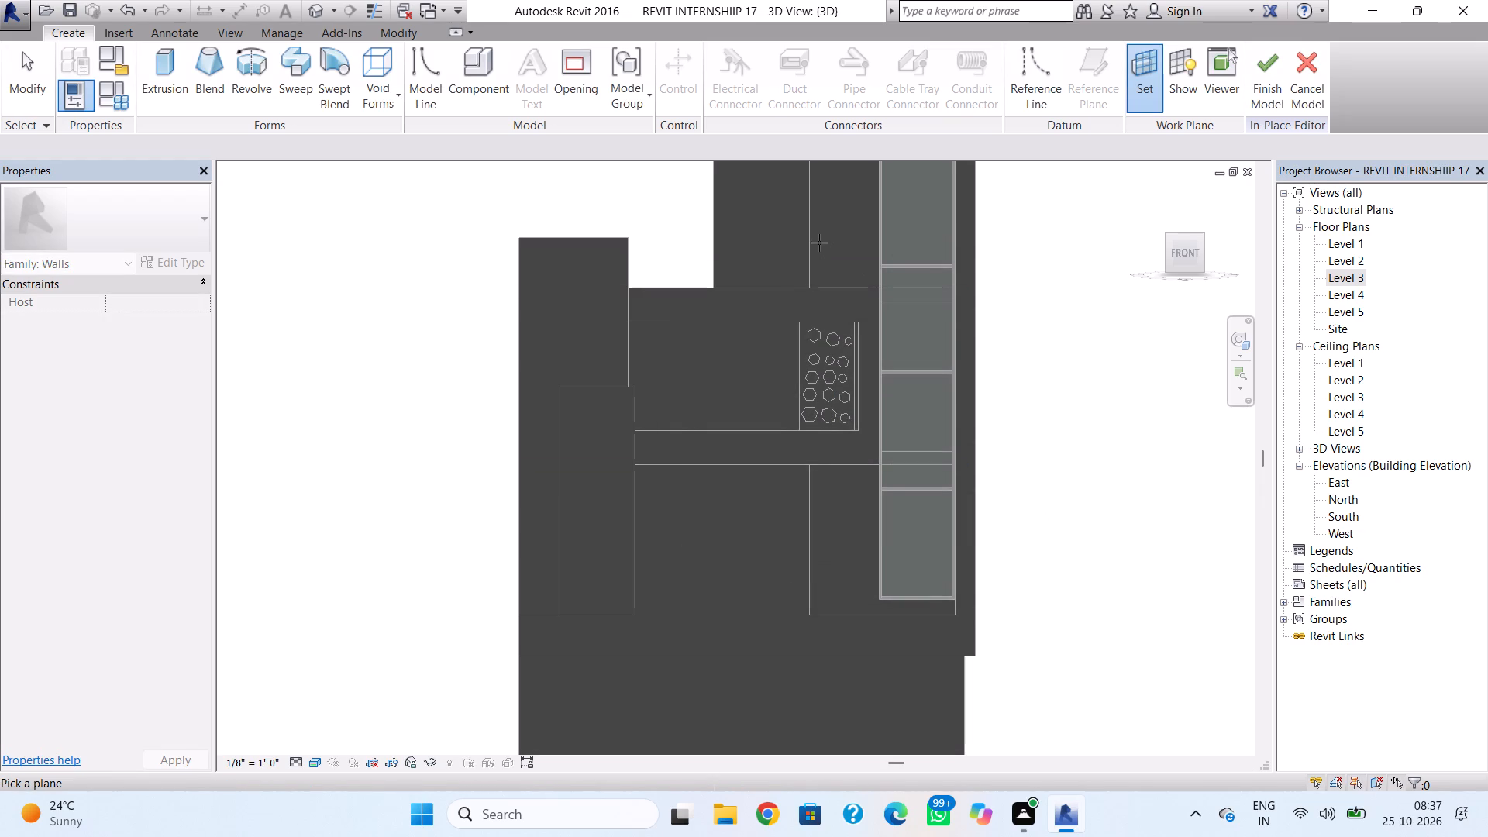
shift+right_drag(819, 243, 863, 301)
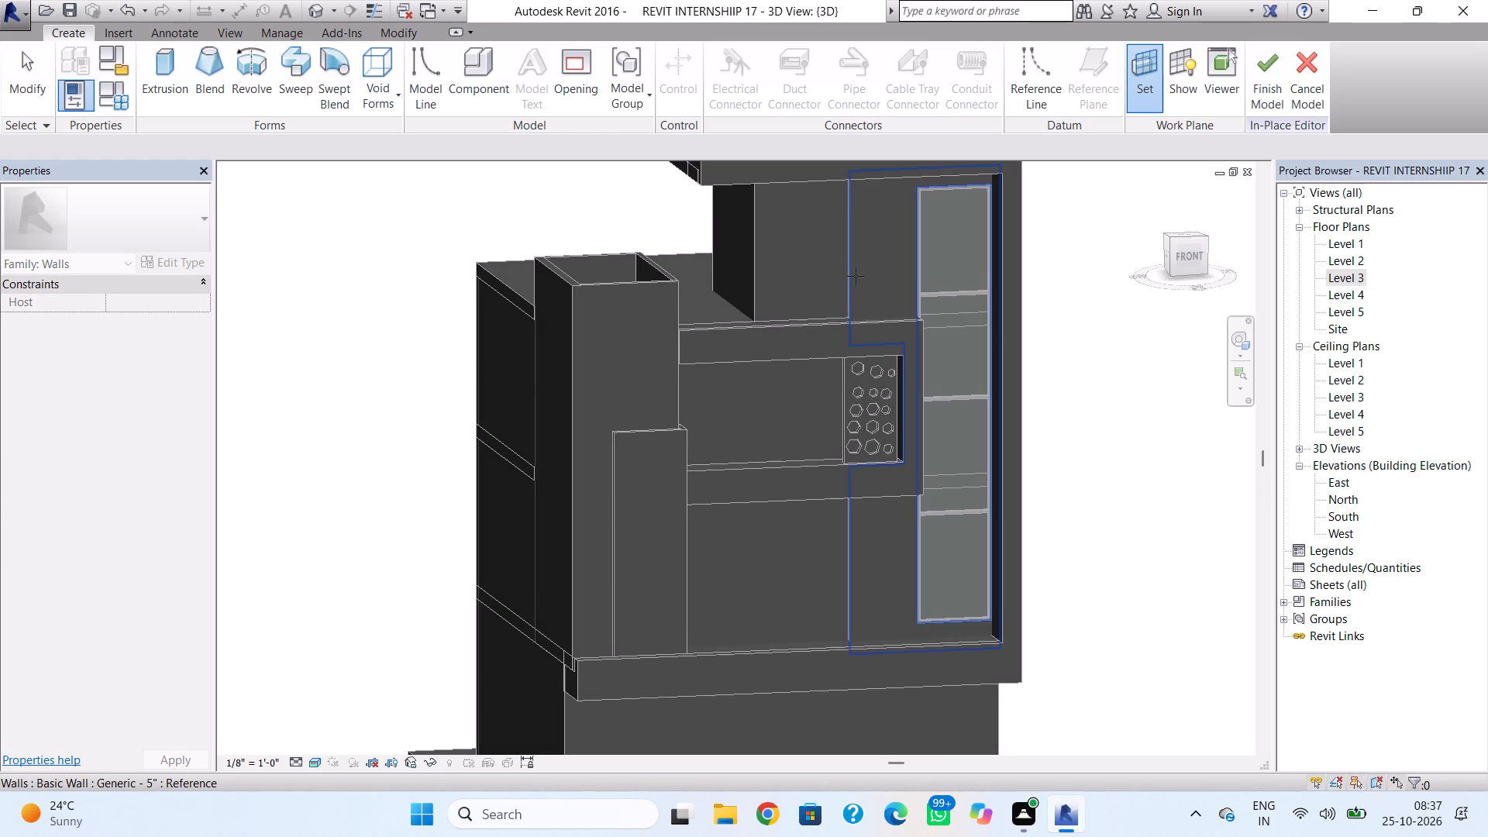
click(856, 276)
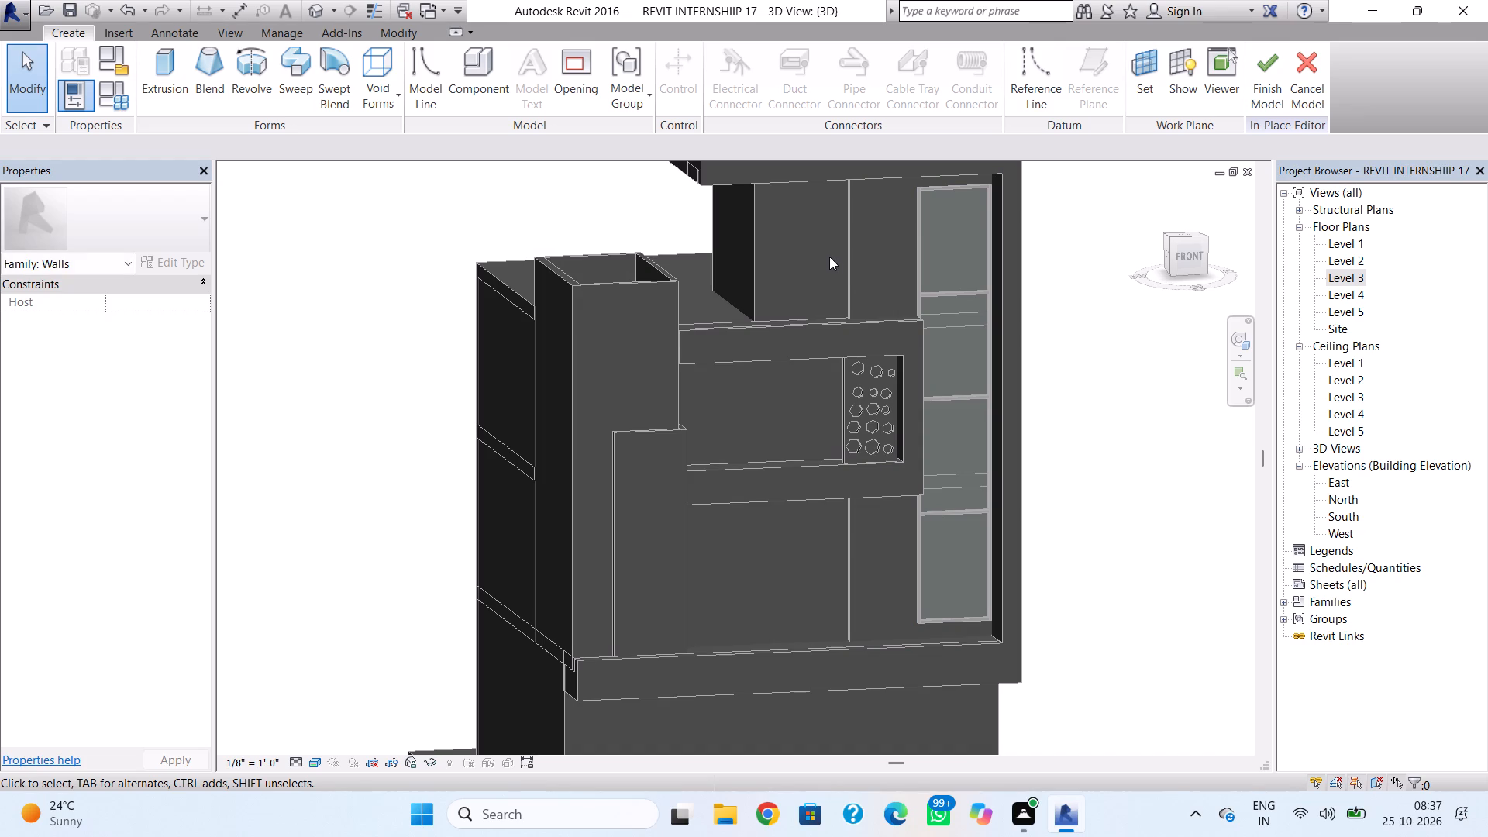
Start an extrusion in the front view with a rectangular profile on the upper wall beneath the roof frame.
click(175, 68)
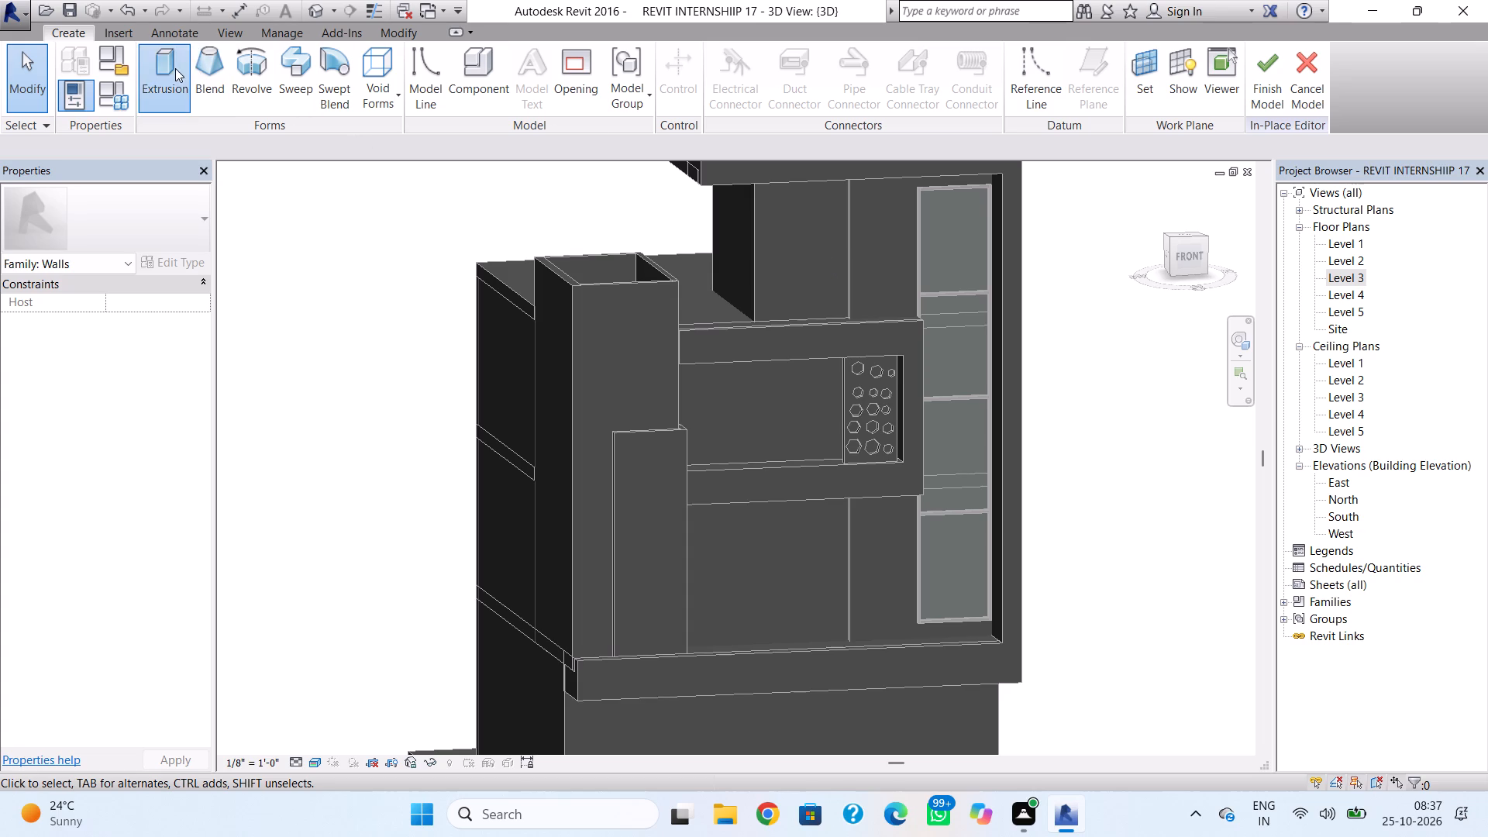
click(1190, 260)
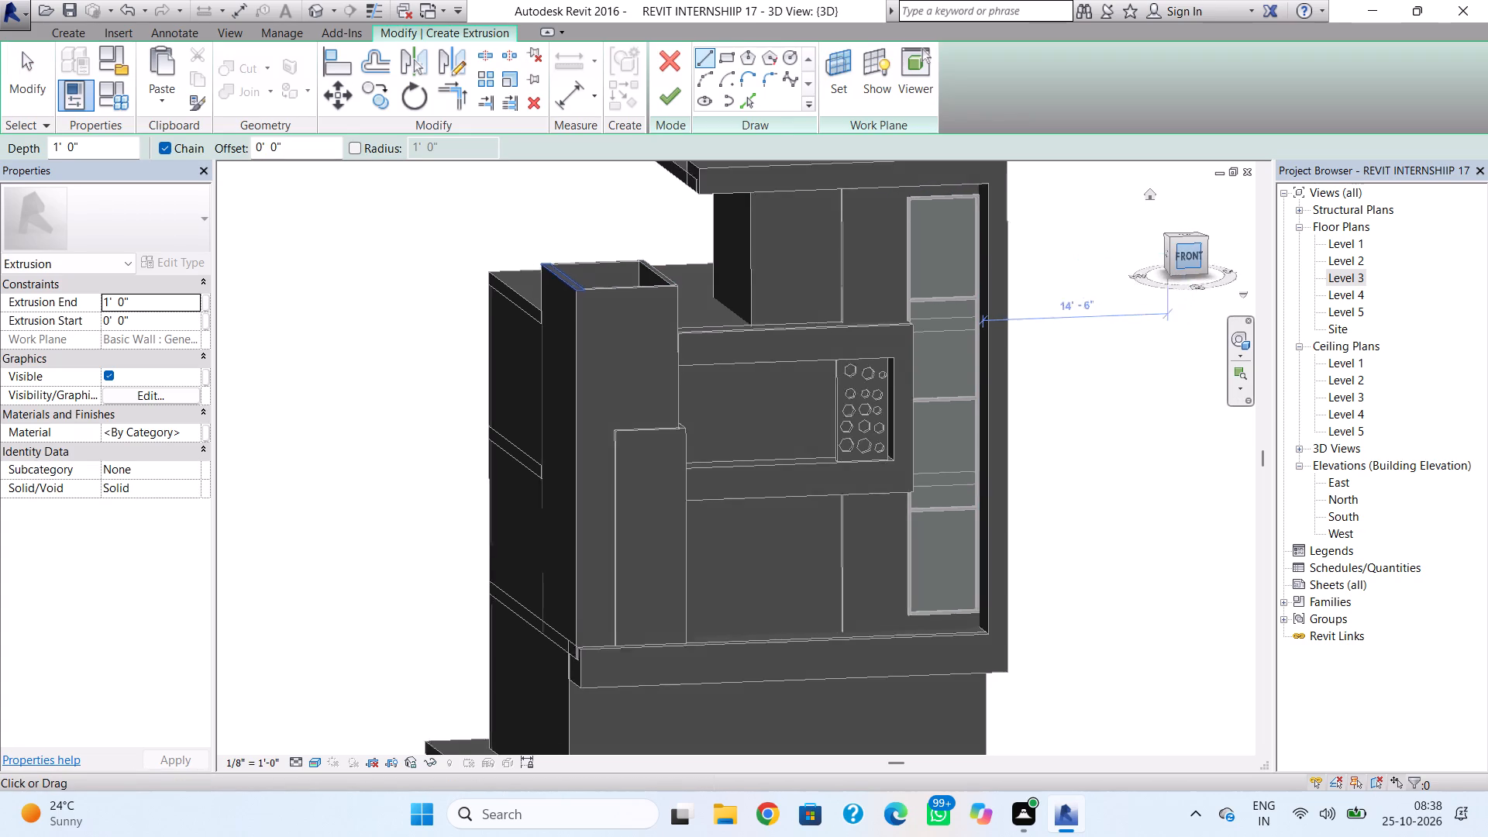
scroll(769, 302, up, 4)
middle_drag(796, 309, 782, 454)
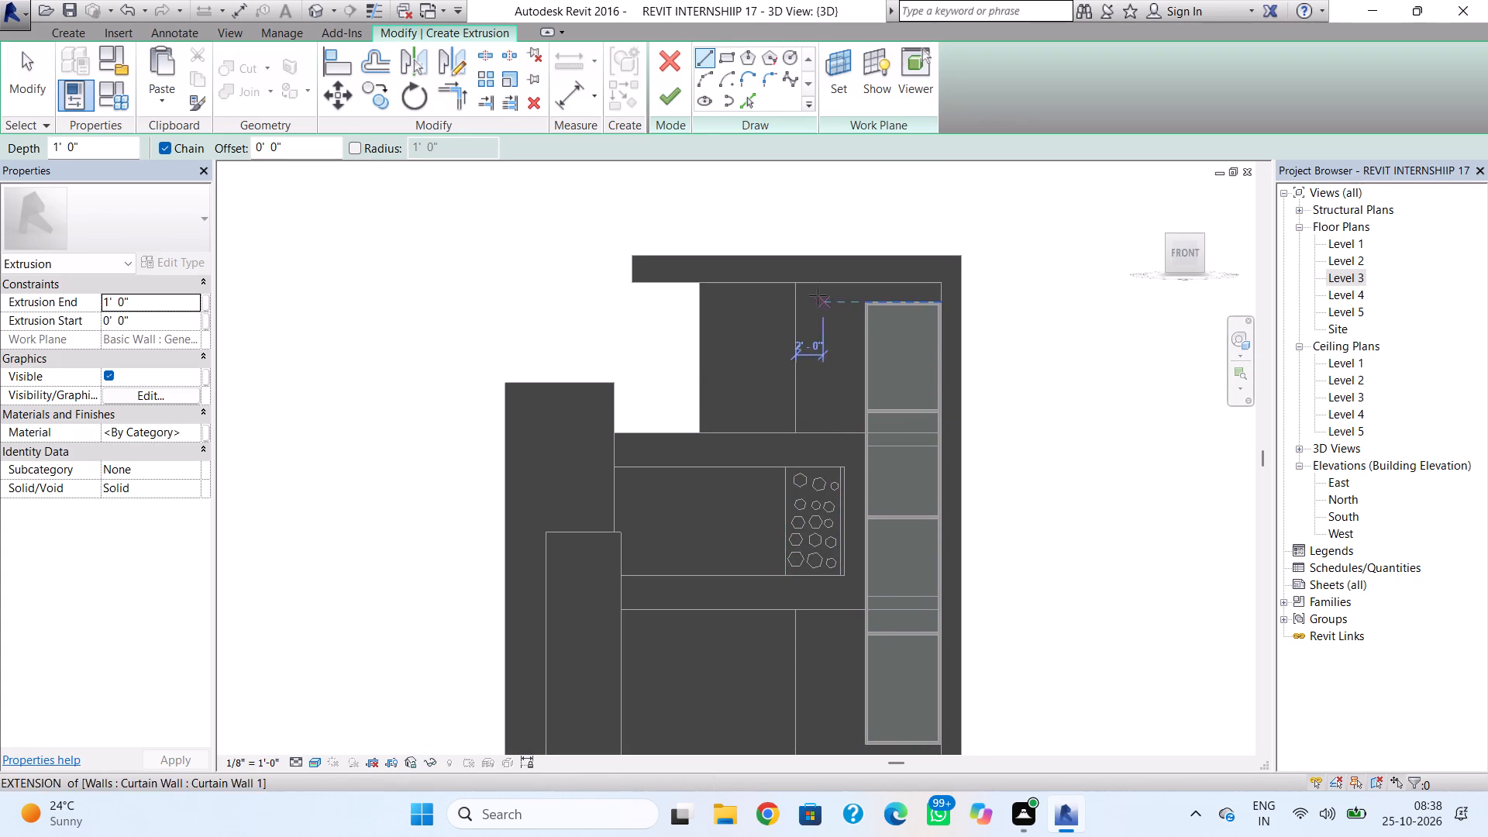
click(732, 65)
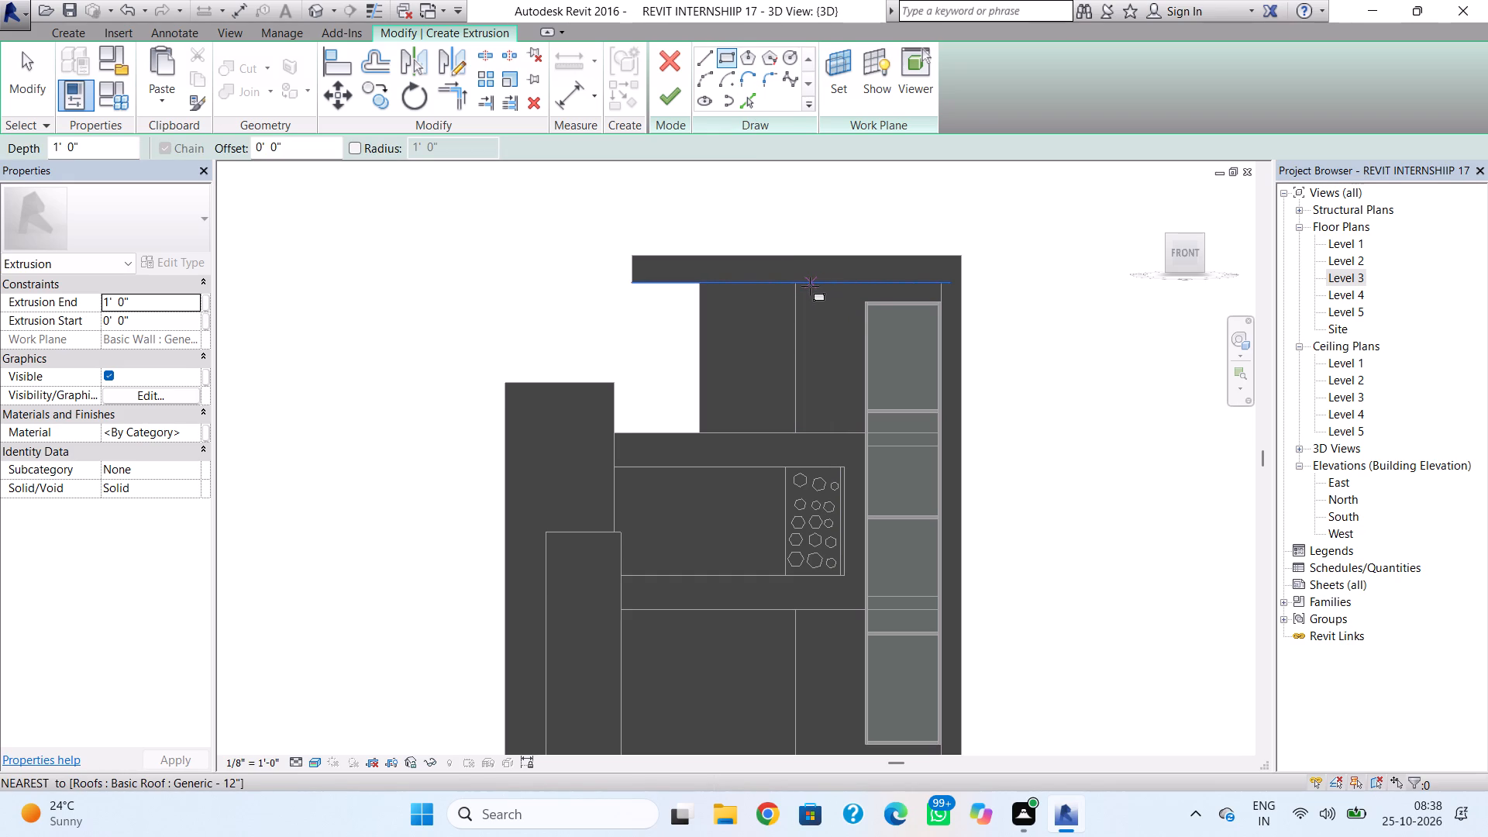
scroll(810, 286, up, 3)
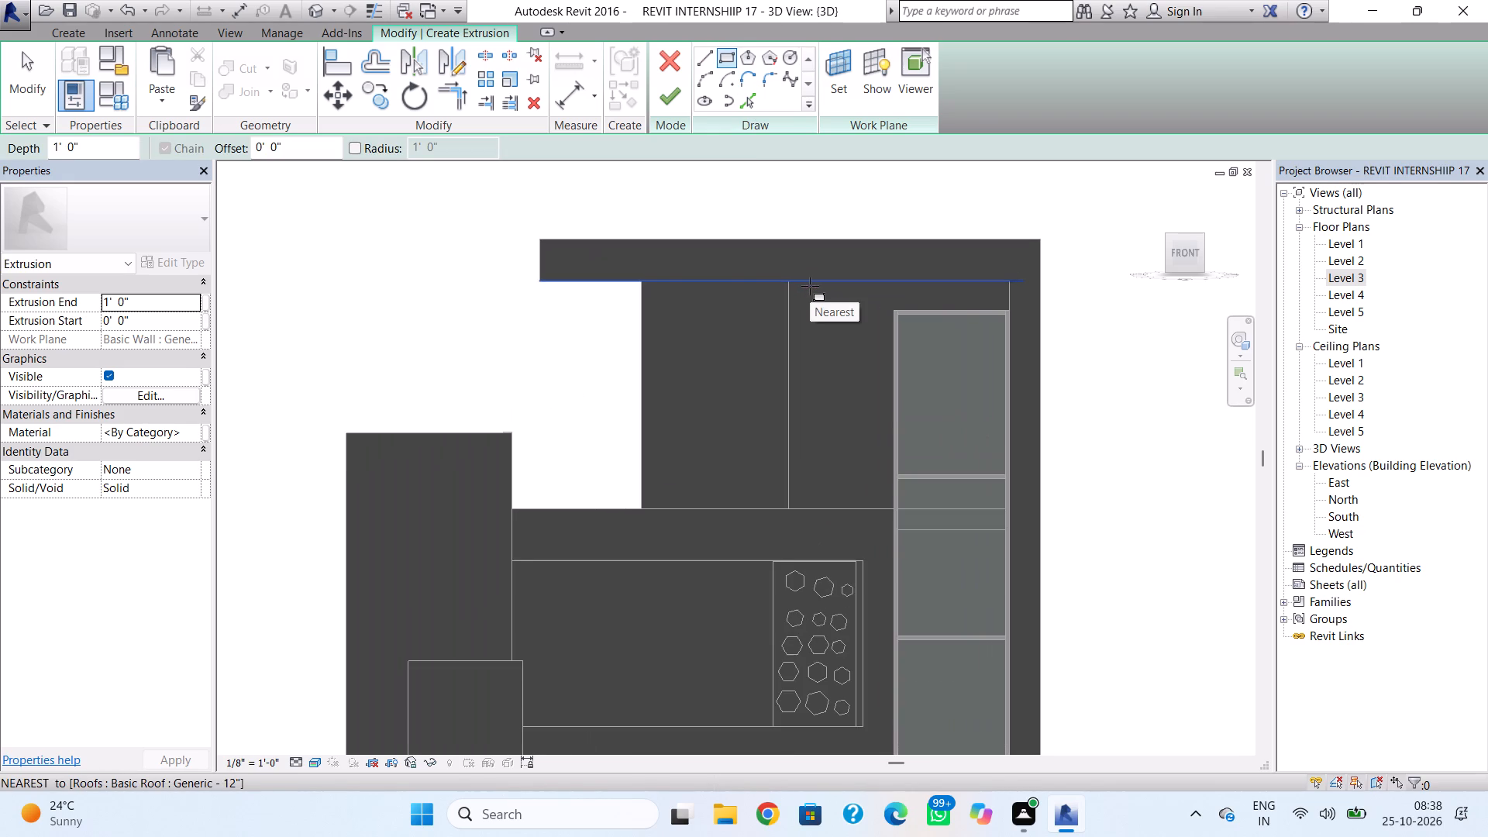
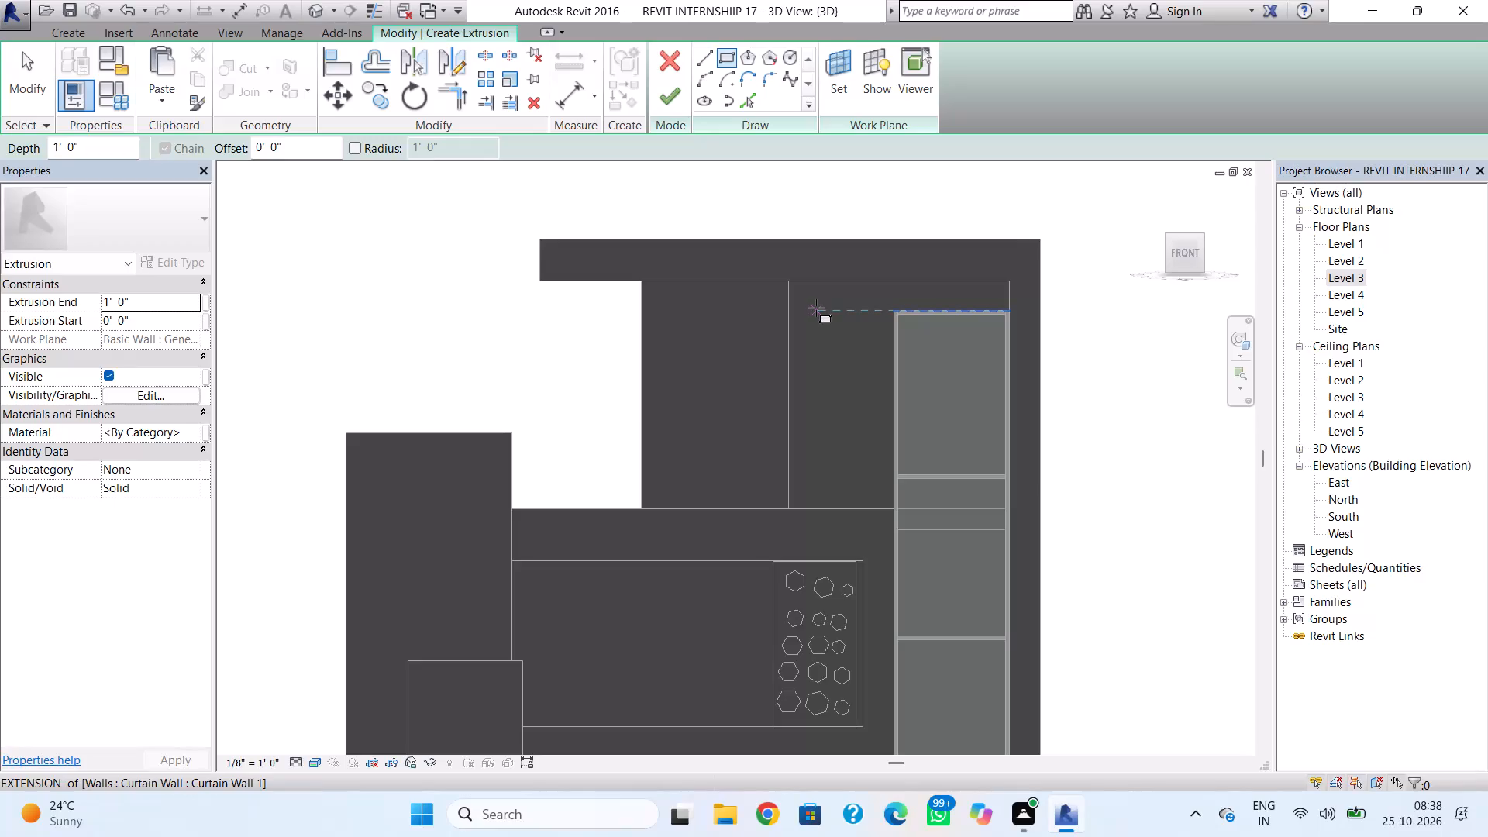
Sketch a narrow vertical rectangle about 6" wide and 8' 6" tall on the upper wall beside the curtain wall.
click(816, 308)
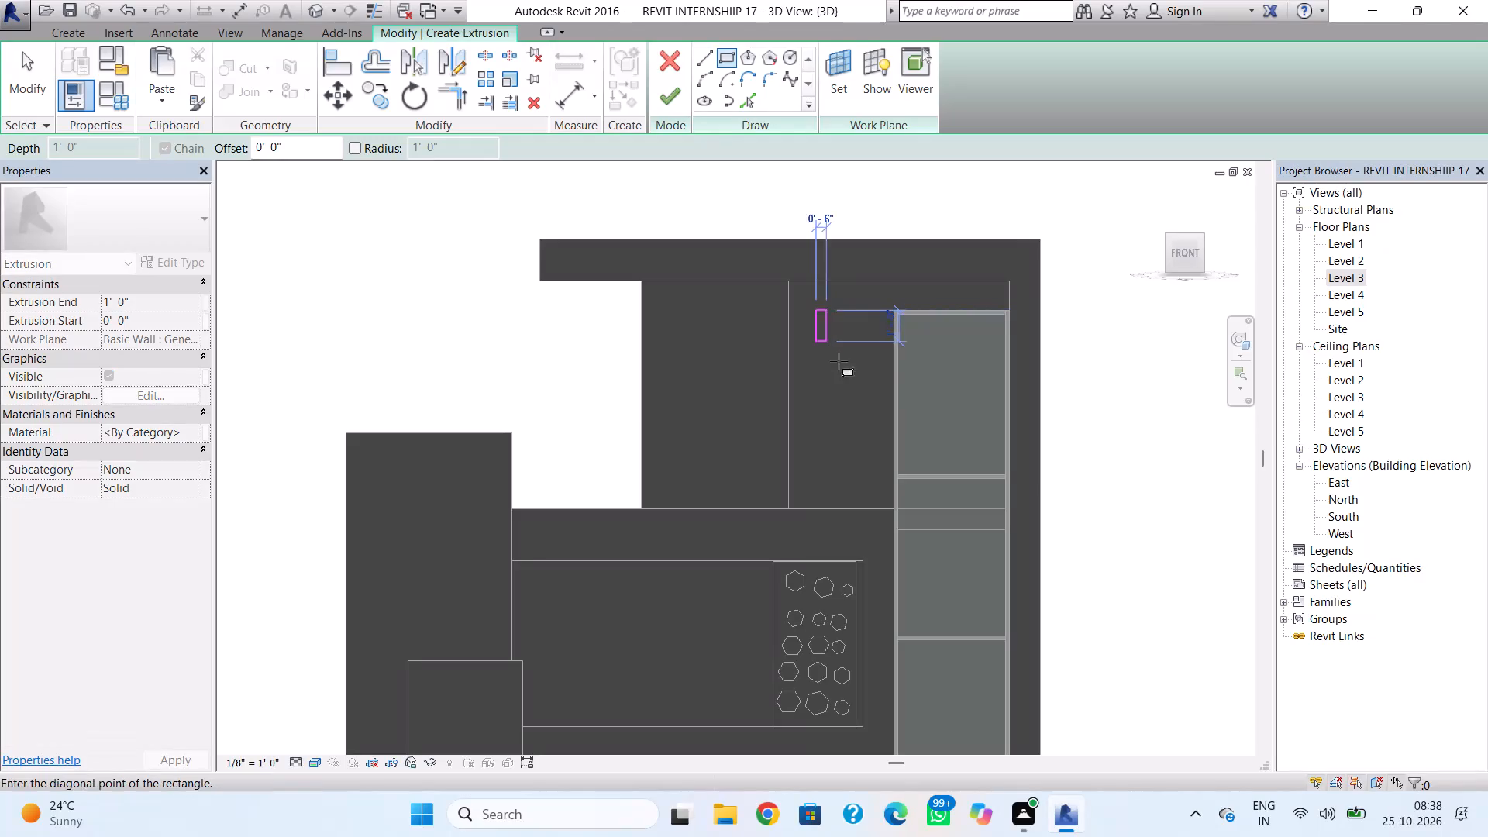
click(825, 483)
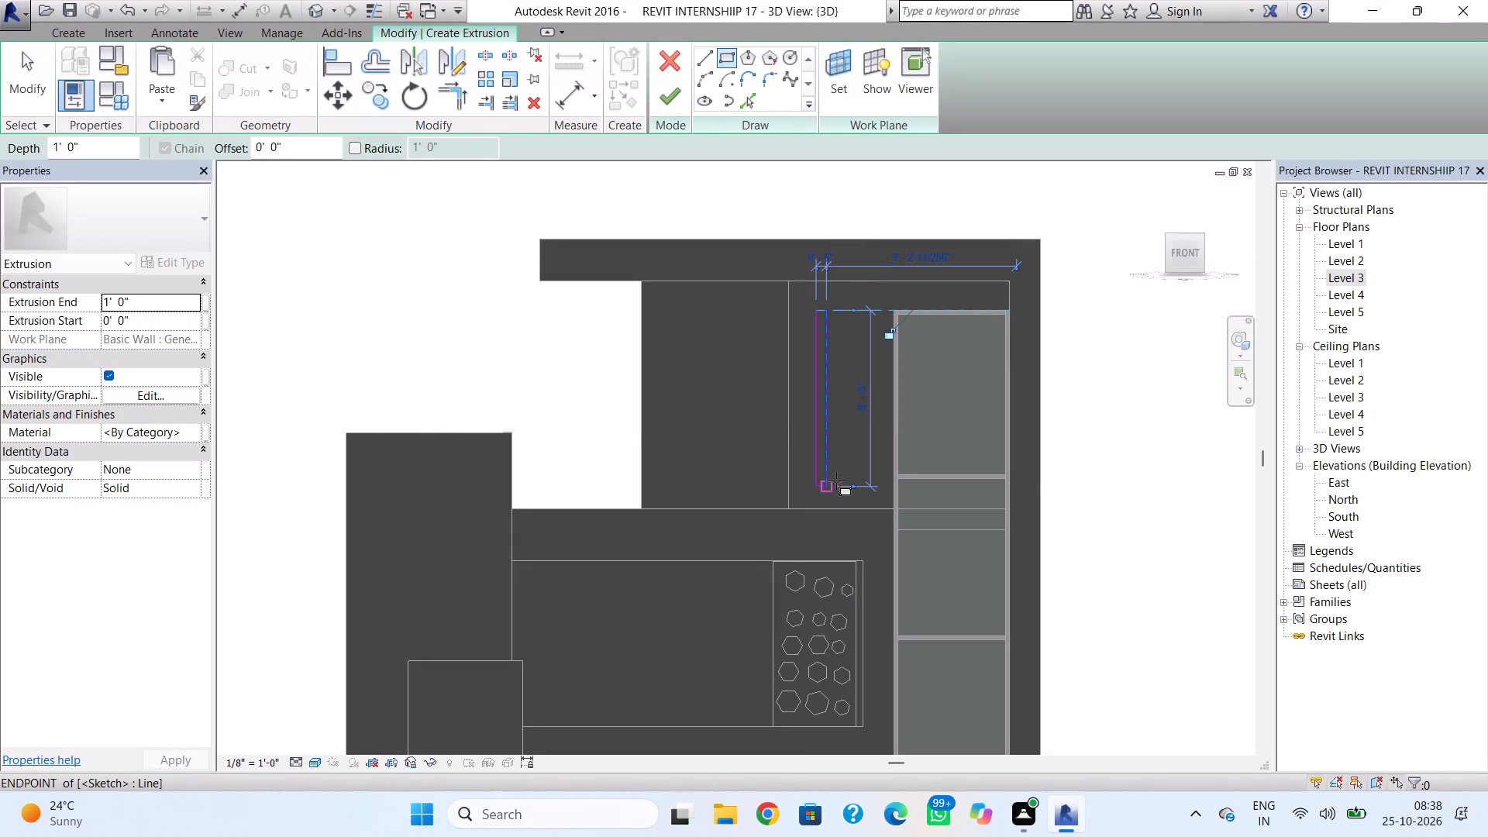
key(Escape)
key(Escape)
Widen the rectangle slightly by nudging its long side farthest from the curtain wall outward by one net increment.
click(815, 457)
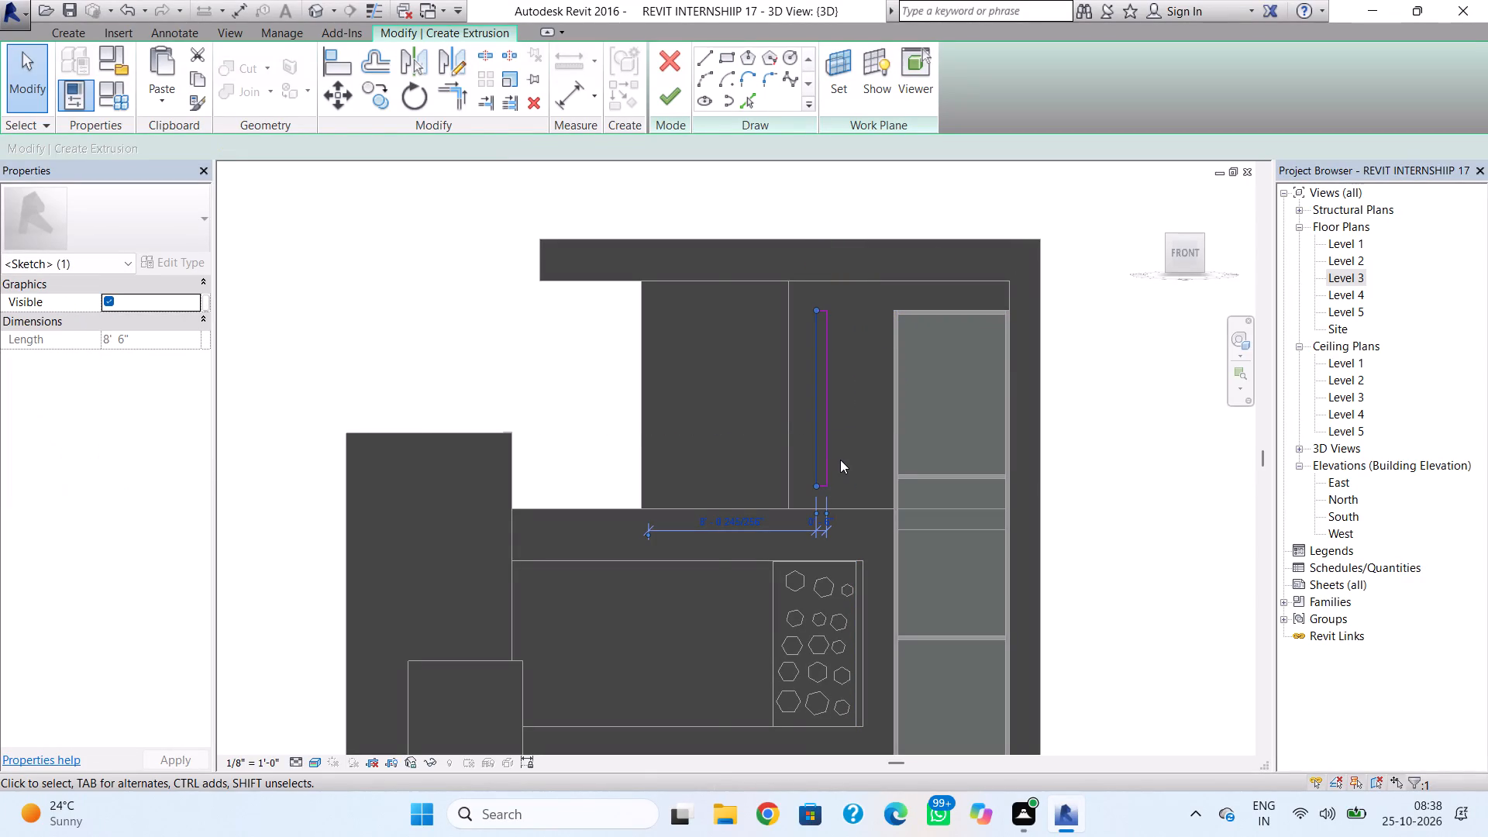
key(Left)
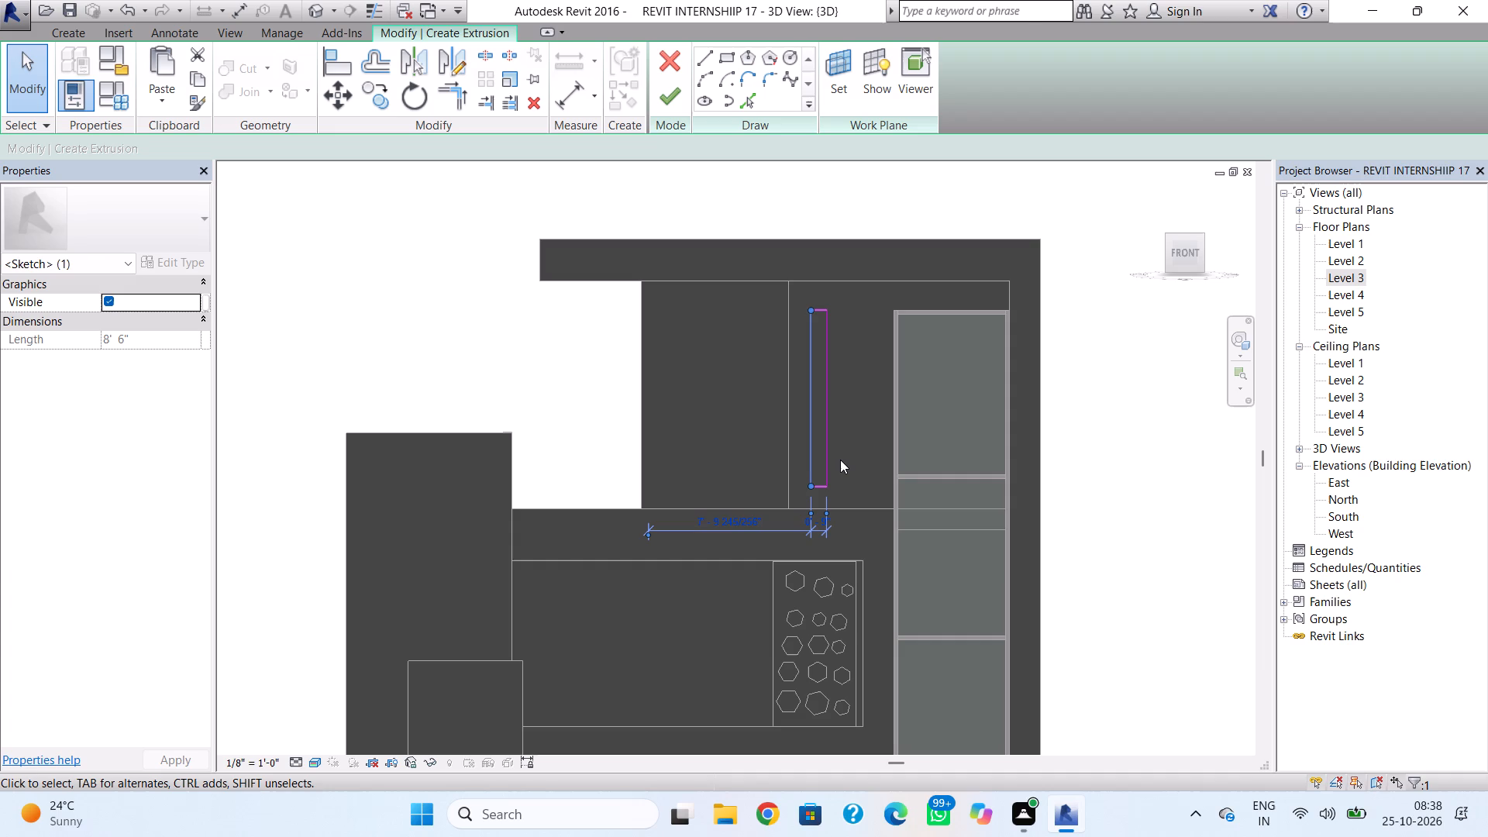
key(Left)
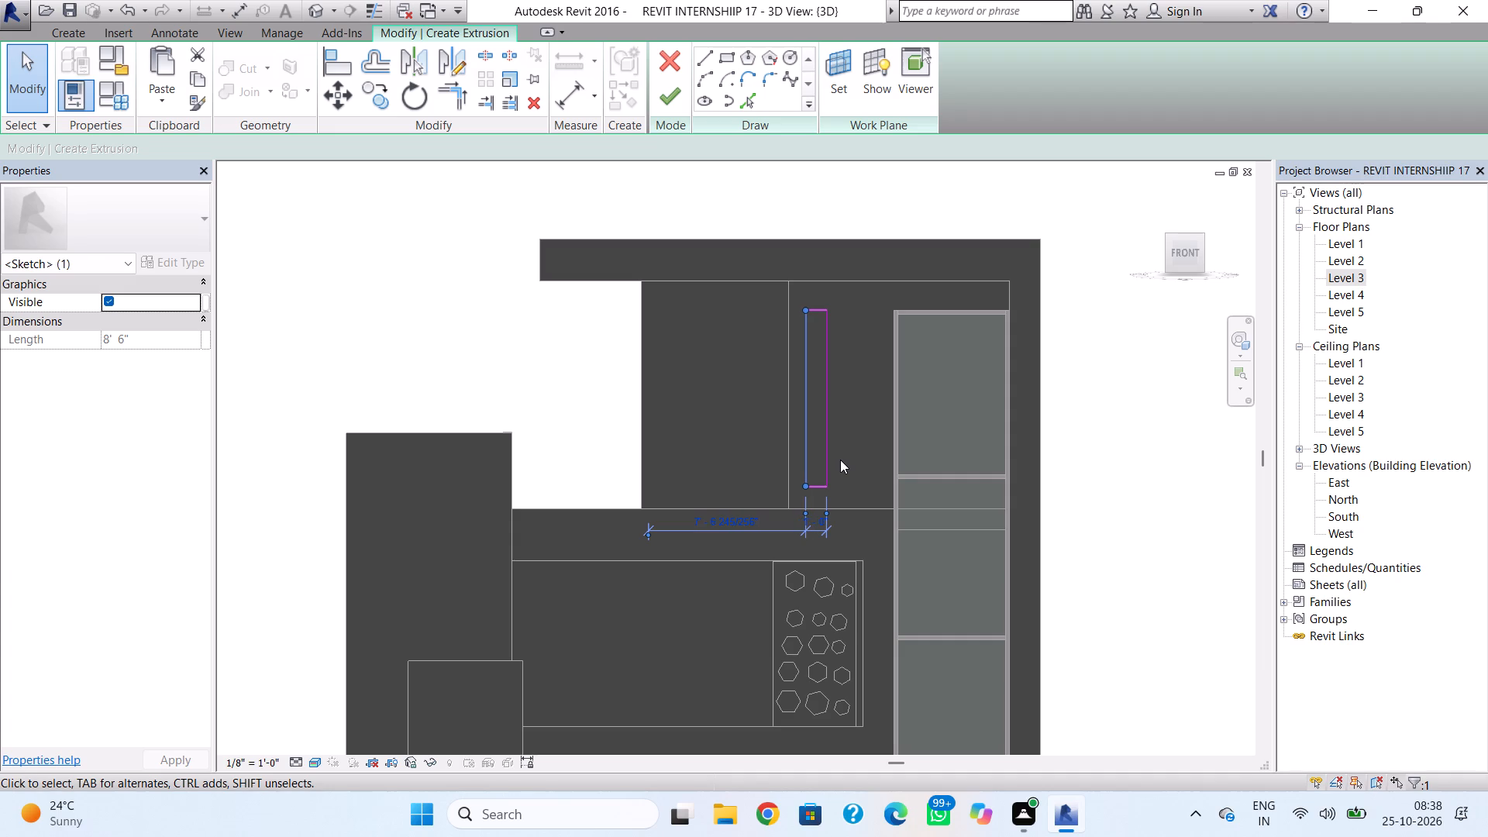
key(Right)
click(840, 460)
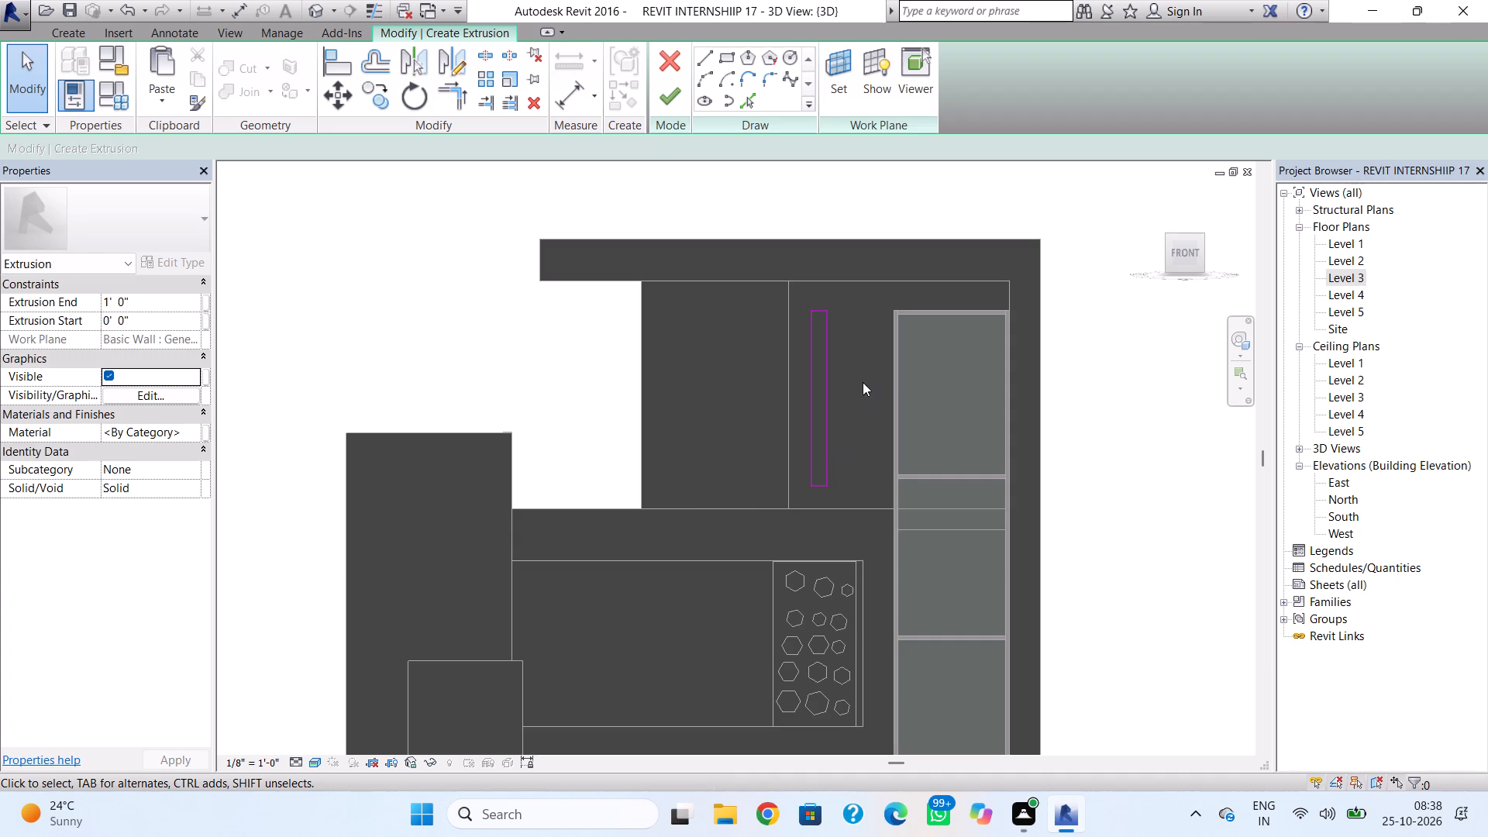
Copy the rectangle toward the curtain wall at the same height and nudge the original two increments away from the copy.
drag(843, 296, 800, 493)
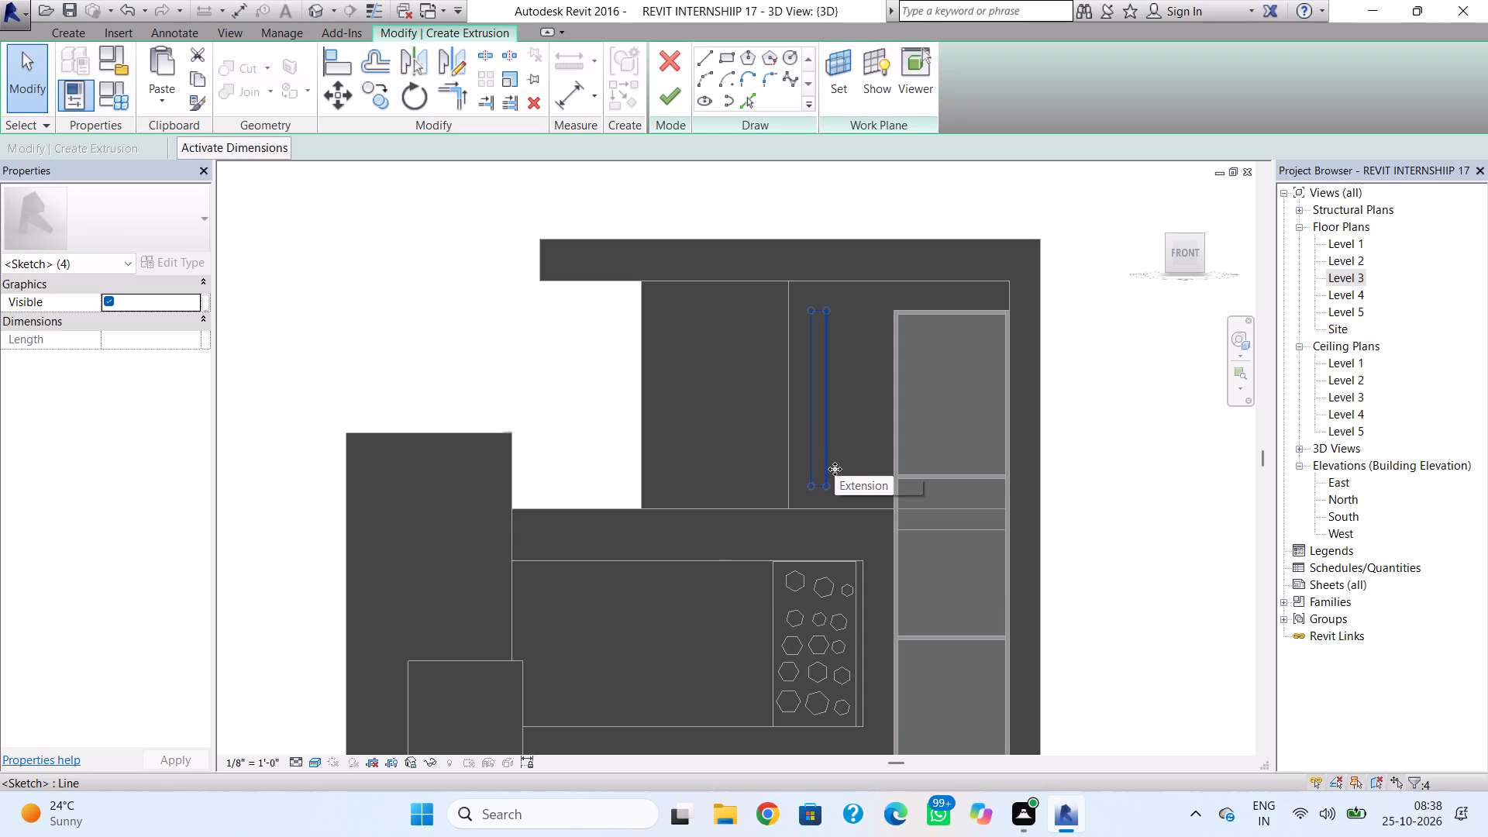
key(ctrl+c)
key(ctrl+v)
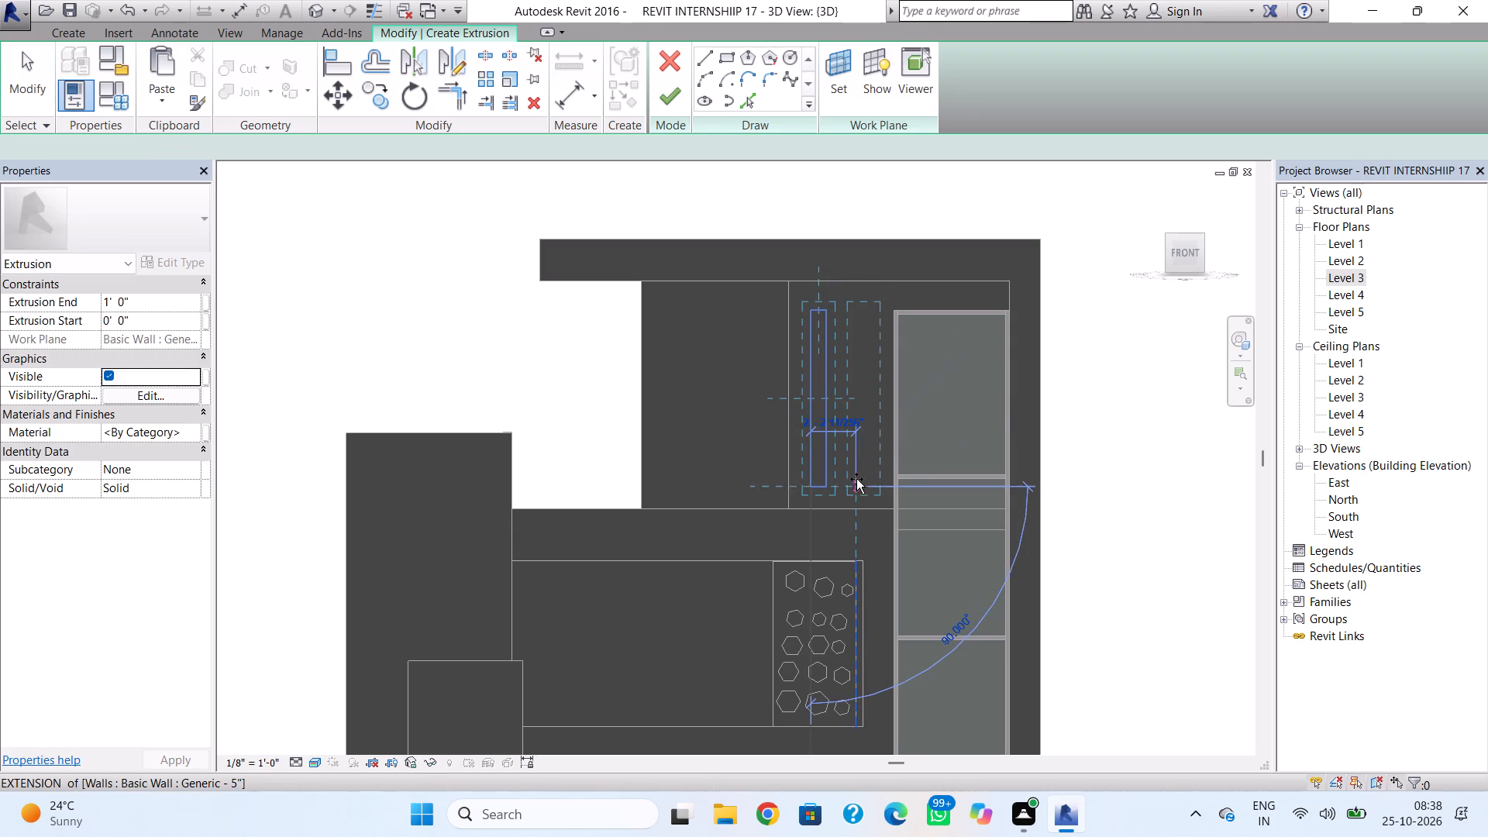
click(849, 483)
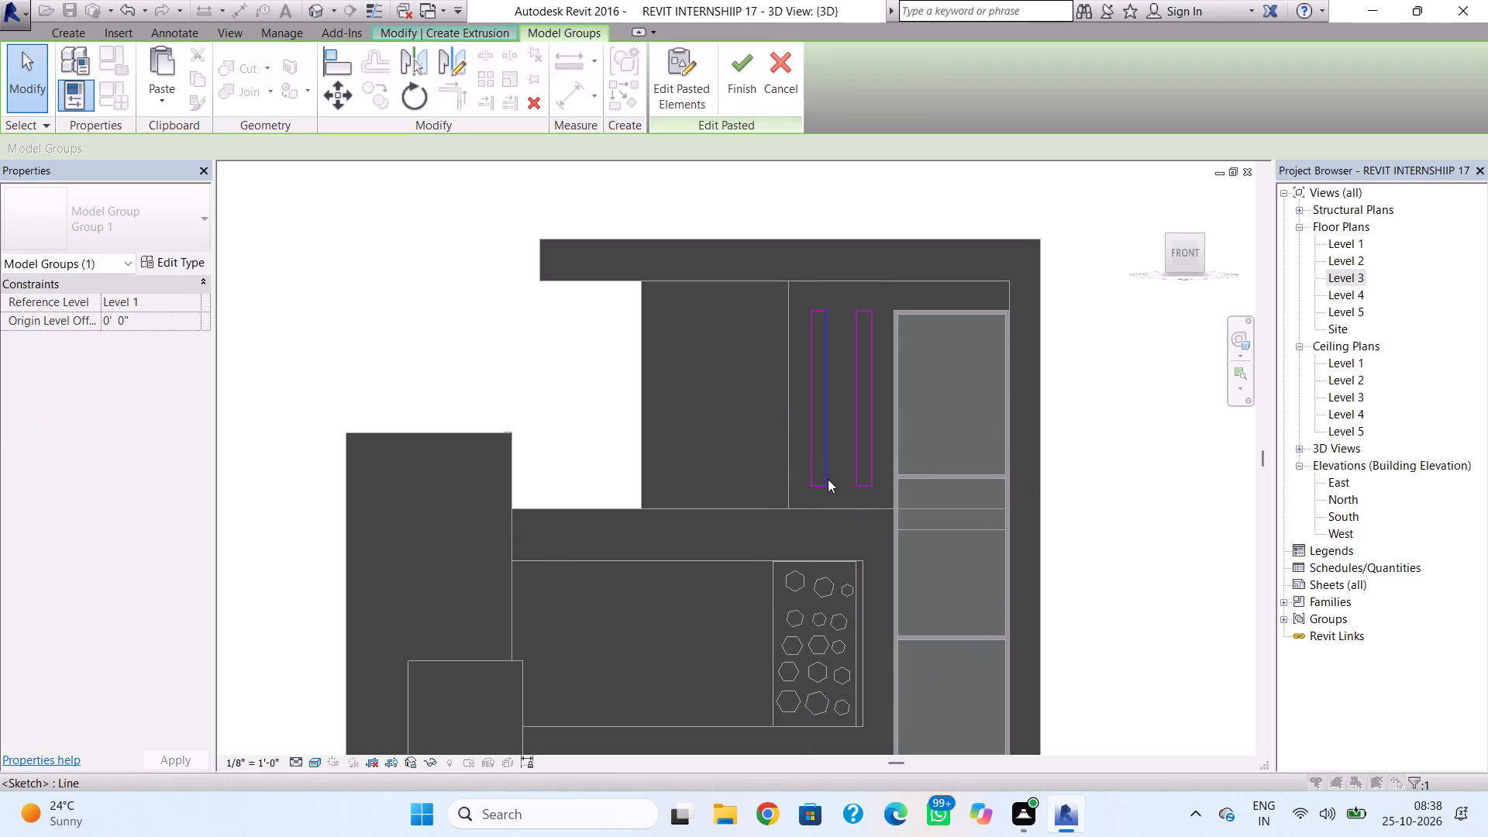
drag(835, 301, 828, 394)
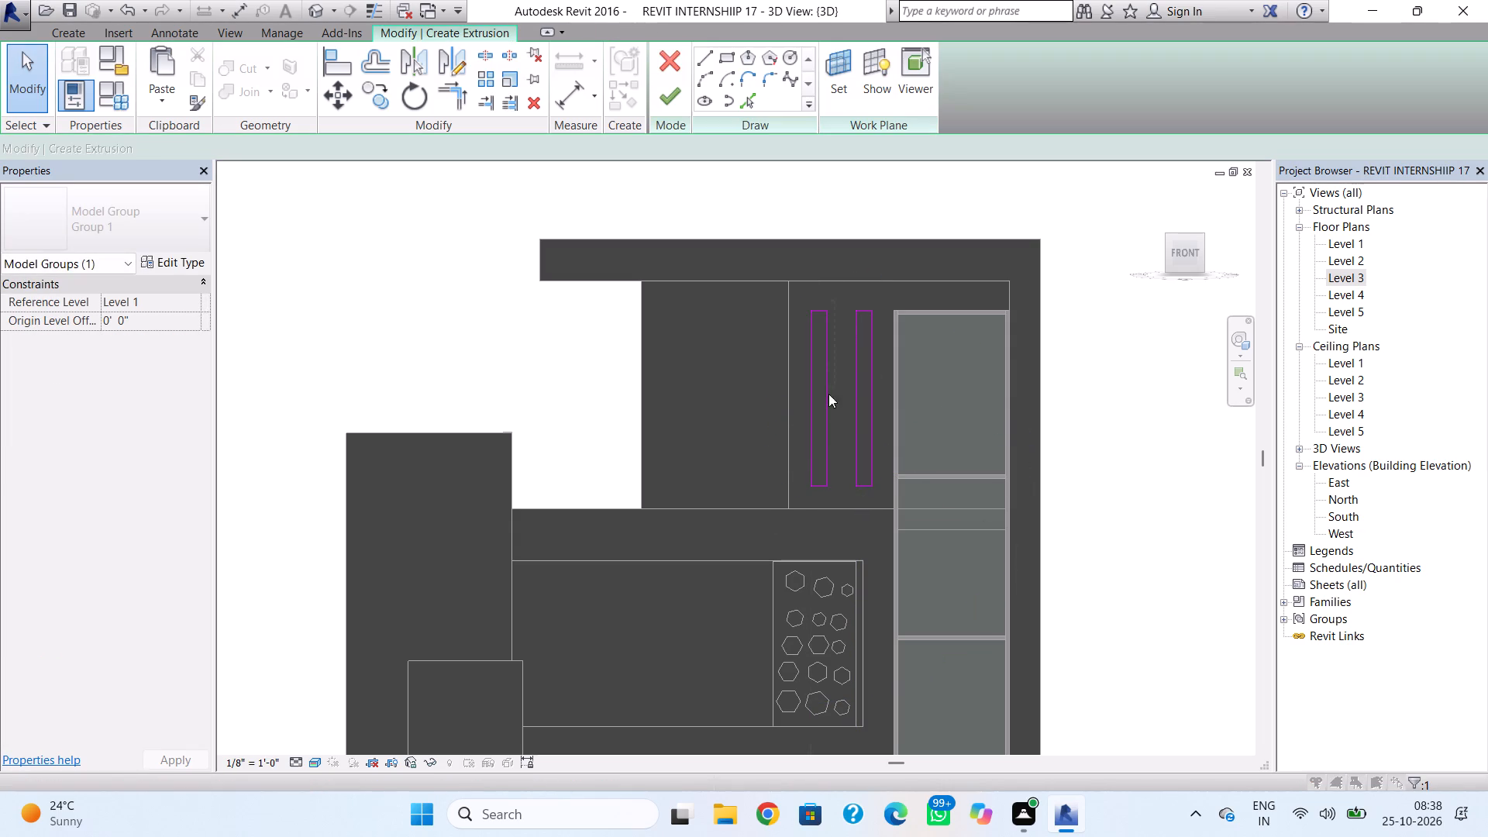
drag(828, 394, 797, 498)
key(Left)
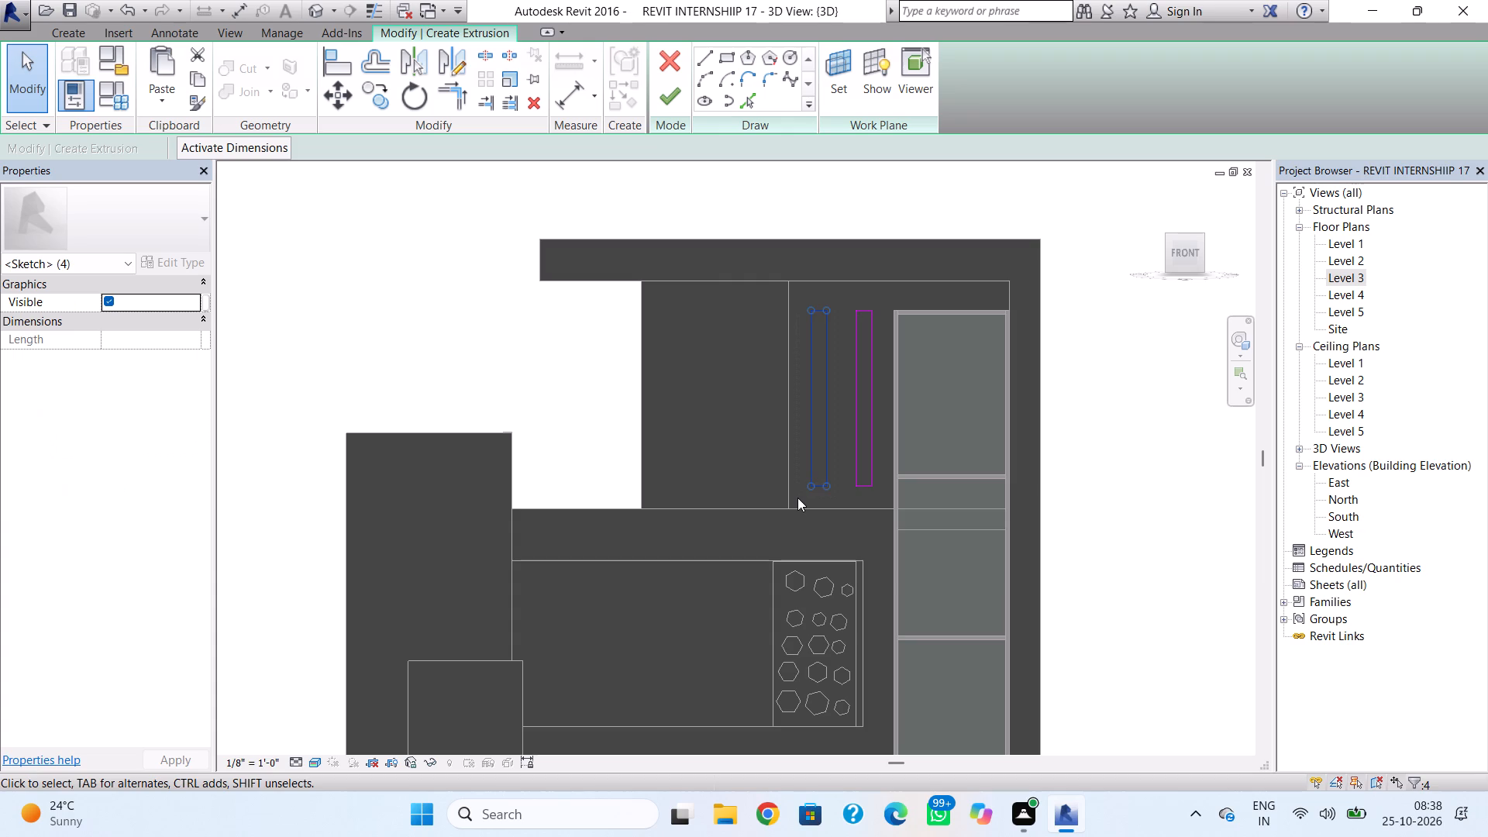
key(Left)
key(Escape)
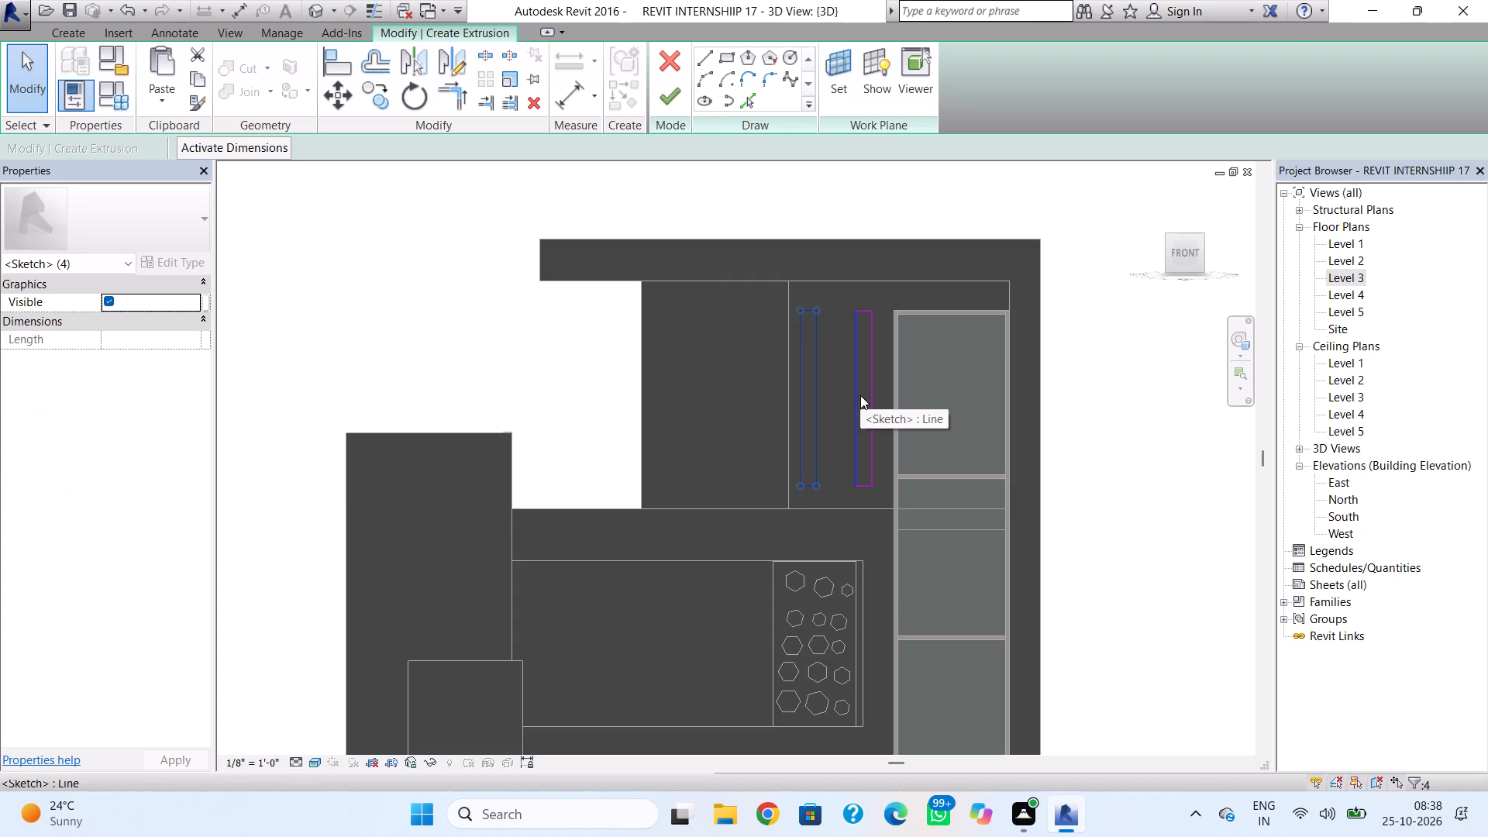
Paste a third rectangle between the two and nudge the one nearest the curtain wall inward to even the spacing.
key(ctrl+v)
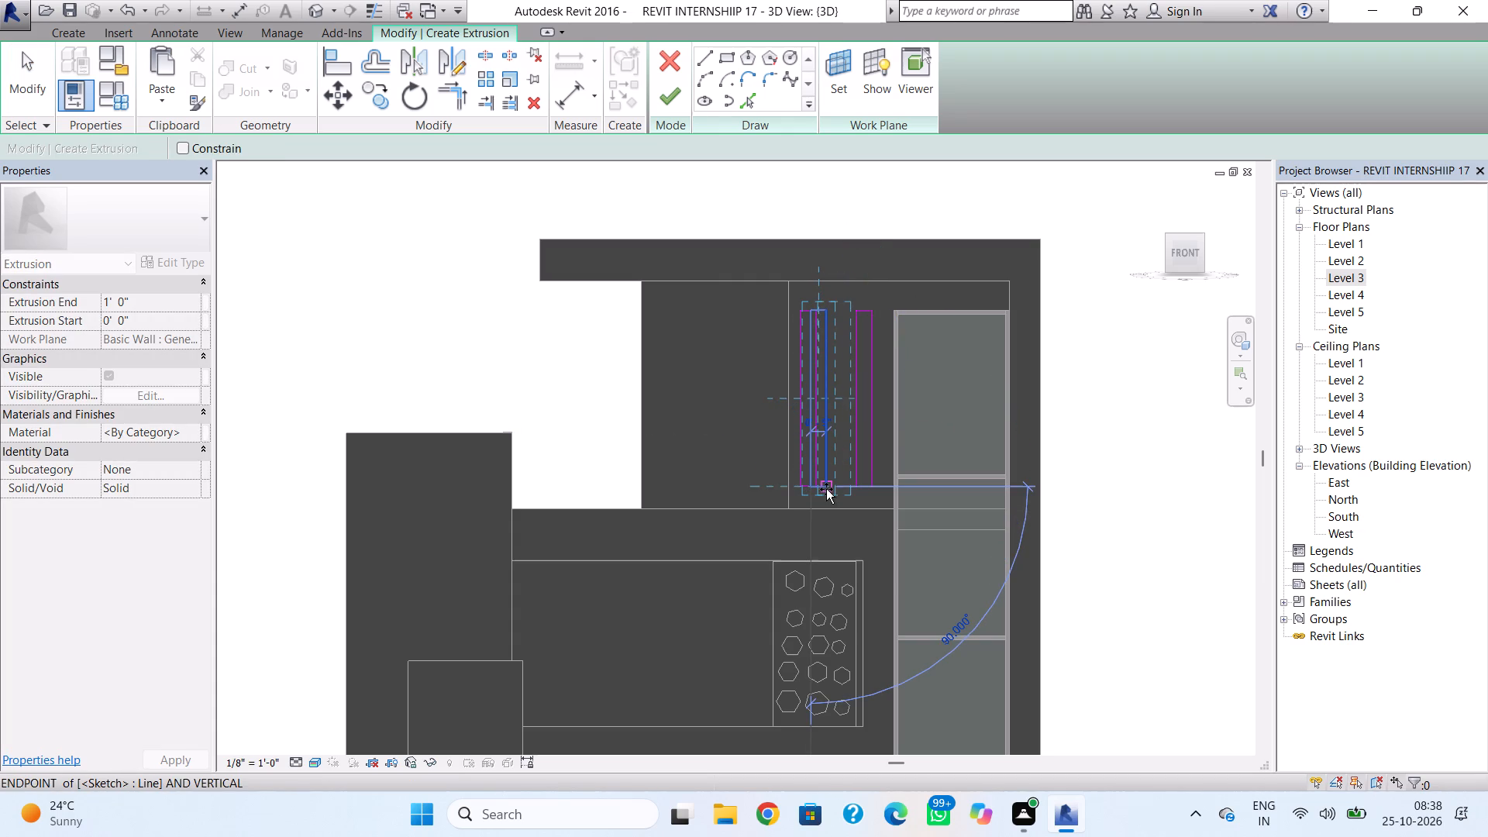
click(826, 489)
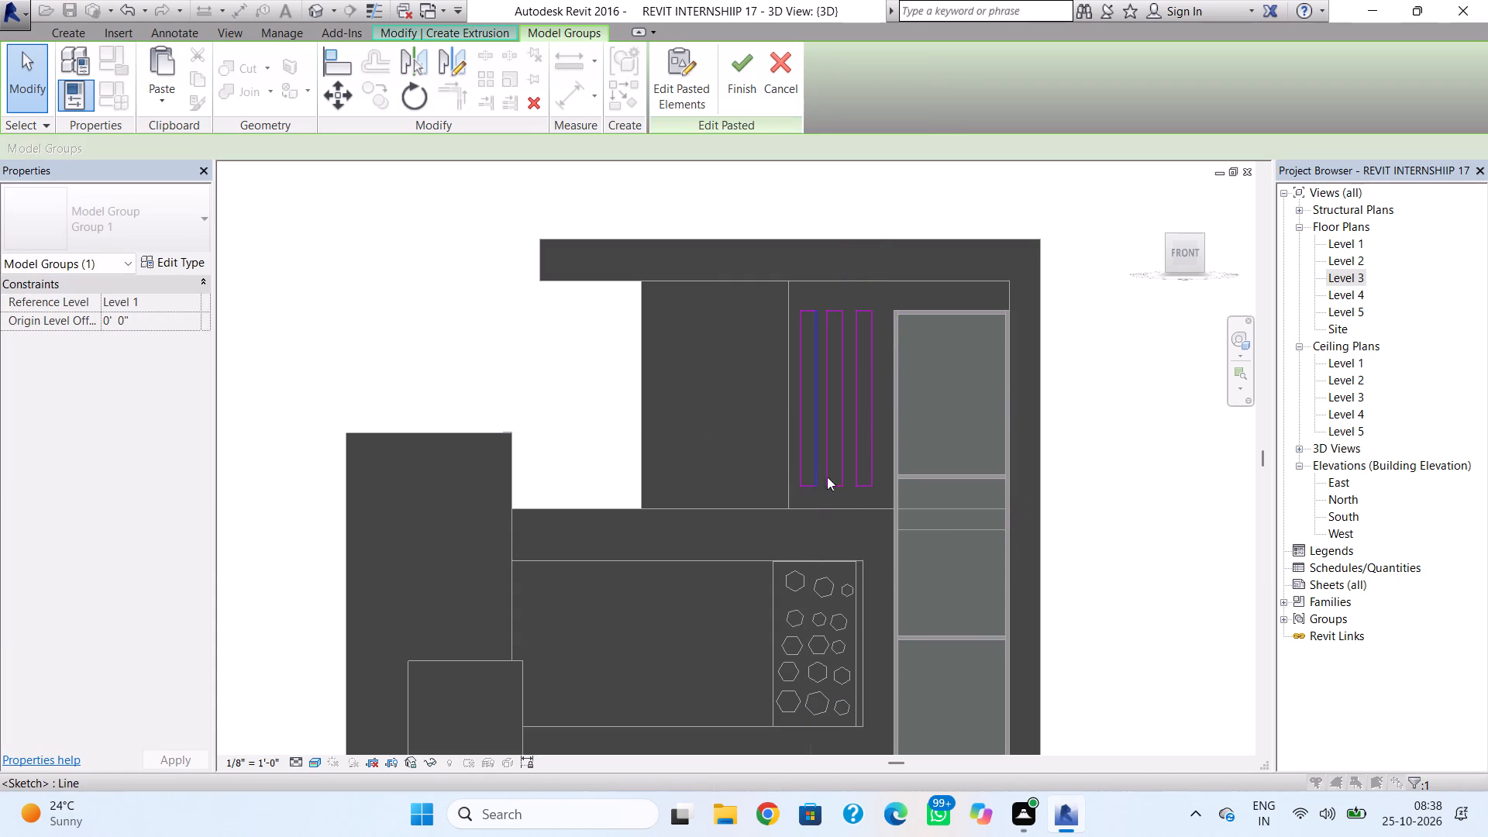
drag(886, 305, 875, 387)
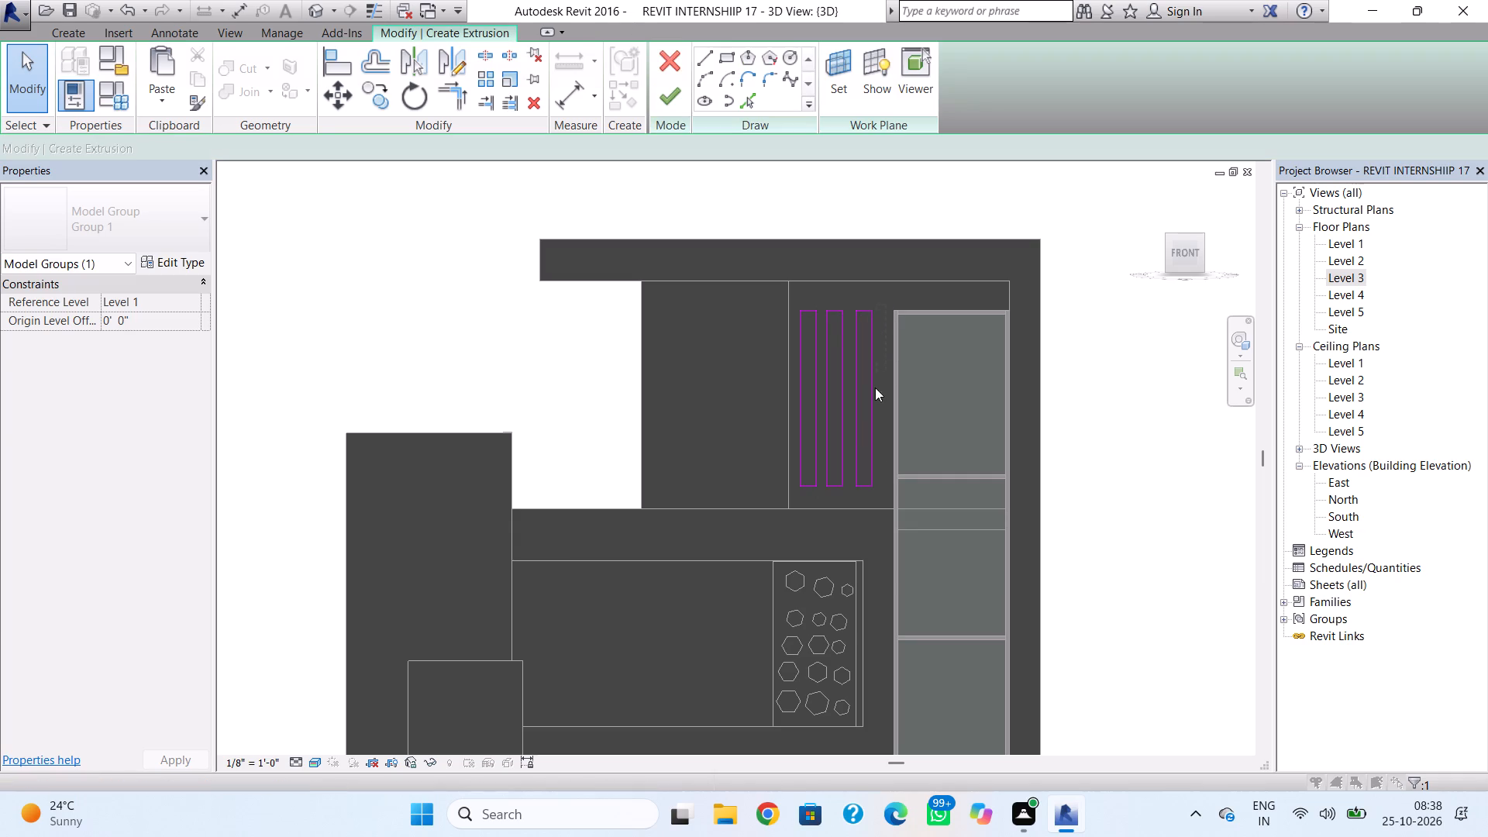
drag(875, 387, 851, 488)
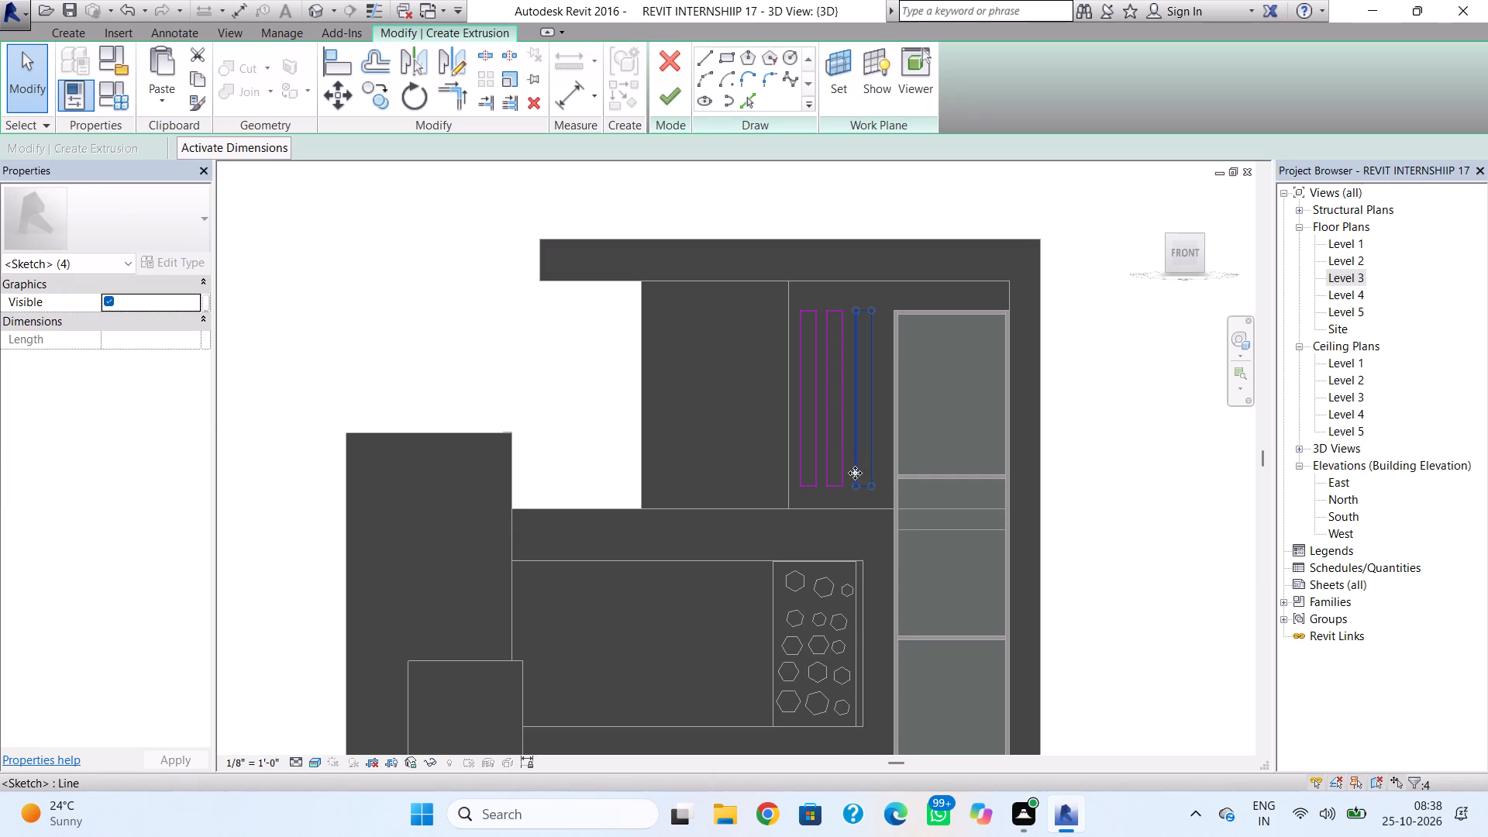
scroll(857, 469, up, 4)
key(Left)
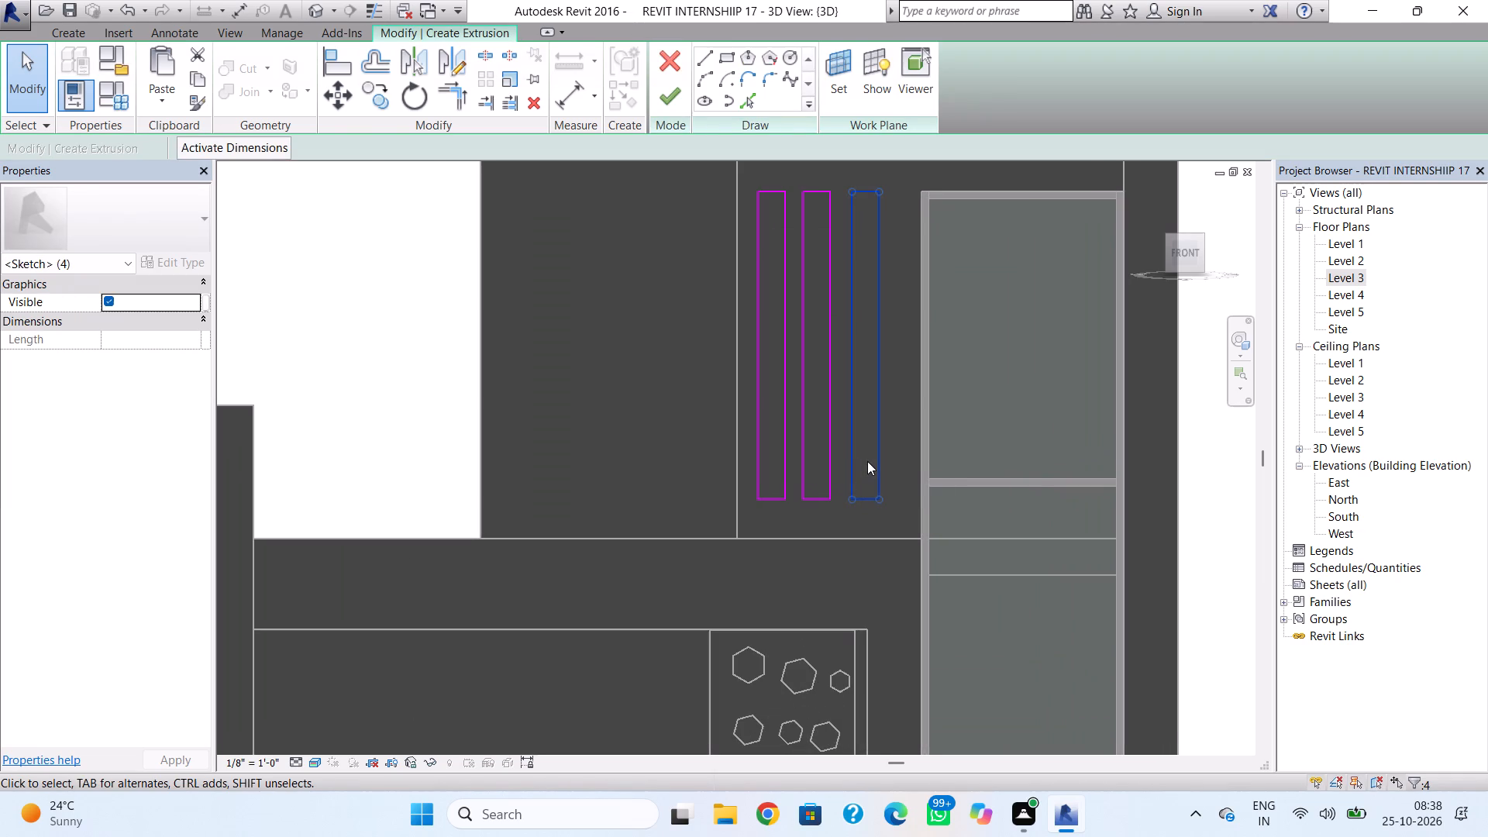
key(Left)
click(909, 449)
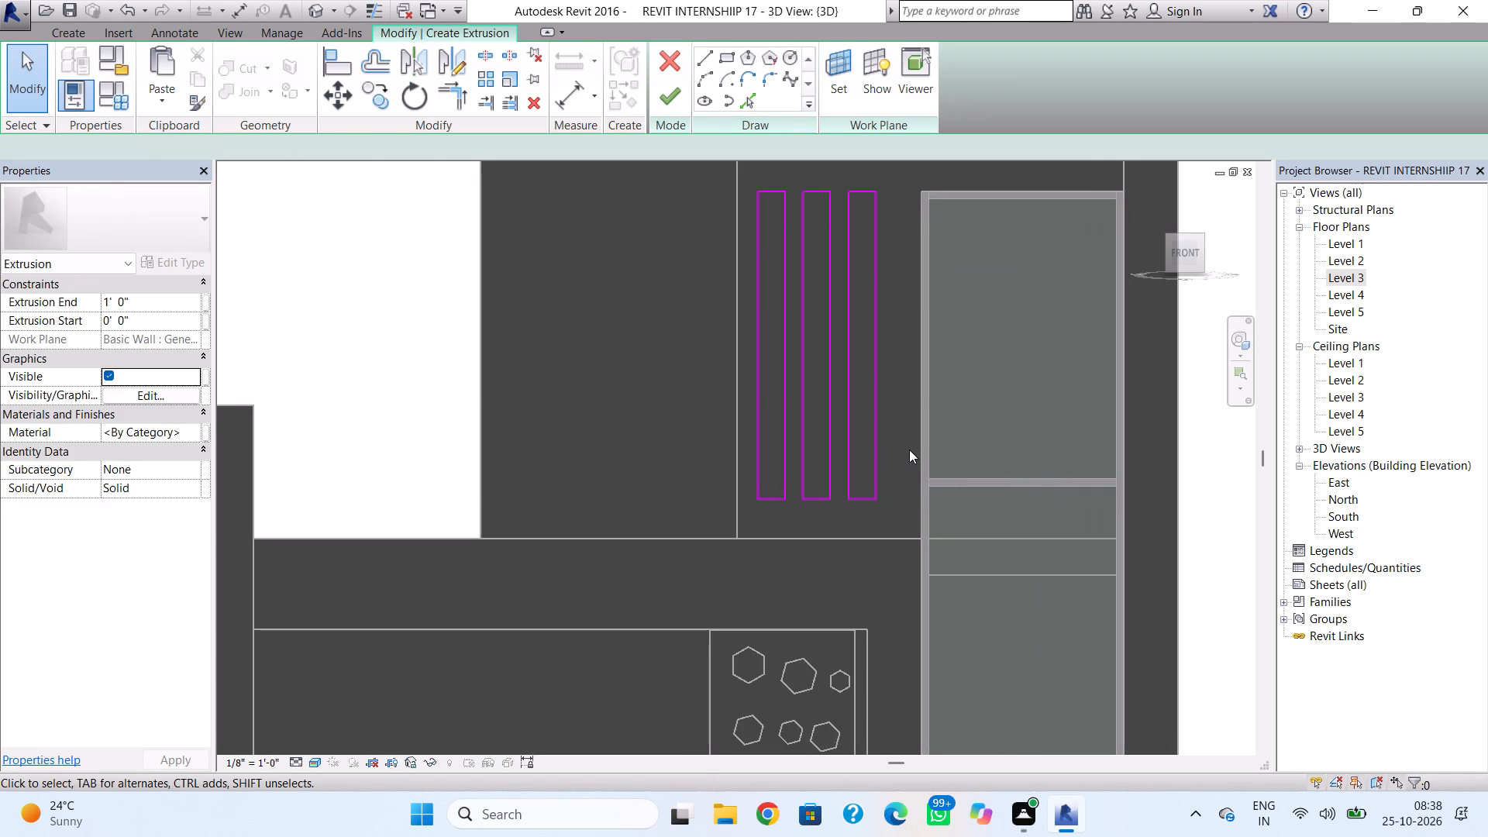
Finish the three-strip extrusion at 1' 0" depth and complete the in-place wall model.
click(674, 95)
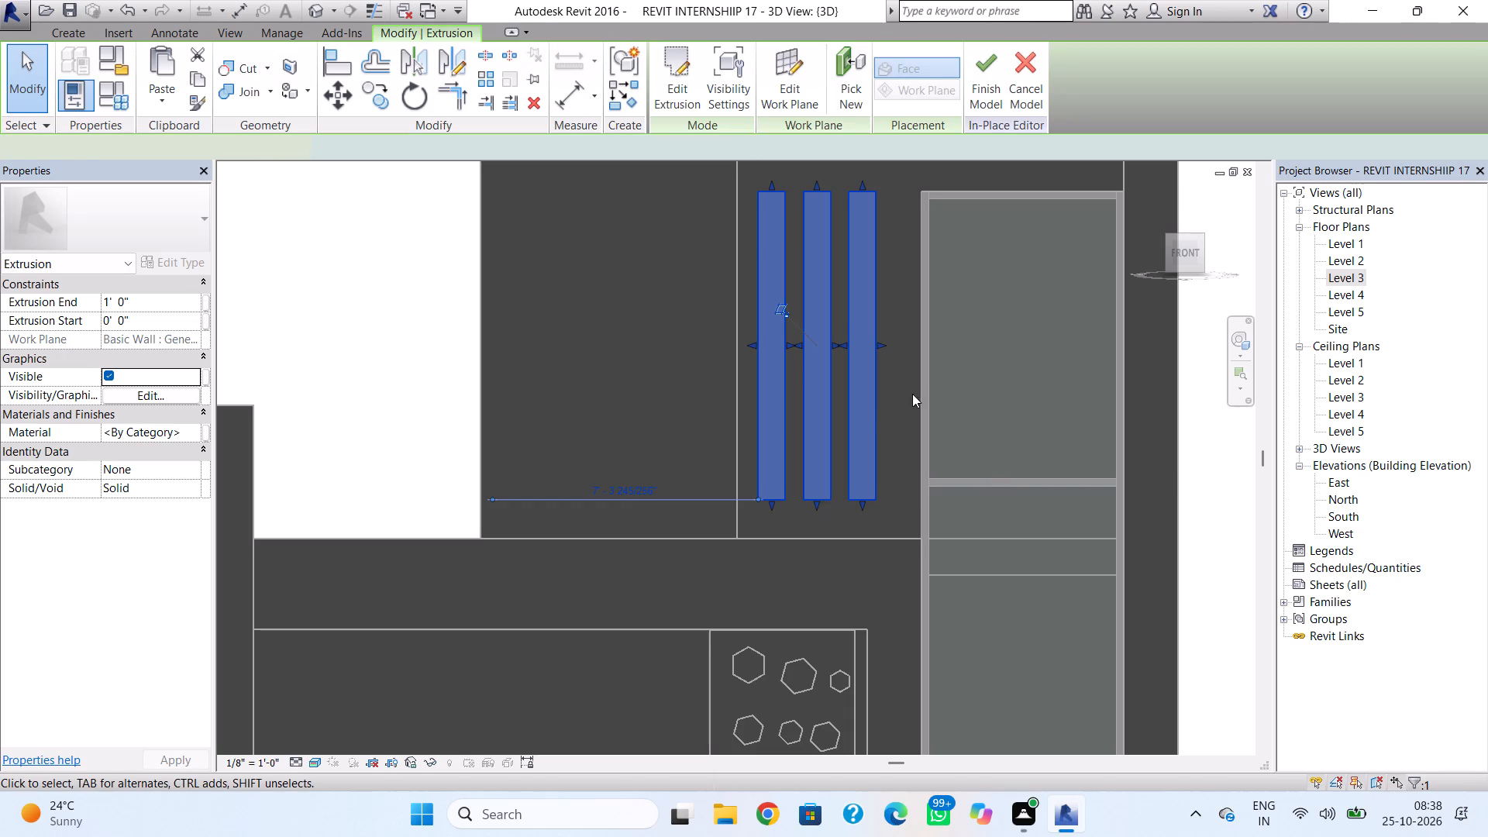
shift+right_drag(889, 413, 1056, 467)
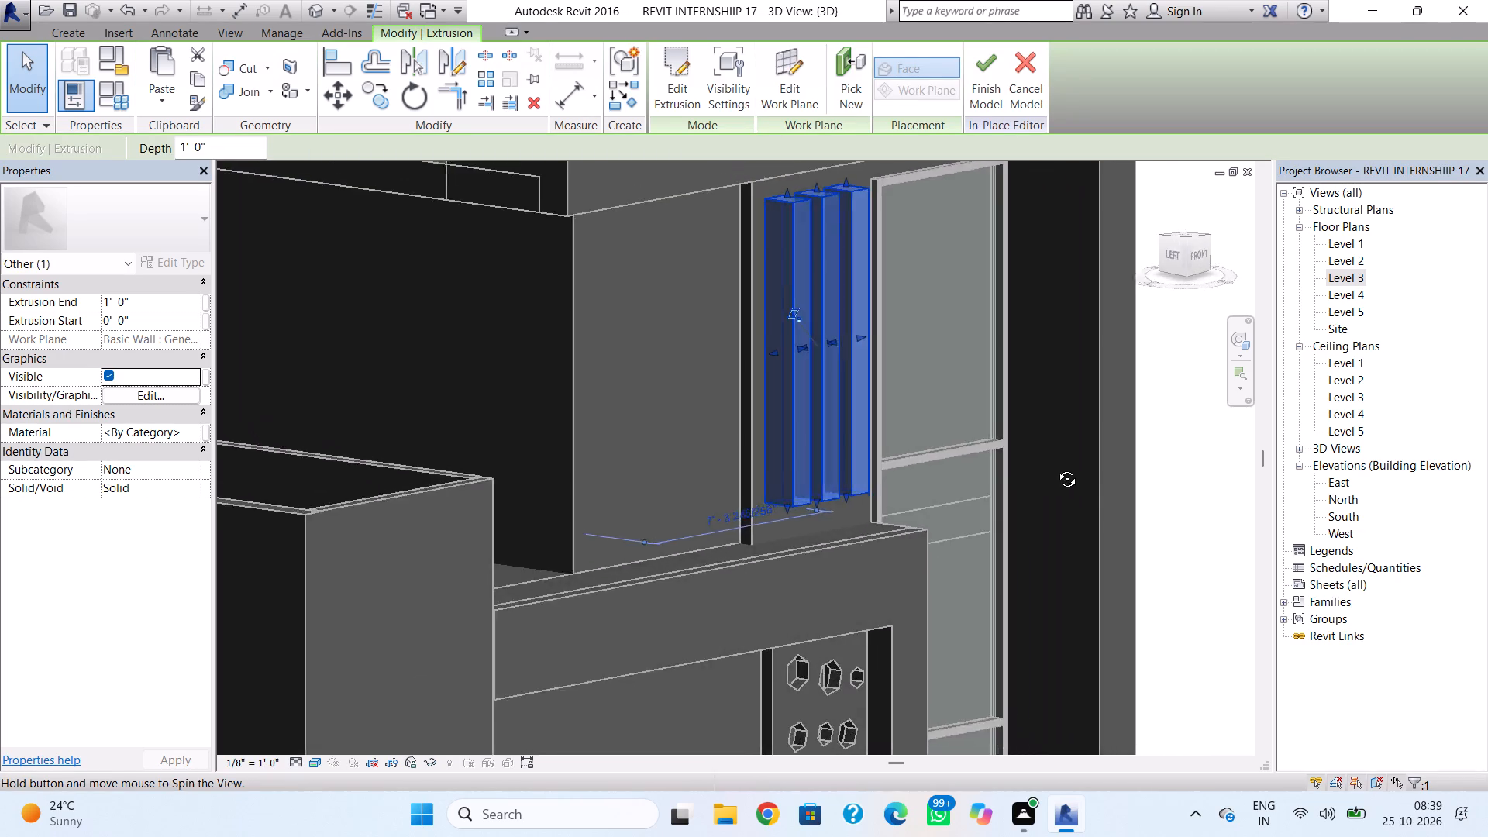
shift+right_drag(1056, 467, 1097, 529)
scroll(870, 336, up, 2)
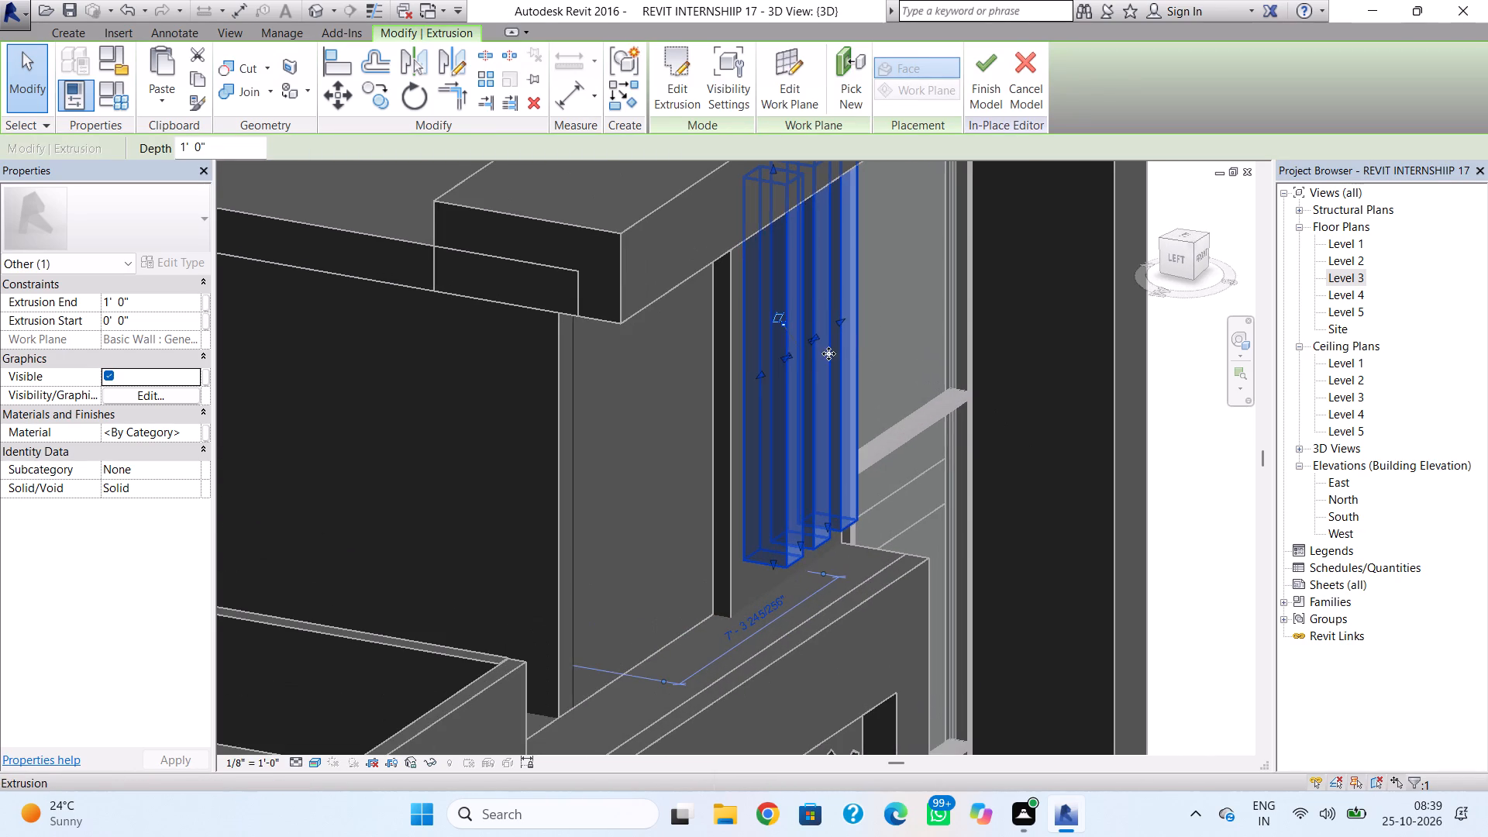
shift+right_drag(815, 360, 616, 319)
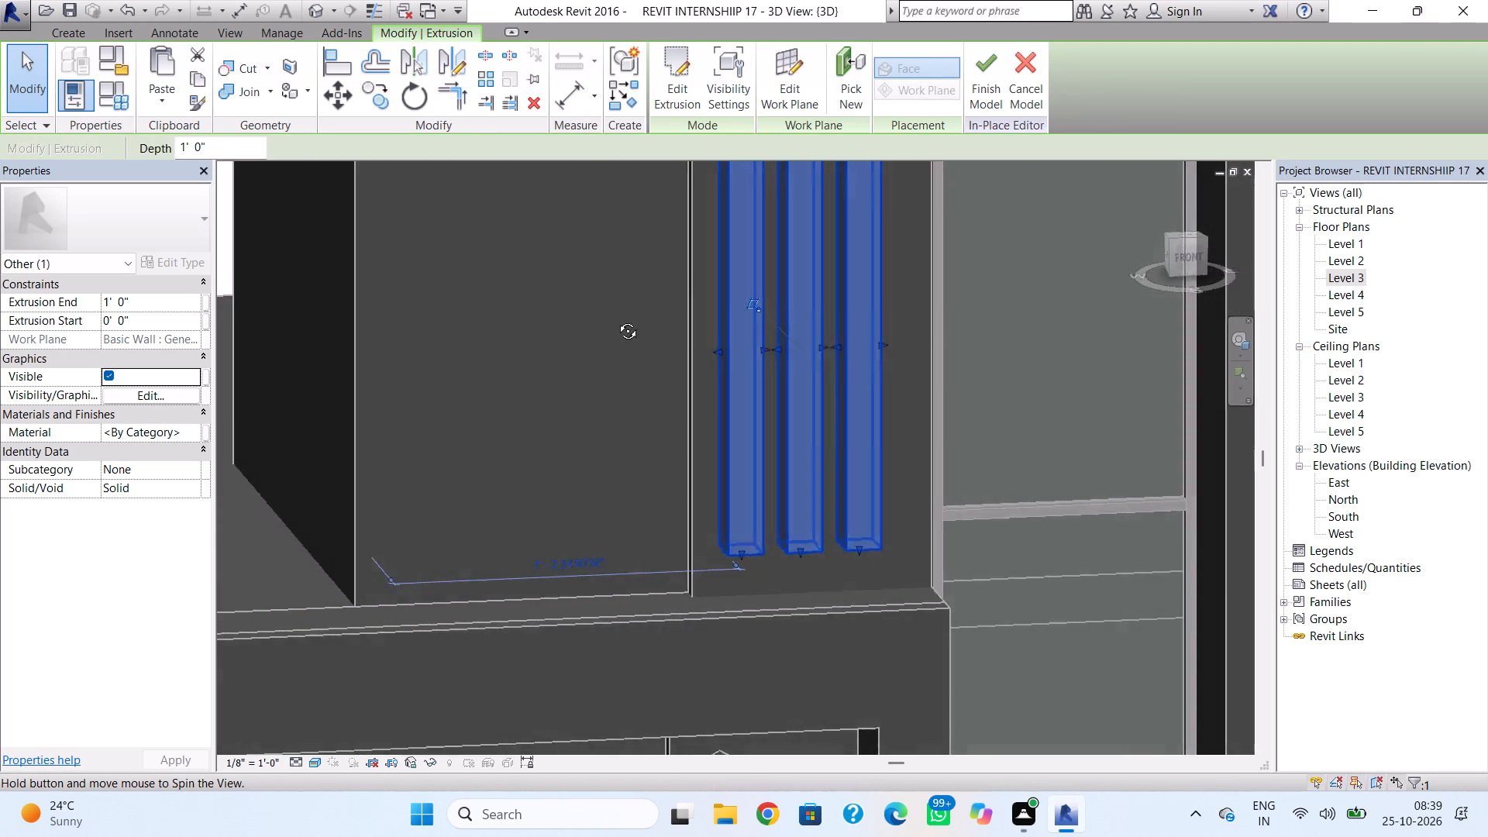
shift+right_drag(616, 319, 846, 446)
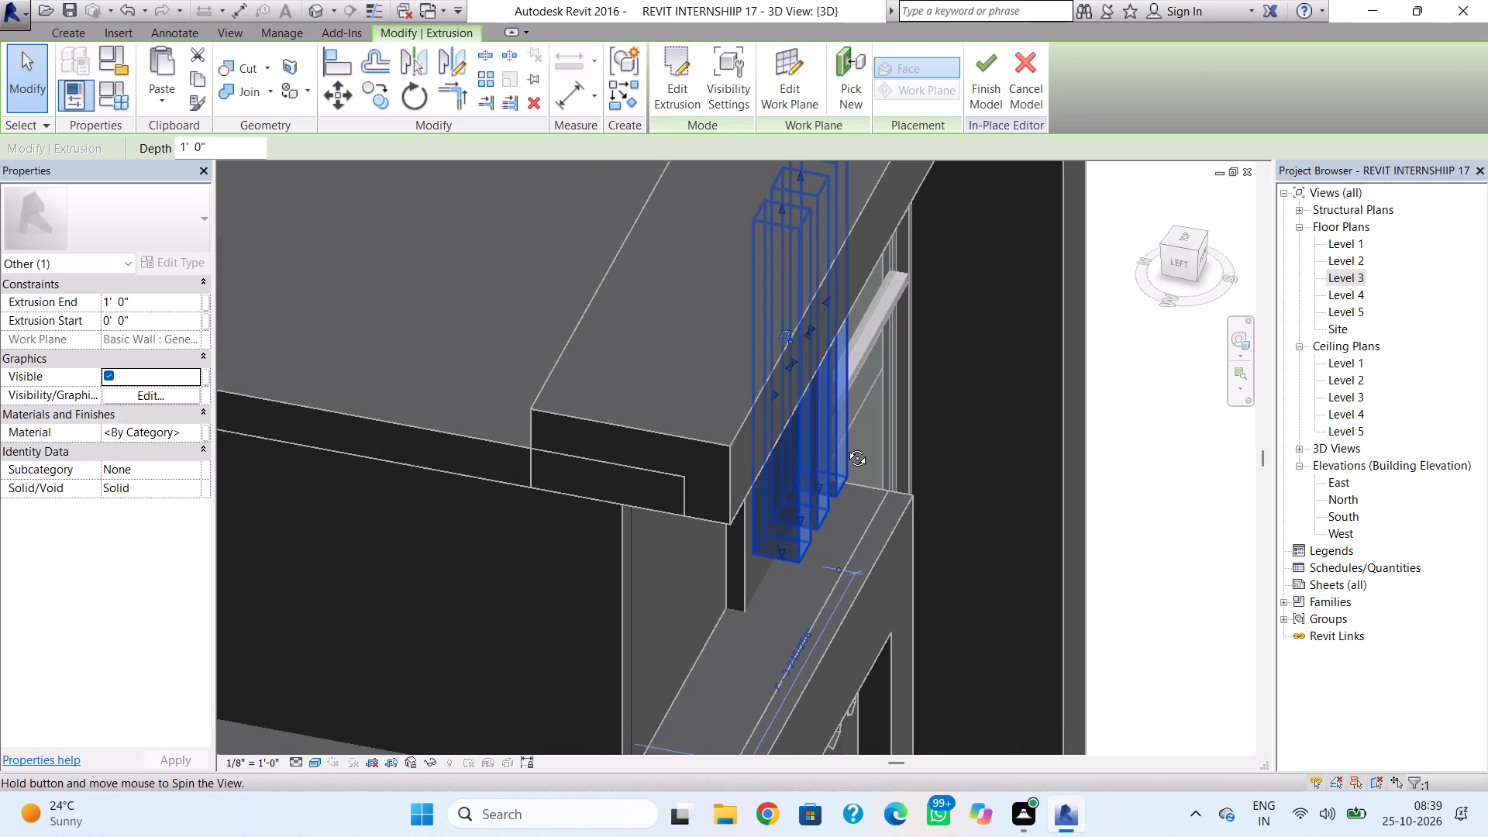
shift+right_drag(846, 446, 839, 445)
click(975, 67)
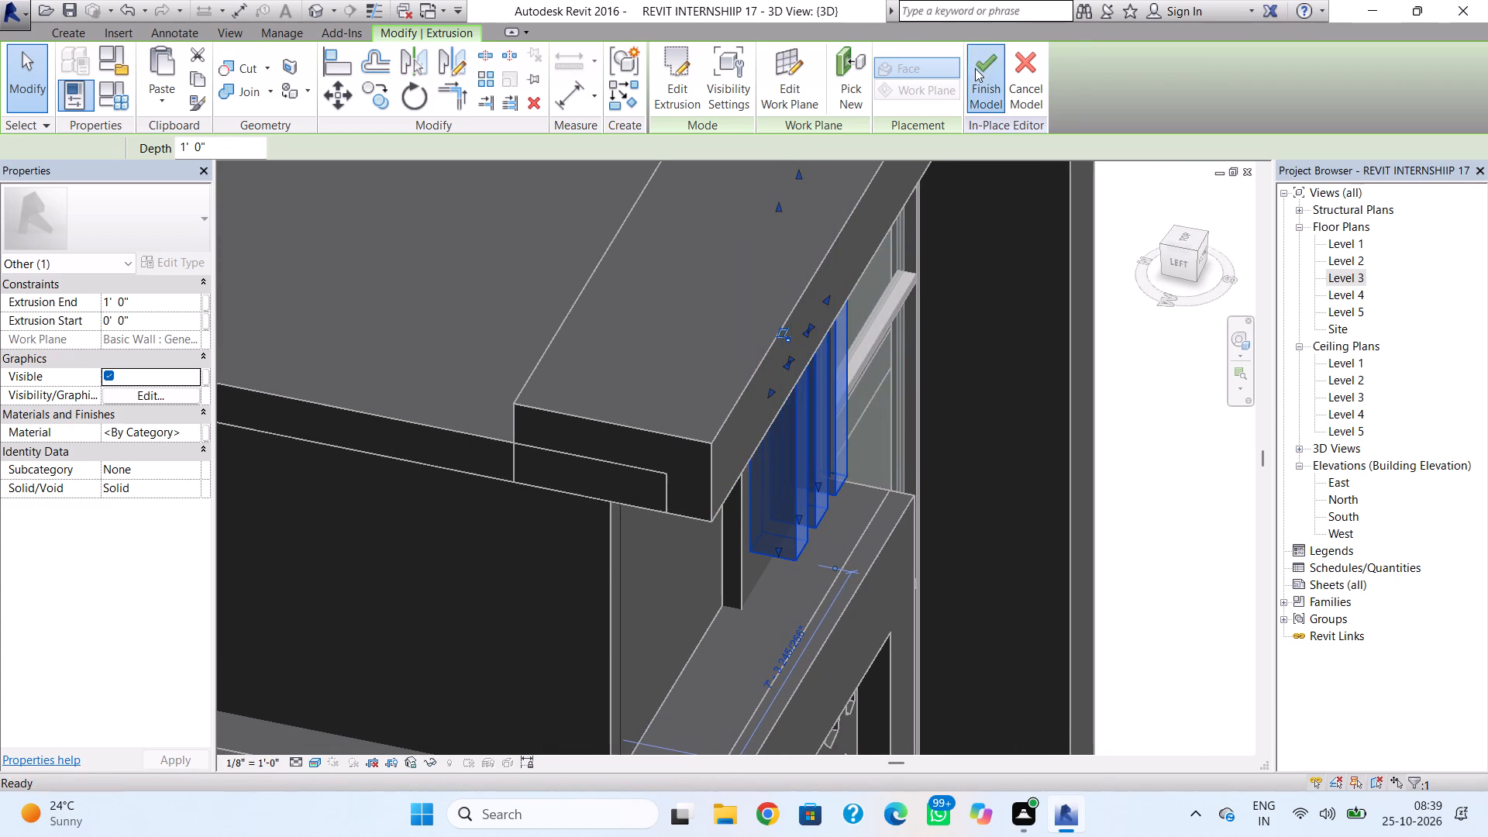
Try to adjust the depth of the three vertical strips by slightly shifting their back and front faces.
click(798, 443)
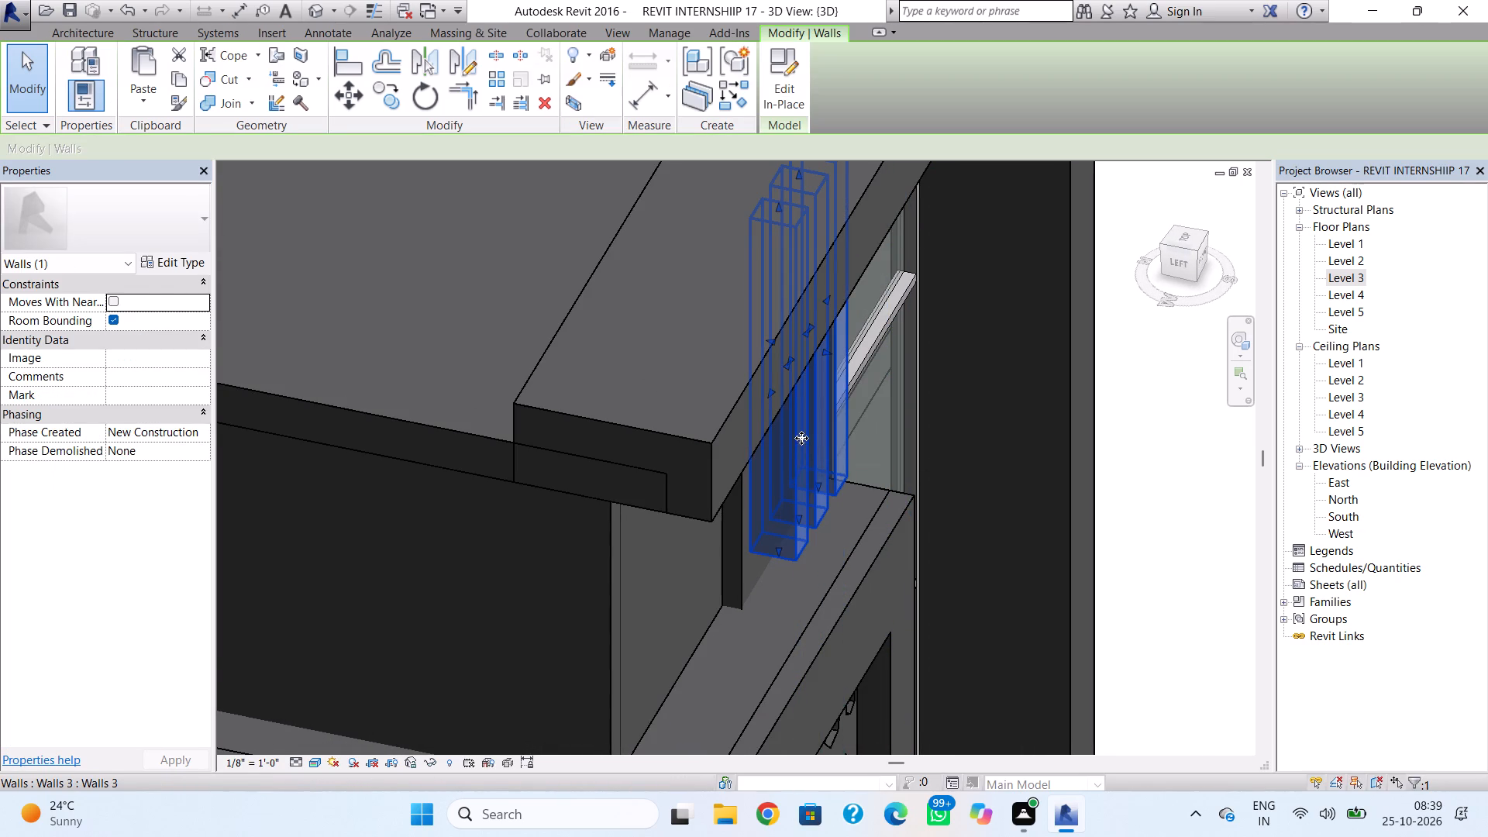
drag(777, 338, 761, 327)
drag(828, 349, 818, 345)
key(Escape)
Reopen the three-strip in-place wall model for editing, working in the front view.
shift+right_drag(946, 432, 754, 267)
scroll(801, 313, down, 4)
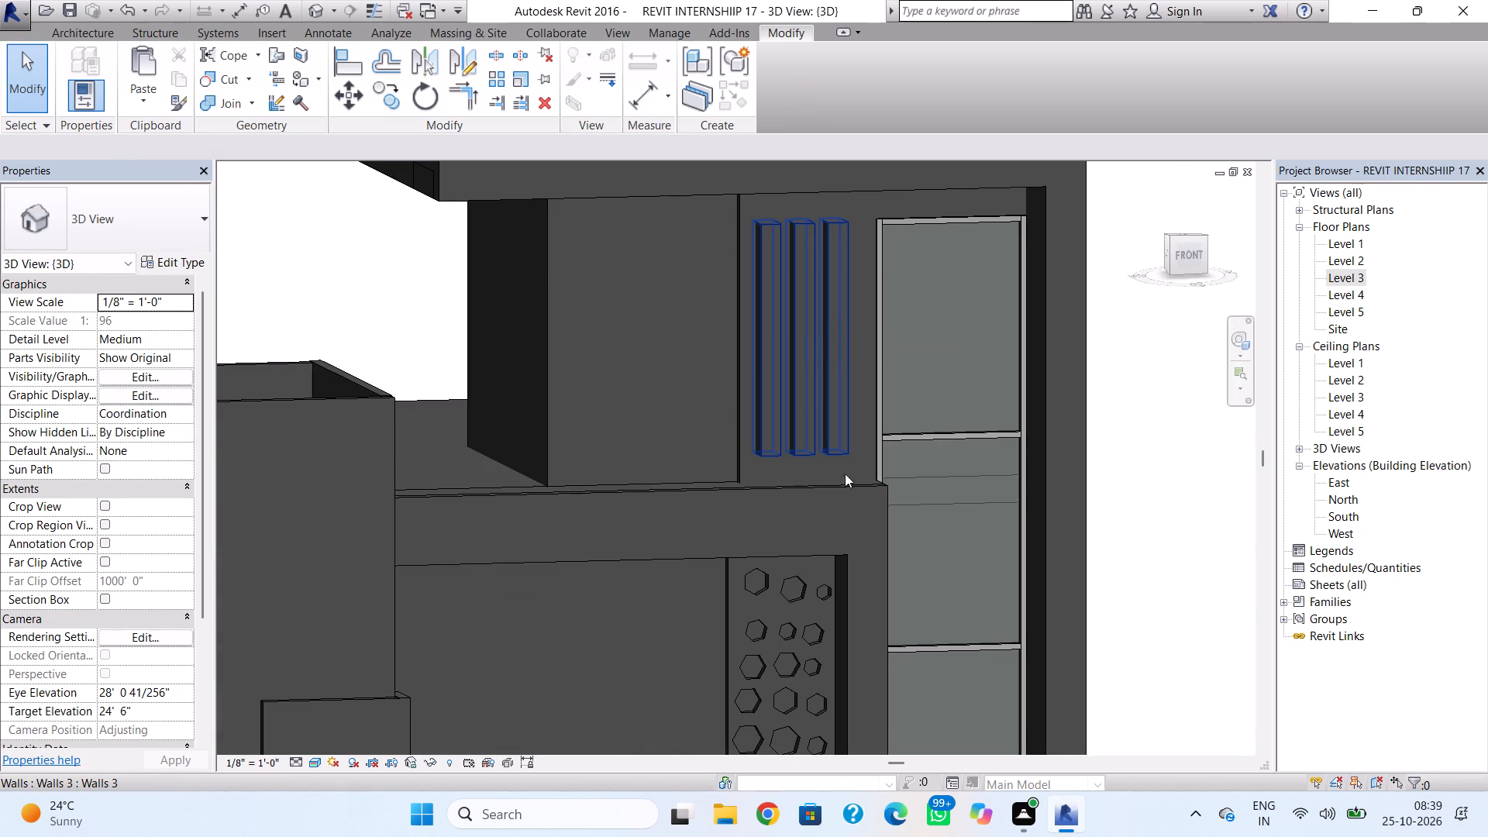
scroll(840, 486, down, 1)
middle_drag(840, 486, 792, 280)
click(1187, 263)
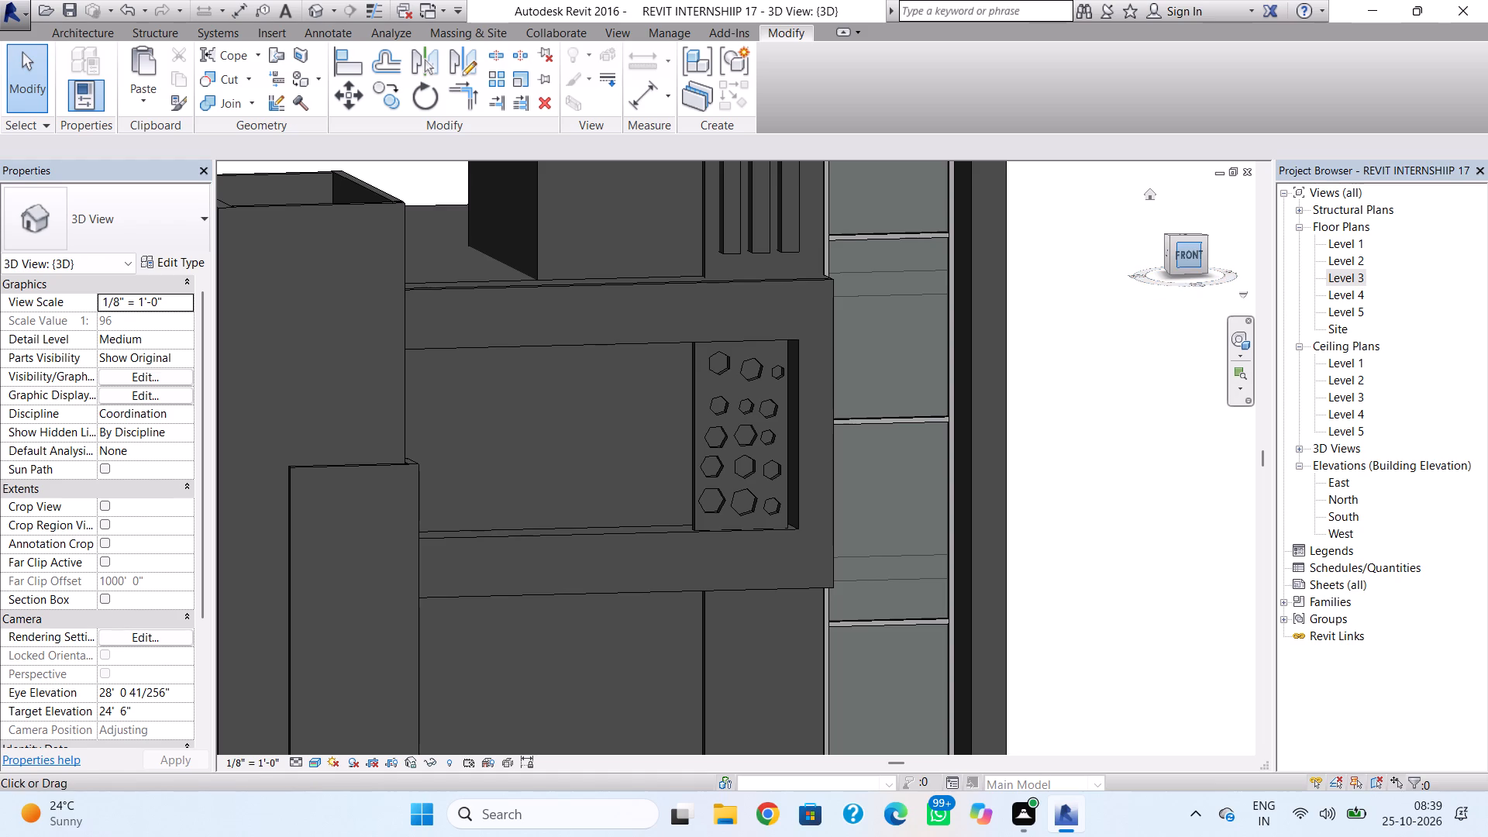
scroll(702, 529, up, 7)
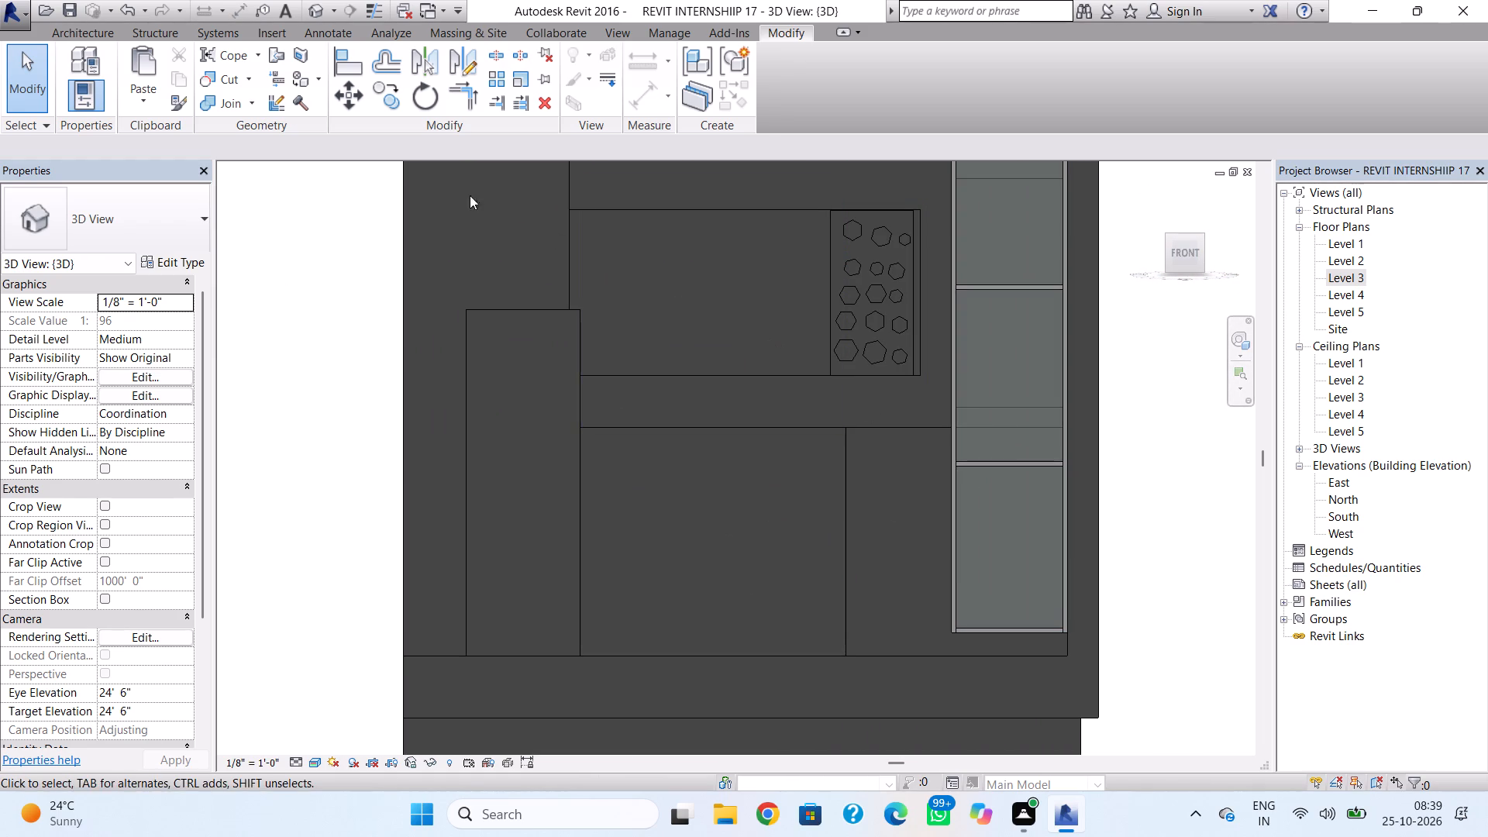
middle_drag(878, 350, 872, 421)
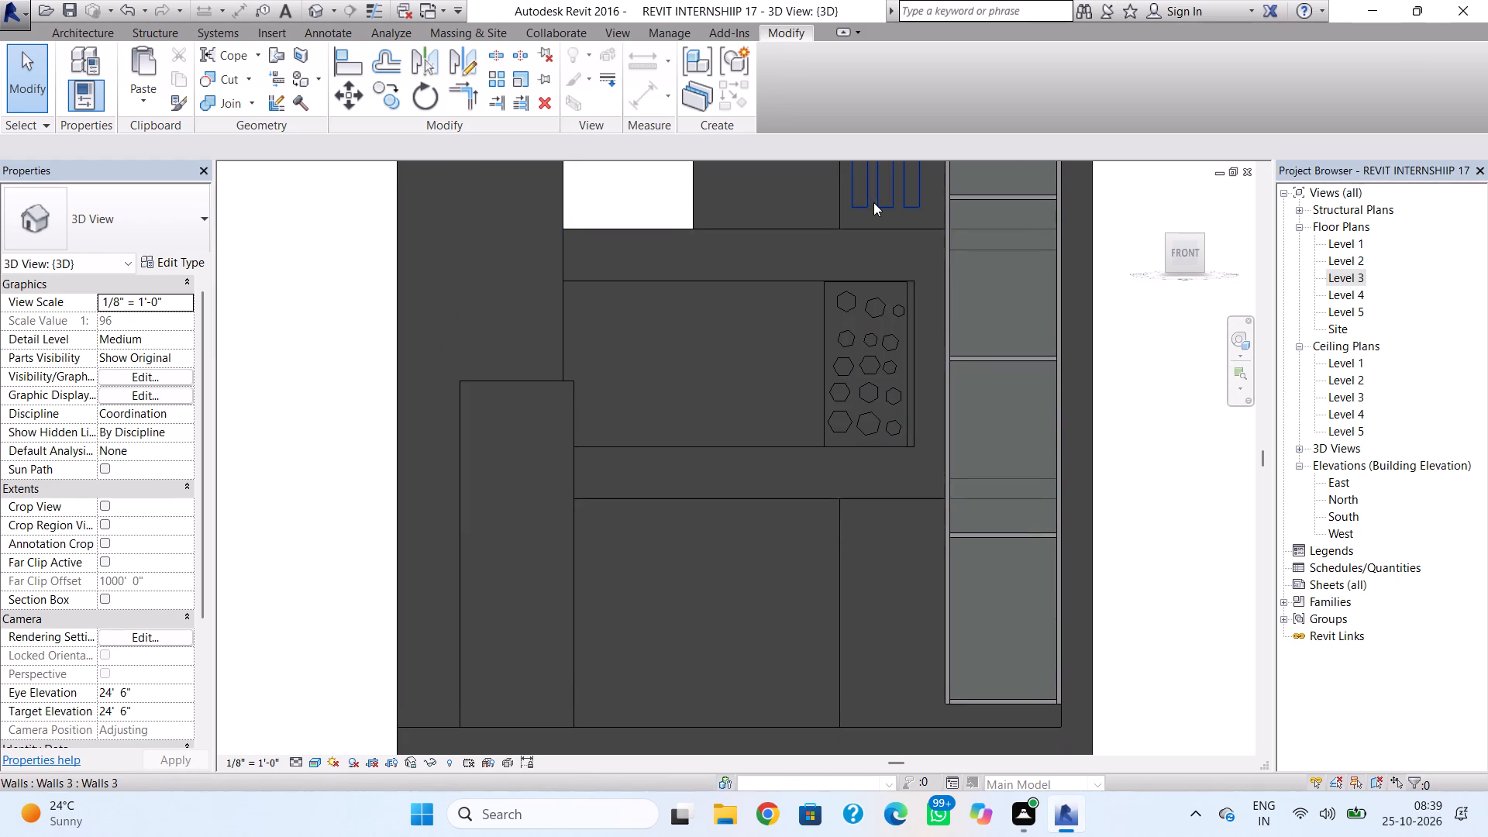
double_click(873, 202)
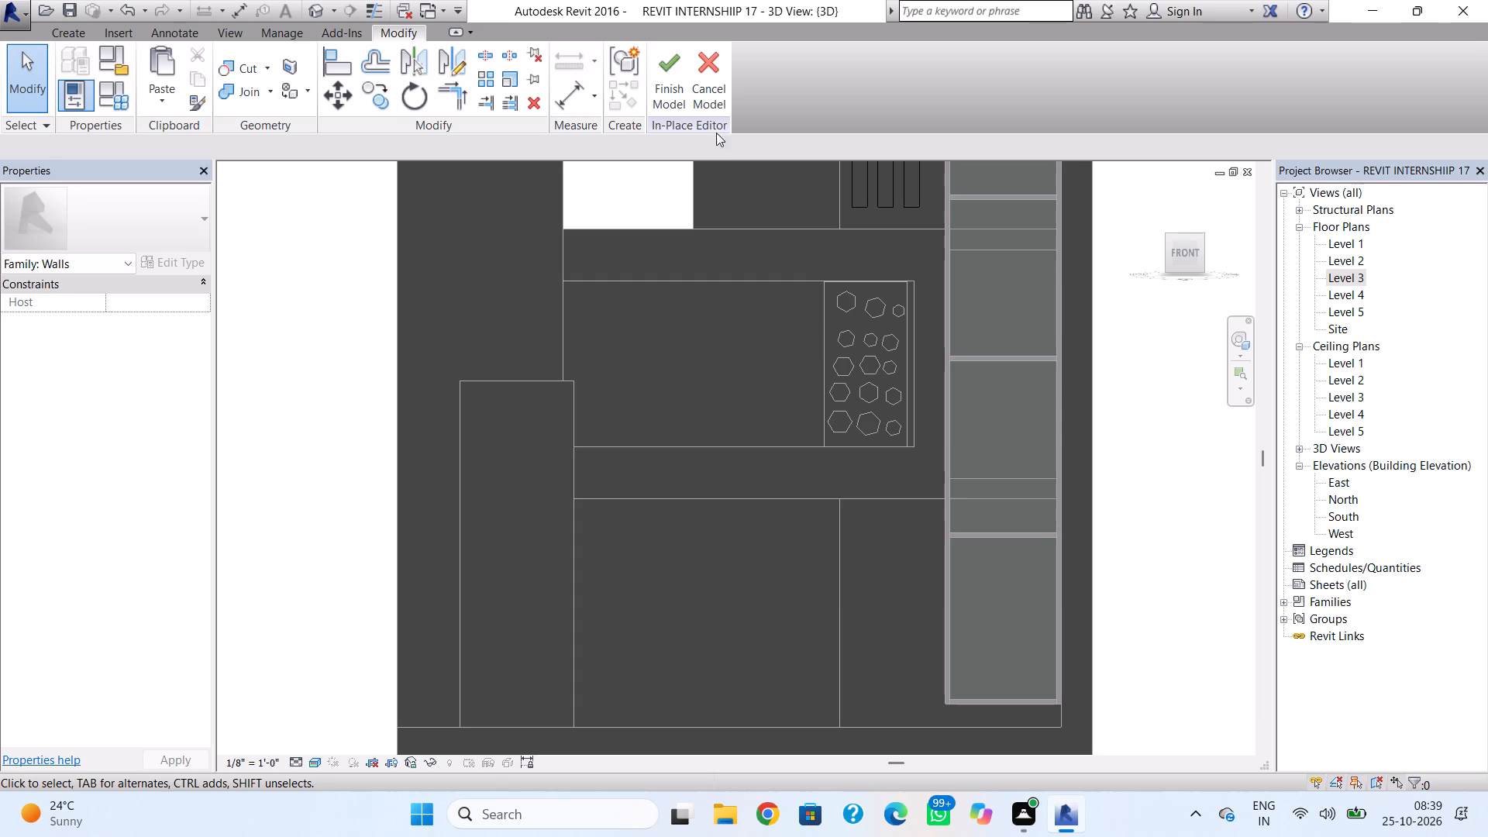
Start another extrusion and sketch a vertical rectangle about 10' tall on the lower wall beside the curtain wall, ending at the wall's base.
click(81, 34)
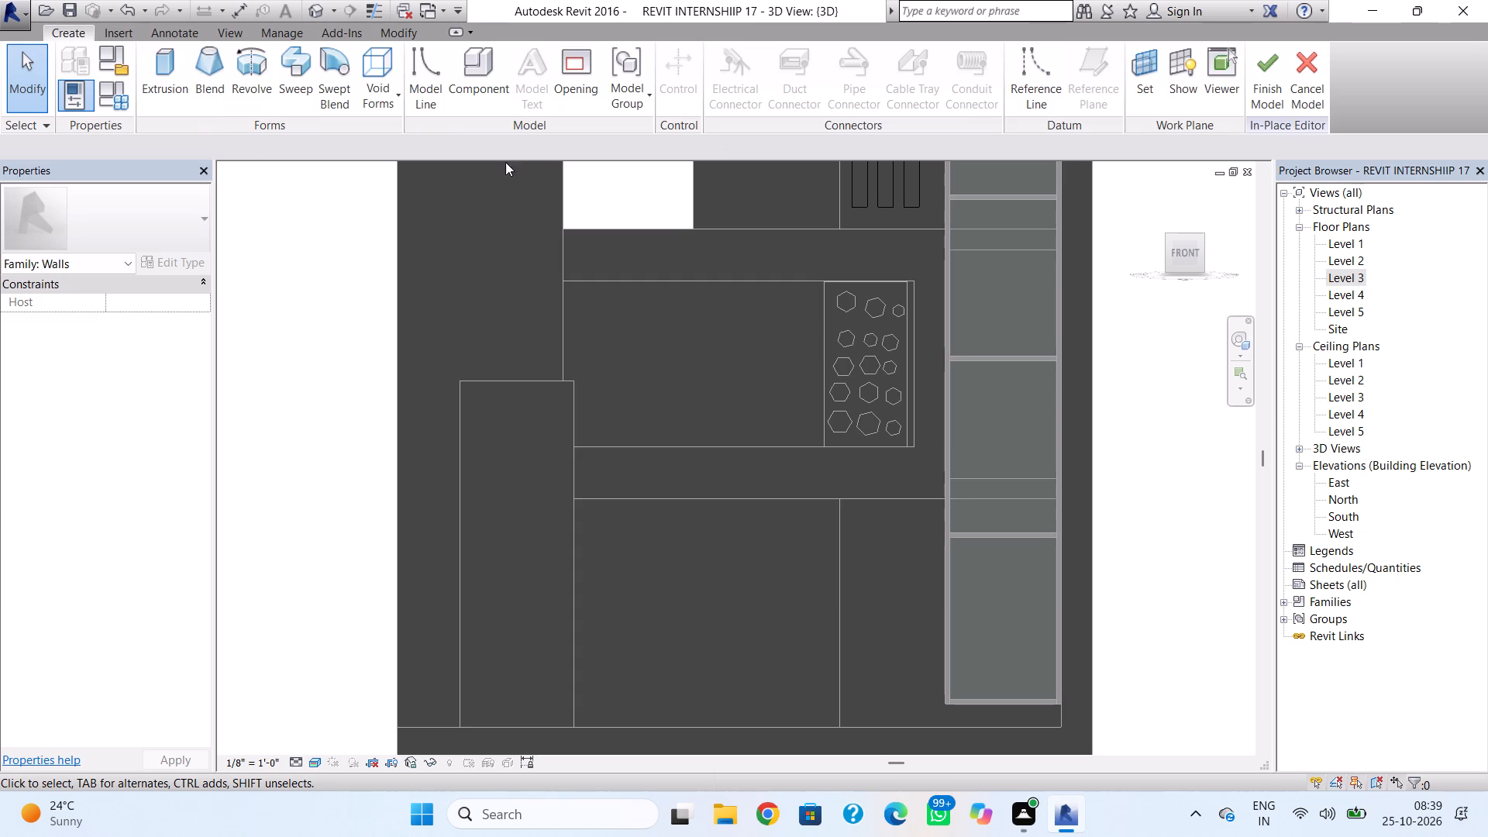
click(173, 84)
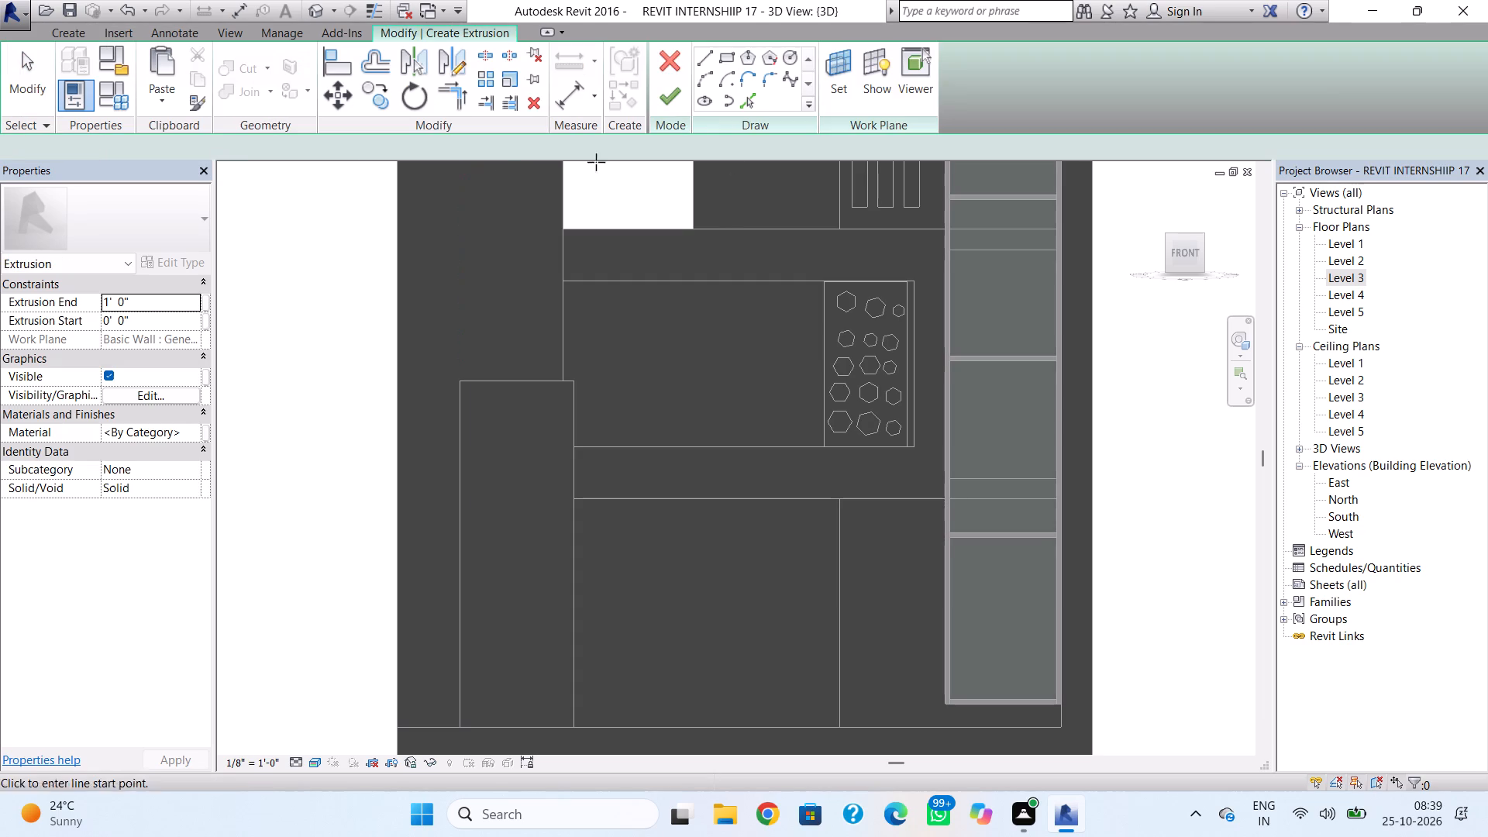
click(728, 61)
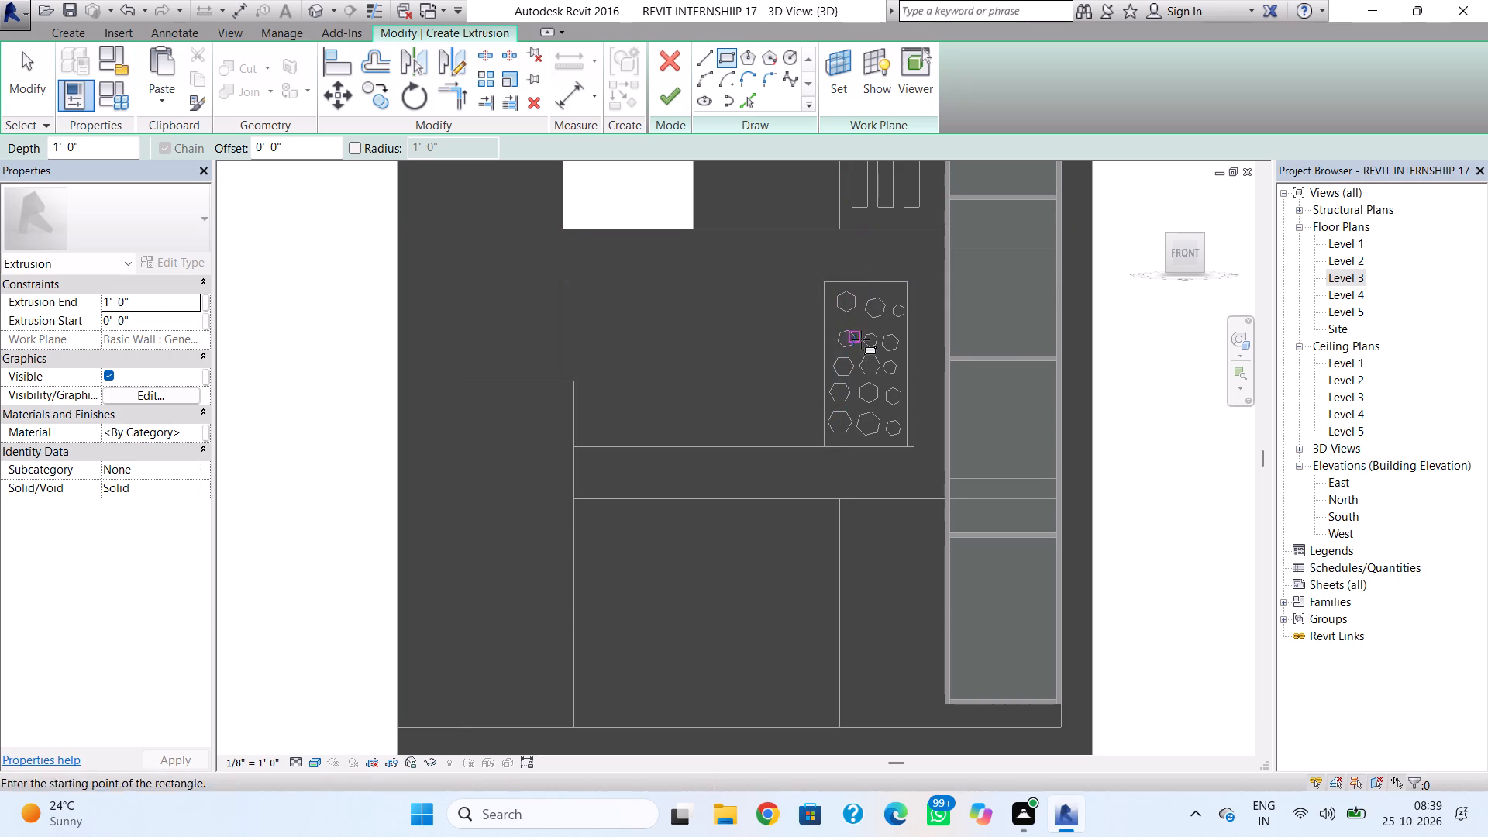
click(853, 522)
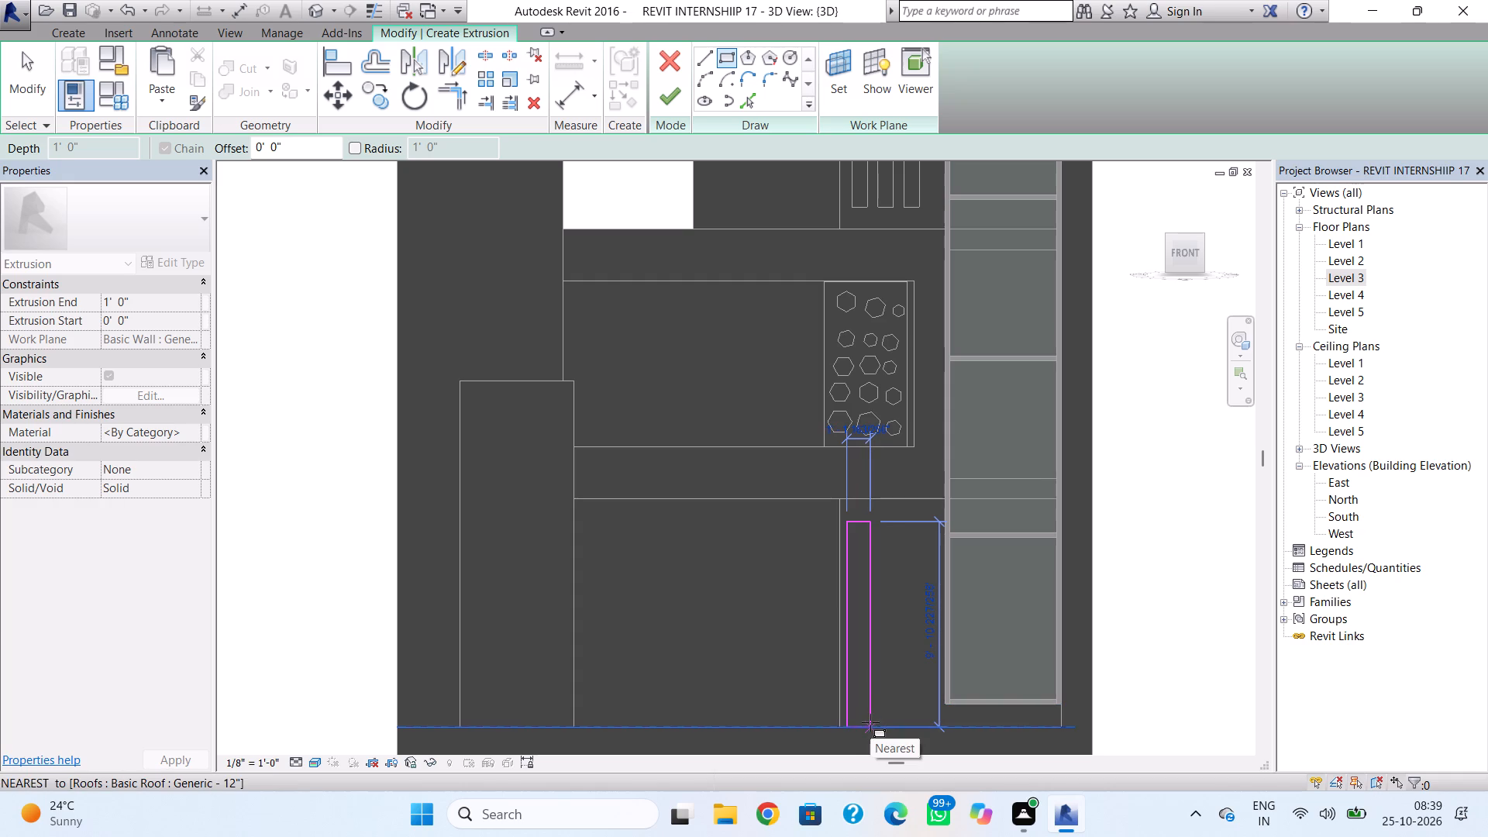
click(866, 723)
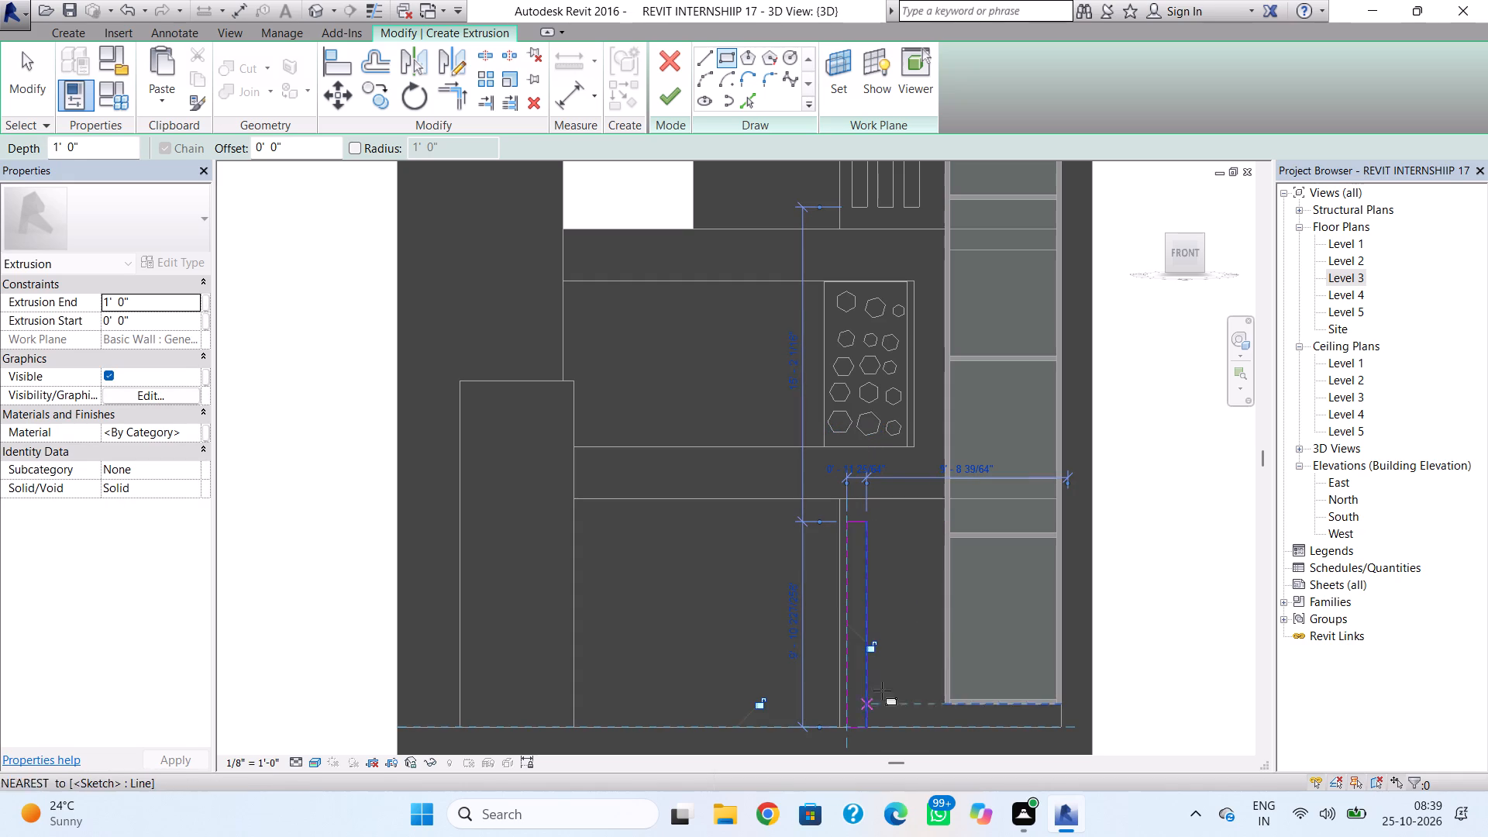
Sketch two more vertical rectangles about 9' 11" tall between the first one and the curtain wall, ending at the wall's base.
click(880, 524)
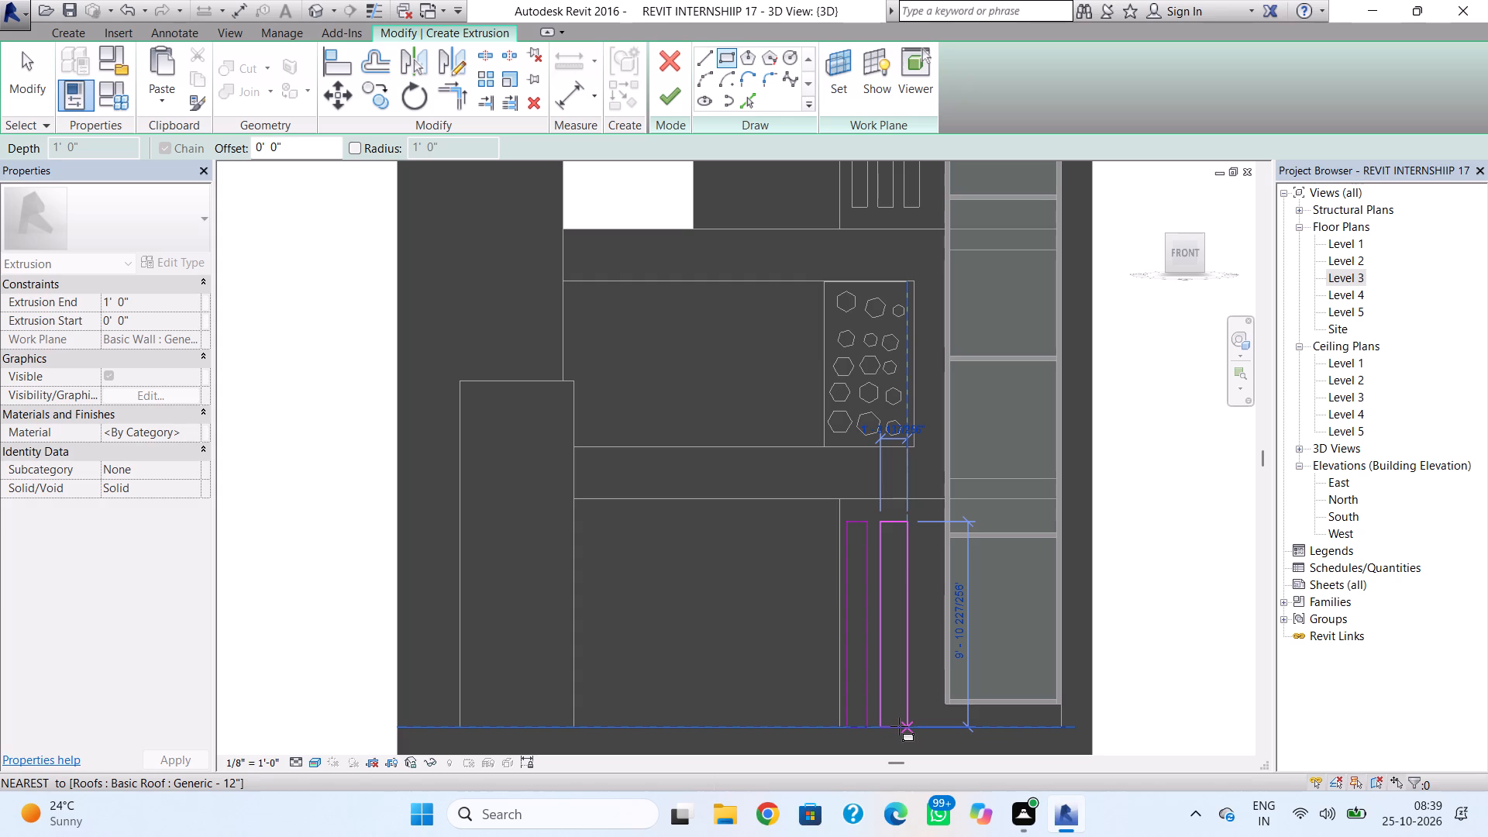
scroll(898, 725, up, 3)
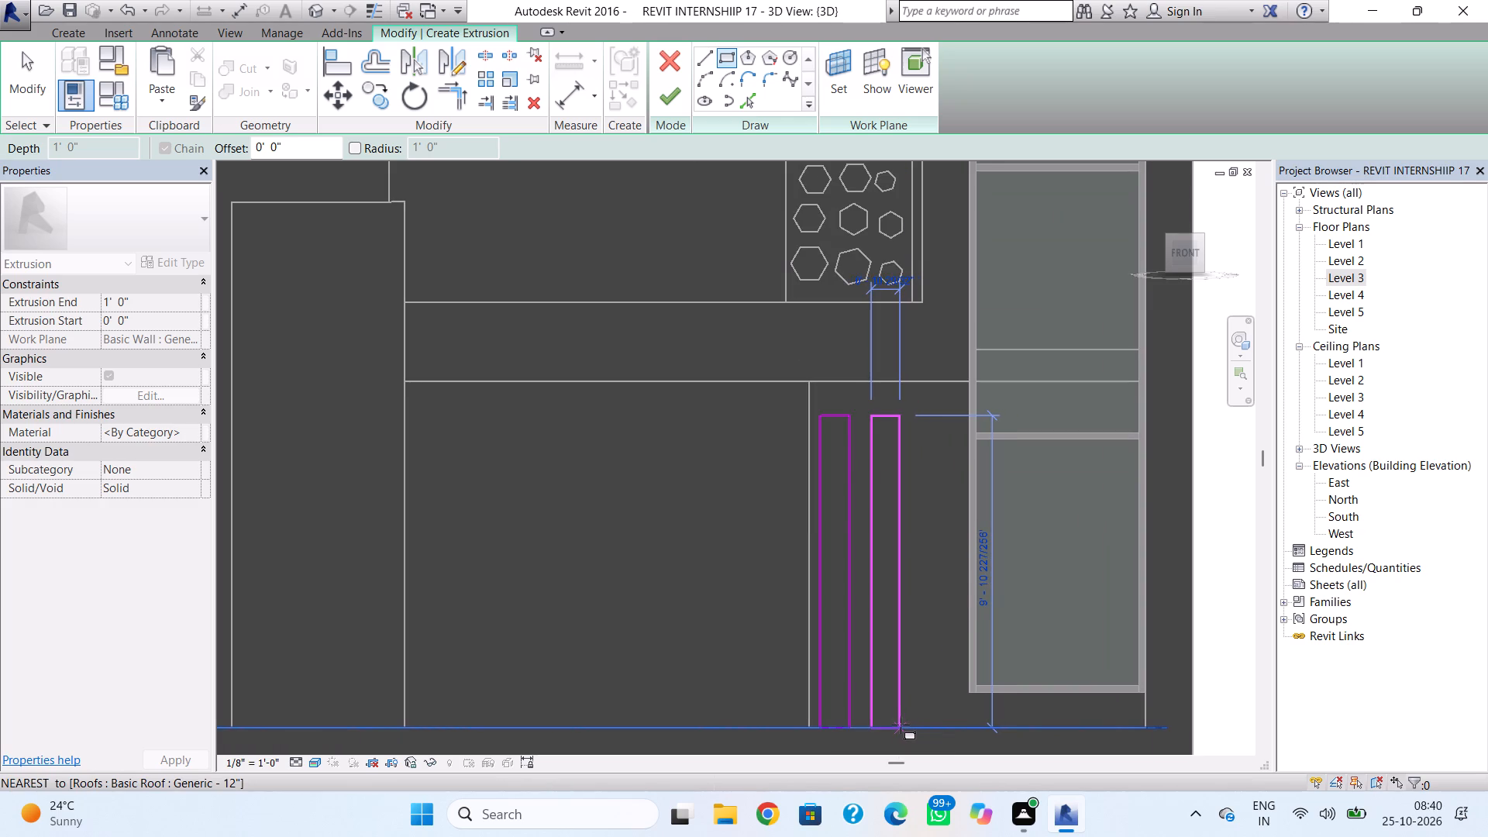
click(902, 725)
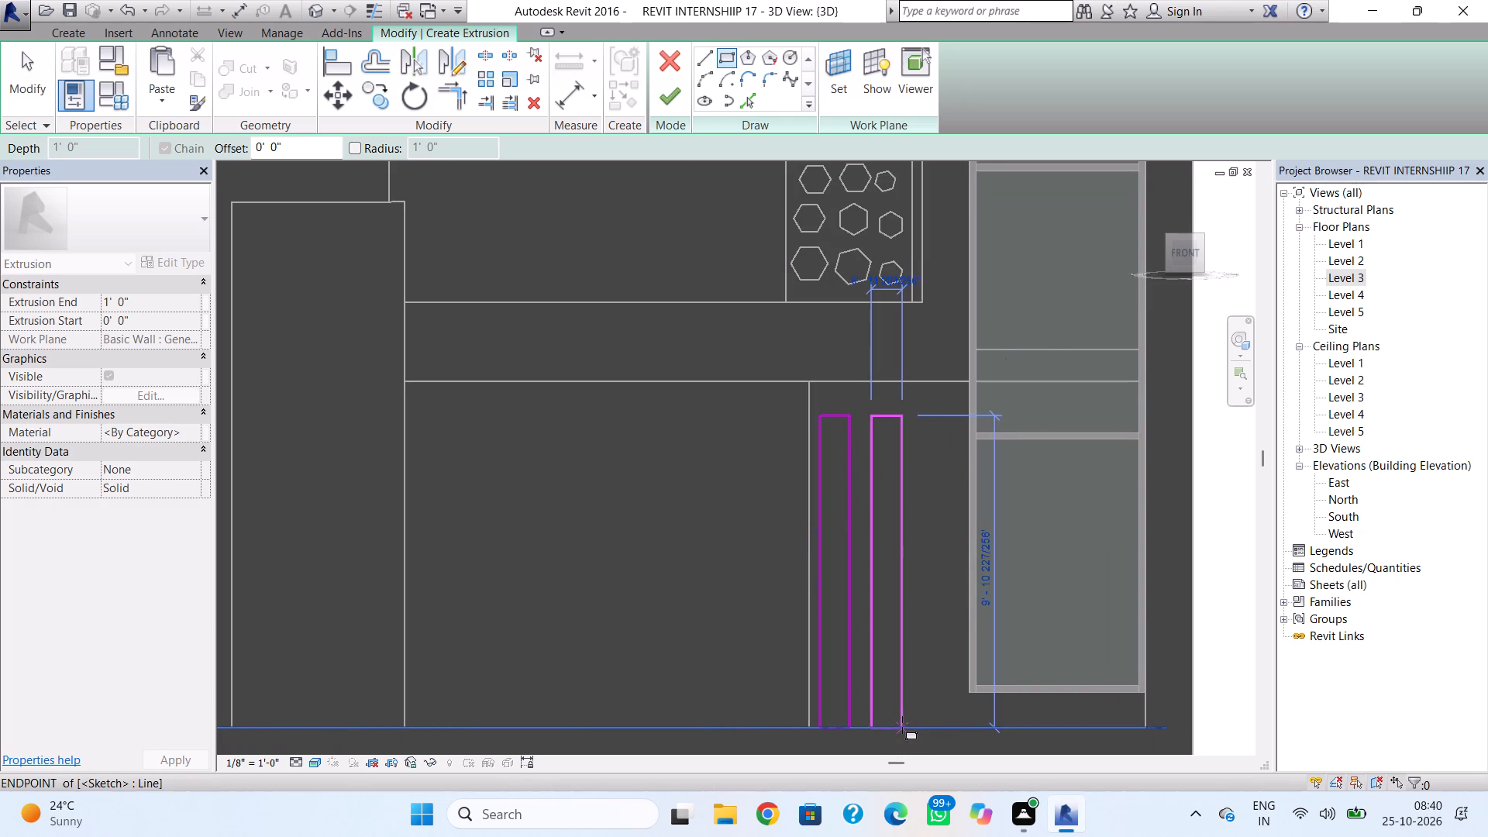
click(919, 418)
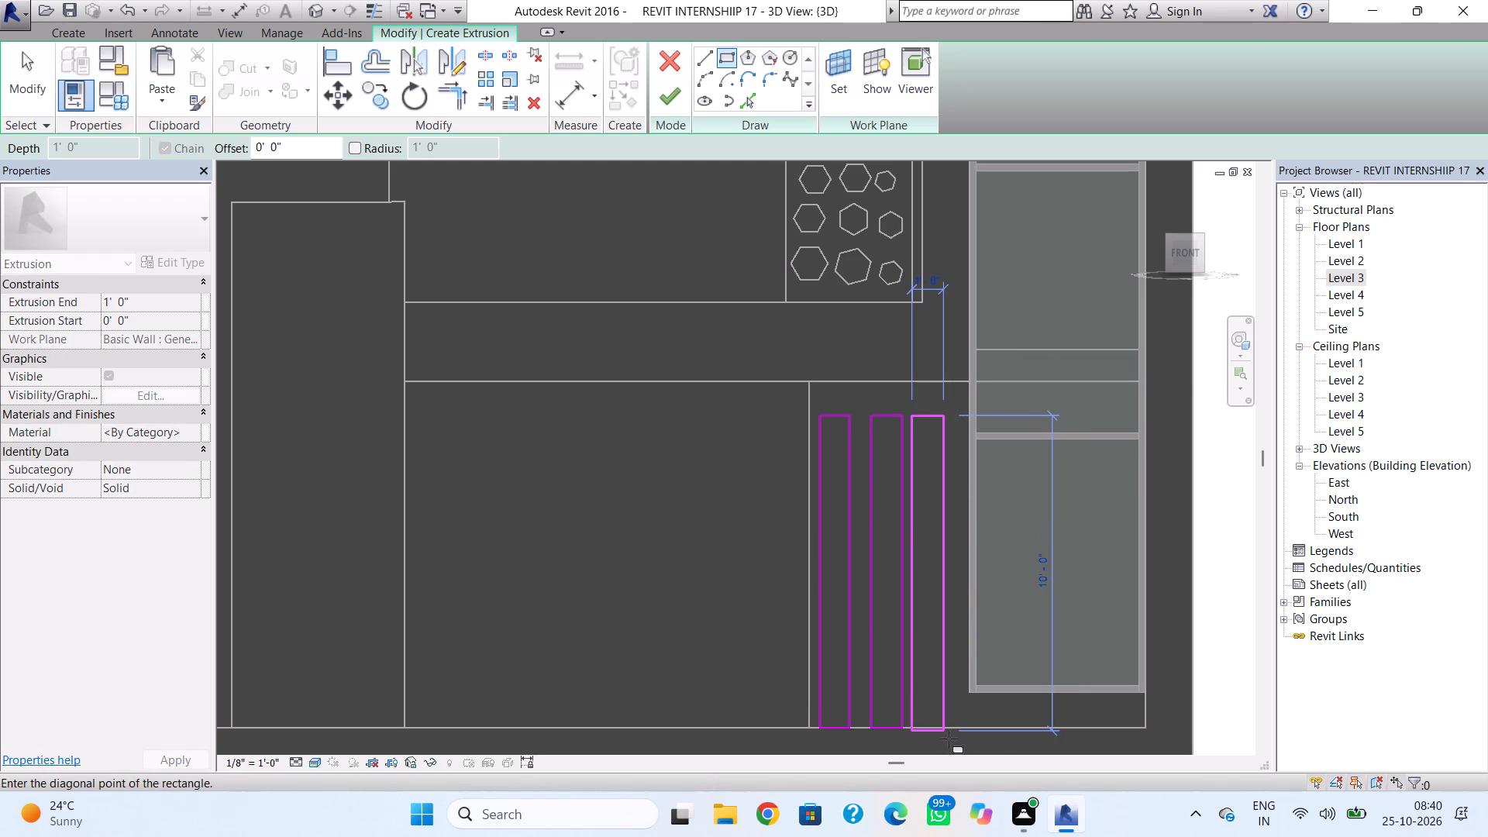
scroll(952, 734, up, 3)
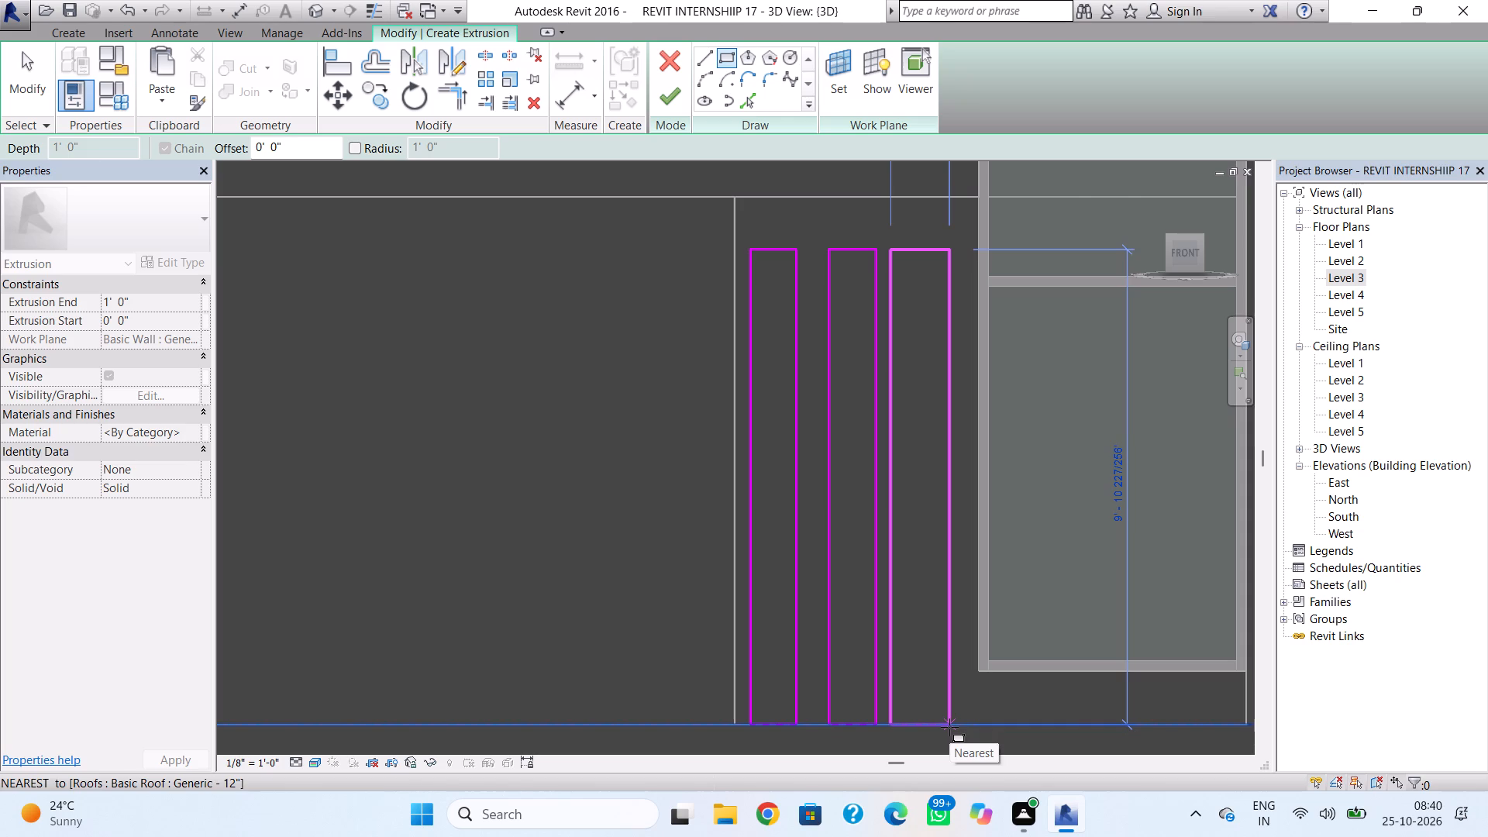
click(949, 727)
key(Escape)
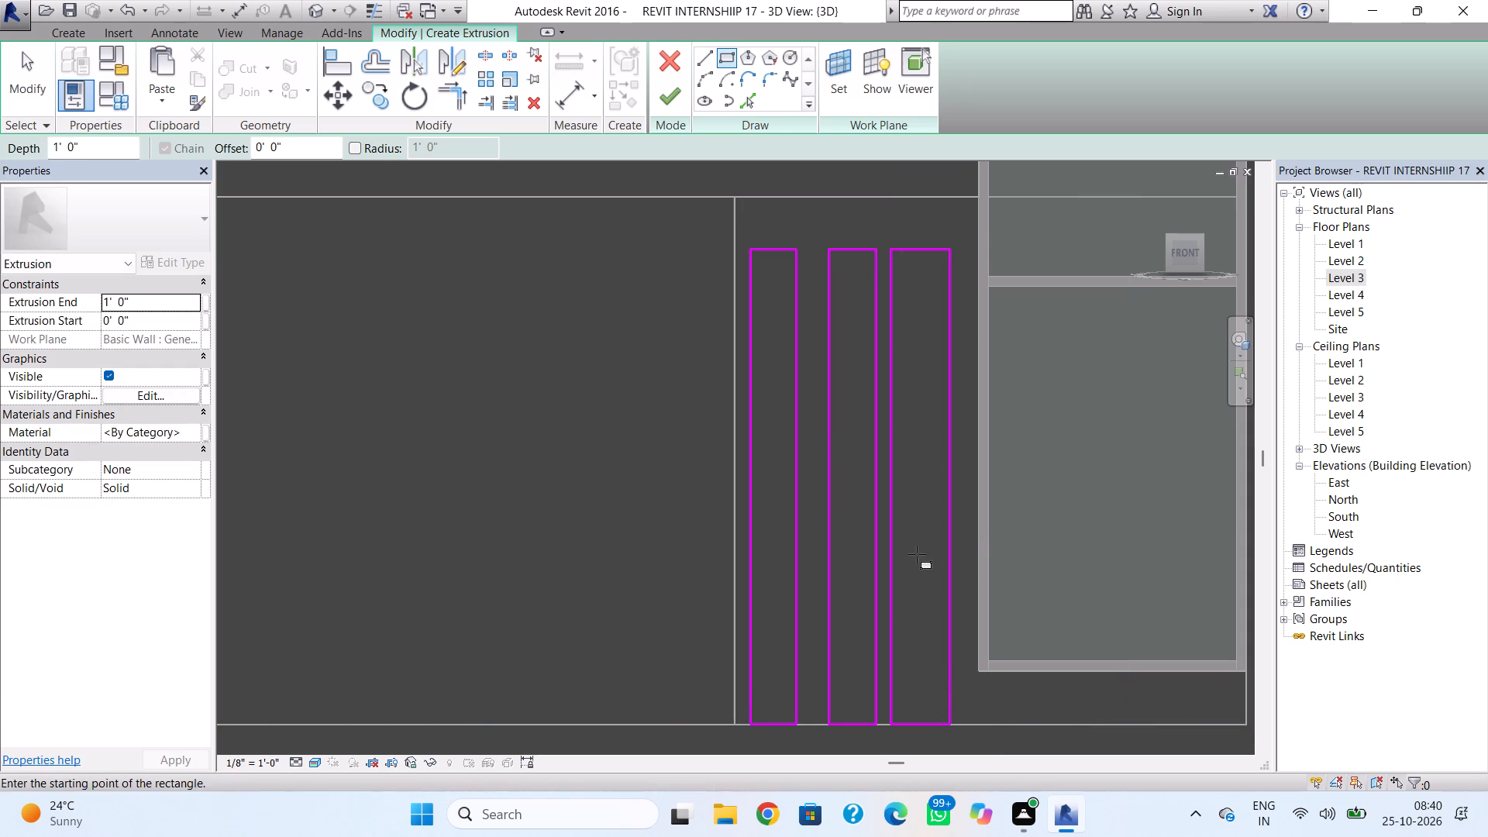
key(Escape)
Nudge both long edges of the middle rectangle toward the first one and the third rectangle's near edge toward the curtain wall.
click(832, 525)
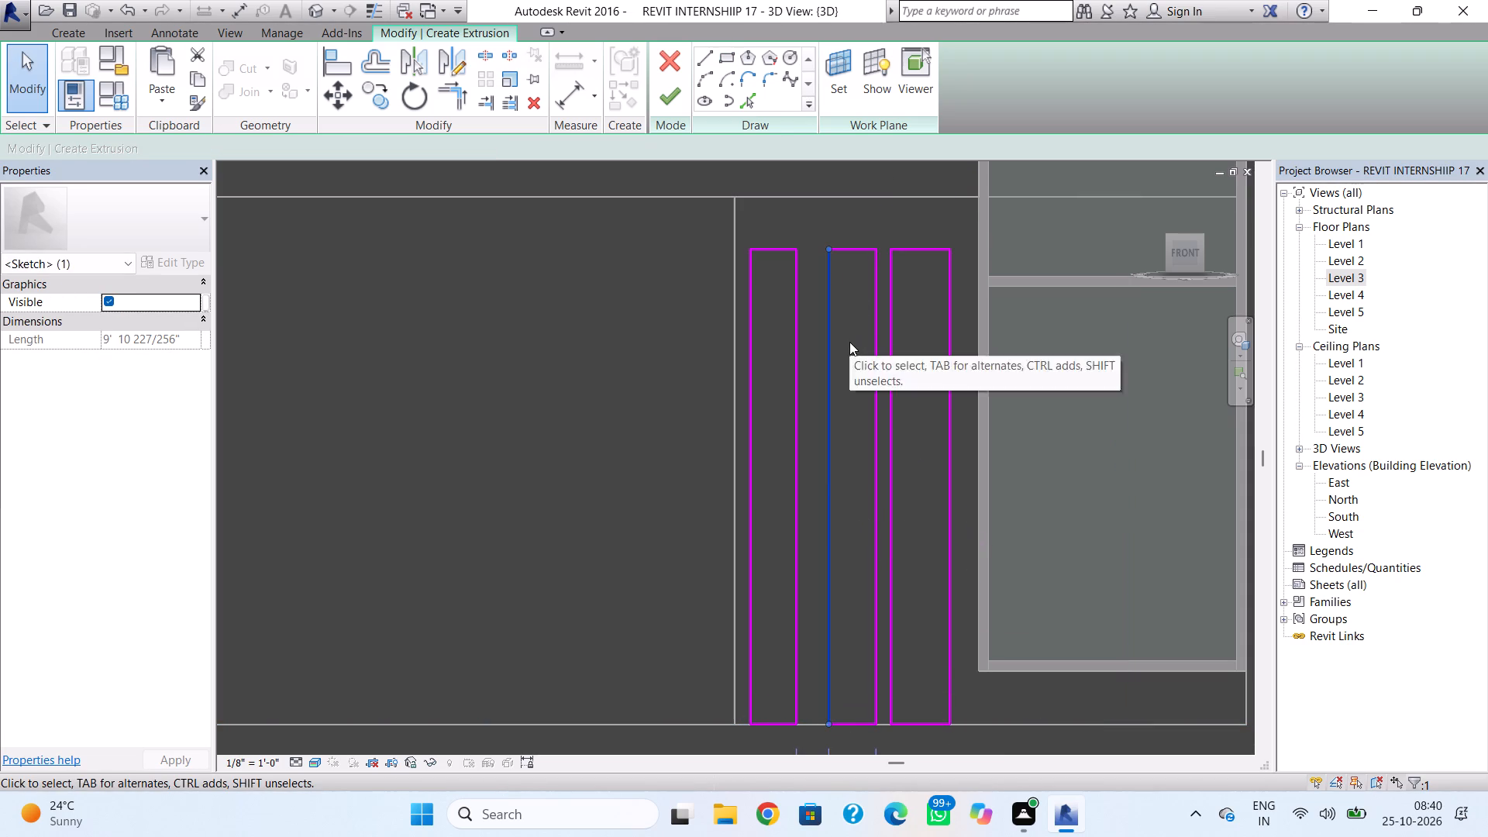
key(Left)
key(Left)
click(871, 363)
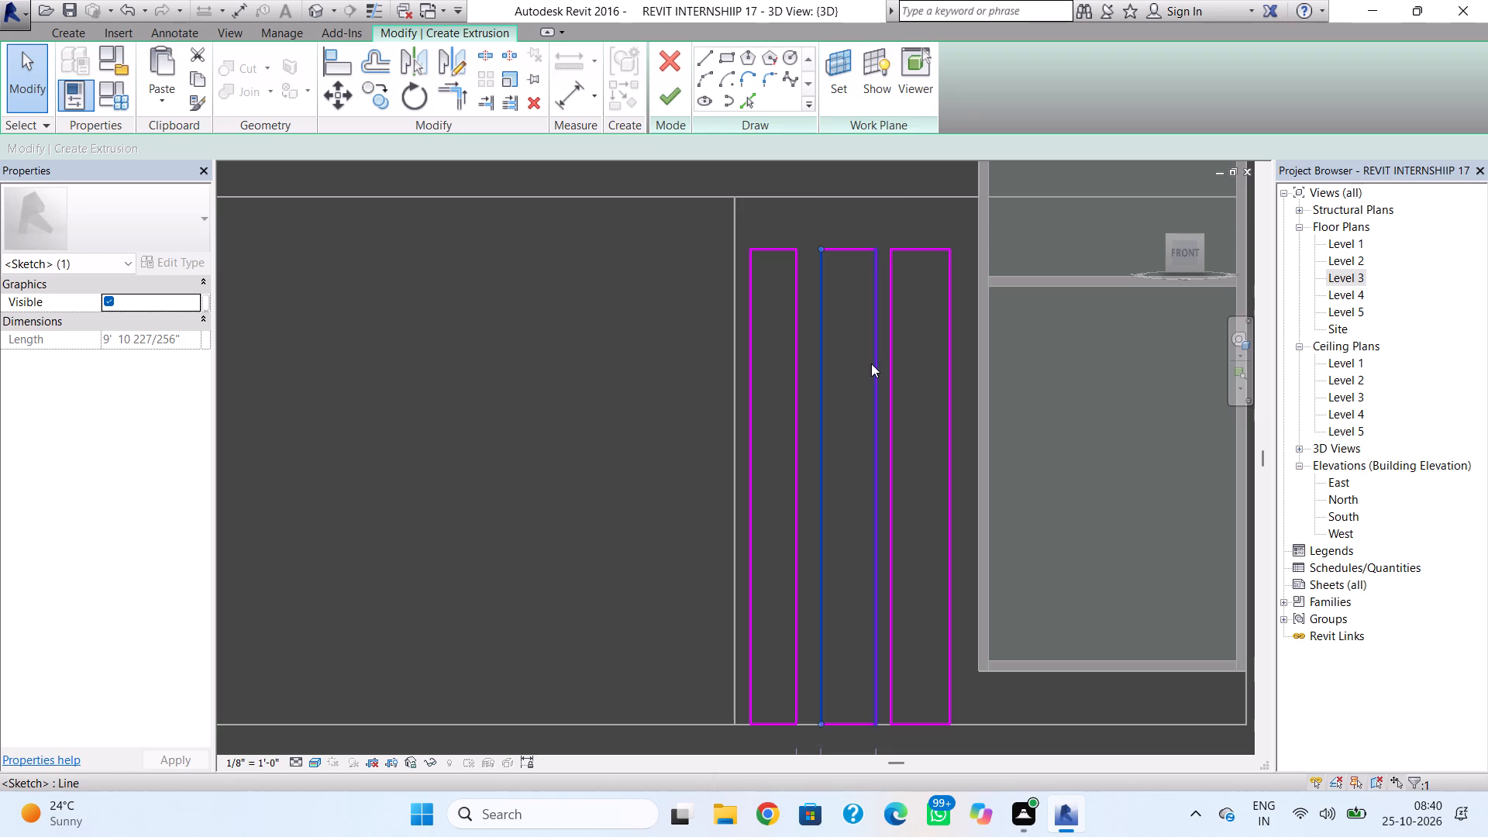
key(Left)
click(897, 371)
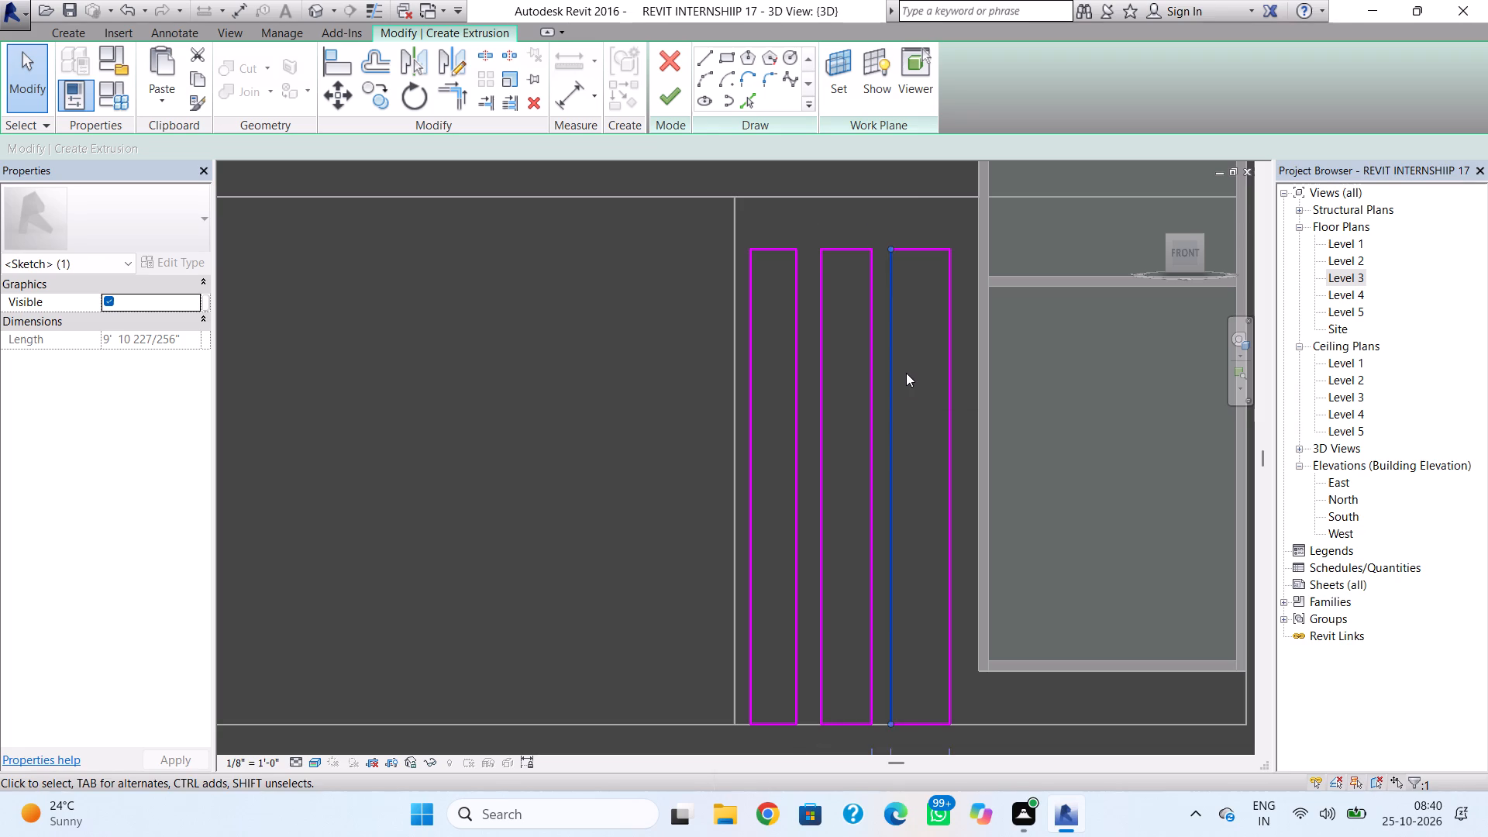
key(Right)
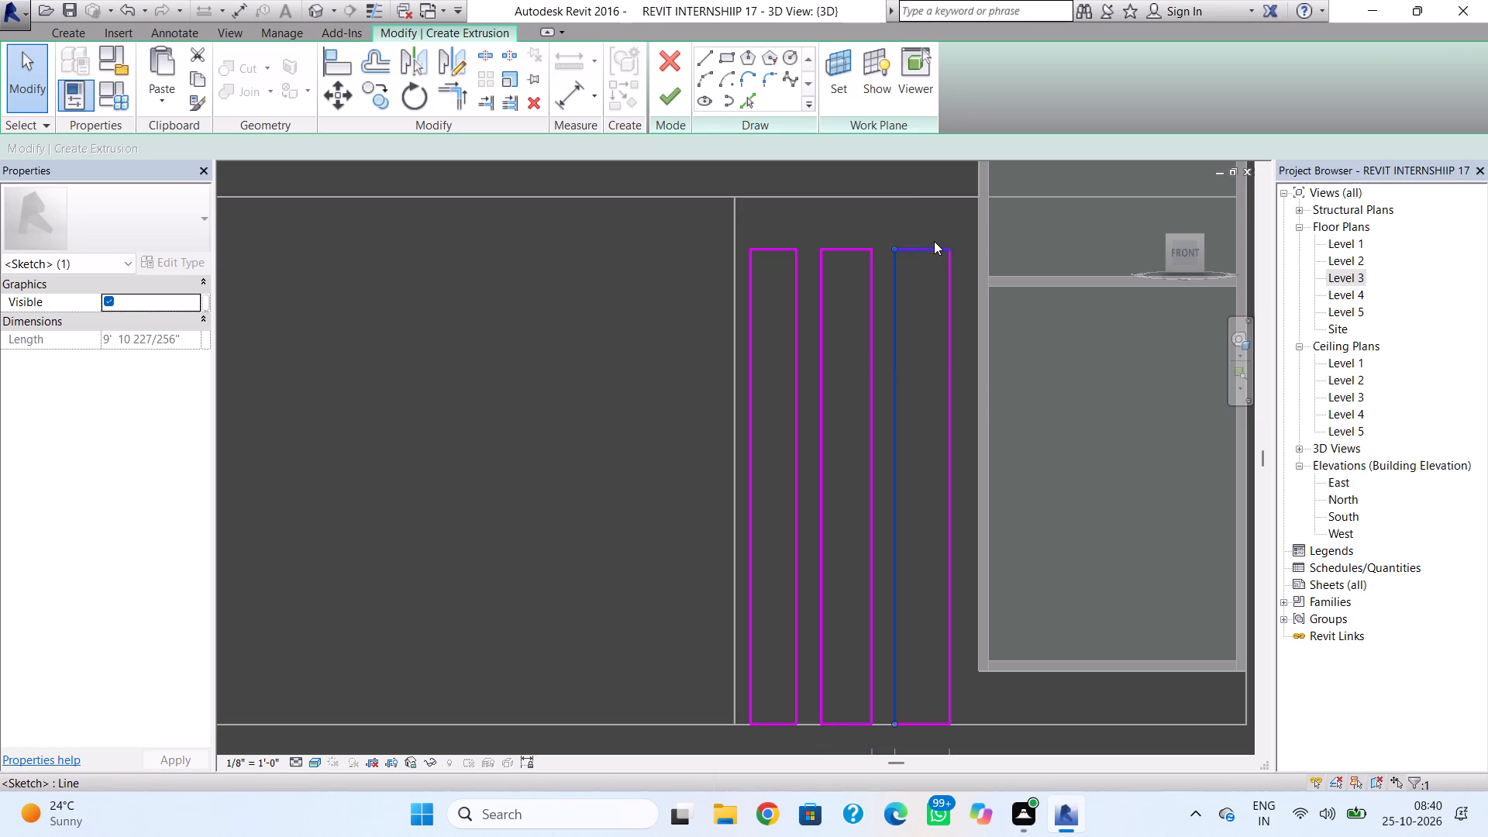
key(Escape)
Finish the lower three-strip extrusion at 1' 0" depth and complete the in-place wall model.
click(677, 105)
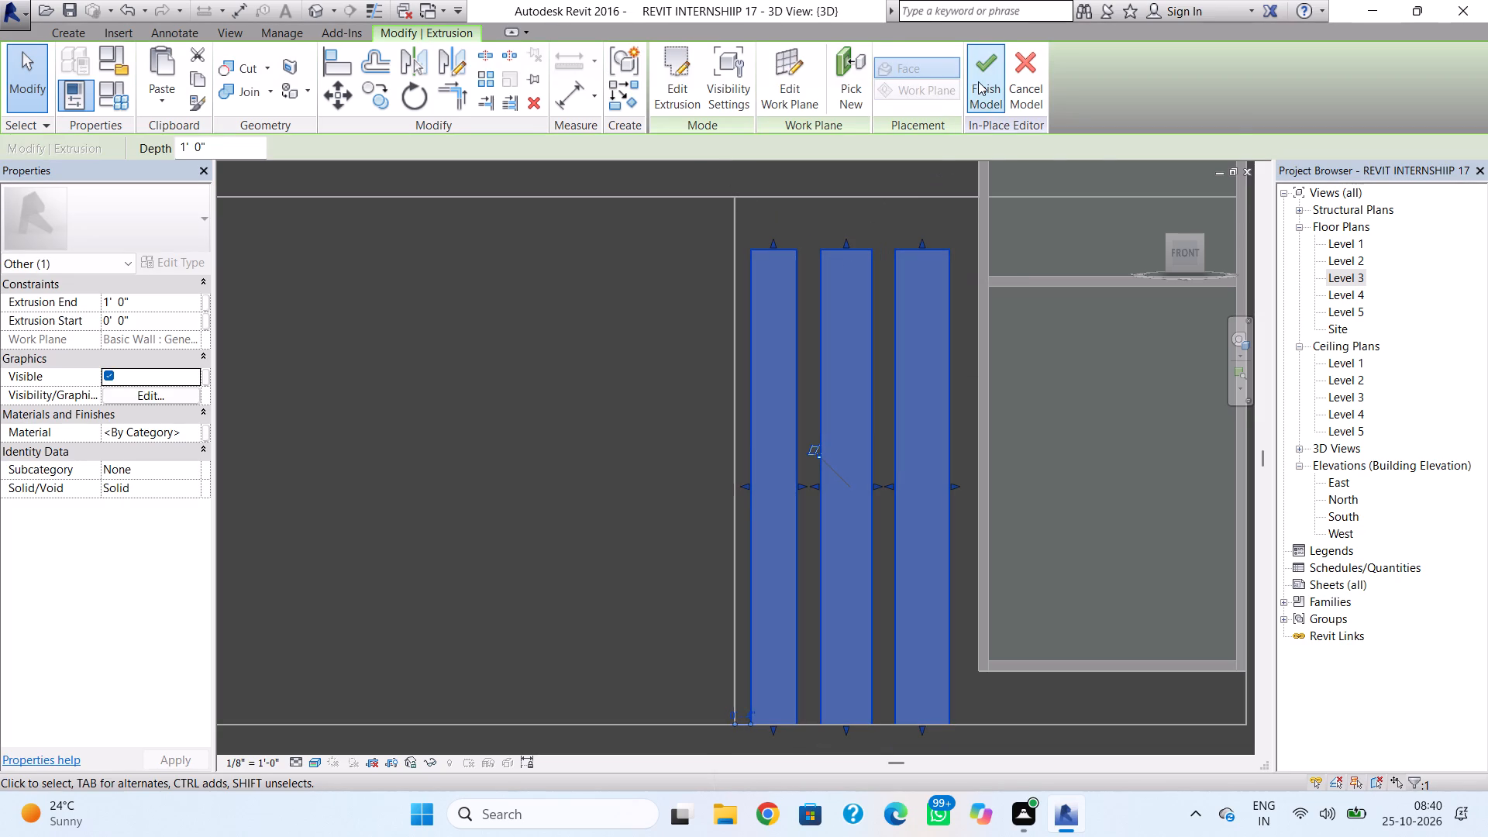
click(978, 81)
click(842, 353)
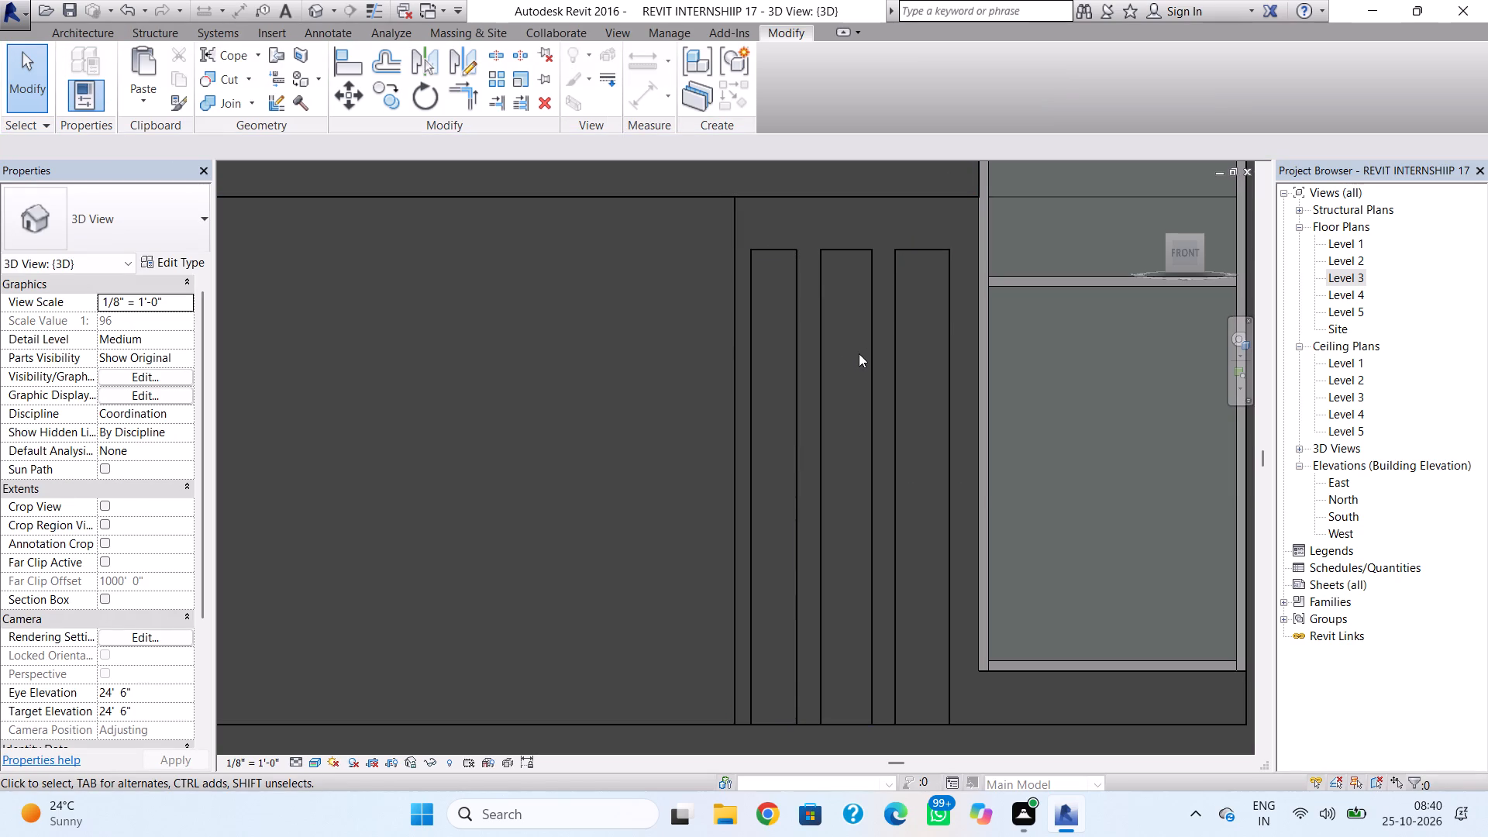
Examine from angled views how the lower and upper strips project from the facade walls.
click(866, 354)
shift+right_drag(854, 378, 904, 423)
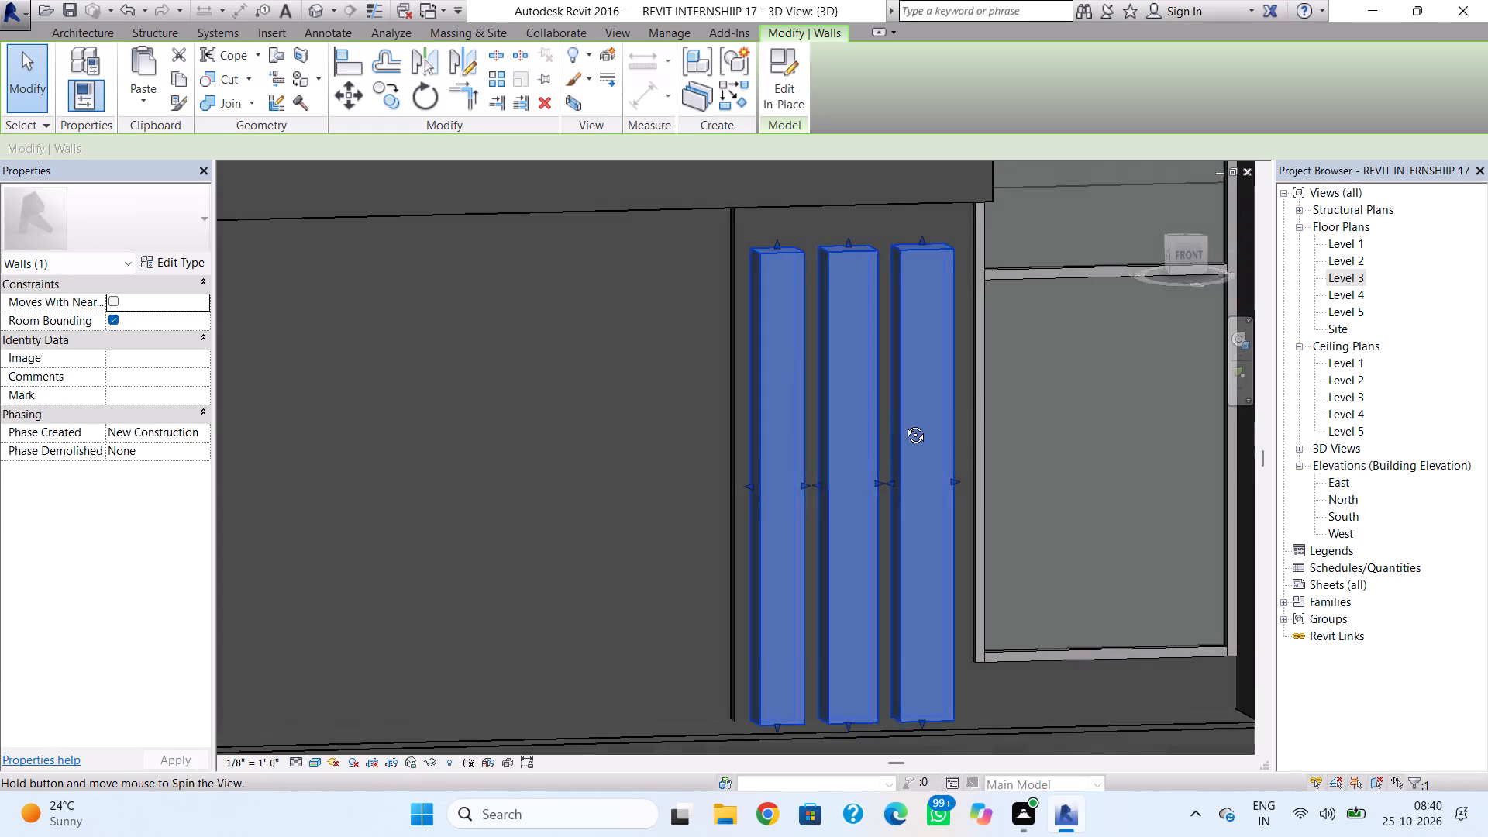
shift+right_drag(904, 423, 1035, 440)
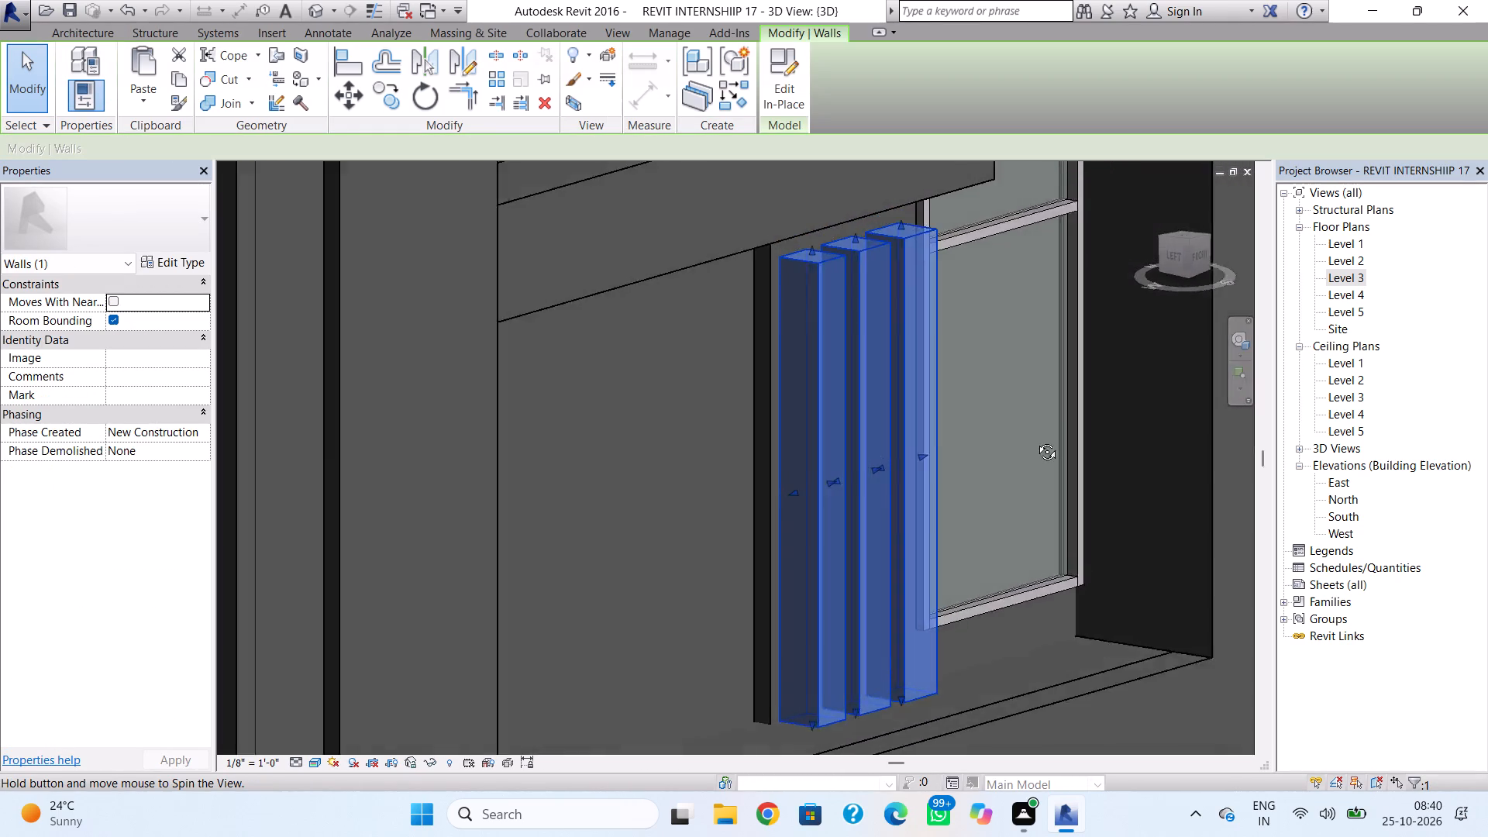
shift+right_drag(1035, 440, 1056, 416)
scroll(980, 454, down, 6)
middle_drag(953, 509, 935, 556)
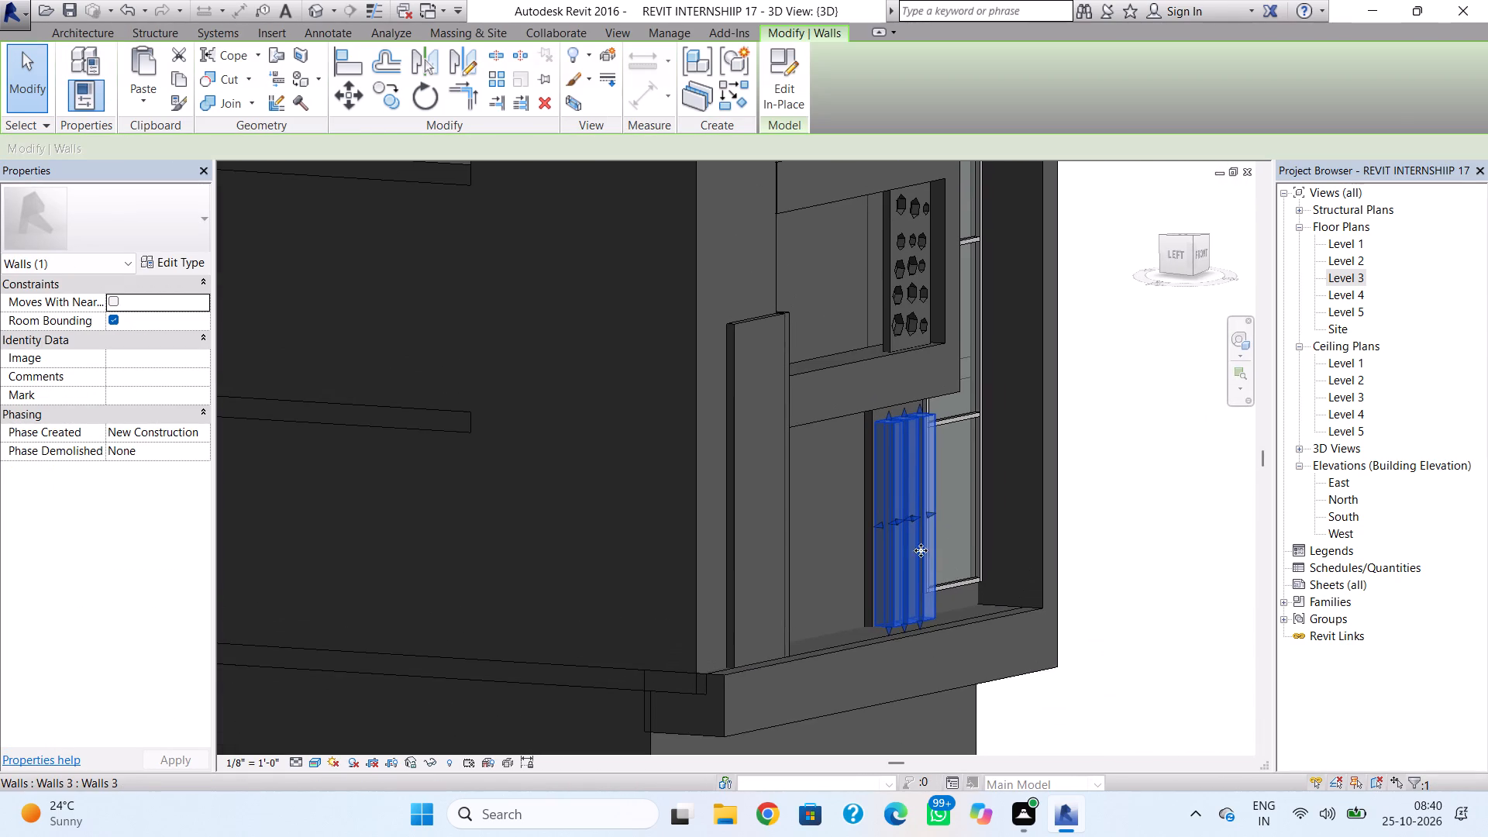
middle_drag(915, 524, 854, 692)
scroll(914, 528, down, 1)
shift+right_drag(873, 577, 889, 675)
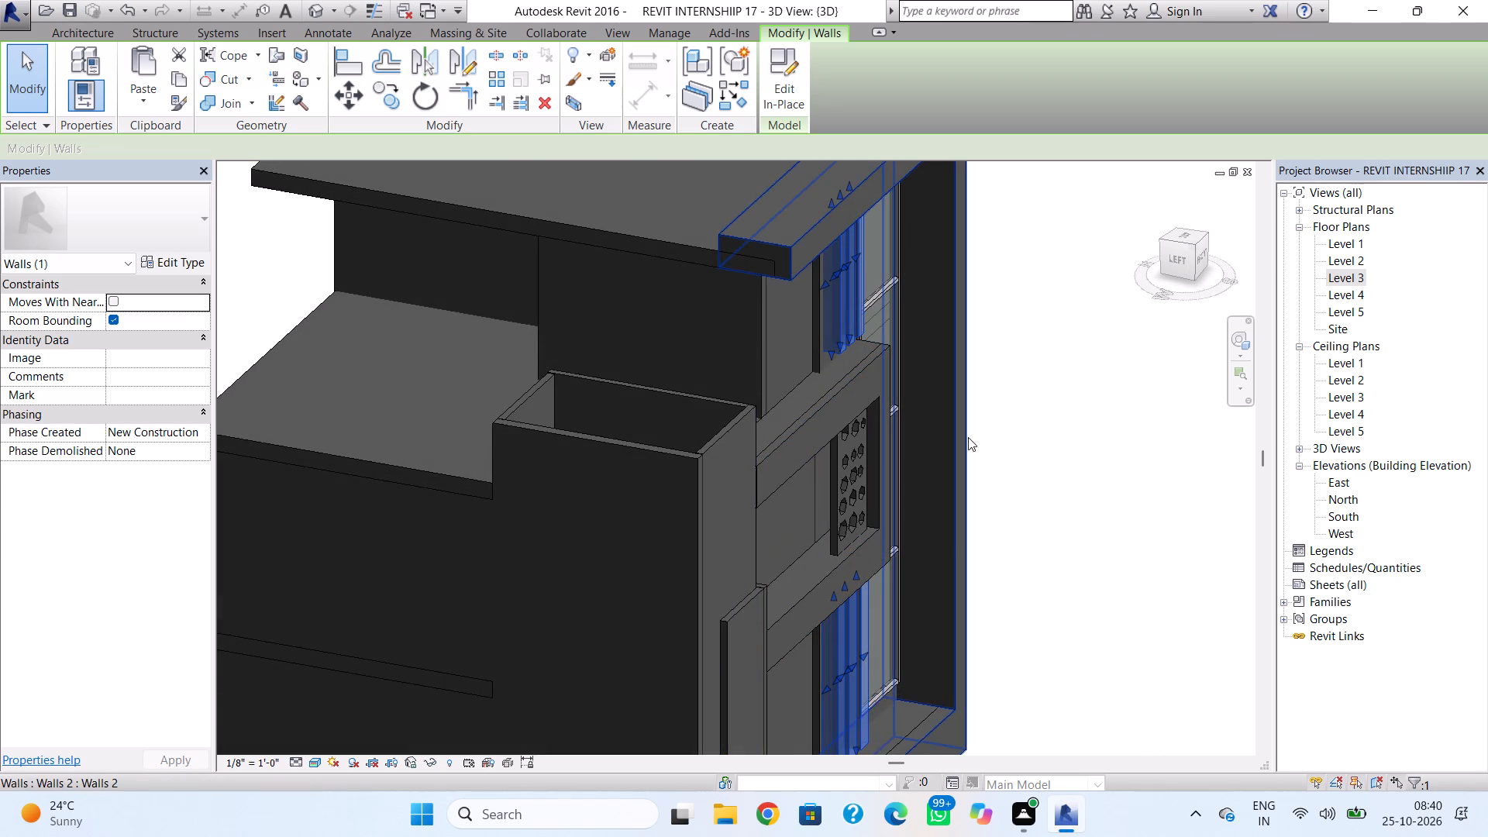
scroll(857, 716, up, 8)
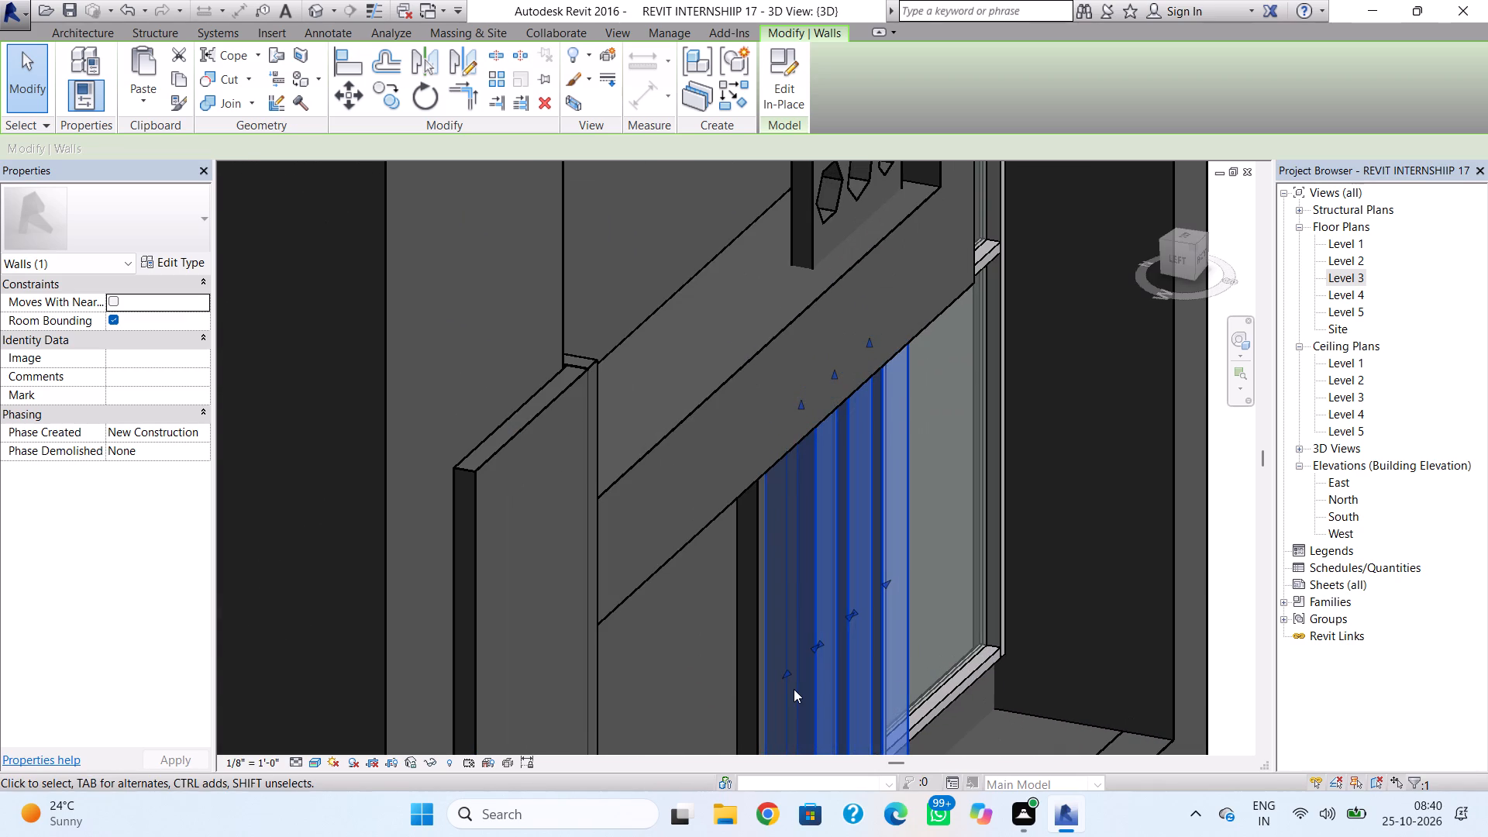
shift+right_drag(797, 687, 756, 684)
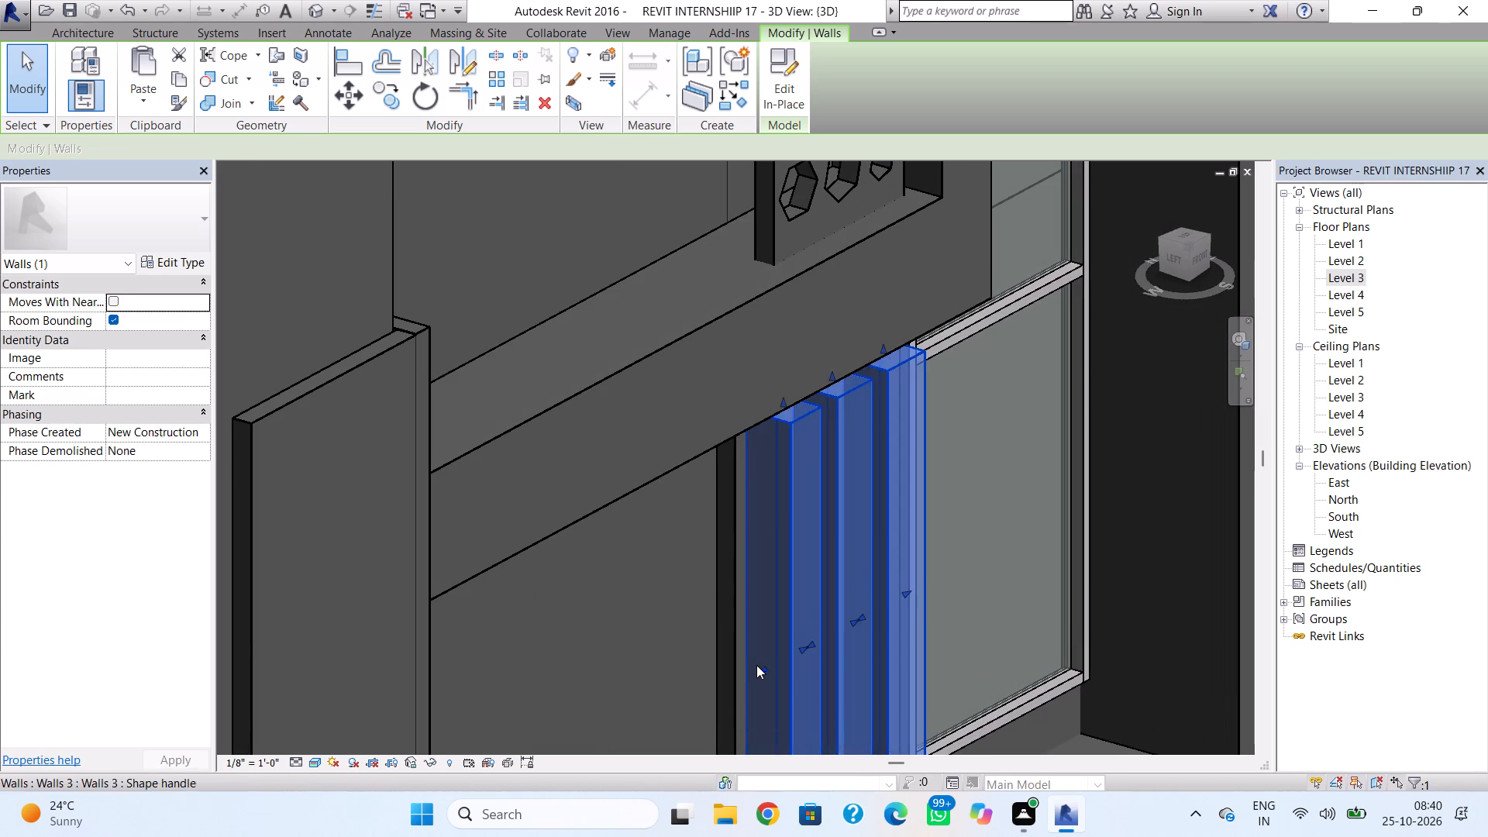
key(Escape)
click(870, 567)
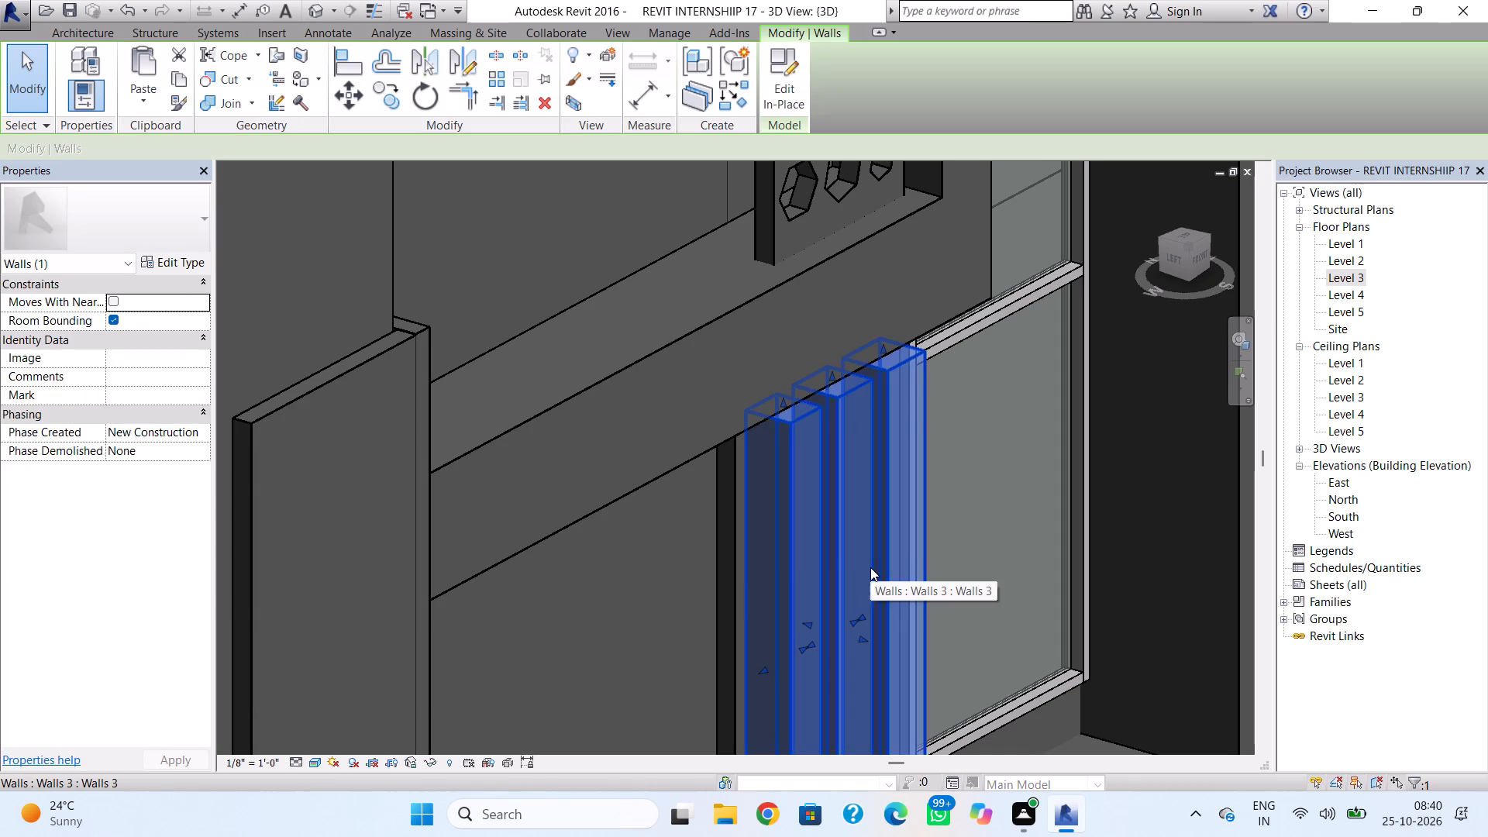
click(801, 30)
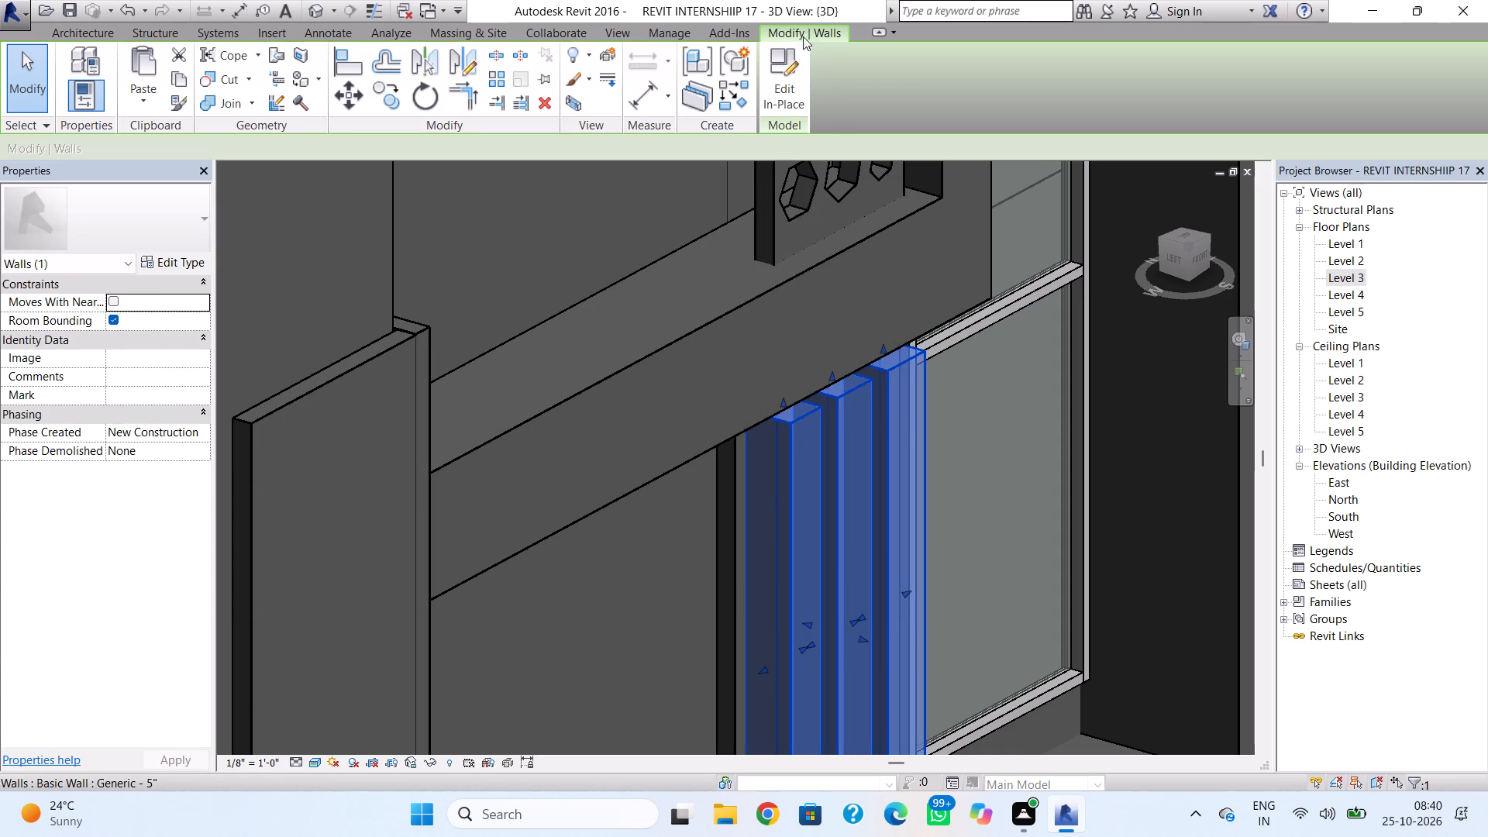
key(Escape)
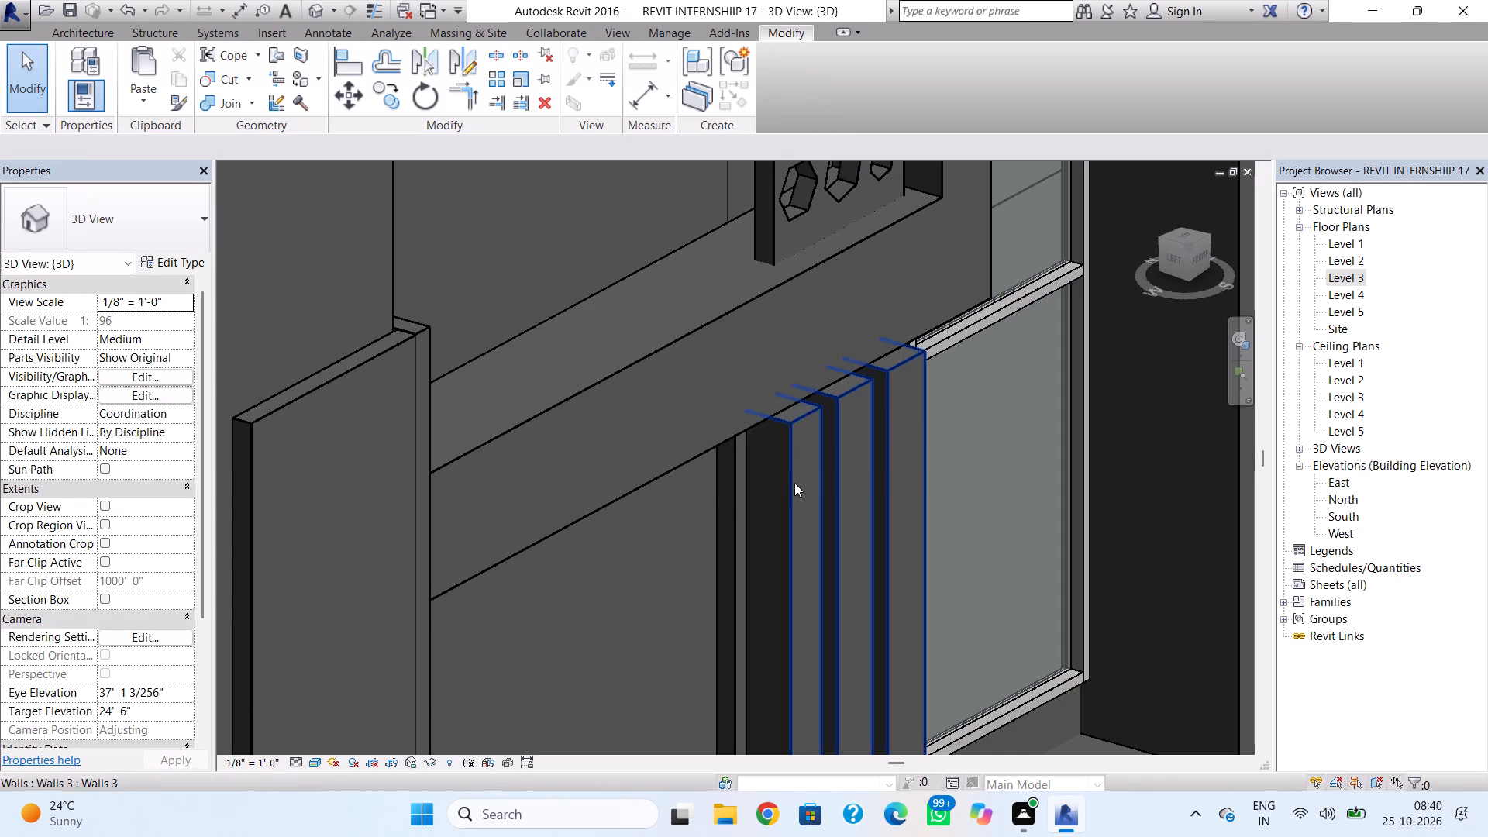
Adjust the depth of the lower three strips by slightly shifting their back and front faces toward the wall.
click(798, 430)
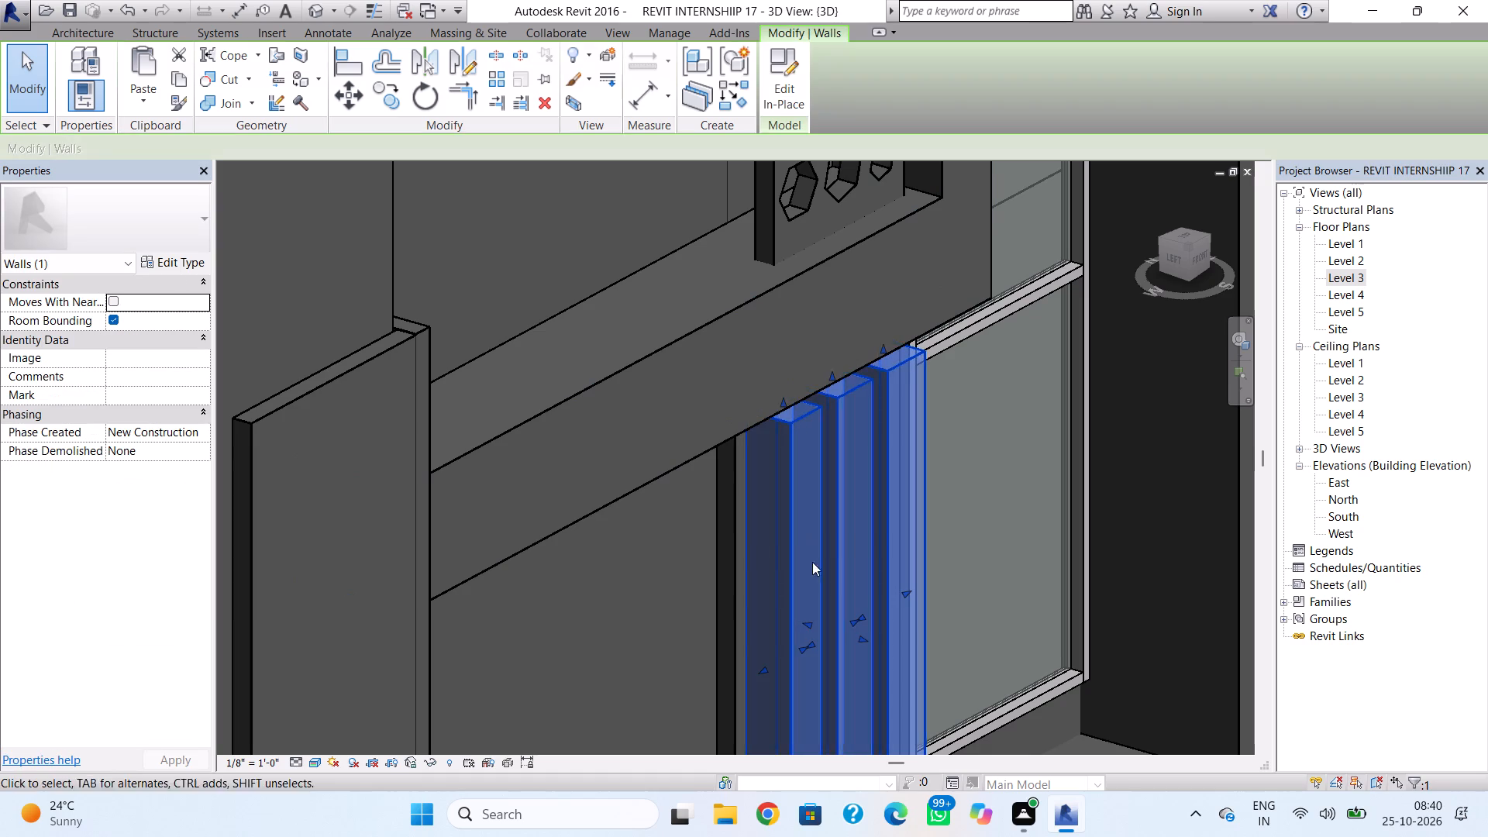
drag(811, 625, 797, 614)
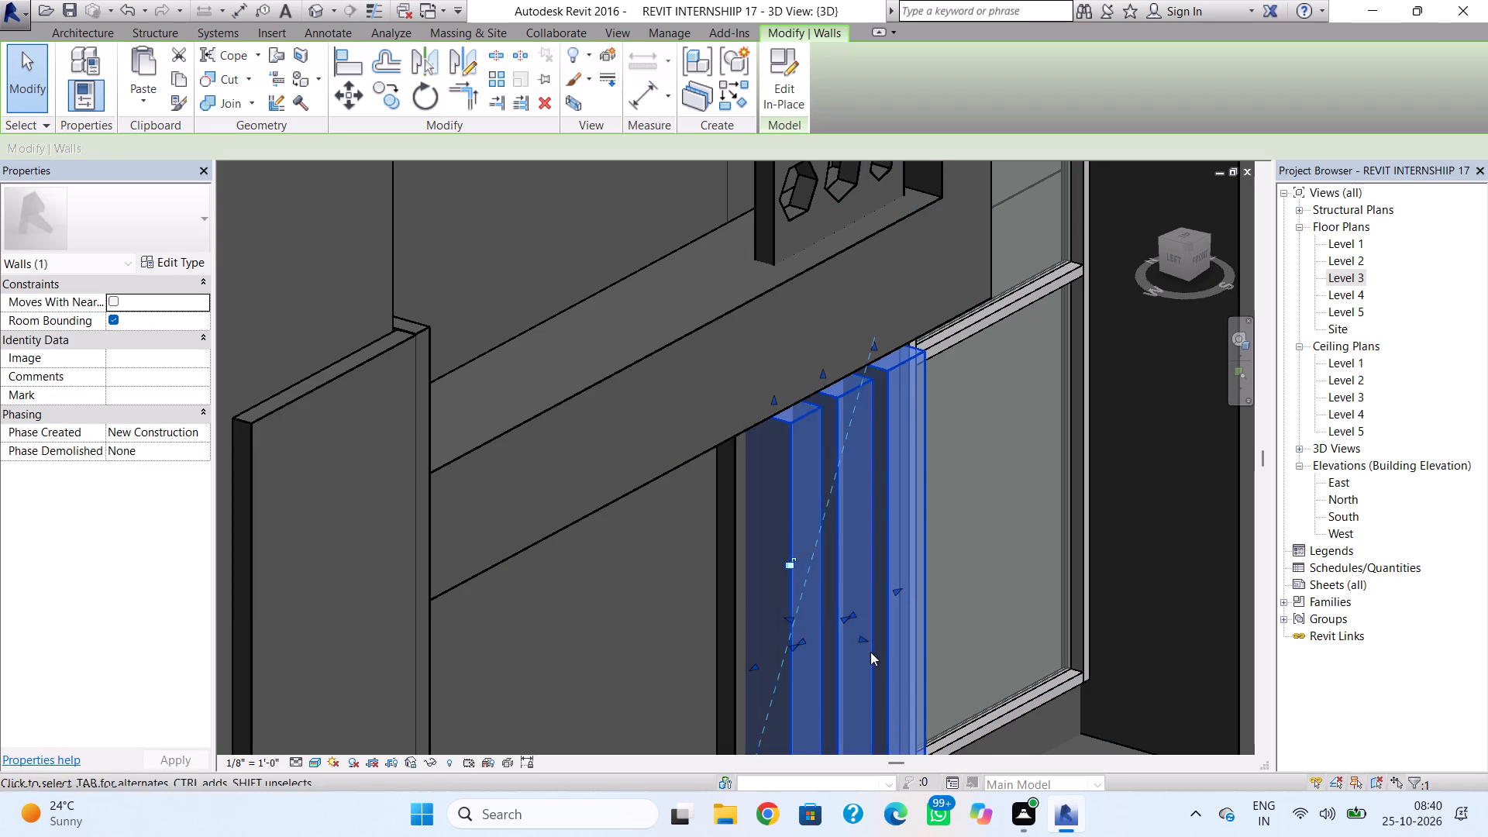
drag(868, 647, 854, 641)
click(1111, 570)
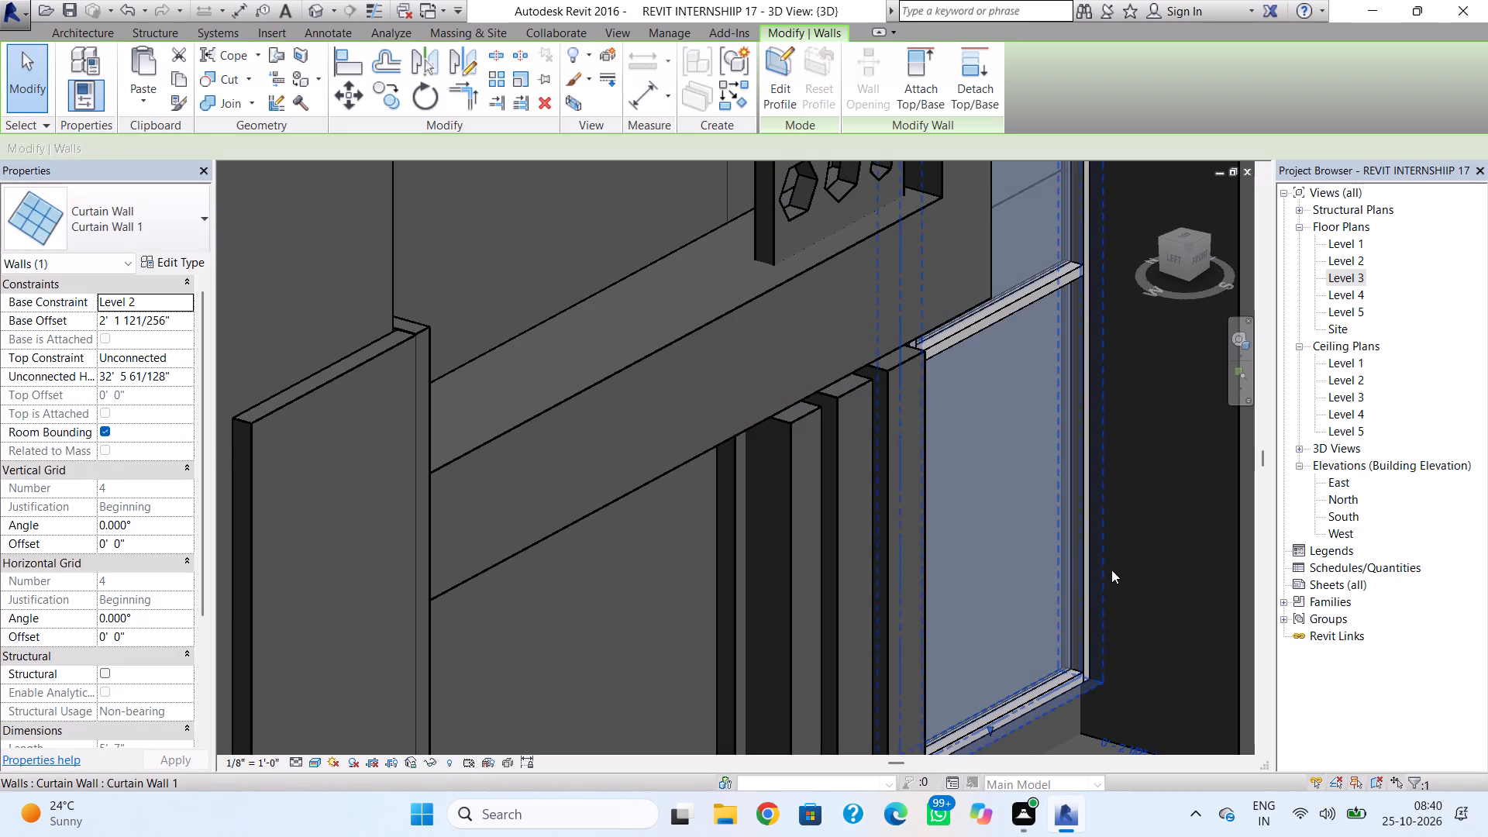
In the front view, narrow the first and third lower strips and shift the middle and third strips toward the first.
click(1204, 260)
scroll(635, 397, up, 1)
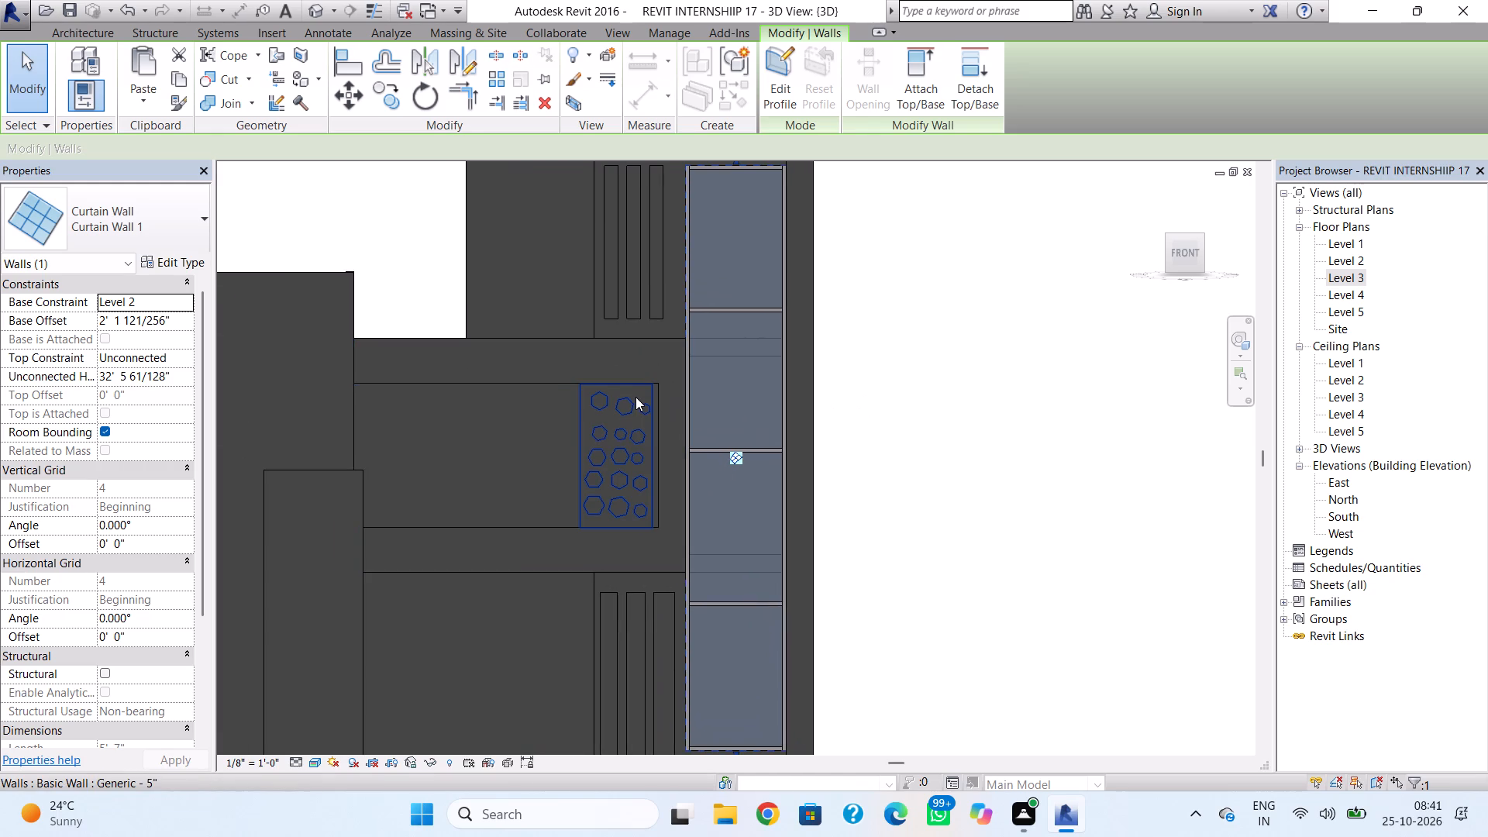
middle_drag(649, 453, 663, 417)
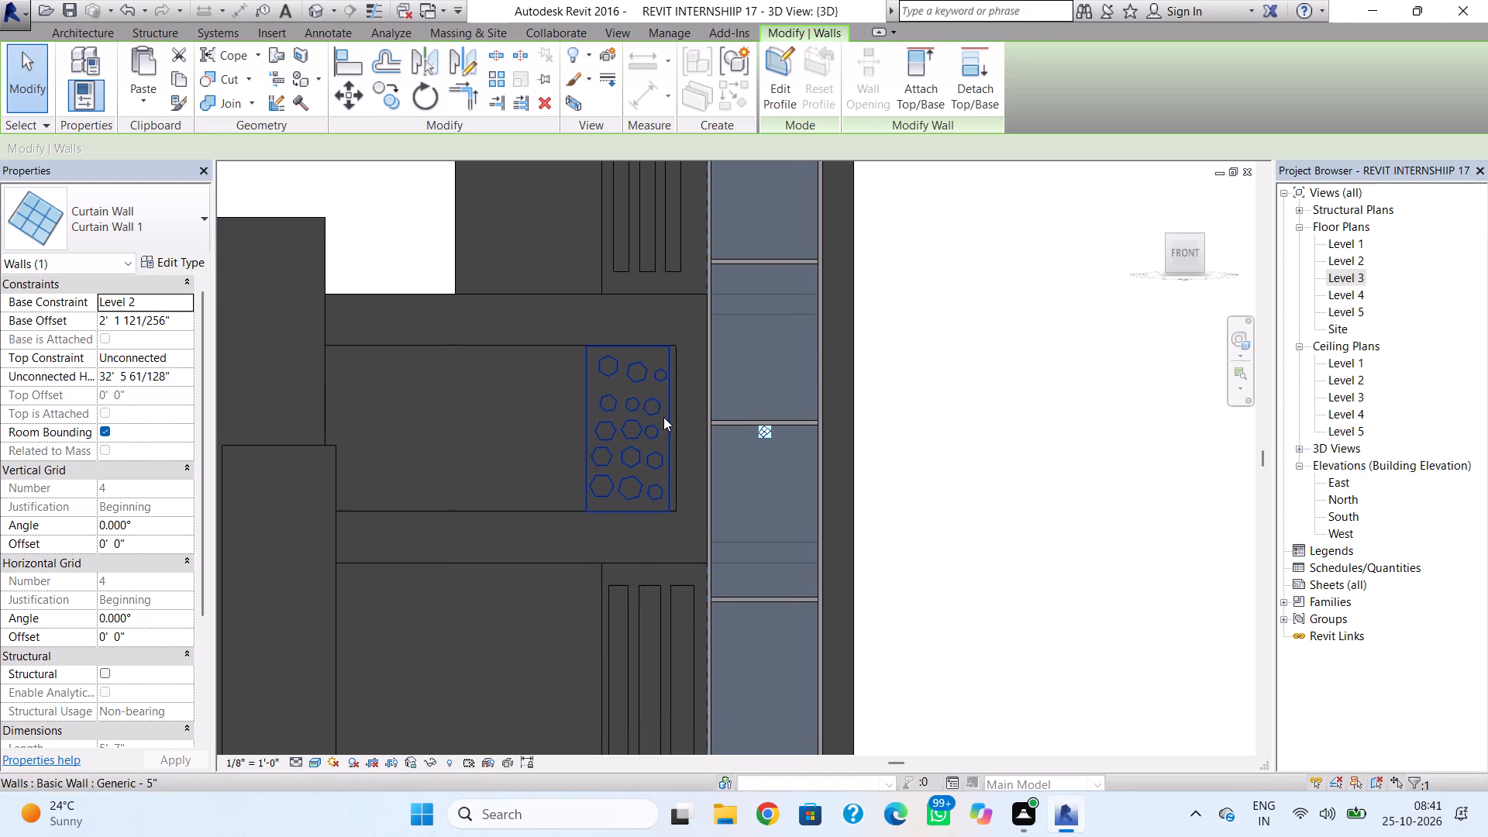
scroll(677, 580, down, 2)
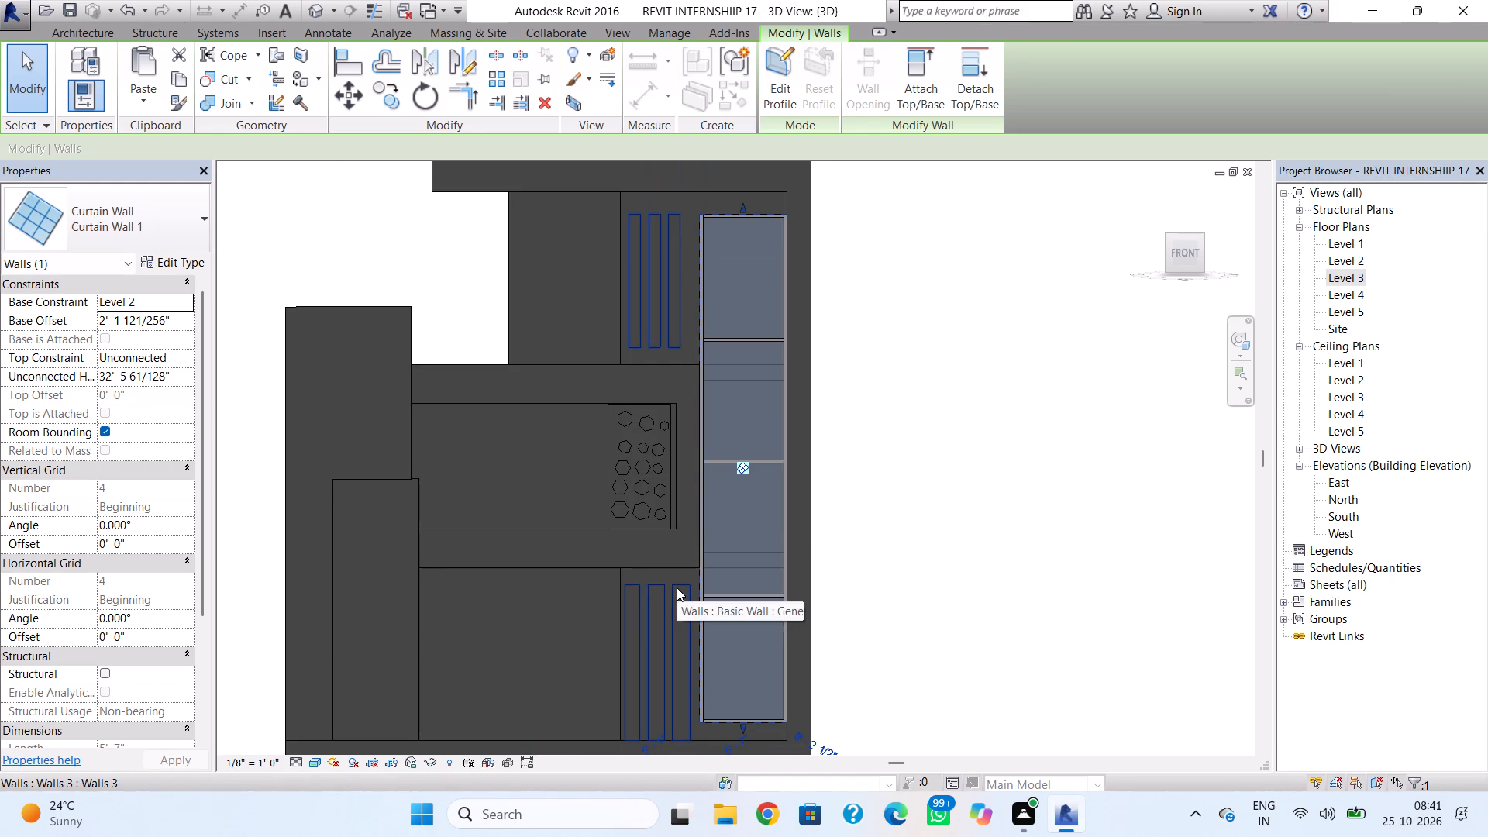
click(673, 602)
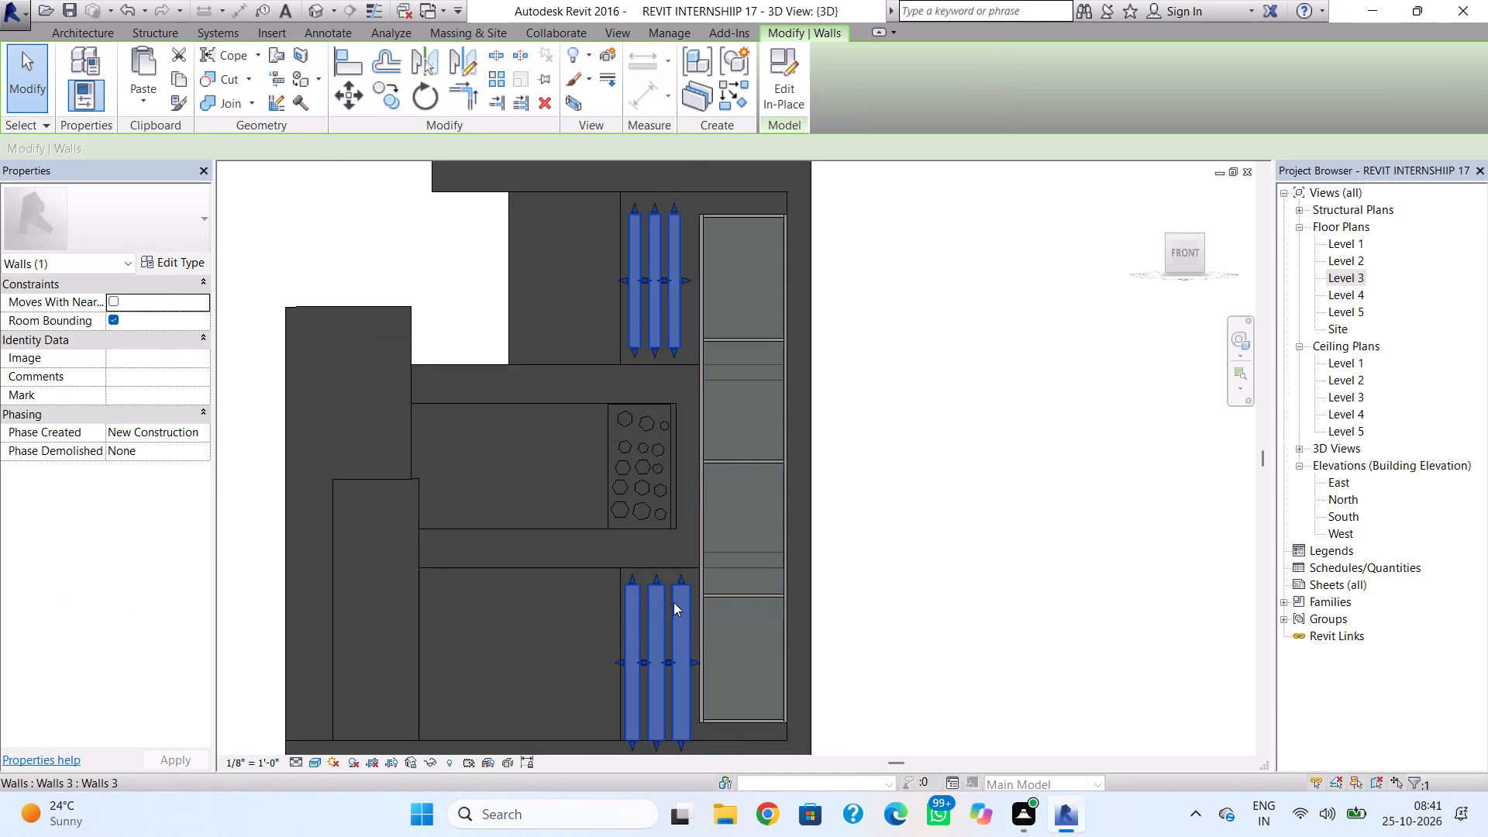
scroll(681, 662, up, 10)
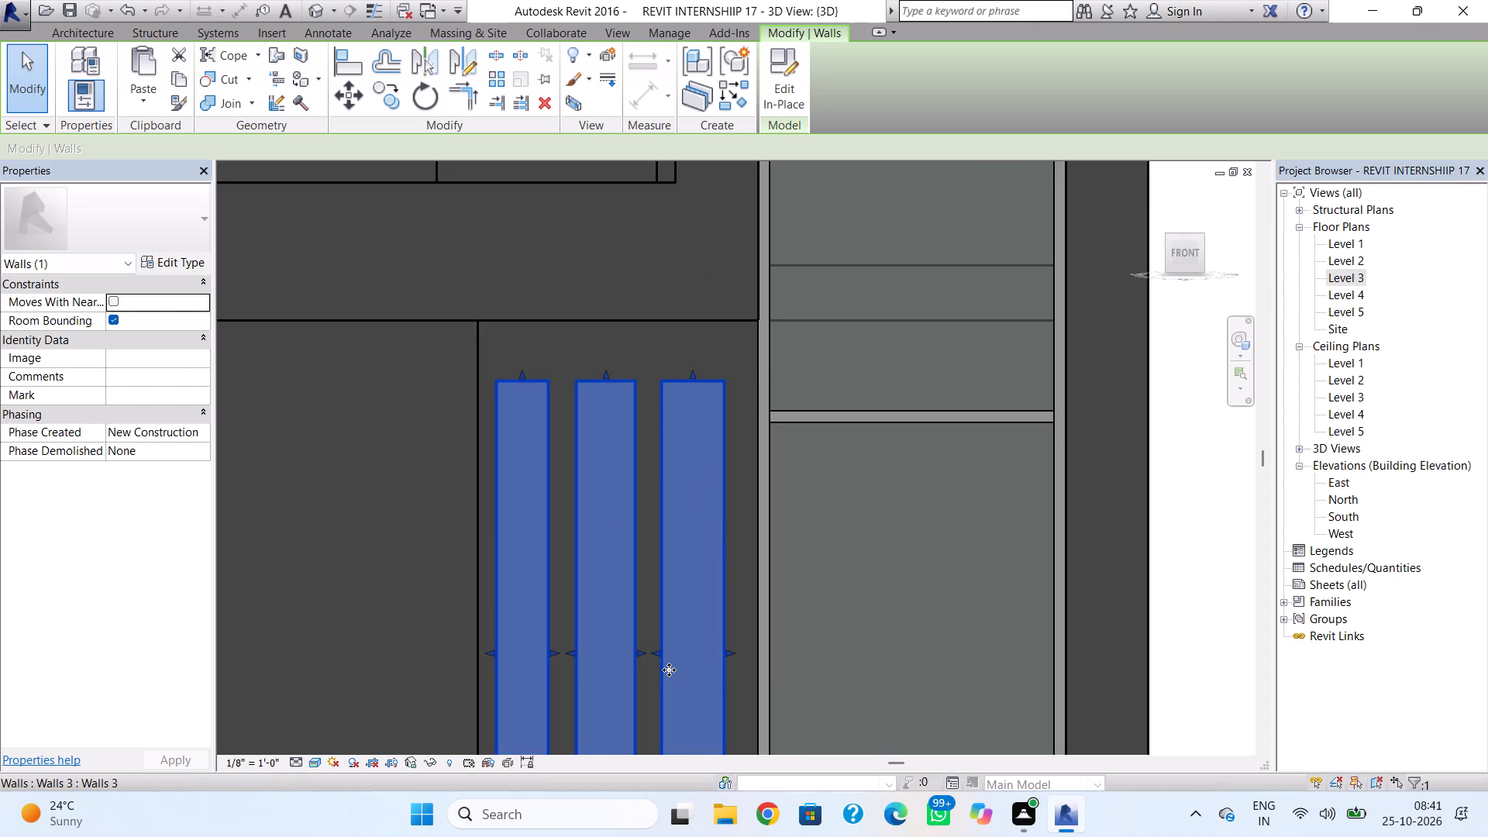
click(651, 653)
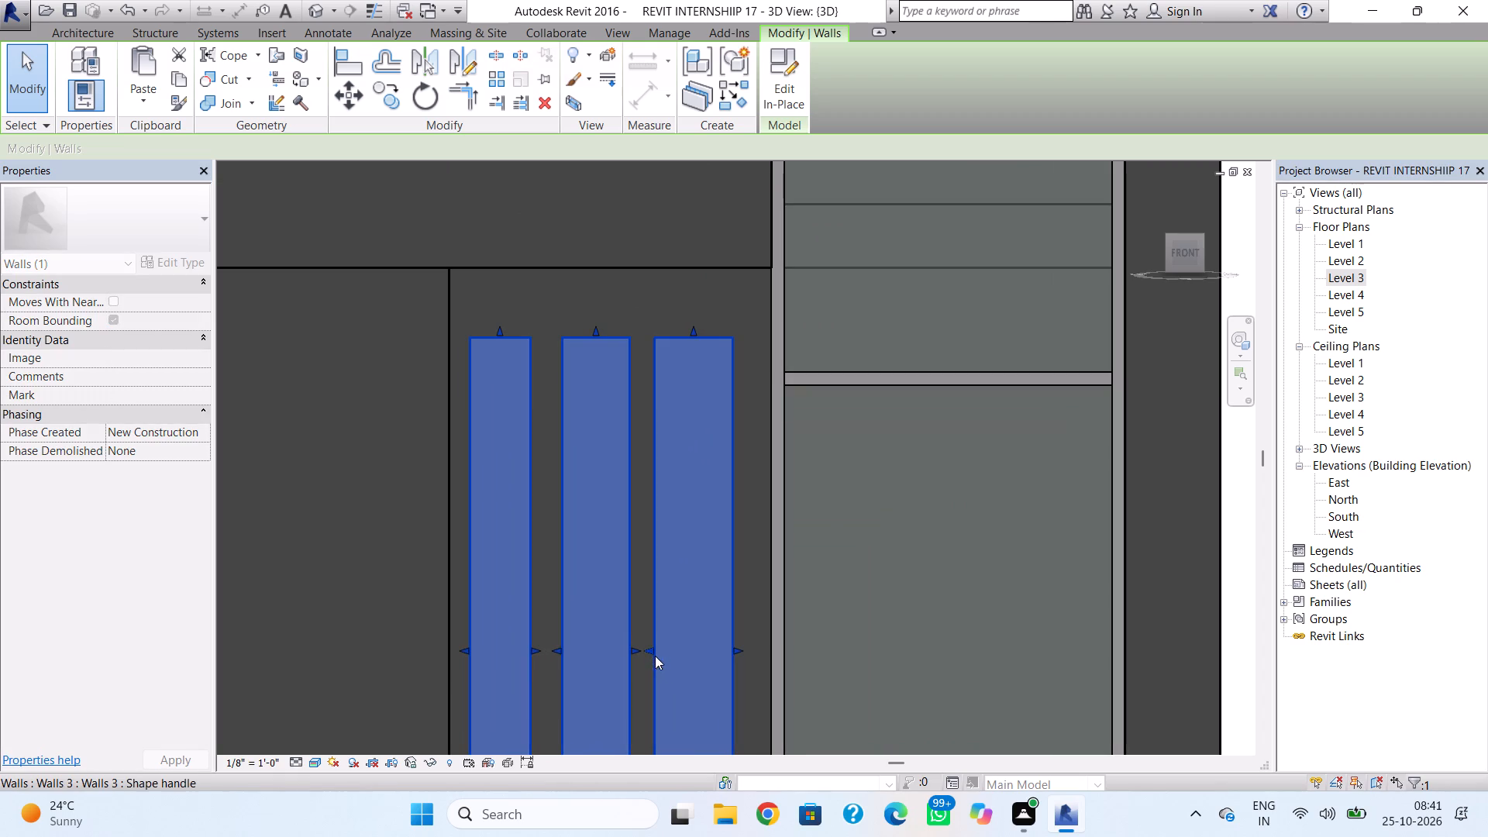
drag(540, 651, 528, 649)
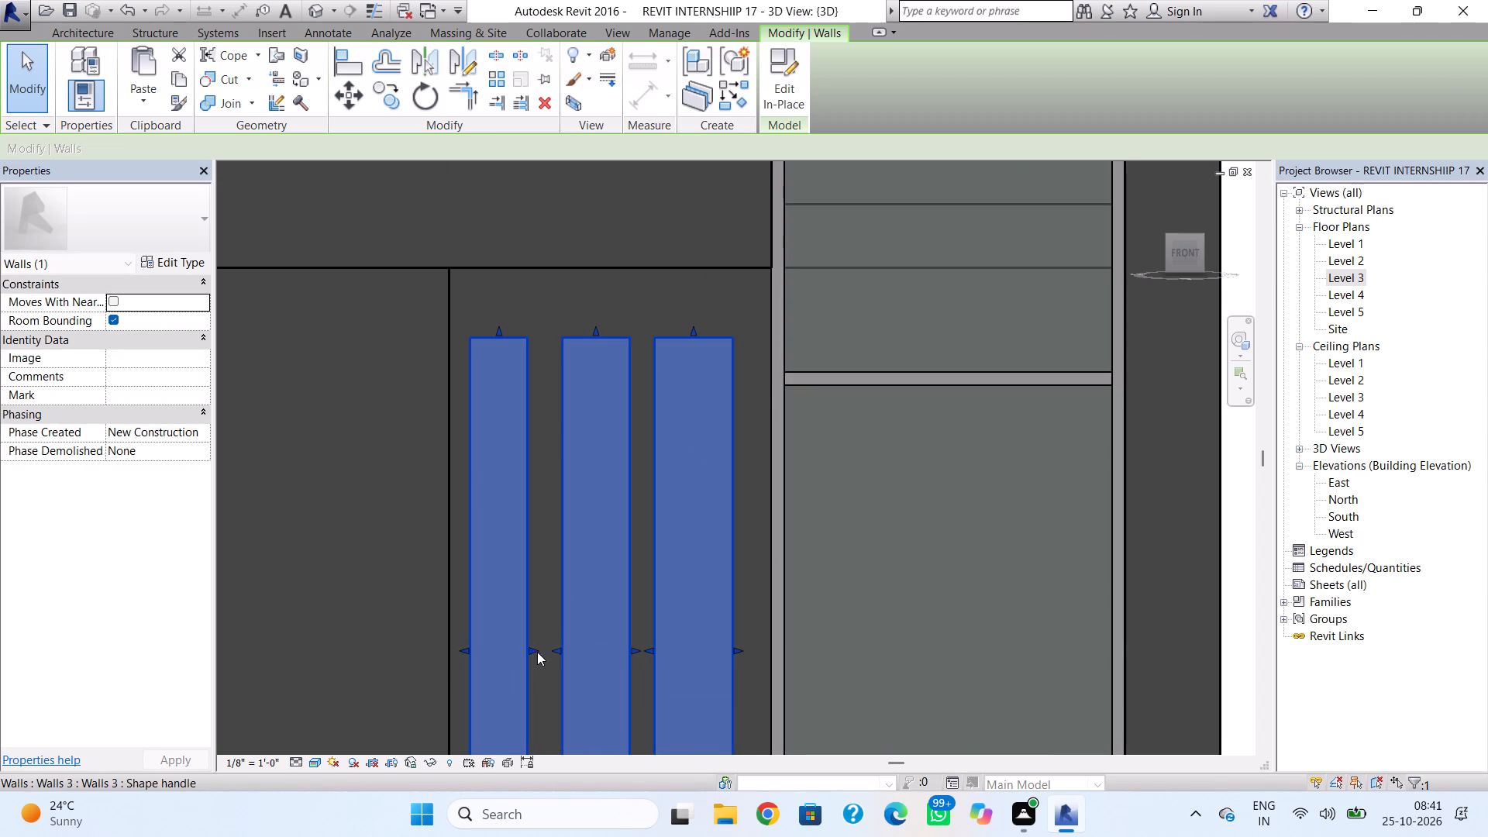
click(553, 651)
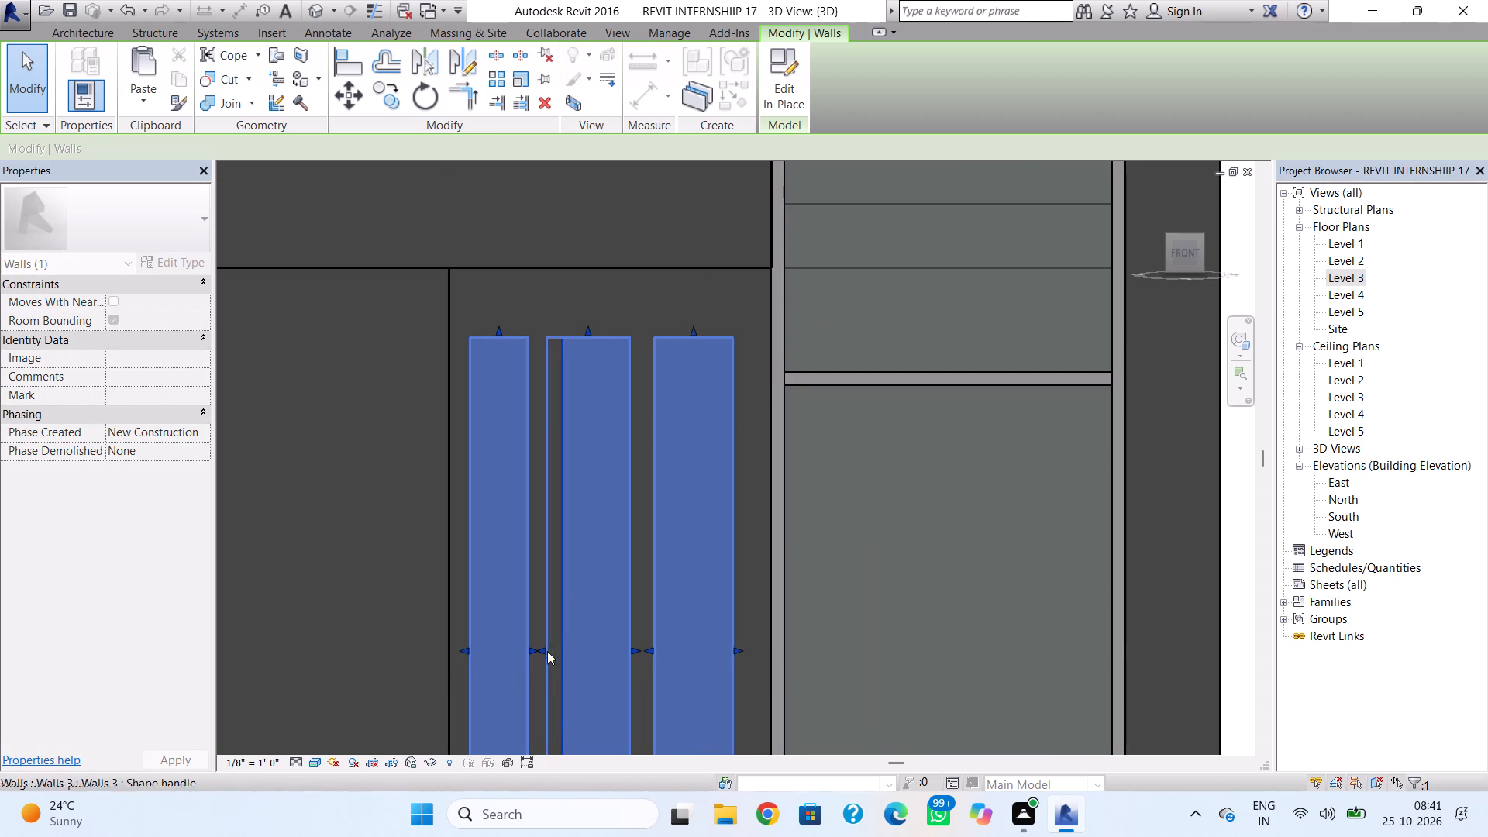
drag(635, 649, 611, 650)
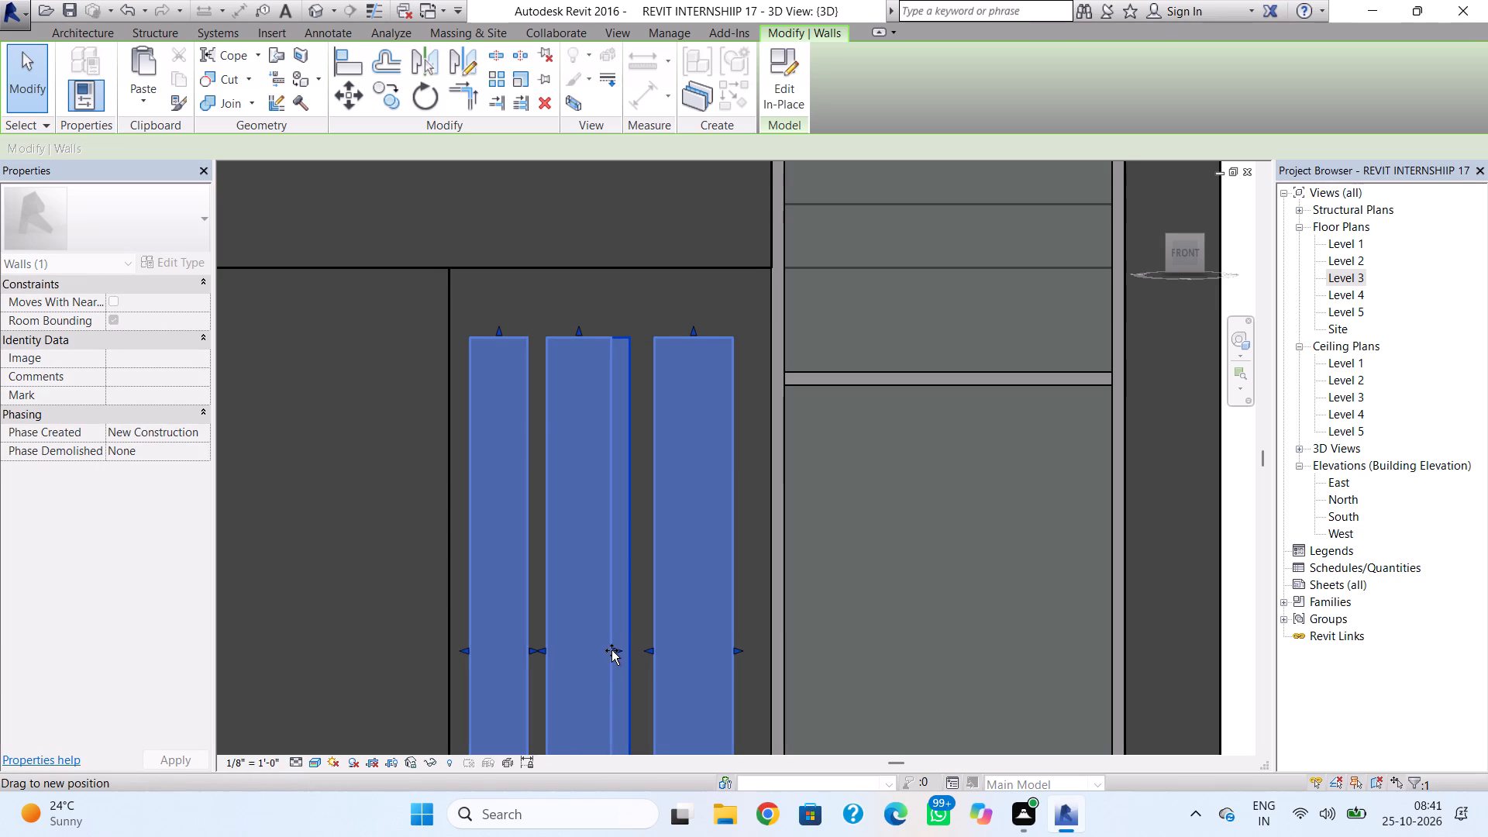
drag(611, 650, 610, 650)
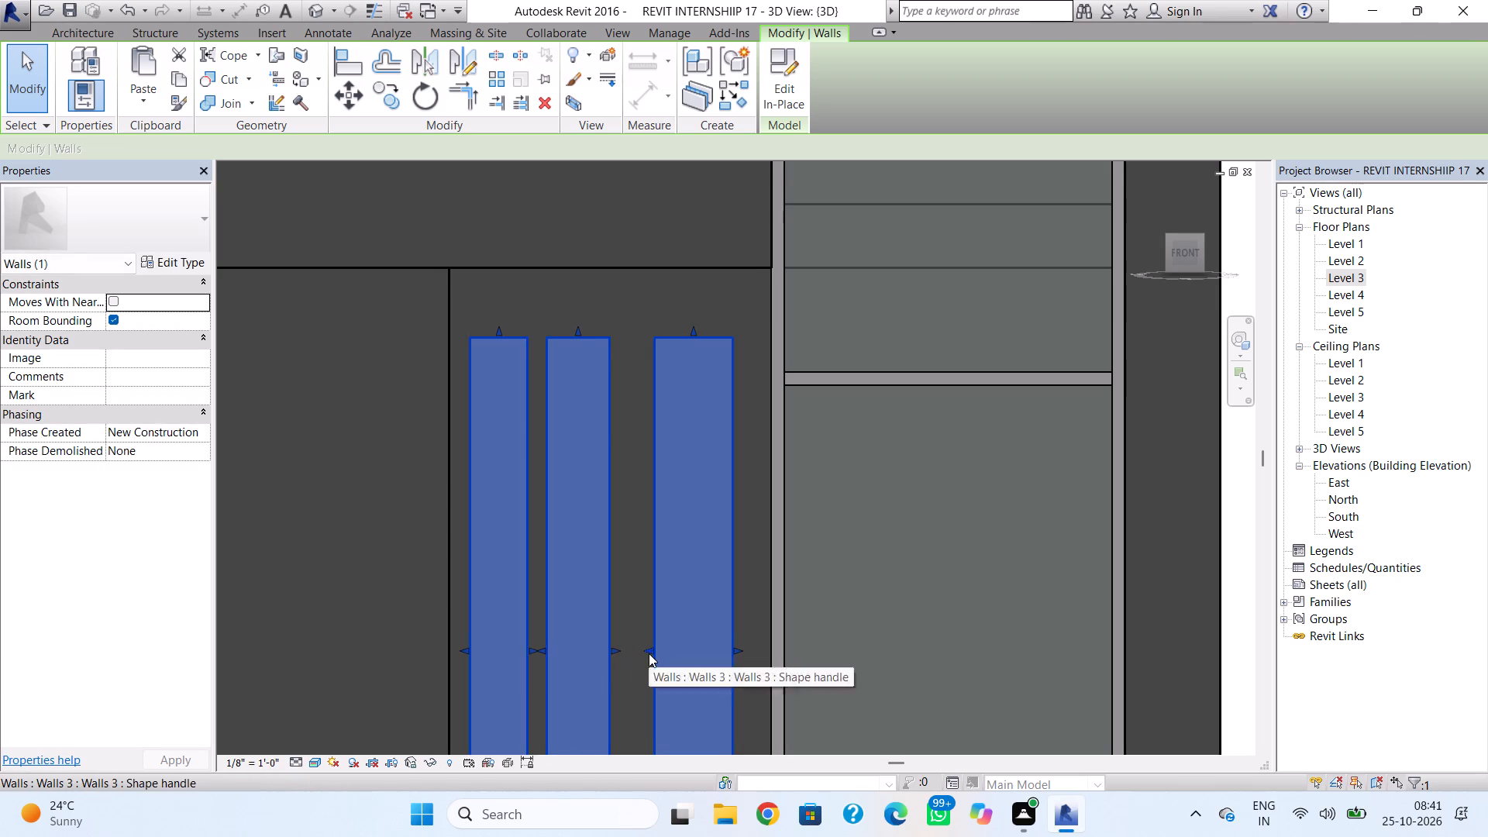
drag(649, 653, 635, 653)
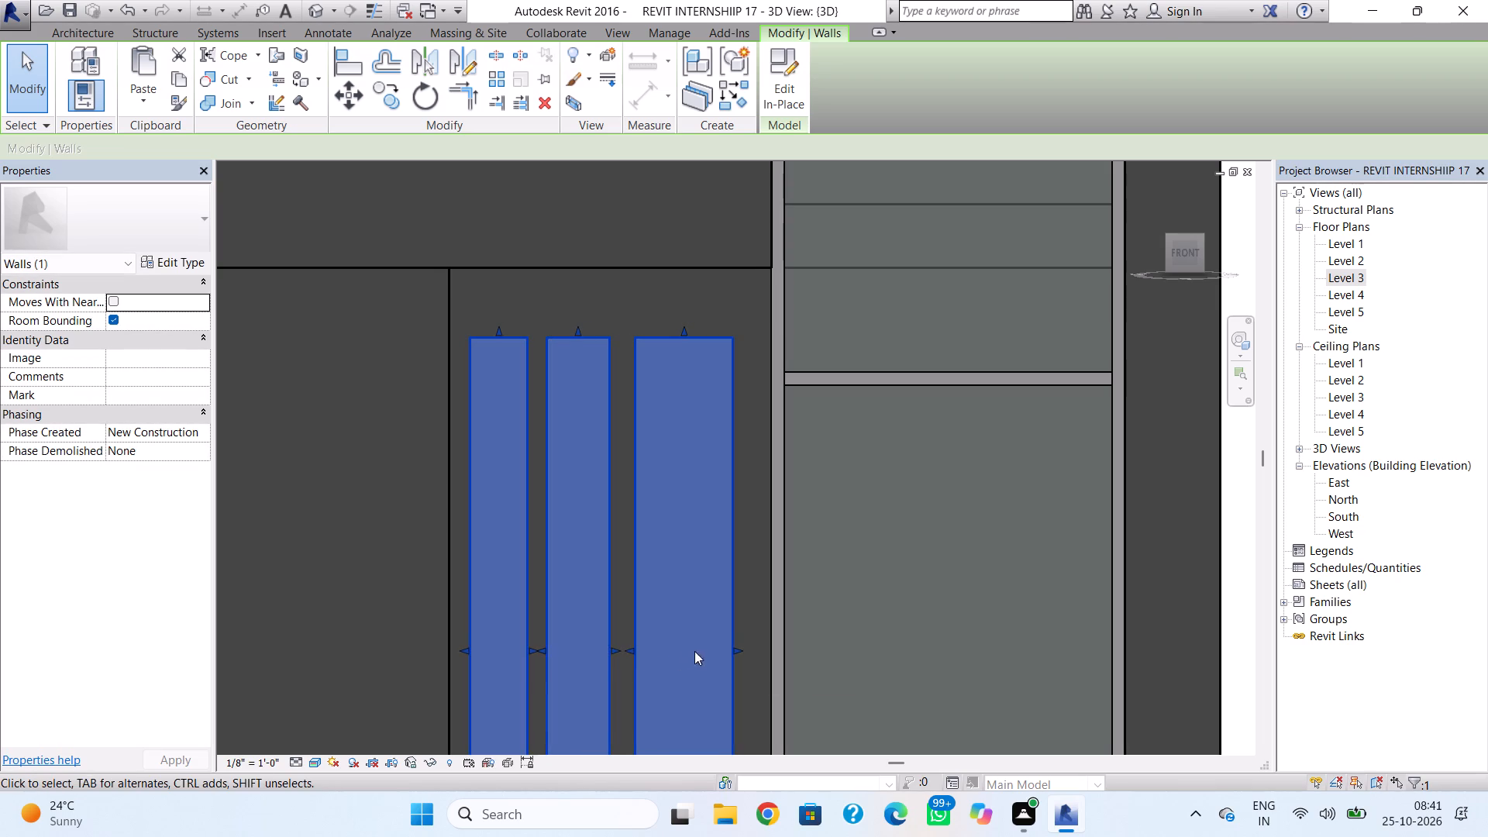
drag(734, 652, 692, 656)
Fine-tune the middle lower strip's edge nearest the curtain wall and both long edges of the third strip.
scroll(708, 659, down, 3)
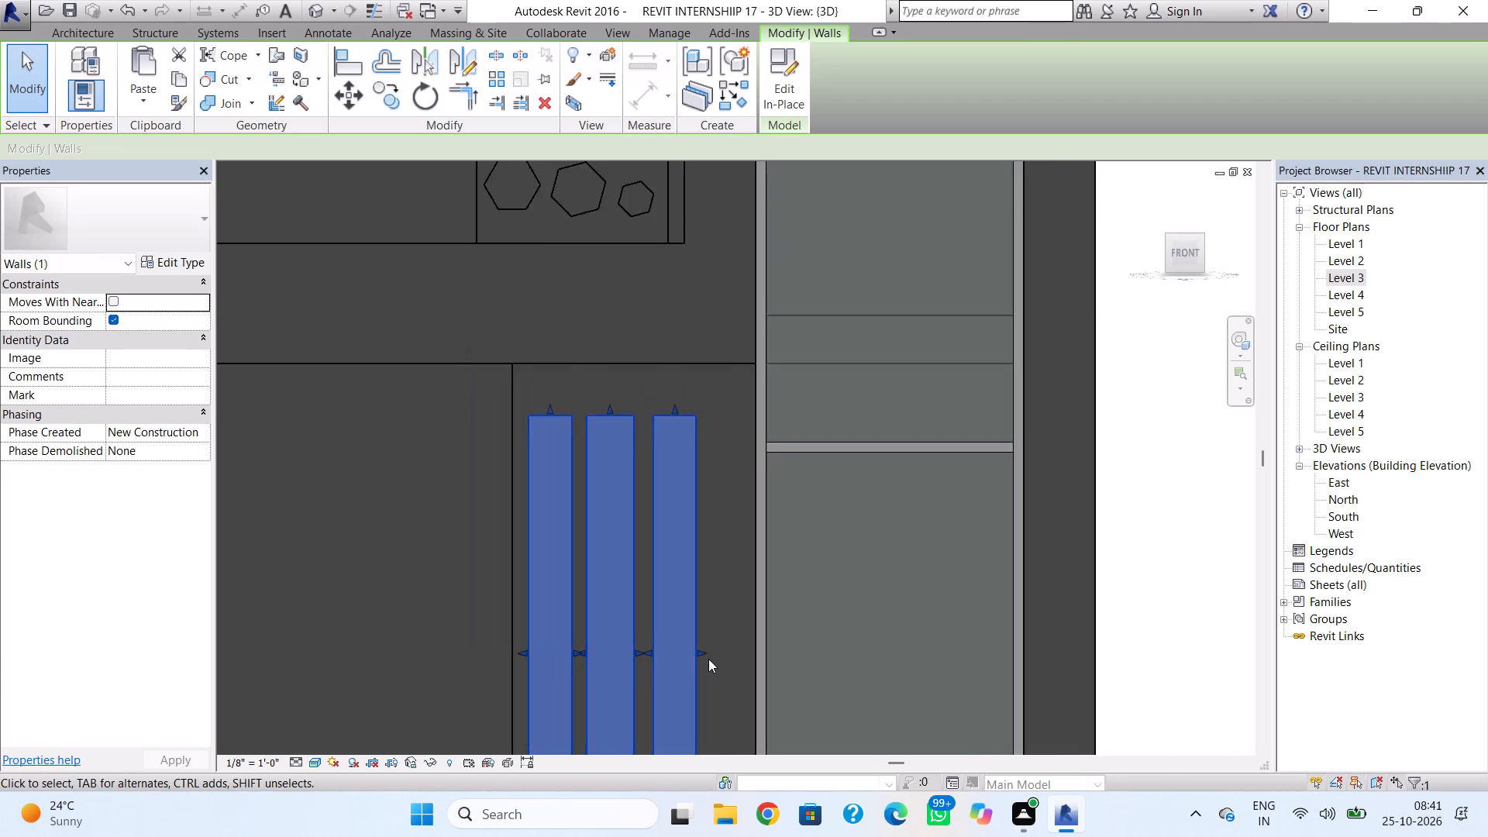
scroll(645, 652, up, 4)
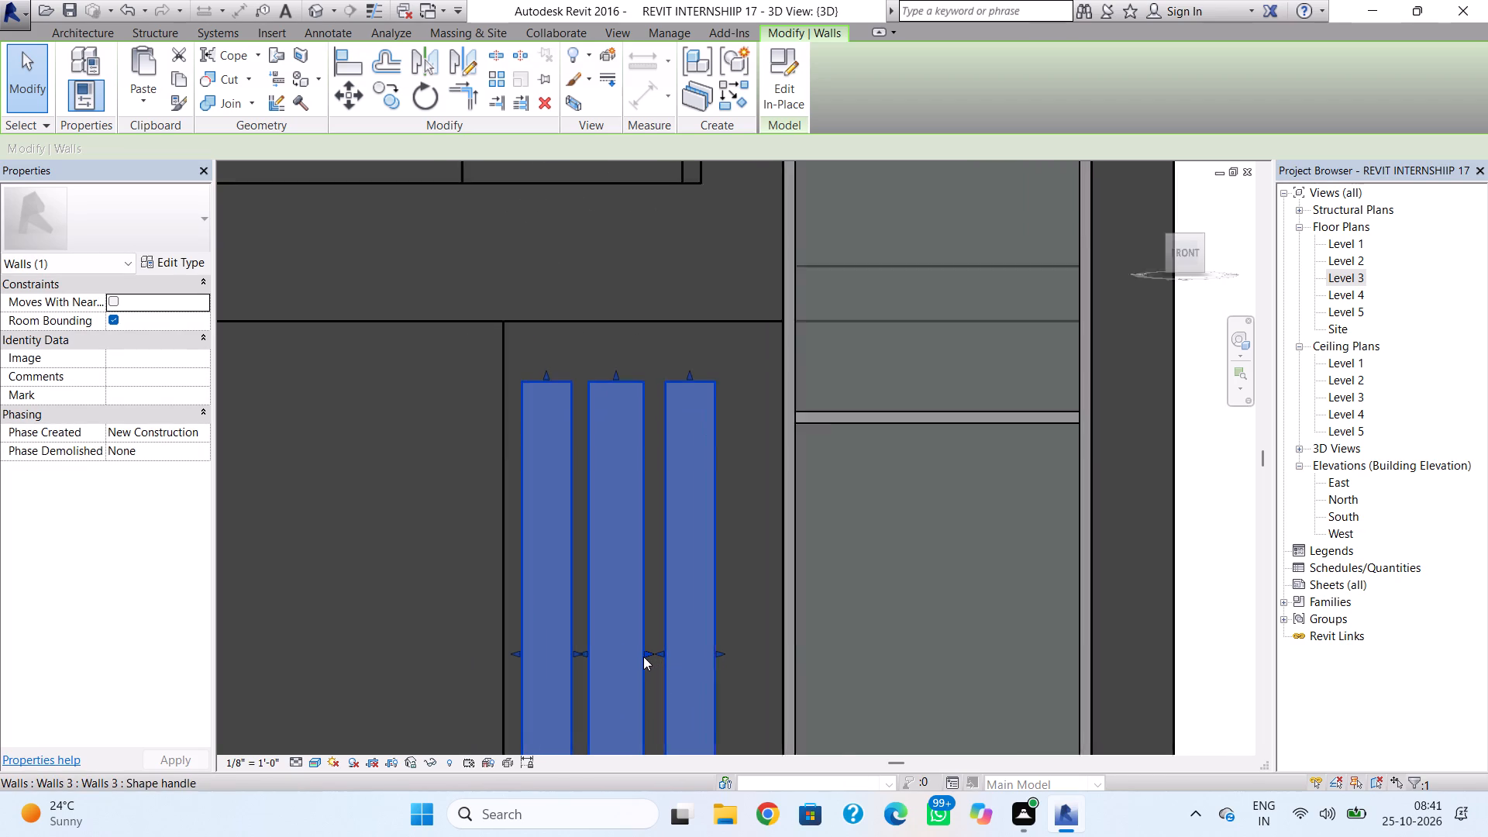
click(643, 656)
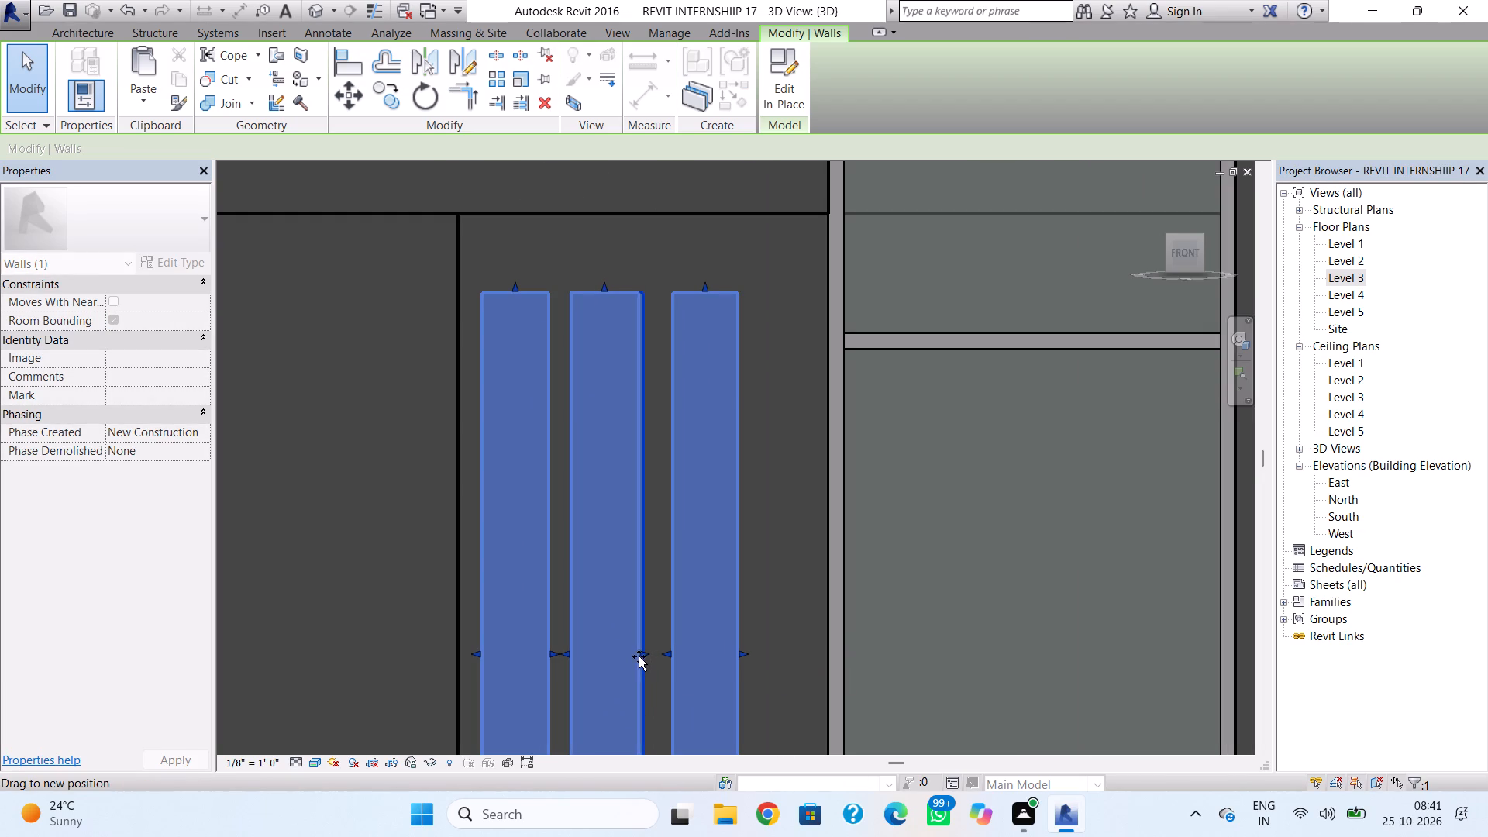
click(668, 653)
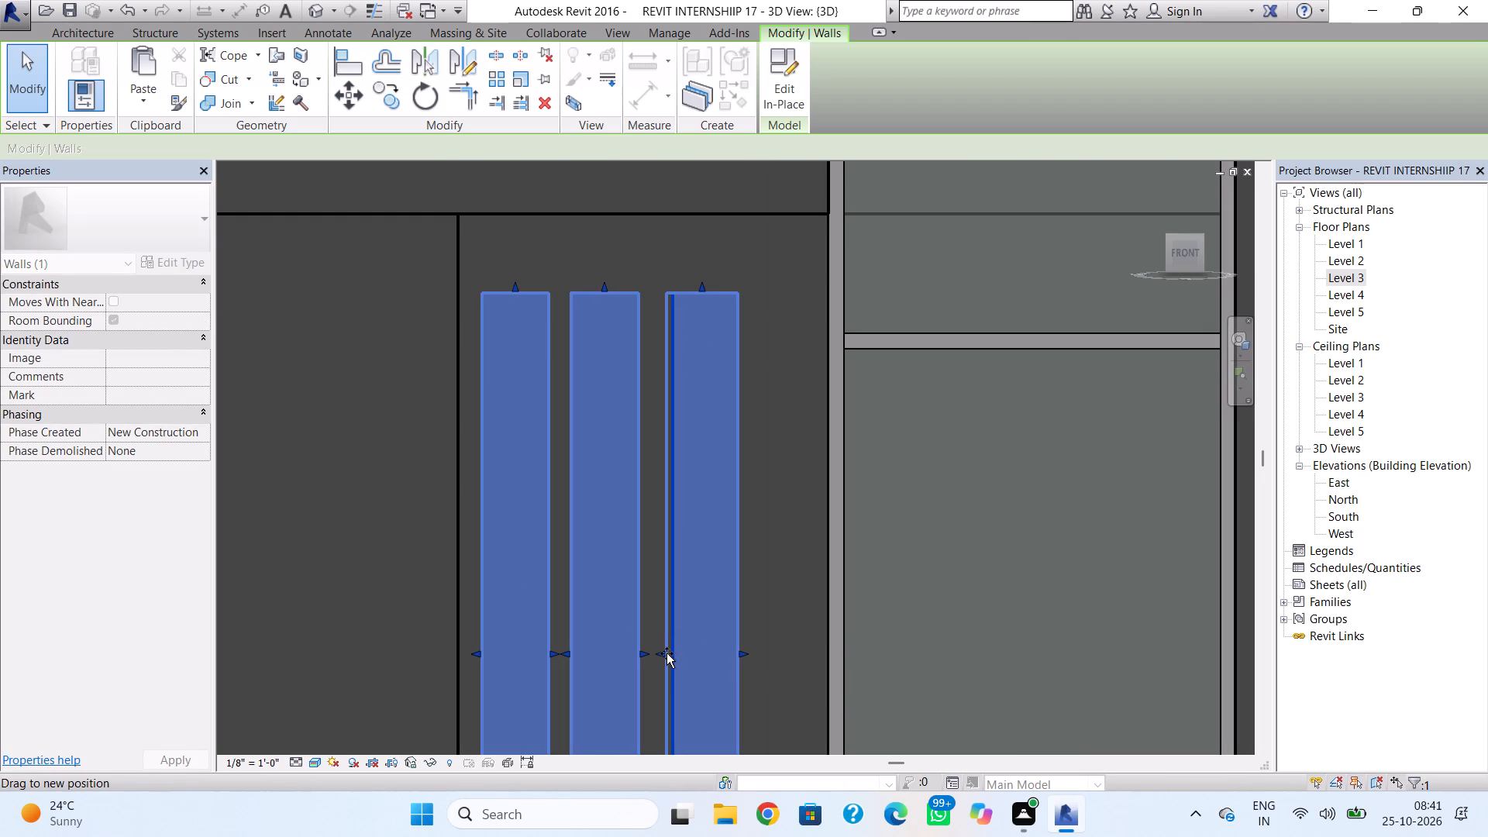
click(741, 655)
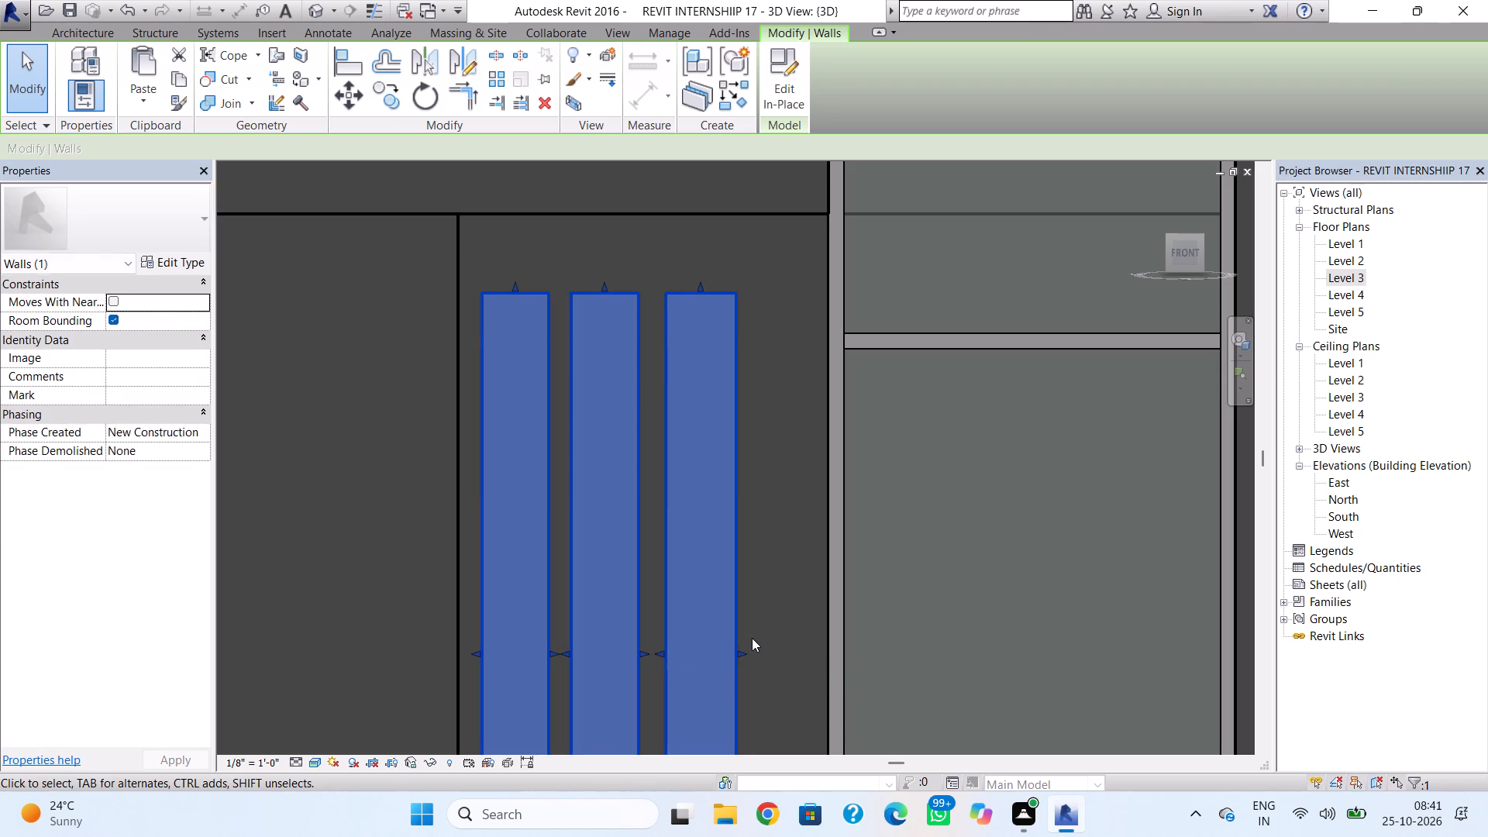
Examine the adjusted lower strips and the whole facade from an angled 3D view.
click(752, 638)
right_drag(616, 505, 787, 539)
shift+right_drag(702, 543, 824, 626)
scroll(820, 613, down, 4)
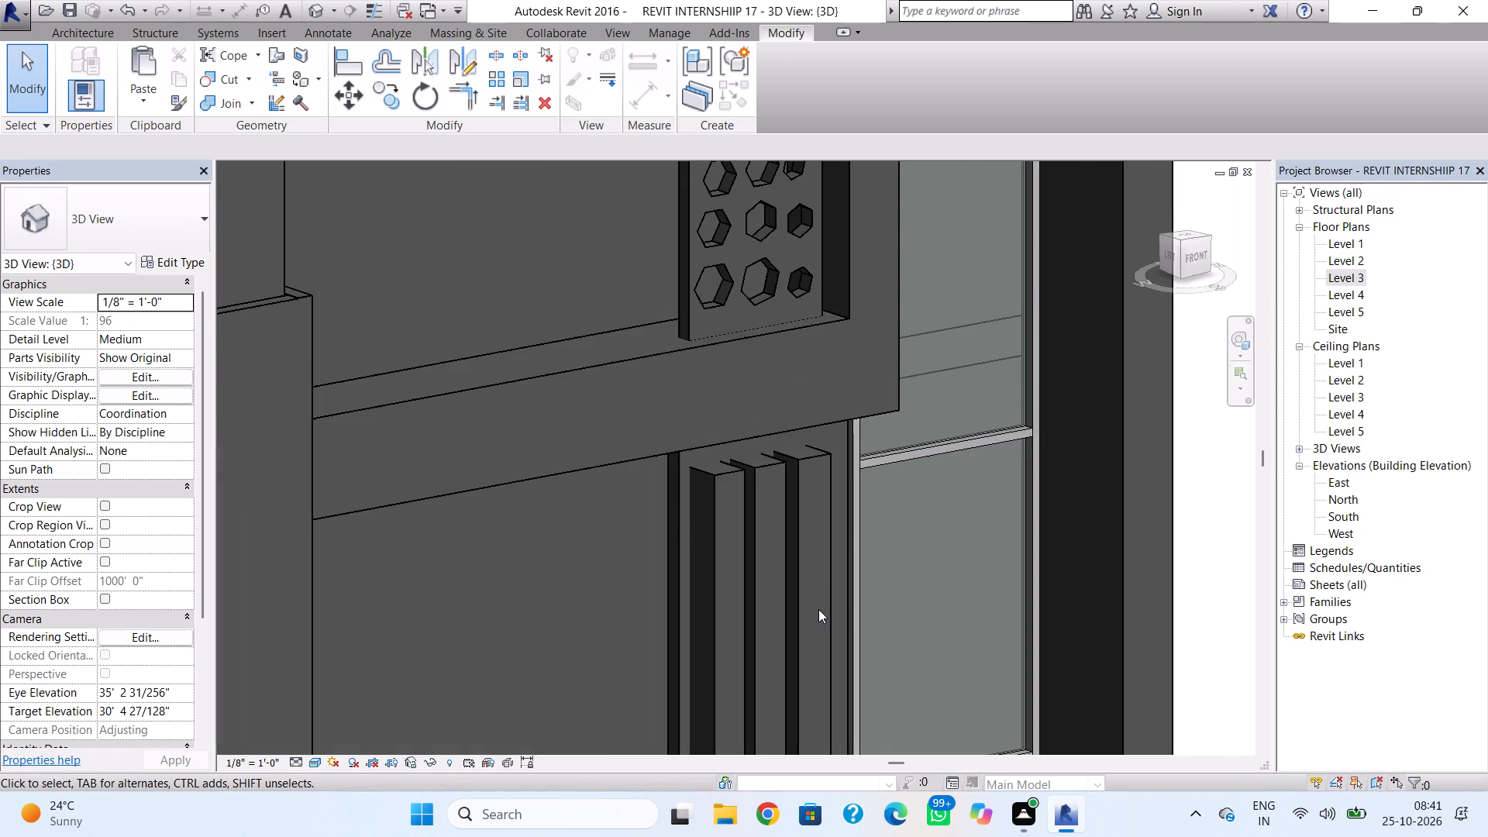
scroll(818, 598, down, 8)
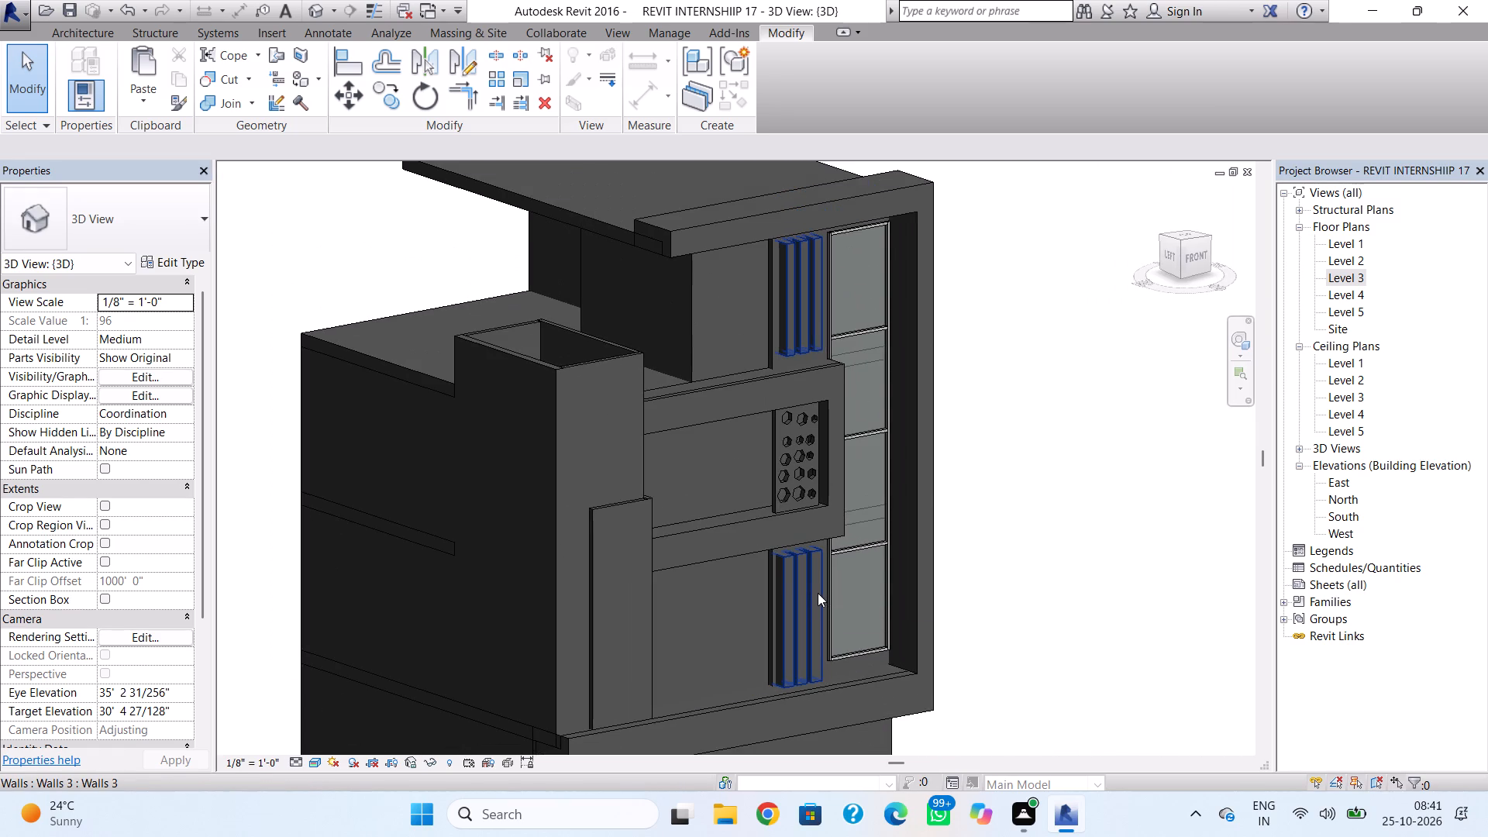
key(Escape)
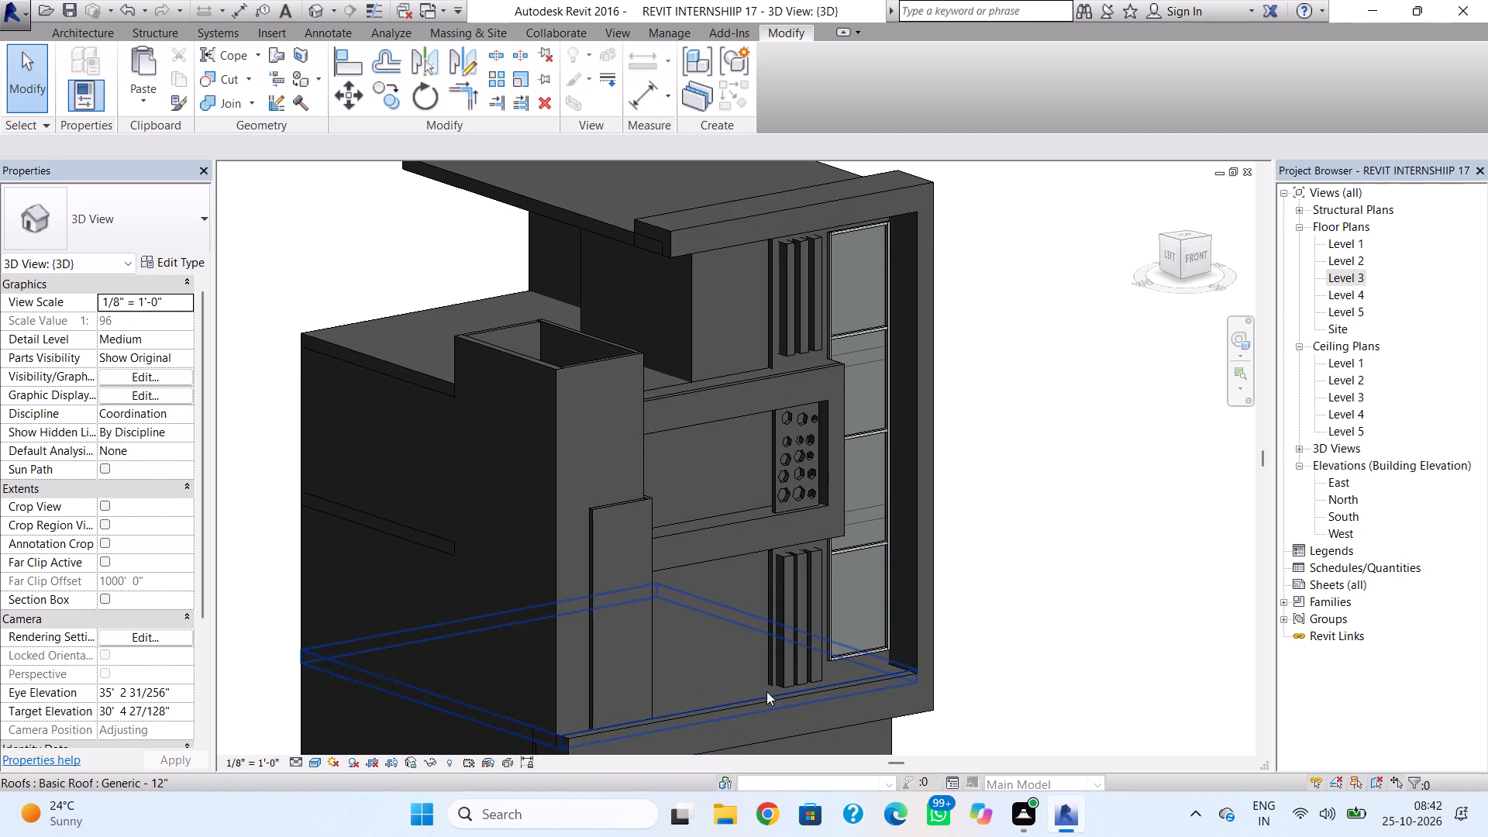
scroll(756, 694, down, 1)
middle_drag(758, 688, 757, 605)
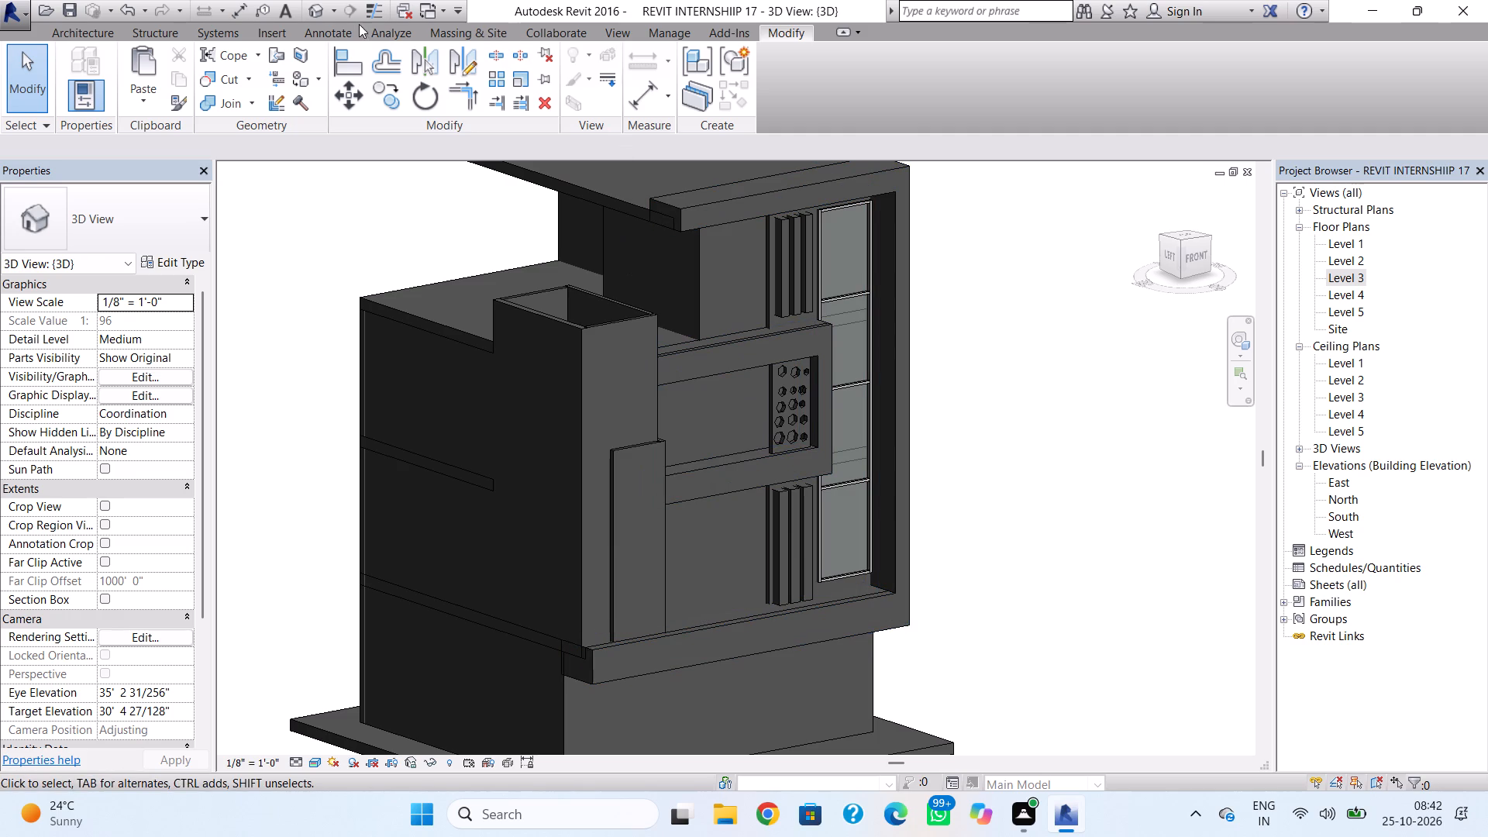
Start a railing path sketch with straight lines in the Level 2 floor plan, at the front ledge.
drag(95, 28, 104, 33)
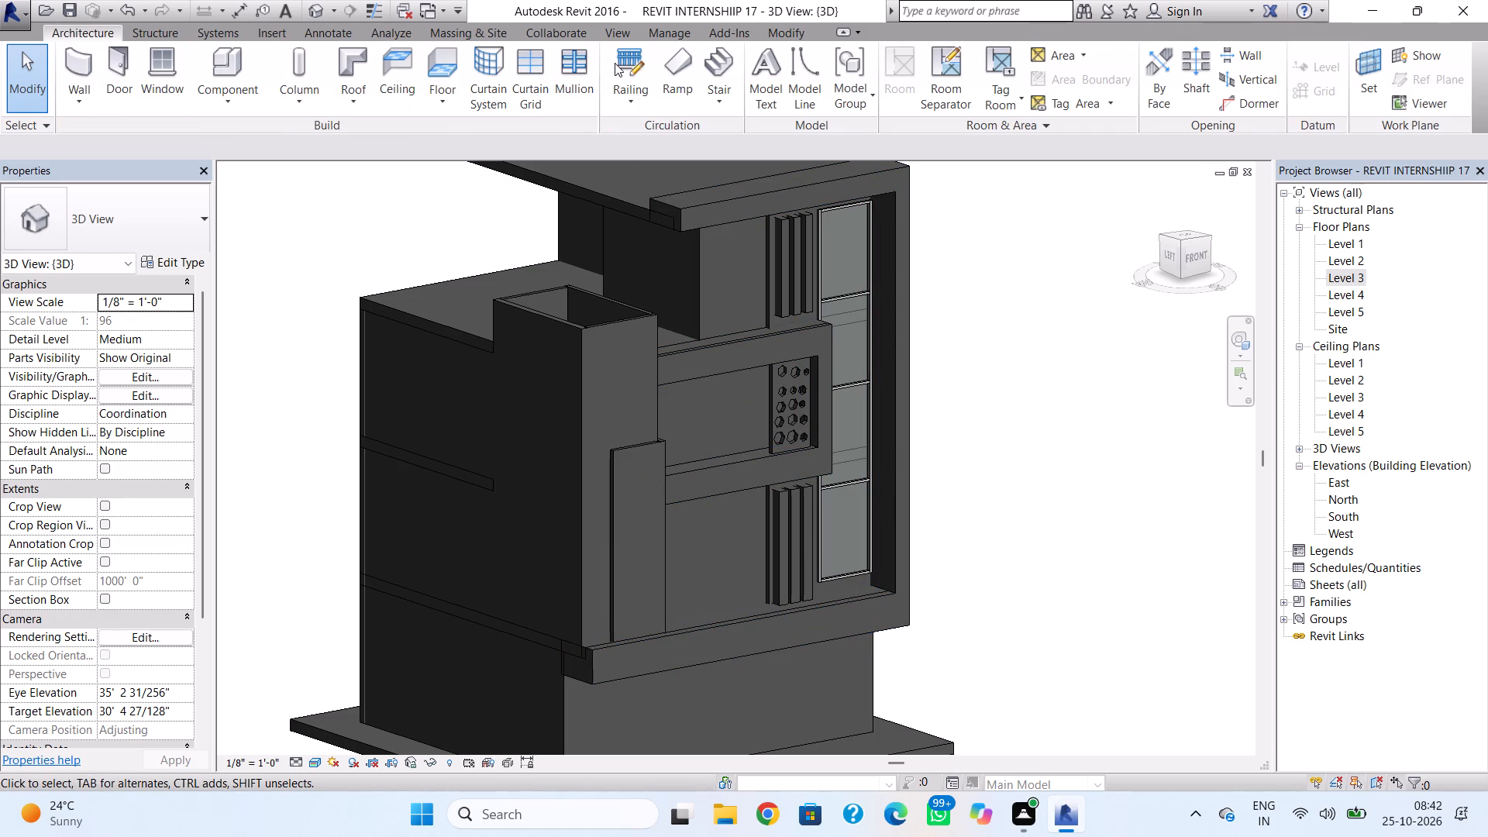
click(615, 63)
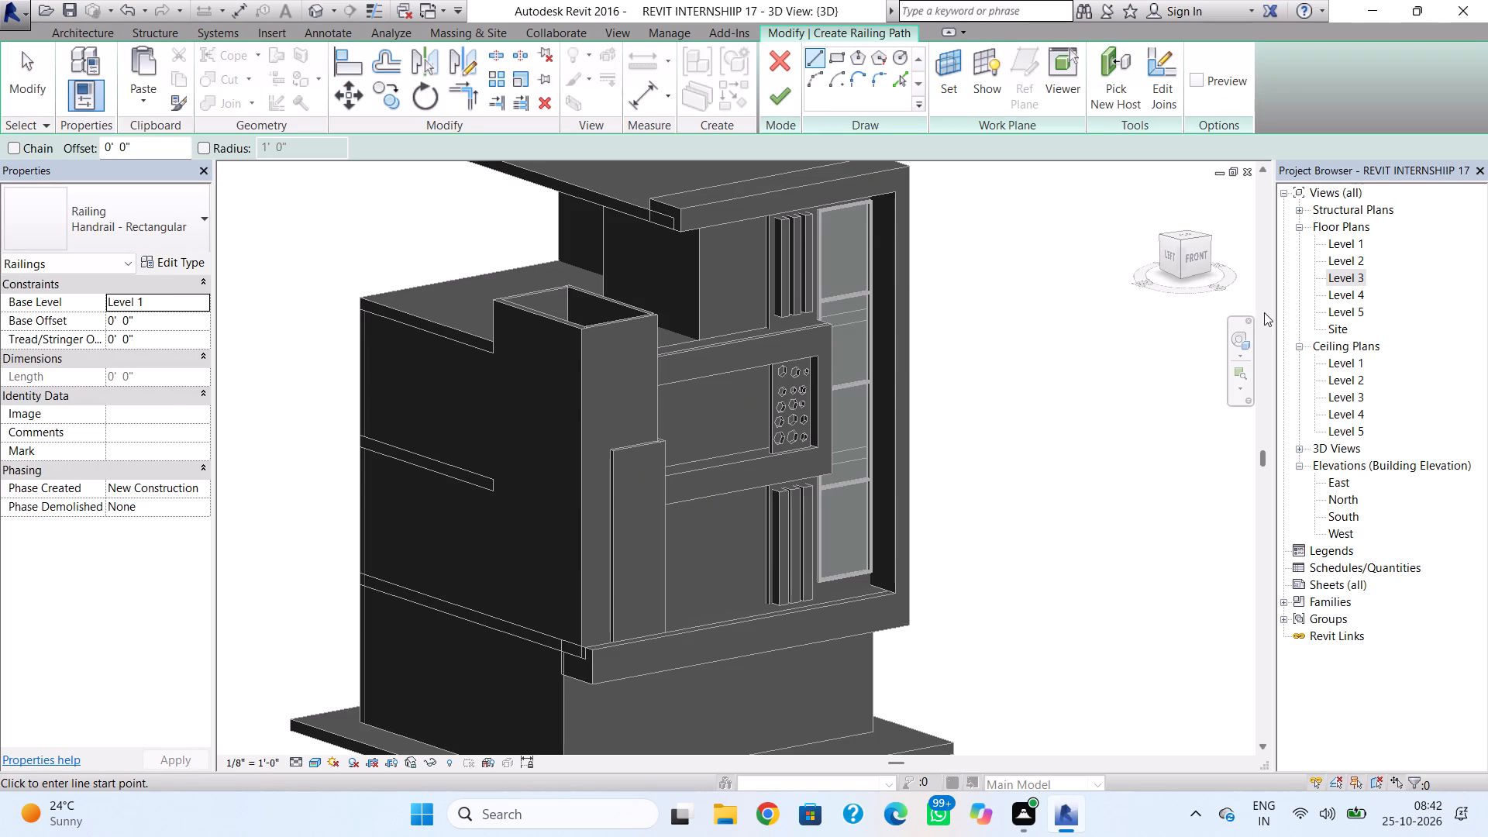
double_click(1354, 261)
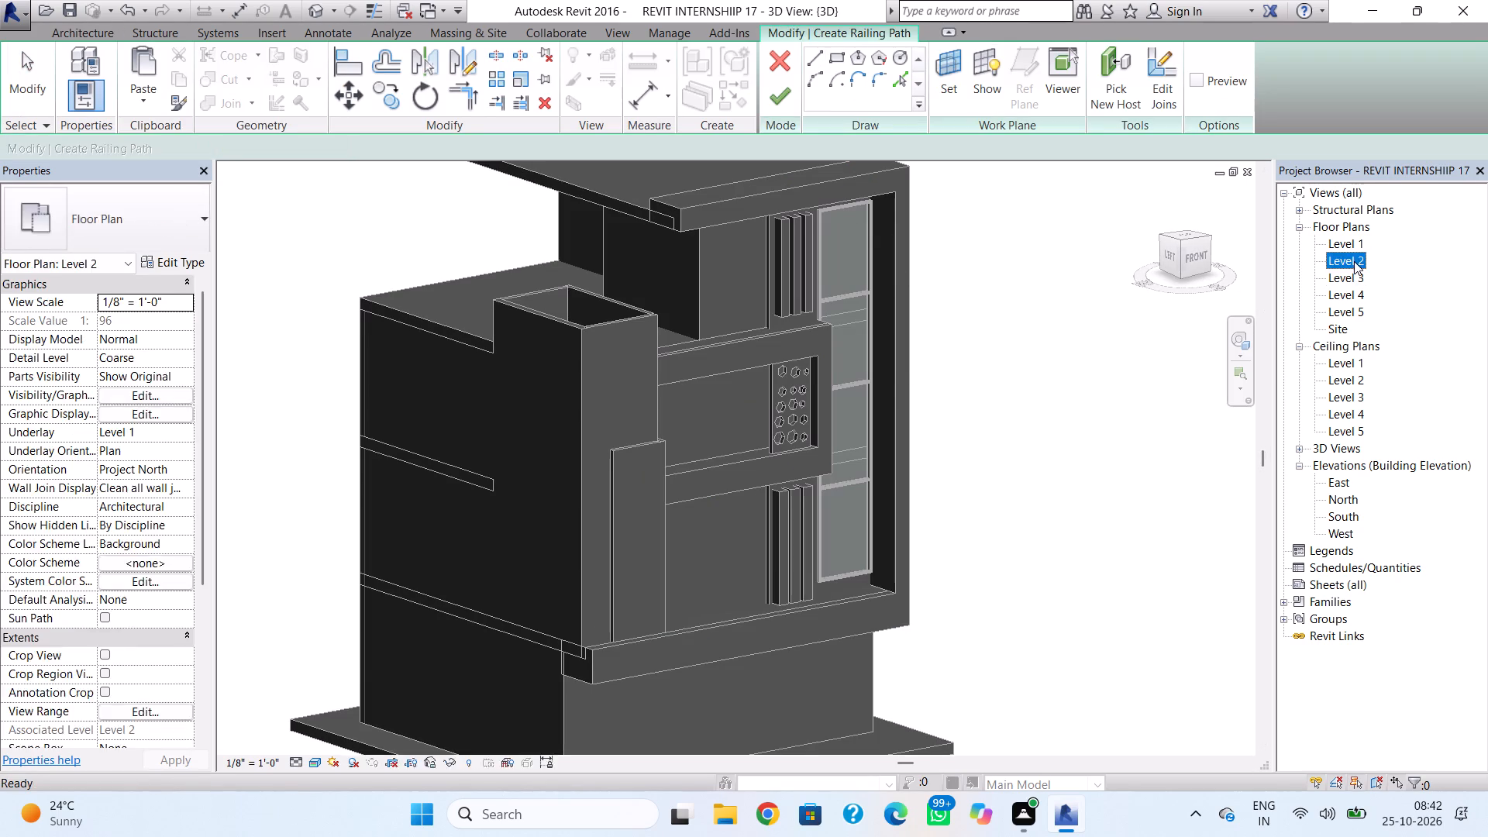
scroll(935, 422, down, 4)
scroll(806, 503, down, 5)
scroll(735, 532, down, 1)
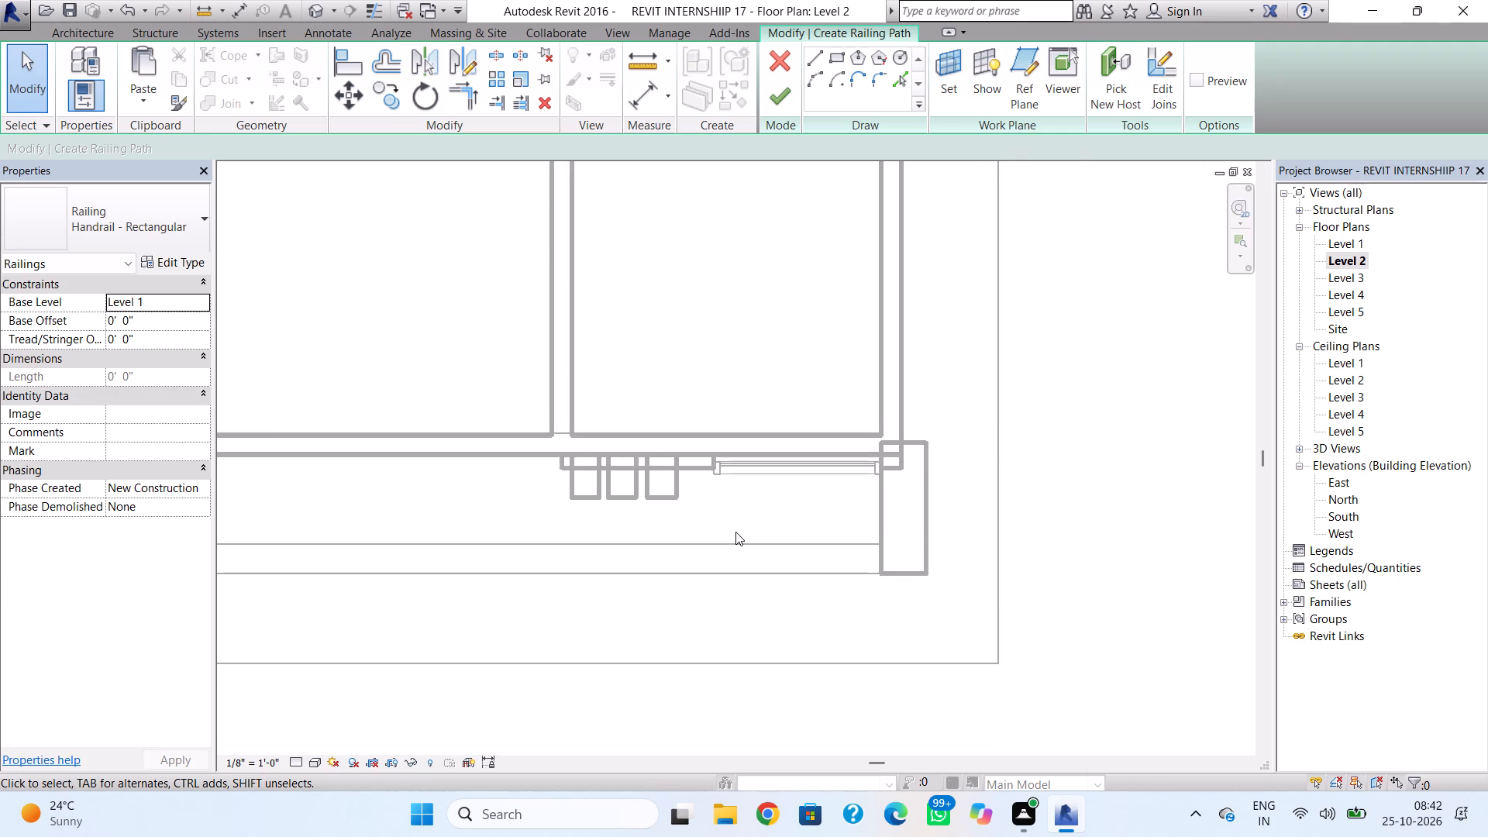
scroll(735, 532, down, 2)
middle_drag(873, 541, 1017, 559)
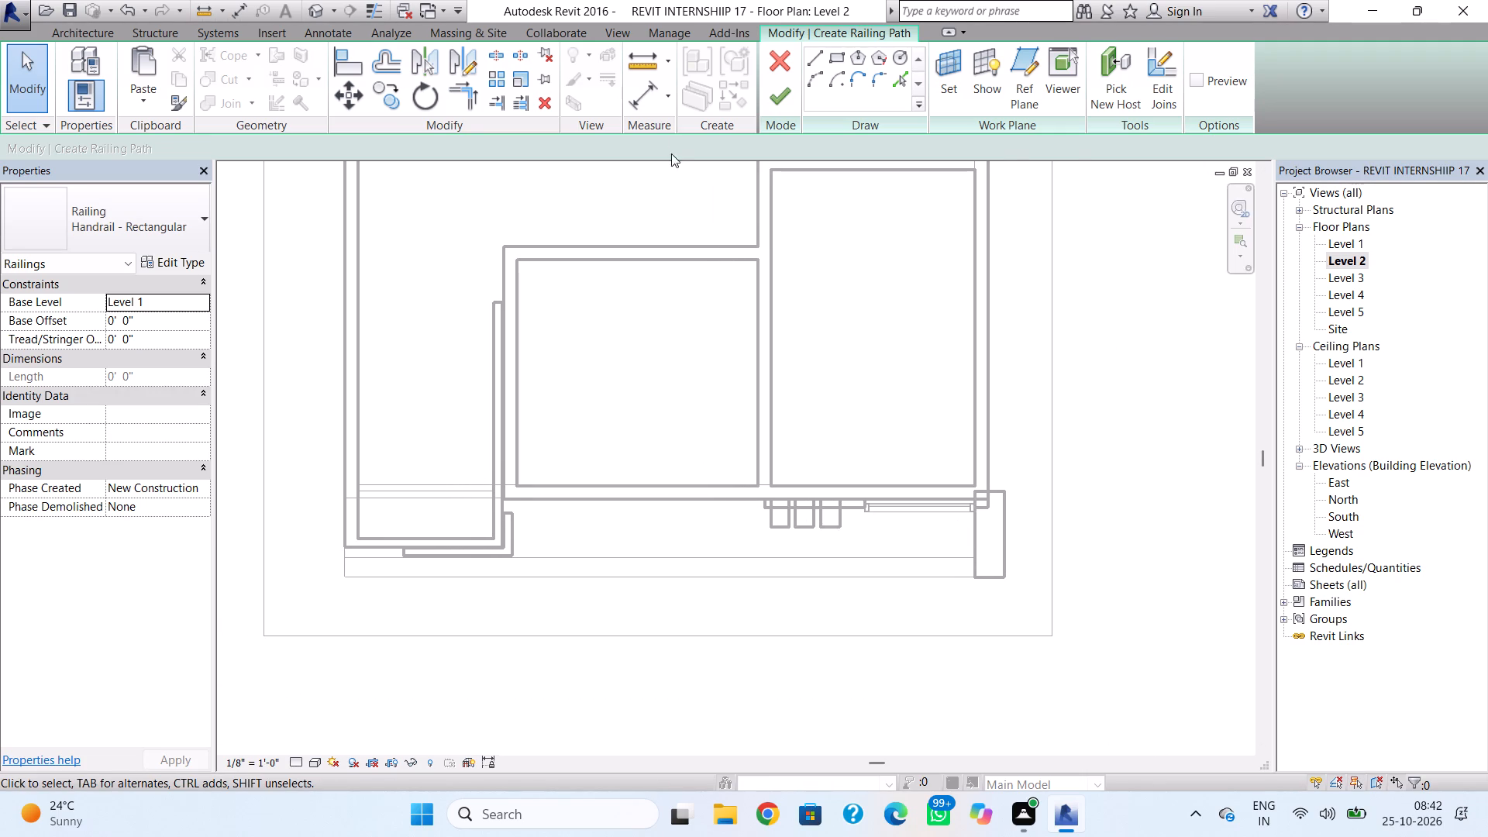
drag(818, 52, 818, 61)
scroll(508, 540, up, 1)
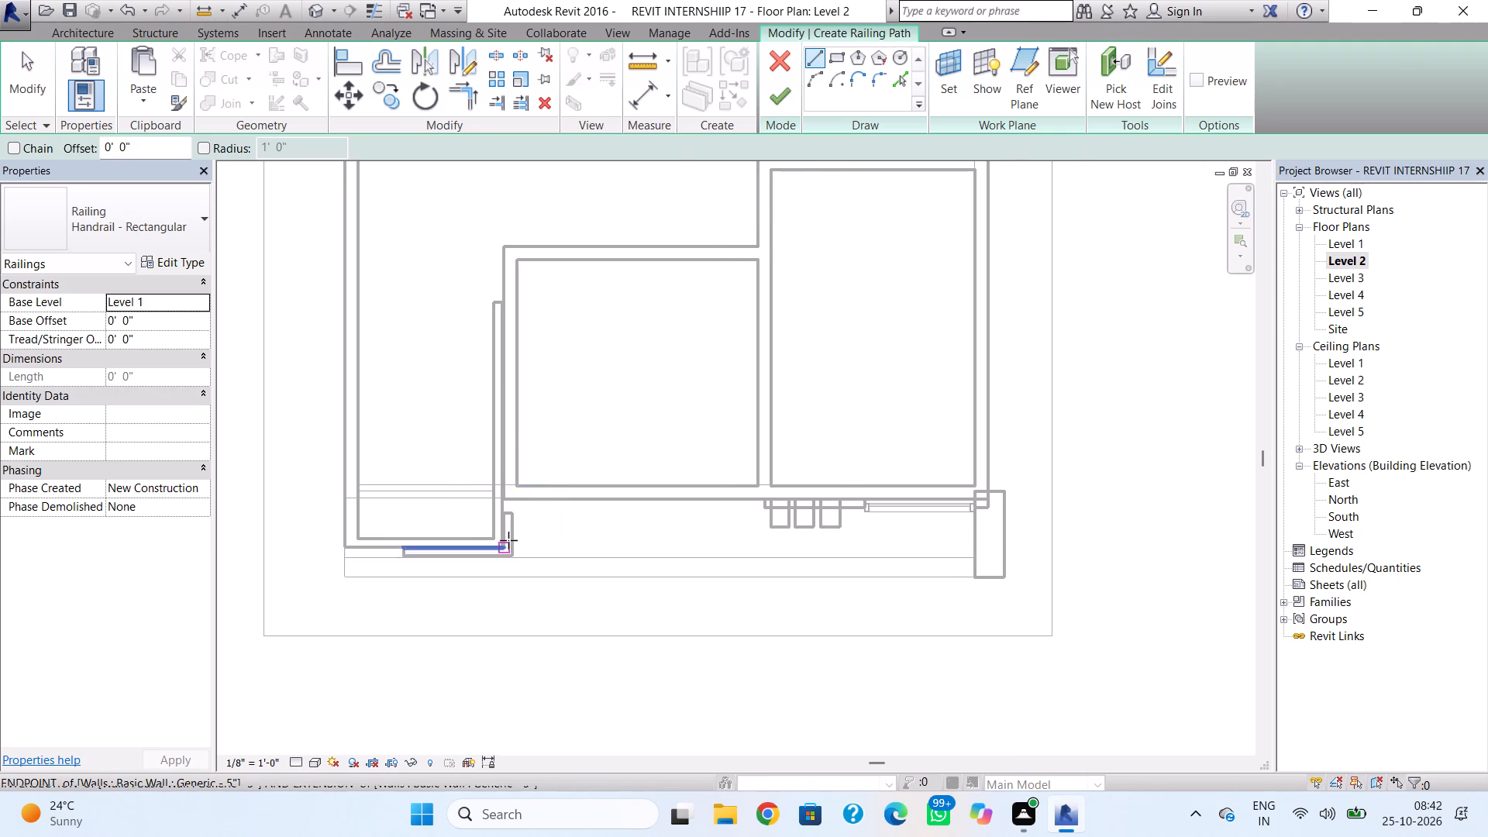
scroll(508, 540, up, 2)
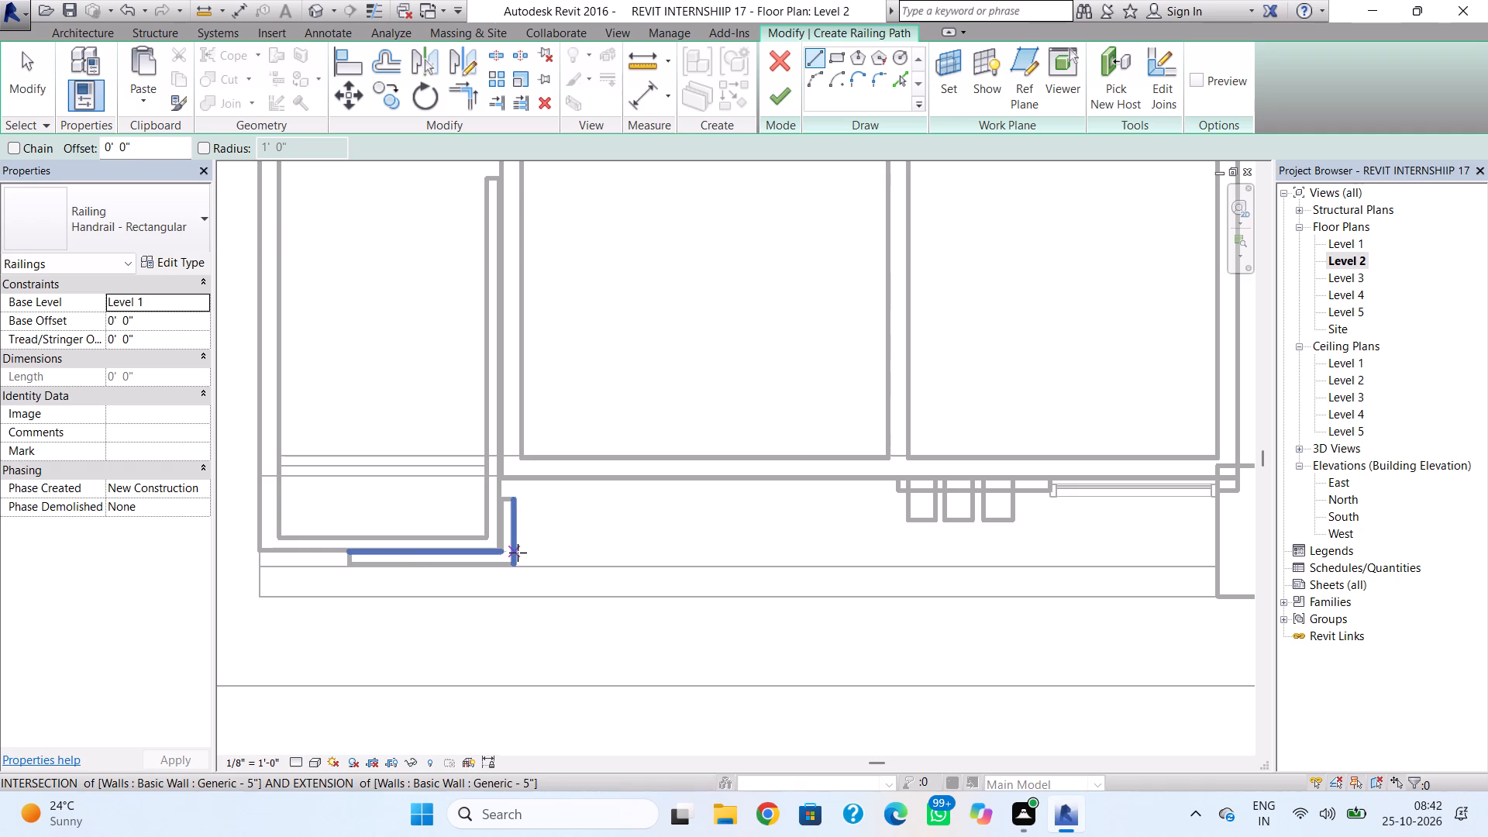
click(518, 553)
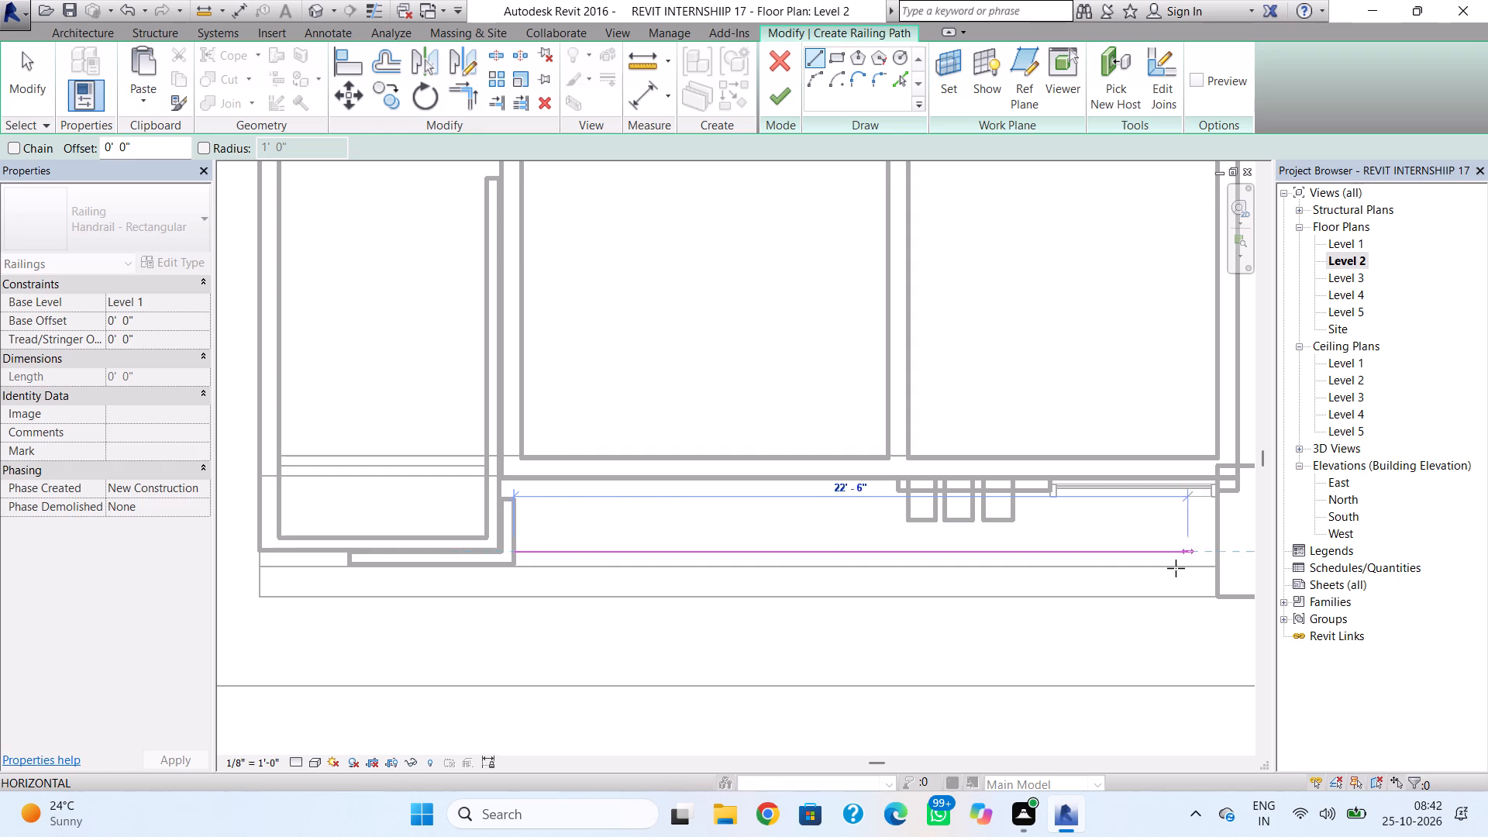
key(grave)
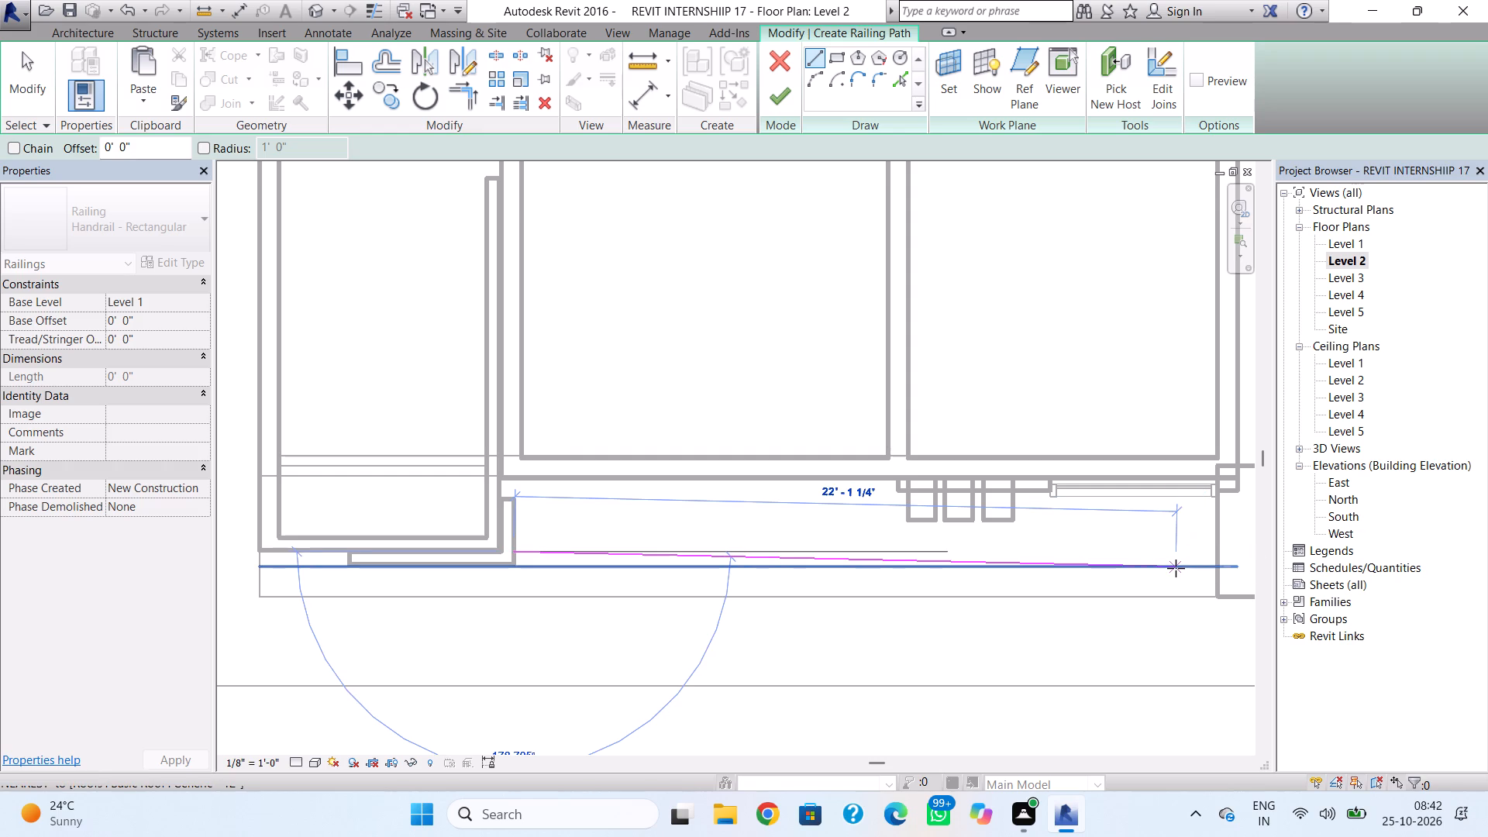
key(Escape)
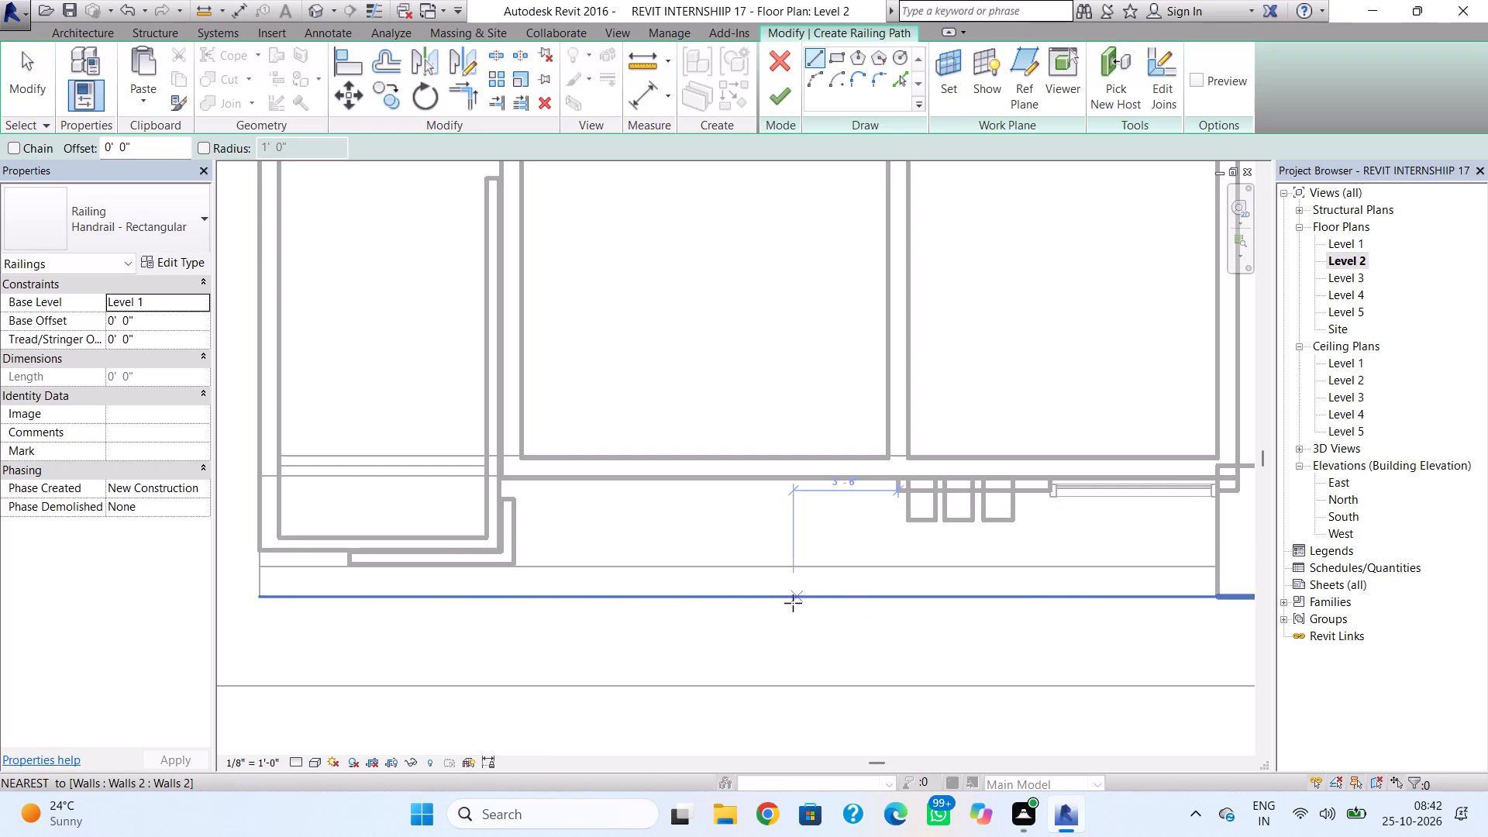
Draw a straight 23' 6" railing path along the front ledge from the L-shaped wall's outer face to the pier beside the curtain wall.
scroll(511, 555, up, 4)
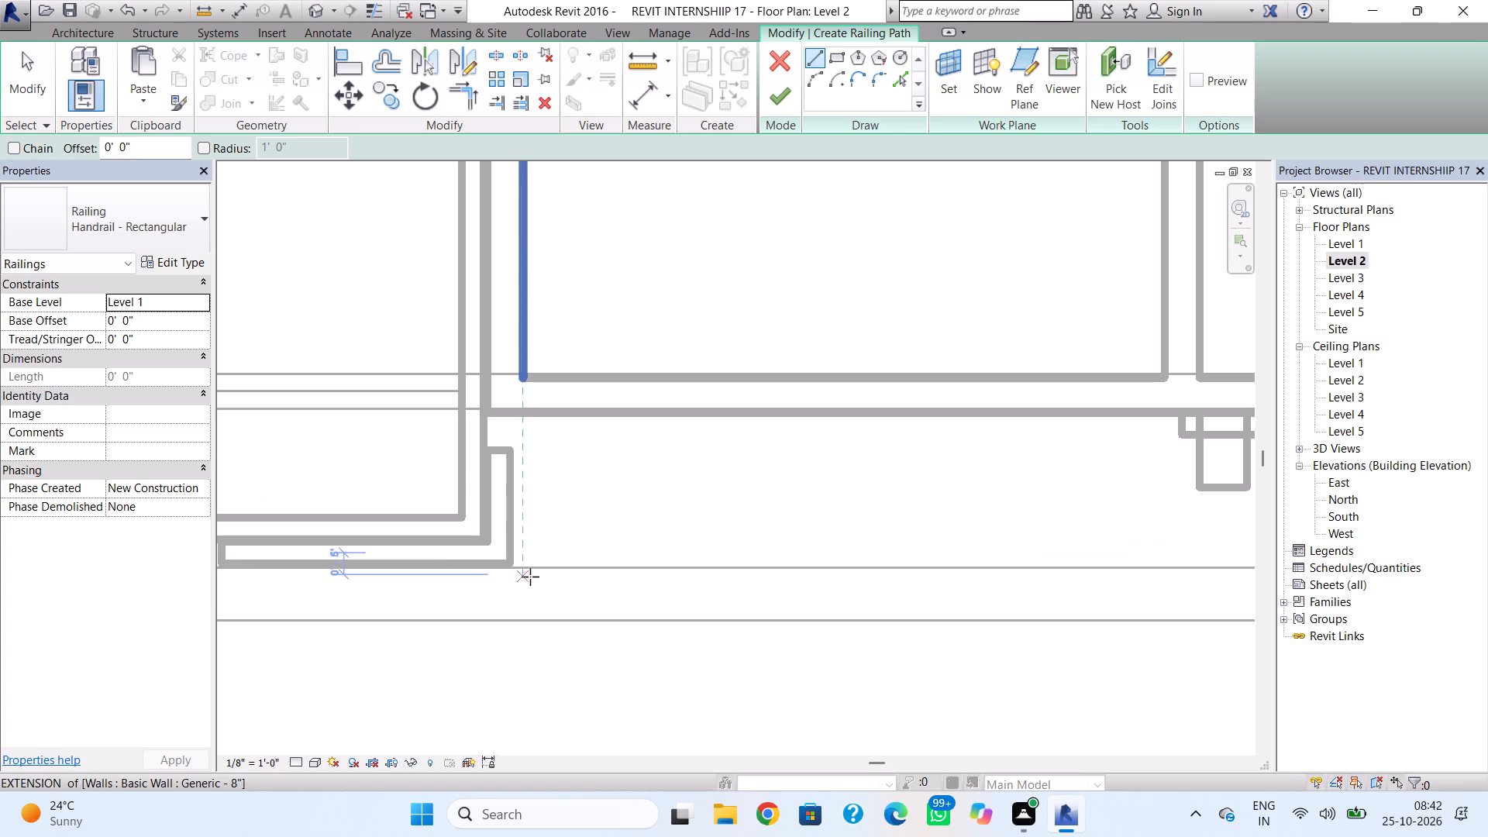
click(512, 553)
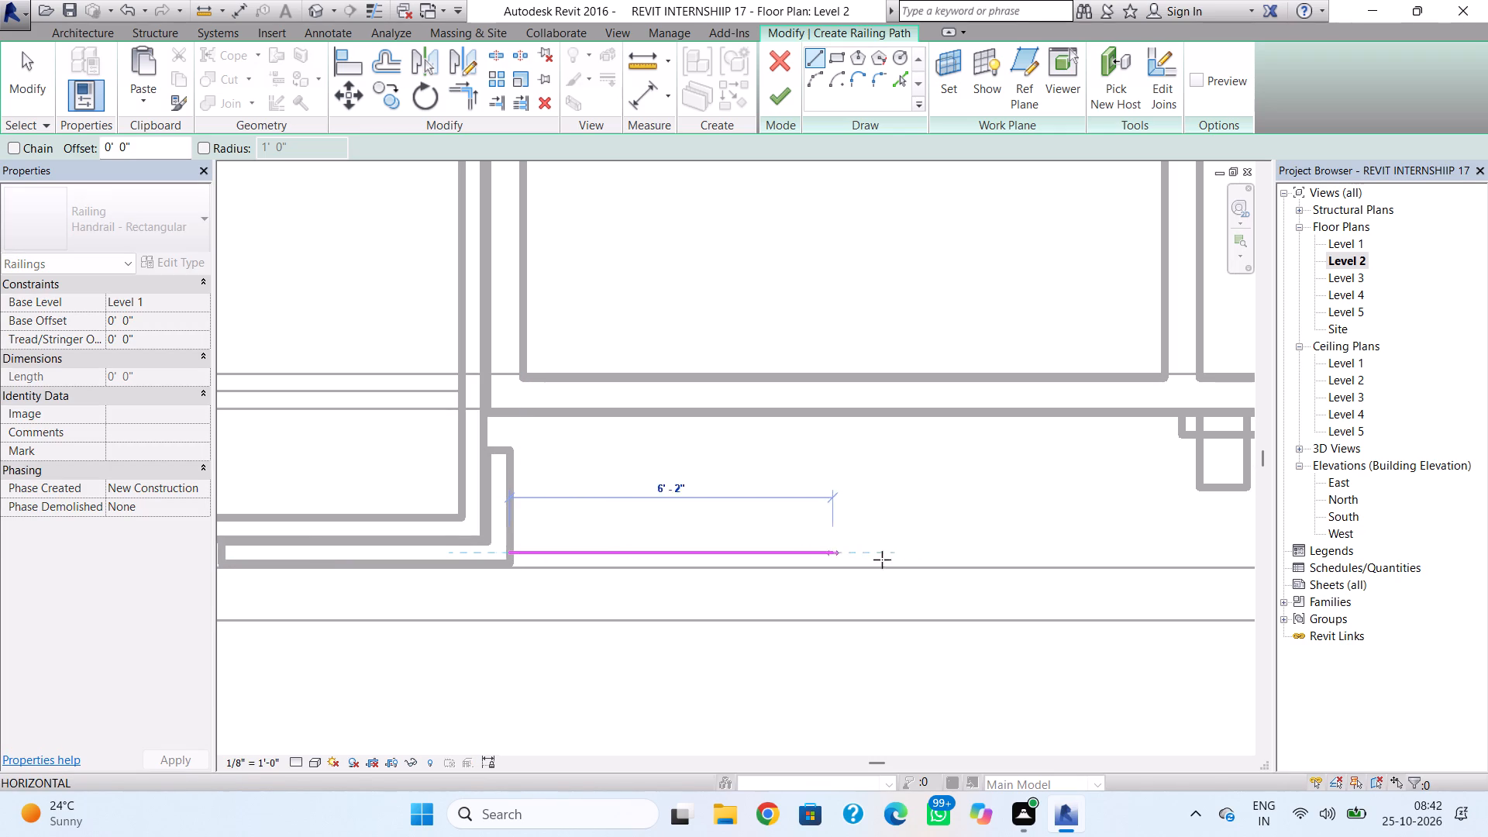
scroll(970, 556, down, 1)
middle_drag(970, 556, 762, 515)
scroll(974, 546, down, 2)
middle_drag(980, 543, 963, 550)
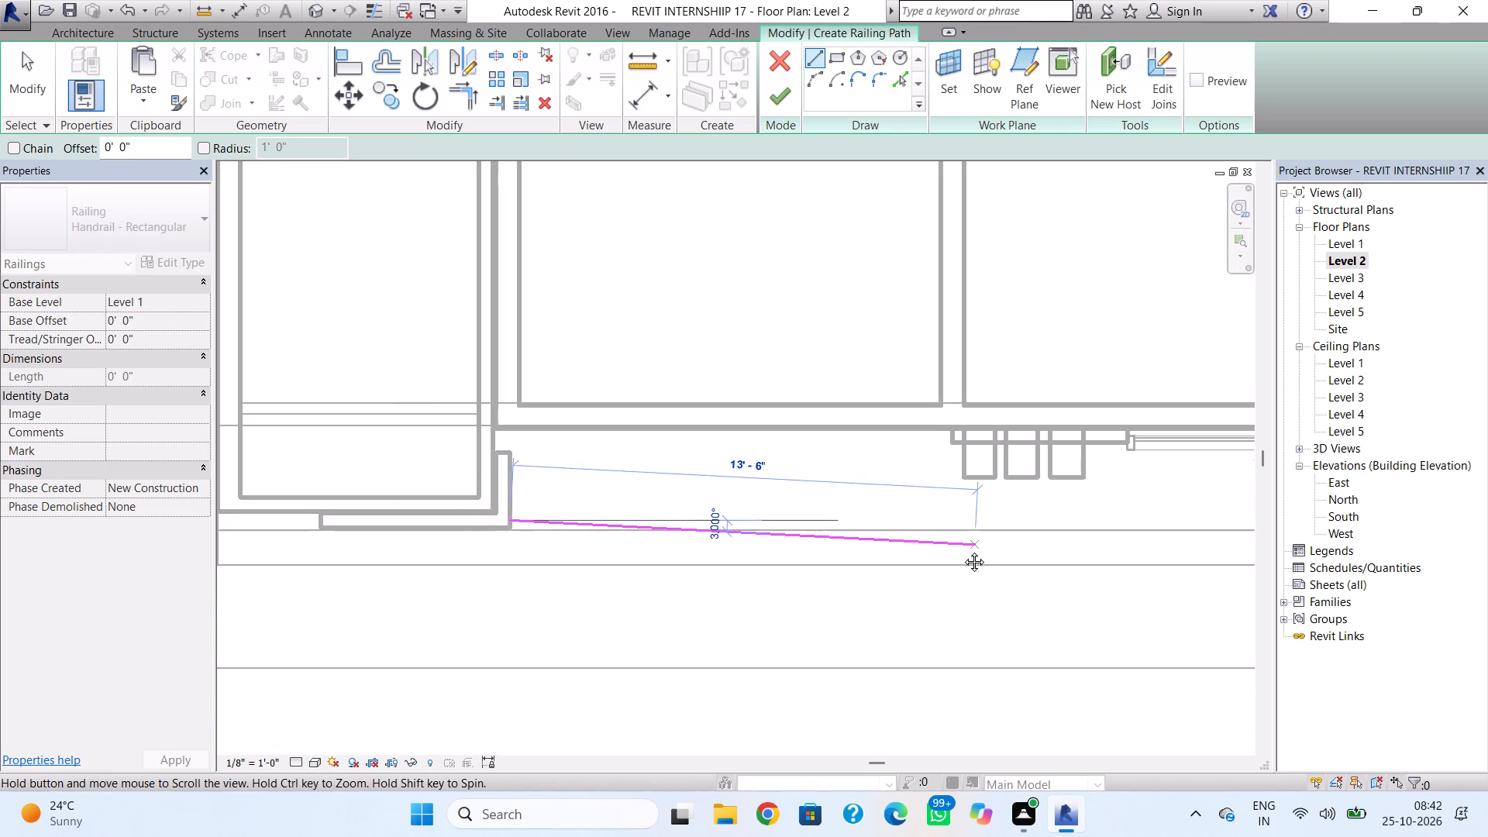
middle_drag(963, 550, 722, 594)
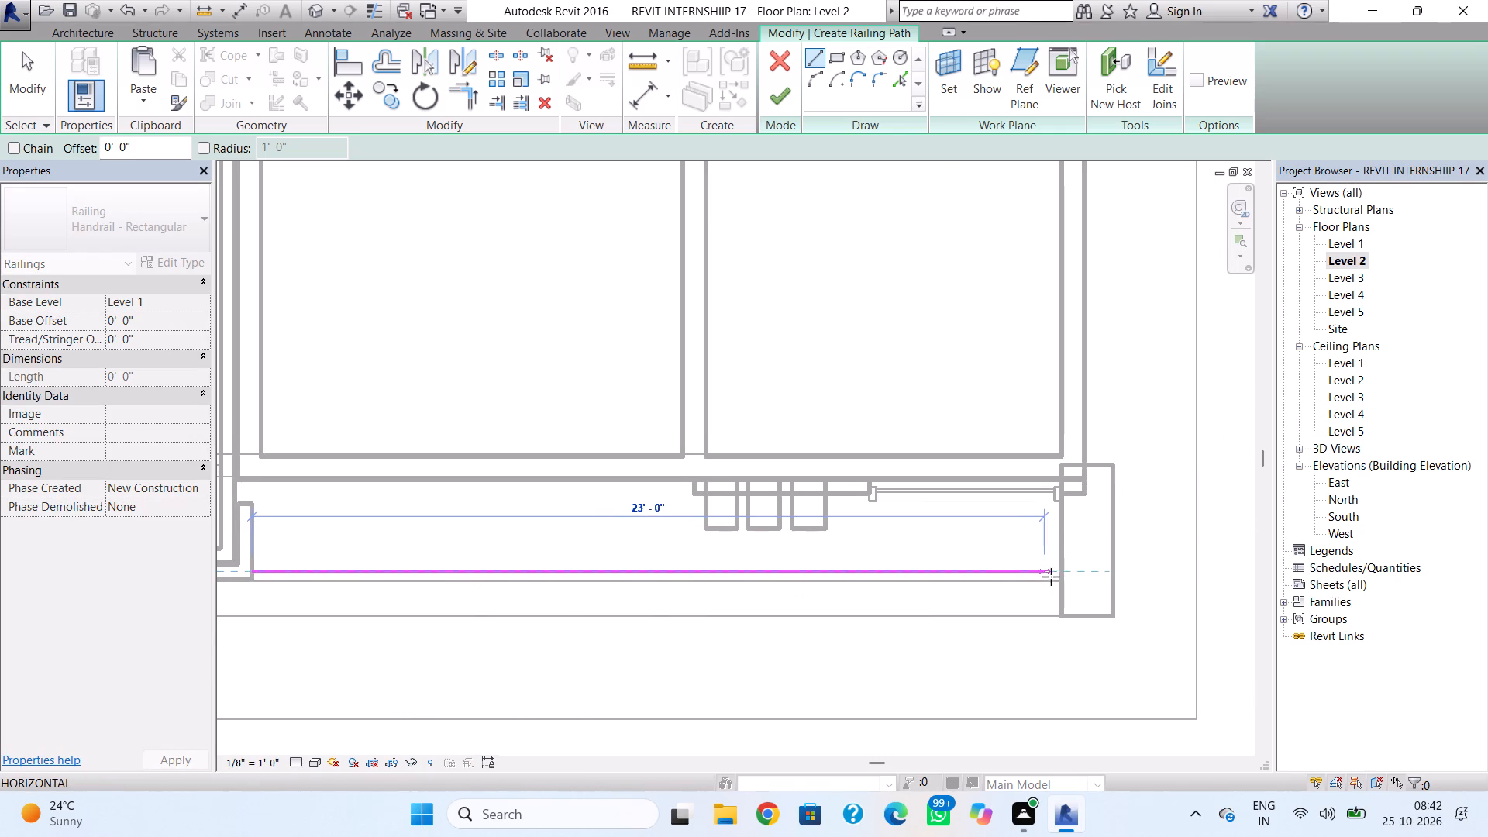
click(1058, 573)
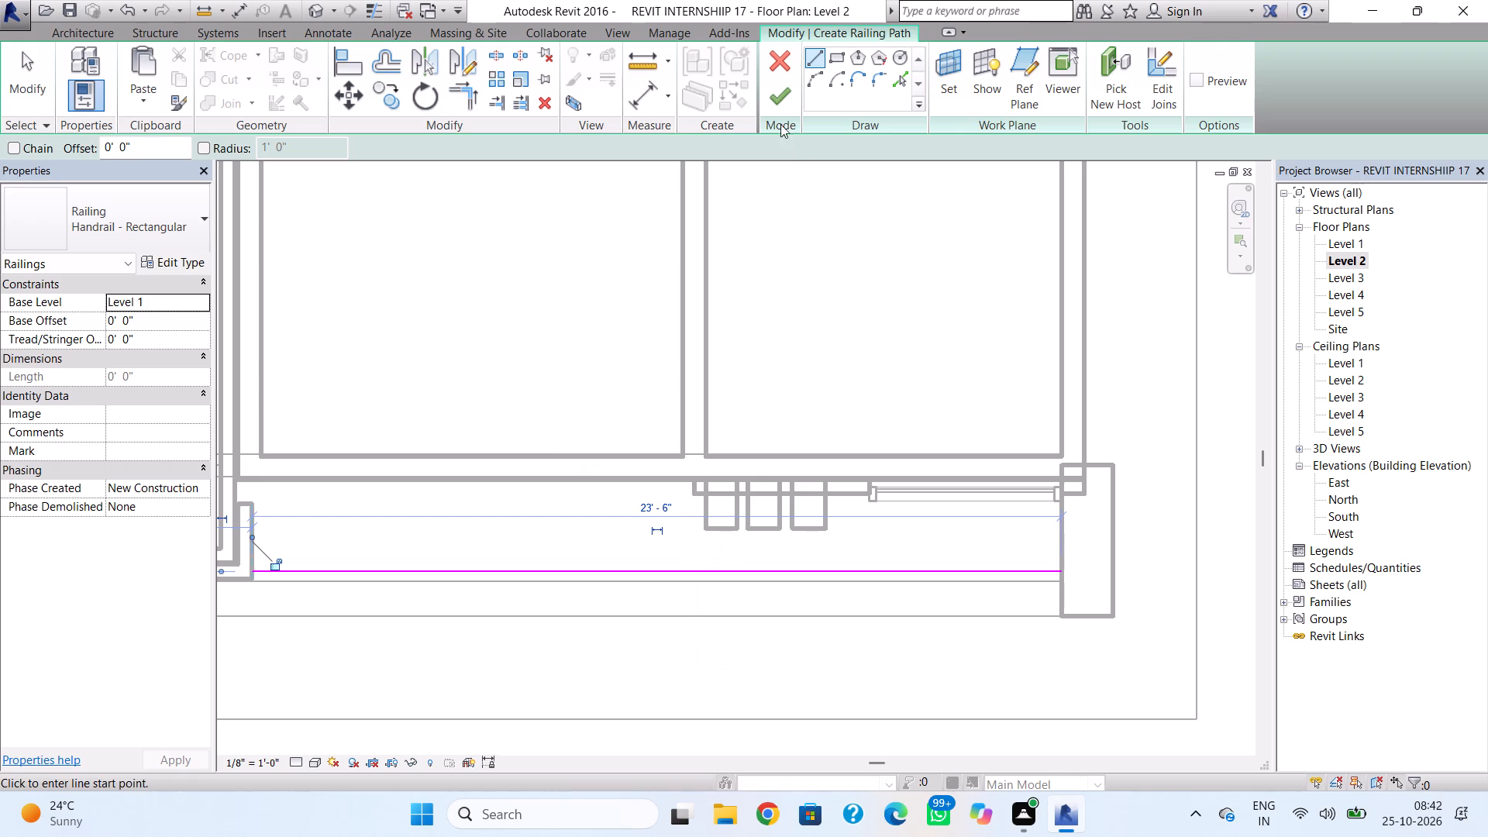
Finish the front railing's path sketch and change the railing to the Glass Panel - Bottom Fill type.
click(781, 101)
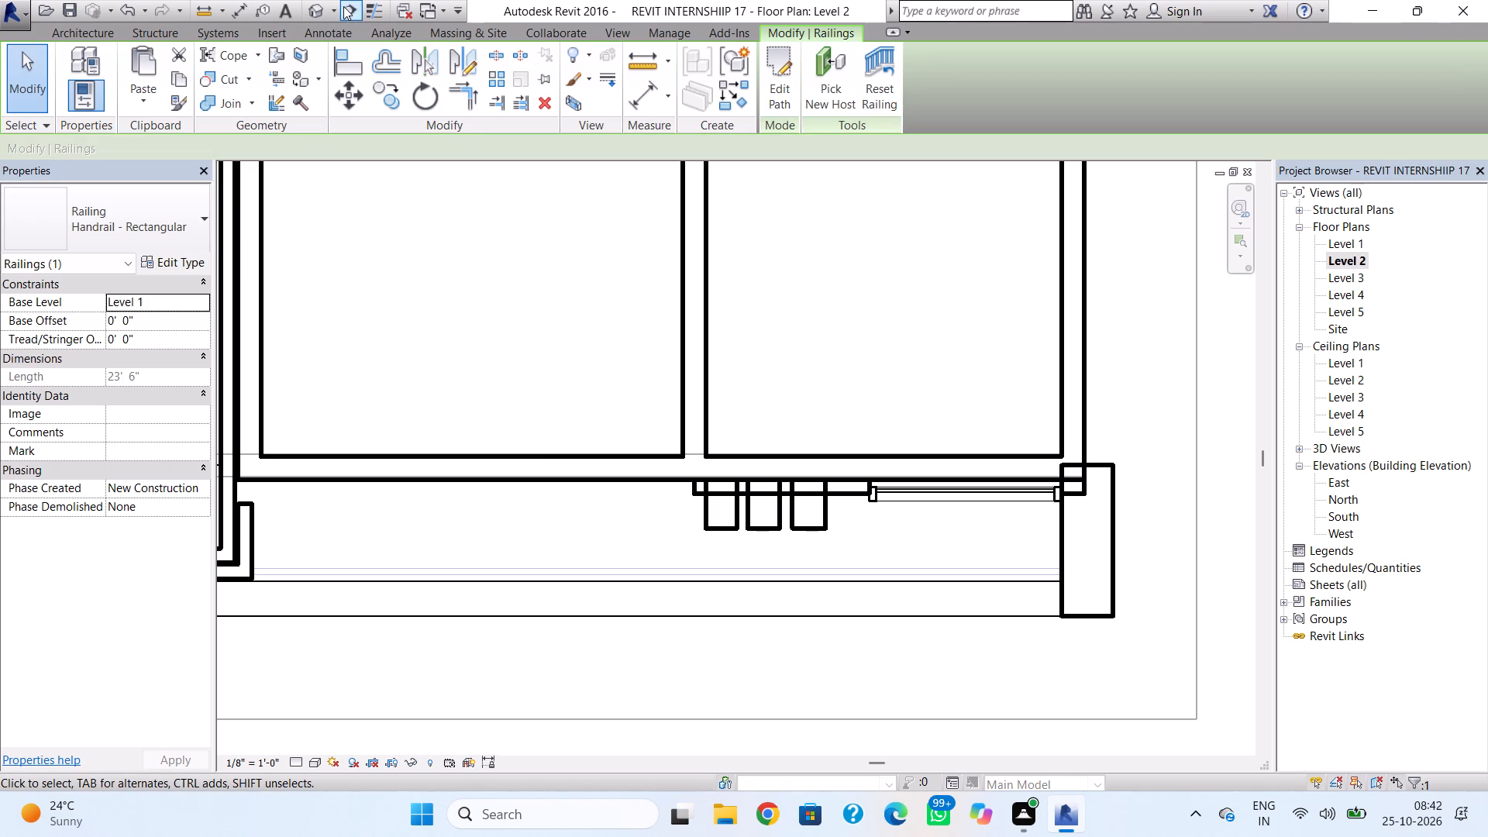
click(319, 5)
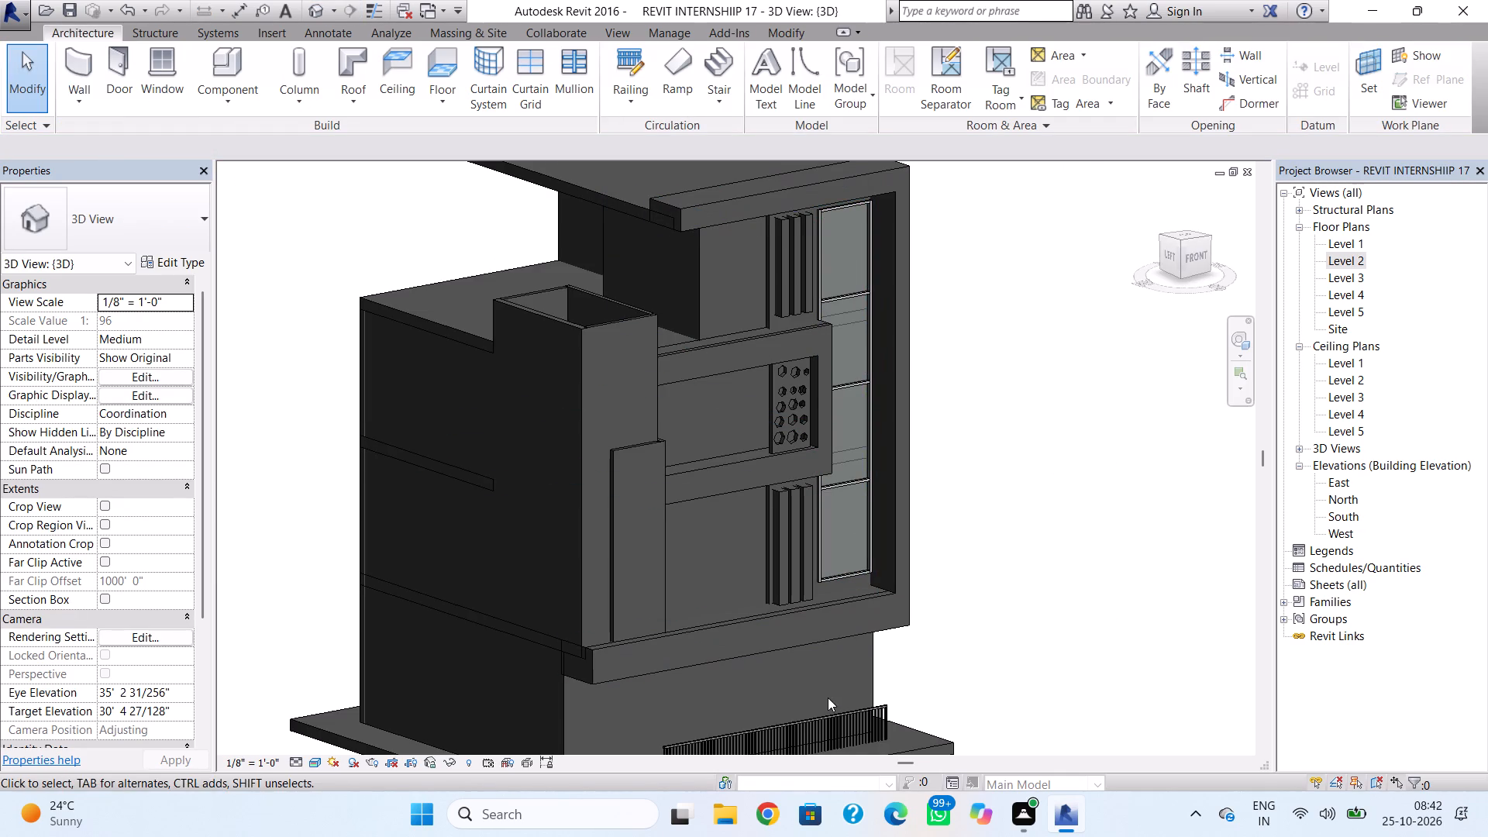
middle_drag(828, 697, 832, 592)
scroll(827, 673, down, 1)
click(841, 622)
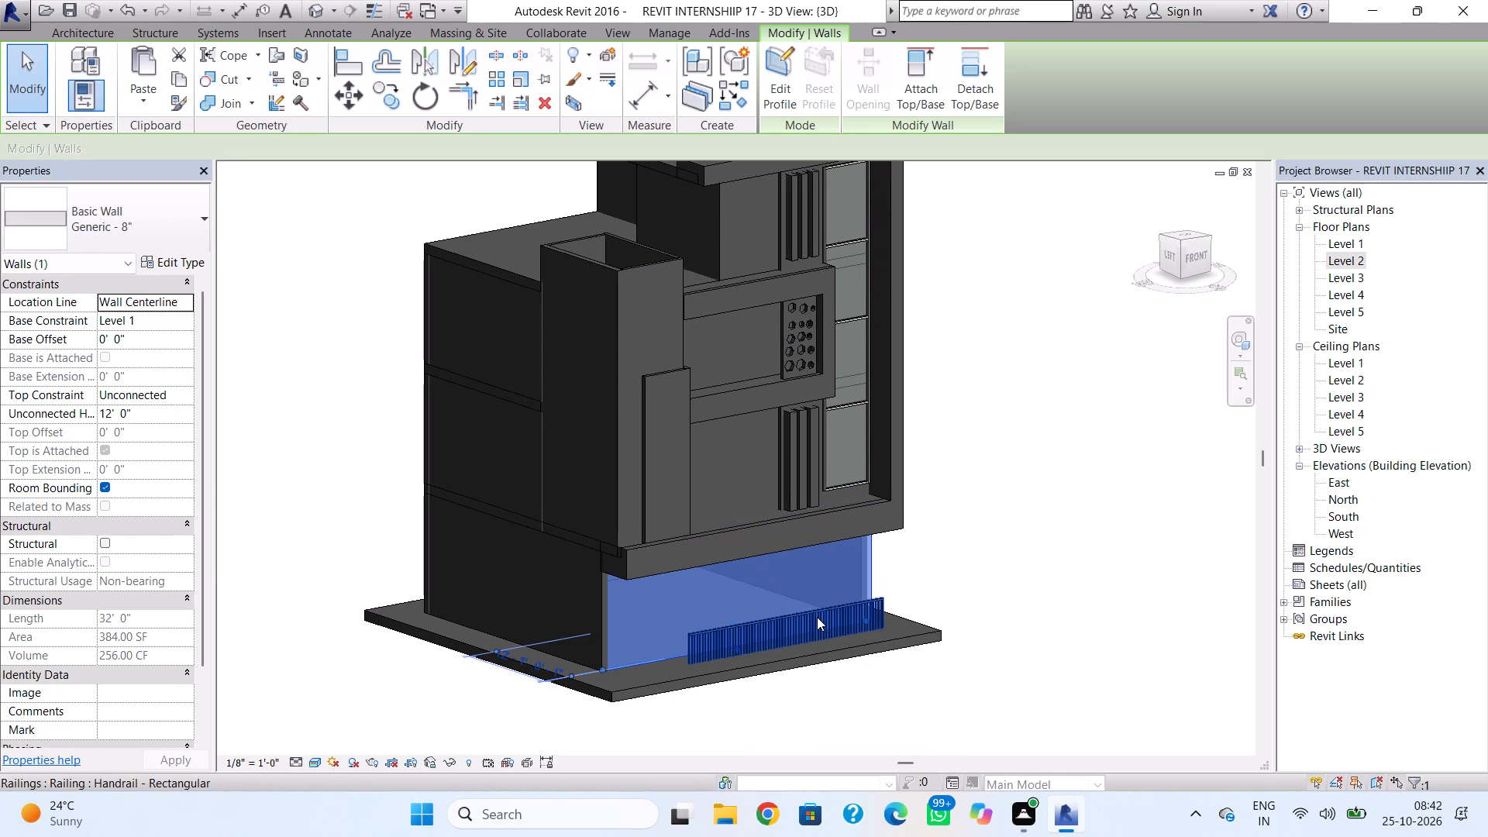
key(grave)
key(Escape)
click(817, 617)
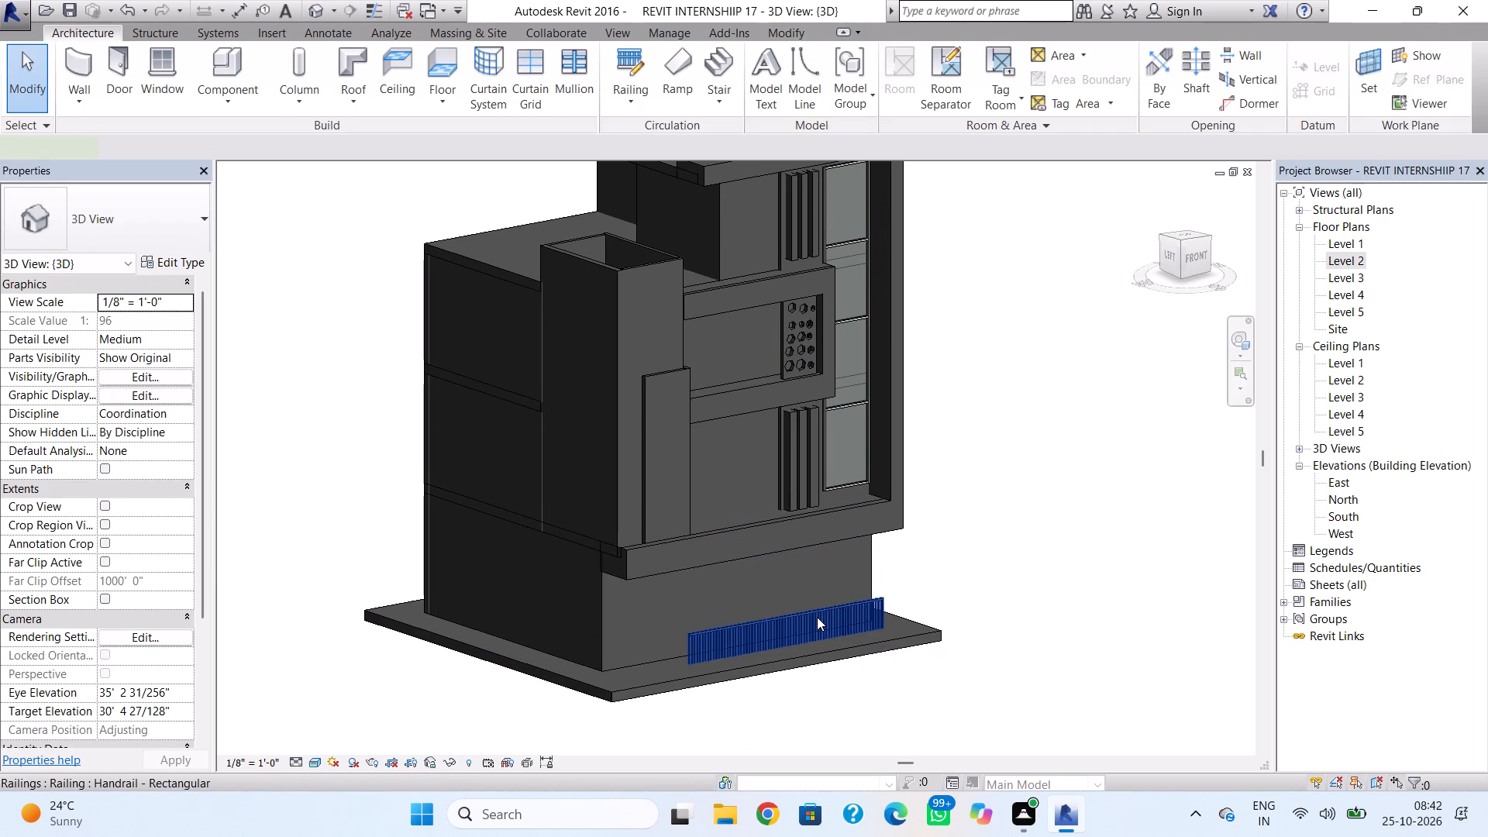
click(152, 239)
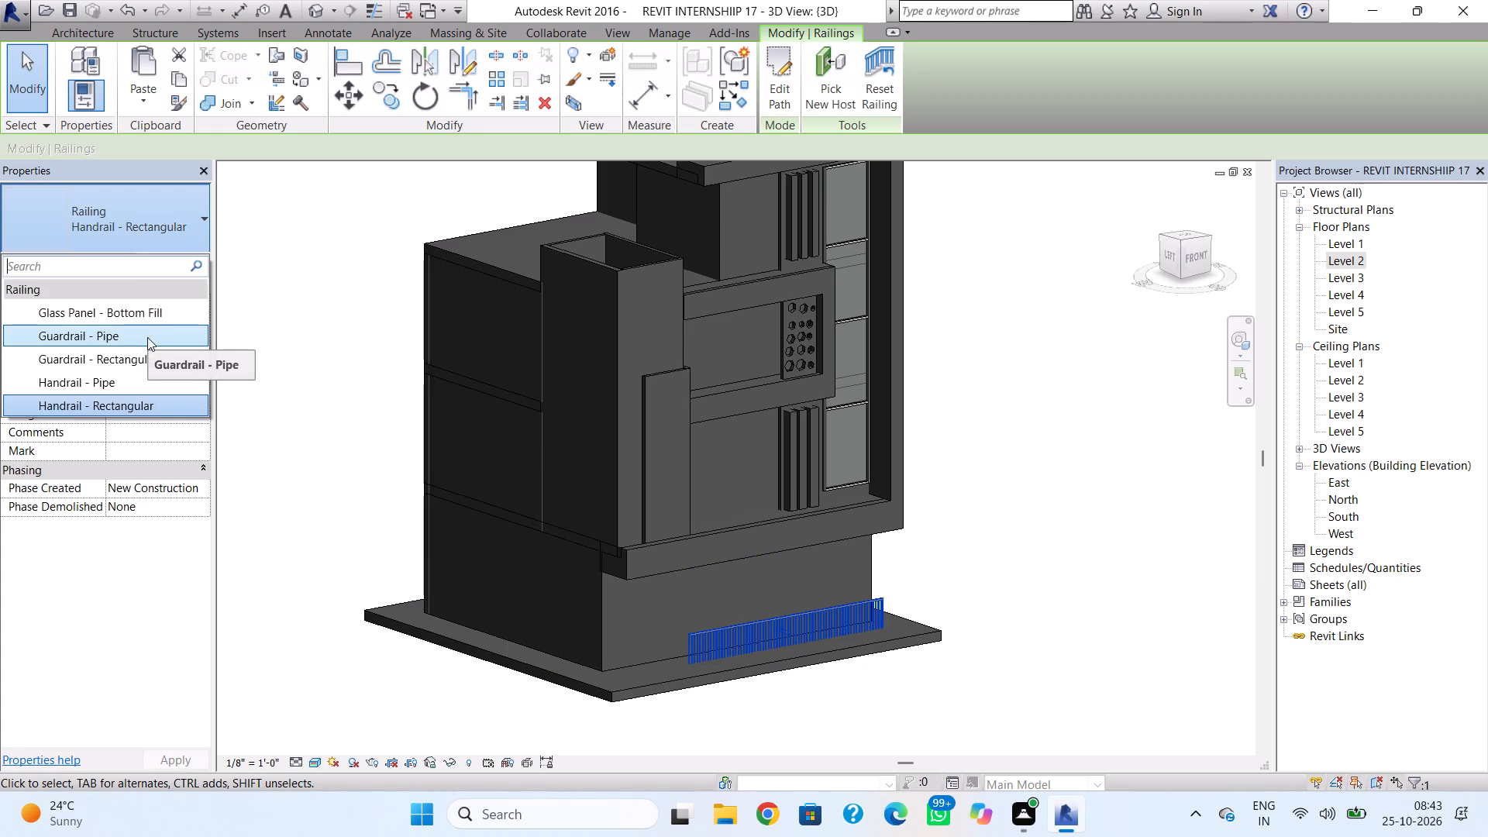
click(147, 315)
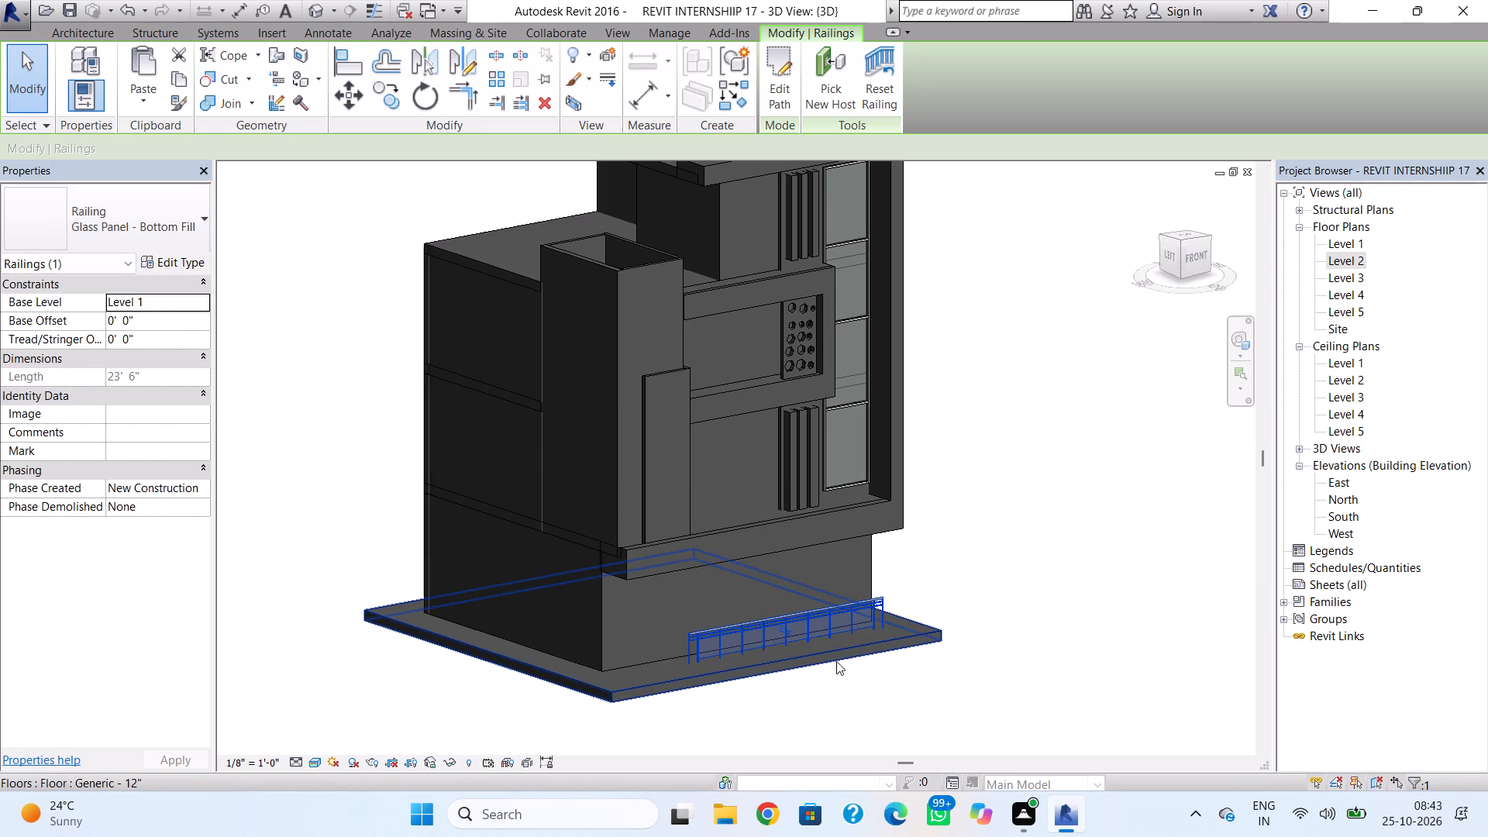
Set the glass railing's base level to Level 2.
click(204, 305)
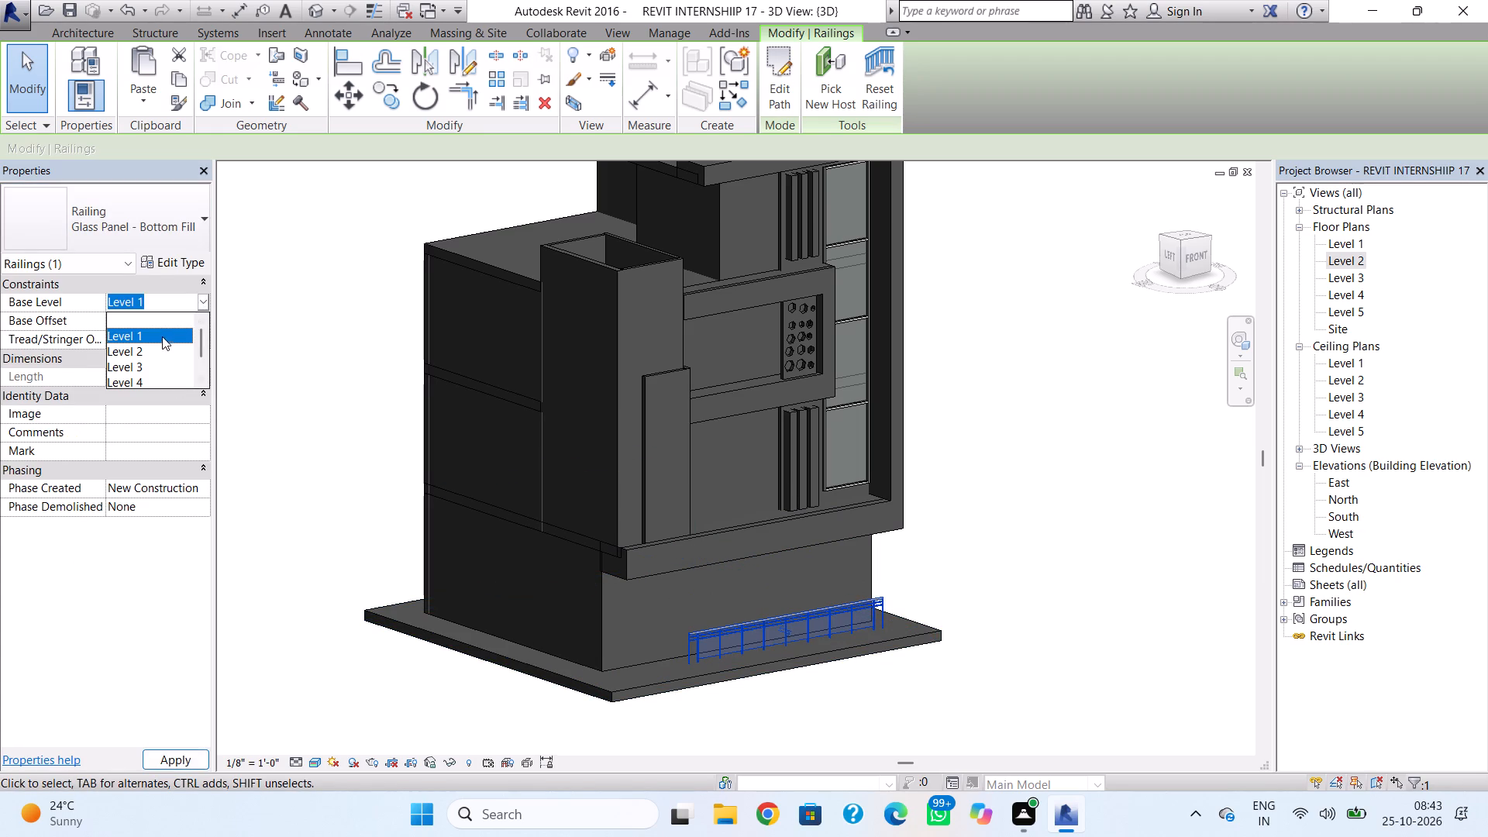
click(155, 346)
key(Escape)
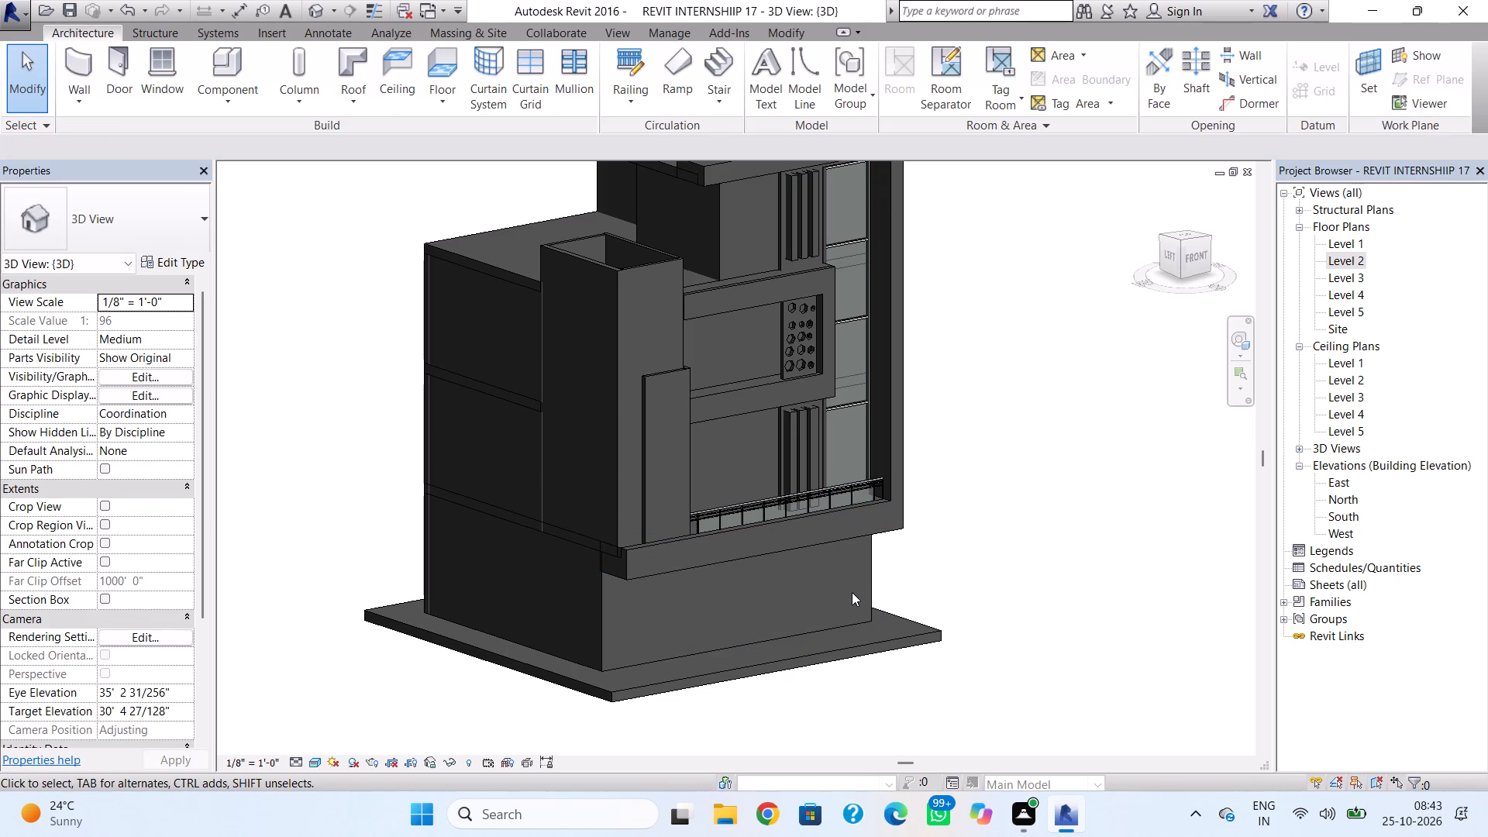
Create a straight 16' 5" railing in the Level 3 floor plan, from the L-shaped wall's outer face to the short pier before the curtain wall.
double_click(1345, 270)
scroll(673, 535, down, 4)
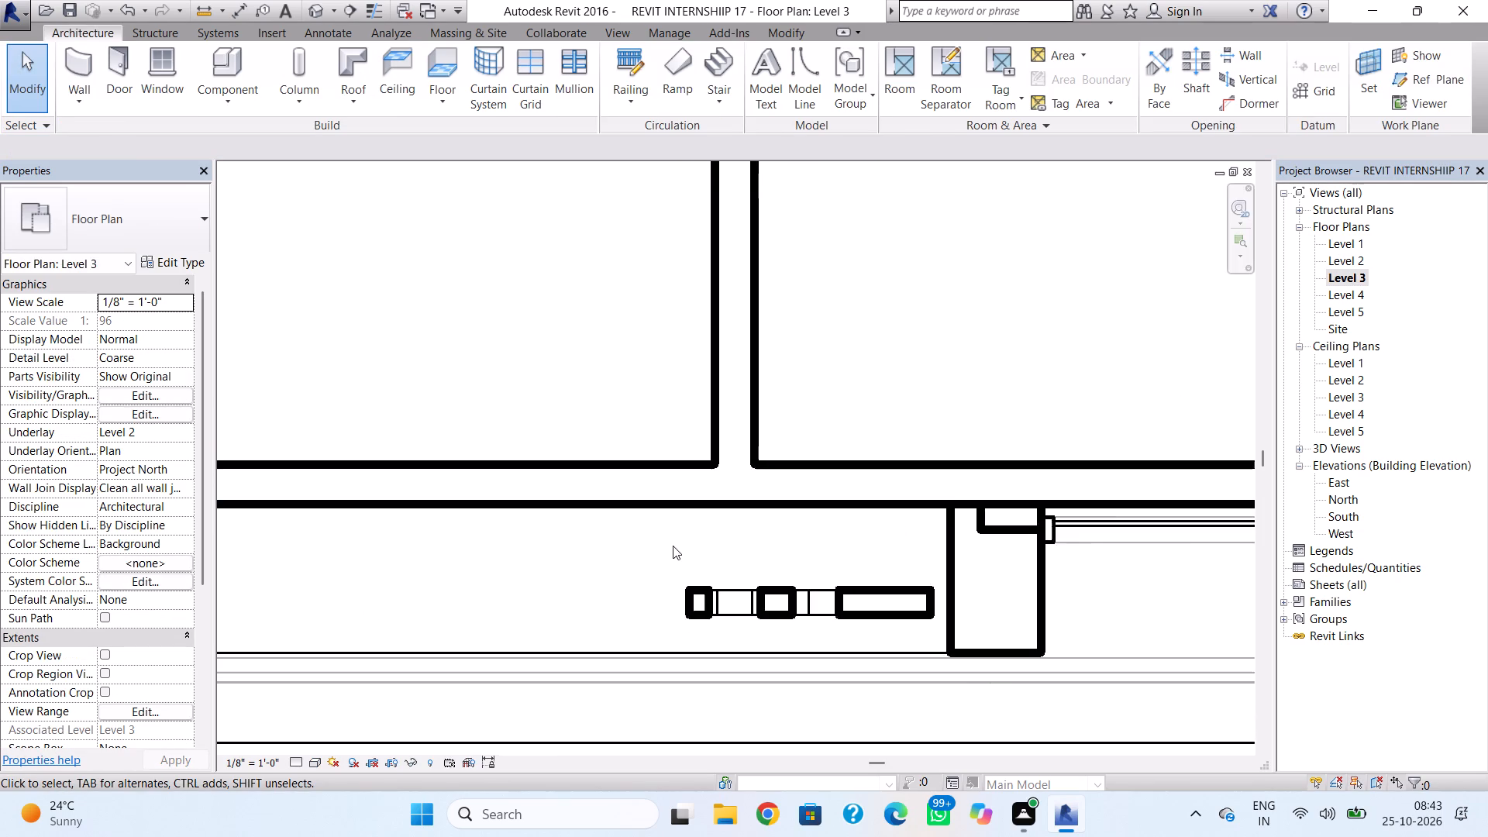
scroll(672, 547, down, 4)
middle_drag(671, 549, 767, 550)
scroll(756, 544, up, 1)
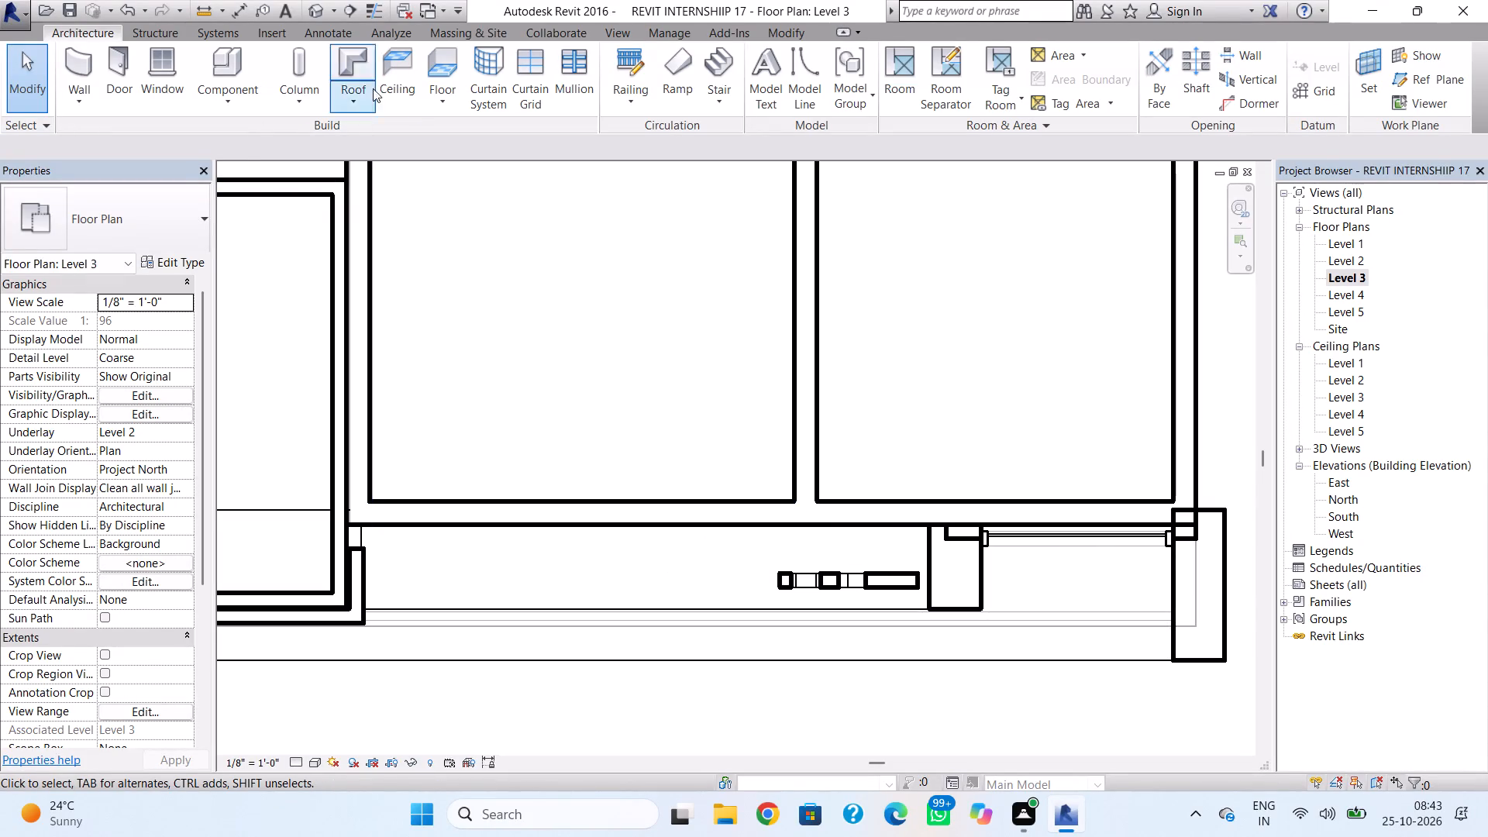
click(623, 64)
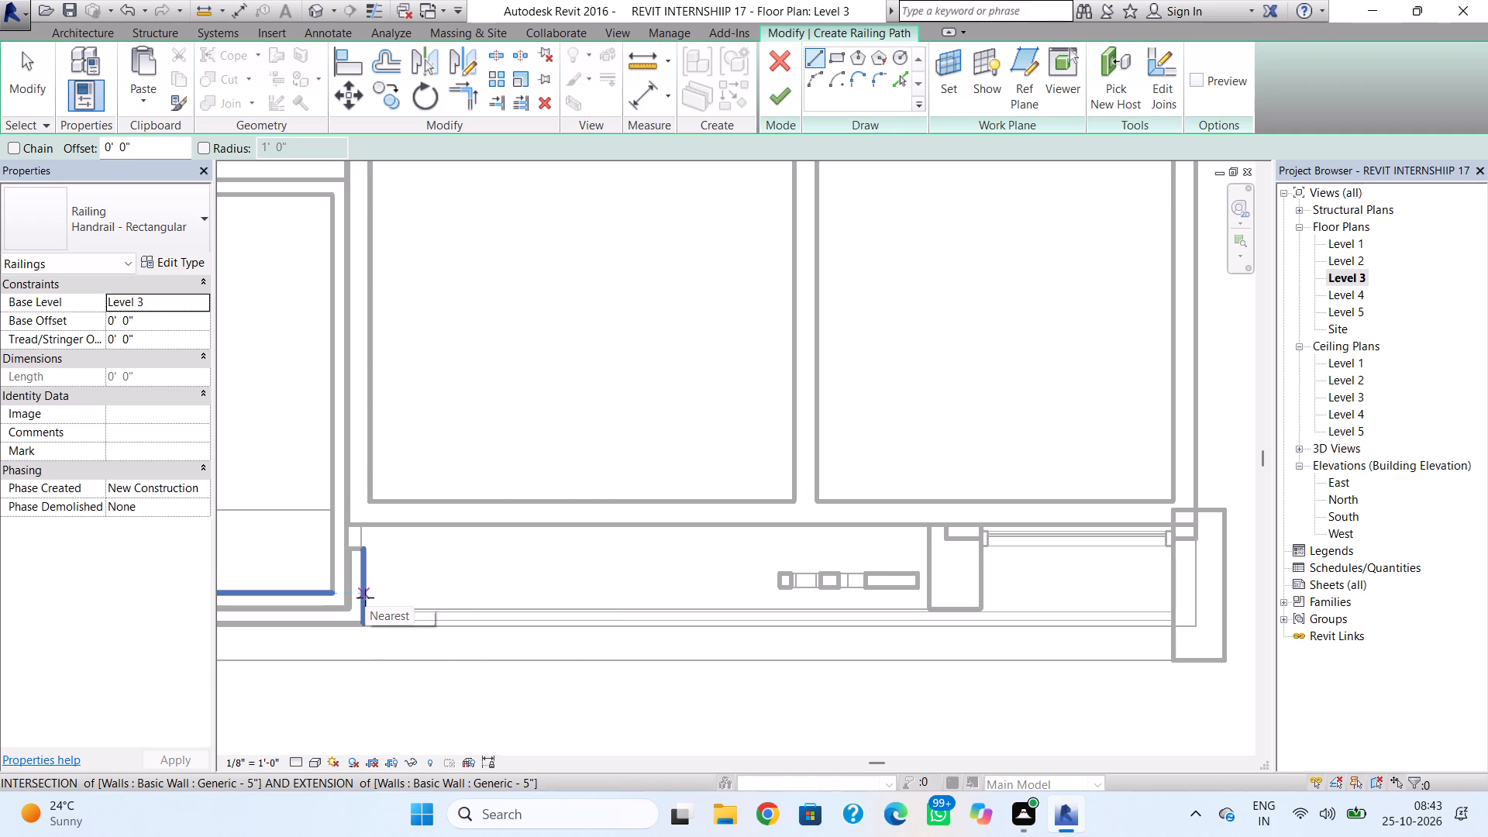
drag(365, 598, 380, 599)
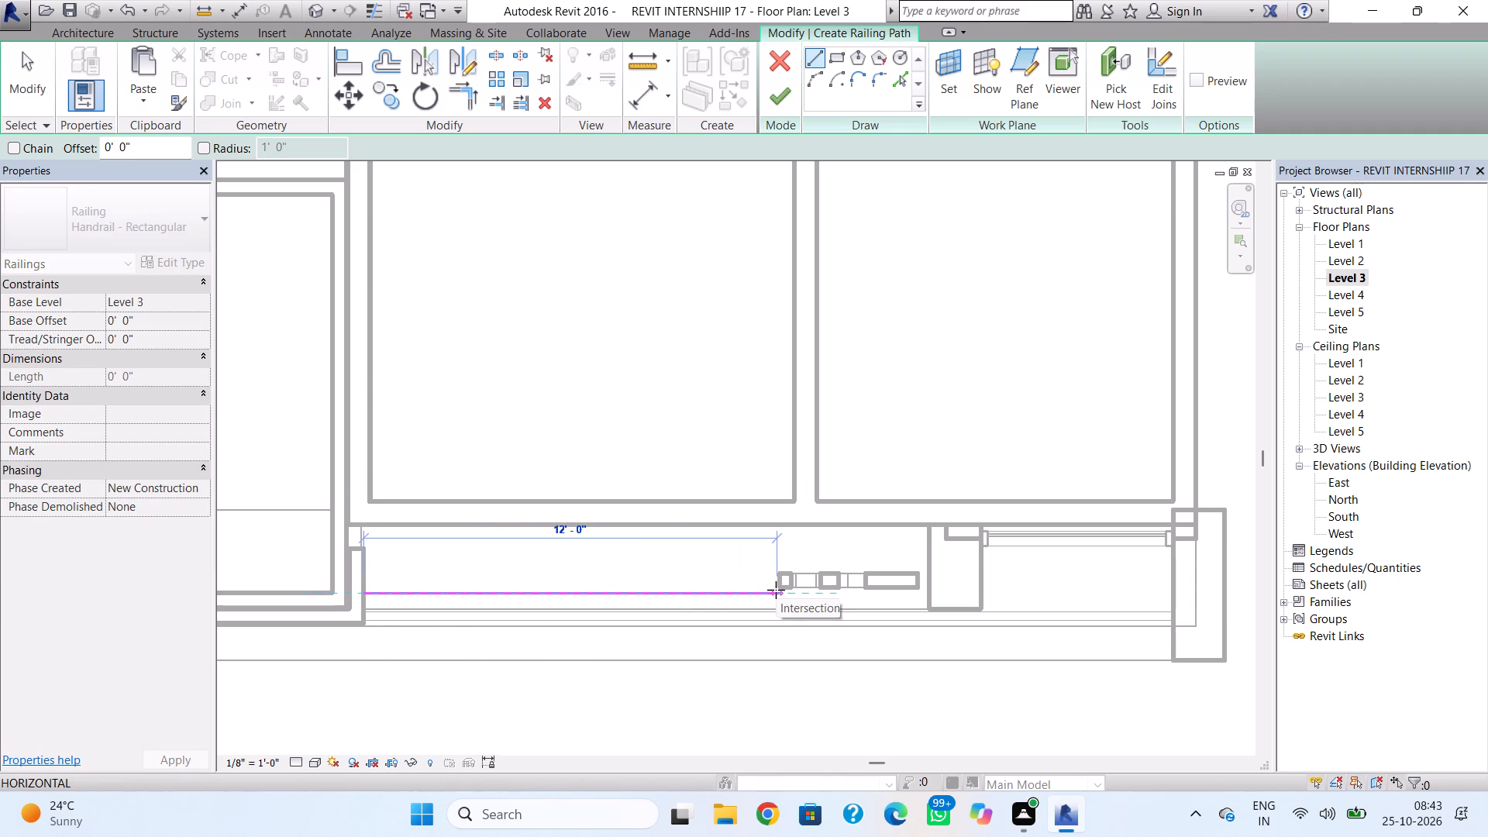
click(925, 598)
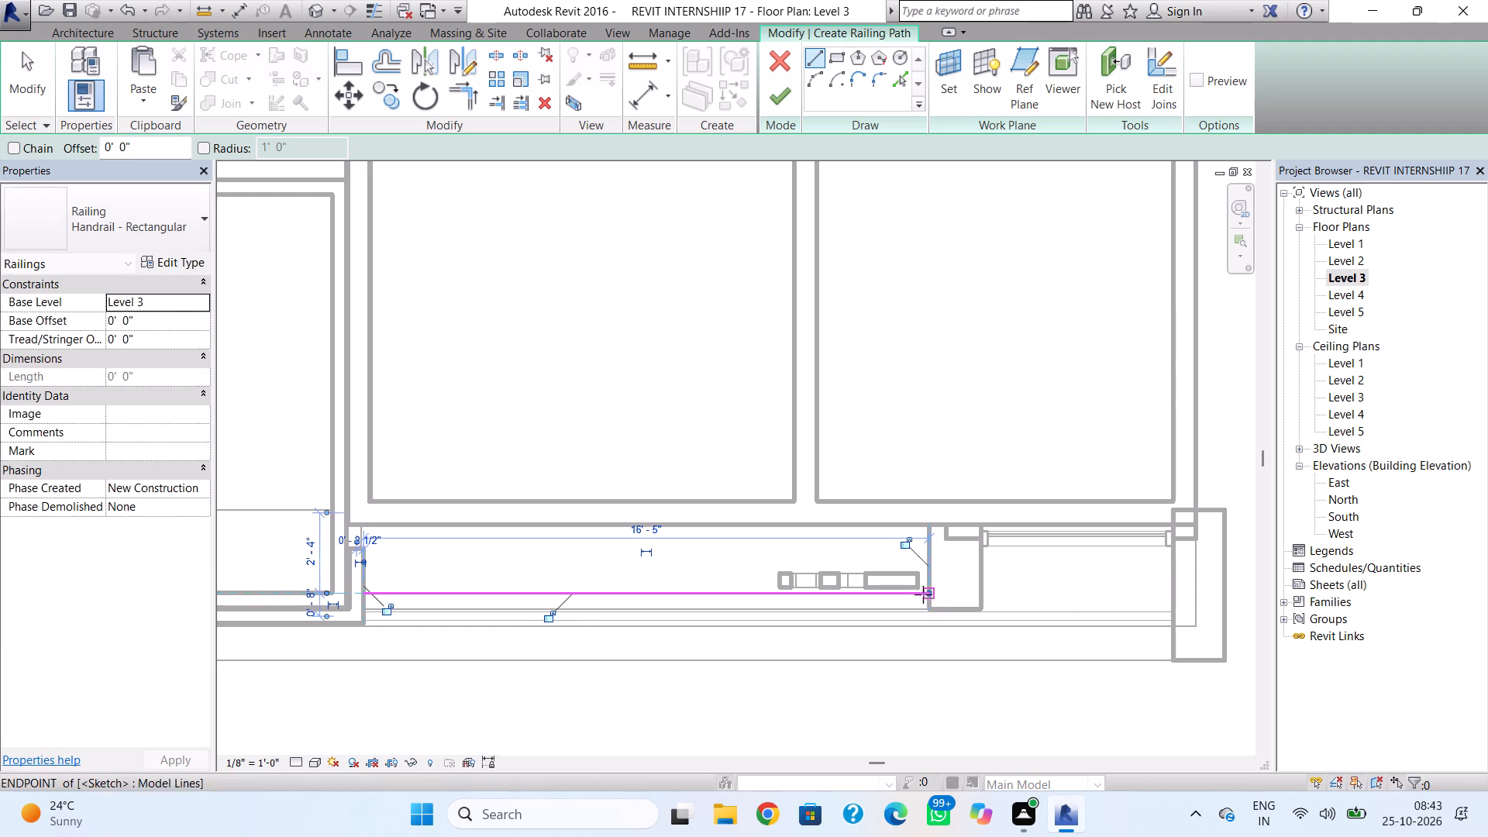
click(780, 82)
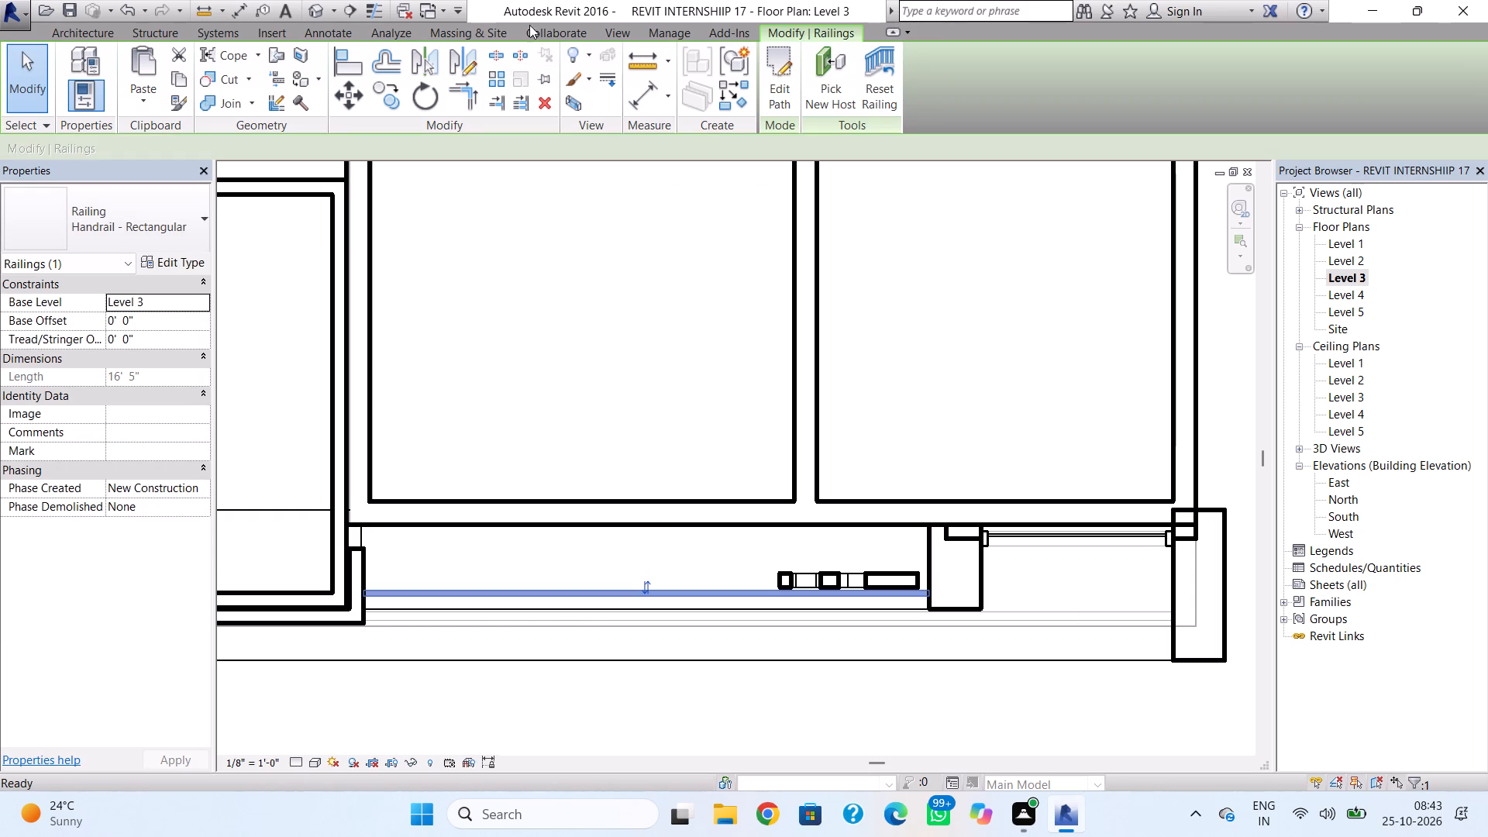
Set the Level 3 railing's base offset to 2' in the 3D view.
click(318, 8)
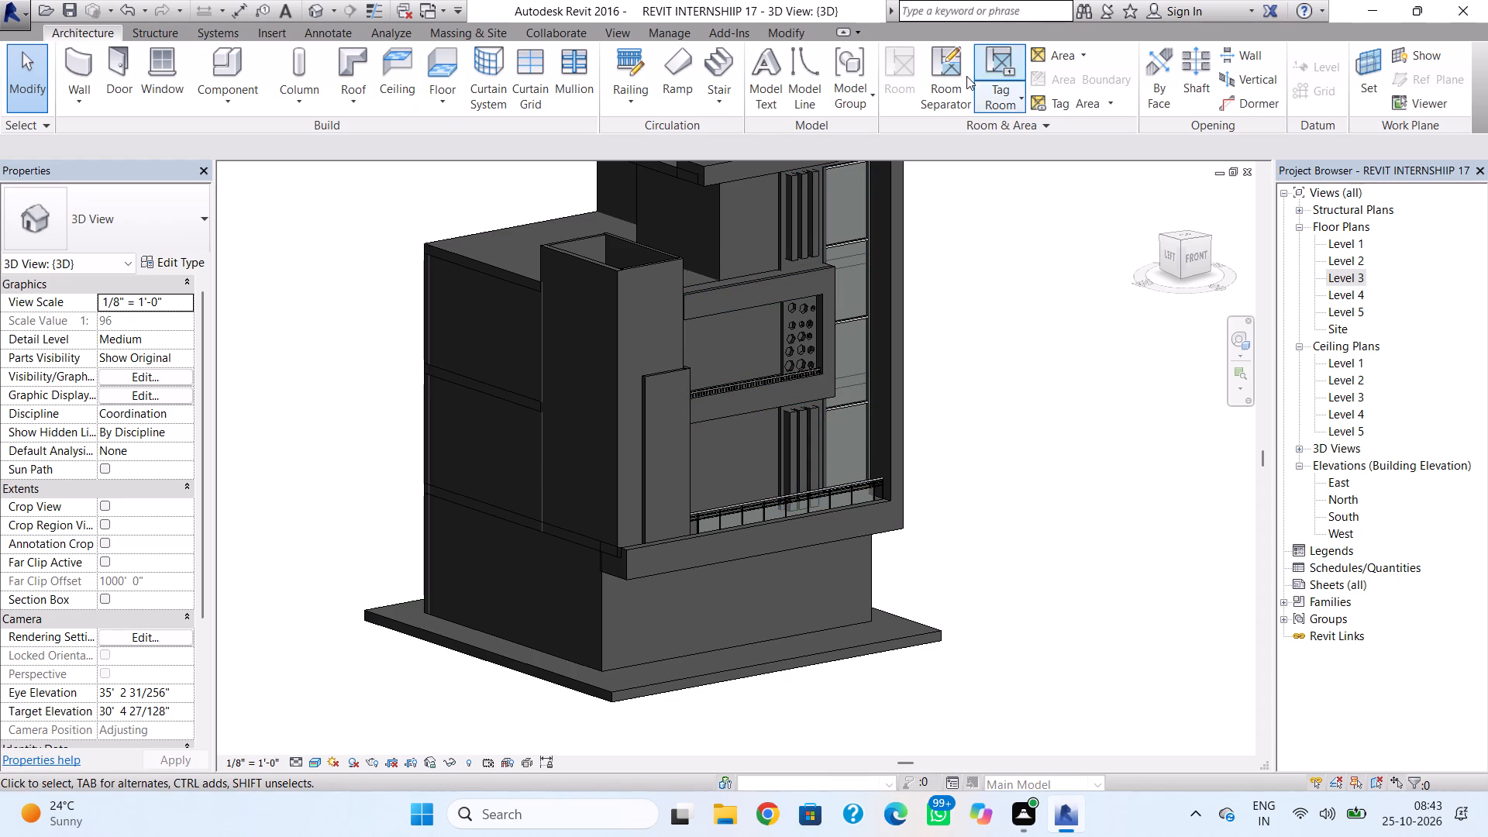
click(724, 380)
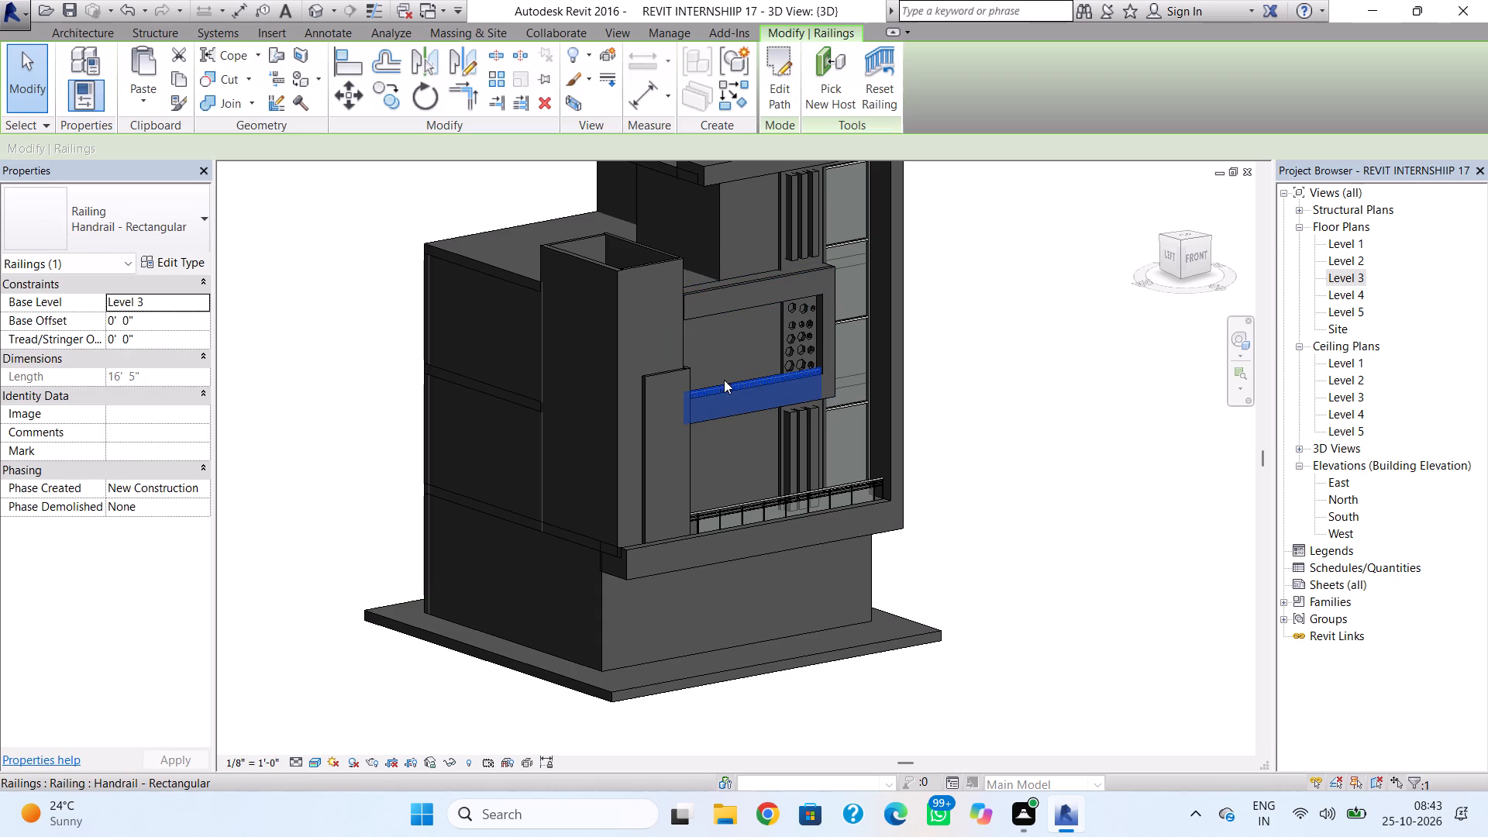
click(174, 323)
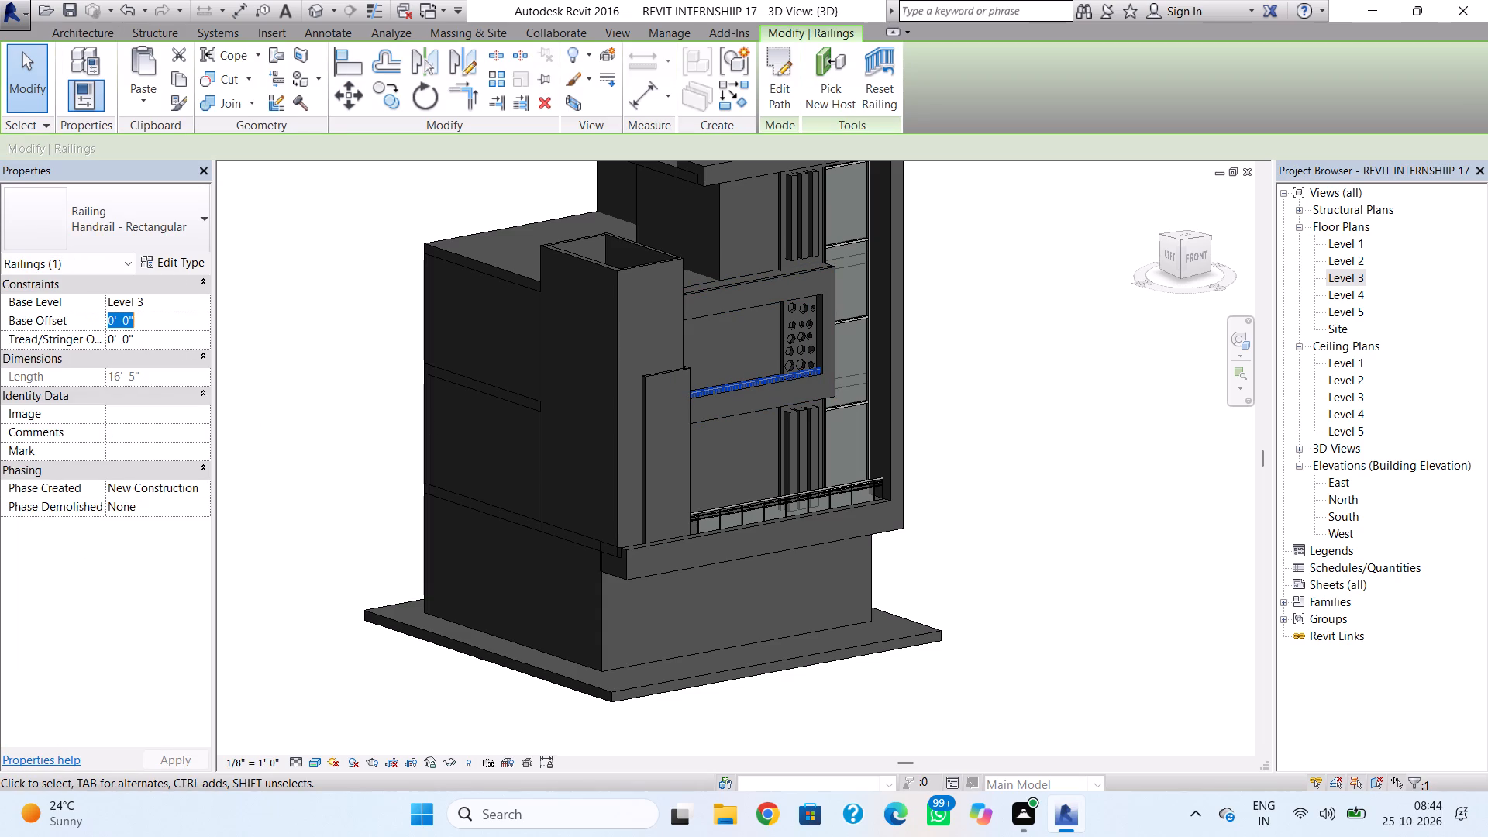
key(2)
key(apostrophe)
key(Return)
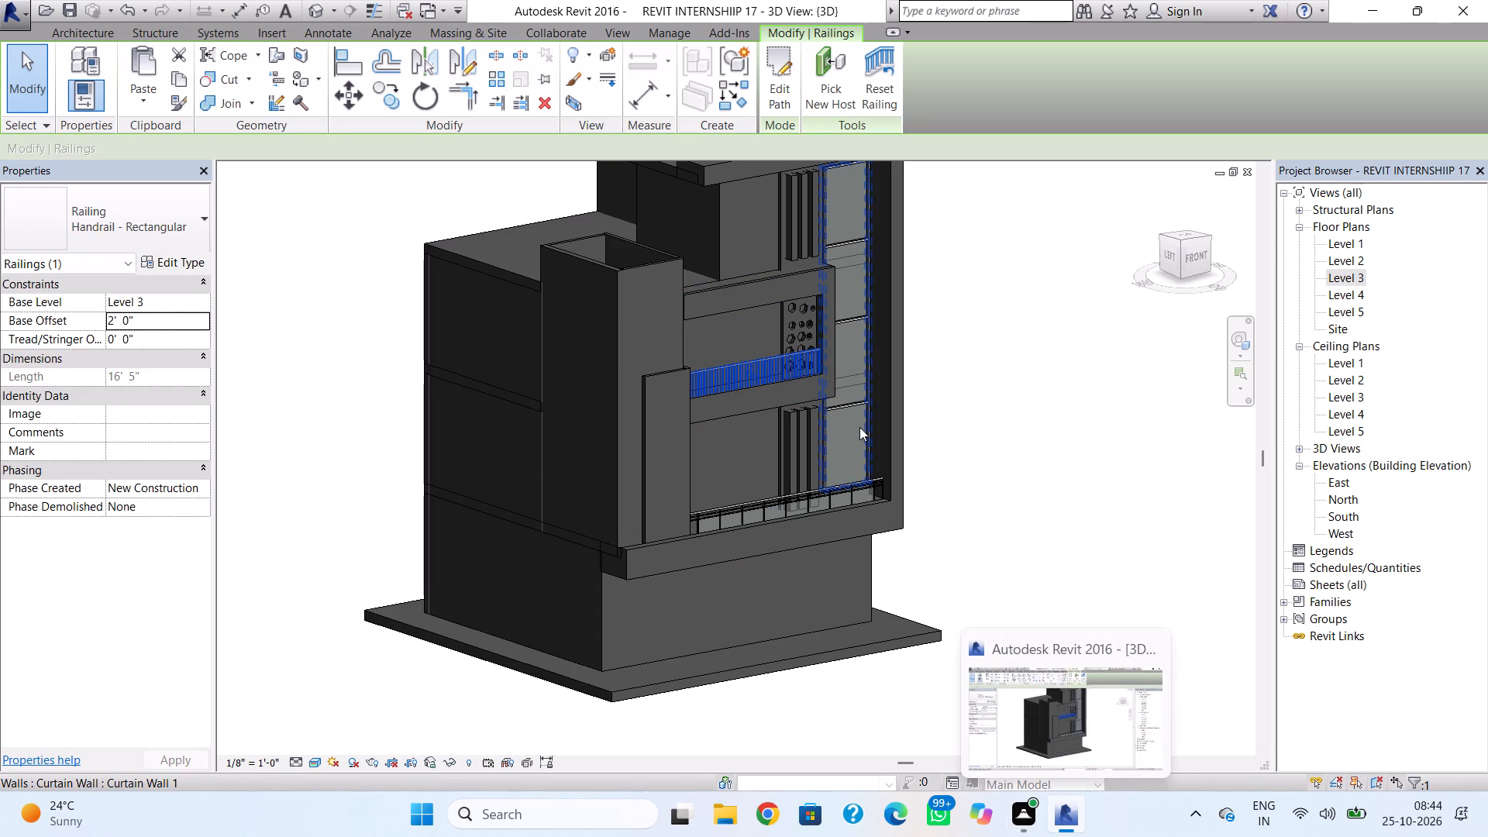
Change the Level 3 railing to the Glass Panel - Bottom Fill type.
click(104, 237)
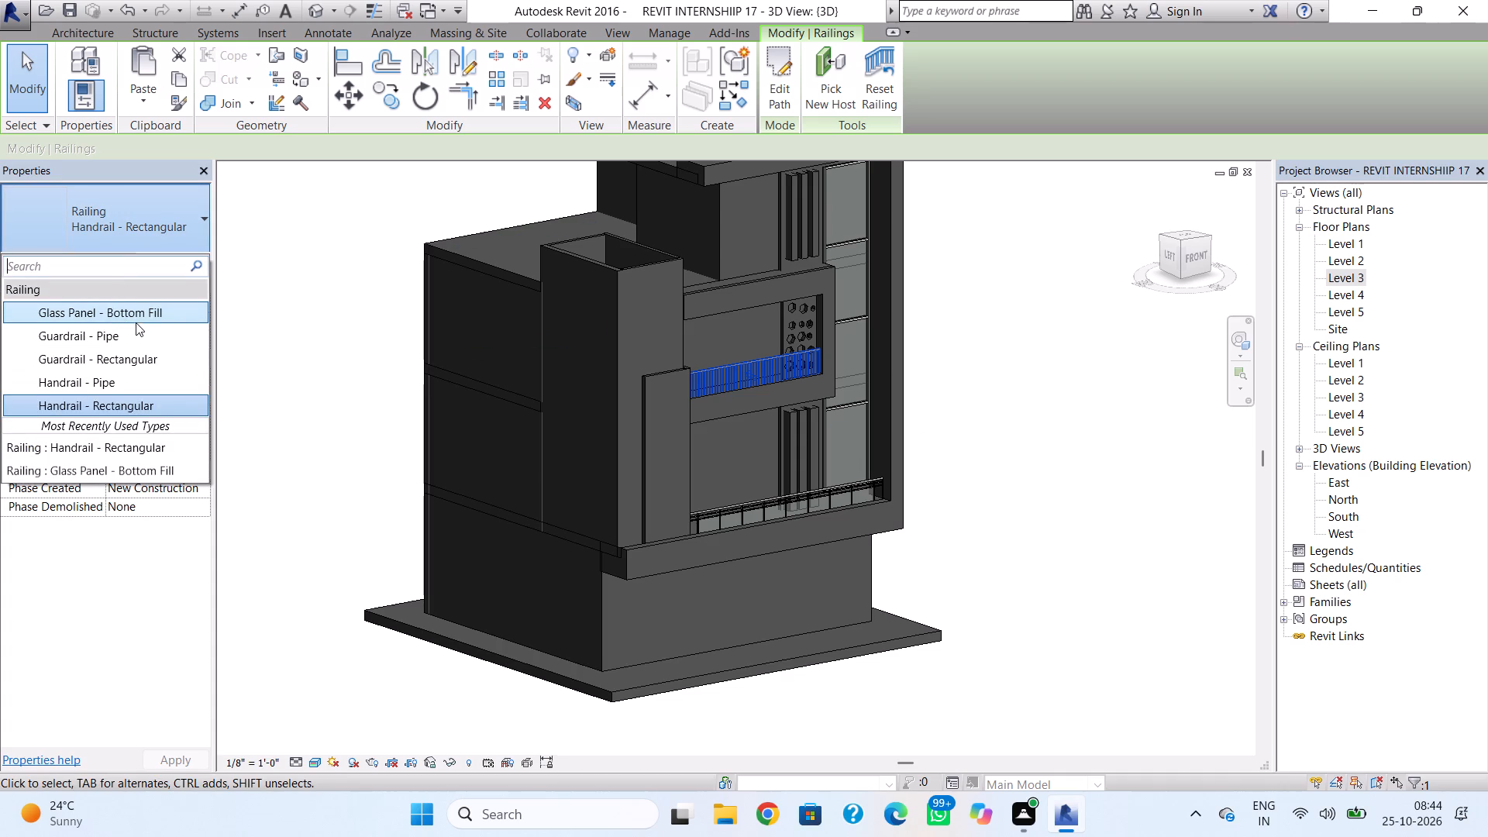
click(142, 317)
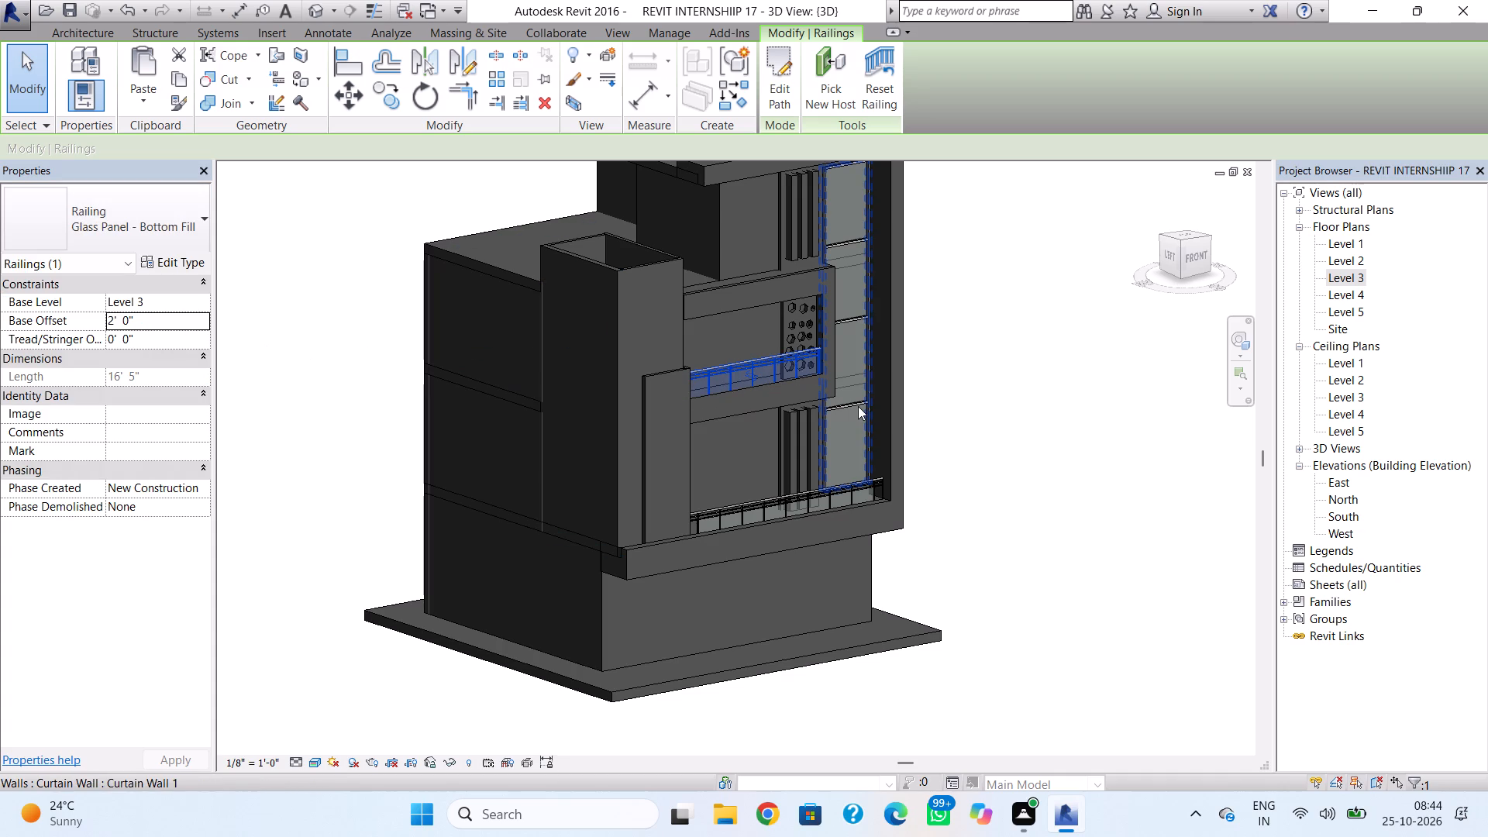
key(Escape)
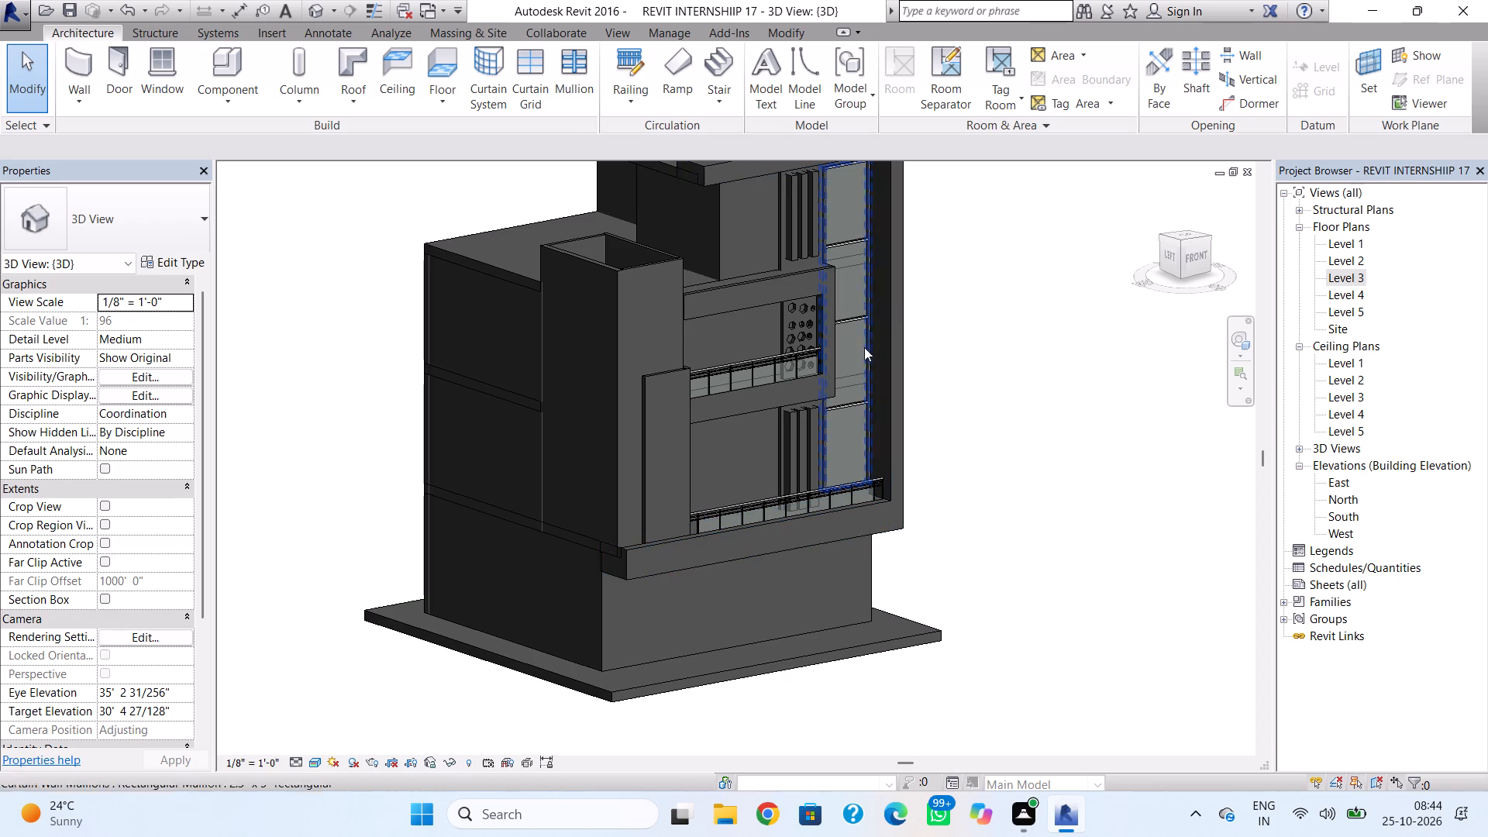
Create a Generic - 12" roof by footprint on Level 4, with a rectangular boundary along the small front tower's outer wall corners.
double_click(1354, 291)
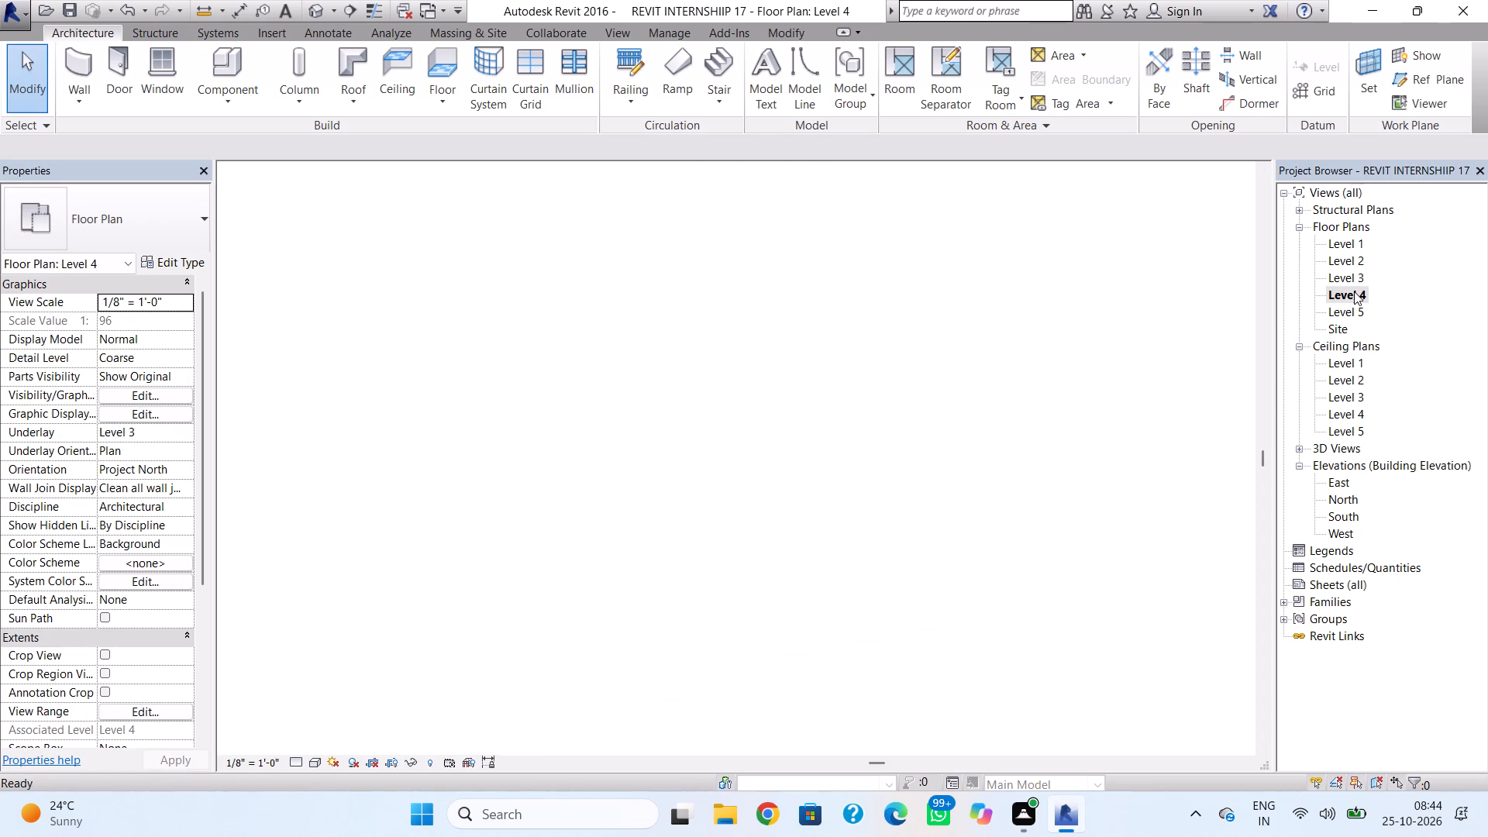
scroll(574, 433, down, 2)
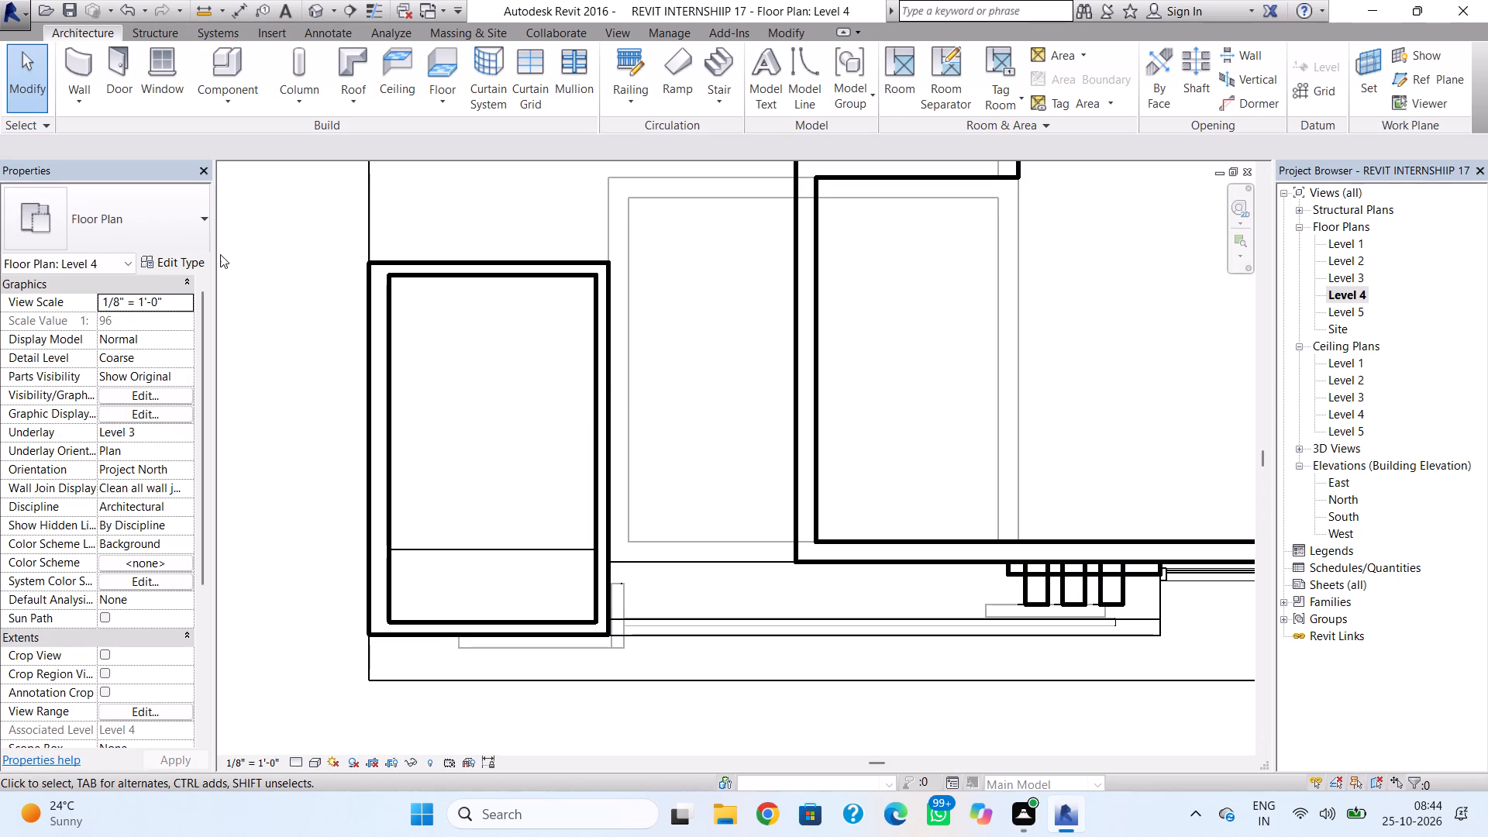
click(341, 62)
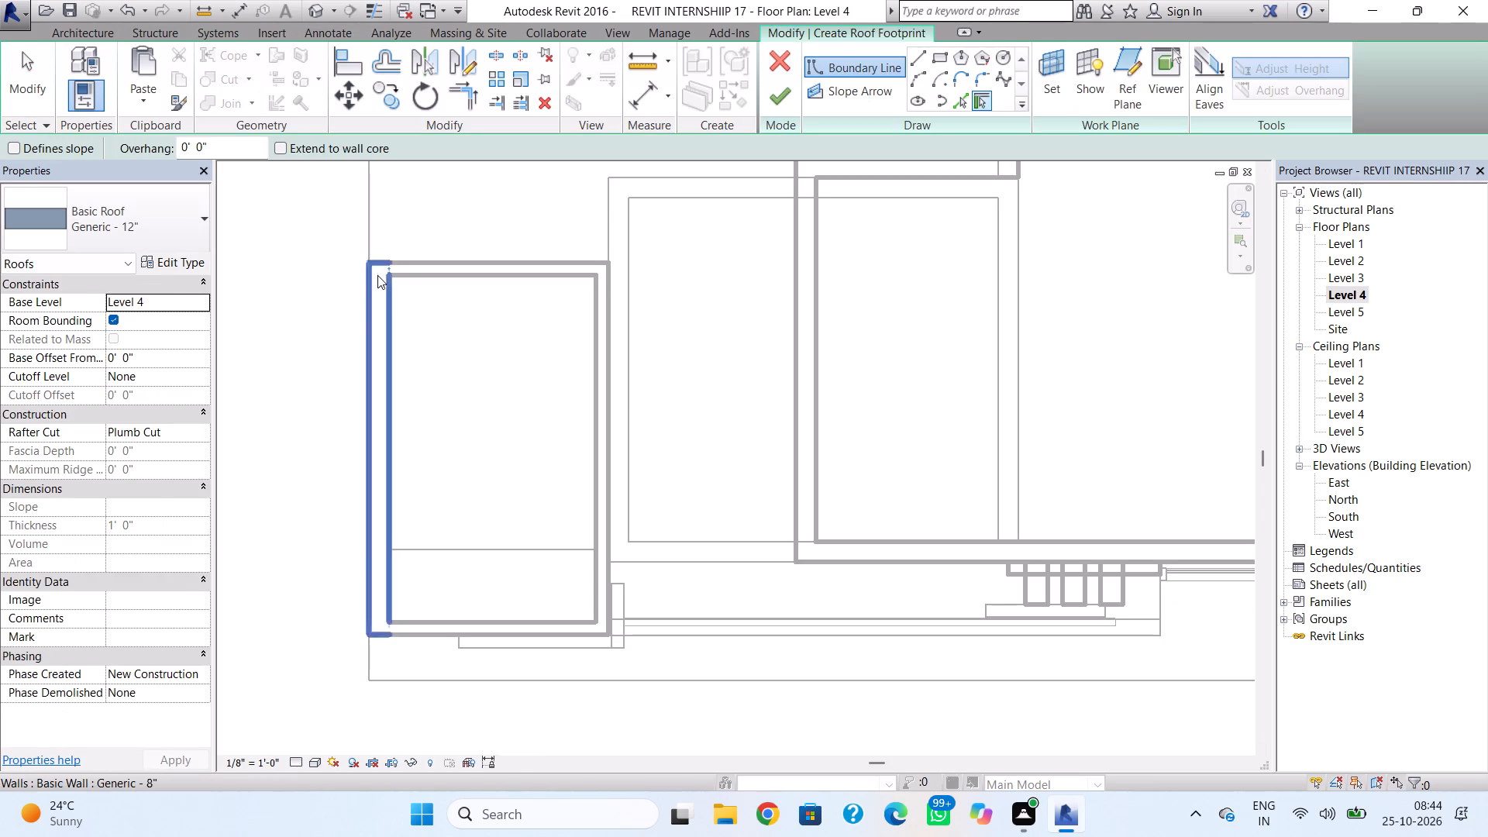
click(931, 60)
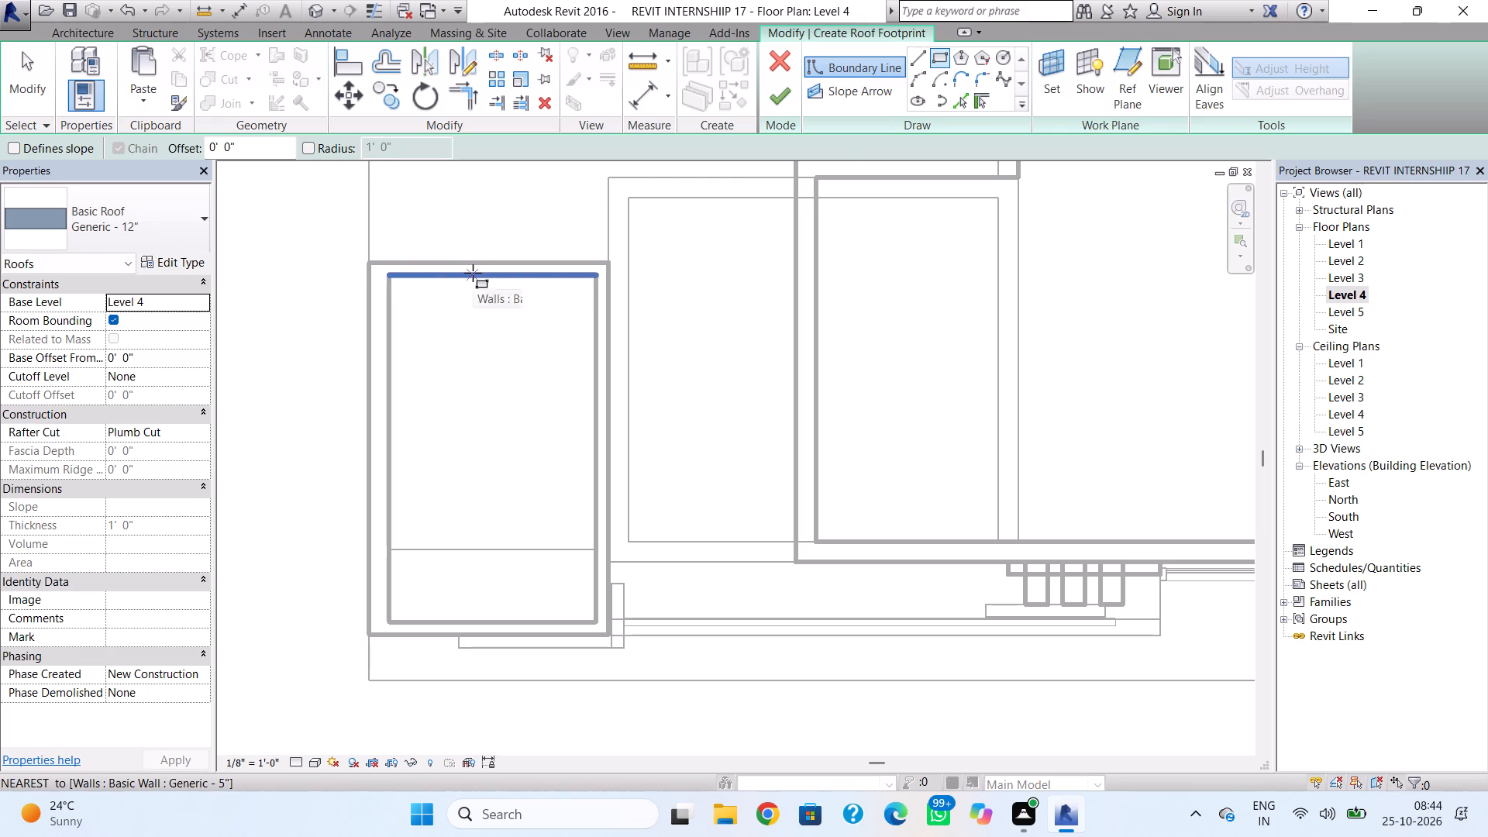
click(370, 263)
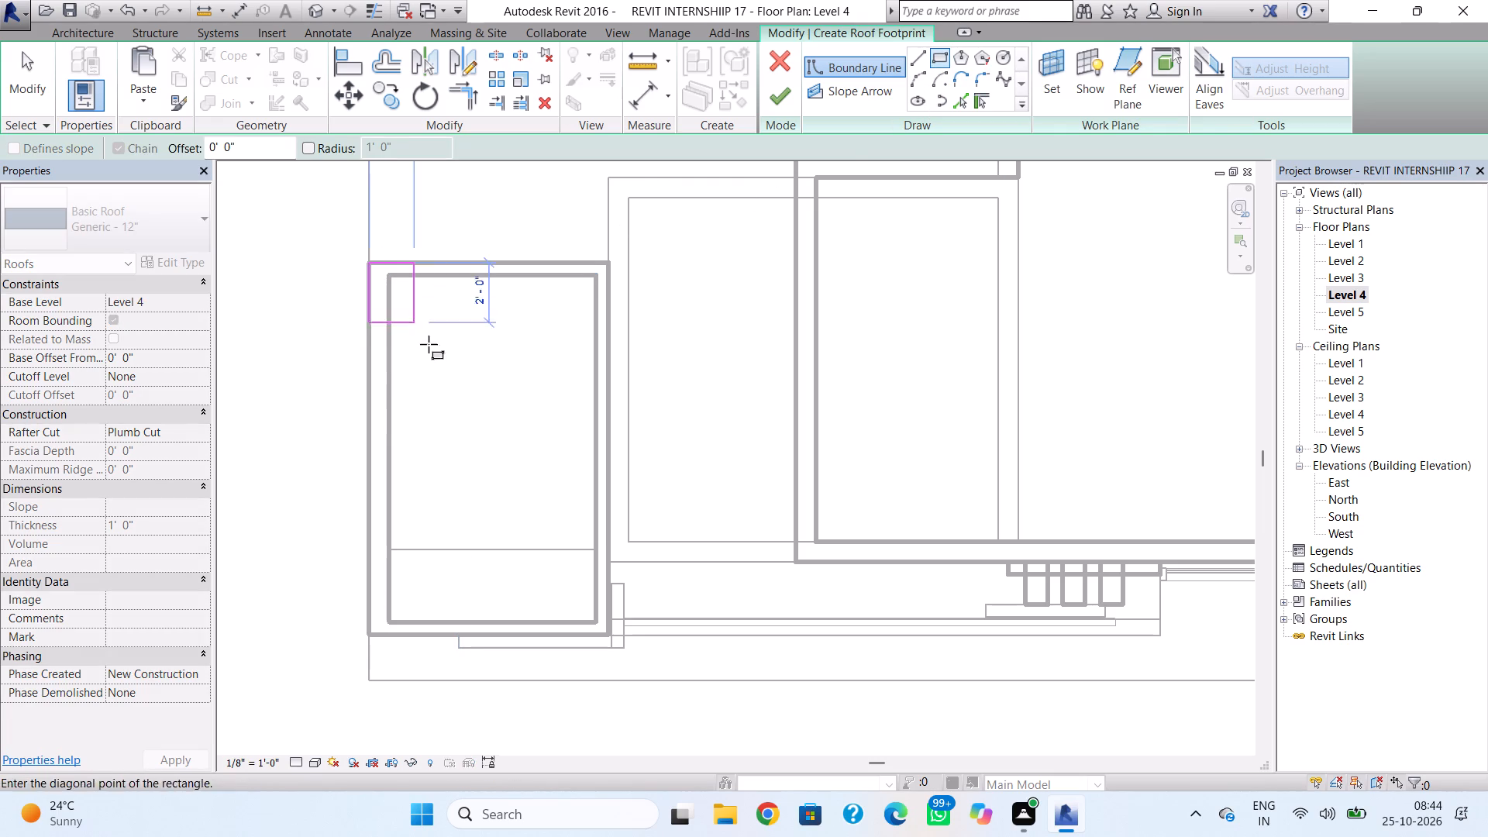
click(608, 641)
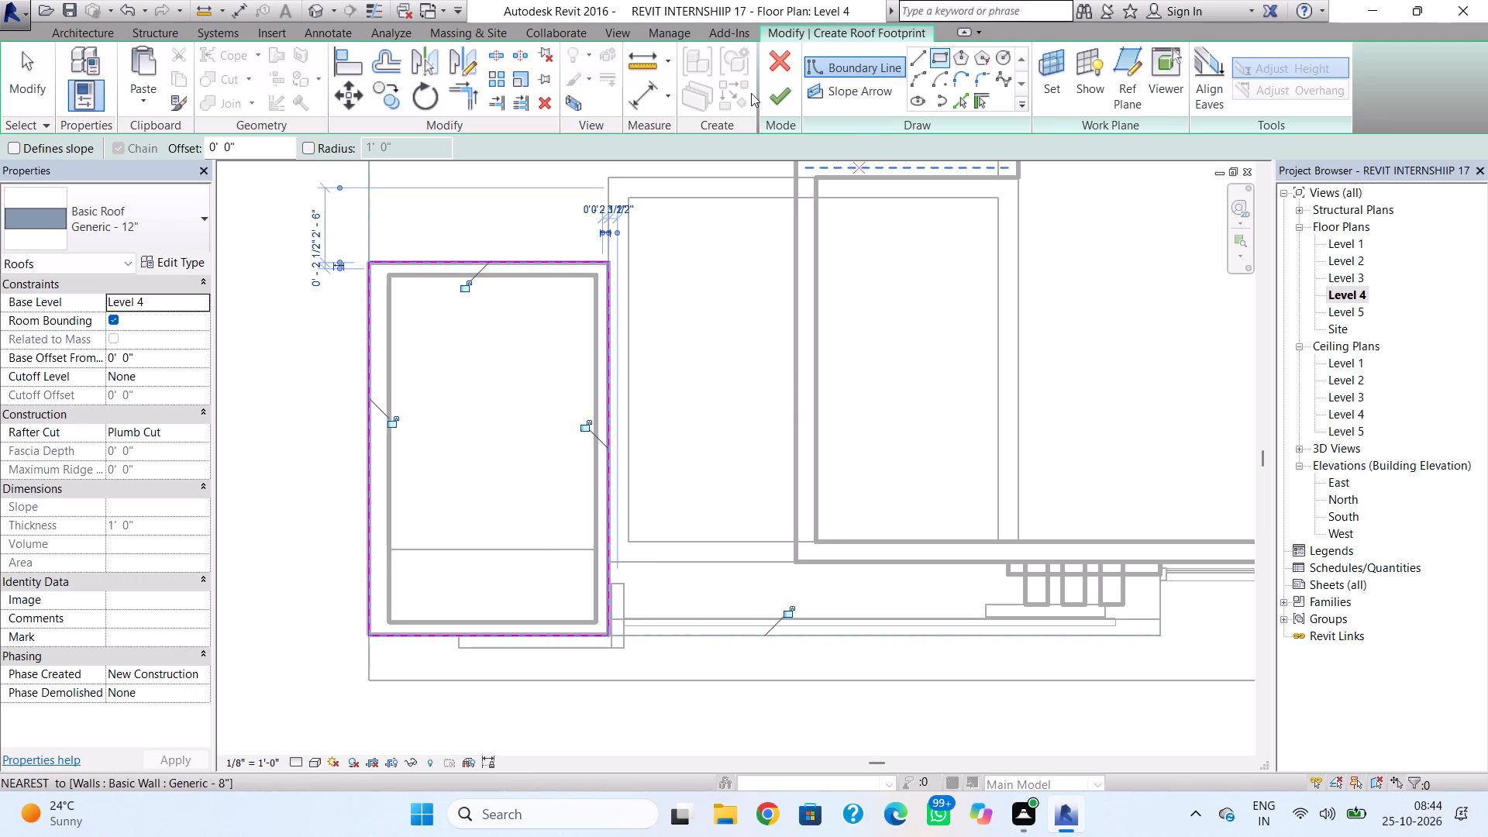
click(770, 98)
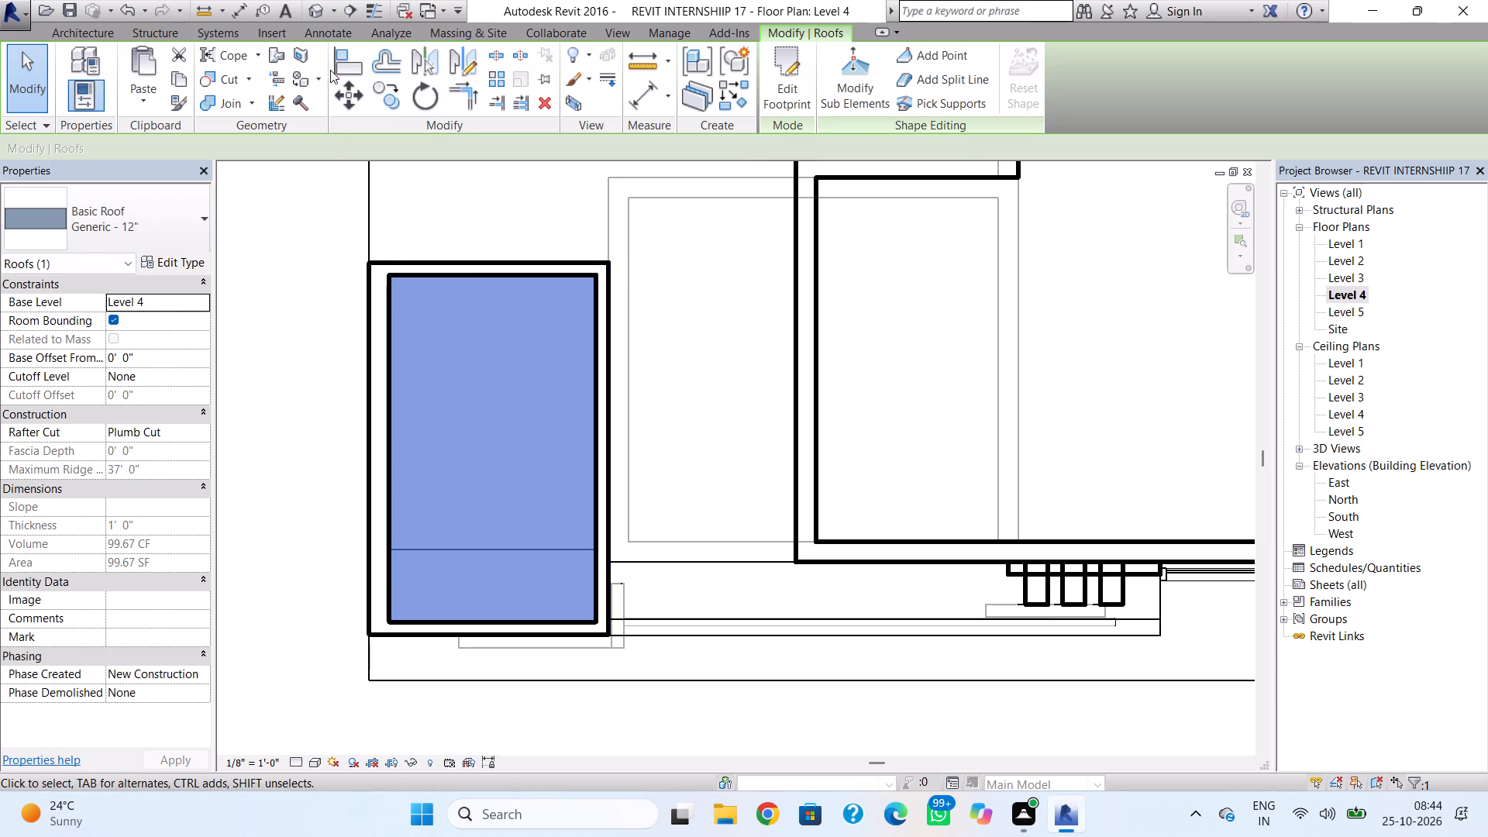
Set the small front tower roof's base offset from Level 4 to 4'.
click(315, 5)
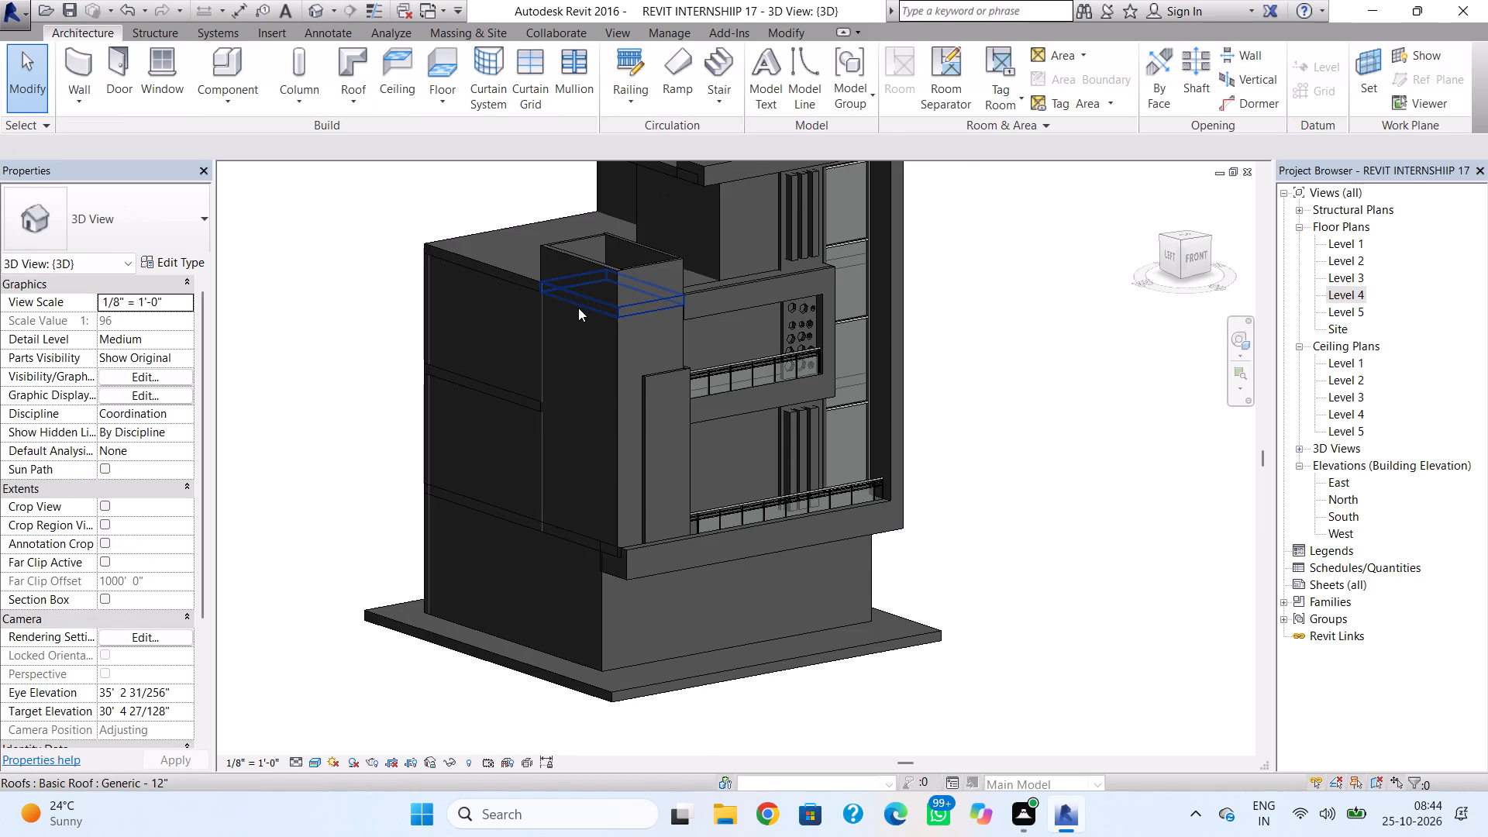
middle_drag(577, 329, 580, 442)
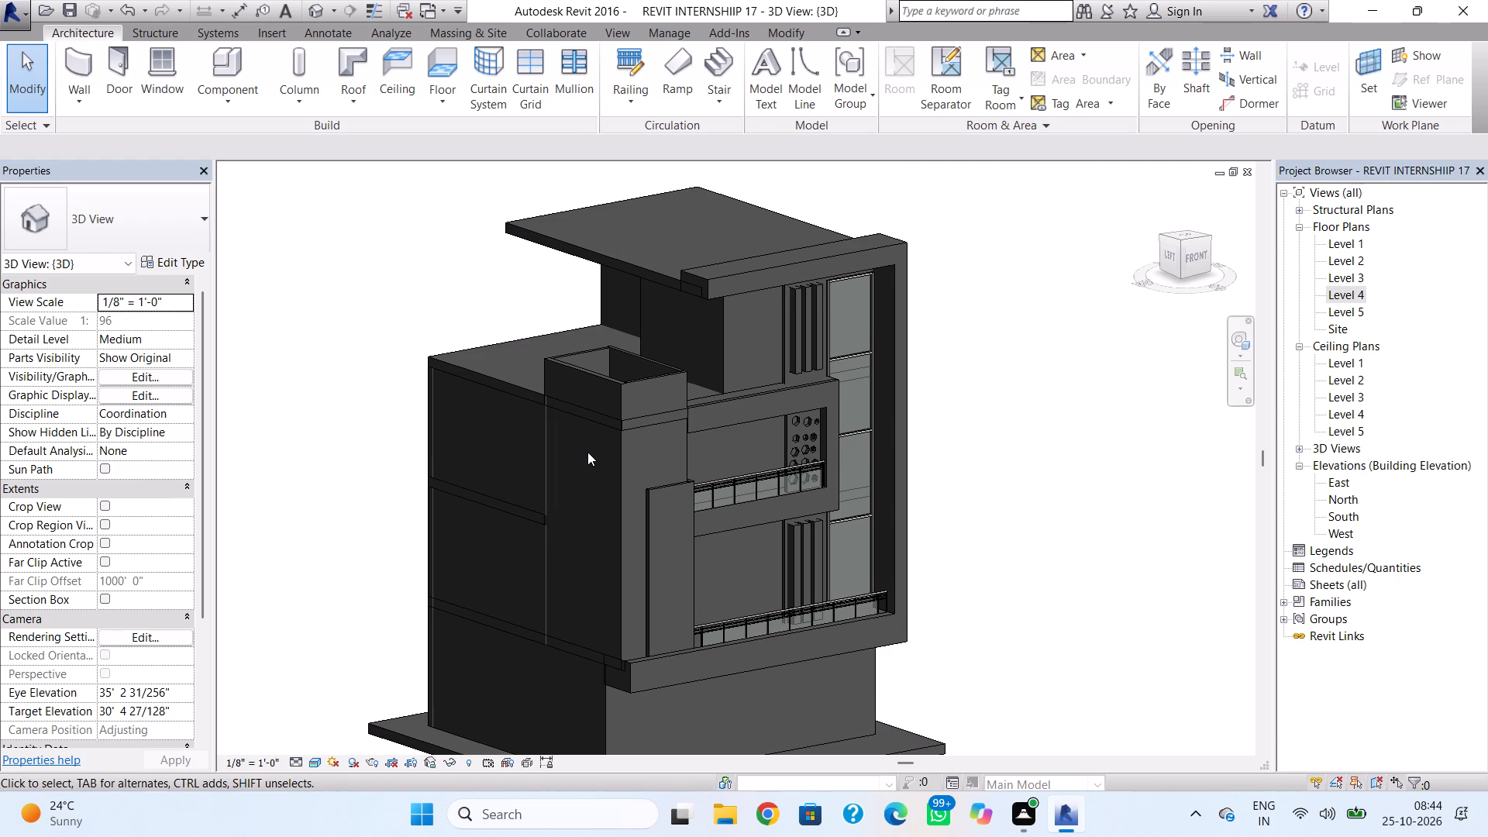
shift+right_drag(593, 456, 576, 634)
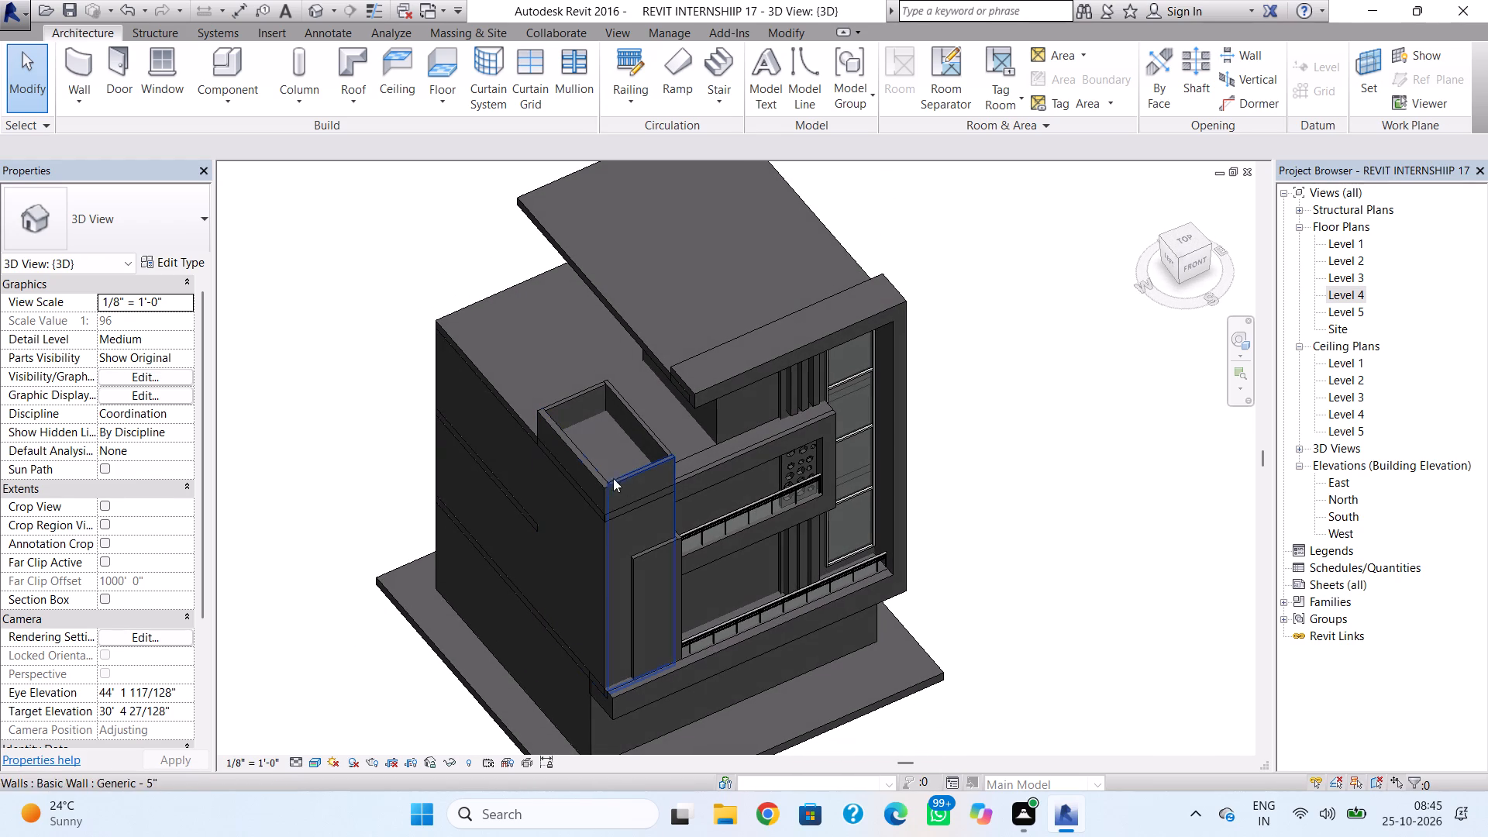
click(629, 438)
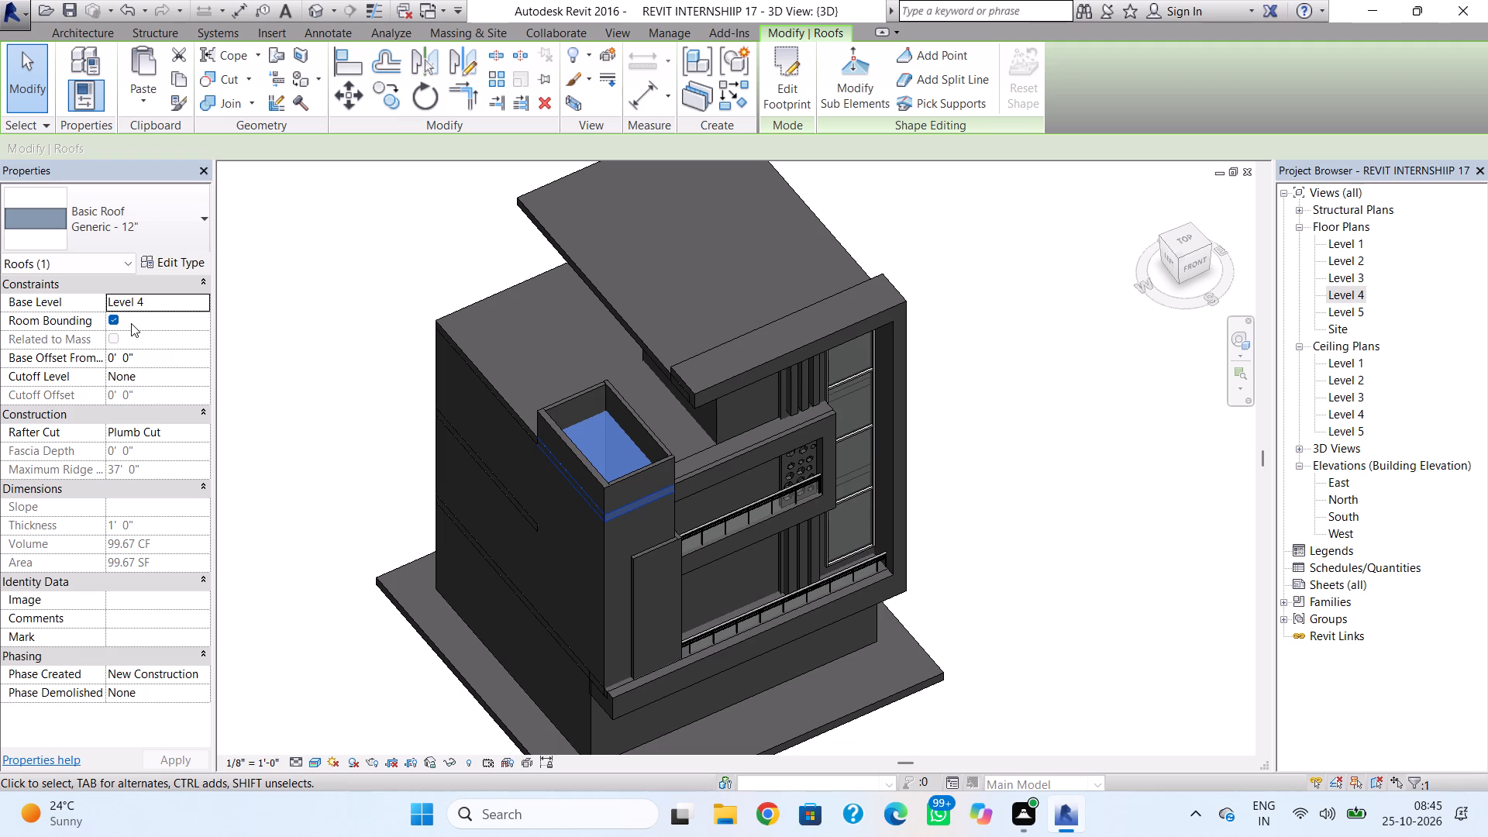
click(159, 363)
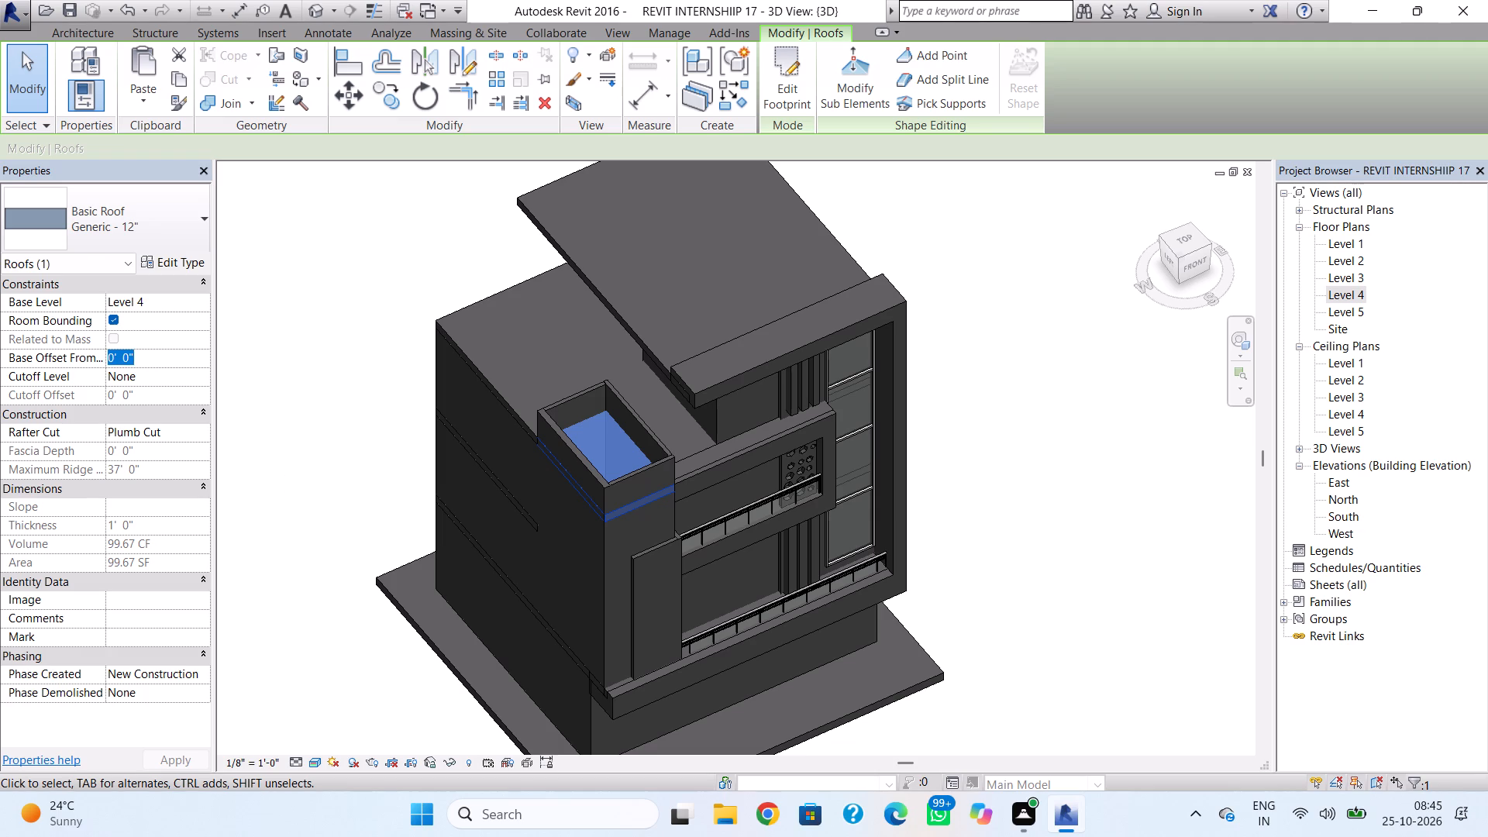
text(4')
key(Return)
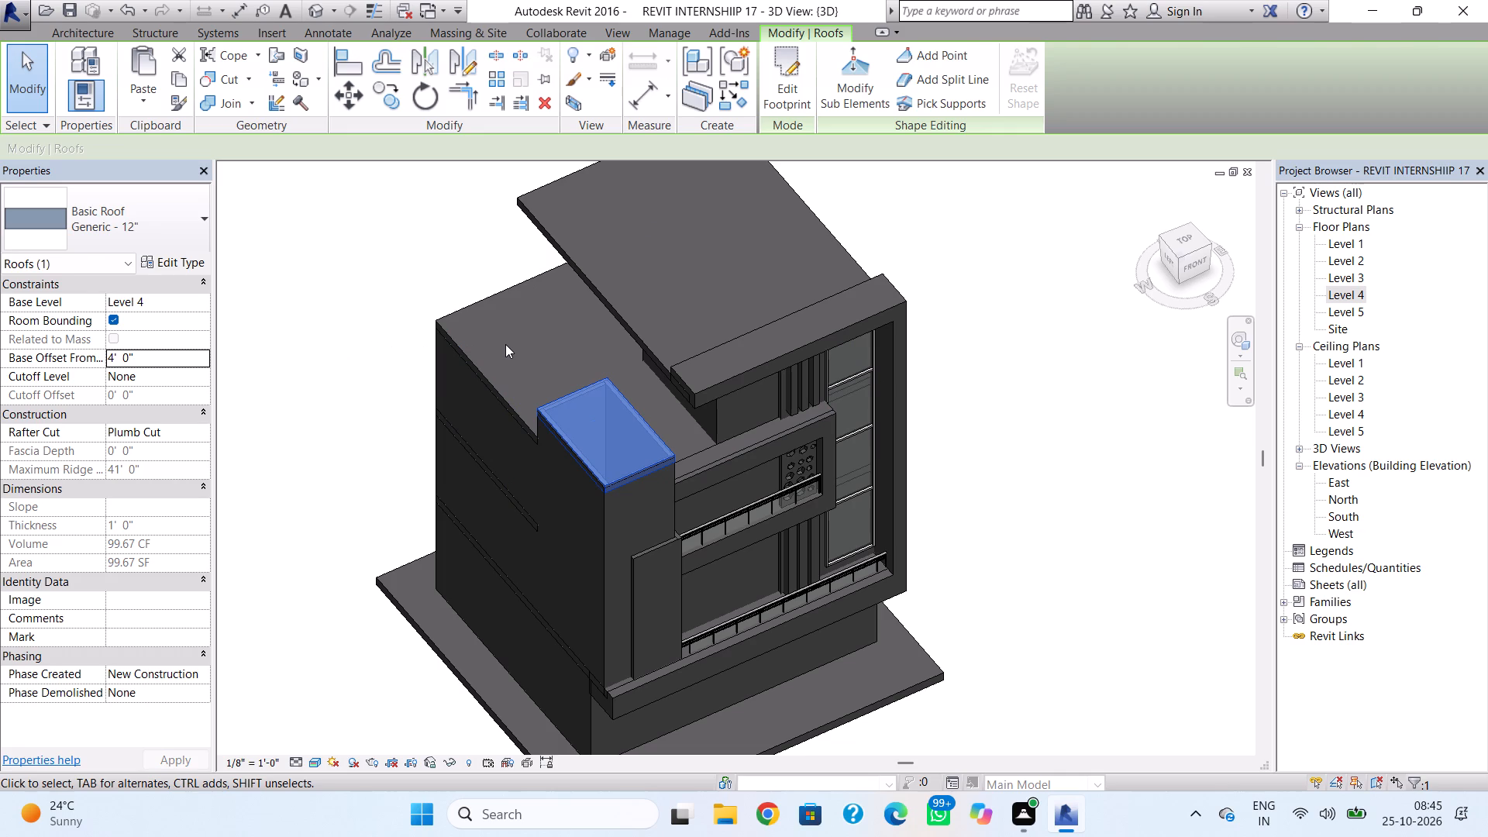
key(Escape)
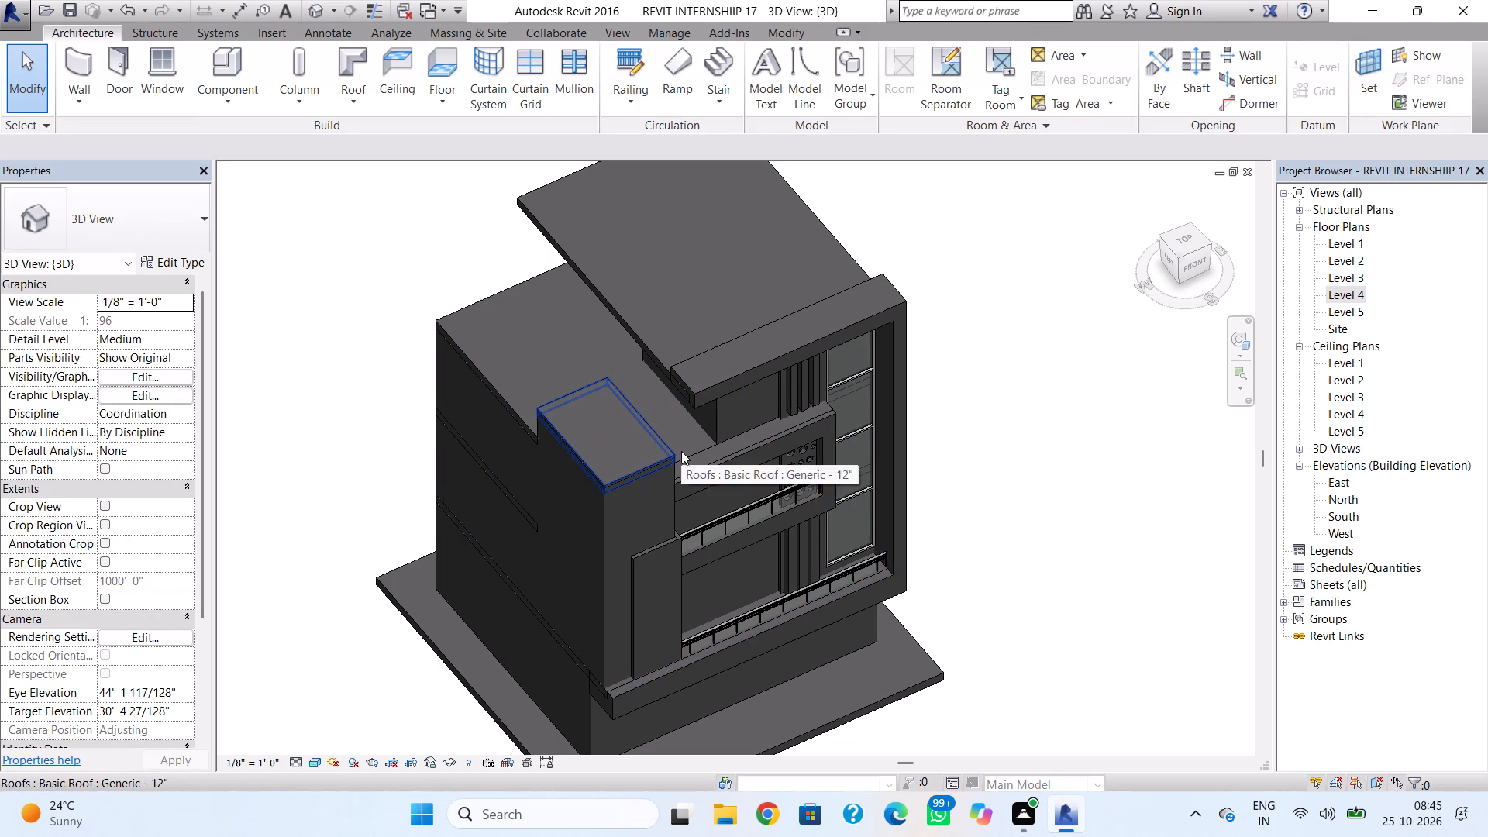
Edit the small front tower roof's footprint on Level 4, moving the east line in to 7' 6" width and front line to 11' 11 1/2" depth.
shift+right_drag(679, 451, 591, 257)
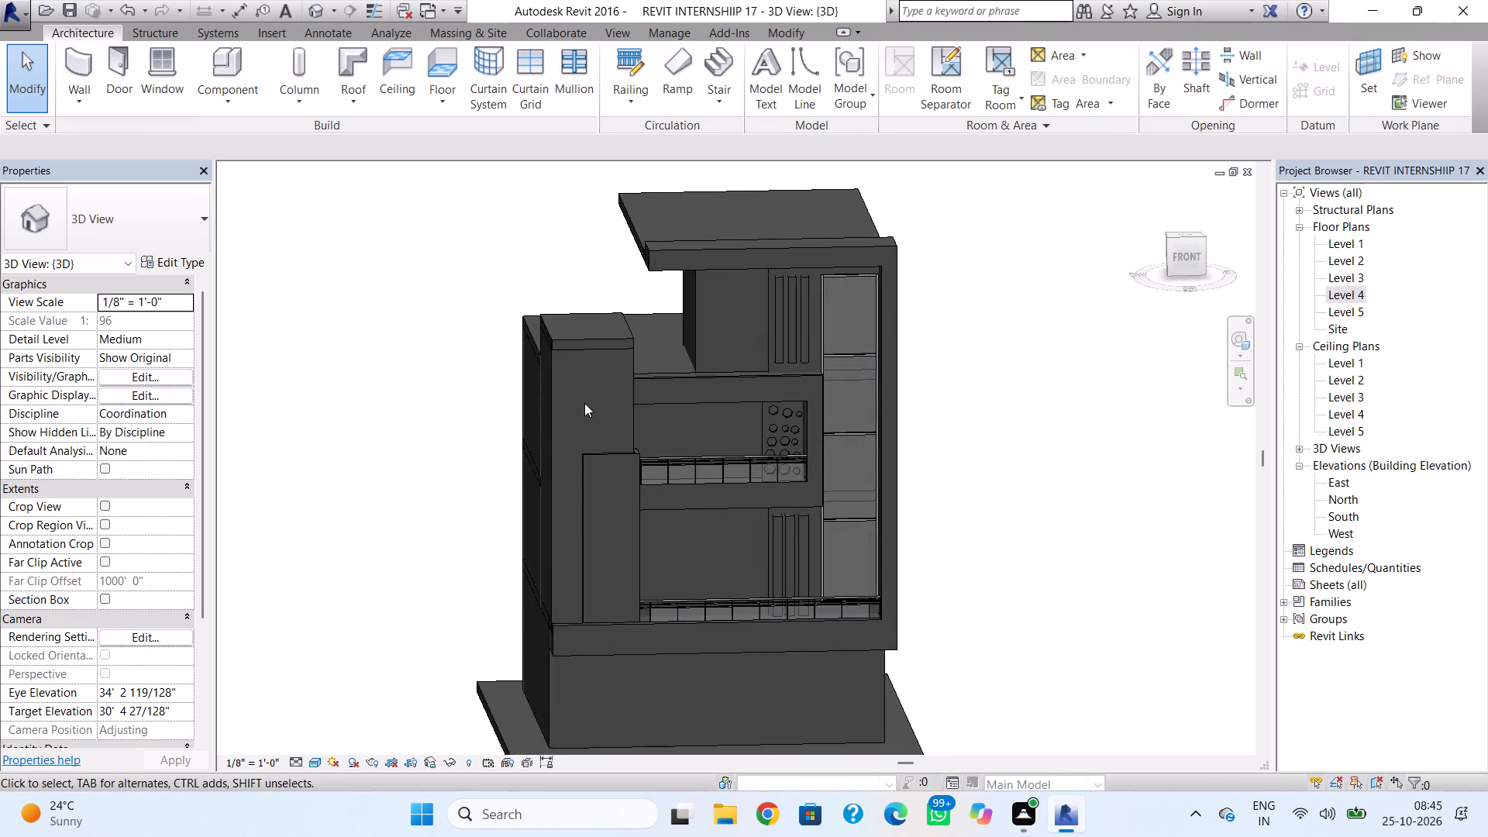
double_click(613, 344)
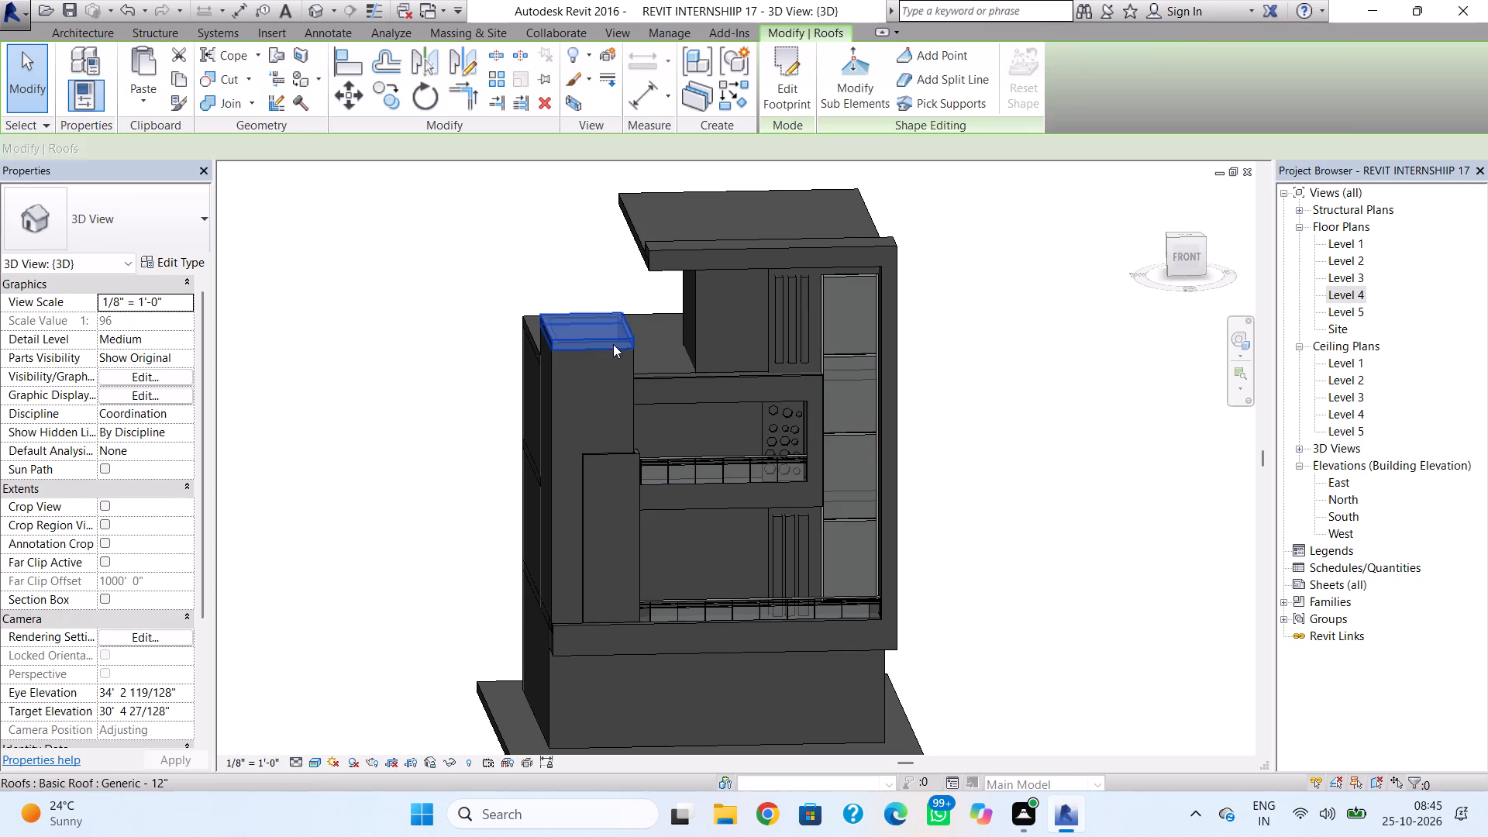
double_click(1335, 296)
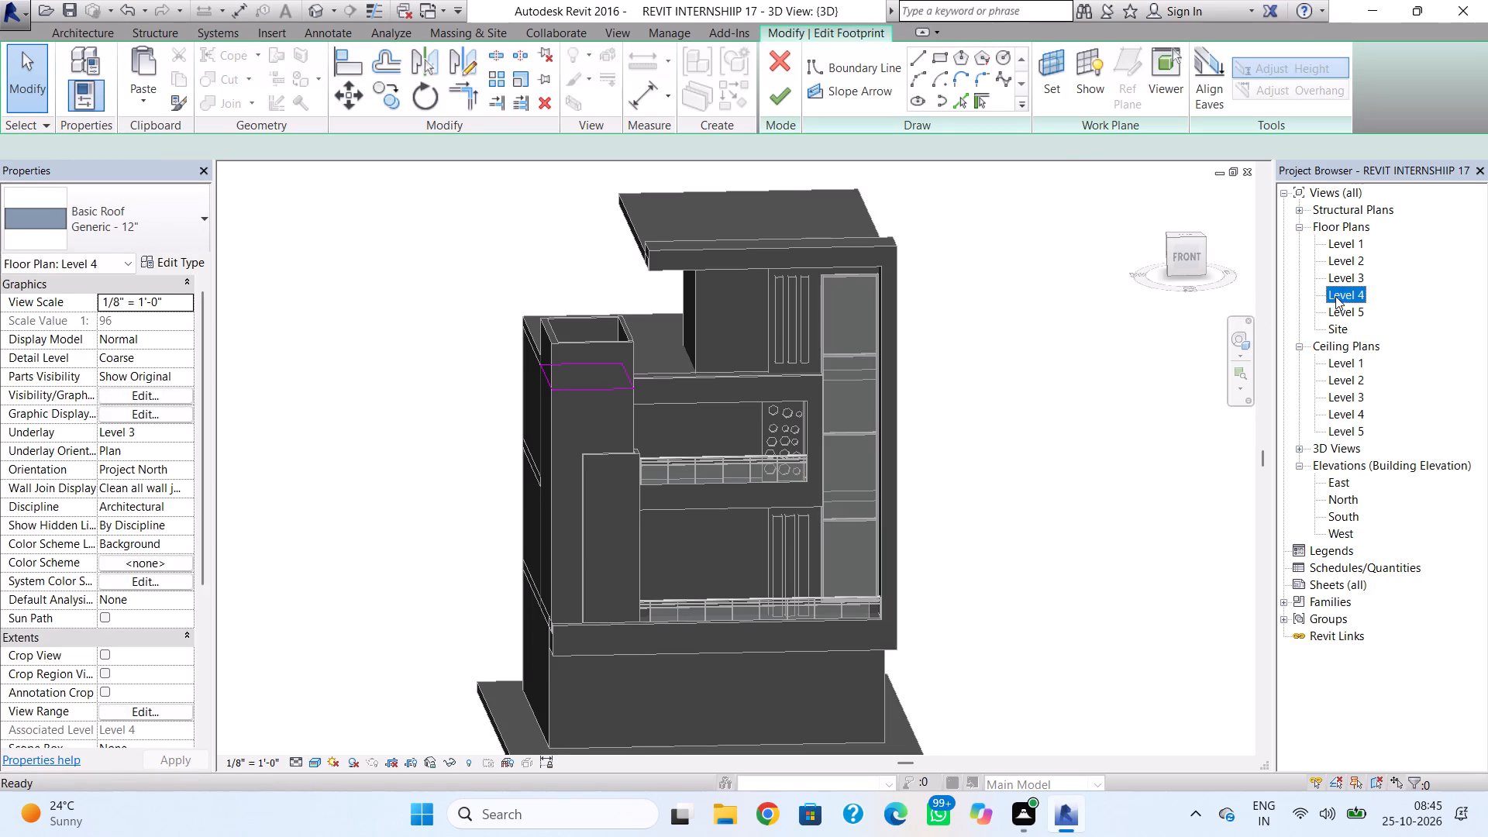
click(613, 502)
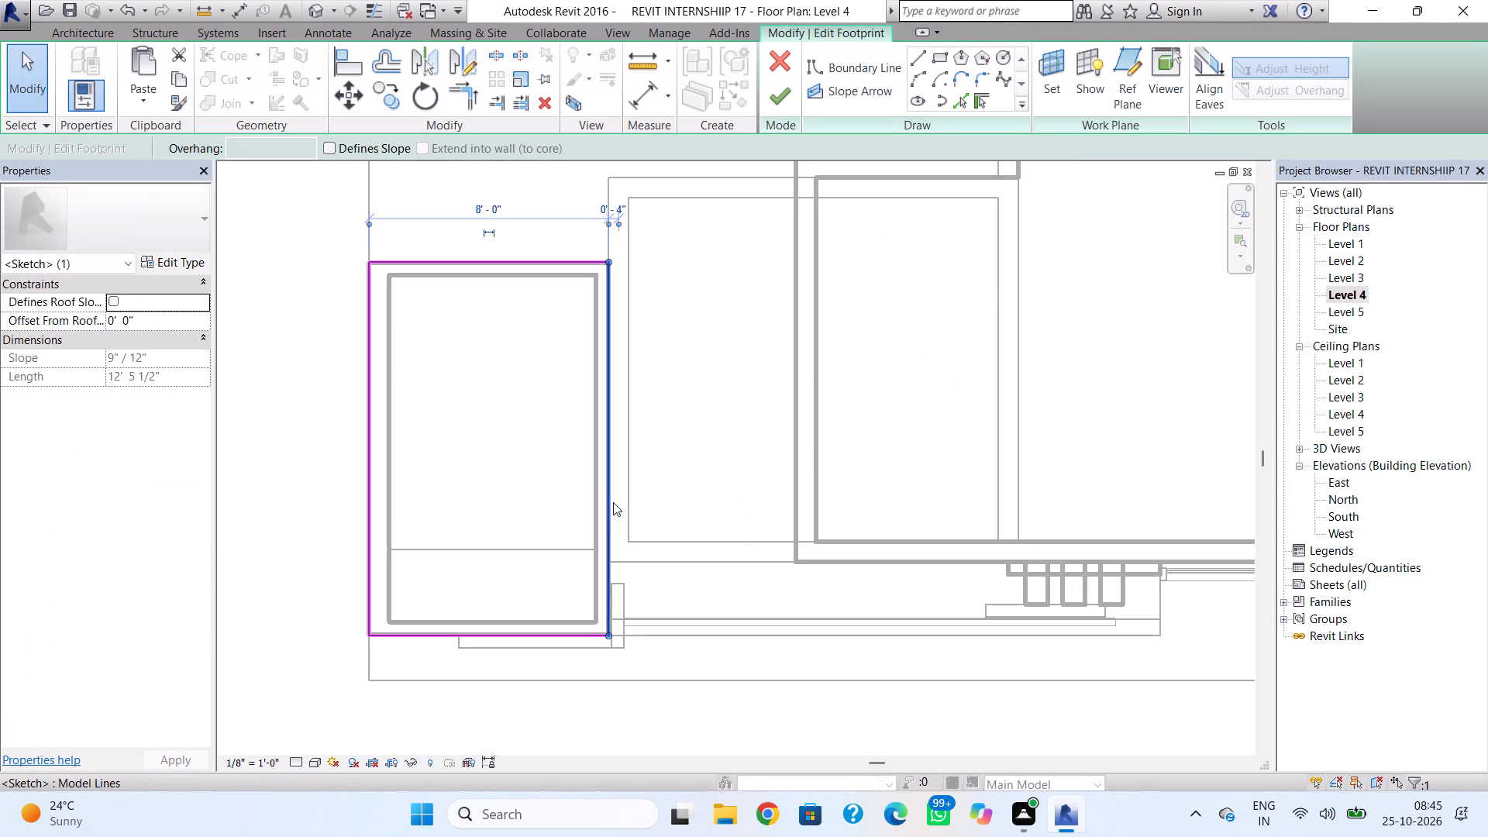
key(Left)
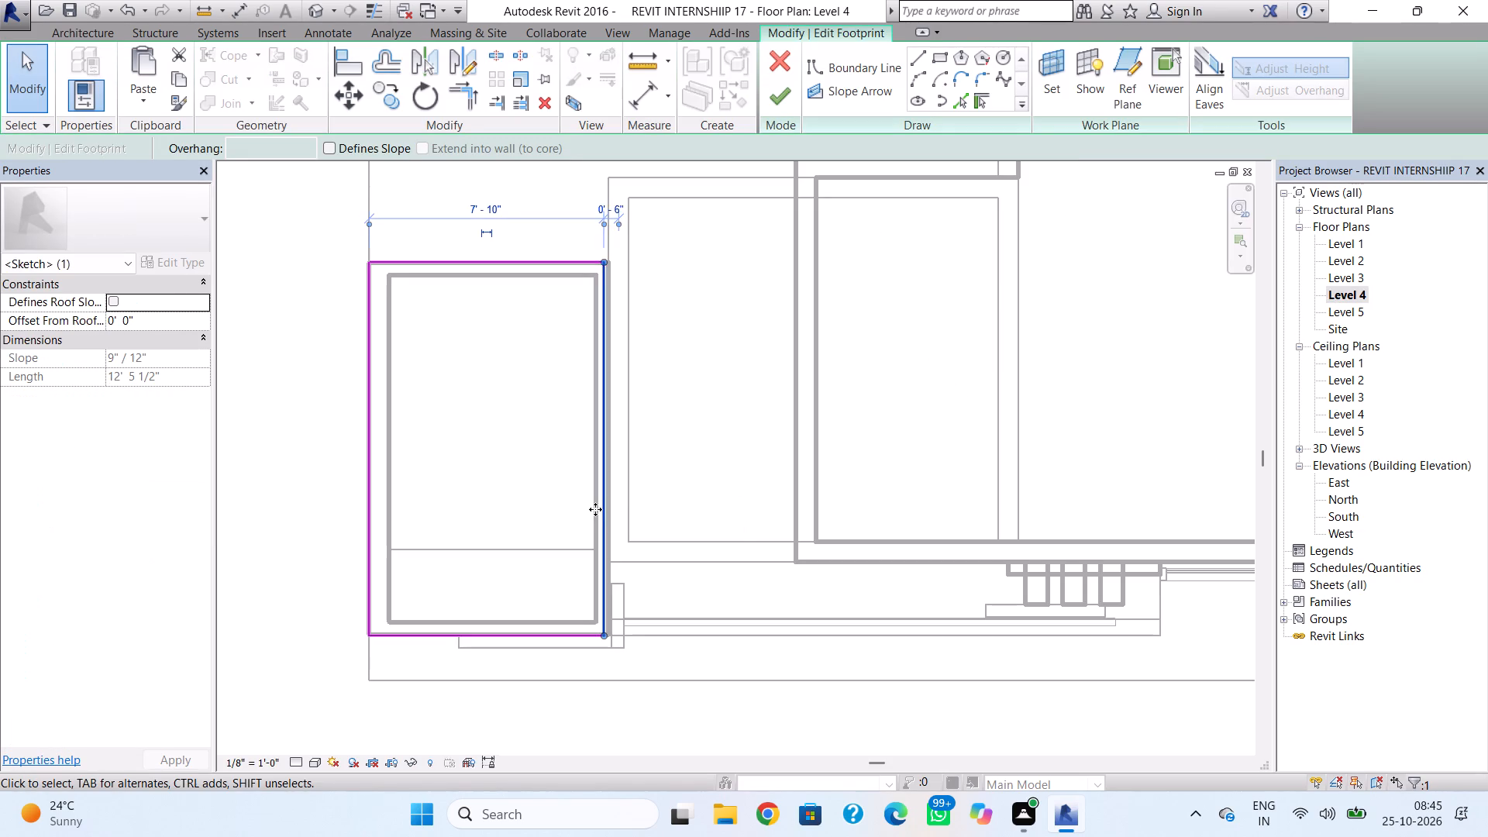
key(Left)
key(Left)
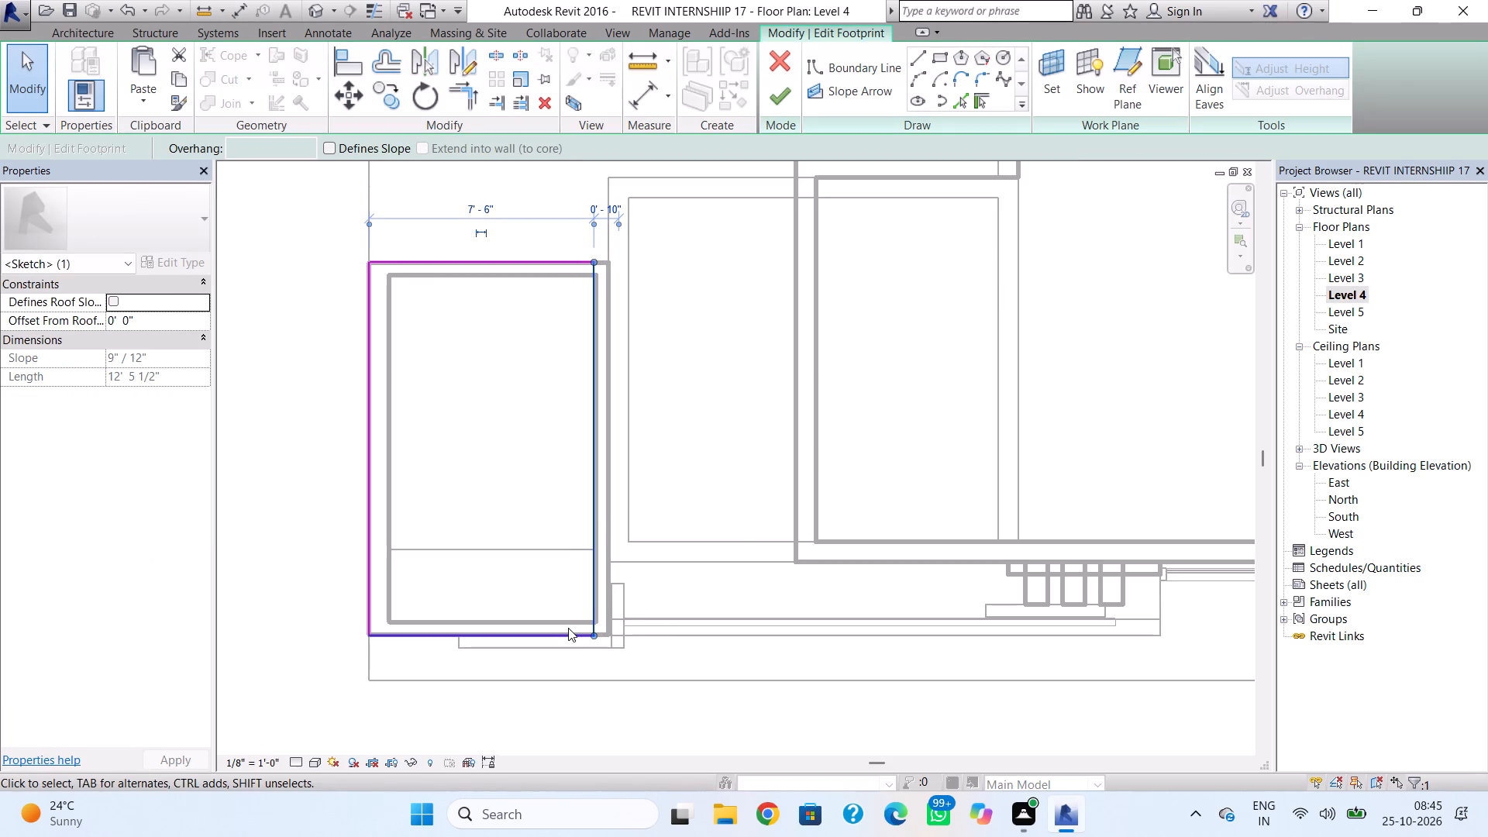
click(568, 628)
key(Up)
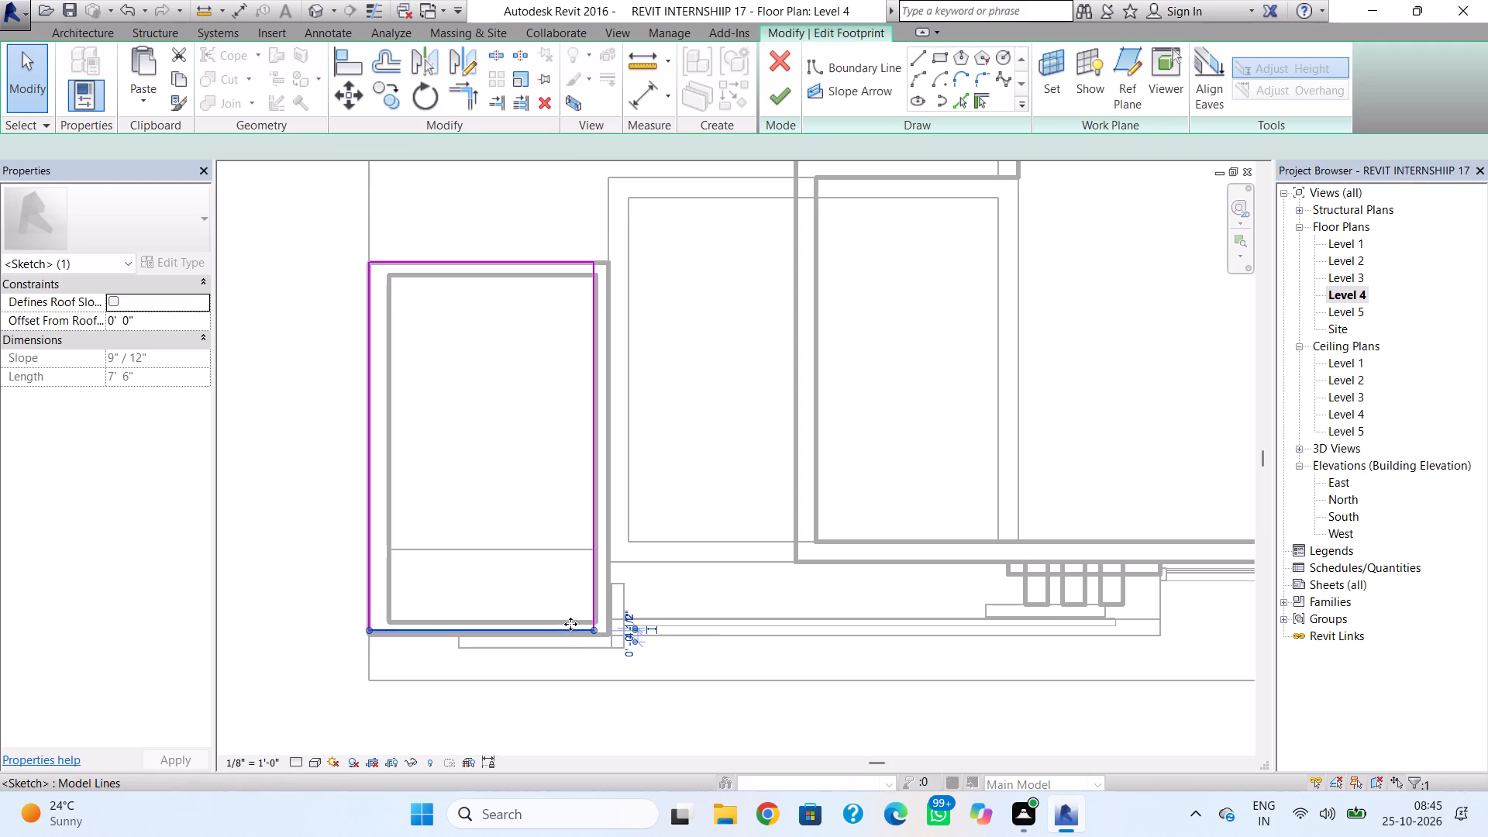
key(Up)
key(Up)
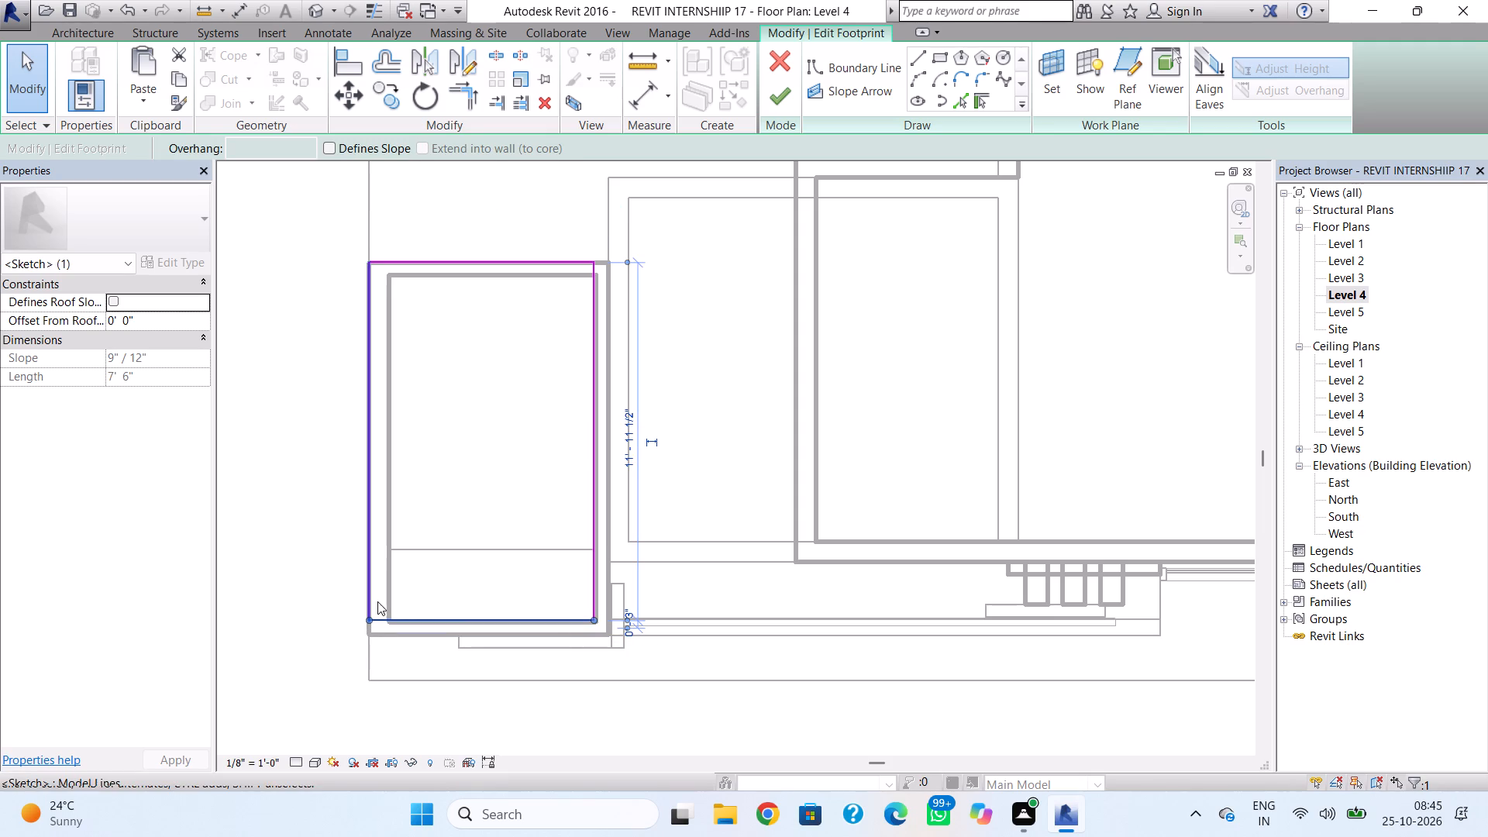
Move the roof footprint's west boundary line inward to the tower's inner wall face, making the sketch 6' 10" wide.
click(377, 601)
key(Right)
key(Right)
key(Right)
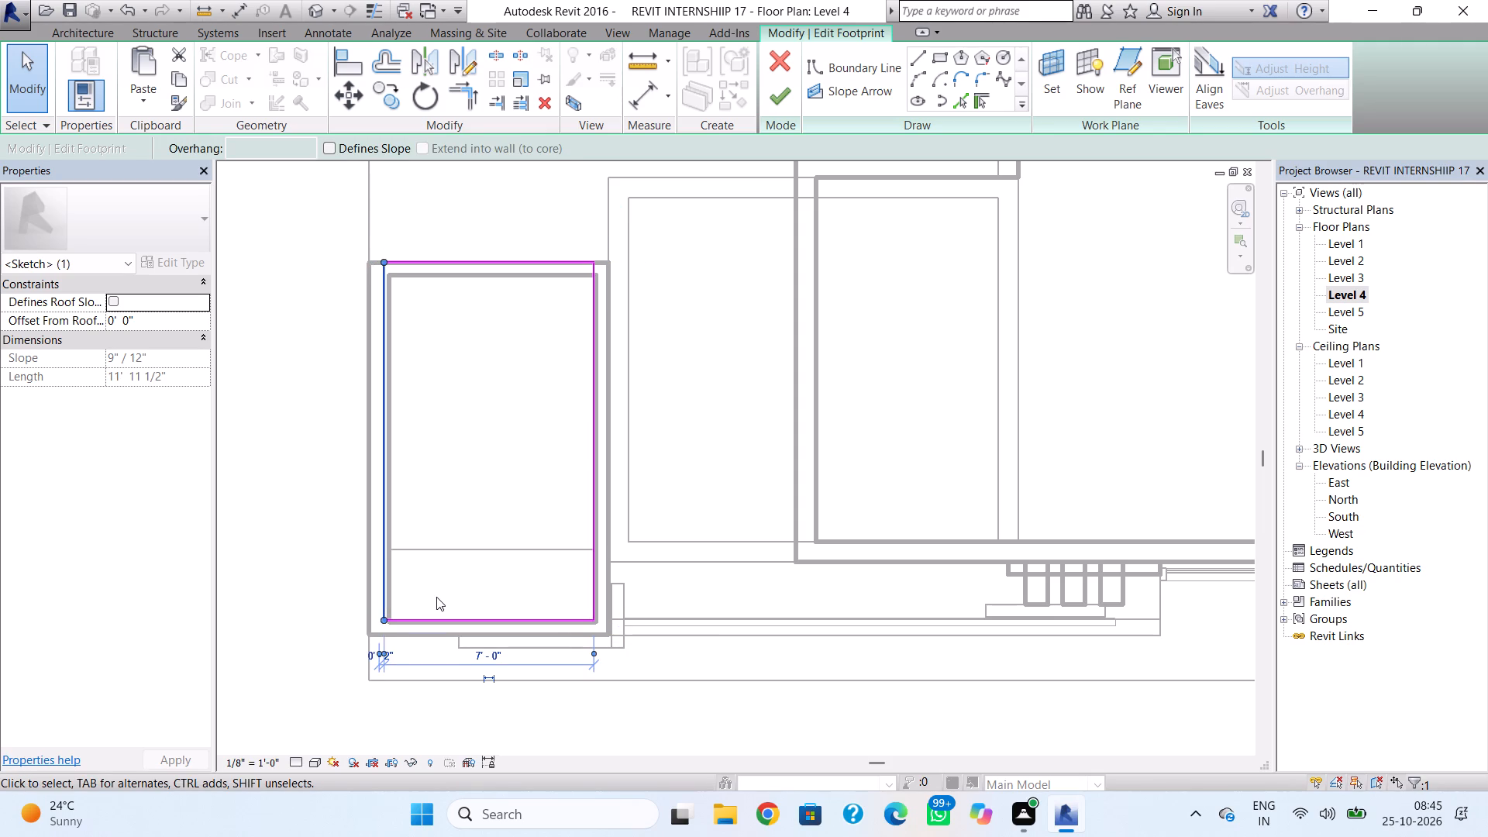
key(Right)
key(Right)
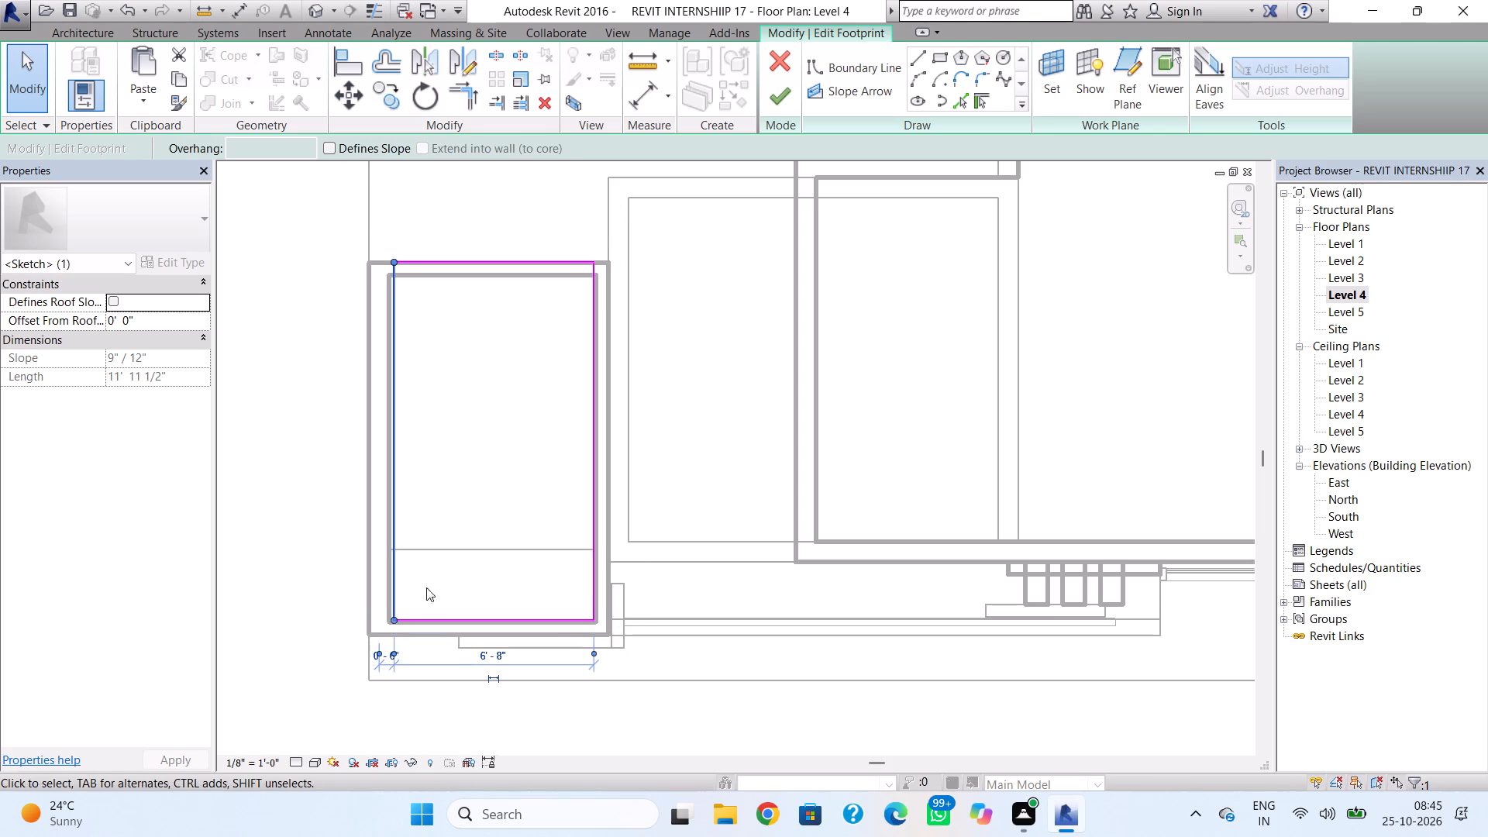
scroll(410, 577, up, 3)
key(Left)
key(Left)
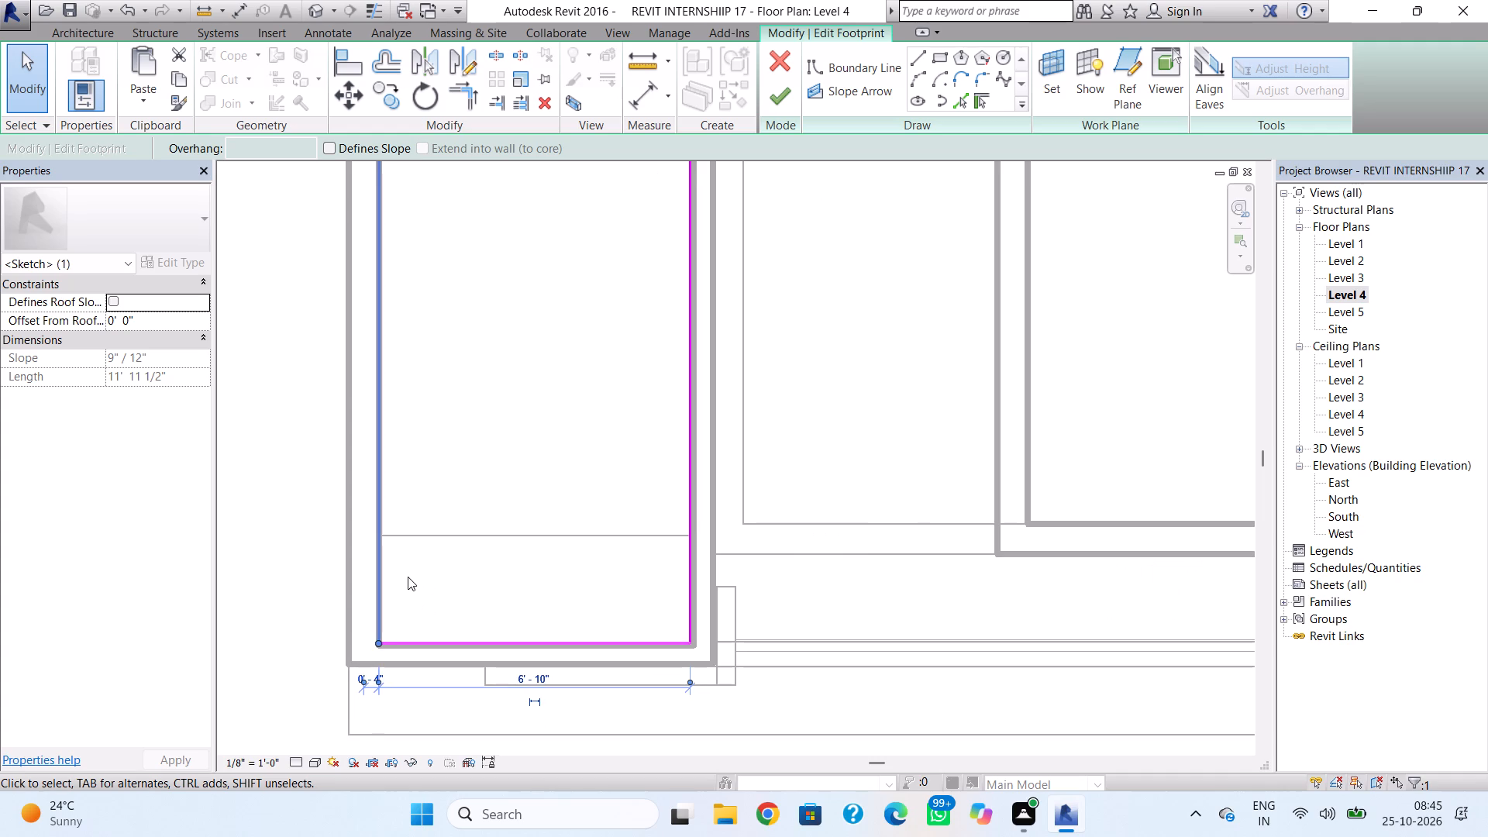
Move the roof footprint's rear boundary line inward to the inner wall face, making the sketch 11' 6 1/2" deep.
scroll(413, 563, down, 1)
middle_drag(413, 571, 413, 617)
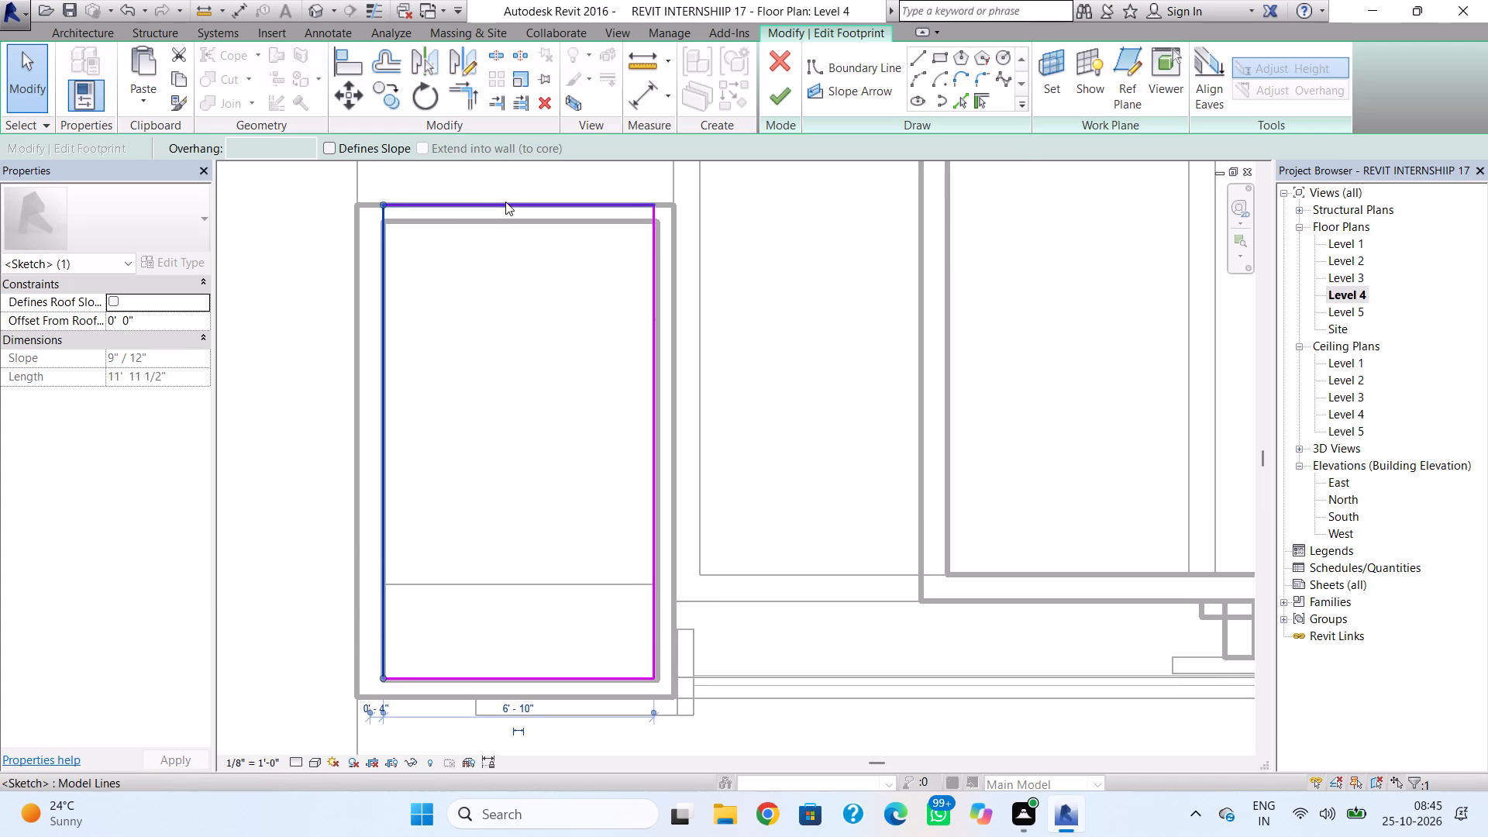
click(505, 201)
key(Down)
key(Down)
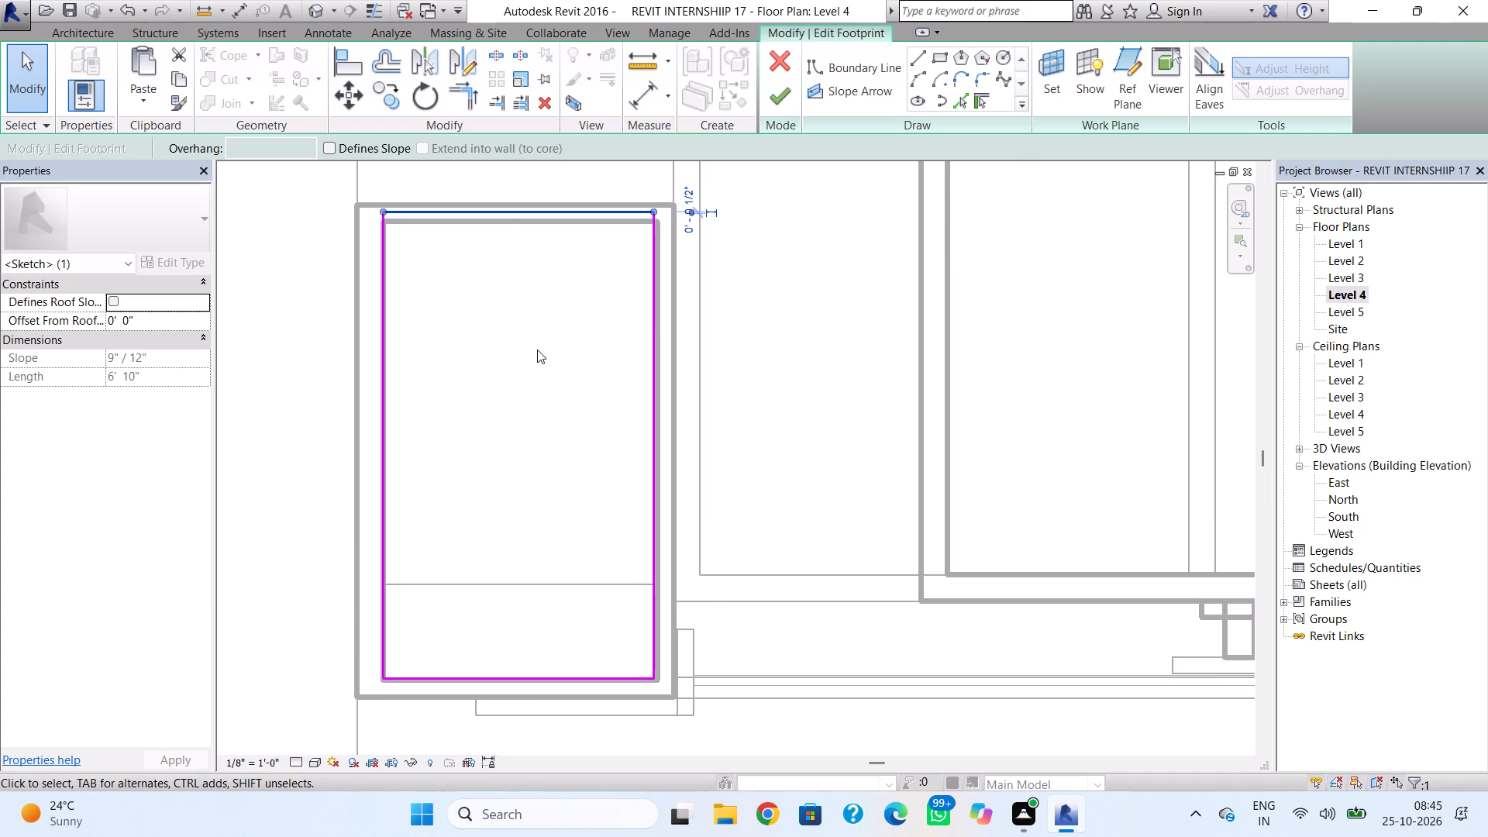
key(Down)
key(Down)
key(Down)
key(Down)
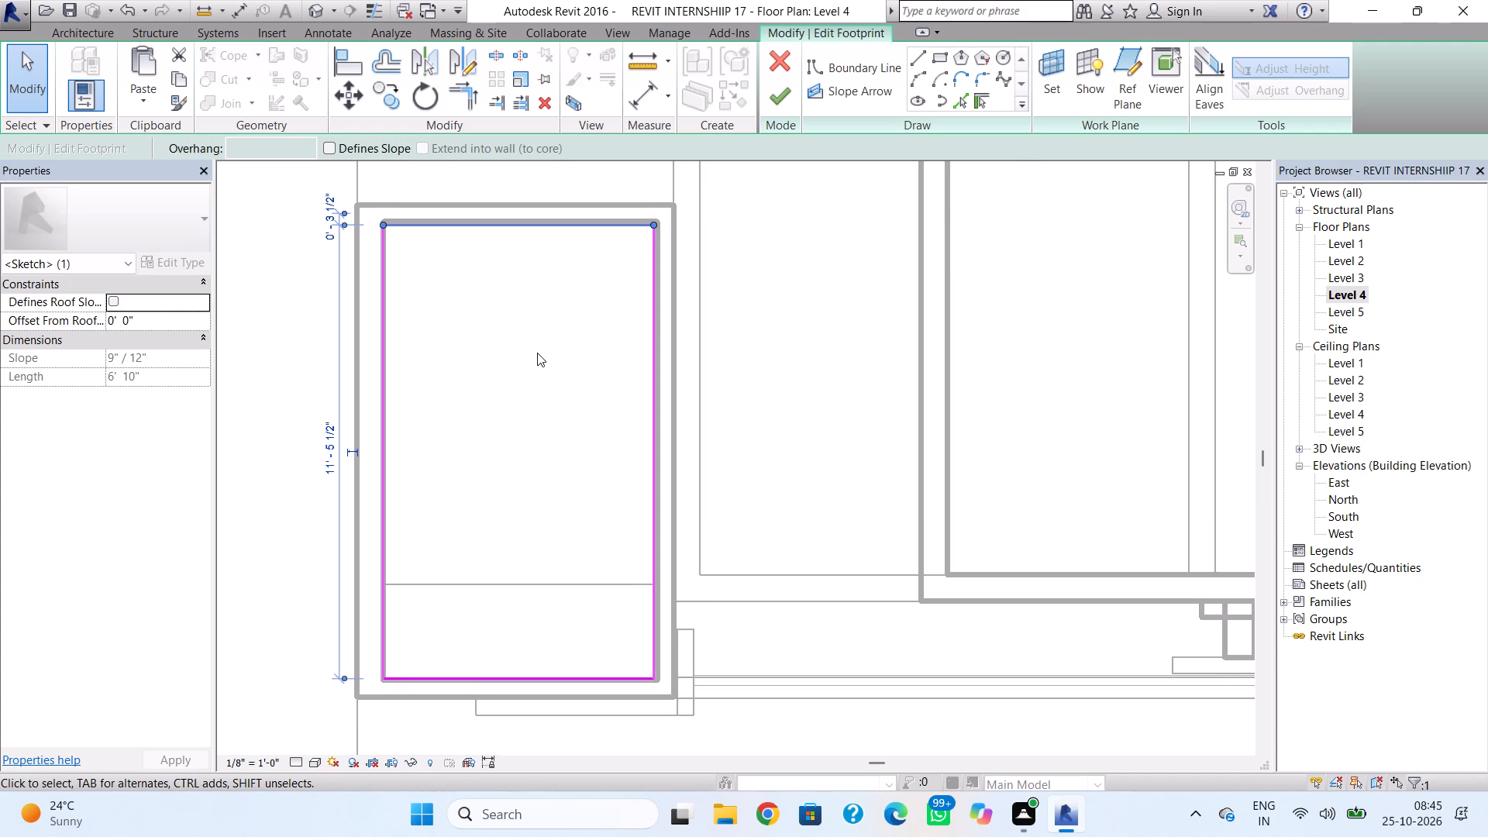
key(Up)
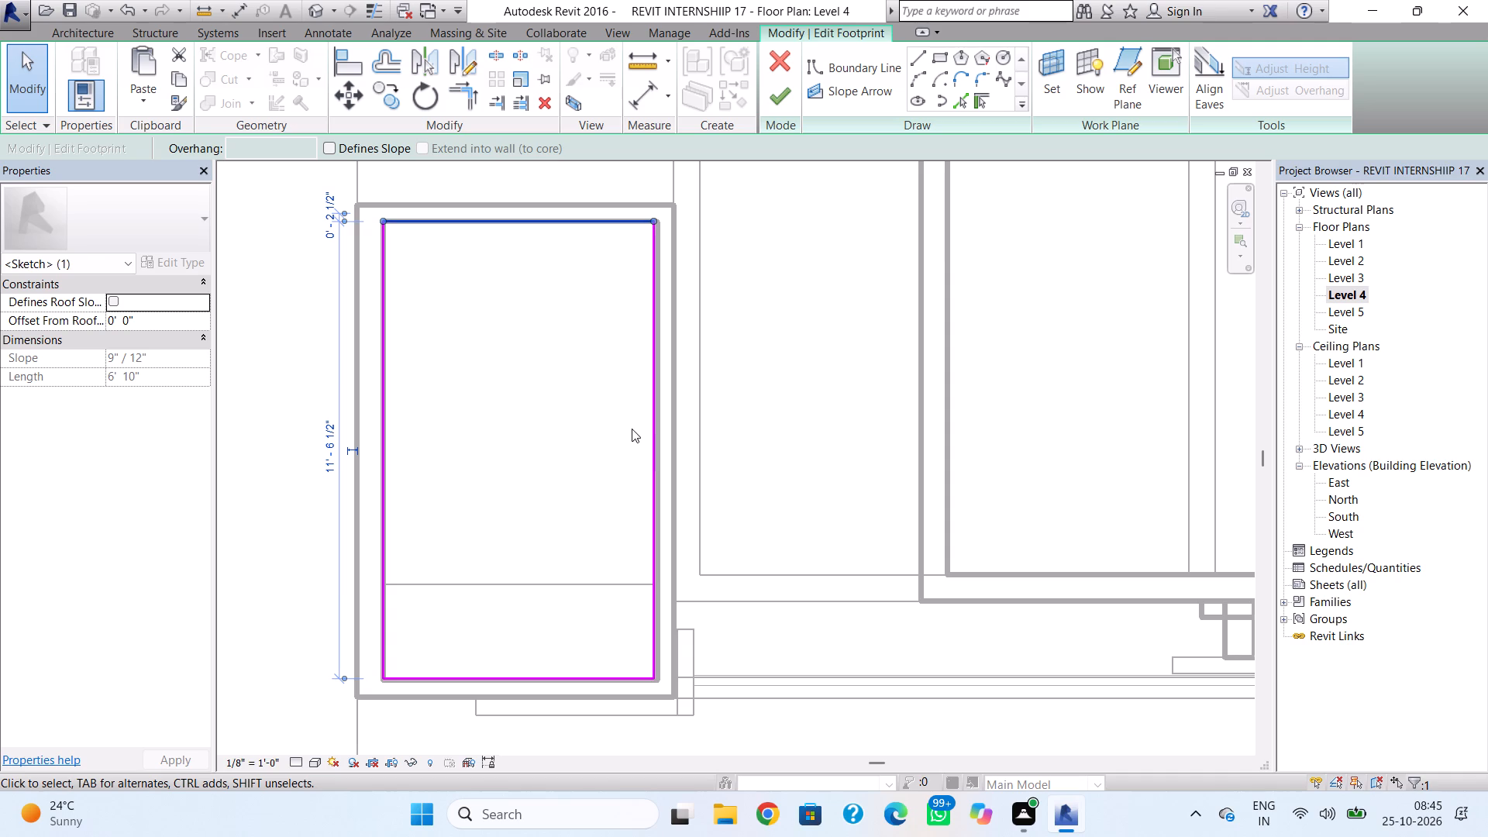
Nudge the footprint's west boundary line further inward for a 6' 9" width and finish the roof sketch.
click(491, 667)
click(490, 677)
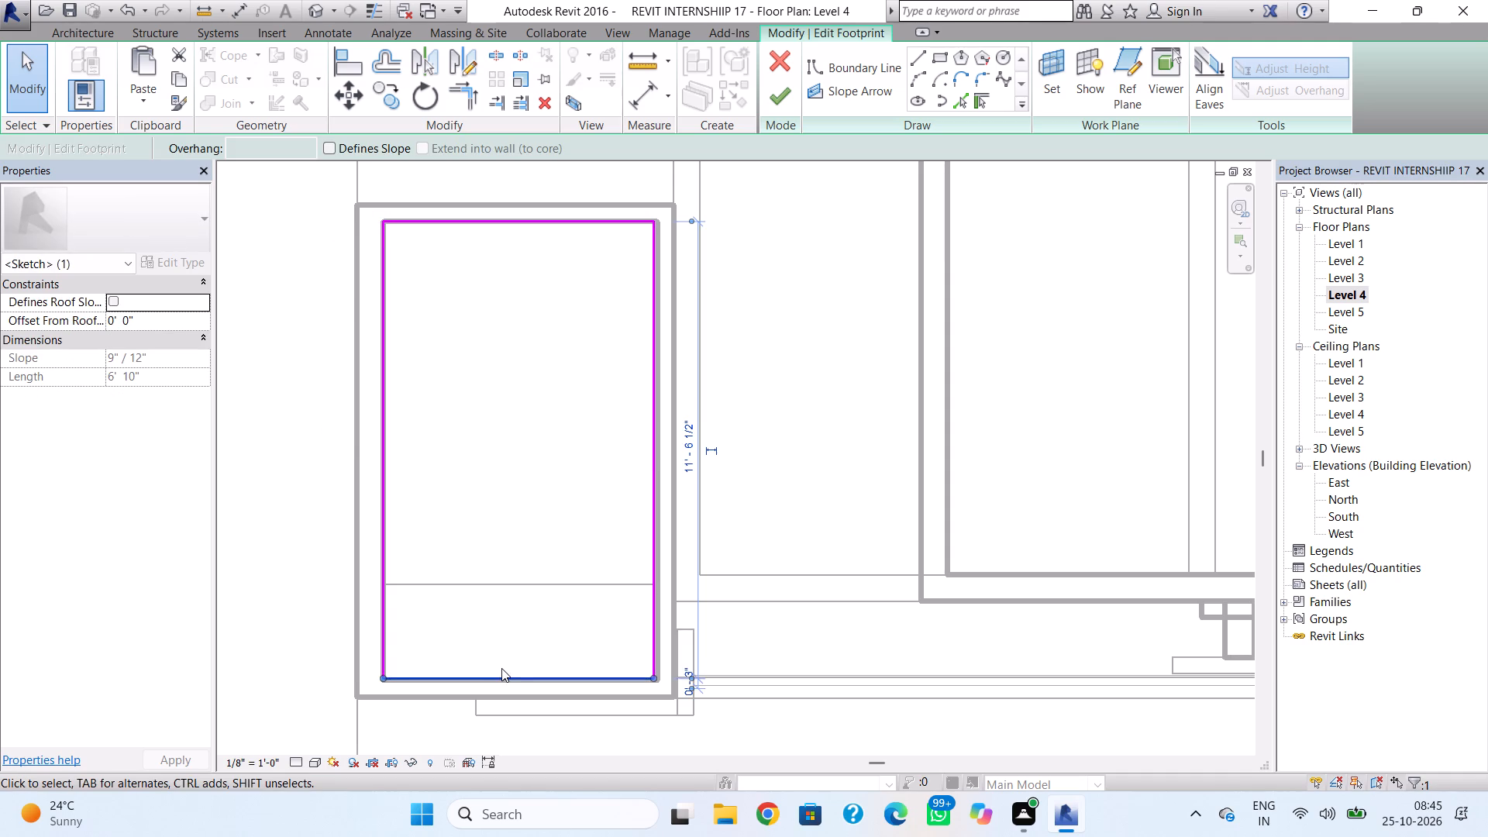
scroll(501, 668, up, 3)
key(Up)
key(Down)
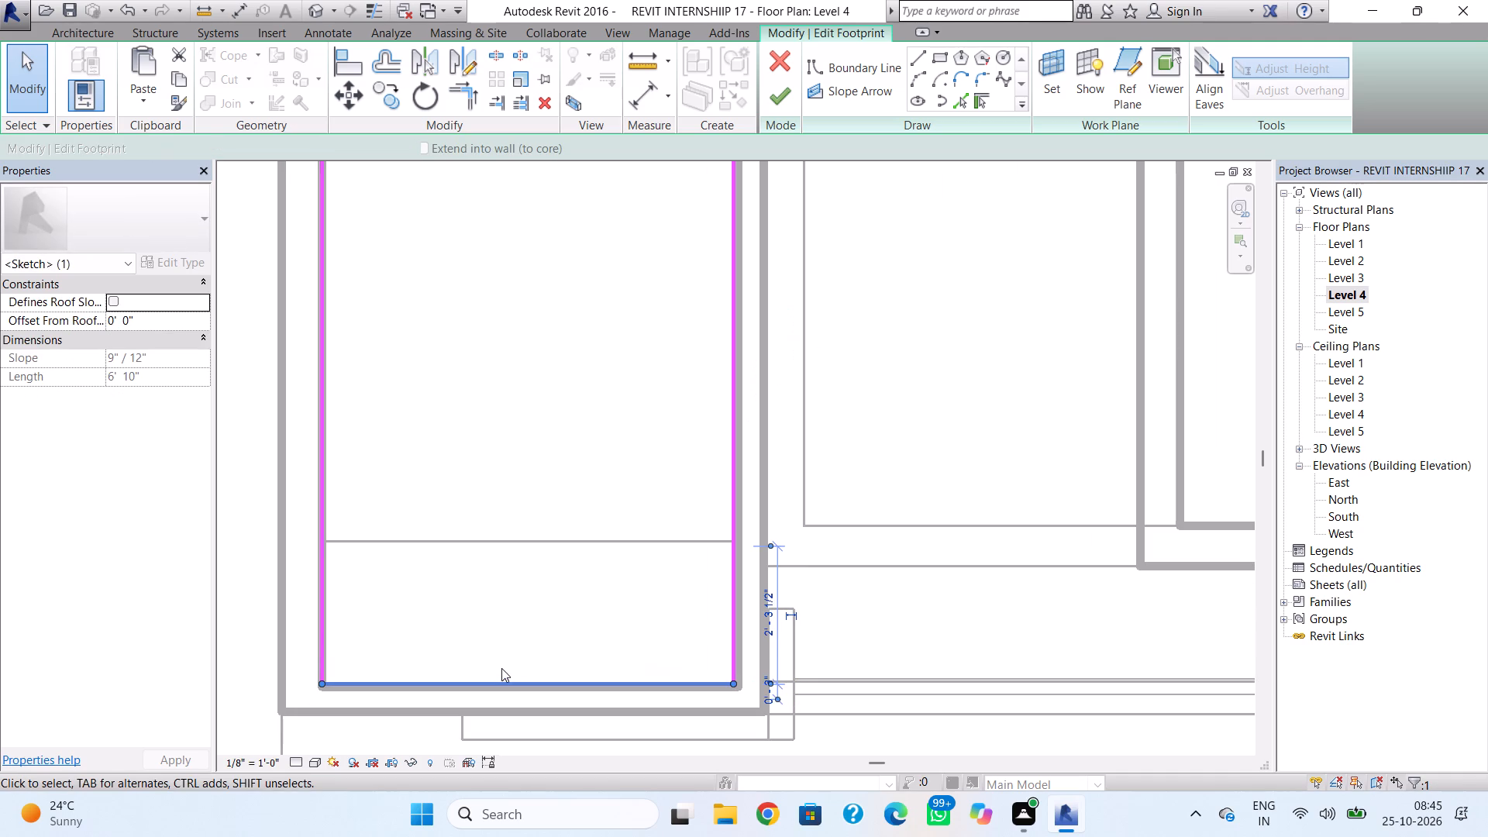
click(323, 646)
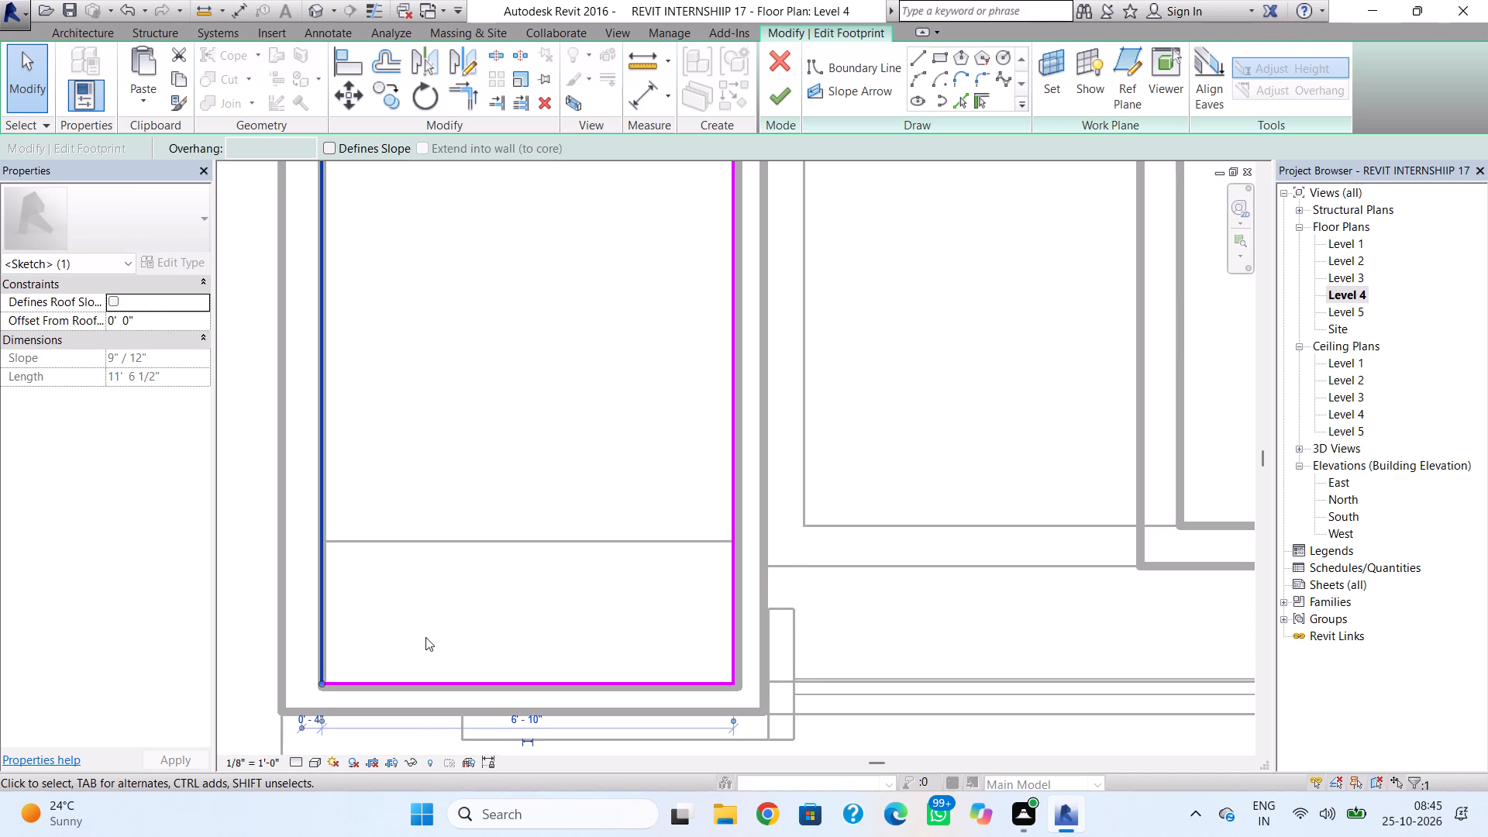
key(Right)
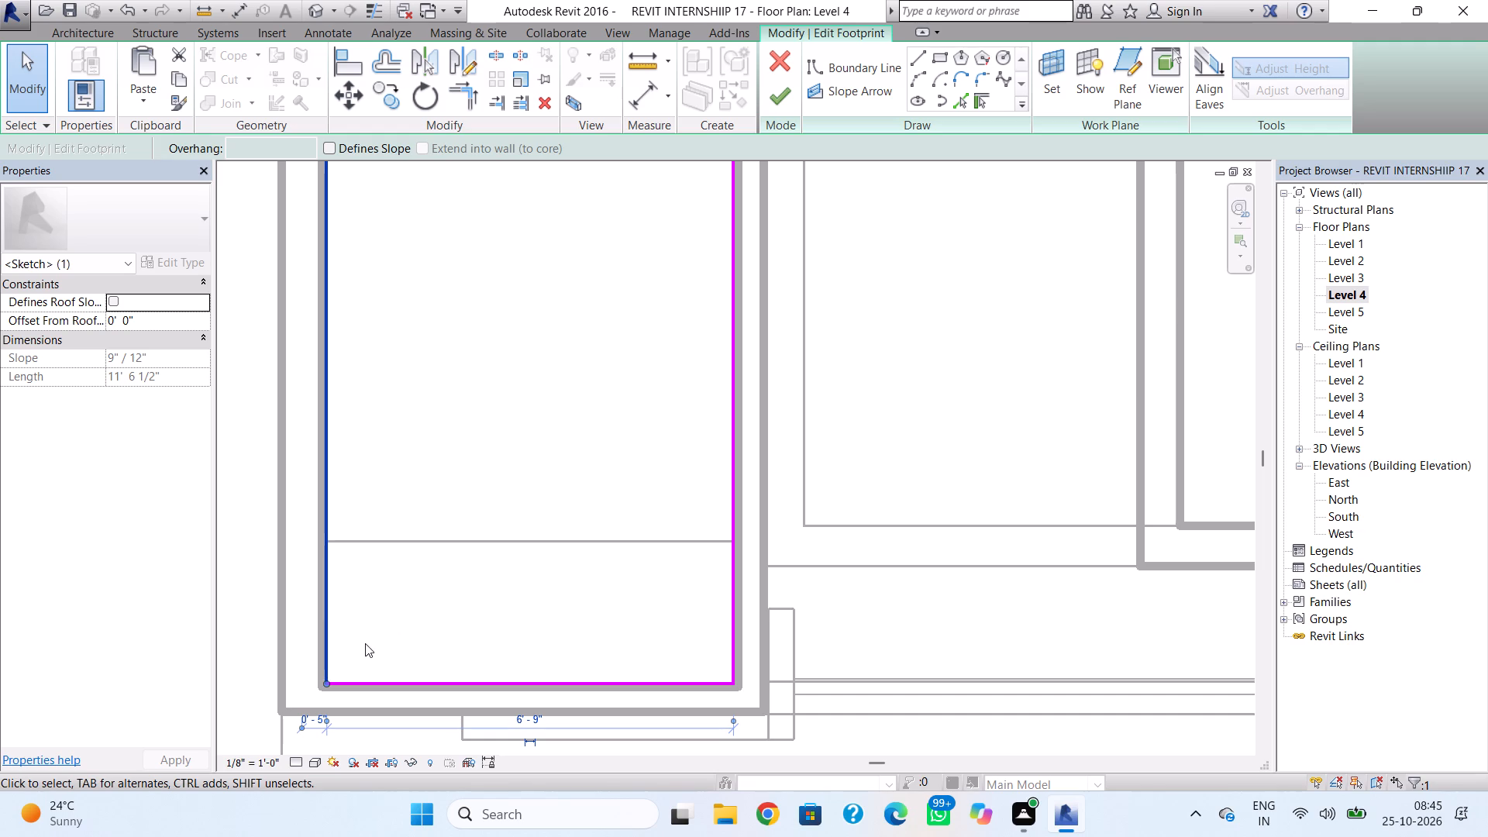
click(789, 102)
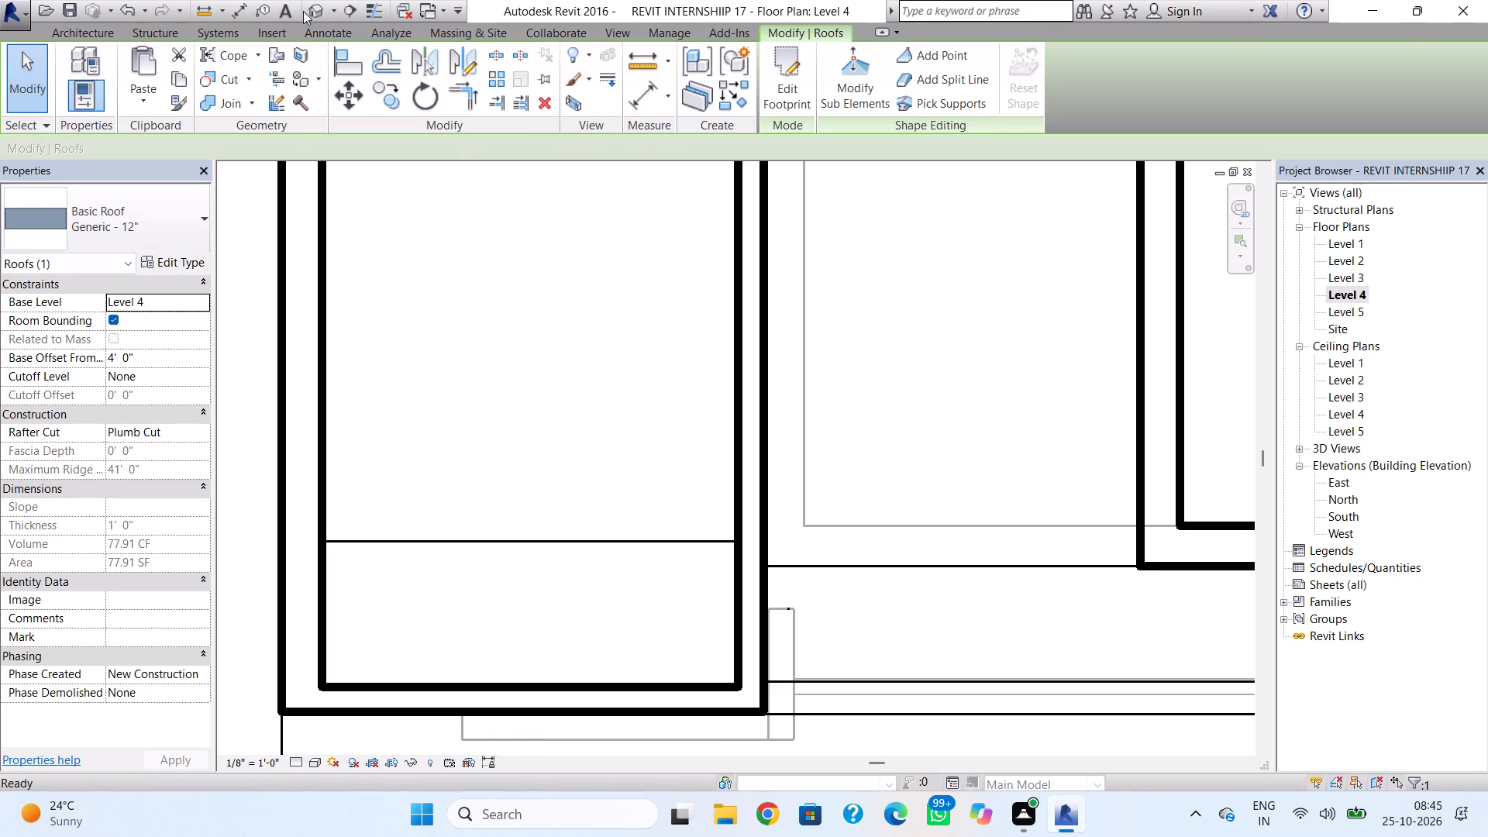
In the 3D view, raise the top of the small tower's front wall to the roof's top edge.
click(311, 11)
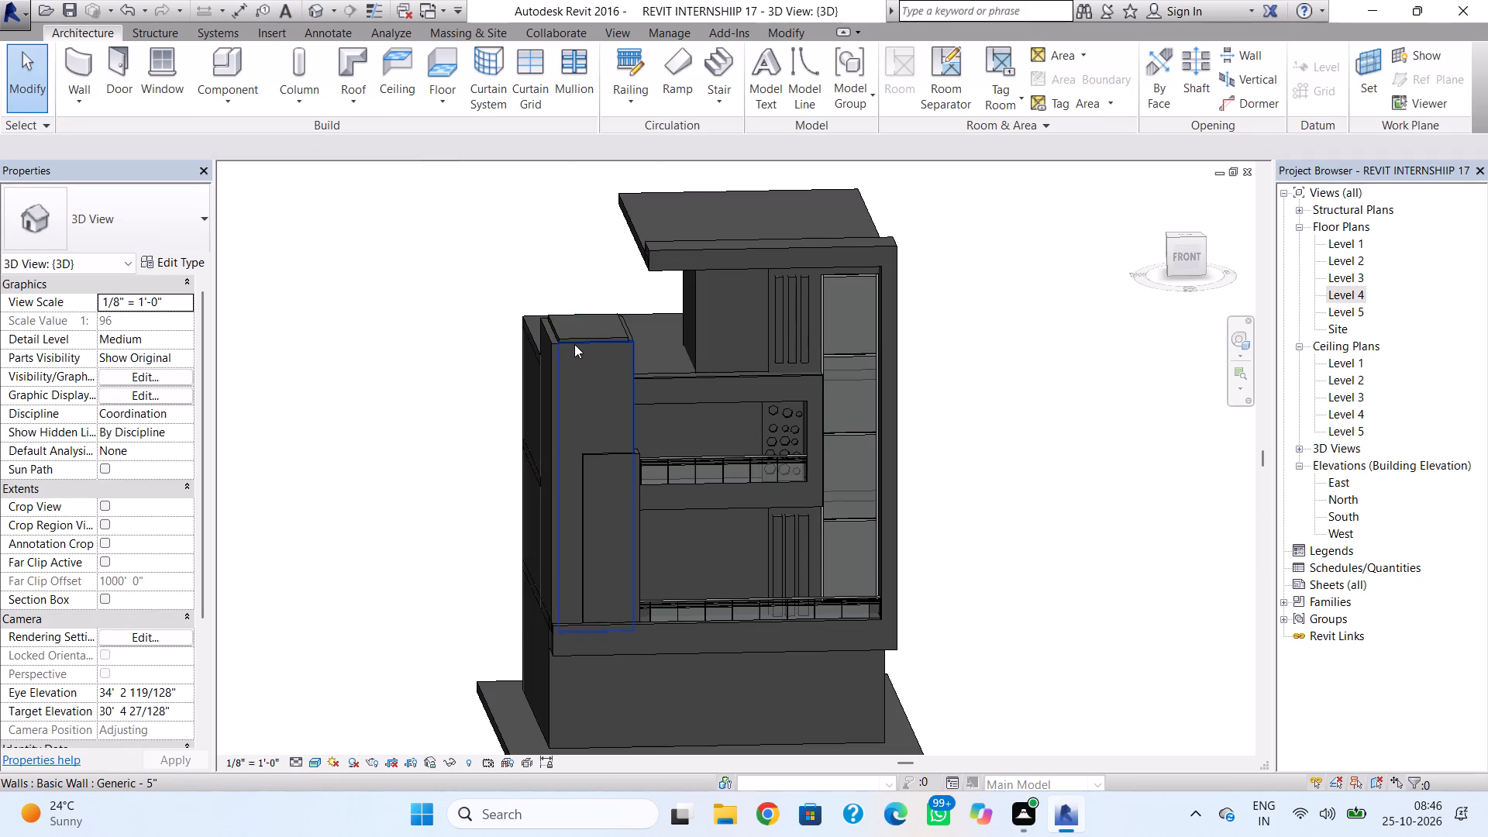
click(577, 346)
scroll(582, 345, up, 3)
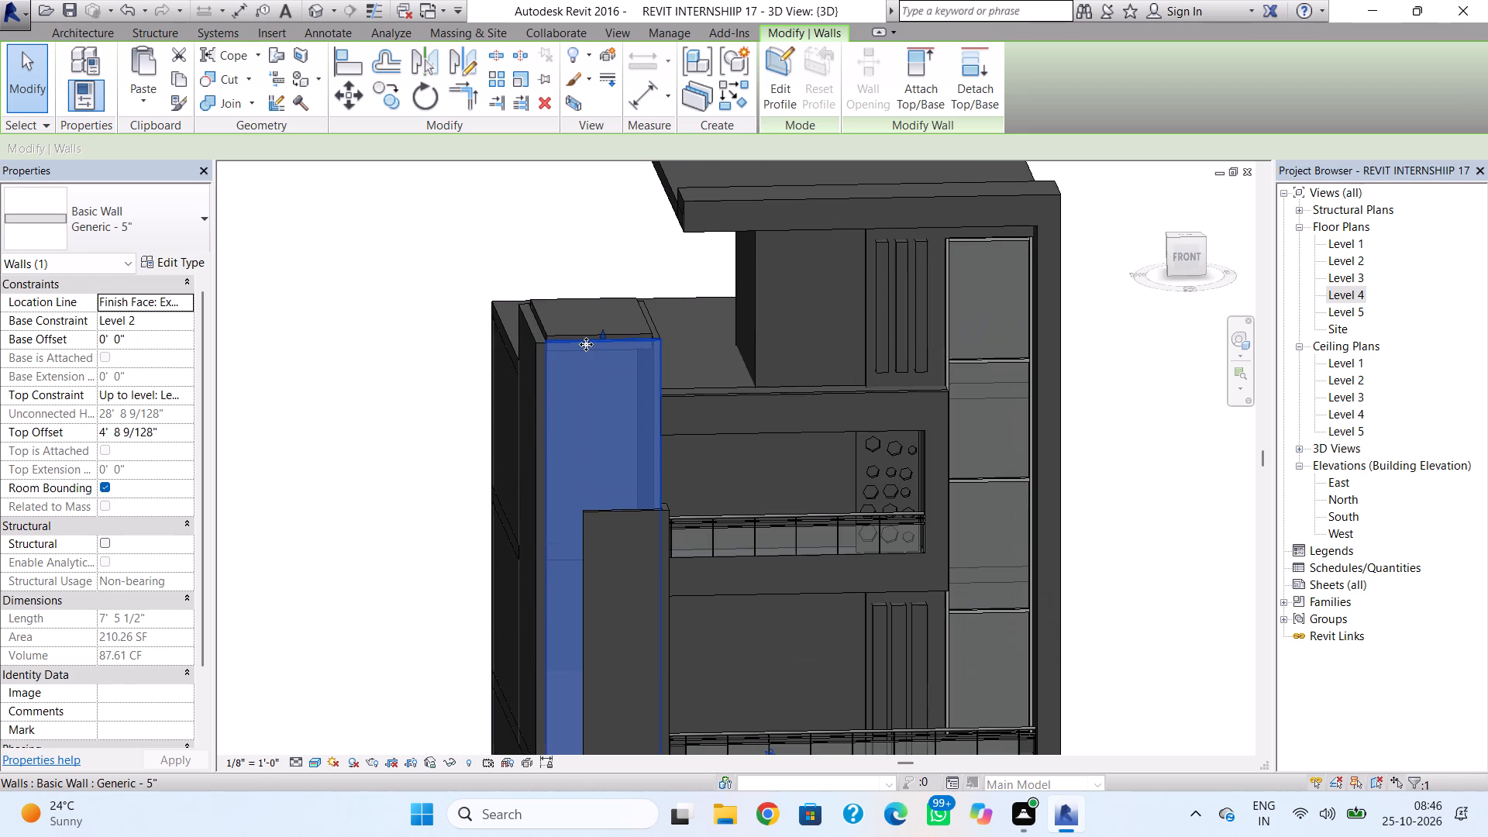
click(1191, 257)
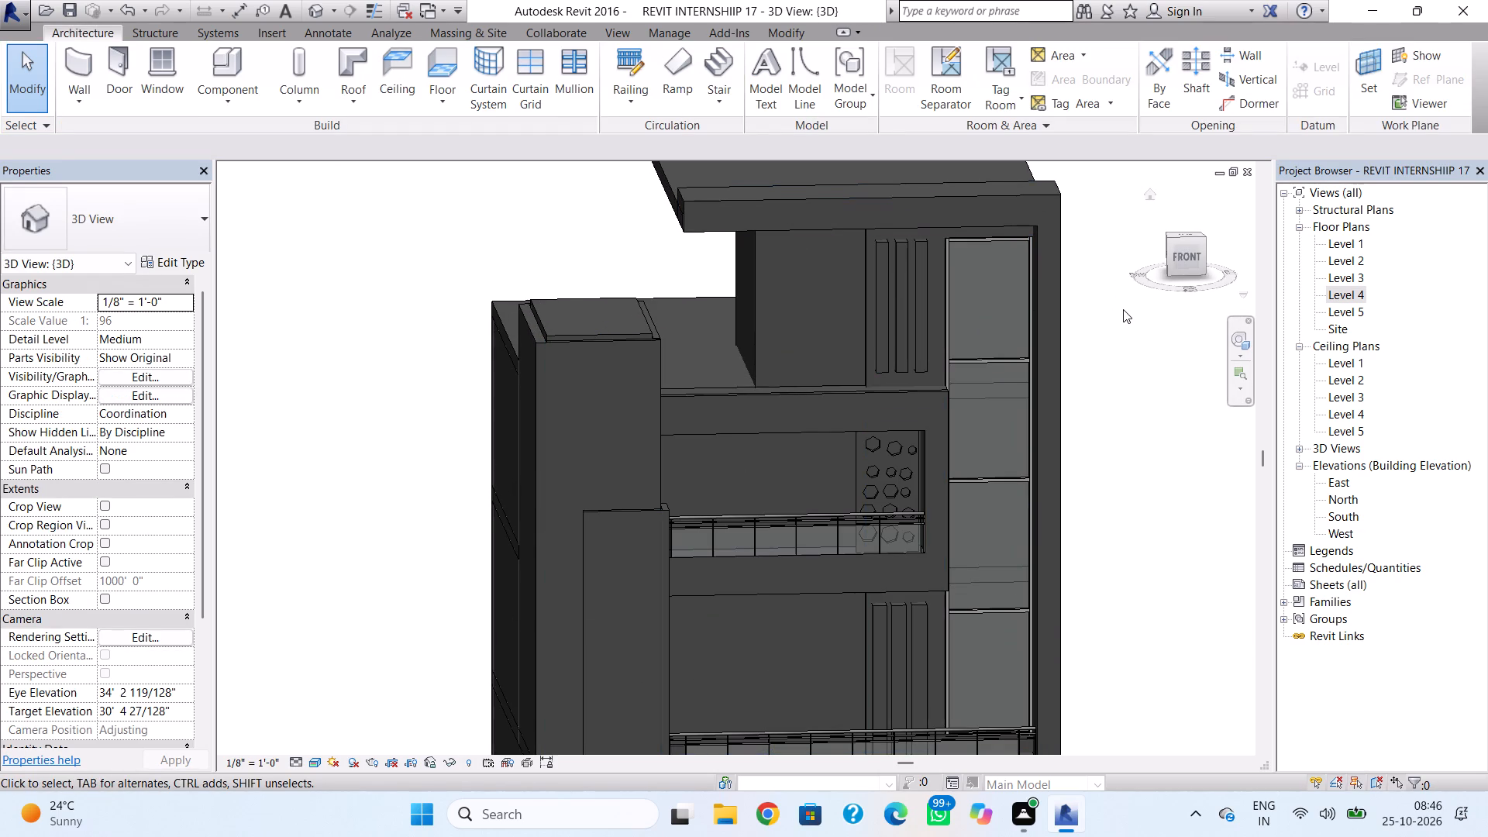
shift+right_drag(1104, 324, 1100, 326)
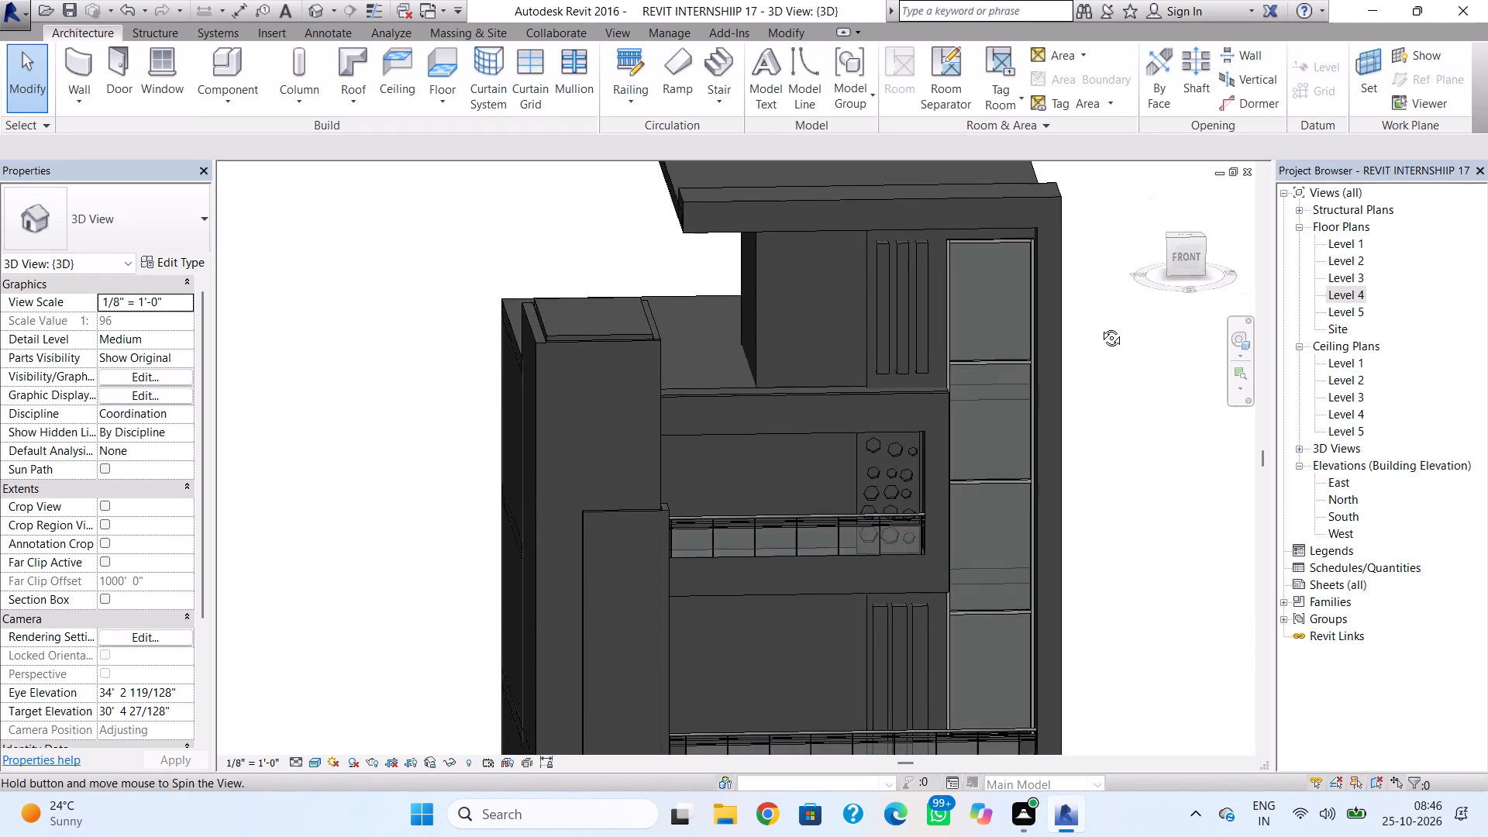
shift+right_drag(1100, 326, 1086, 275)
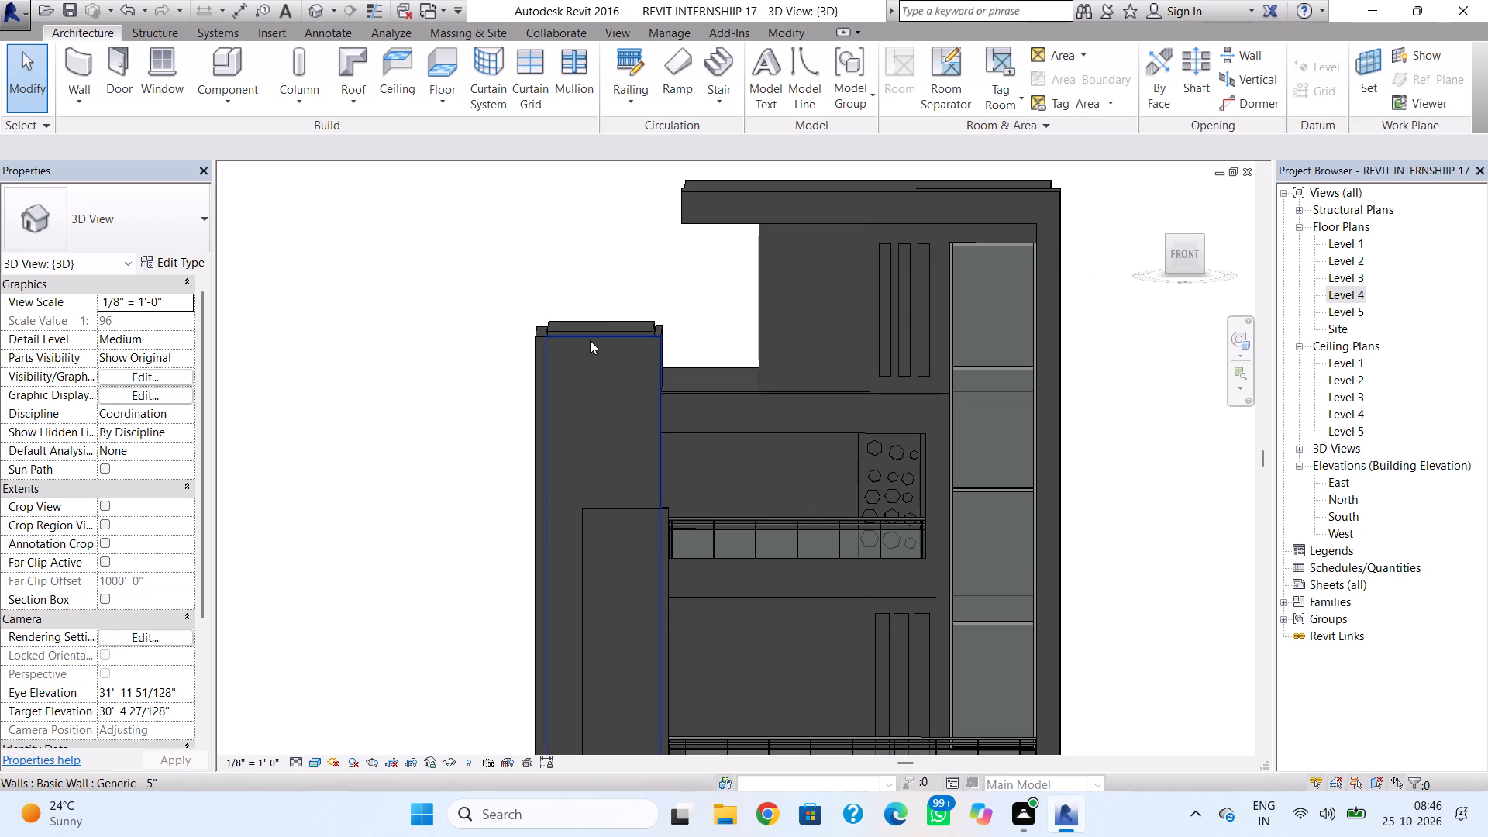
click(590, 340)
scroll(591, 340, up, 6)
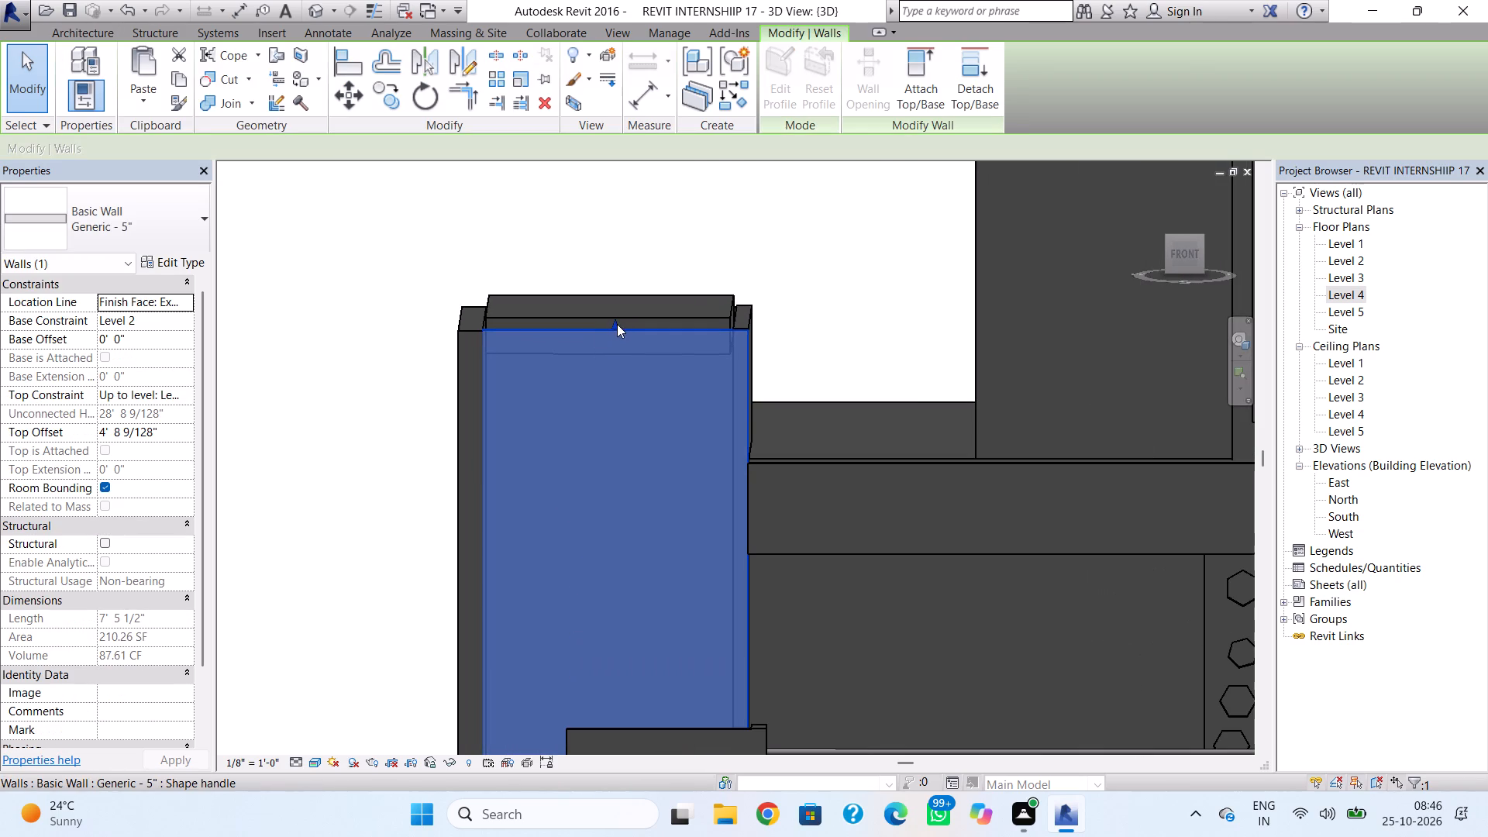
click(617, 324)
Raise the tops of the small tower's east and west side walls to a 5' 0" top offset, flush with the roof.
shift+right_drag(776, 337, 651, 350)
click(785, 337)
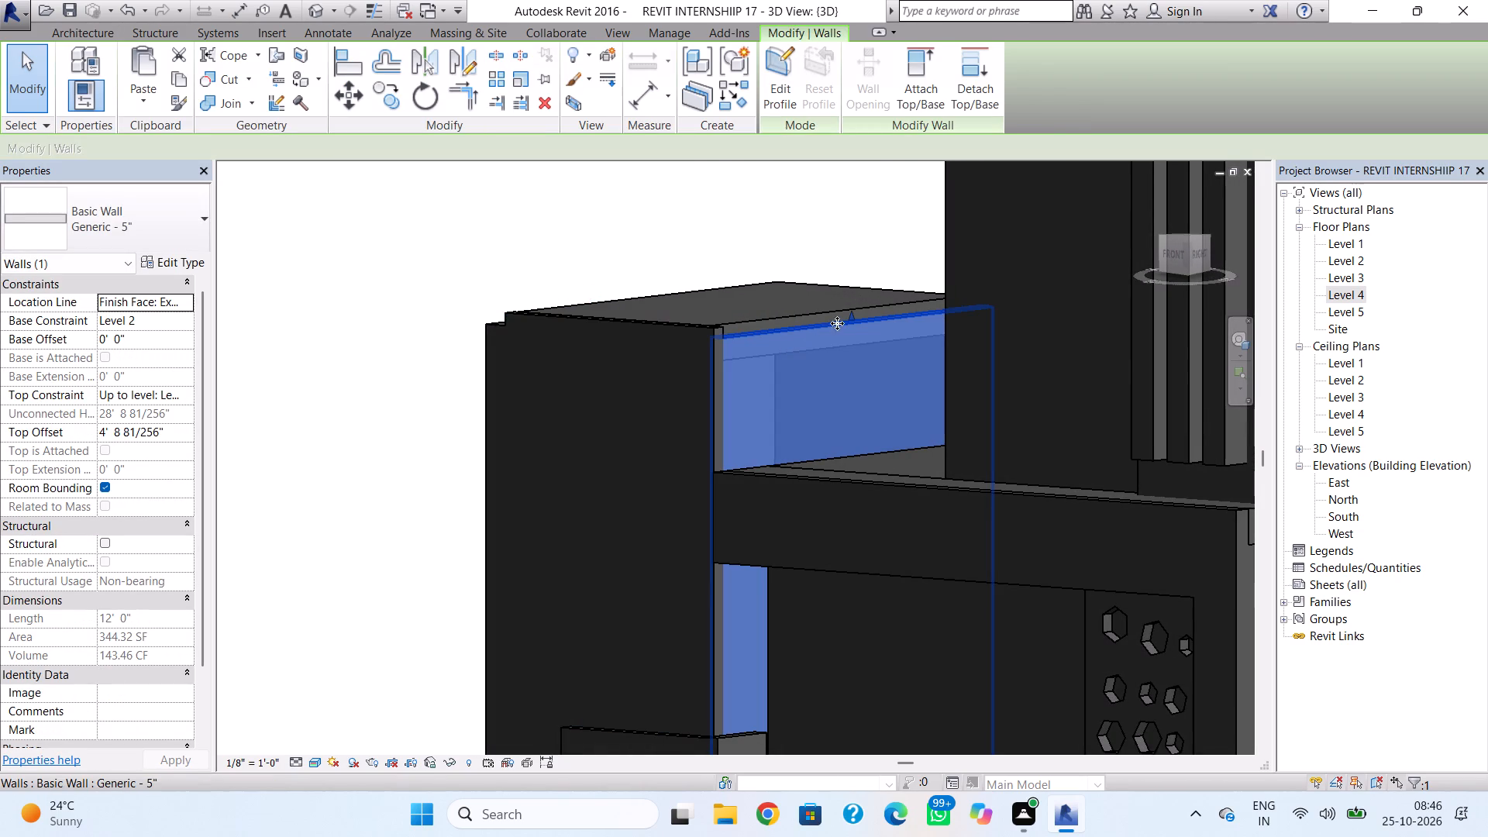
drag(857, 321, 857, 310)
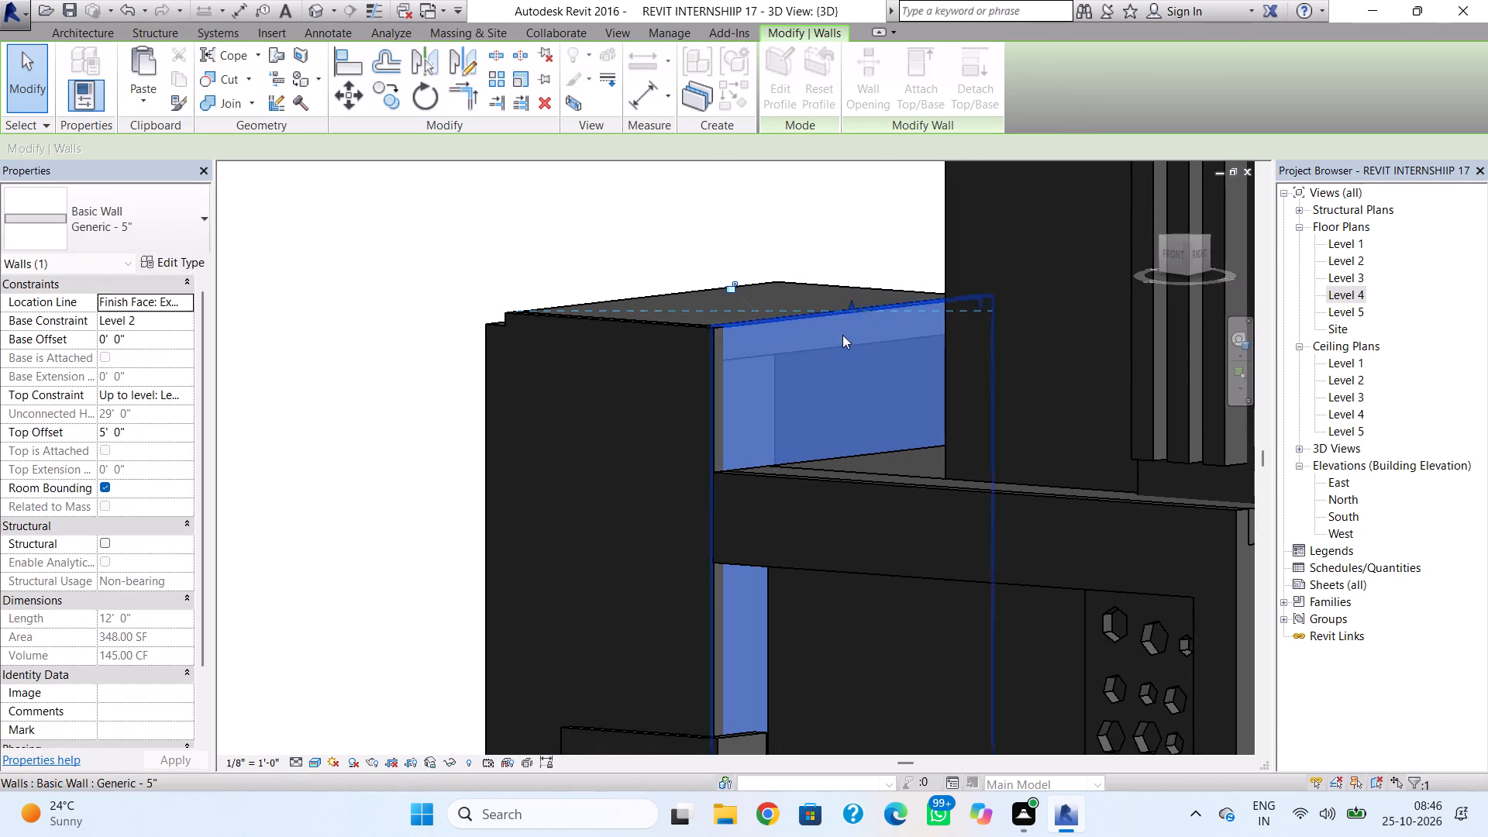
click(590, 387)
shift+right_drag(475, 427, 552, 422)
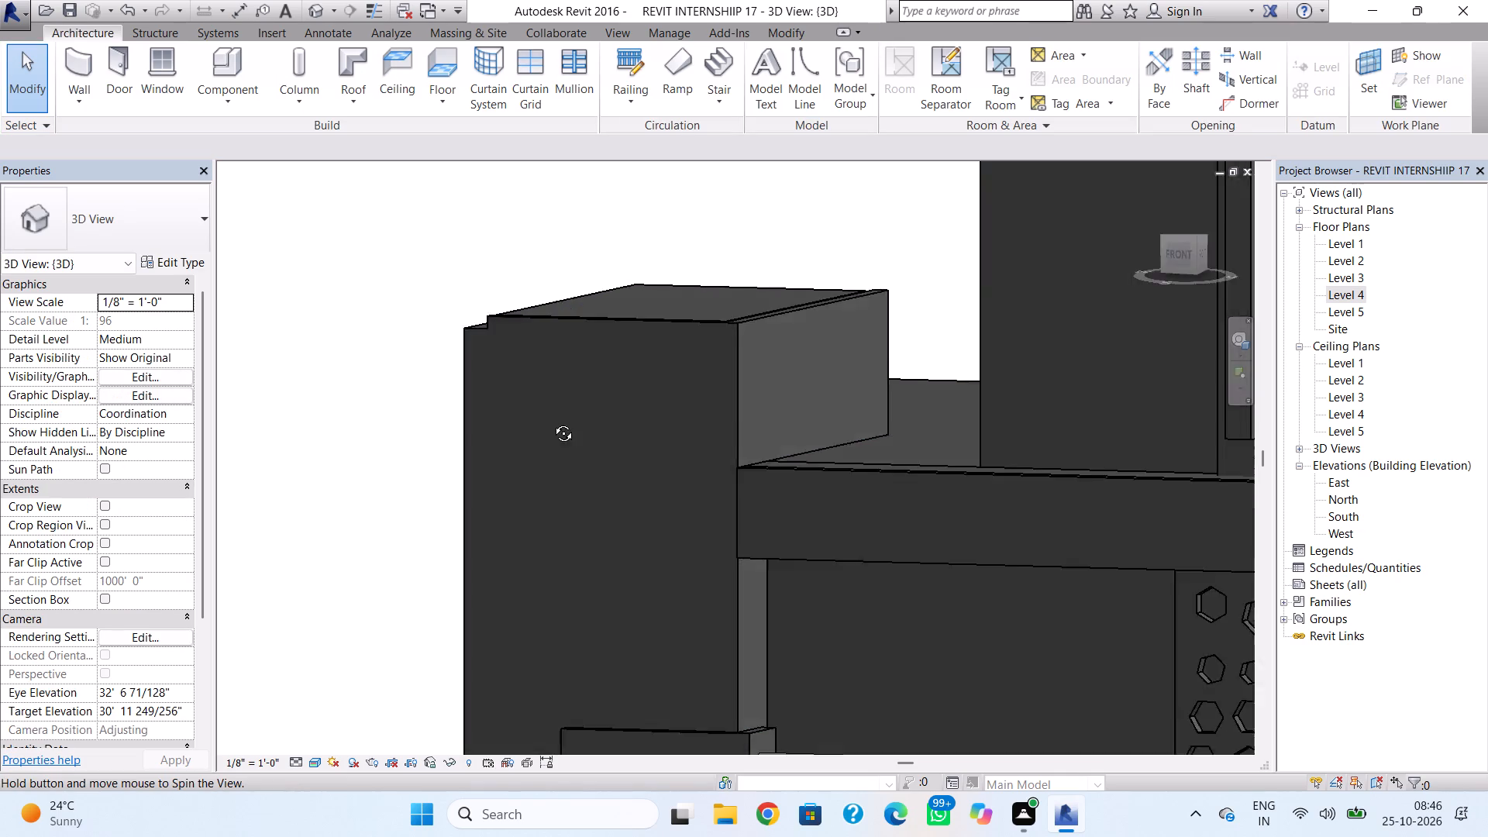
shift+right_drag(552, 422, 906, 419)
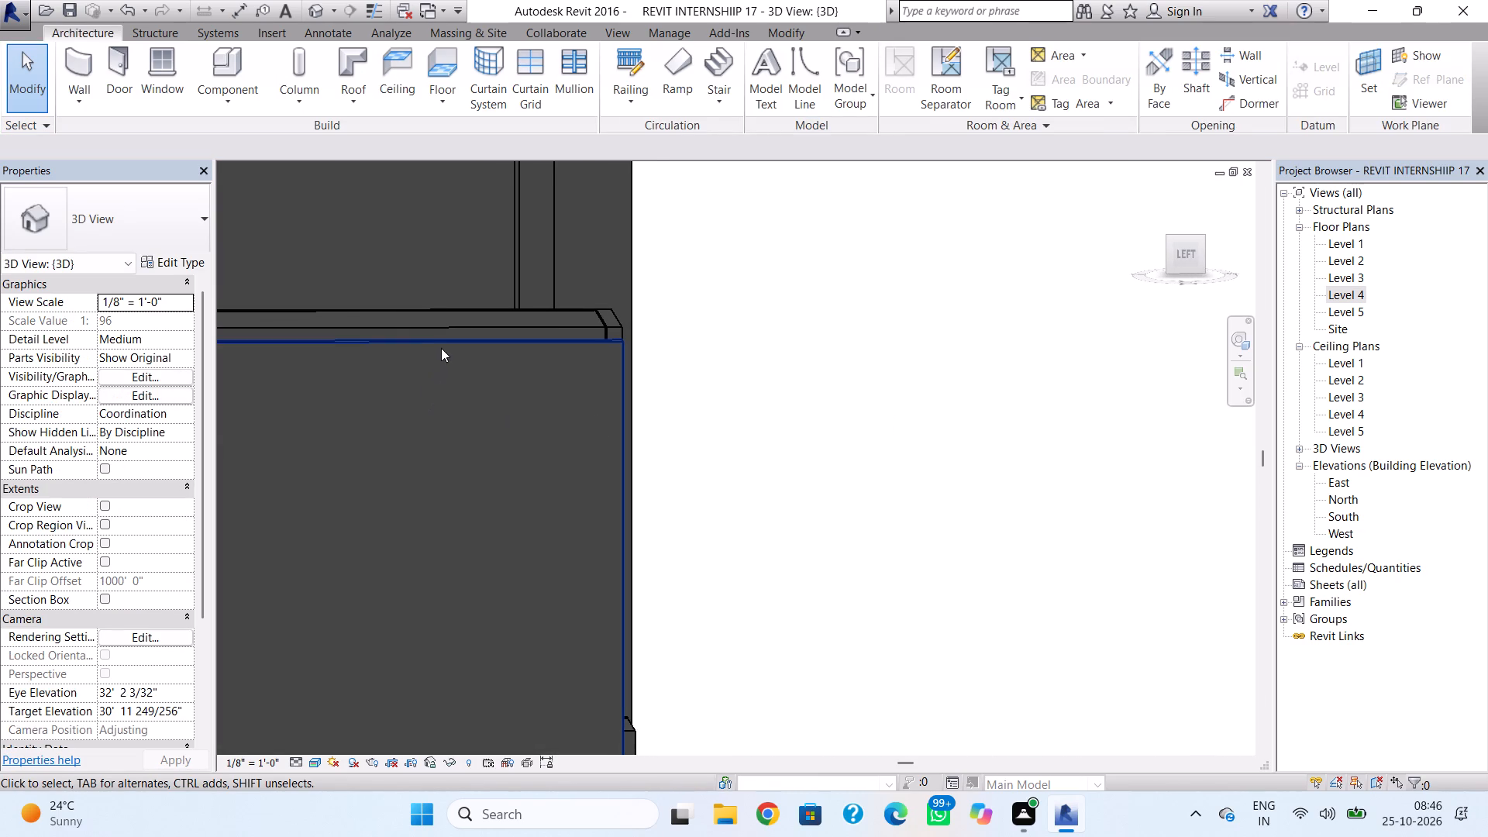
click(443, 341)
click(392, 335)
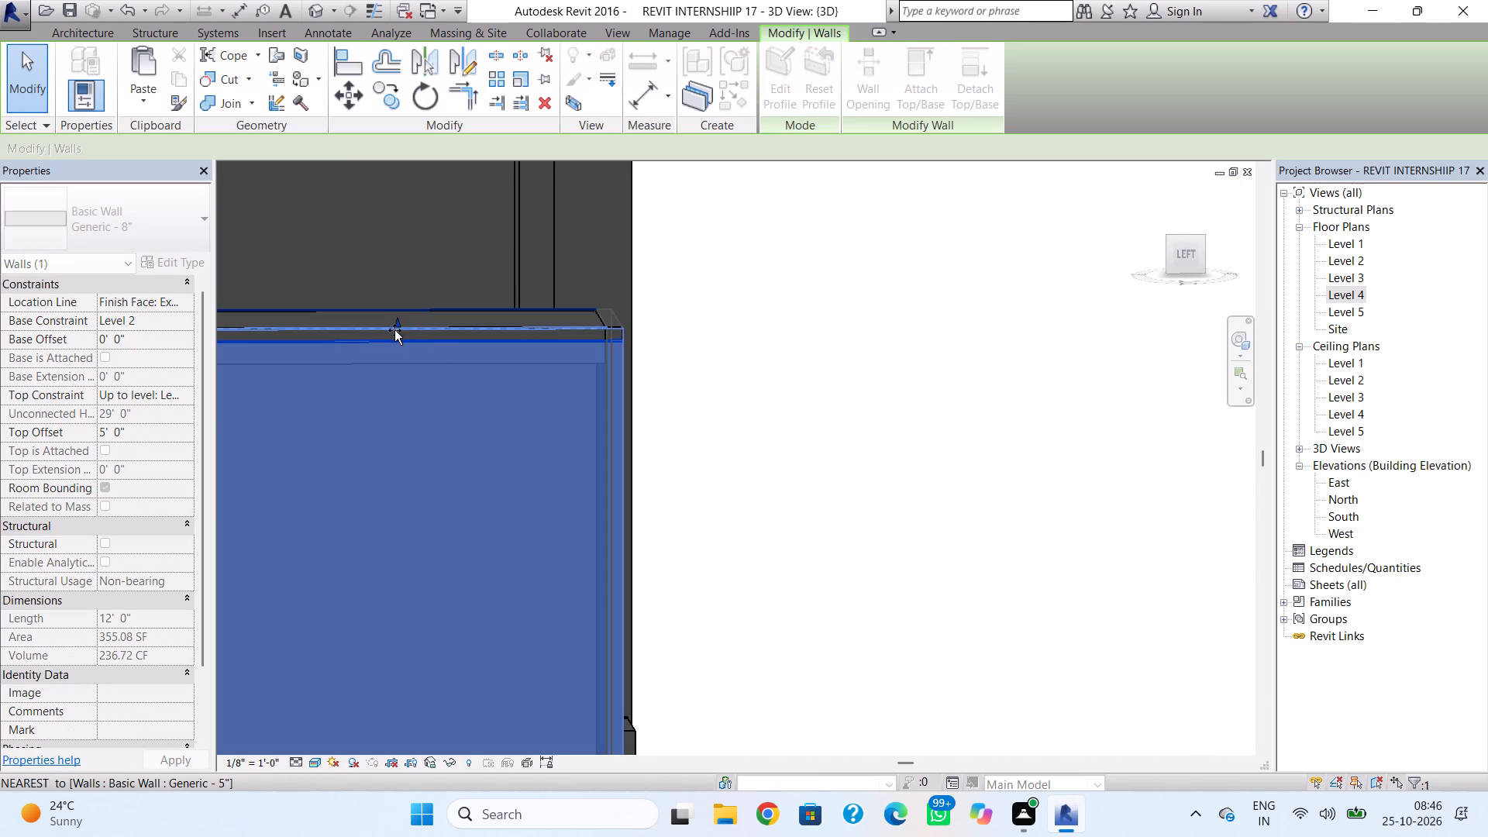
Raise the top of the small tower's rear wall flush with the roof's top surface.
scroll(412, 367, down, 2)
middle_drag(412, 367, 684, 377)
shift+right_drag(556, 412, 565, 412)
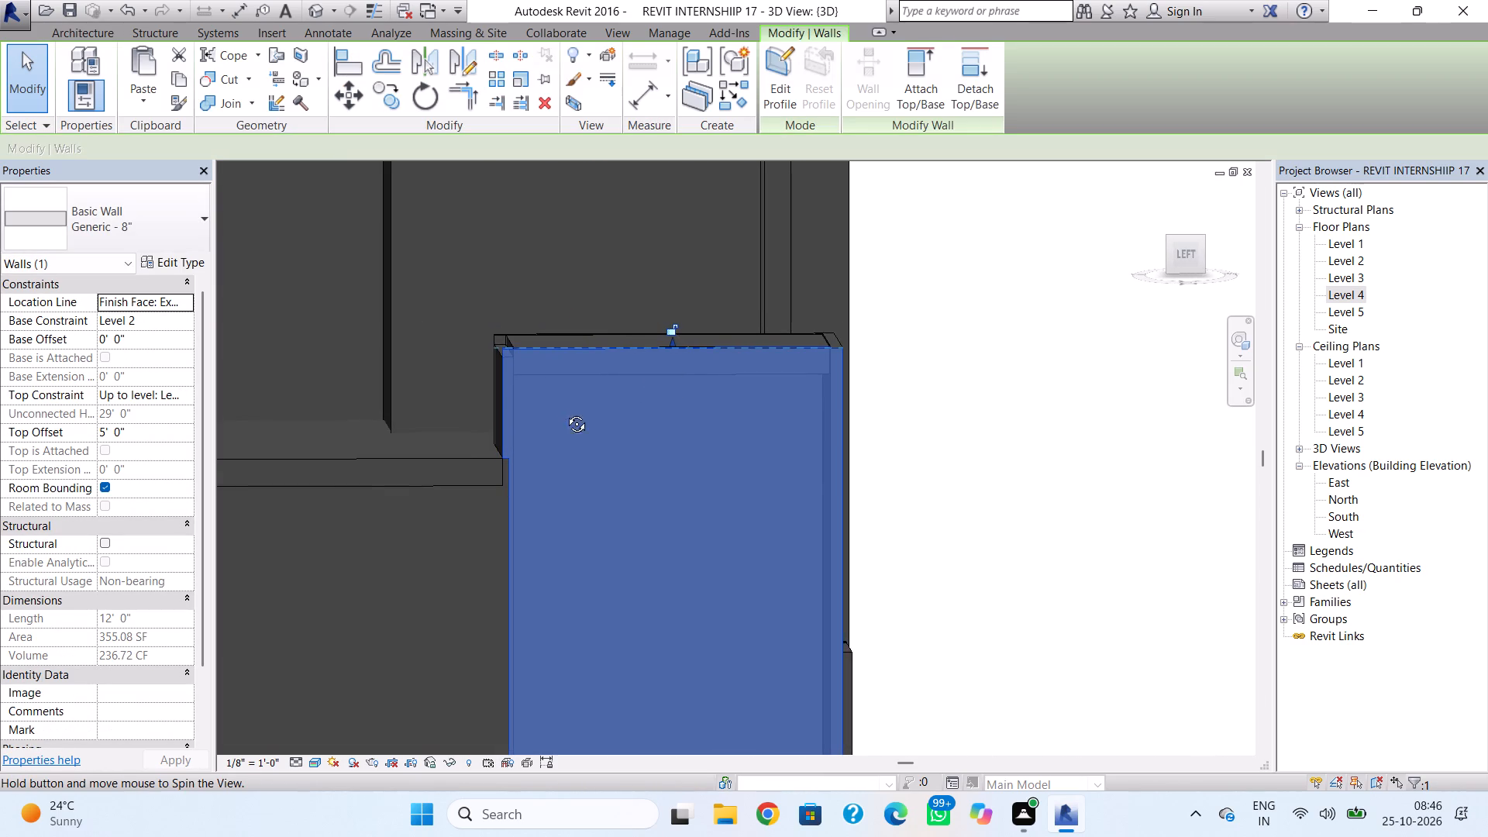
shift+right_drag(565, 412, 778, 405)
click(487, 365)
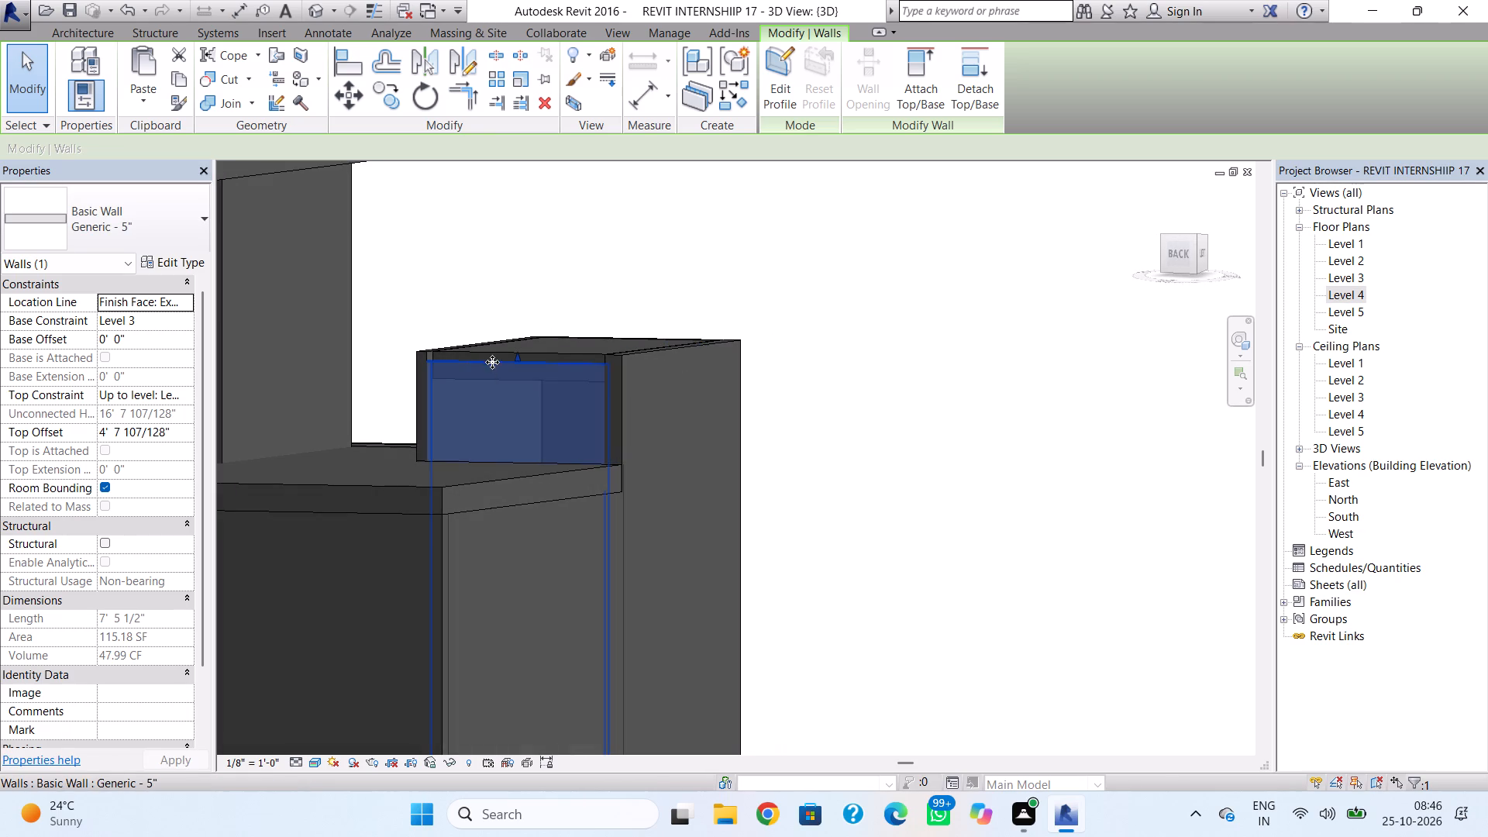
click(513, 360)
click(794, 372)
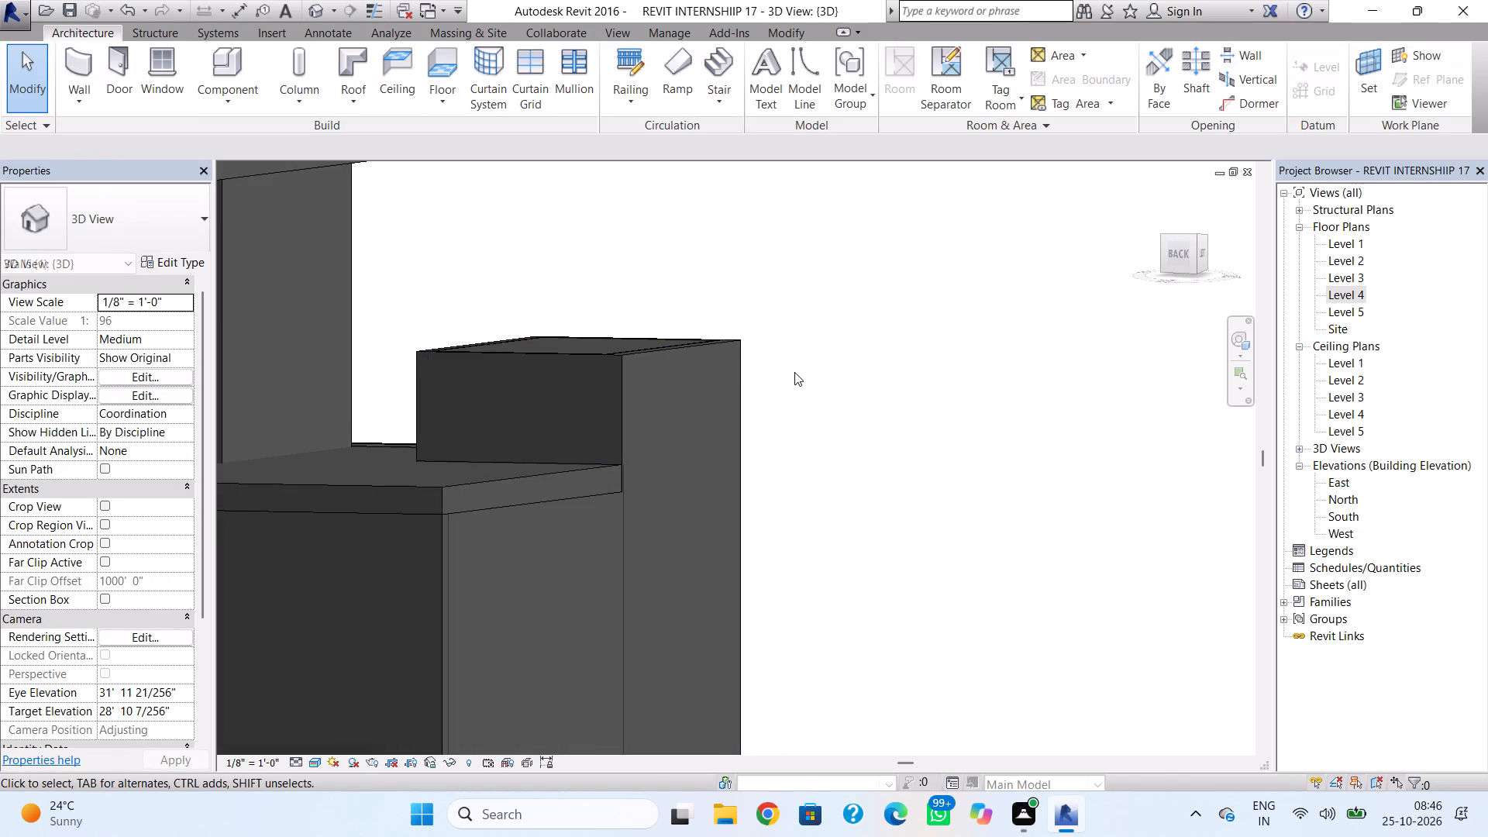
shift+right_drag(792, 375, 388, 403)
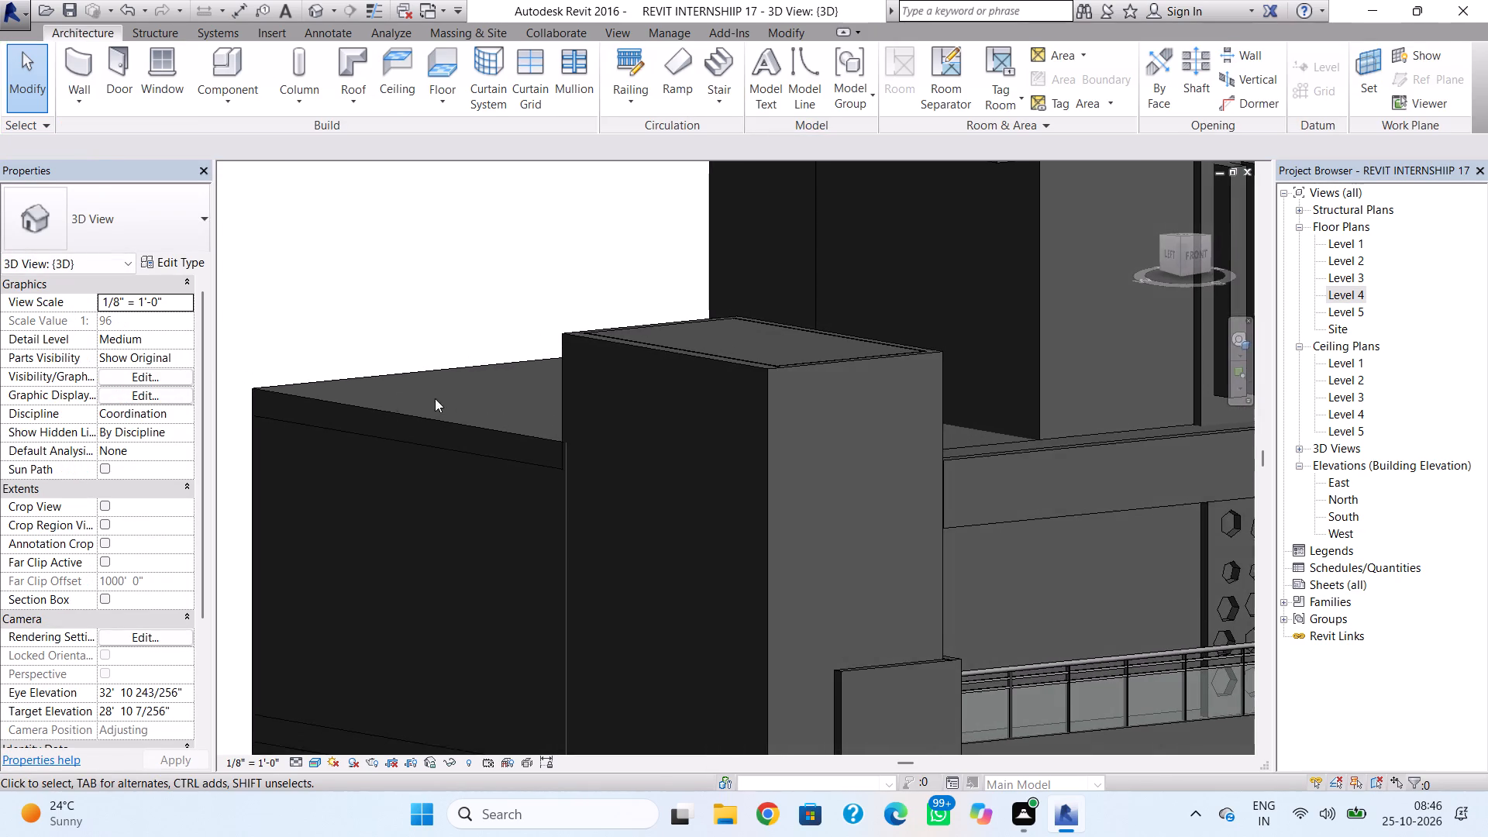
scroll(660, 412, down, 3)
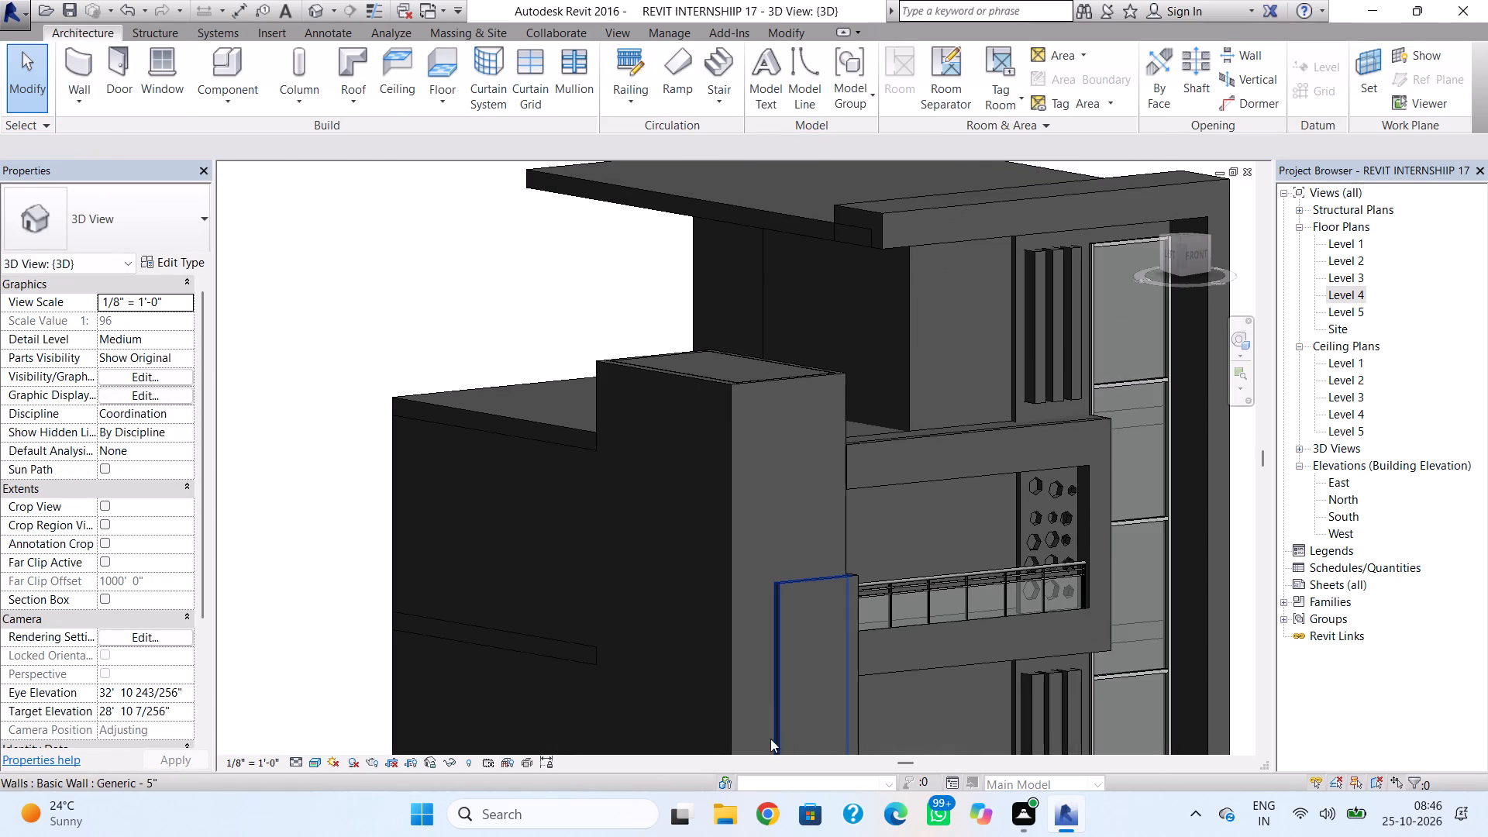
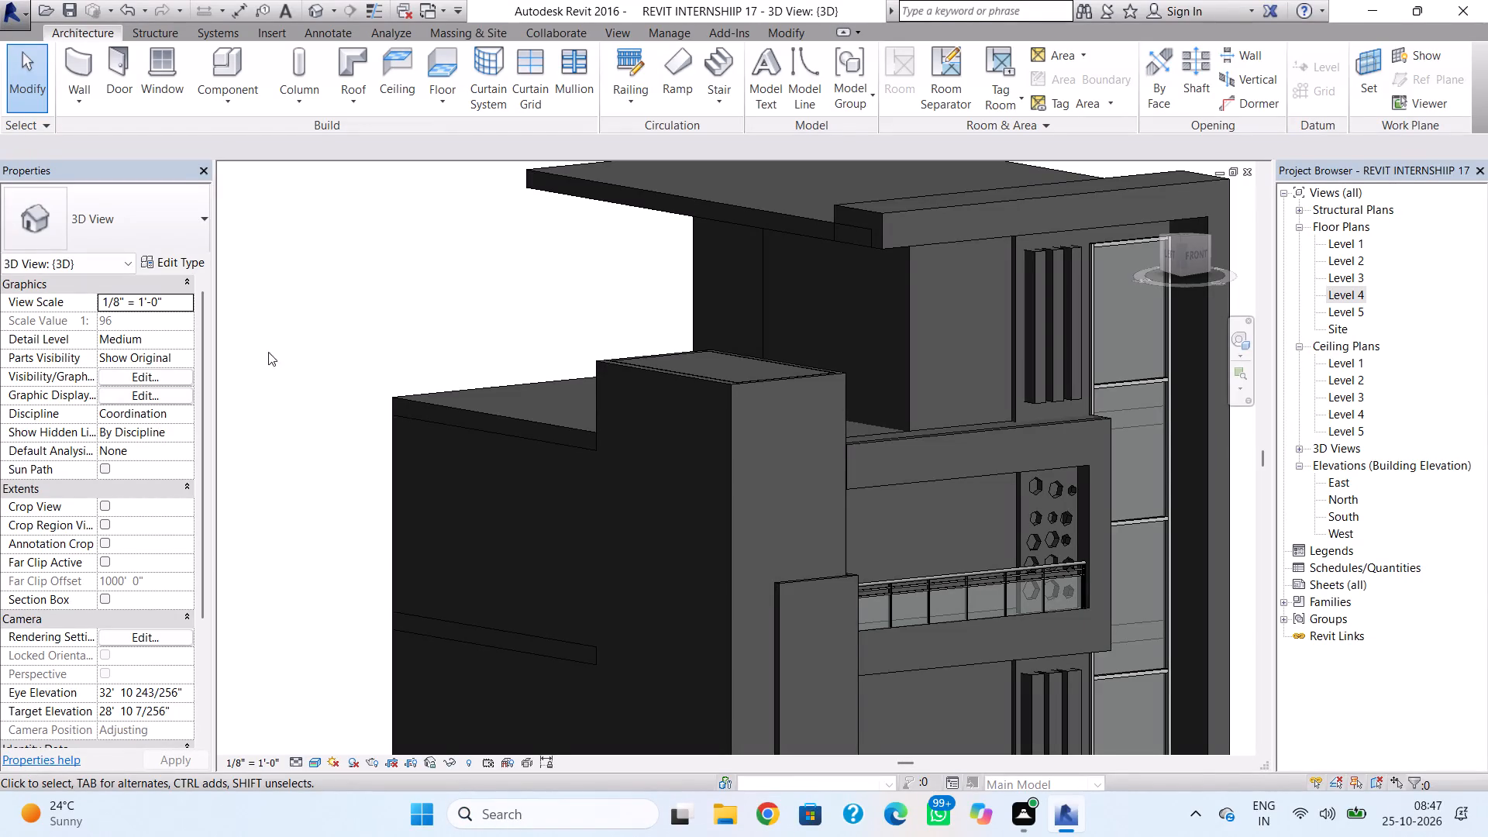
Start an in-place model in the Walls category, keeping the suggested name.
click(229, 105)
click(277, 200)
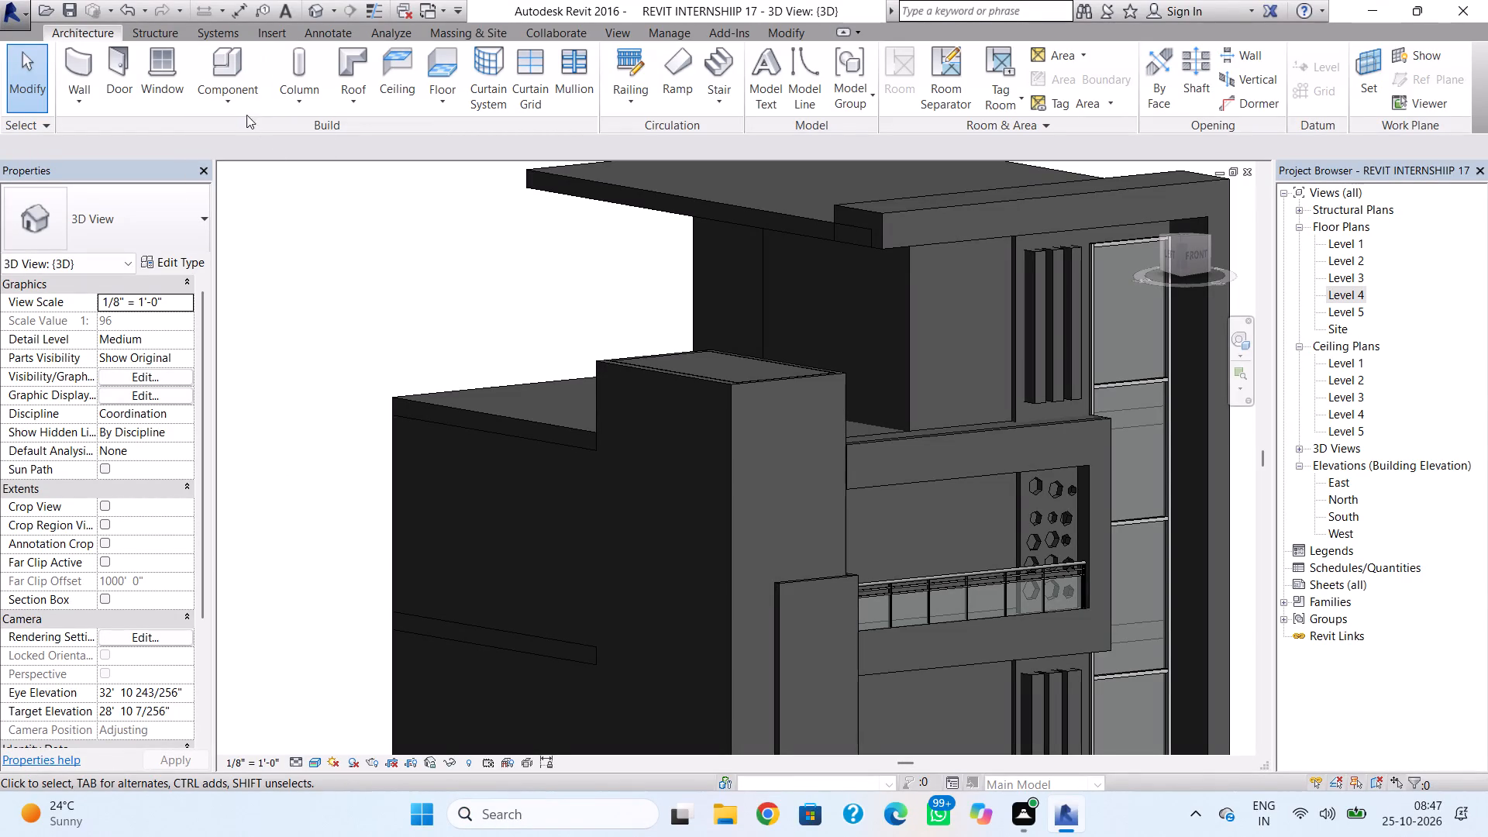
click(239, 105)
click(253, 160)
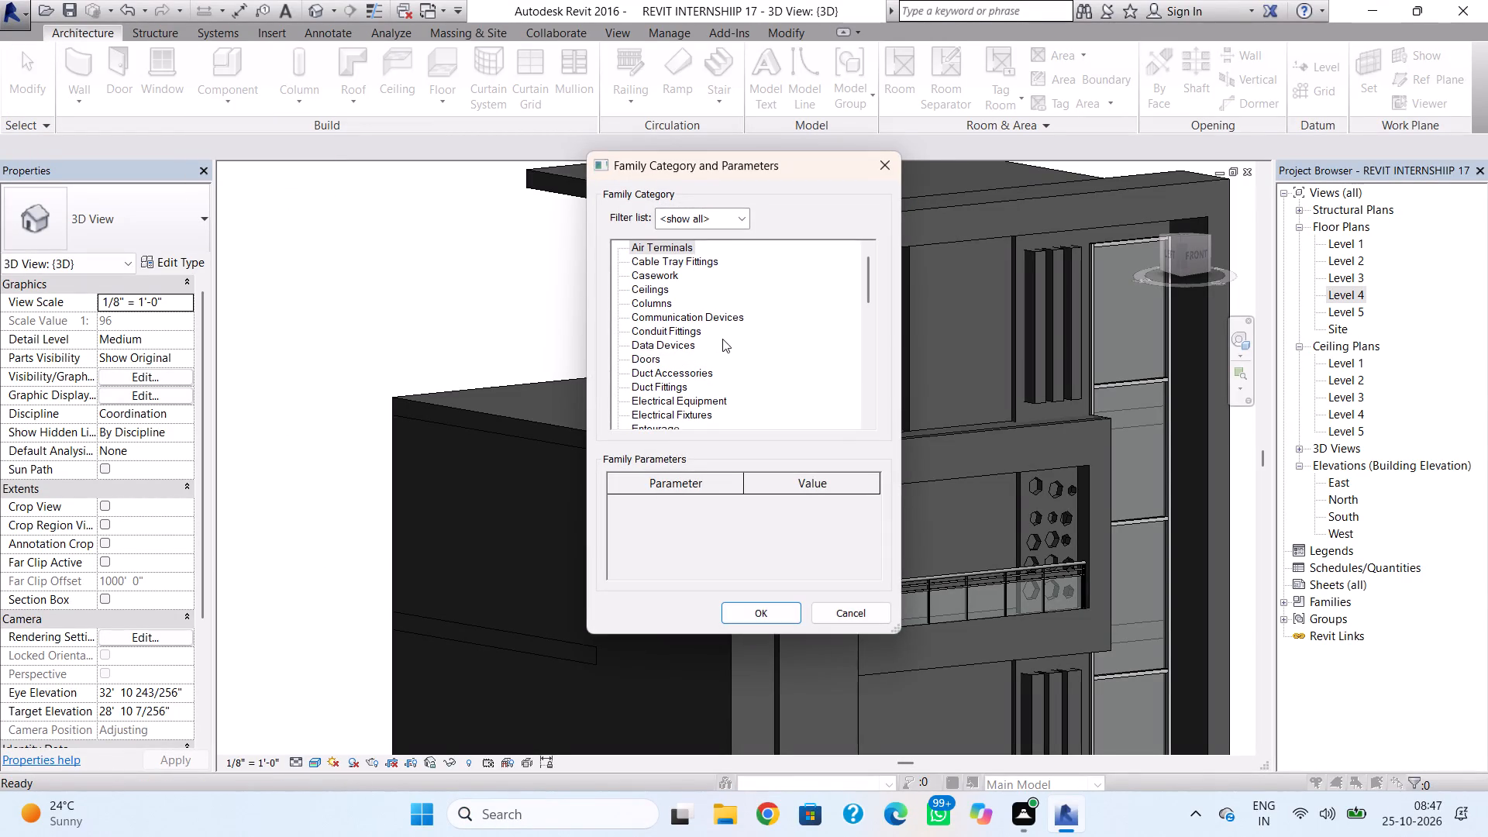
drag(866, 297, 873, 421)
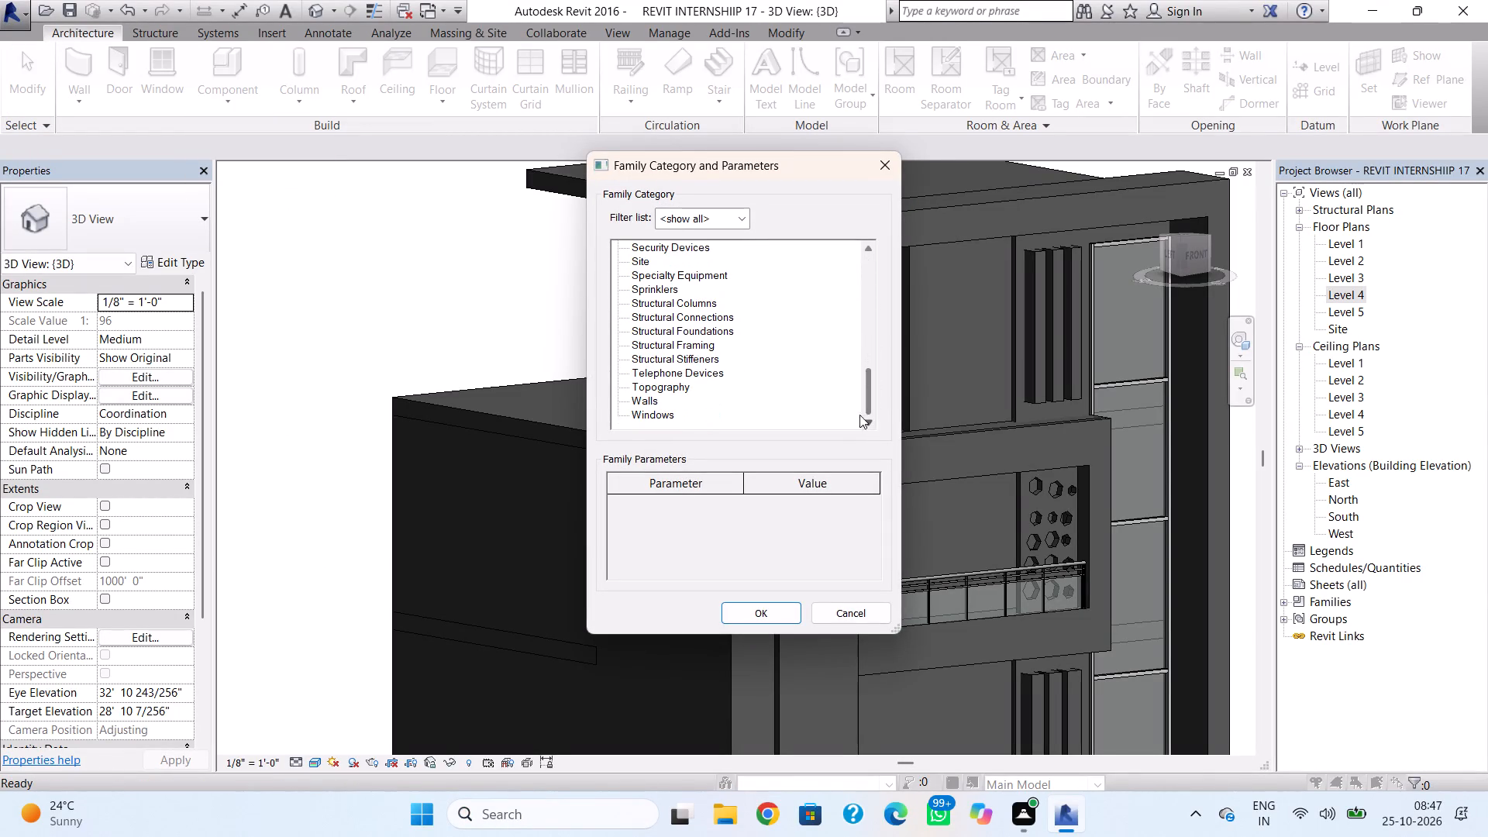
click(656, 401)
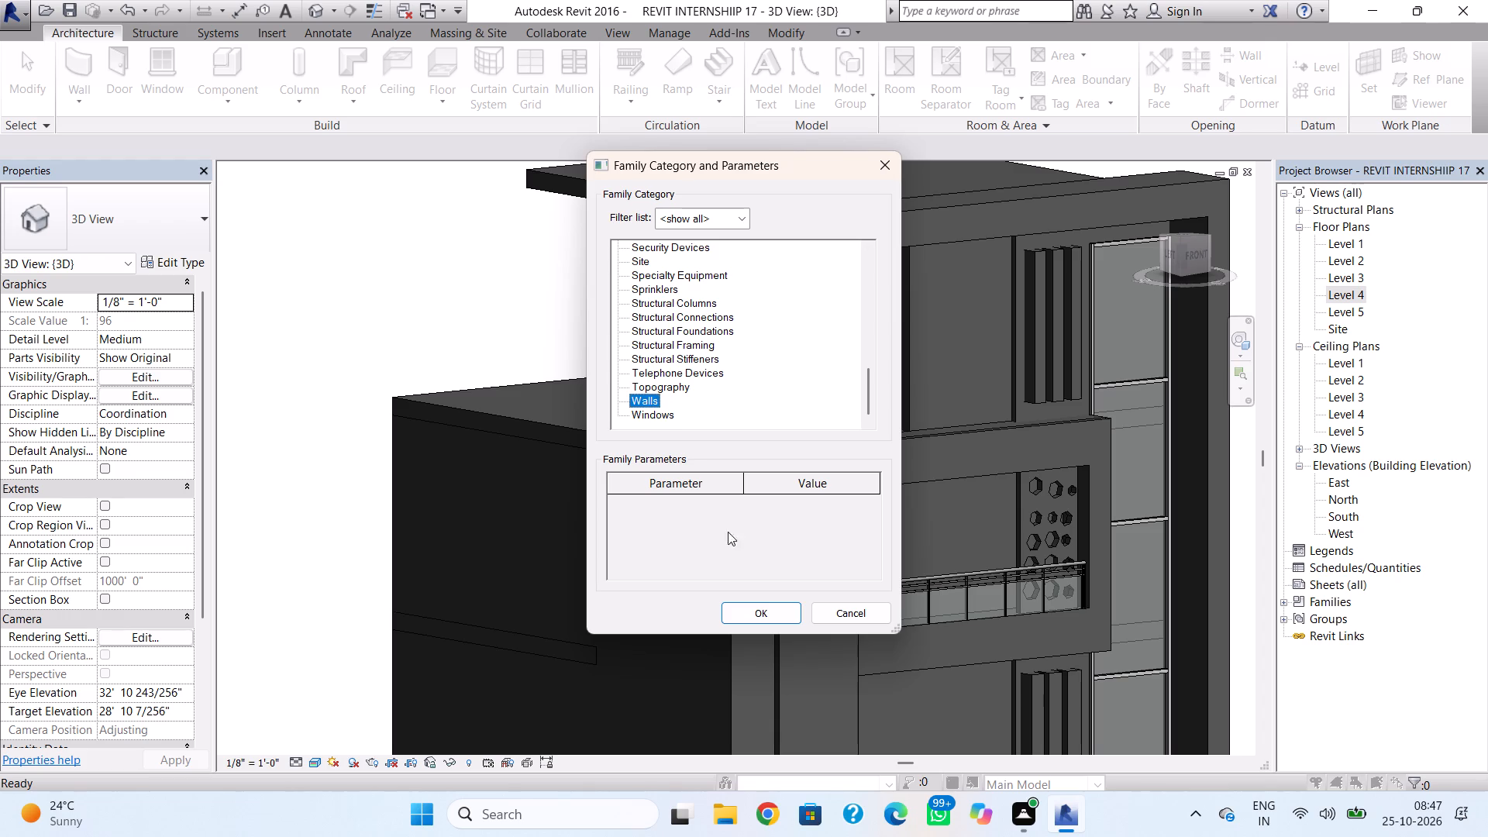
click(773, 612)
click(746, 433)
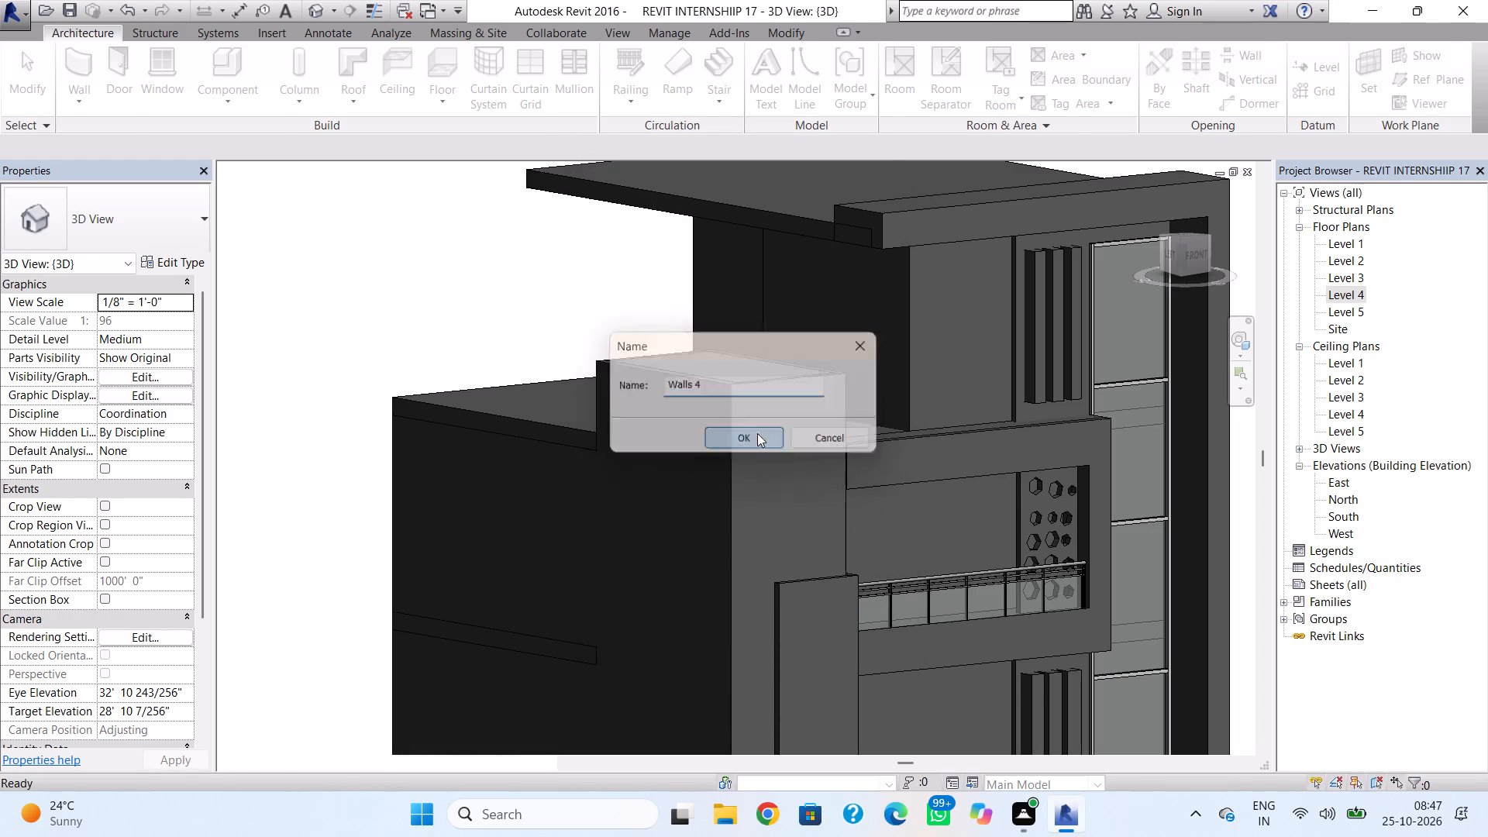
Set the work plane by picking the small tower's front wall face.
click(1195, 250)
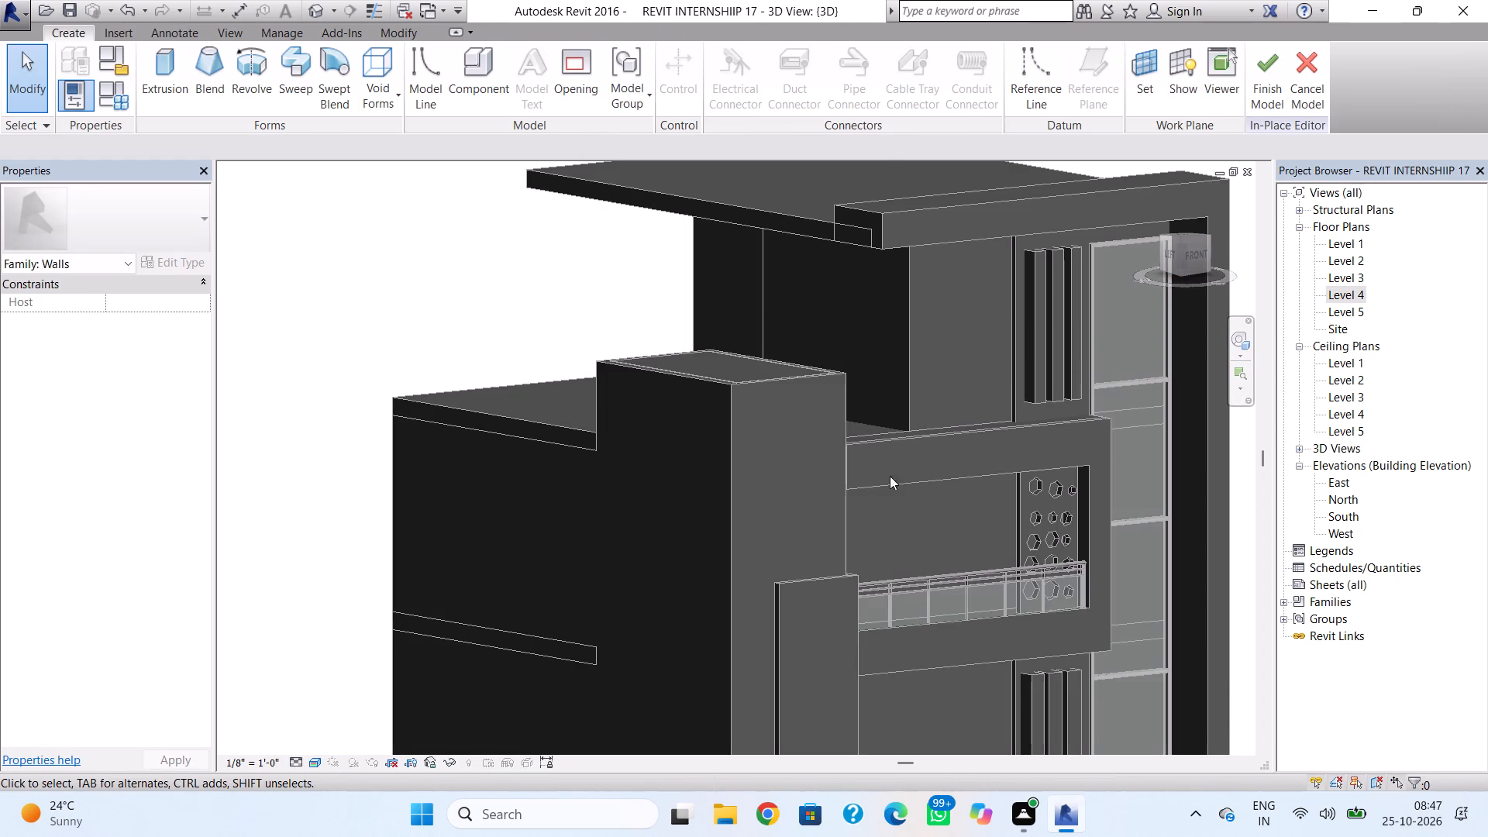
shift+right_drag(814, 623, 704, 568)
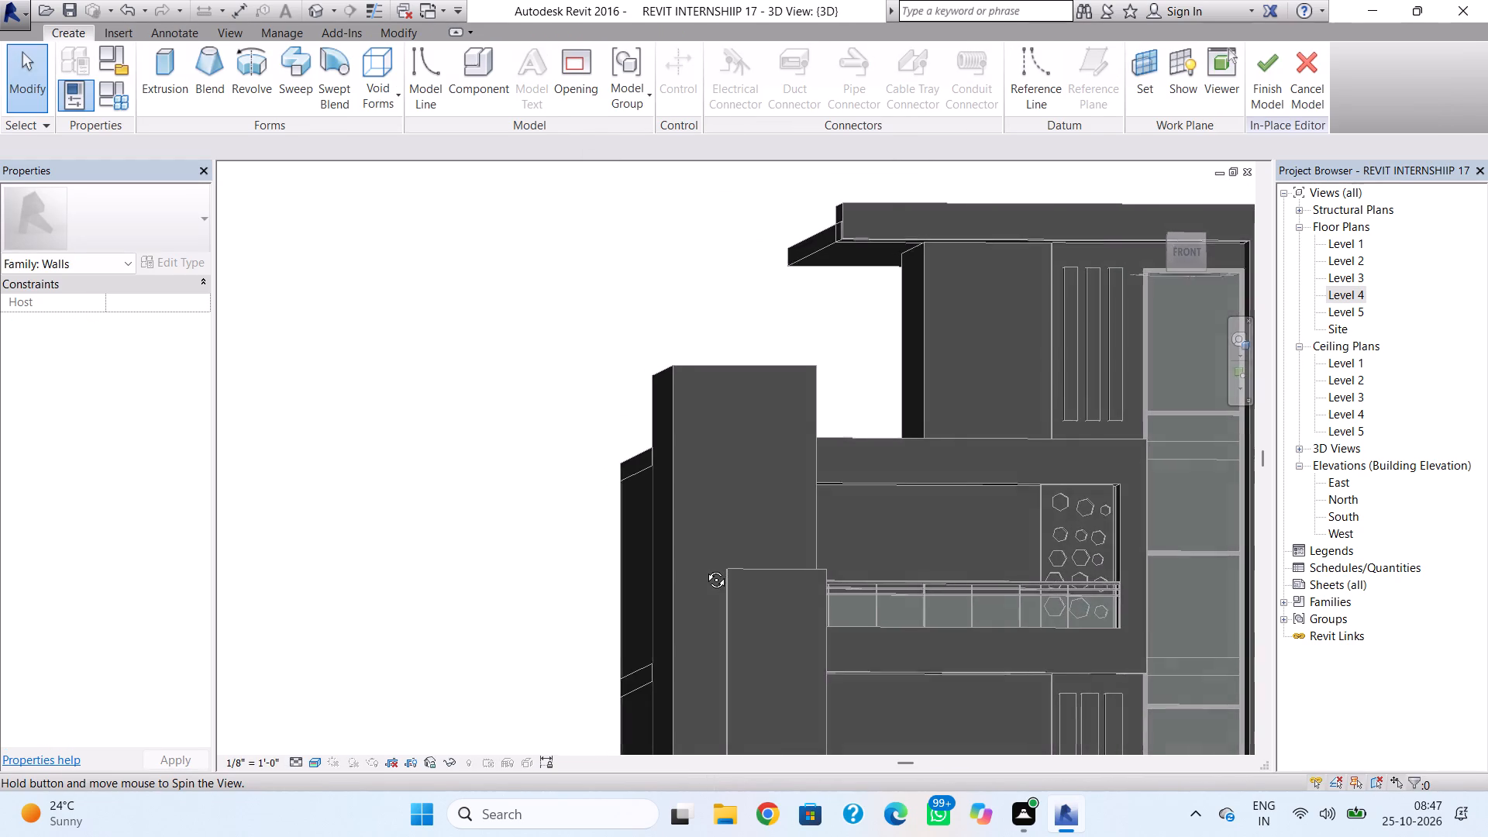
shift+right_drag(704, 568, 691, 582)
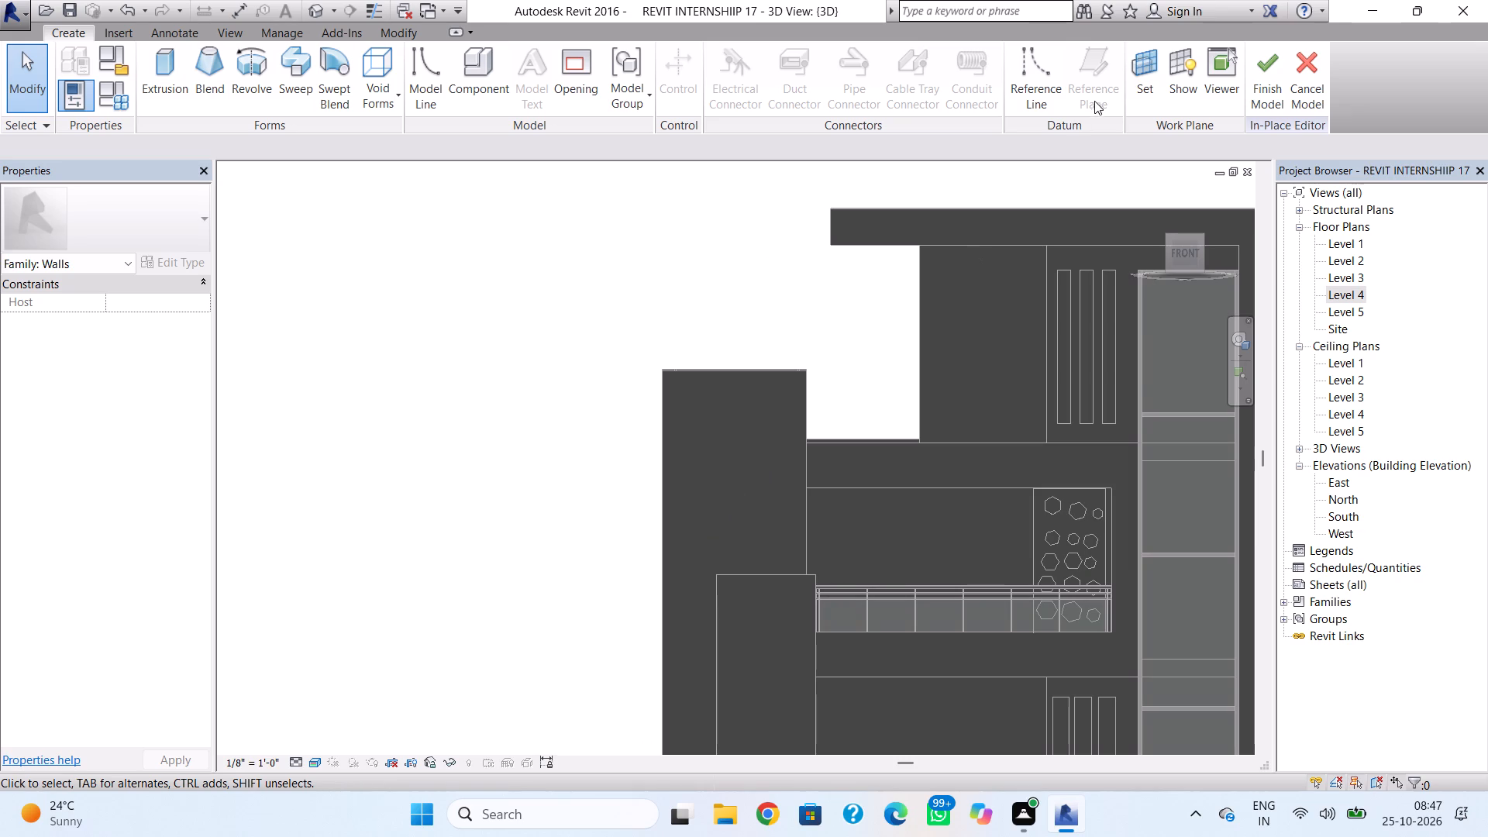
click(1143, 61)
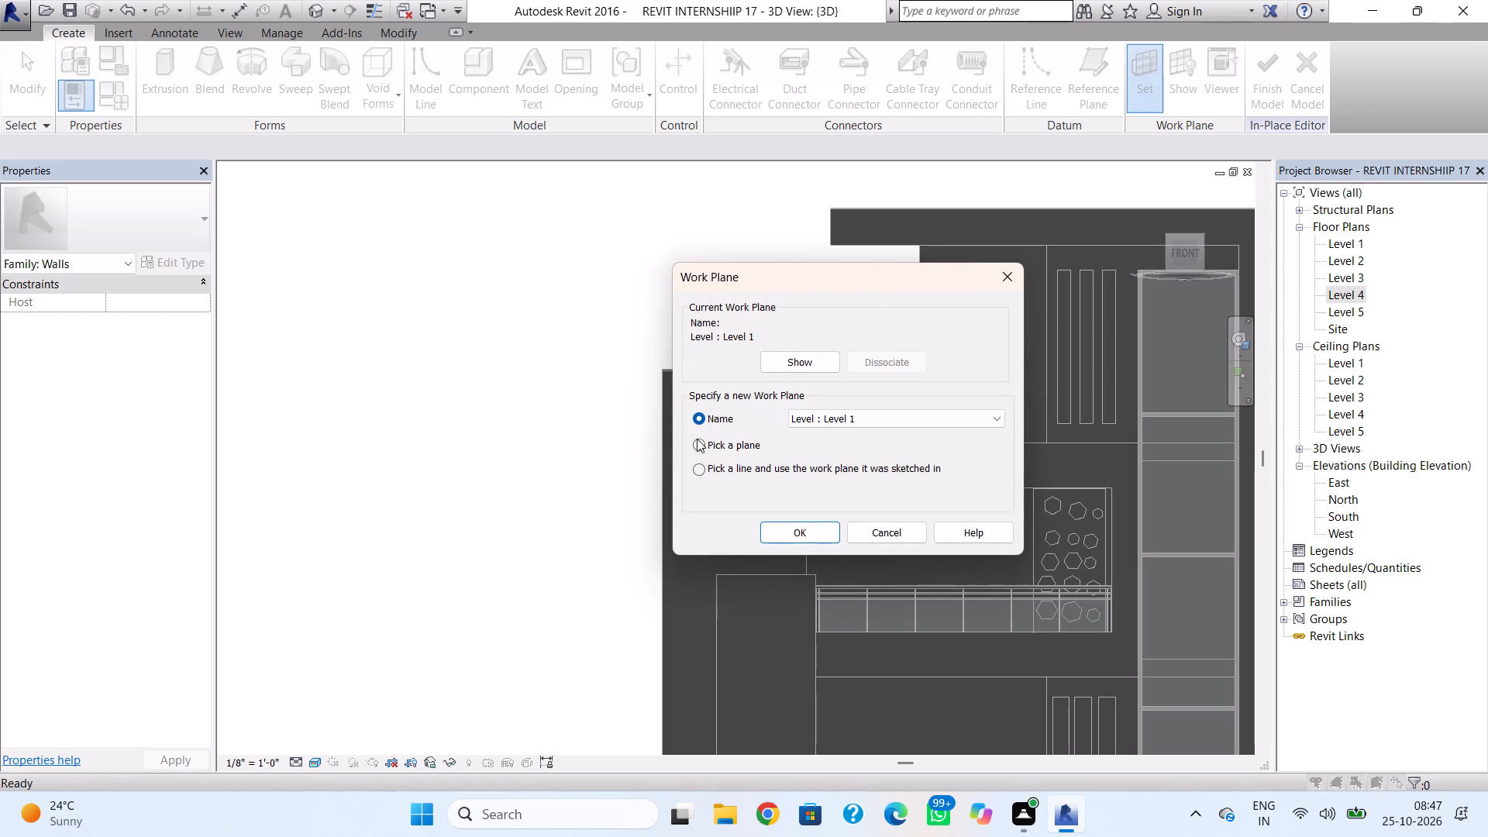
click(701, 439)
click(781, 532)
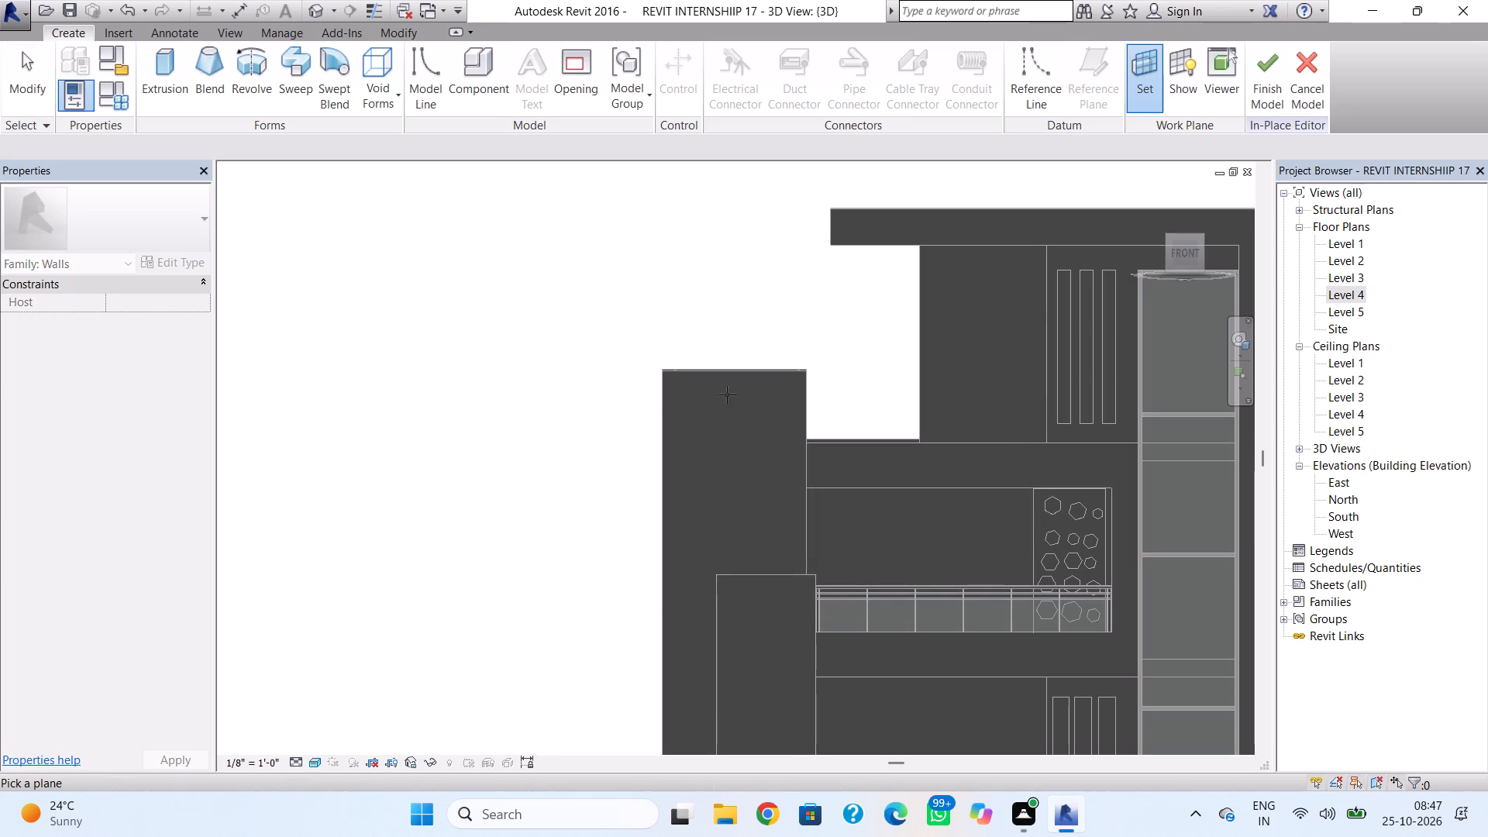
shift+right_drag(697, 408, 754, 461)
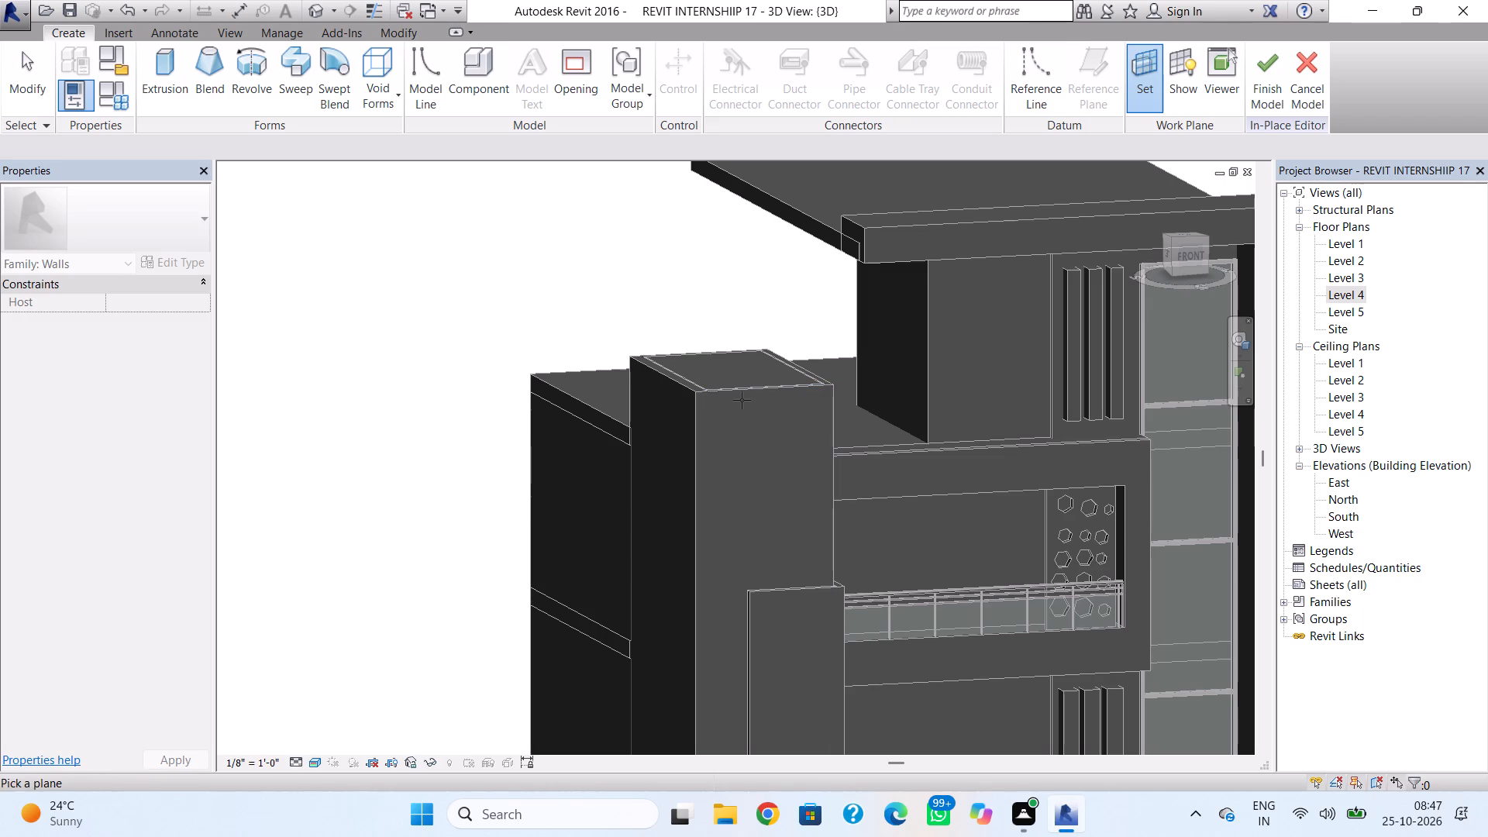
scroll(736, 437, down, 2)
middle_drag(736, 439, 739, 432)
shift+right_drag(712, 486, 729, 499)
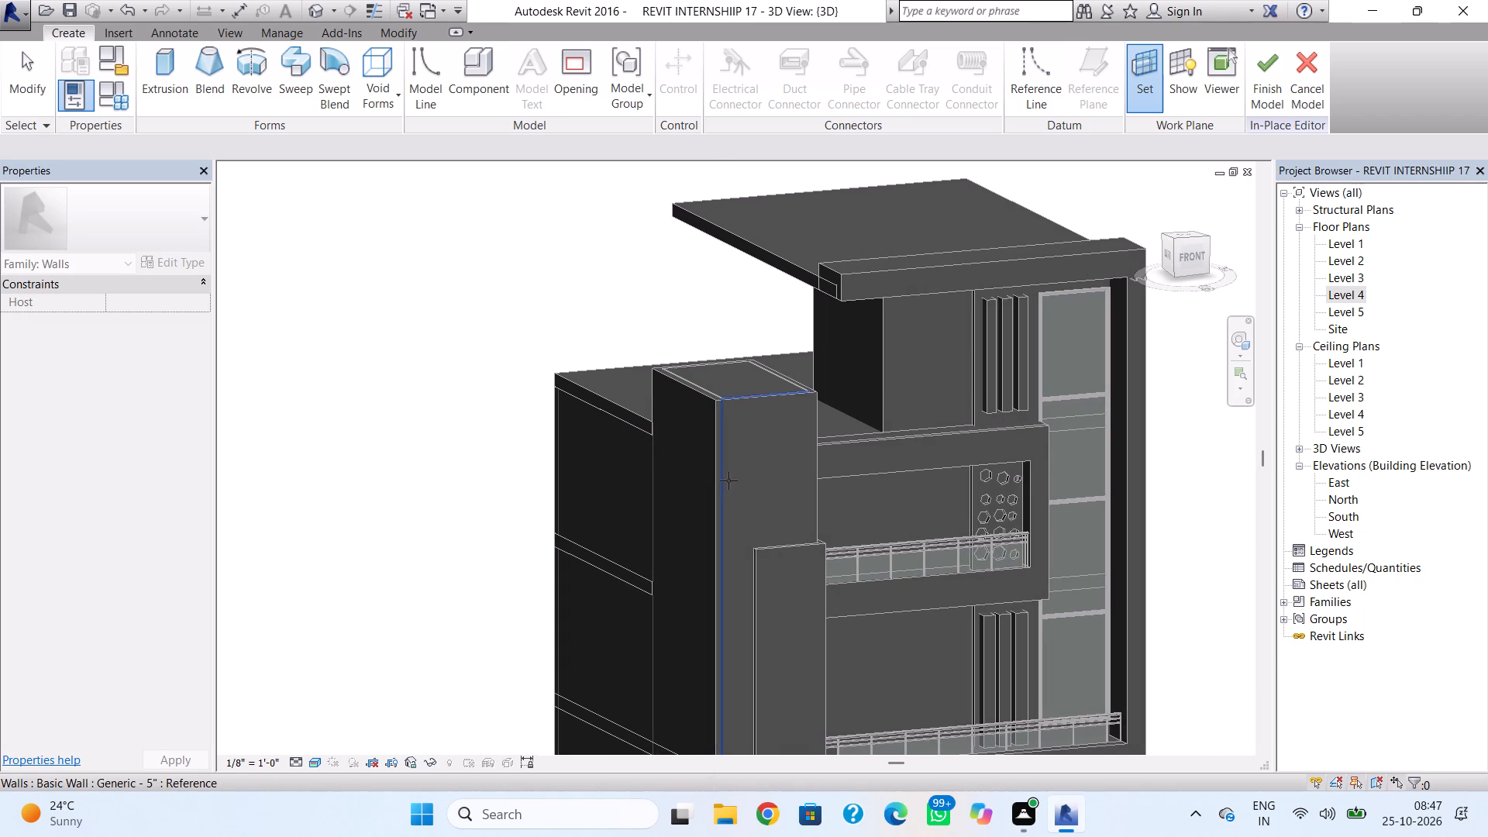
click(728, 480)
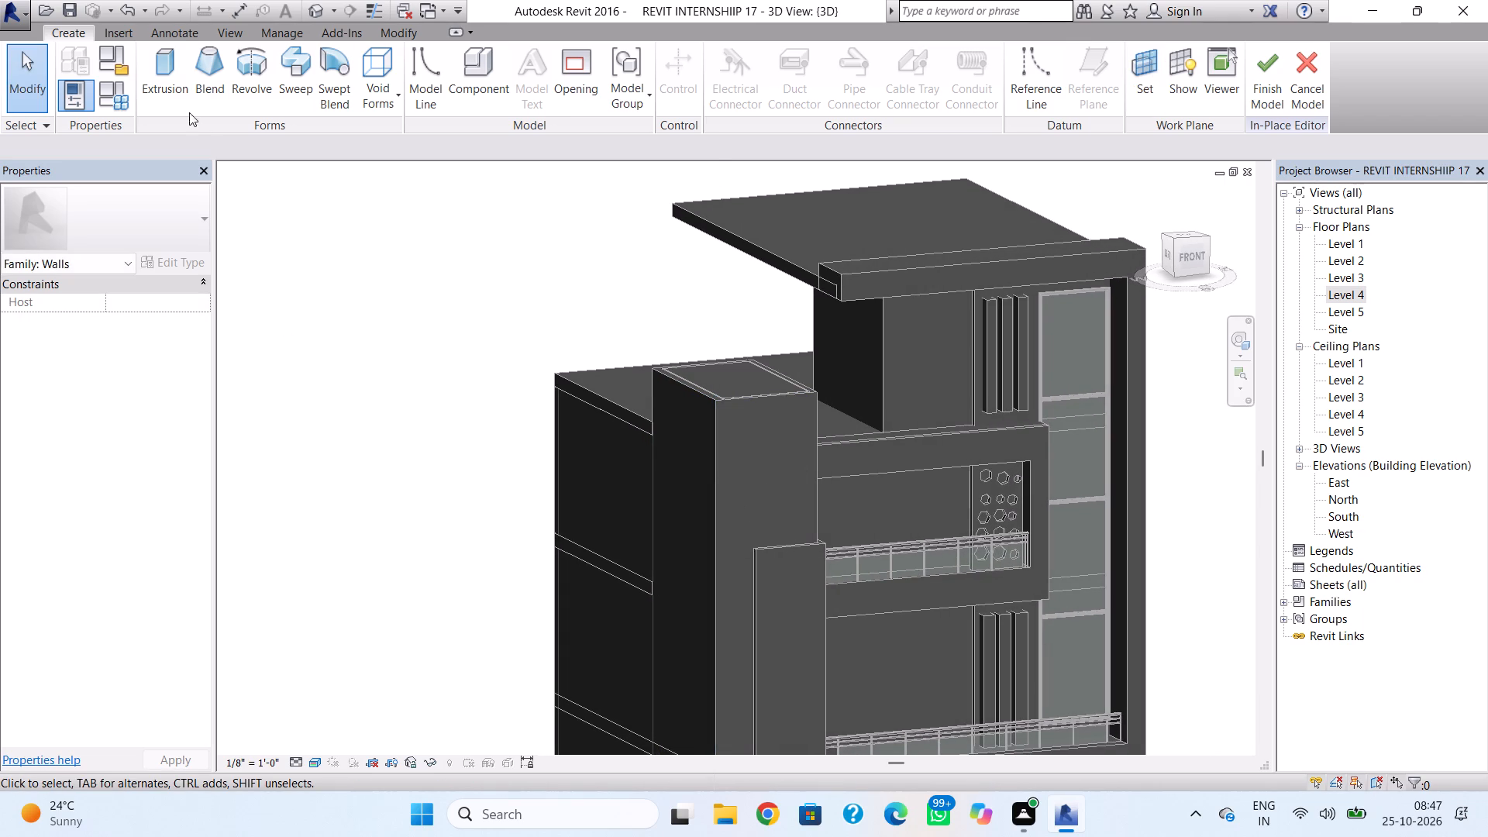
Start an extrusion and sketch a rectangle 6" wide and 3' 6" tall, down from the tower front wall's top edge.
click(165, 64)
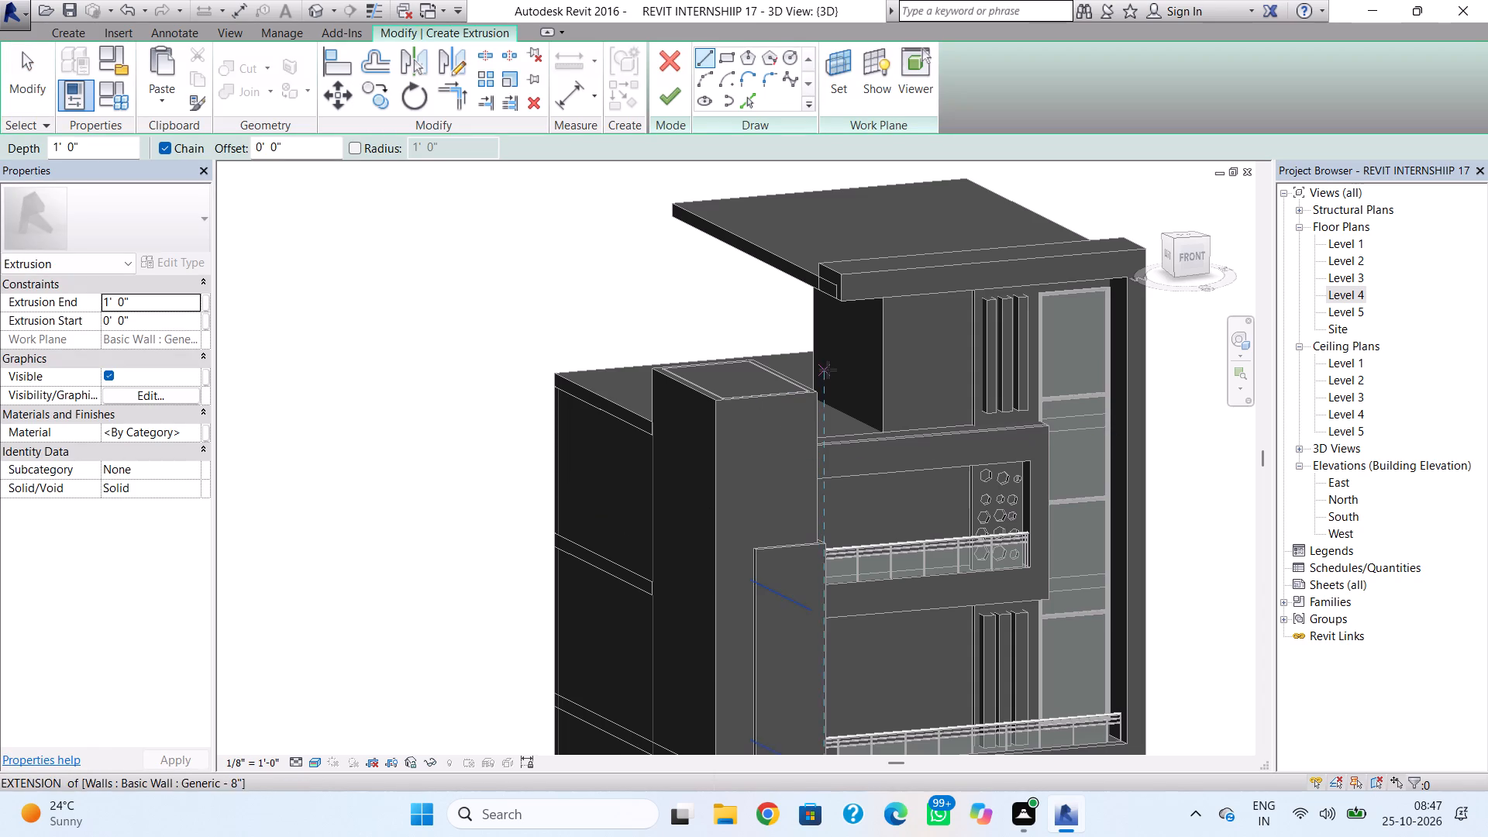
click(1191, 259)
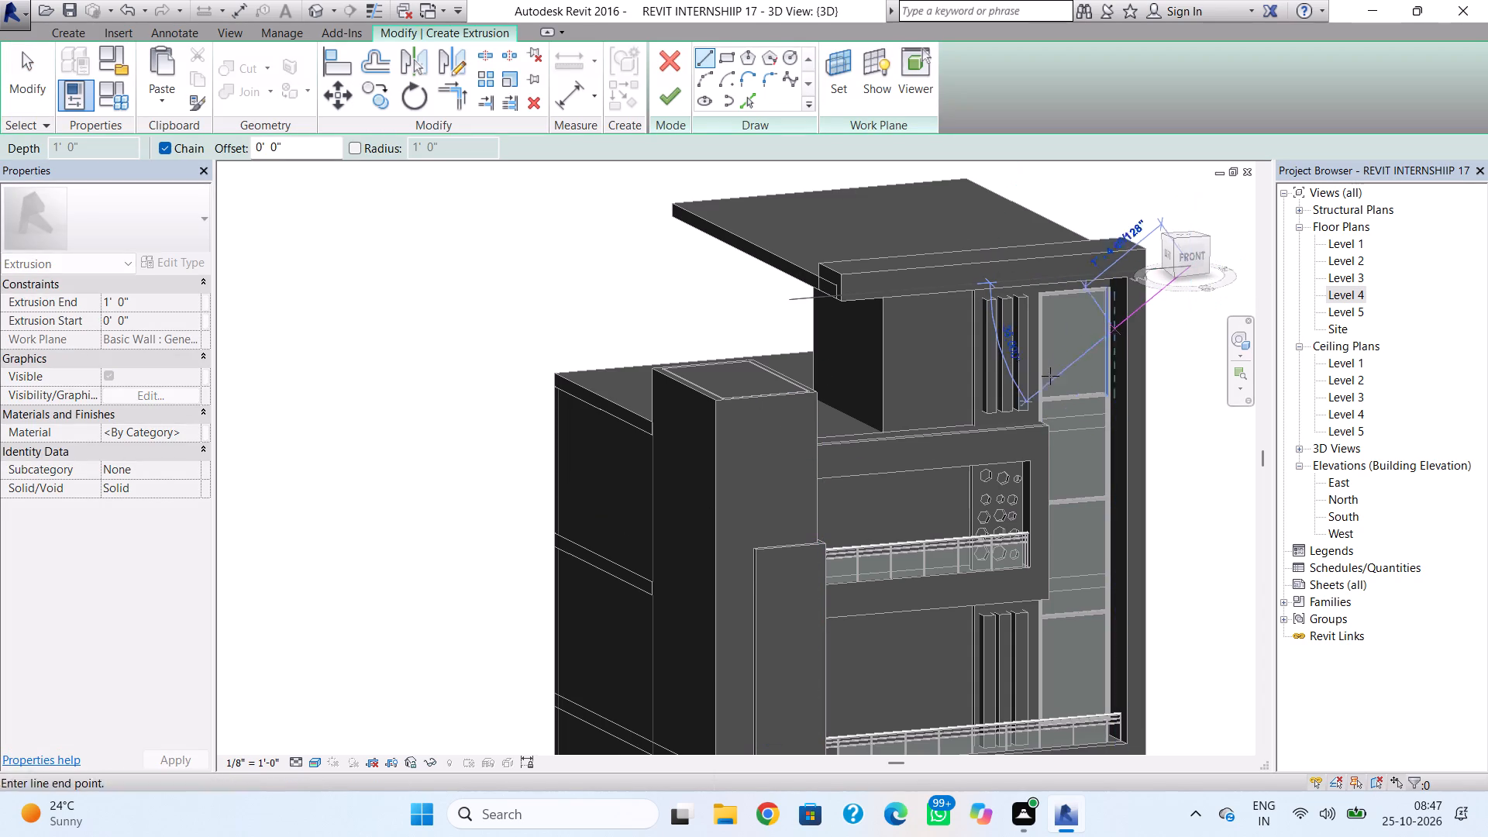
key(Escape)
shift+right_drag(963, 494, 880, 498)
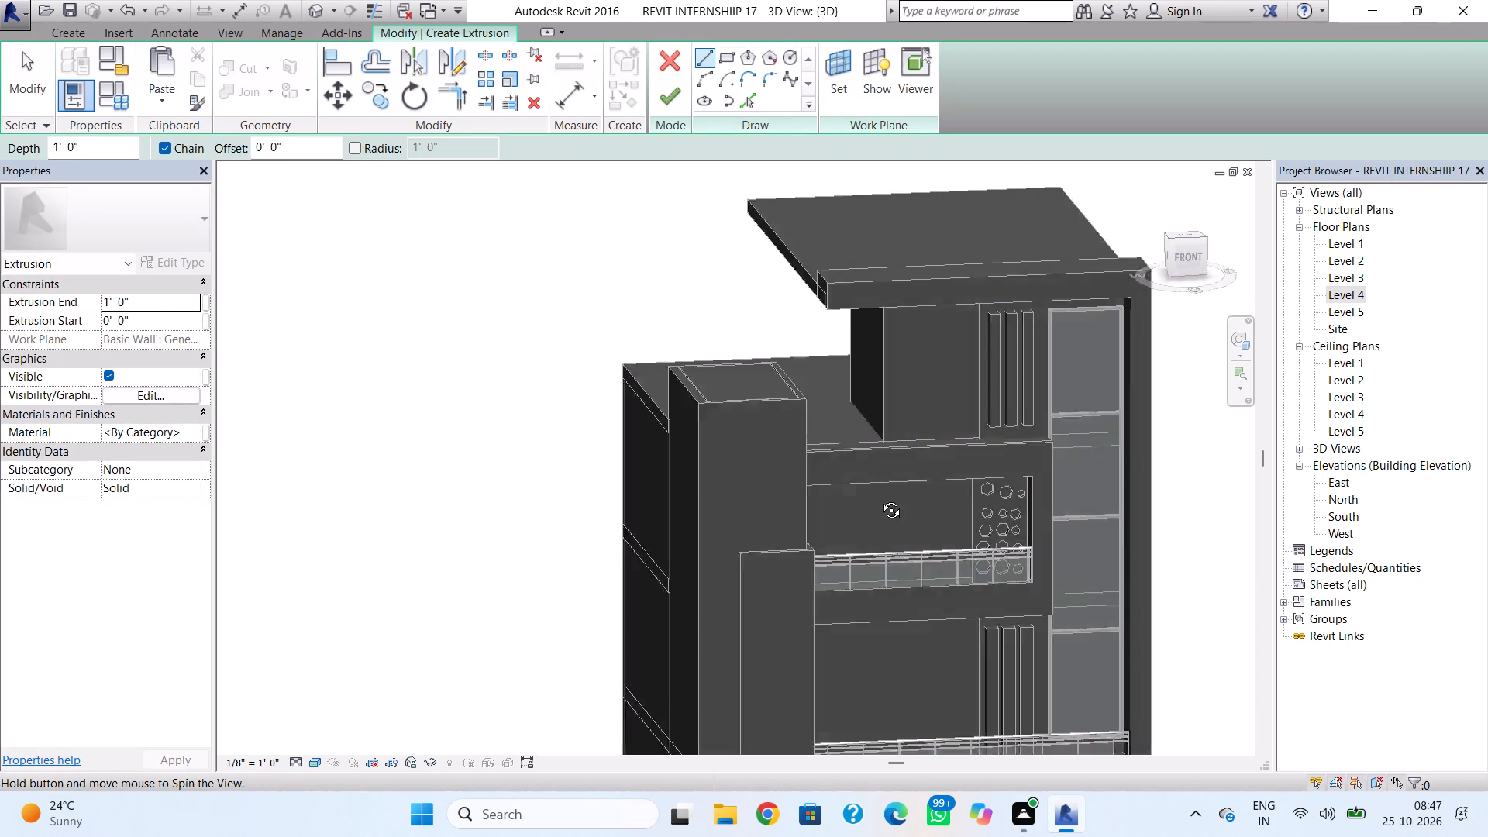
shift+right_drag(880, 498, 887, 425)
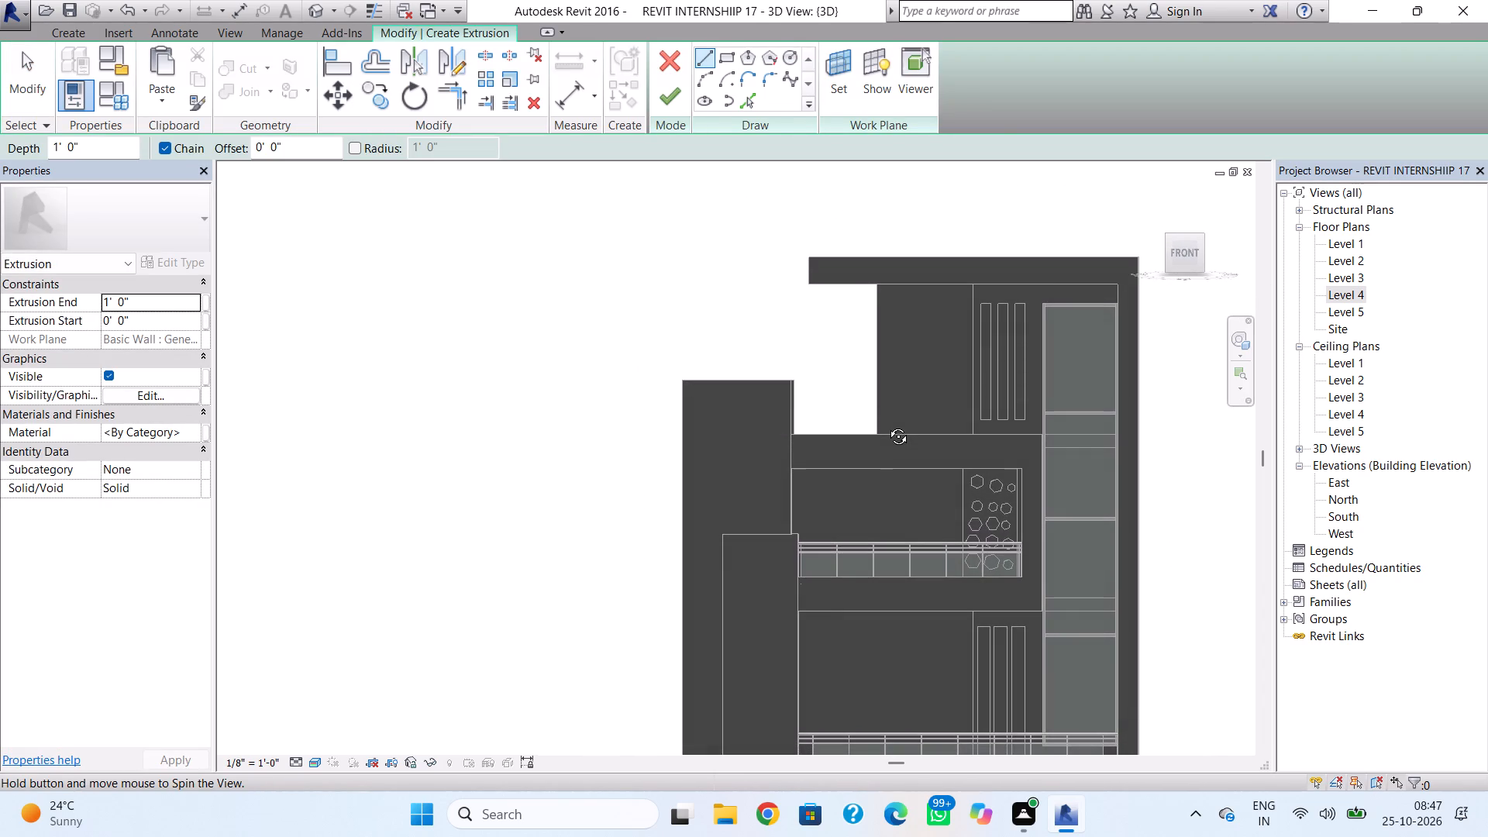
shift+right_drag(887, 425, 888, 425)
scroll(744, 461, up, 2)
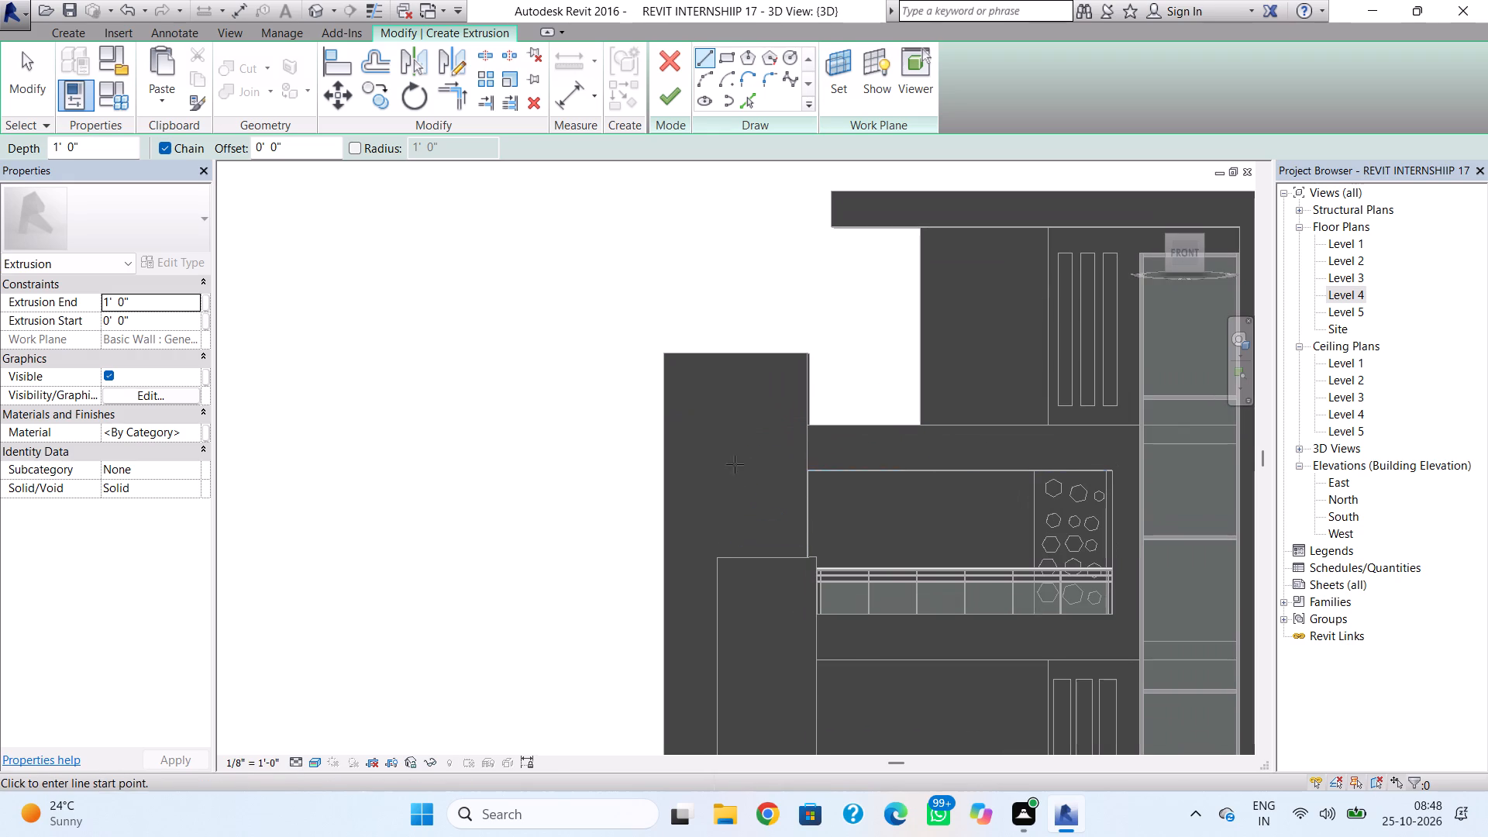
click(727, 66)
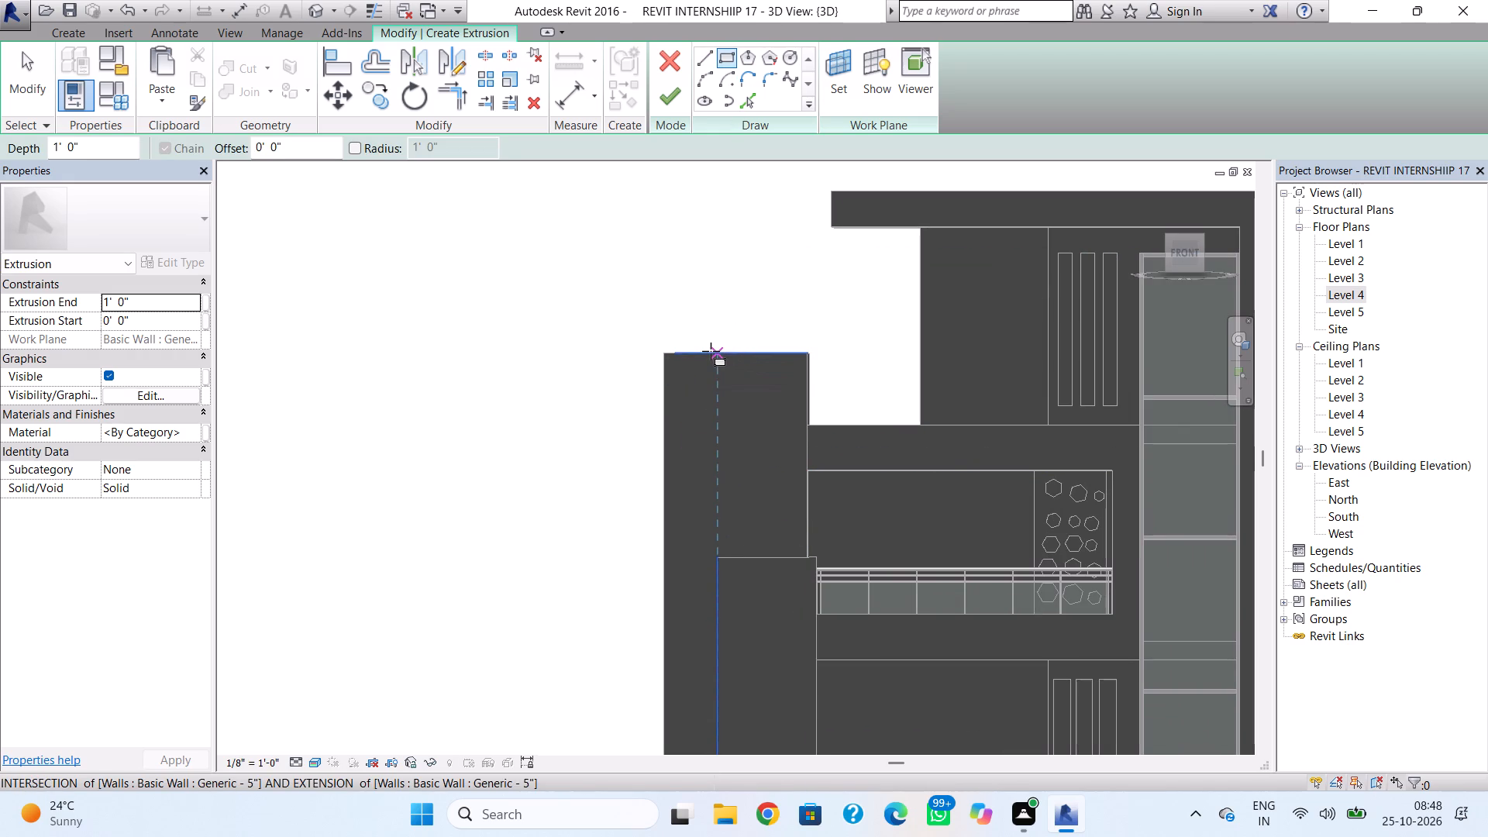
click(703, 351)
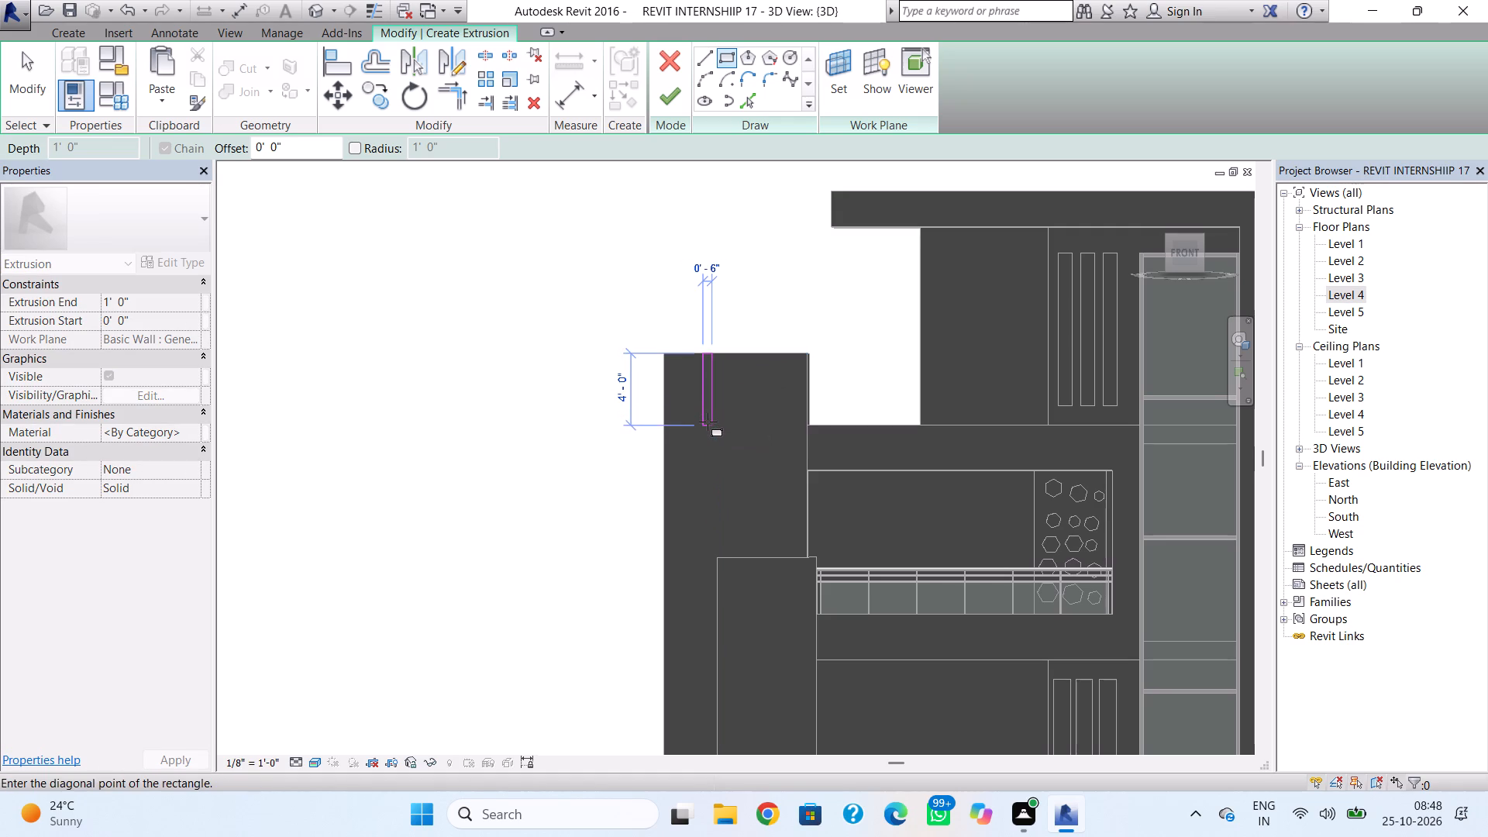
click(708, 413)
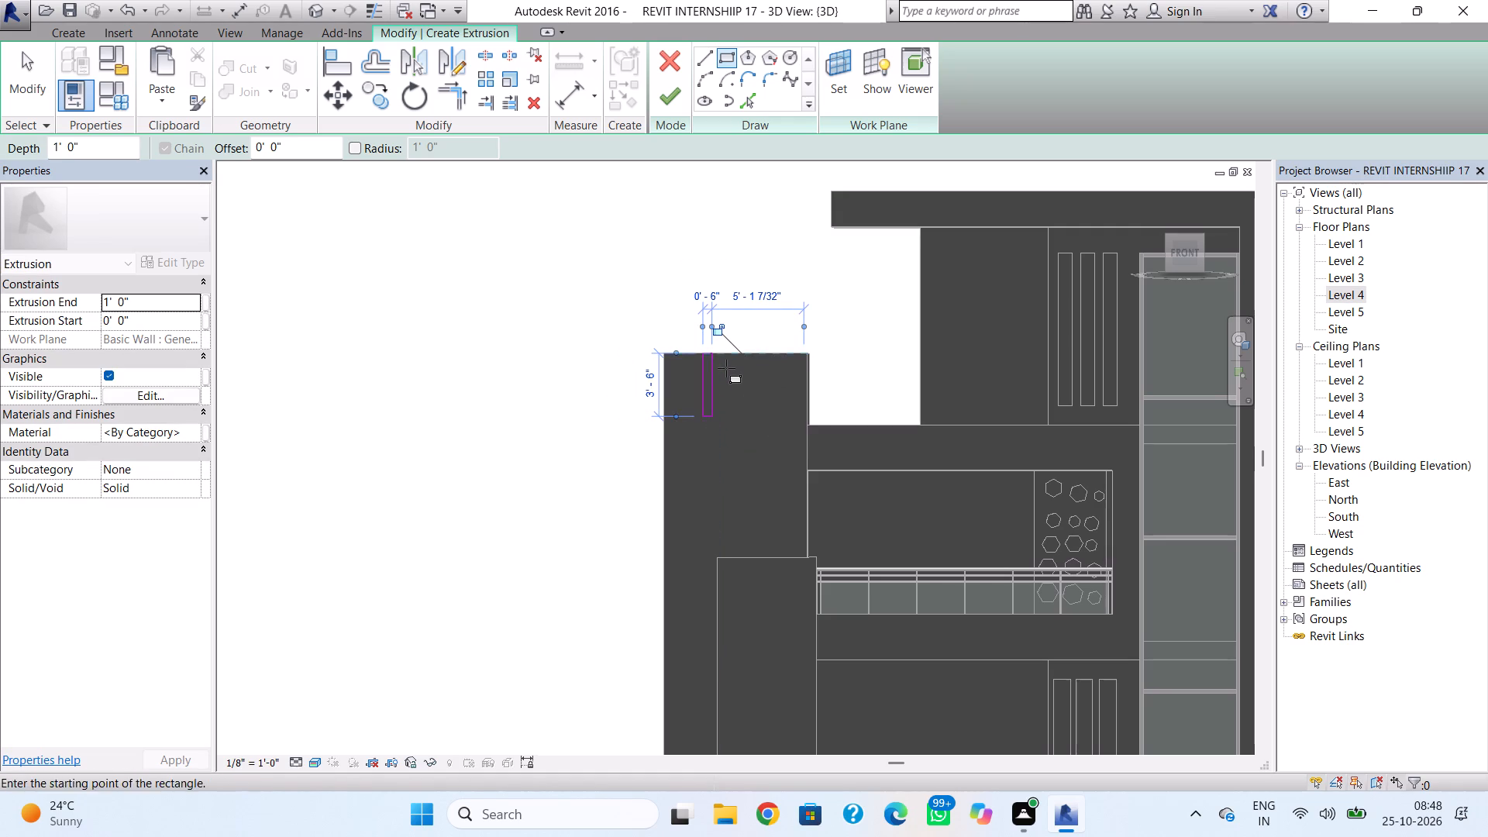
Sketch two more top-edge rectangles to its east, about 6" by 2' 6" and 7" by 3' 6", and finish the extrusion.
click(722, 356)
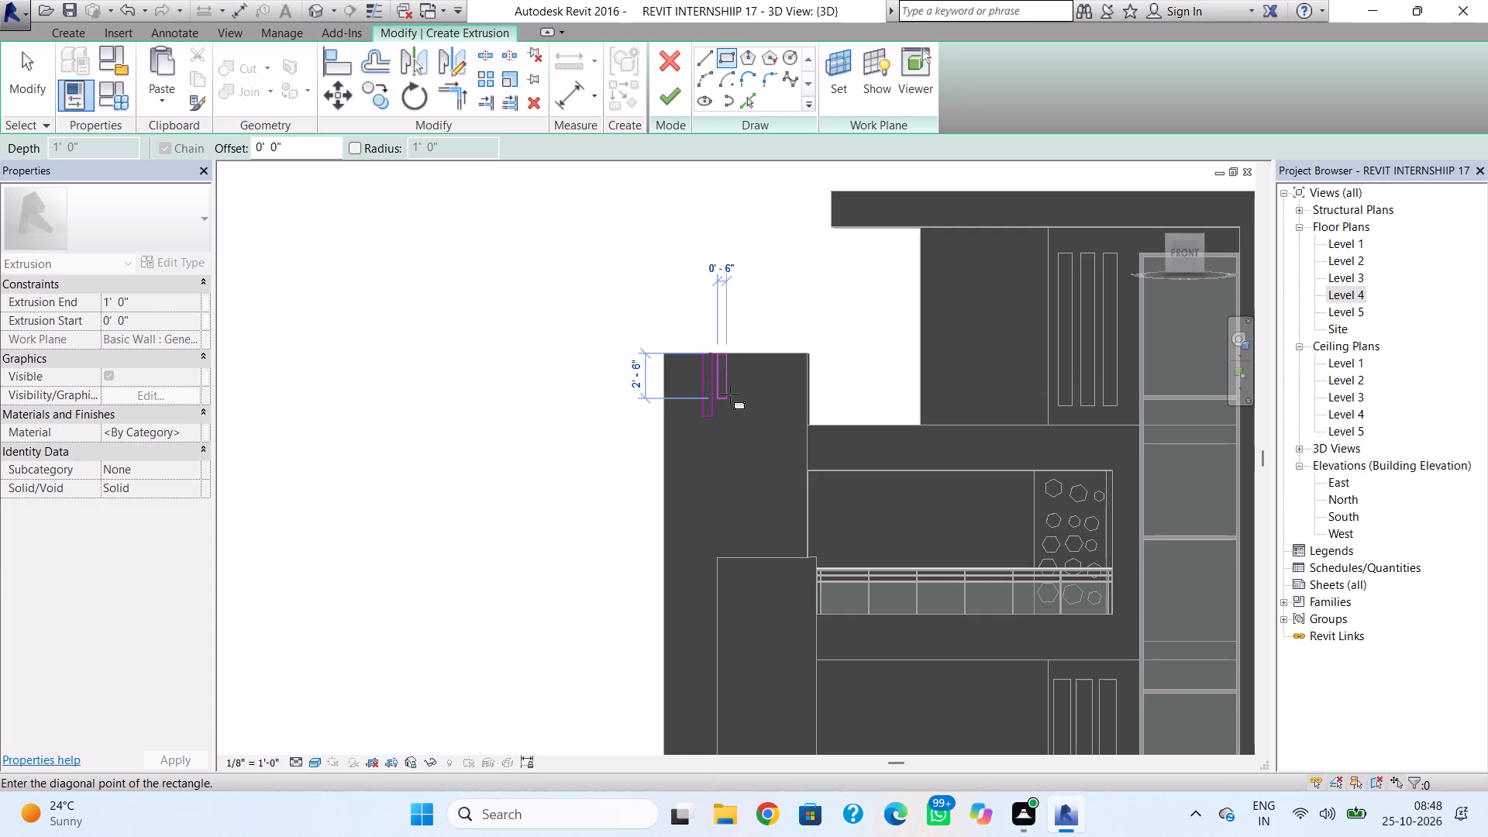
click(730, 397)
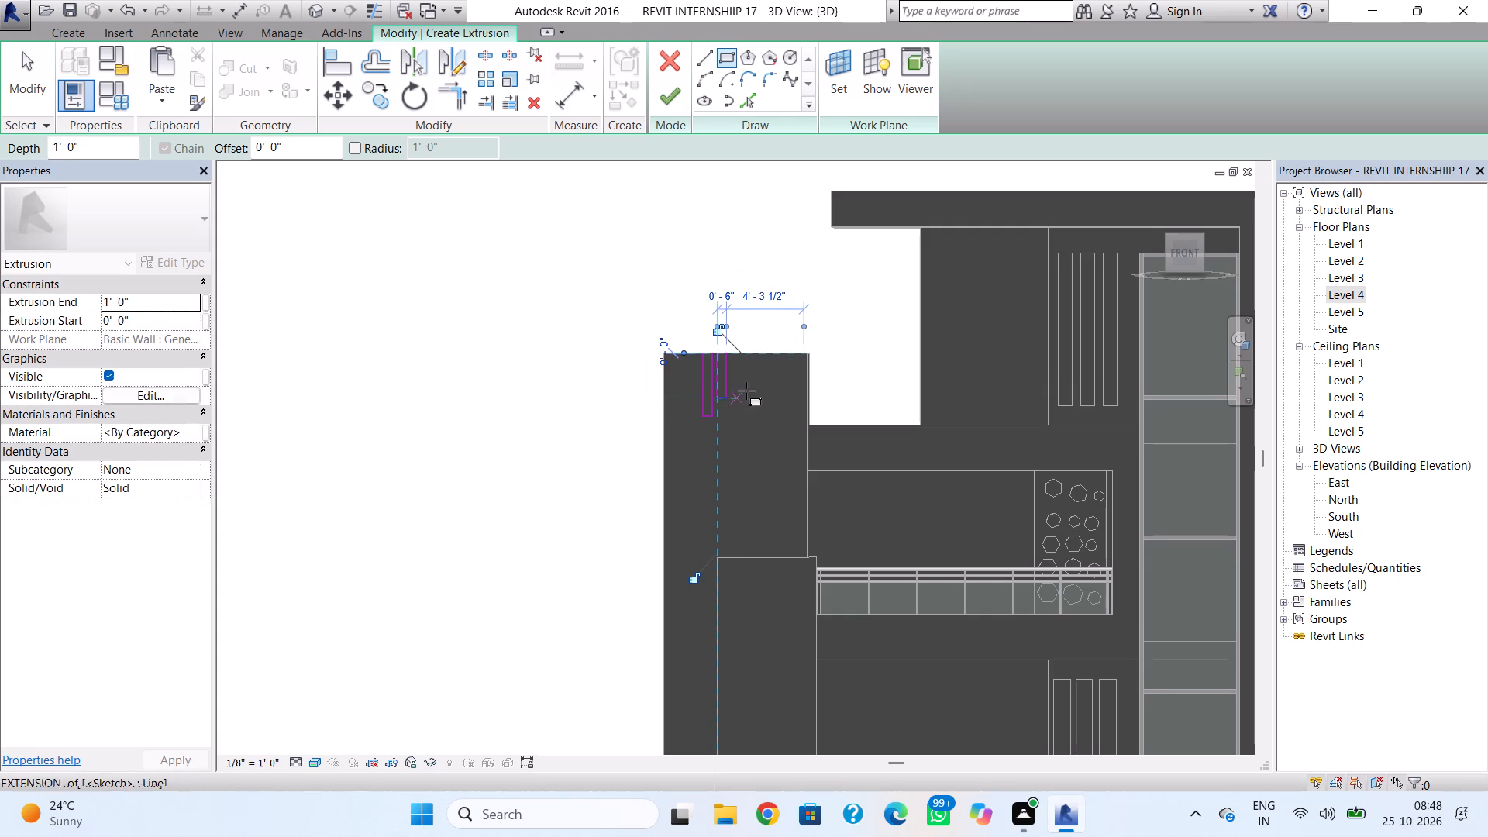
scroll(732, 362, up, 7)
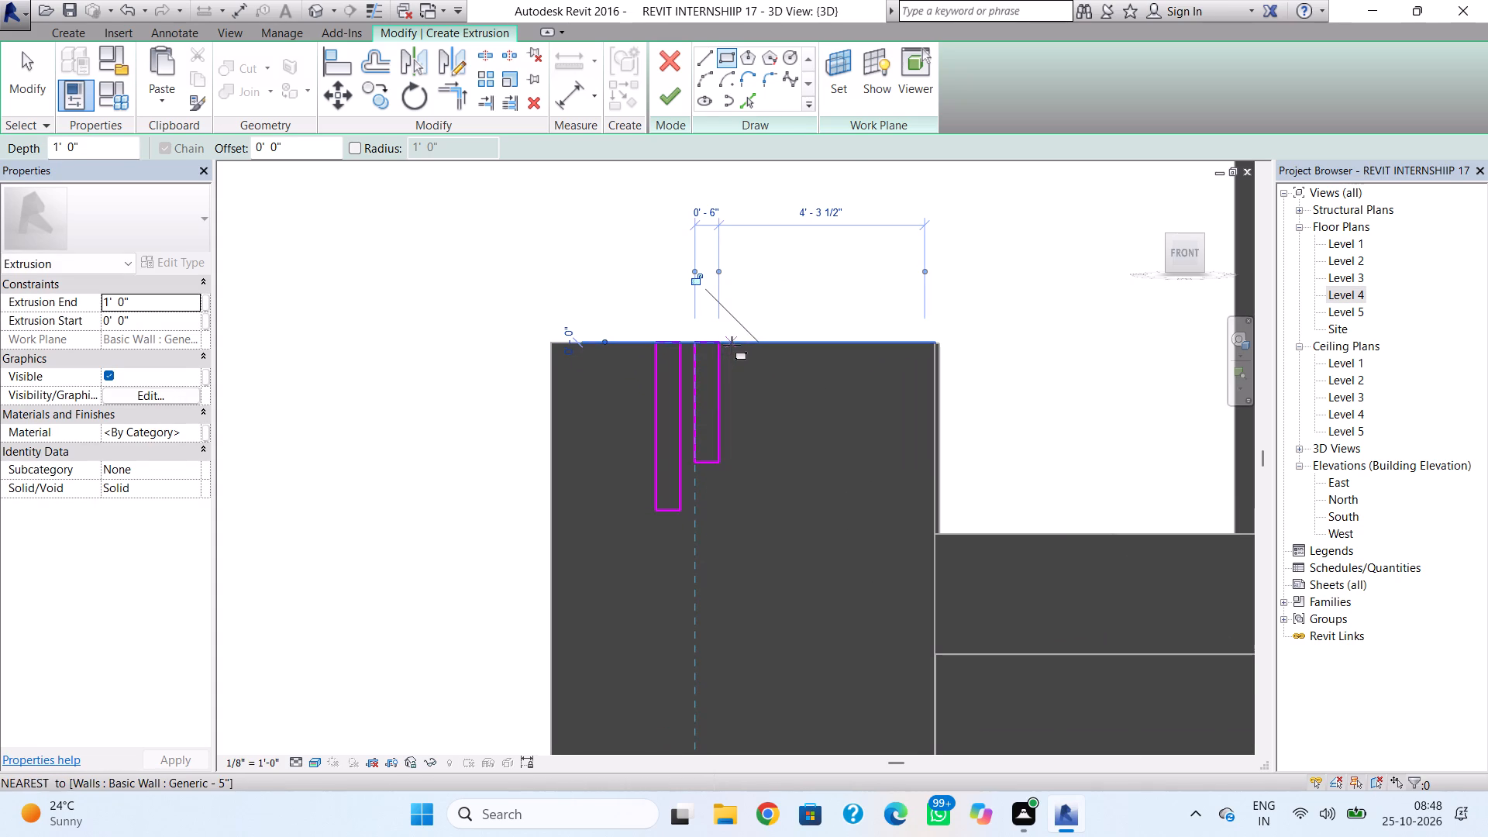
click(732, 345)
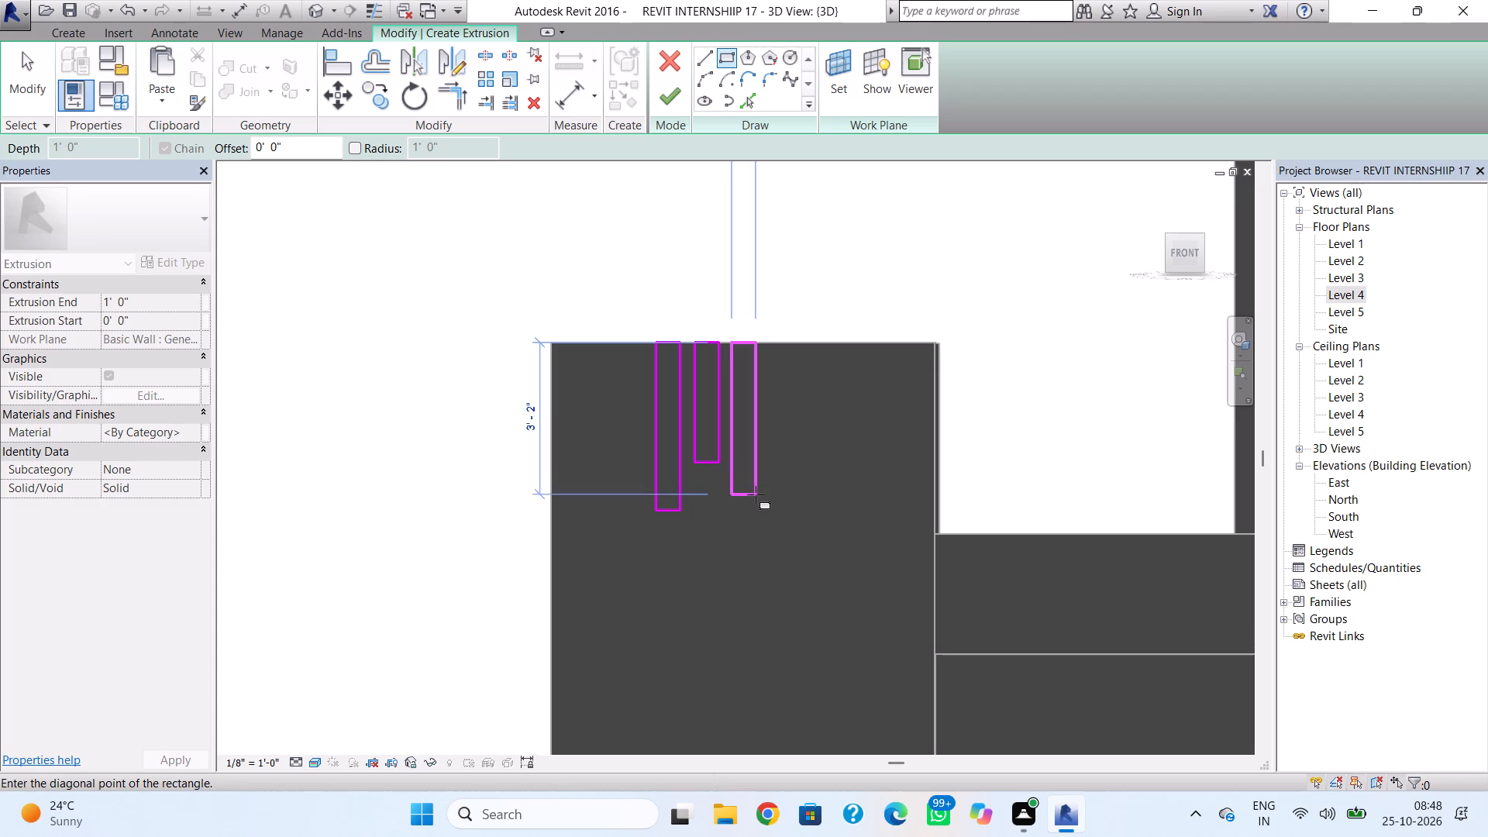
click(759, 505)
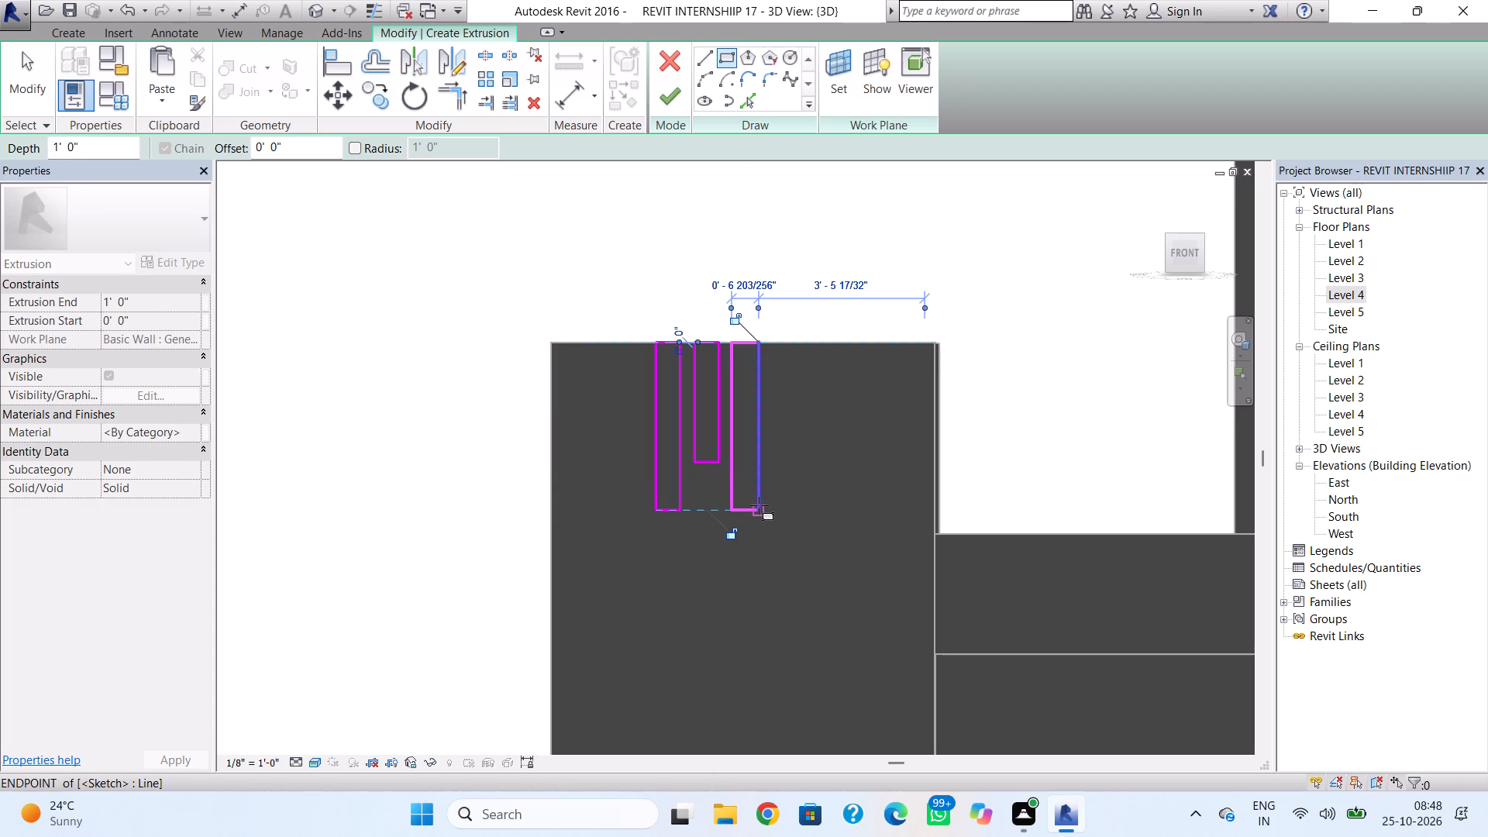
click(670, 95)
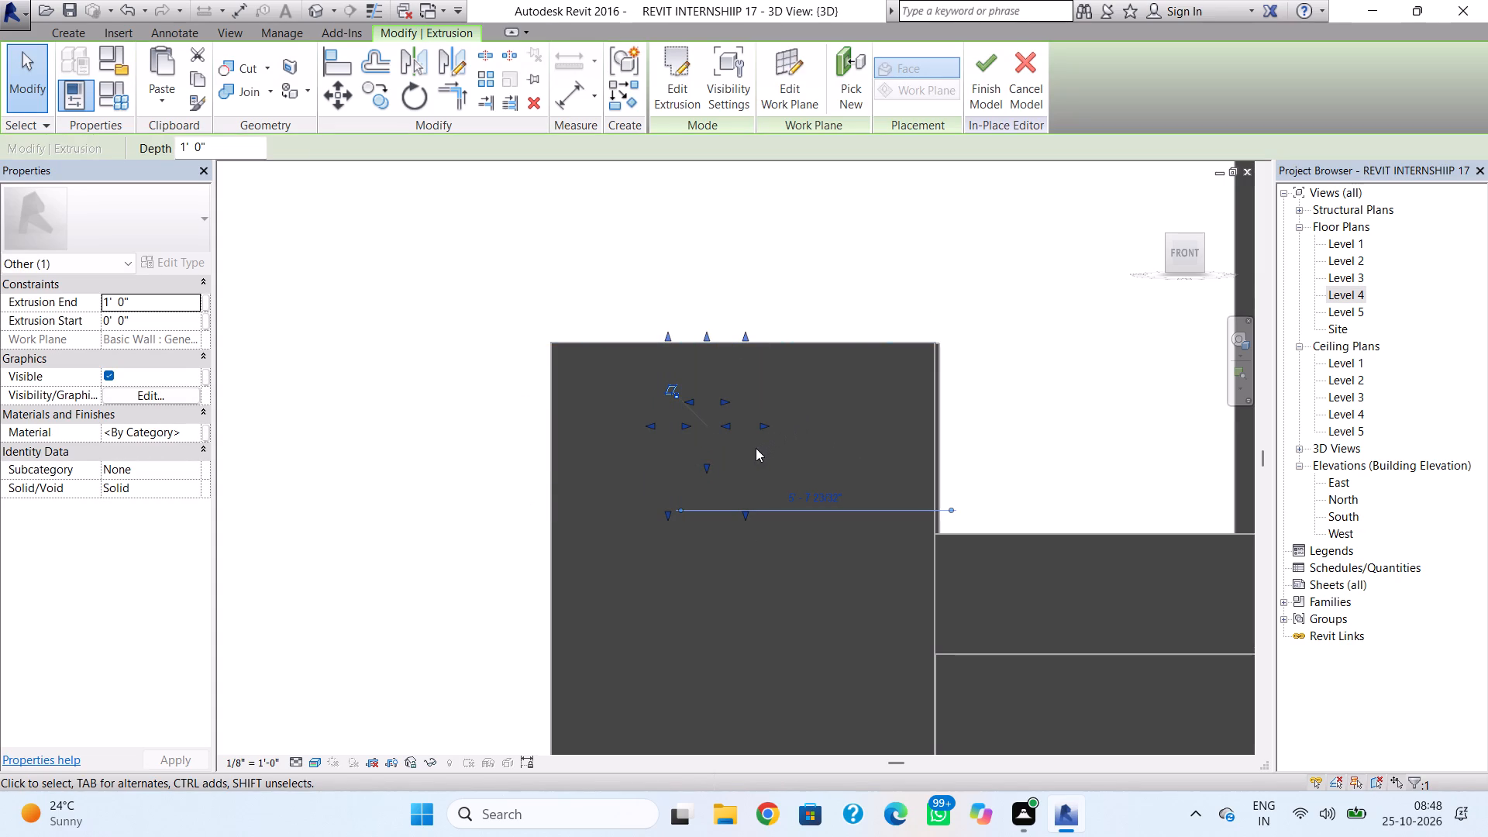
Pull the strips' front faces about 1' 1" out from the tower's front wall.
shift+right_drag(753, 455, 859, 628)
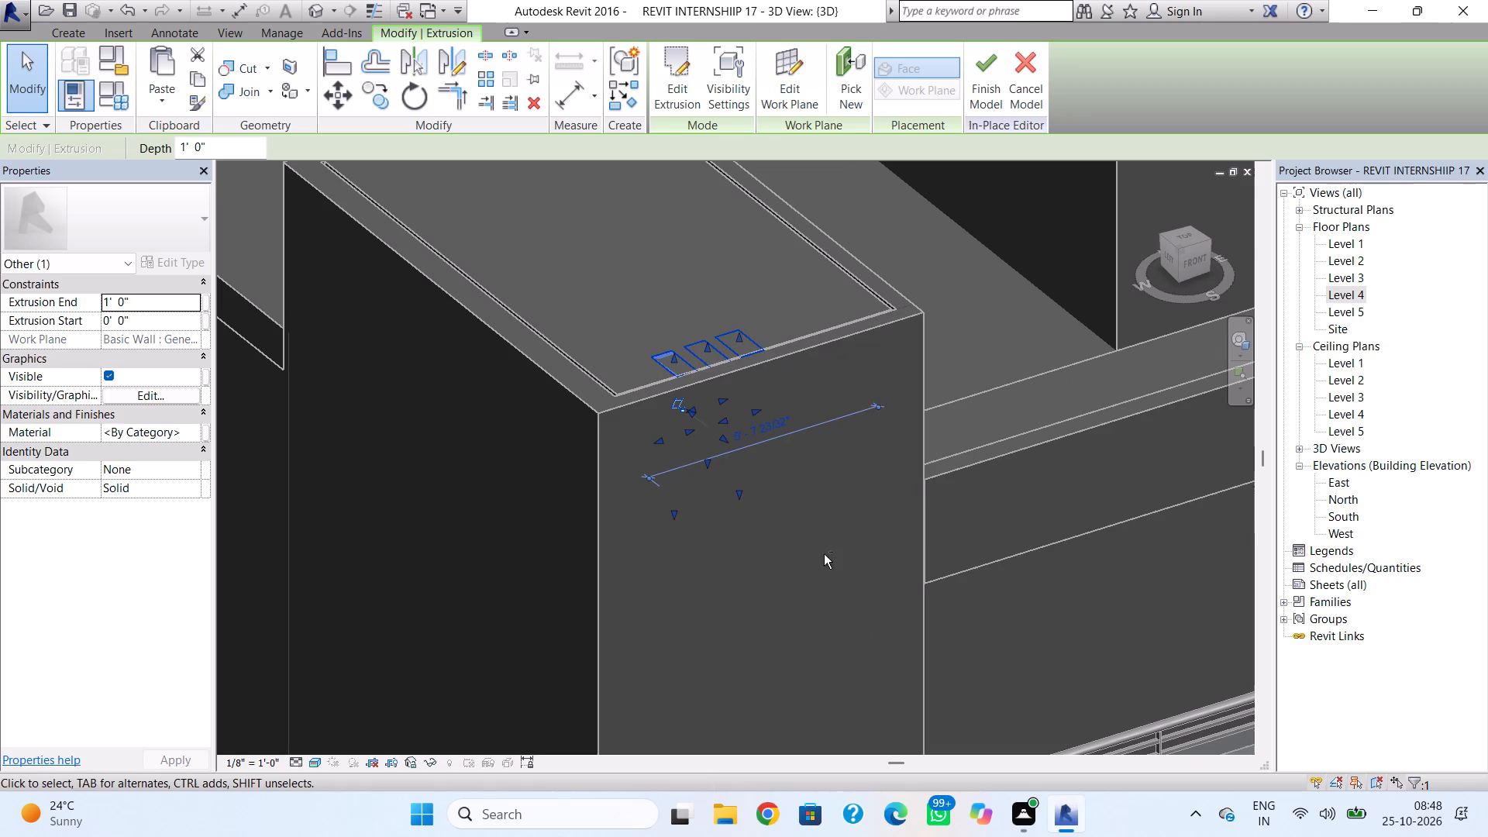
drag(722, 437, 744, 463)
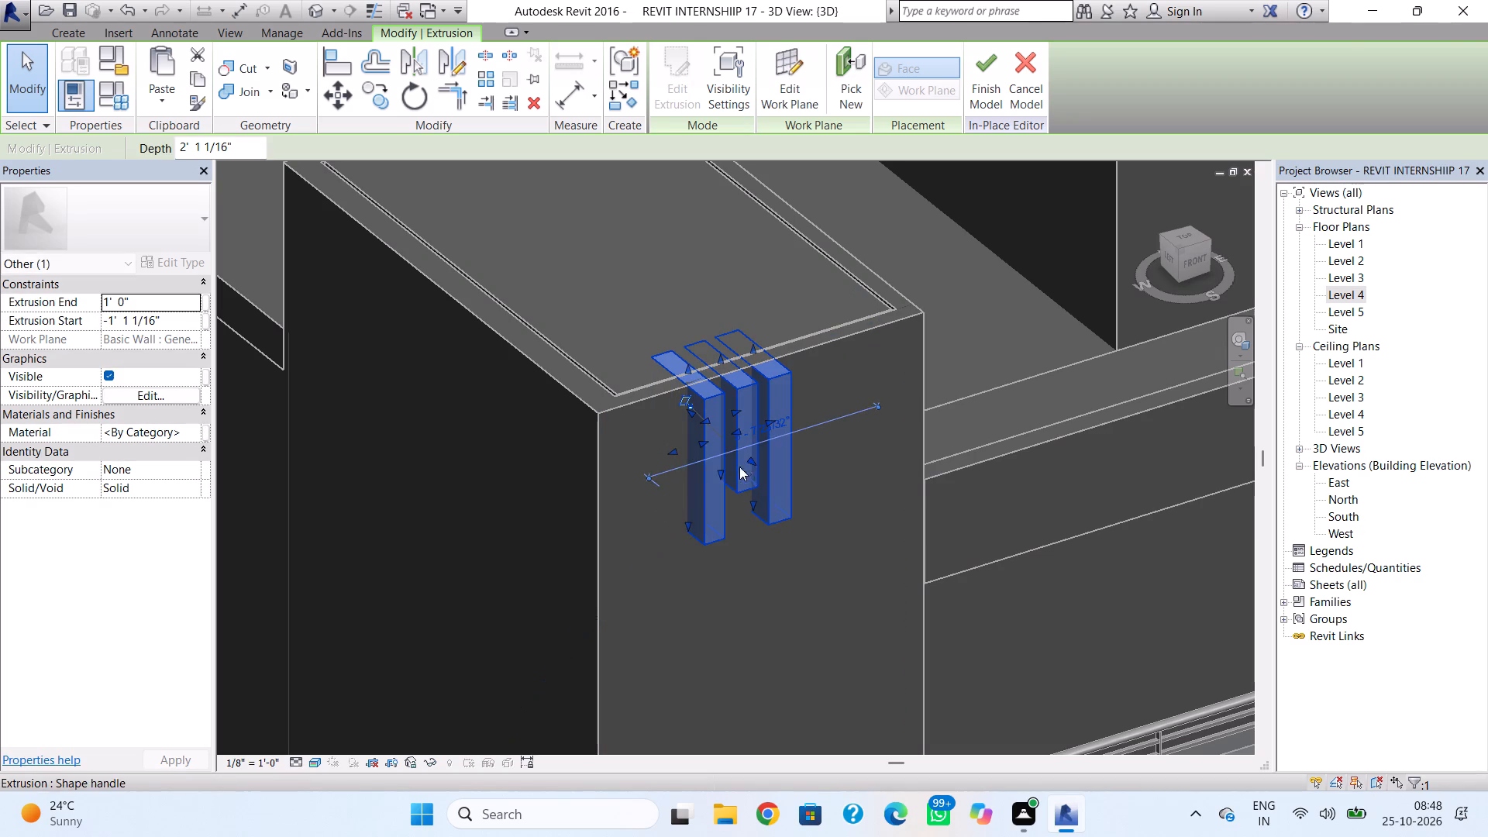
click(870, 487)
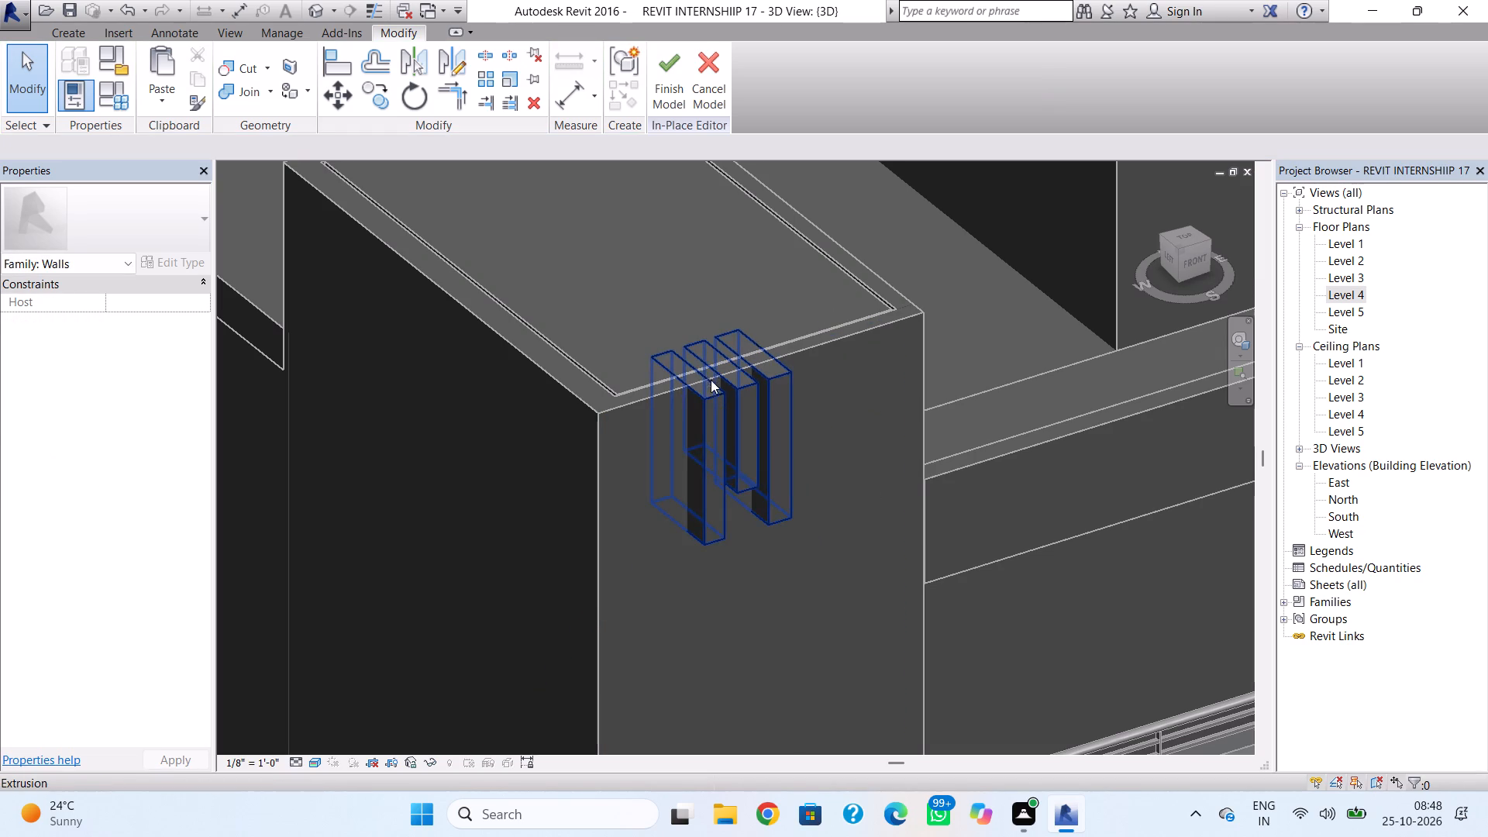
Move the strips' back faces forward to the wall face for an extrusion end of 0' 0".
click(698, 357)
drag(693, 412, 703, 419)
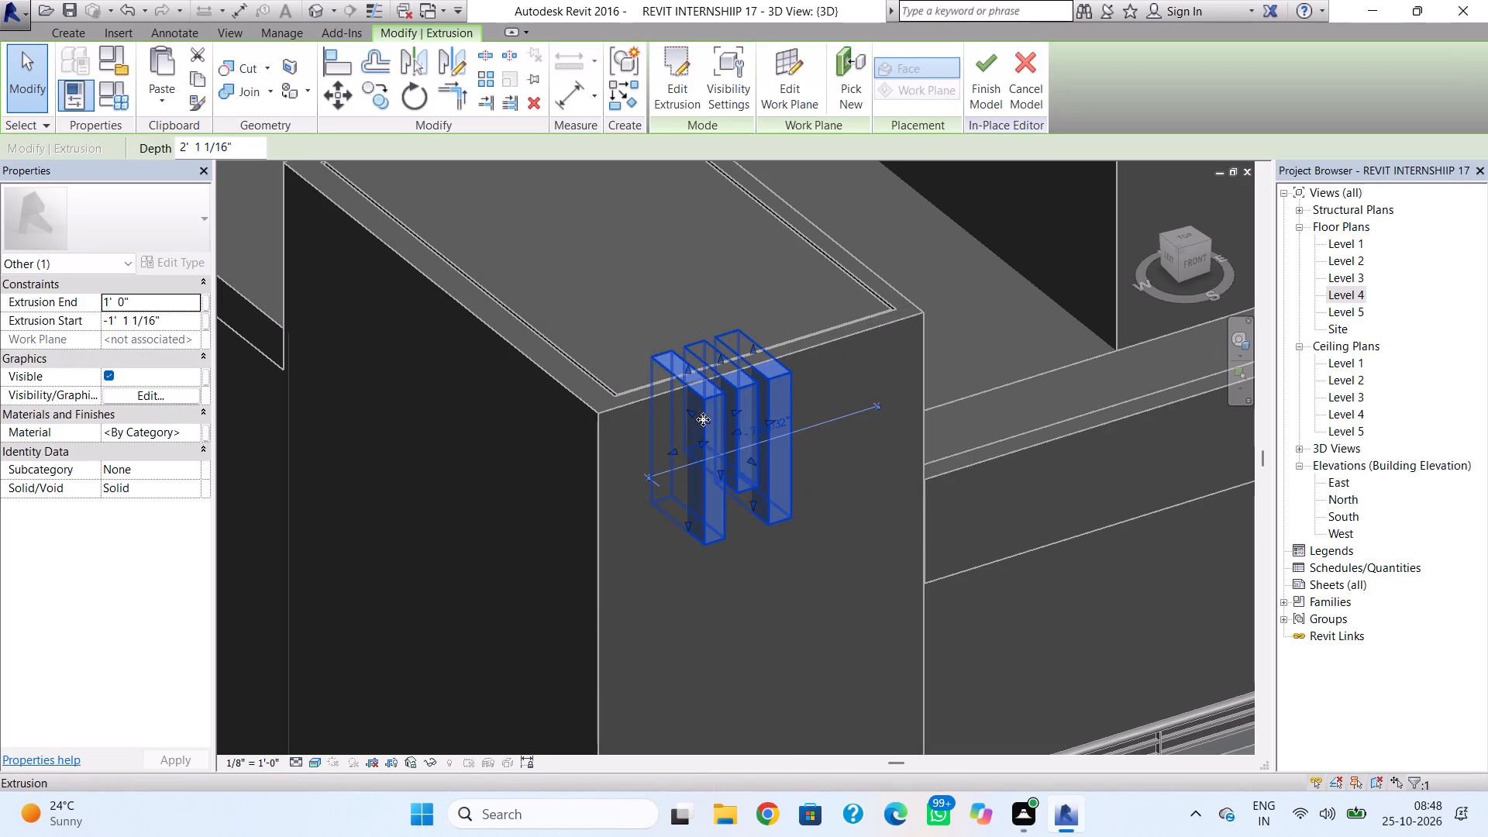
drag(703, 419, 709, 426)
scroll(689, 418, up, 3)
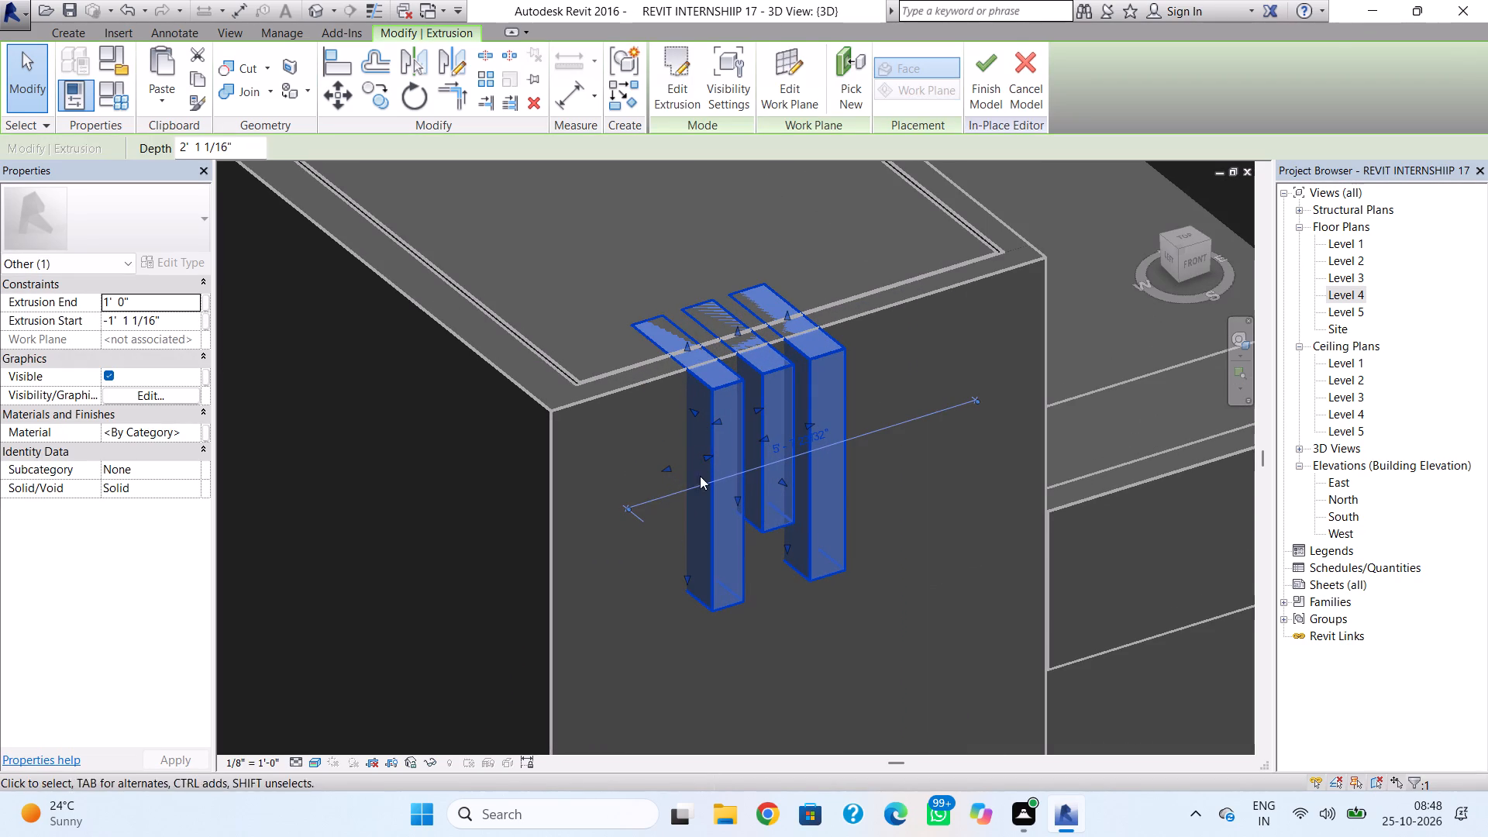
drag(692, 410, 718, 438)
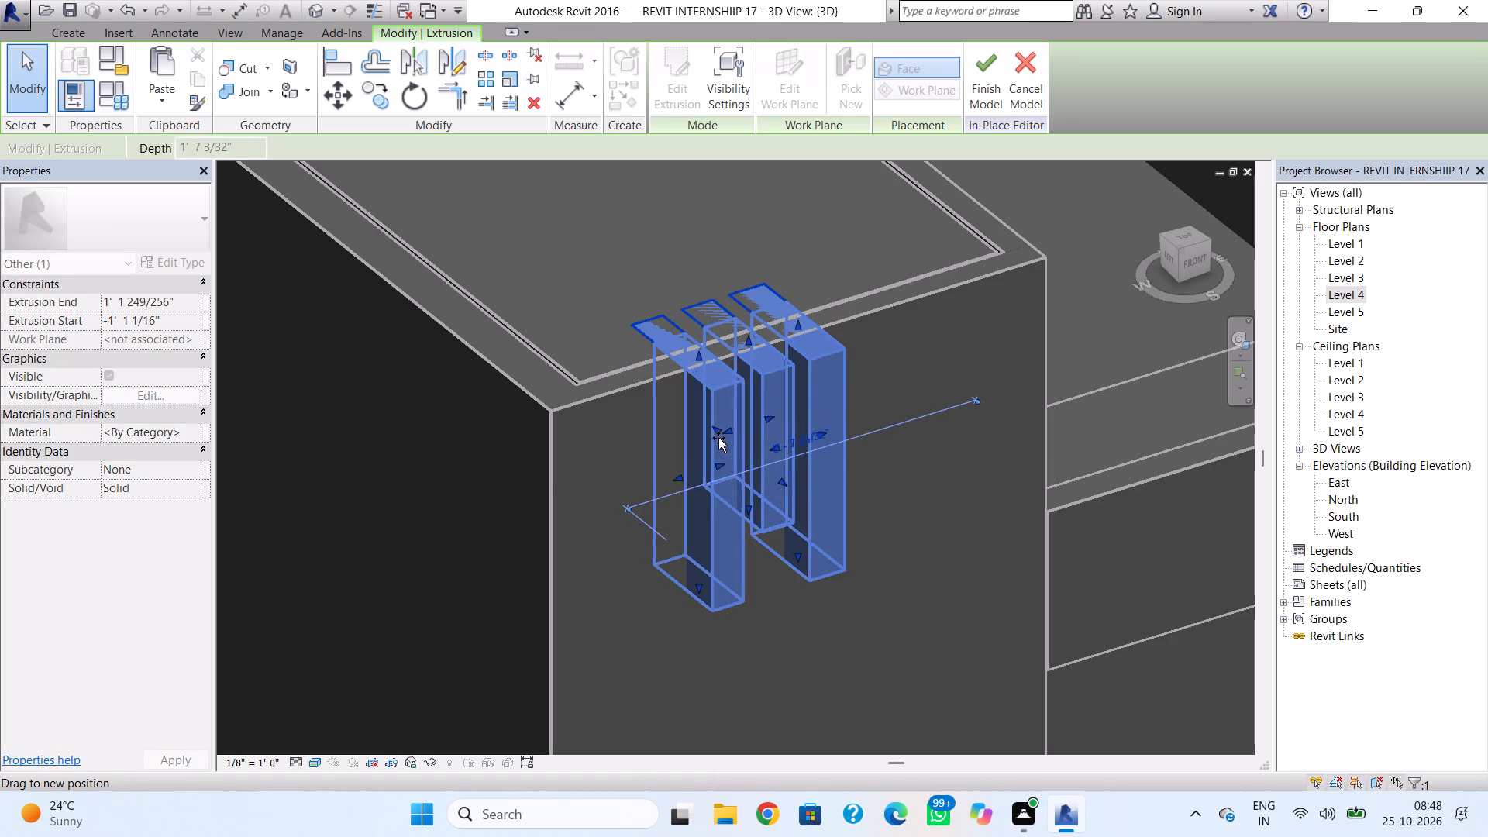
drag(718, 438, 728, 454)
click(935, 532)
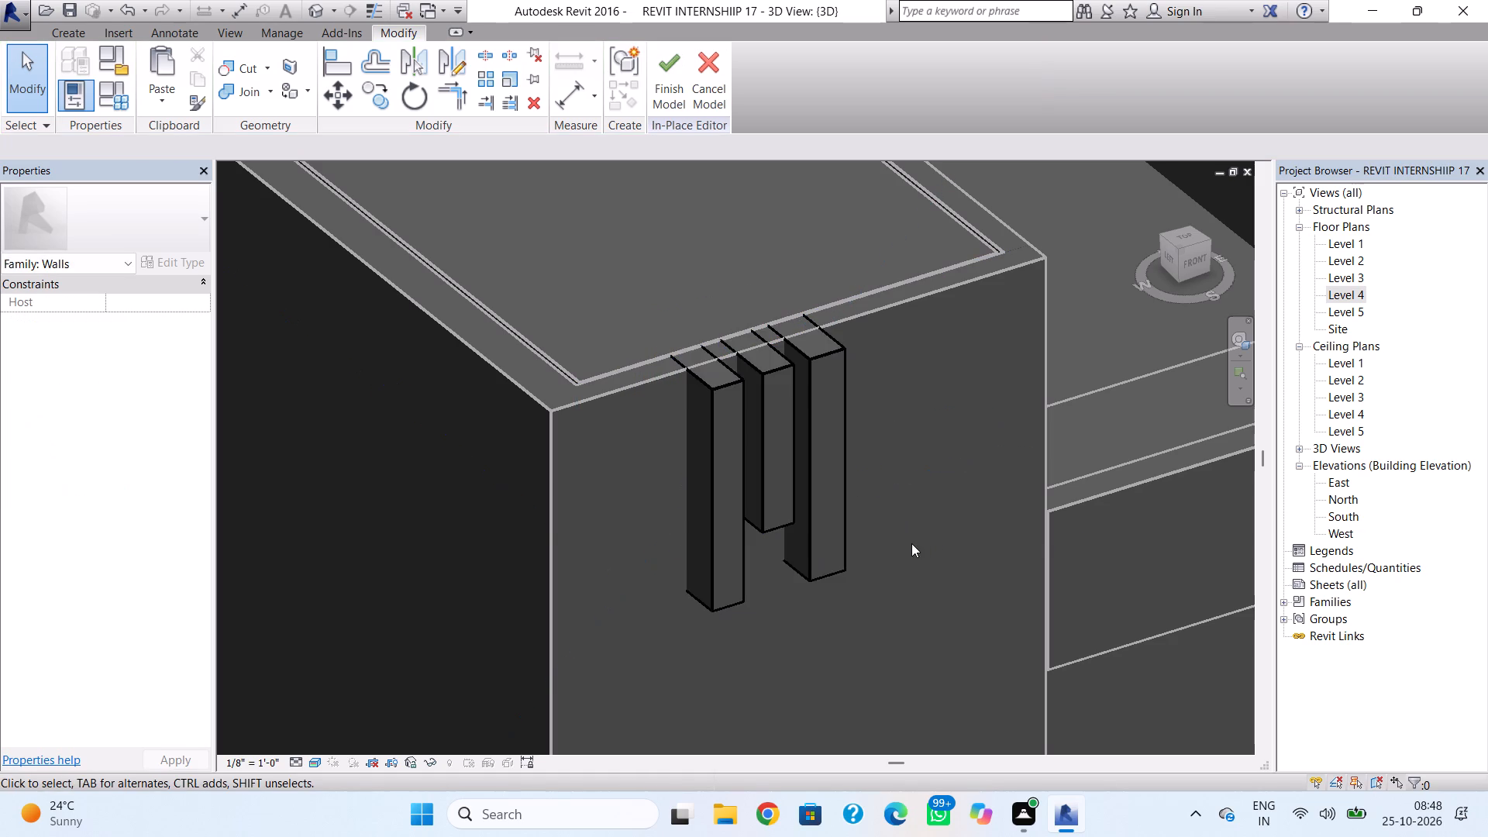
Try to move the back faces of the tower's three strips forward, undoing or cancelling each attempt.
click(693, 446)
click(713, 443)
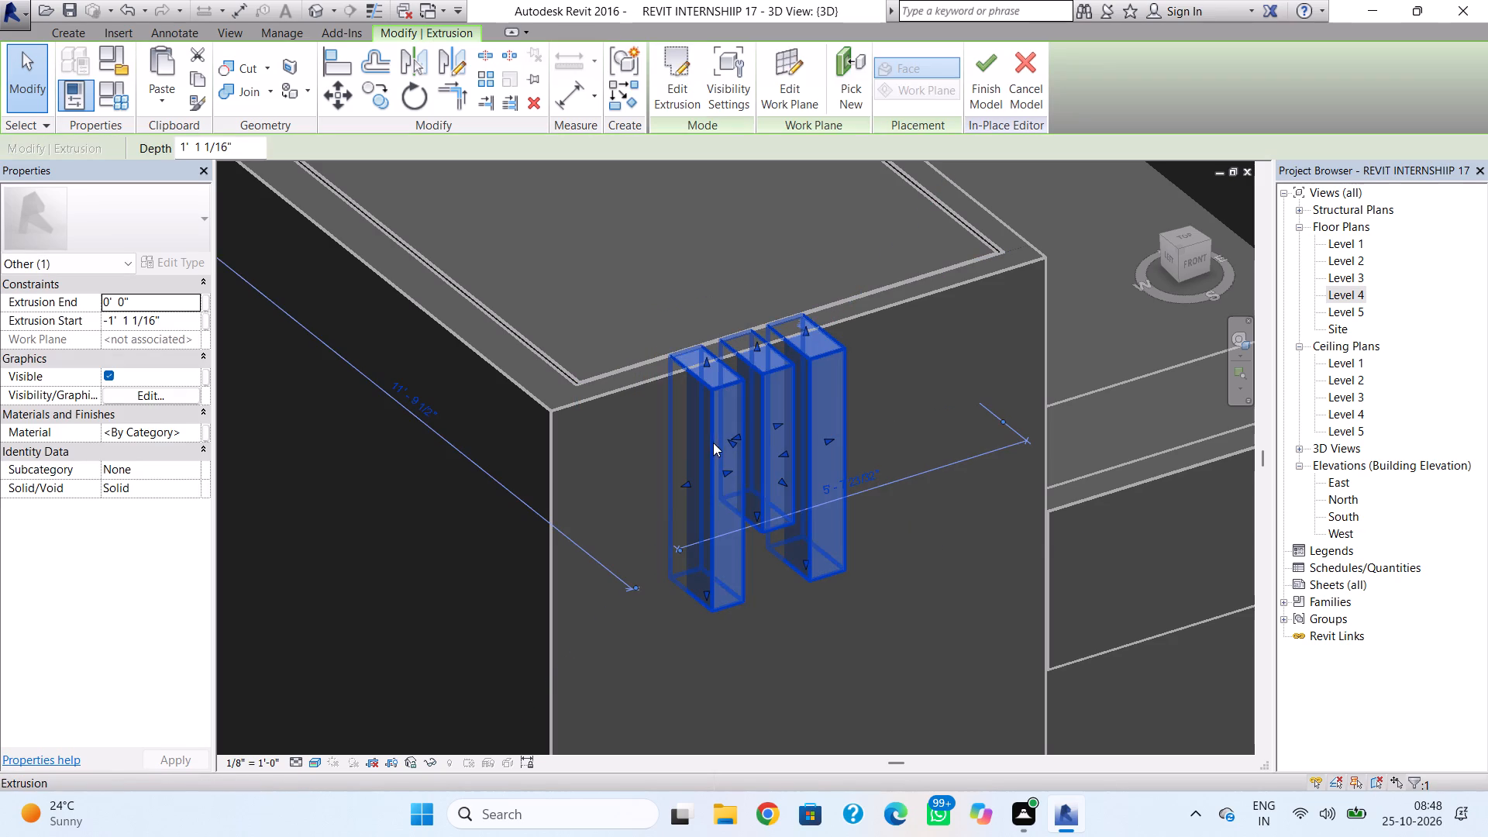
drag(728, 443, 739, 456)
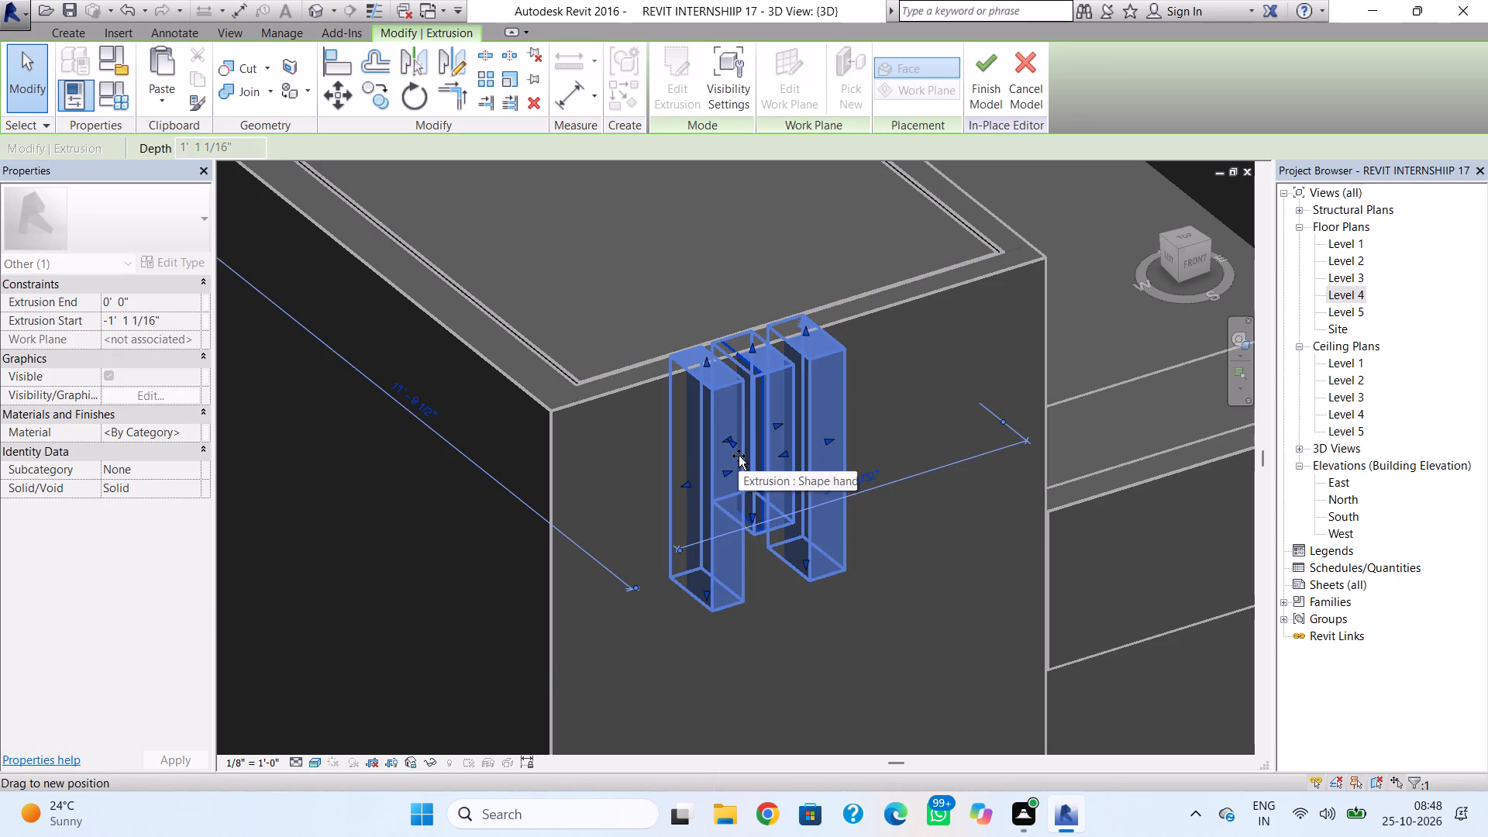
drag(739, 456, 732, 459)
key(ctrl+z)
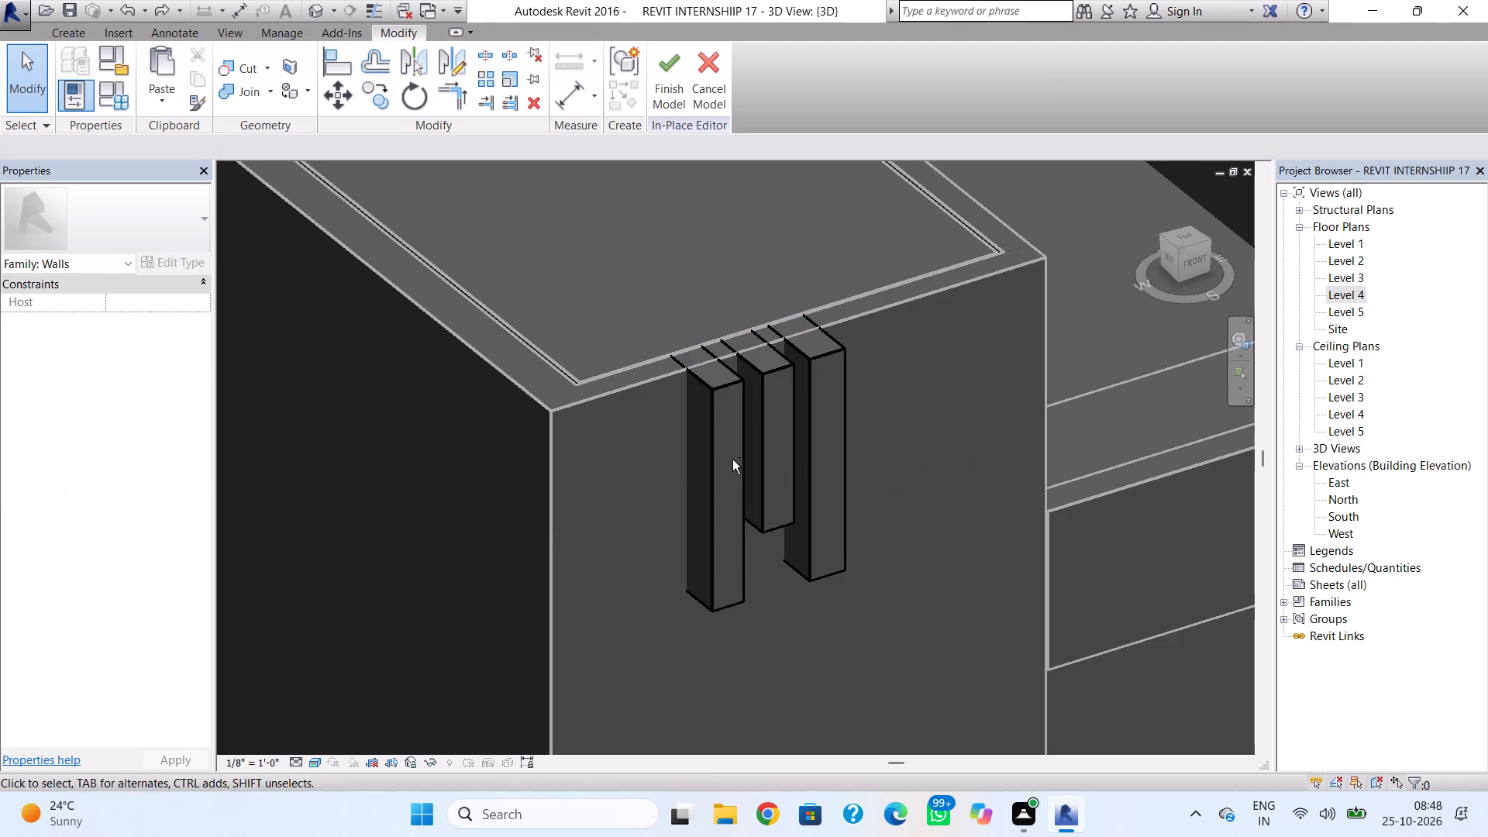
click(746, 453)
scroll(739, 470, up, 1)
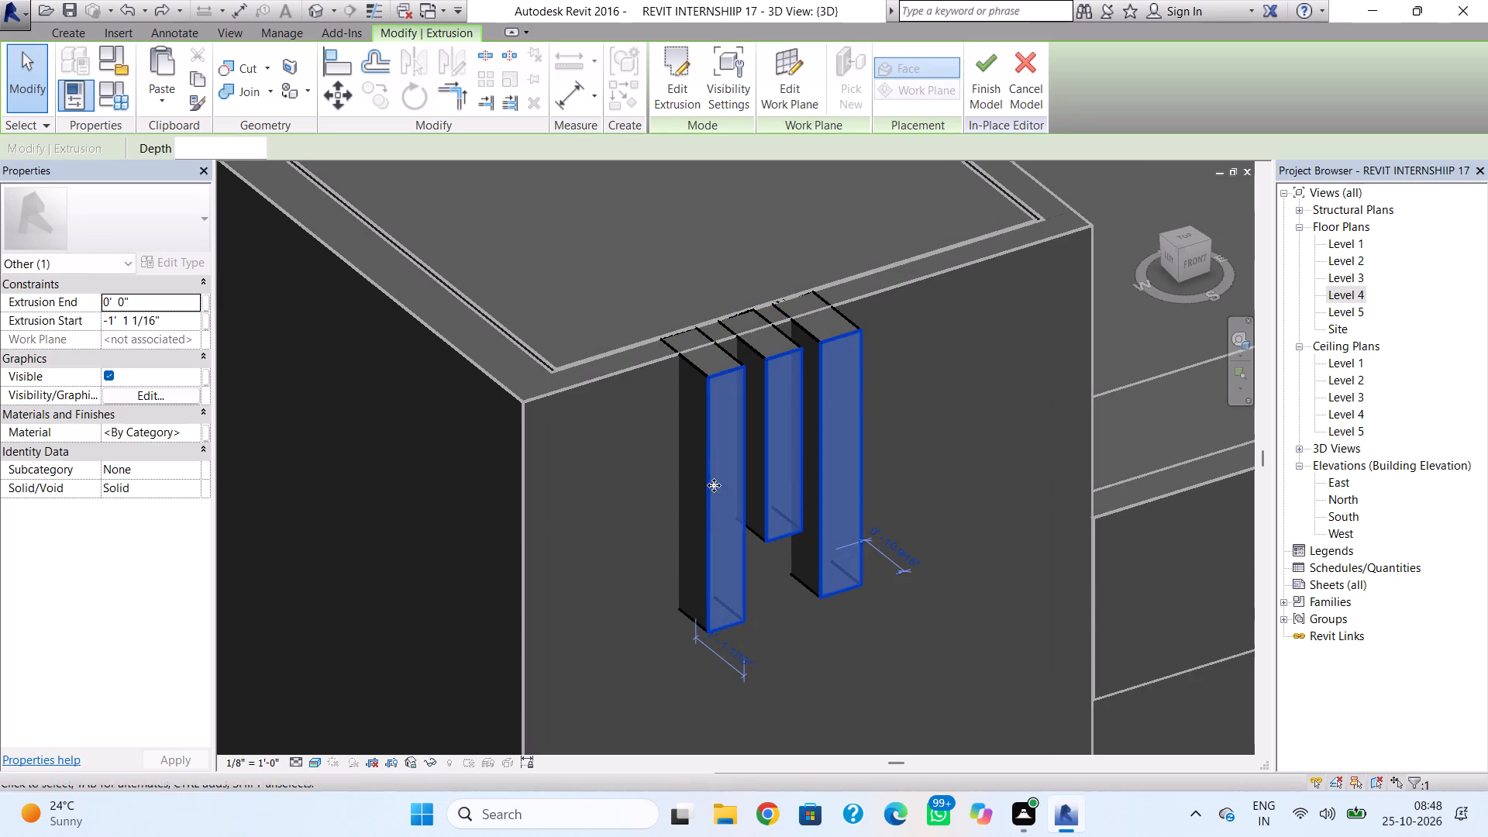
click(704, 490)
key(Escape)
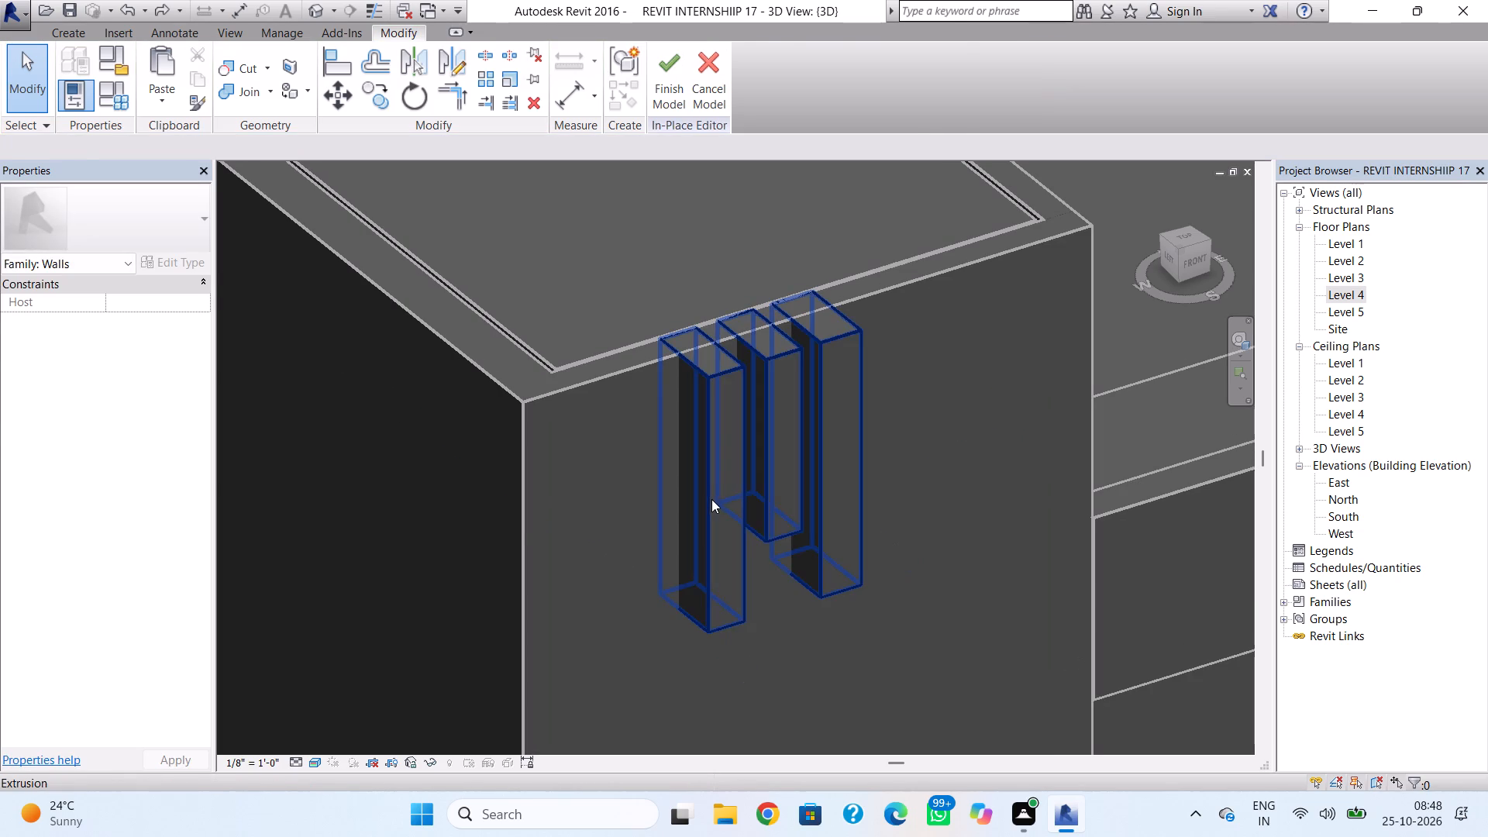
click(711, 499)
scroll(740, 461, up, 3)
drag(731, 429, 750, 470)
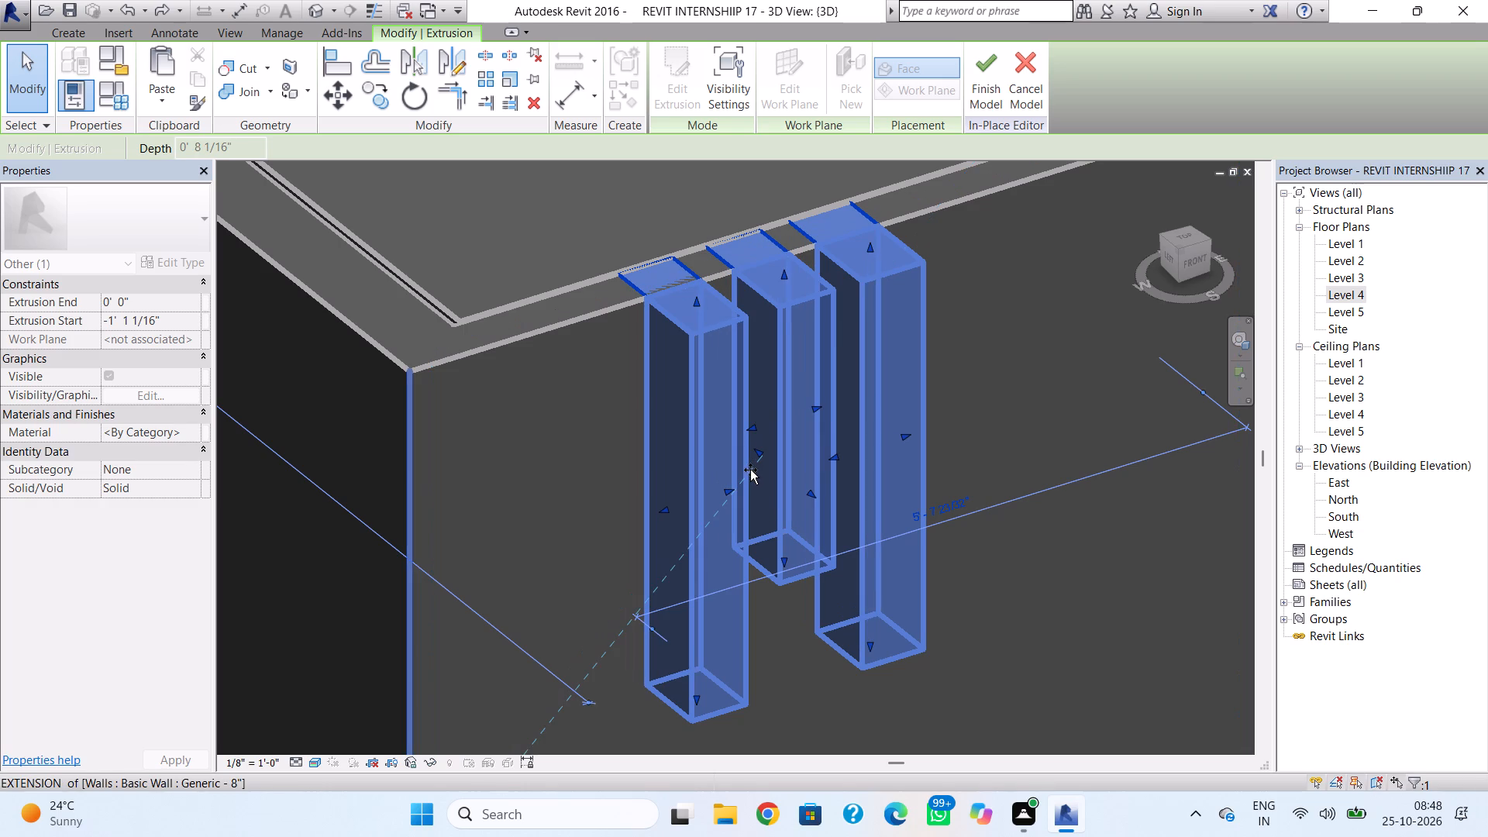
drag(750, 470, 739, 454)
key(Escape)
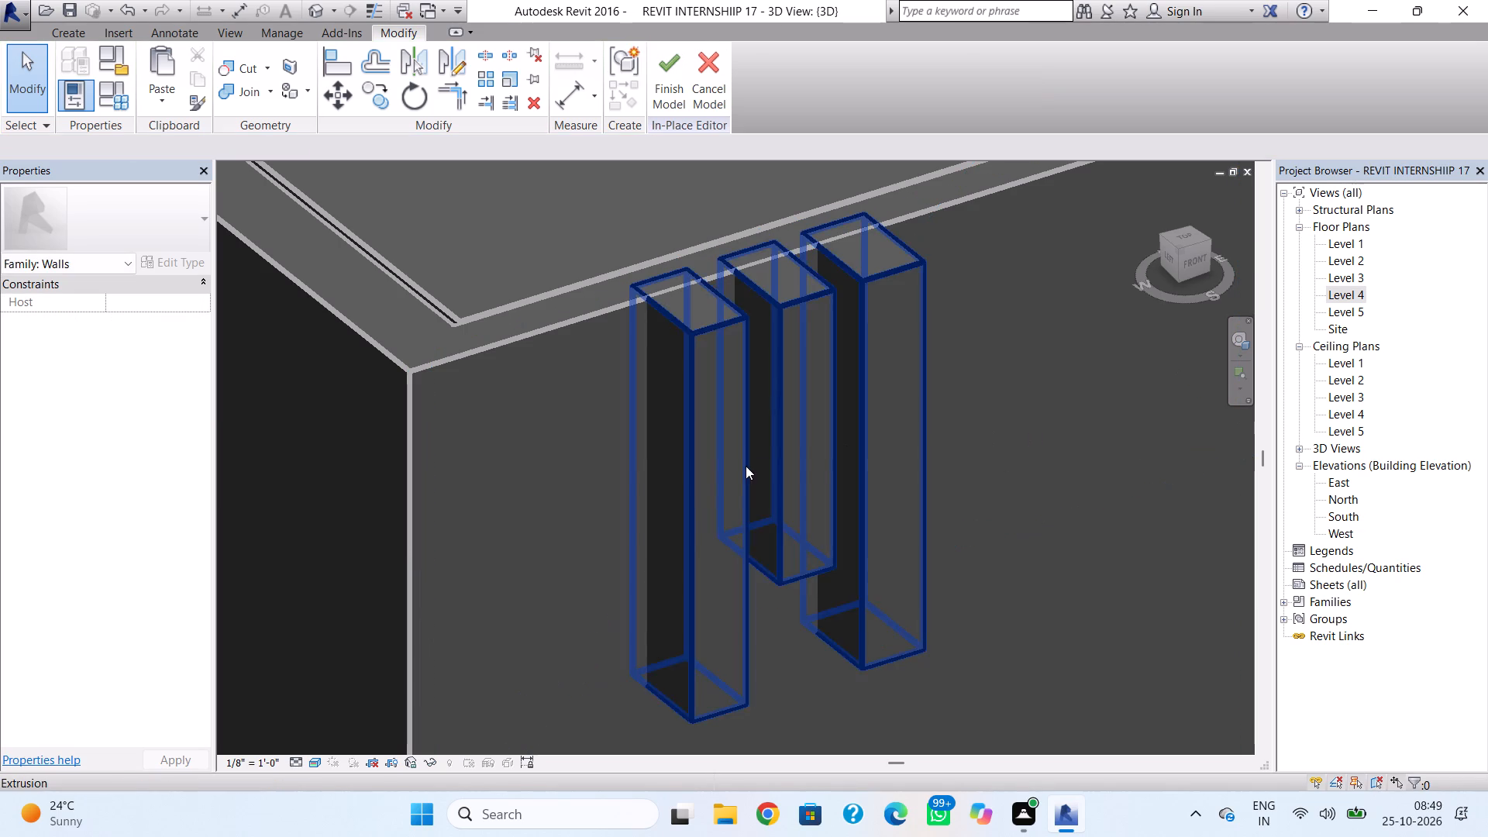
Move the strips' back faces forward to an extrusion end of -0' 5" and finish the in-place model.
click(746, 466)
drag(746, 441, 754, 456)
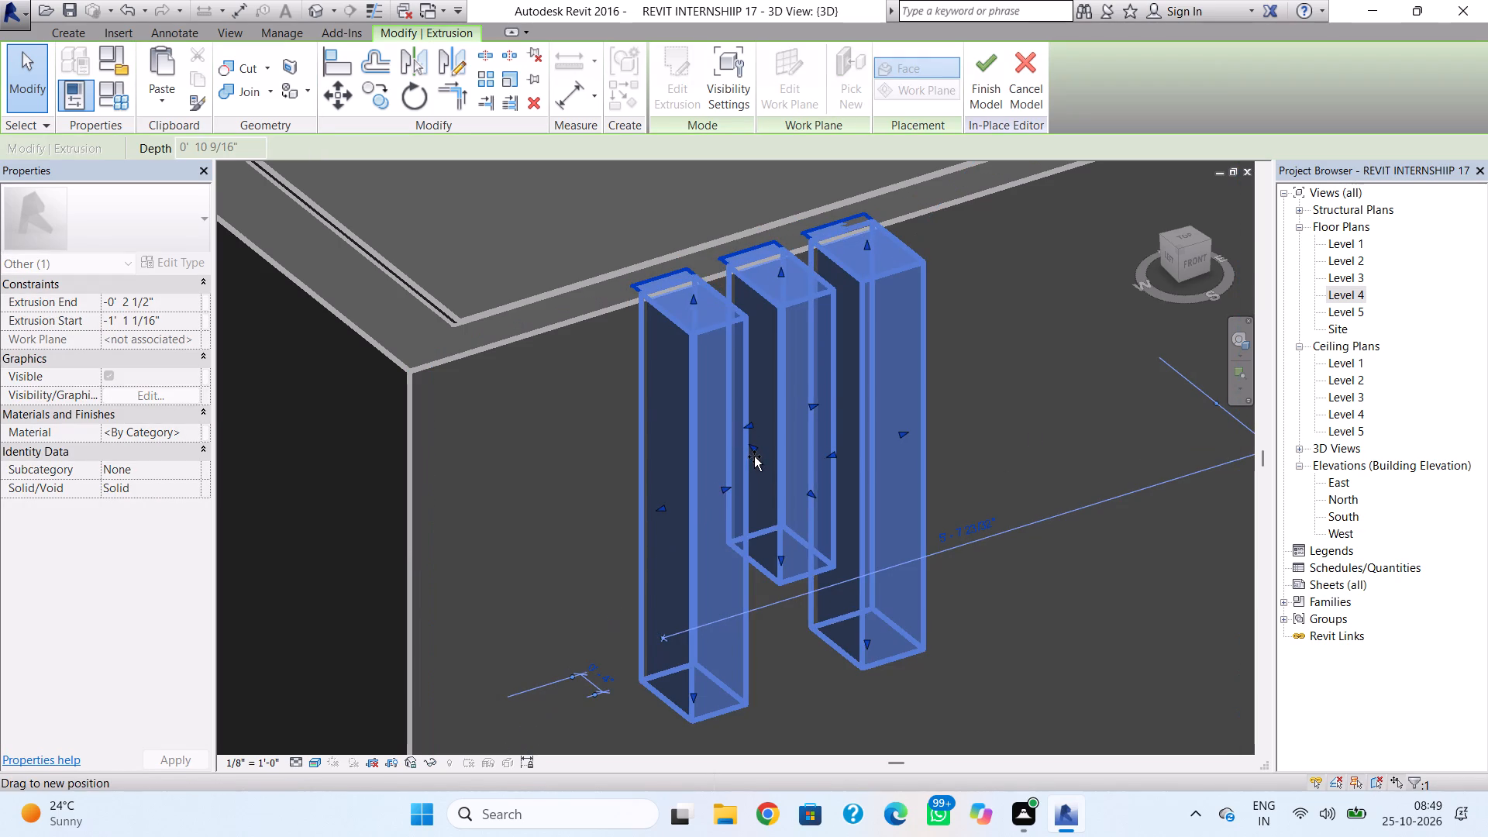
drag(754, 456, 756, 468)
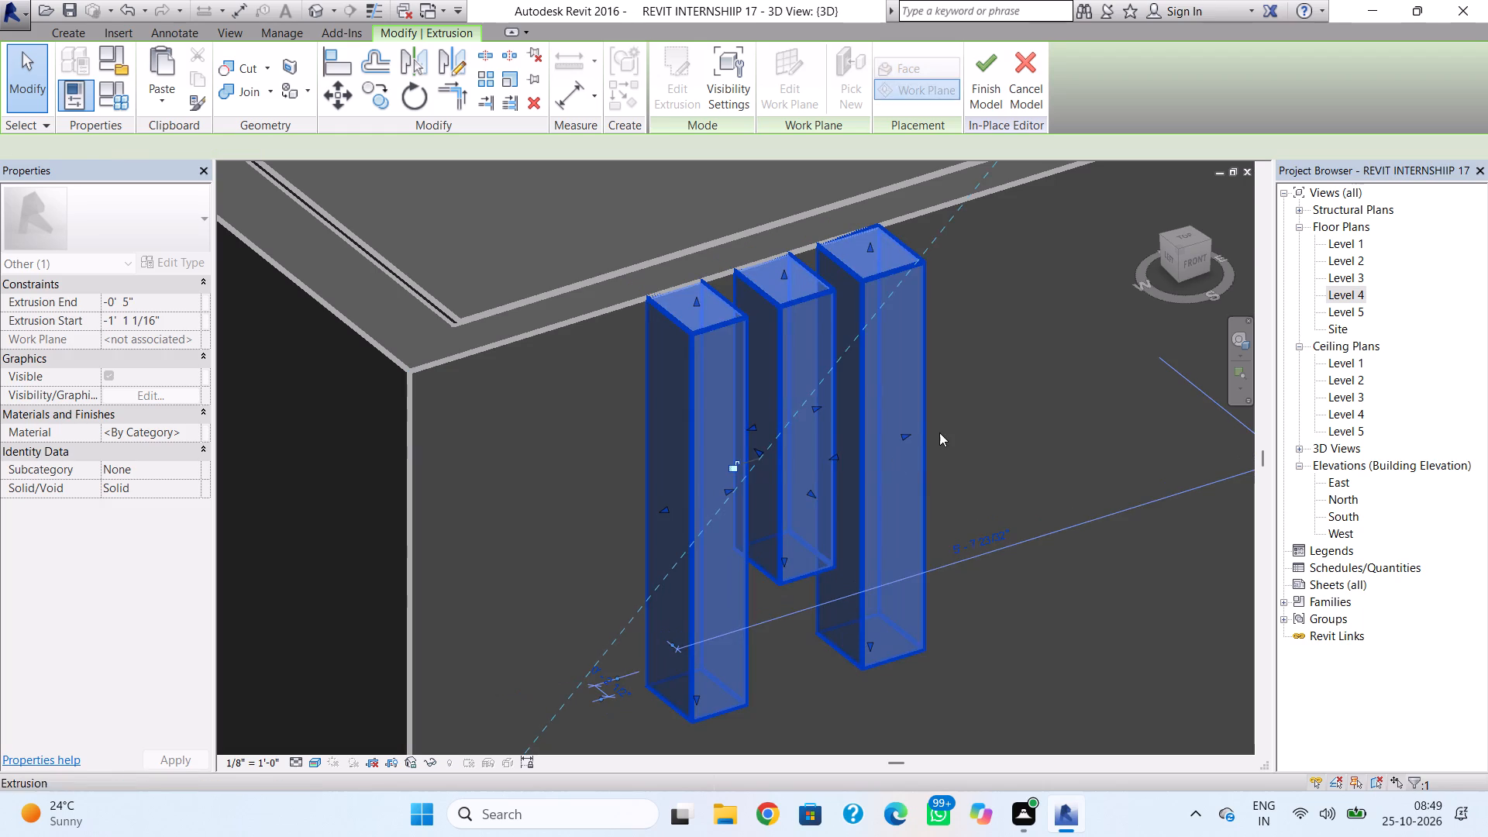
click(942, 431)
shift+right_drag(992, 454, 819, 418)
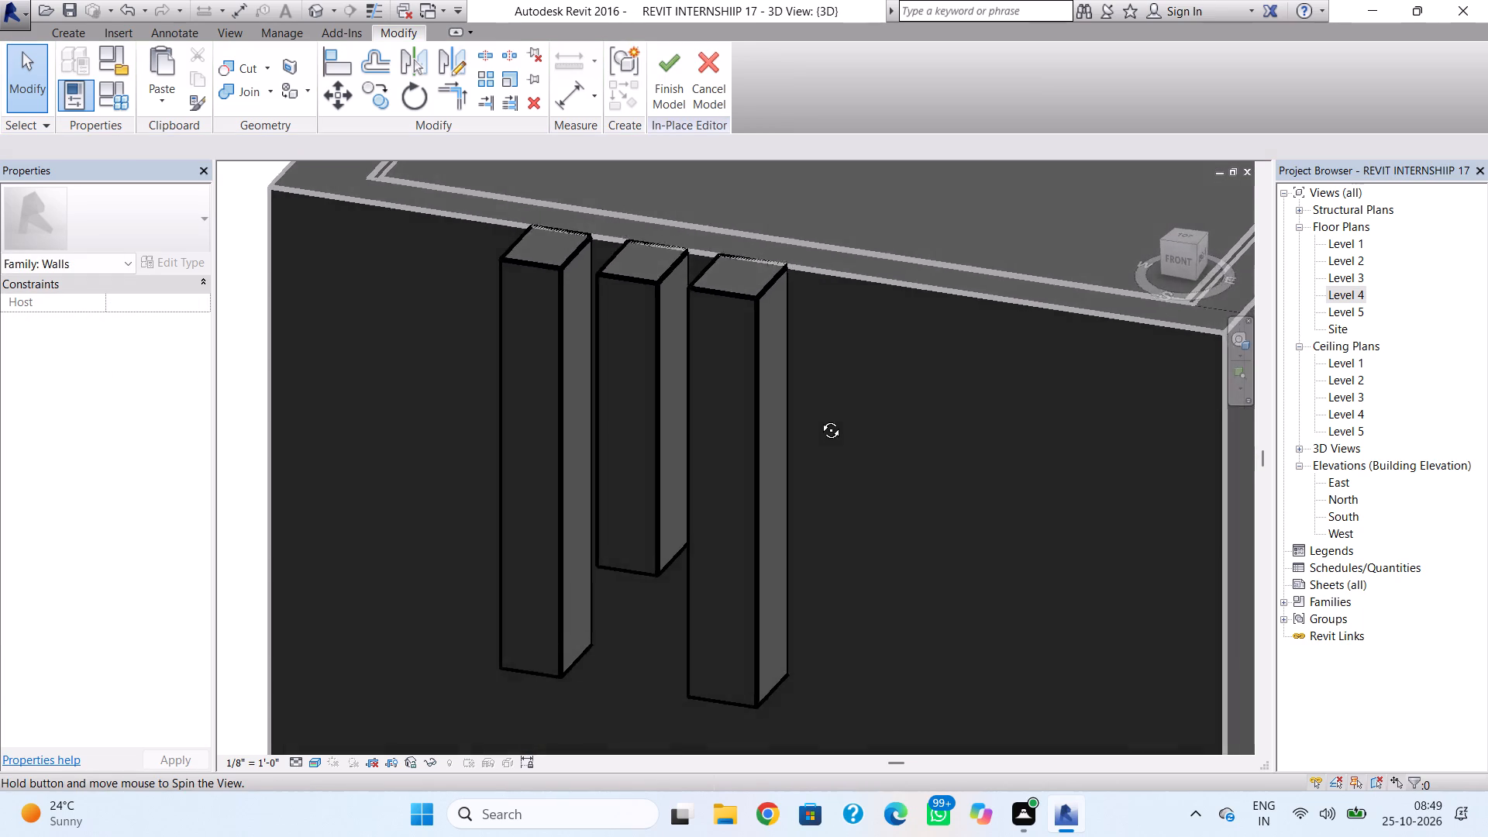
shift+right_drag(819, 418, 827, 395)
click(685, 64)
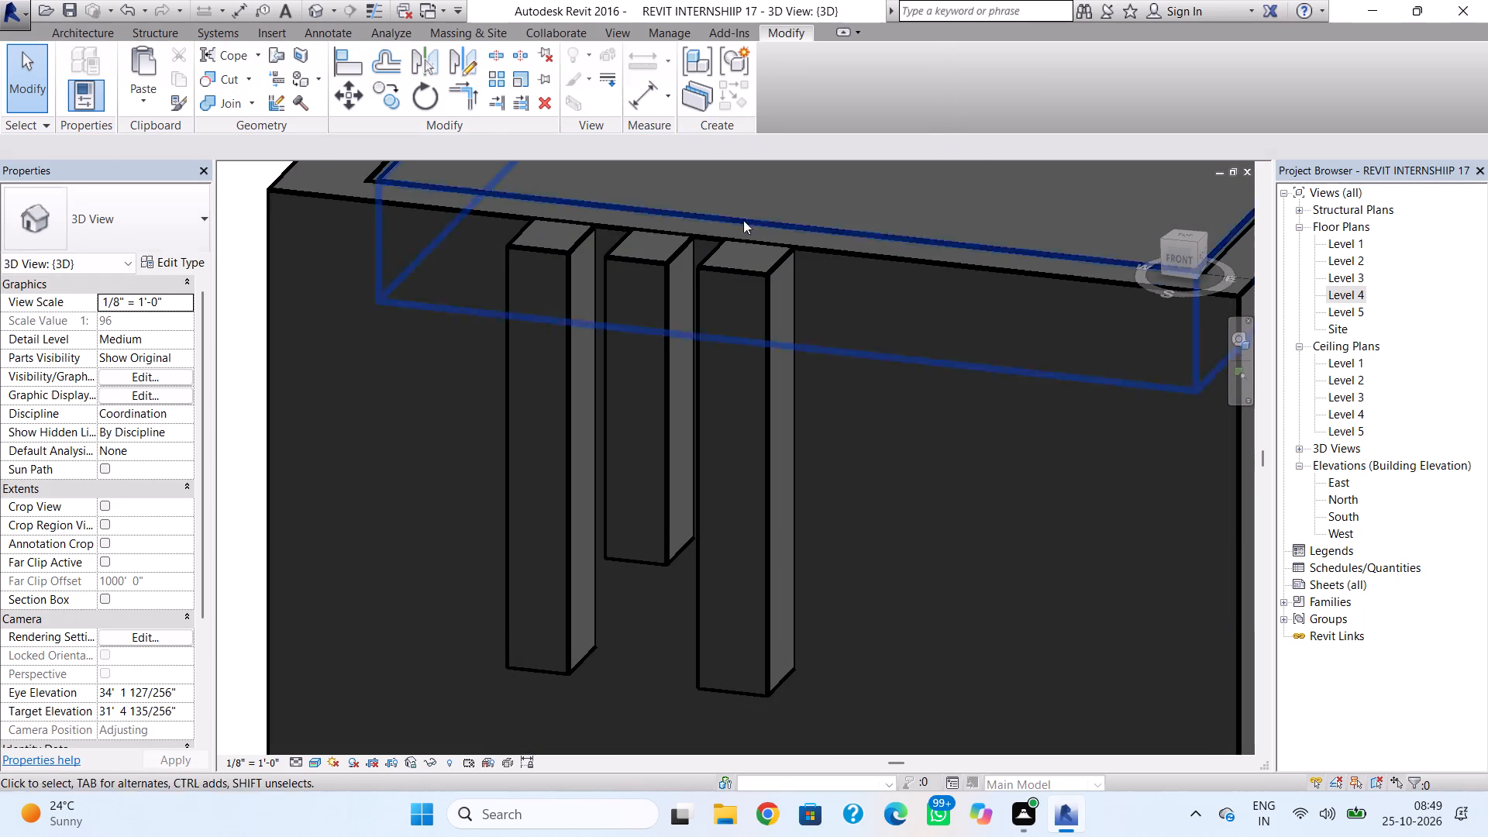
Examine the tower's strips and the whole facade from the front.
scroll(684, 489, down, 7)
middle_drag(693, 485, 794, 353)
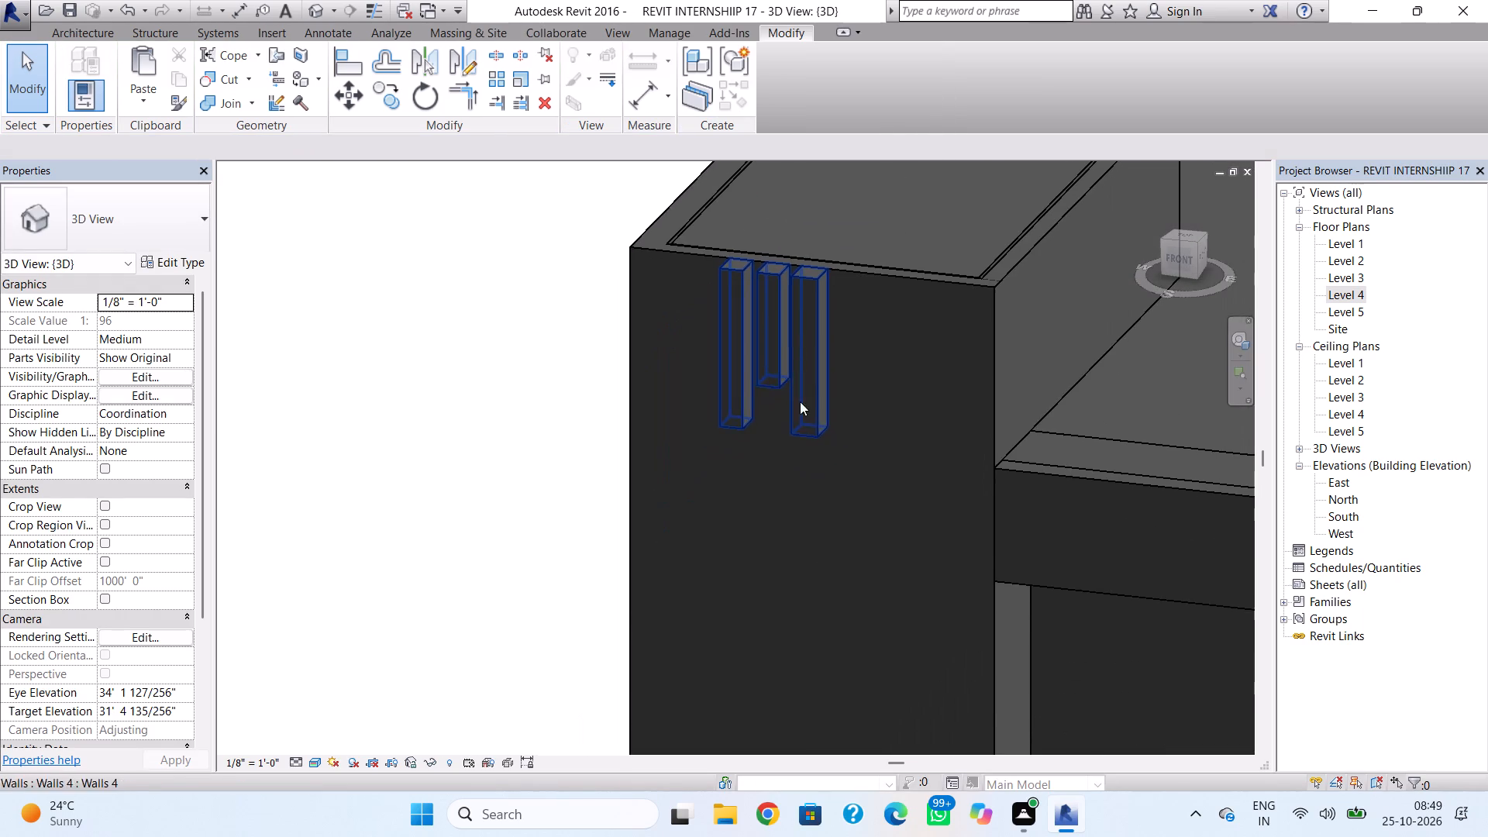
scroll(794, 529, down, 4)
middle_drag(799, 579, 848, 491)
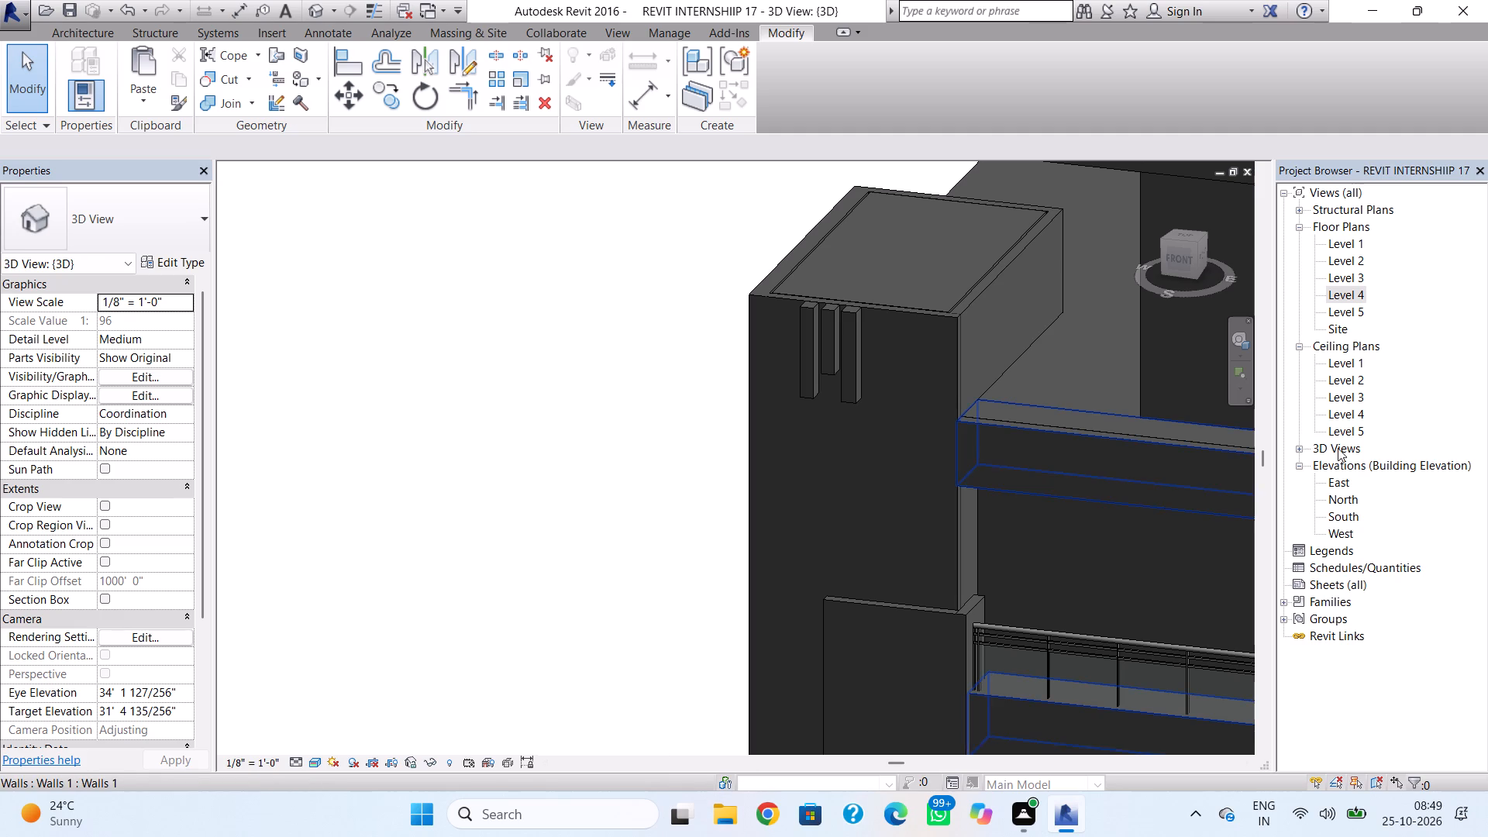
click(1182, 261)
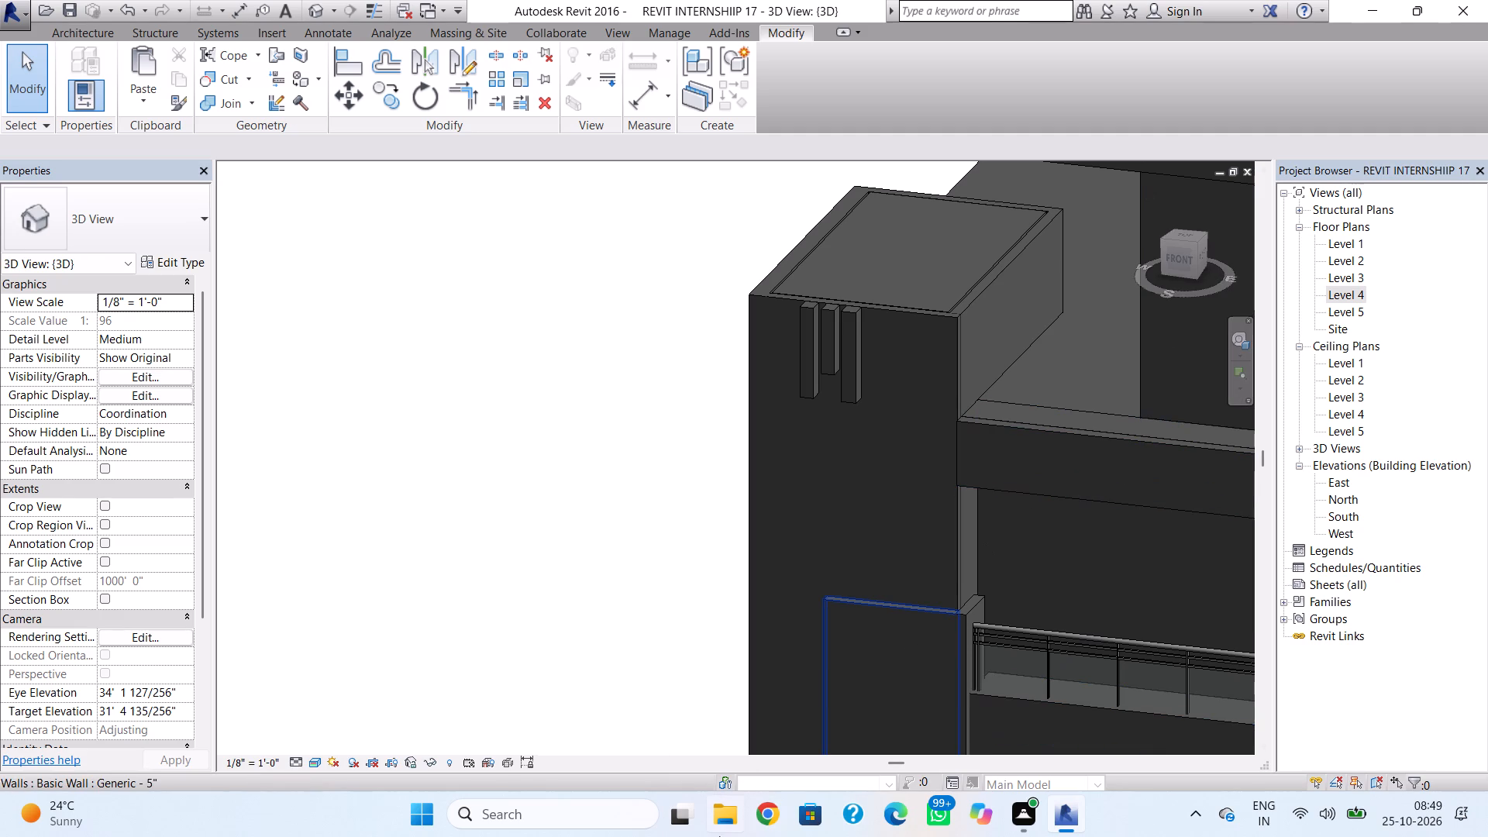
scroll(708, 836, down, 3)
scroll(808, 652, down, 4)
middle_drag(815, 653, 813, 485)
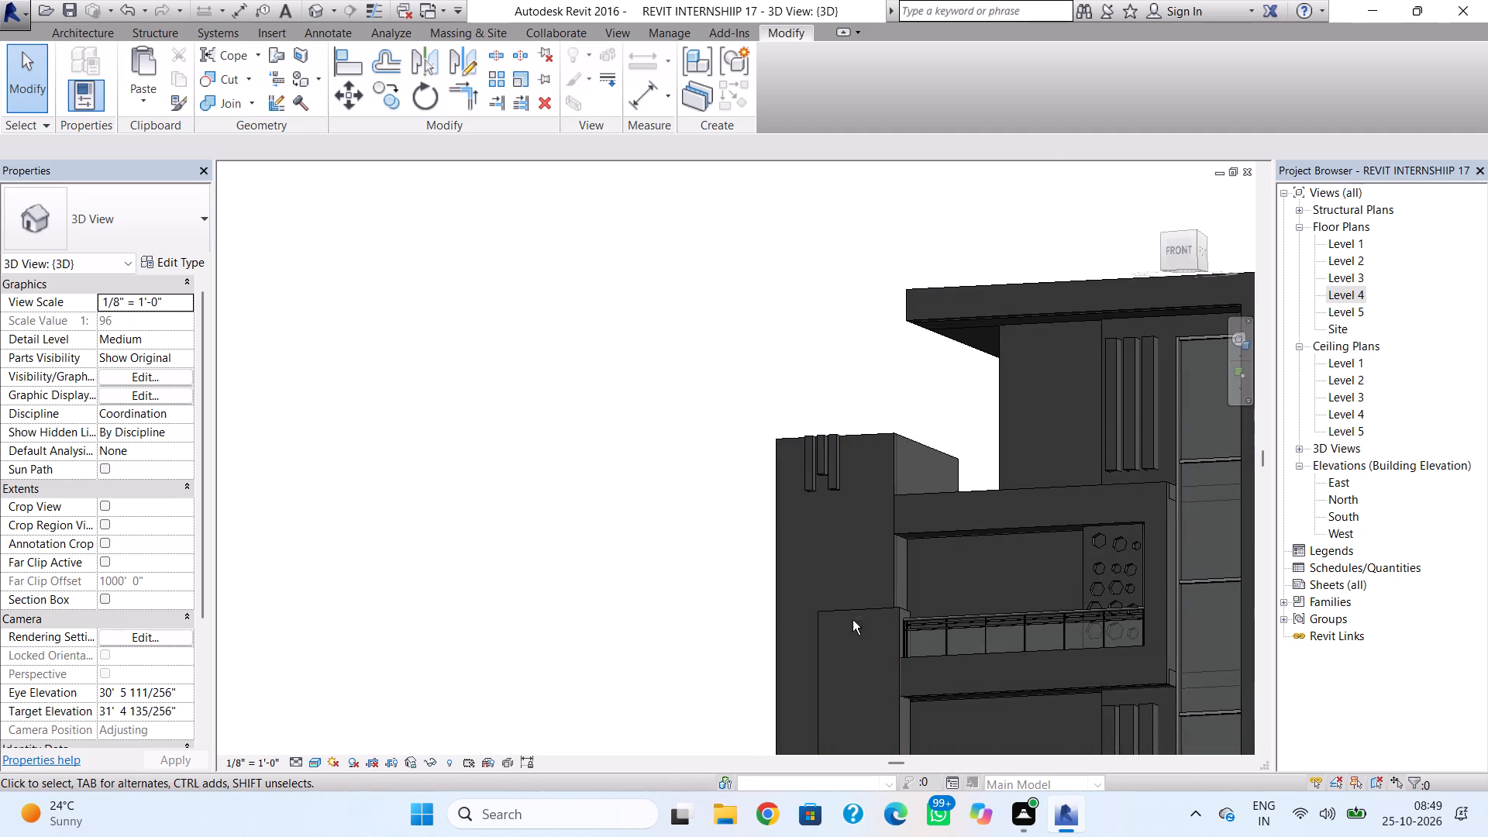
shift+right_drag(880, 659, 962, 702)
scroll(956, 699, down, 2)
middle_drag(946, 679, 925, 562)
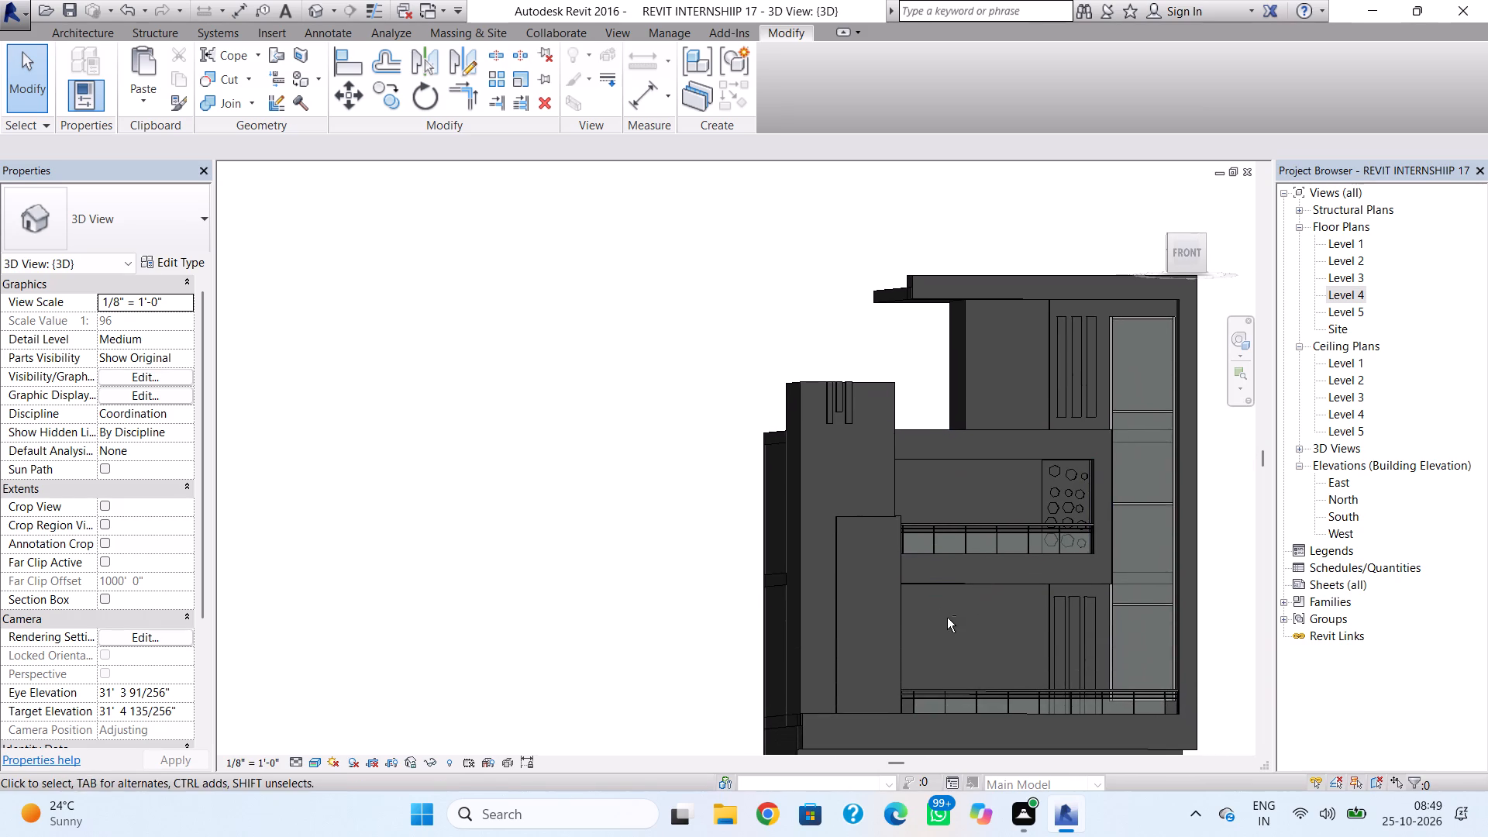
shift+right_drag(947, 618, 928, 622)
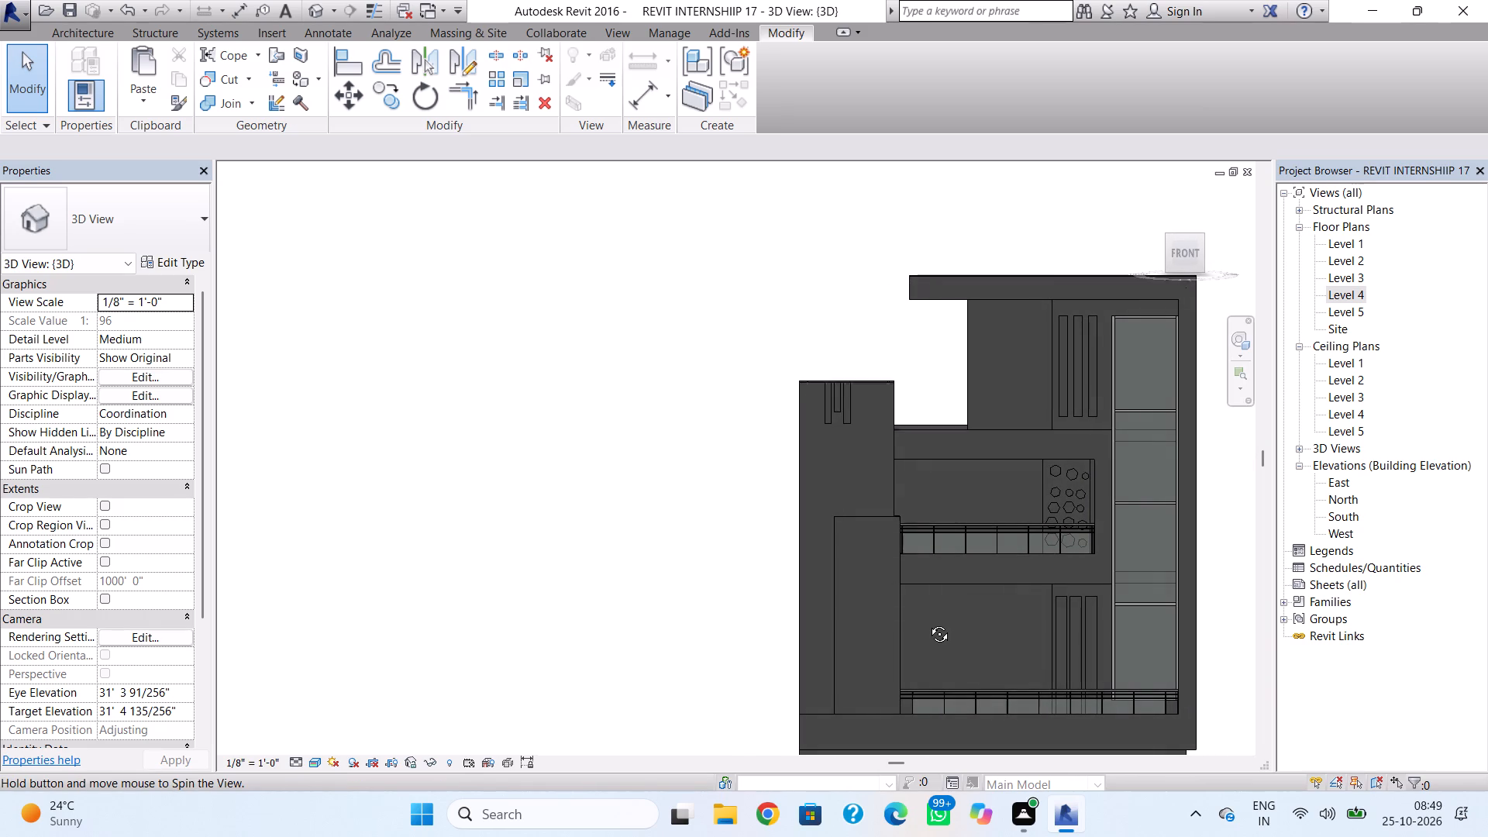
shift+right_drag(928, 622, 927, 618)
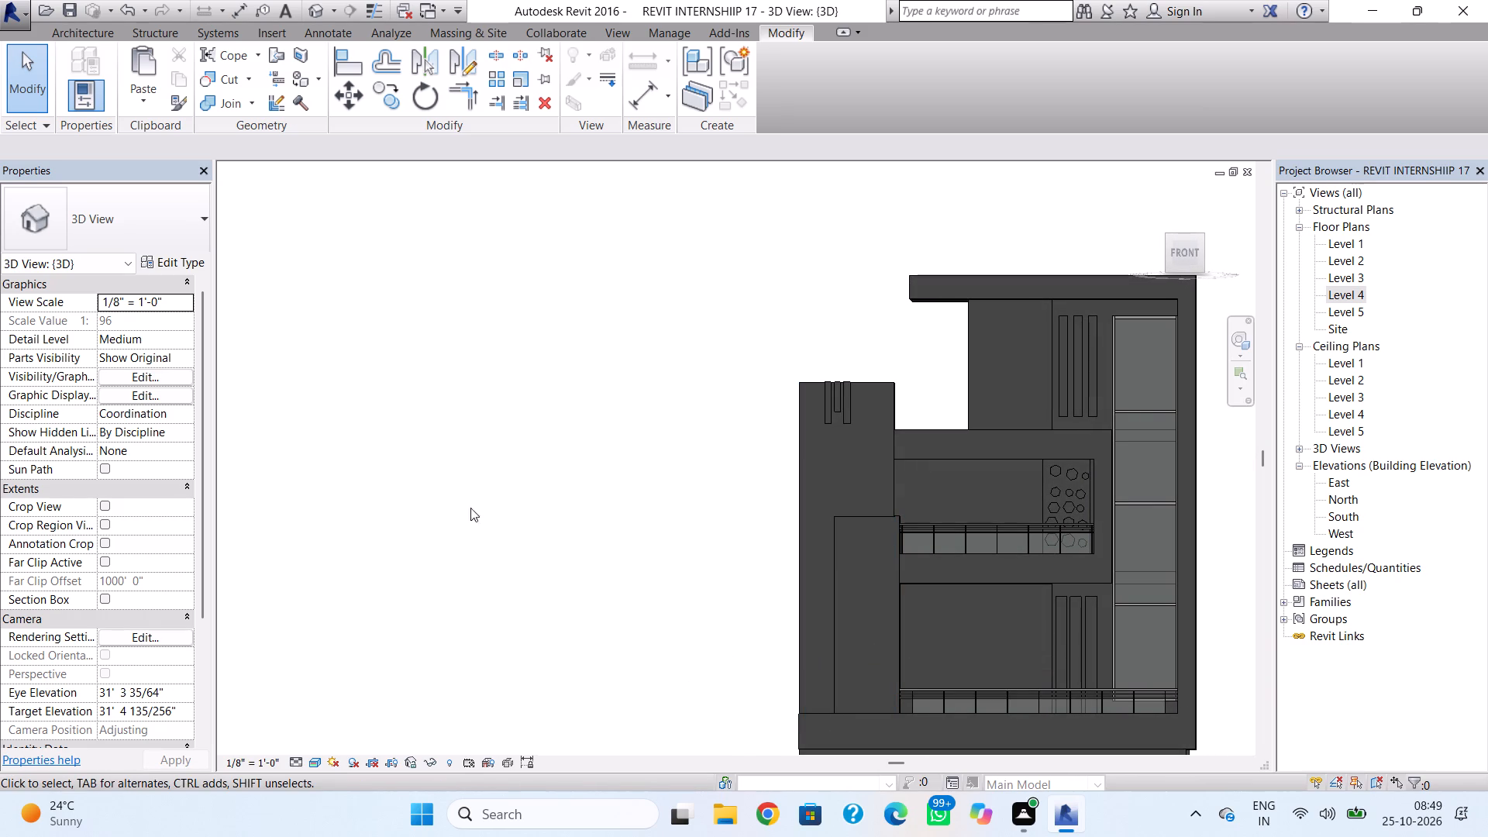
Start a new in-place component in the Walls category, accepting the default name.
click(96, 32)
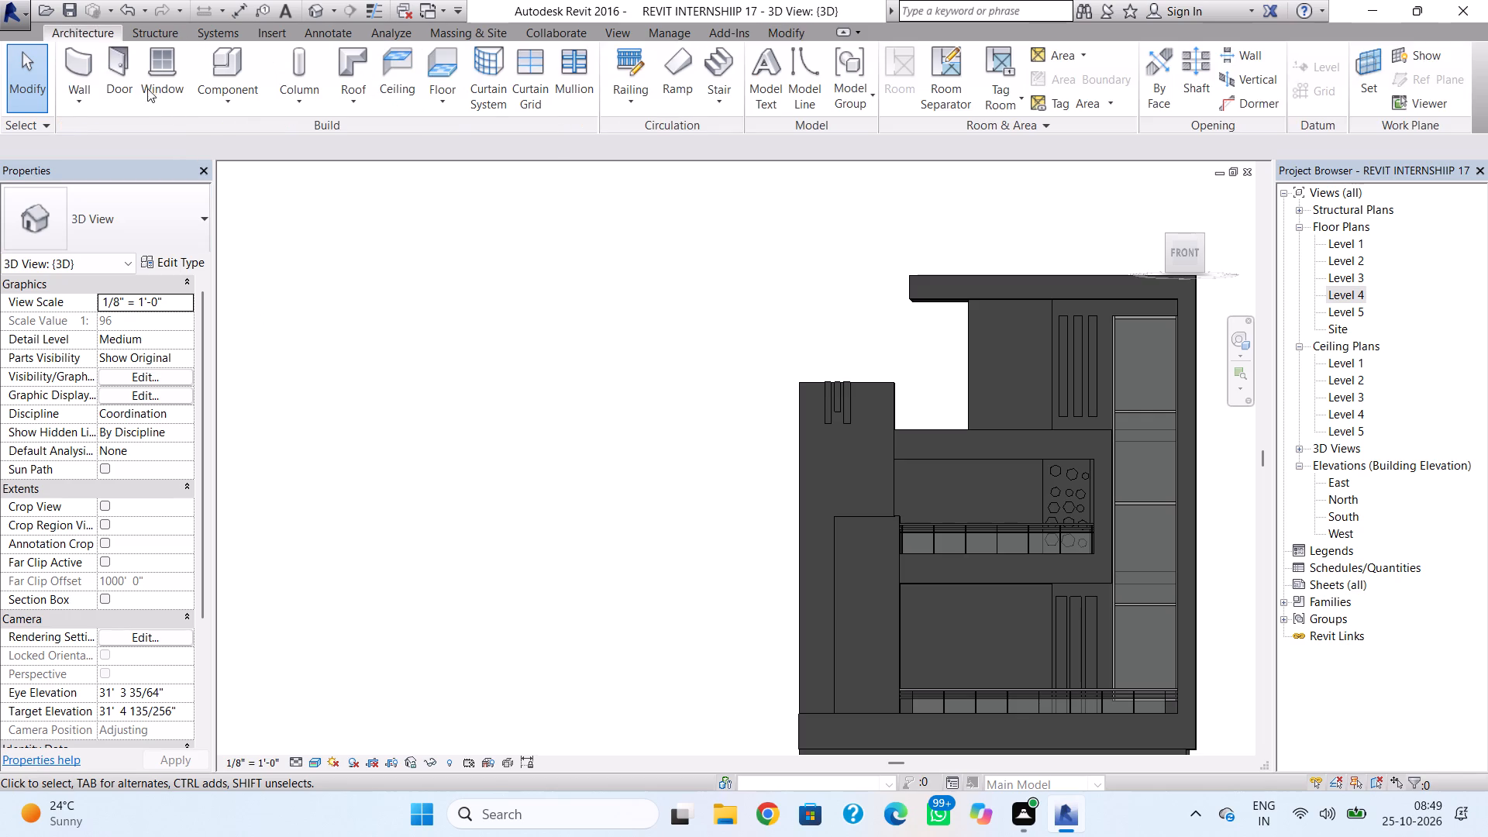
click(169, 98)
click(81, 36)
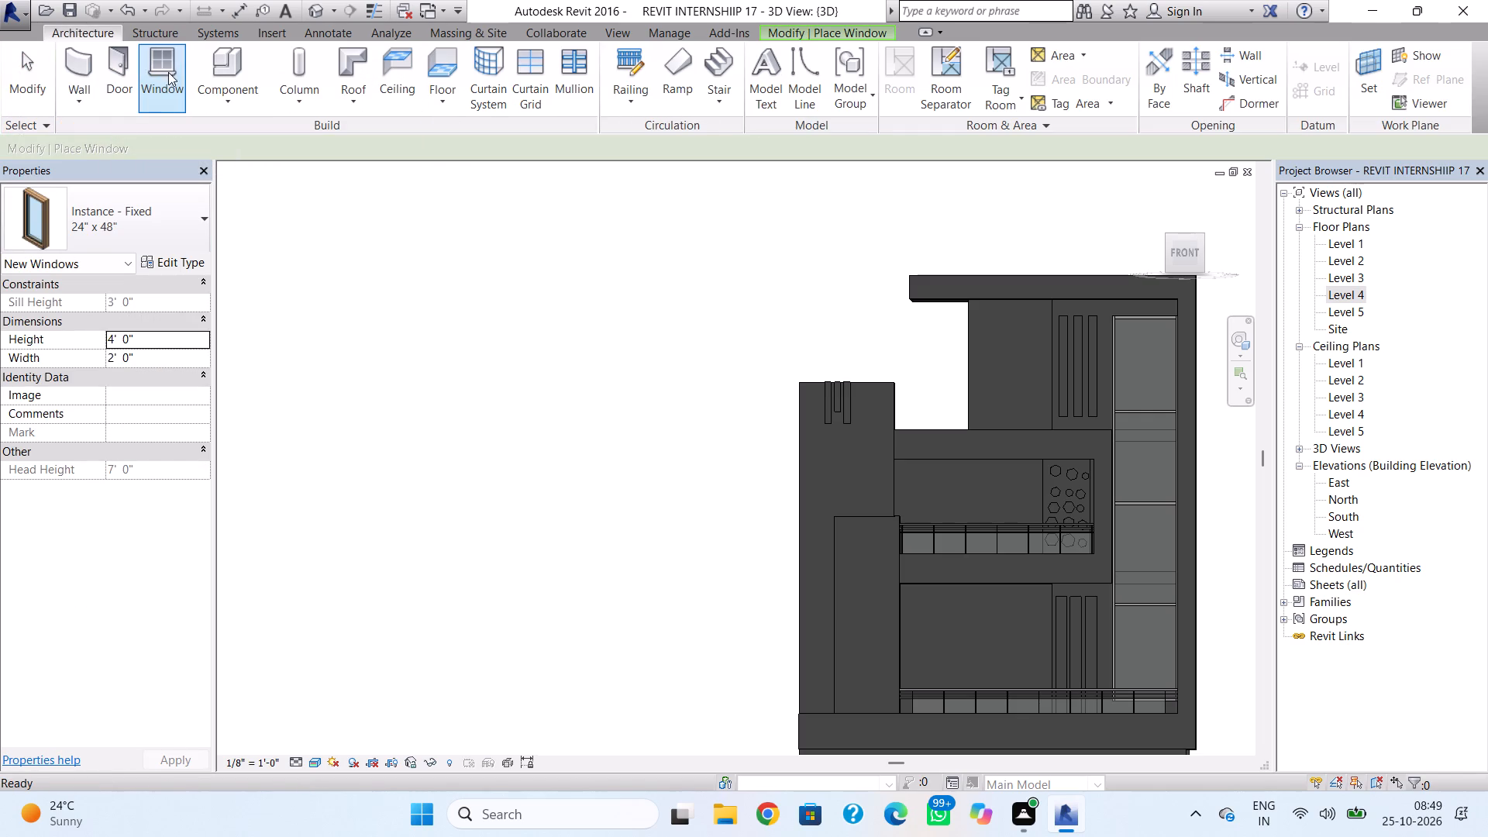
click(230, 98)
click(258, 164)
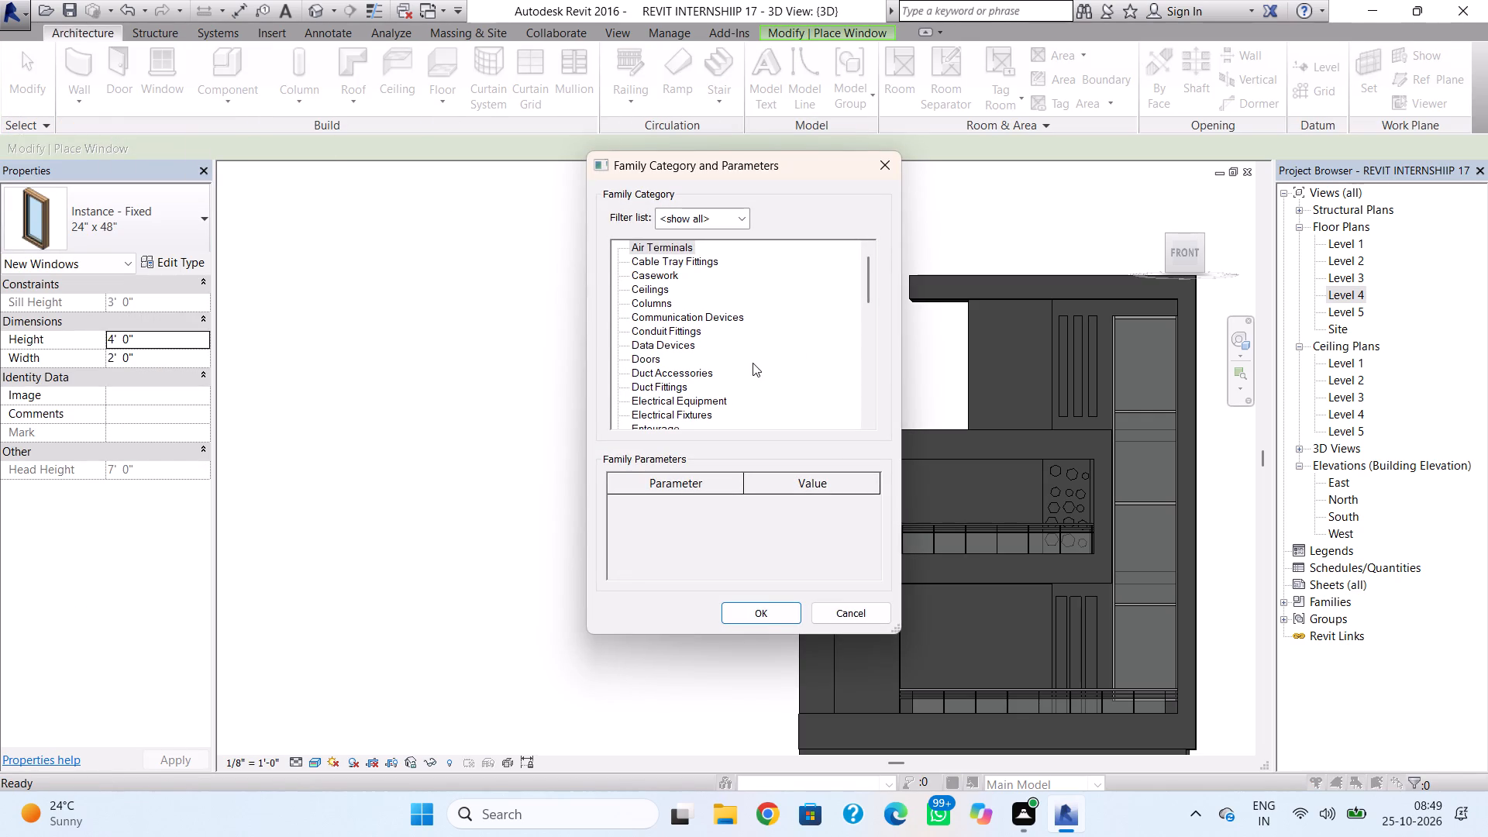
drag(869, 300, 885, 419)
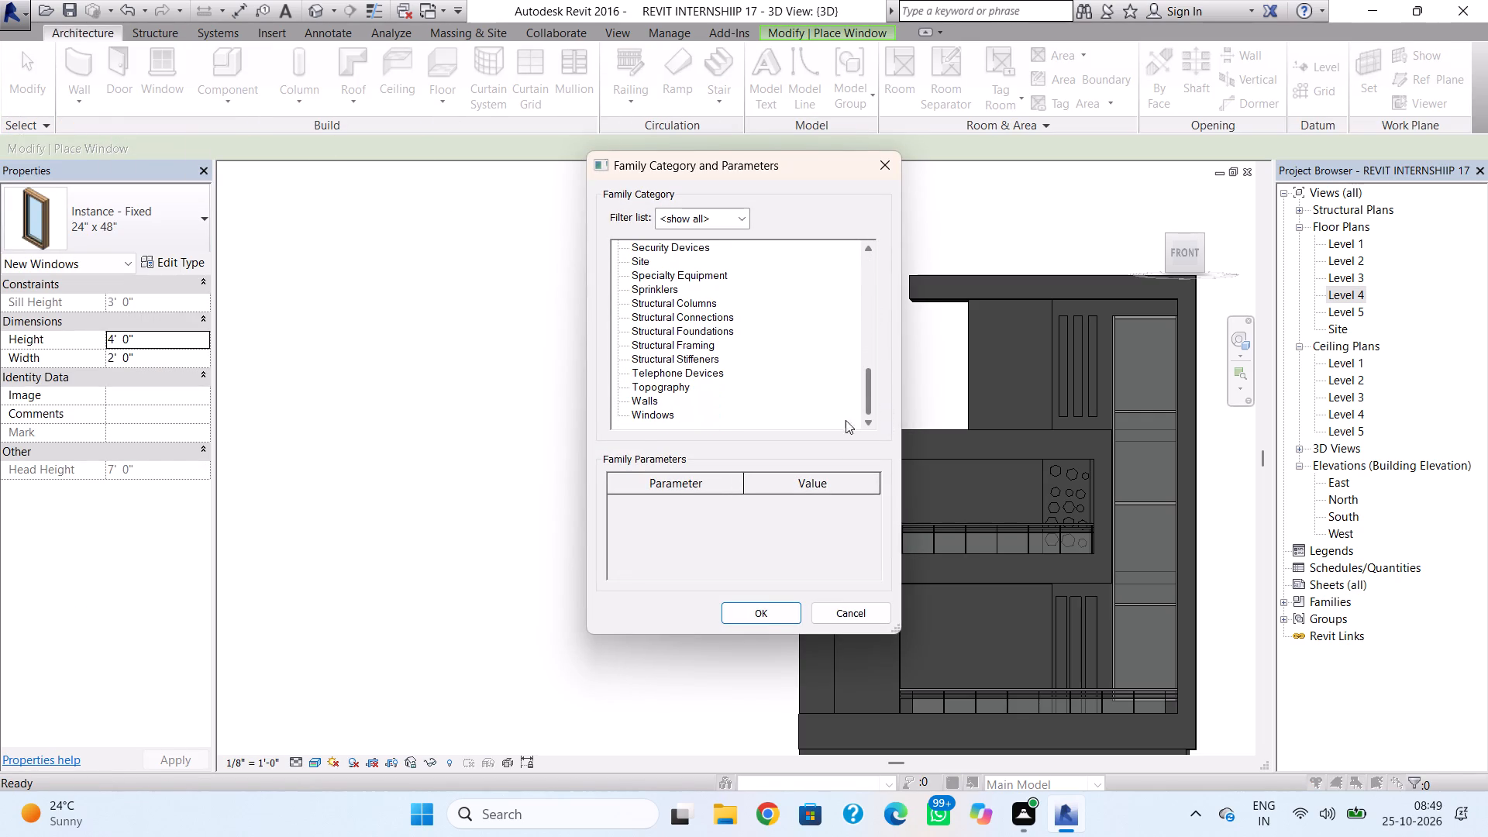
click(650, 401)
click(756, 608)
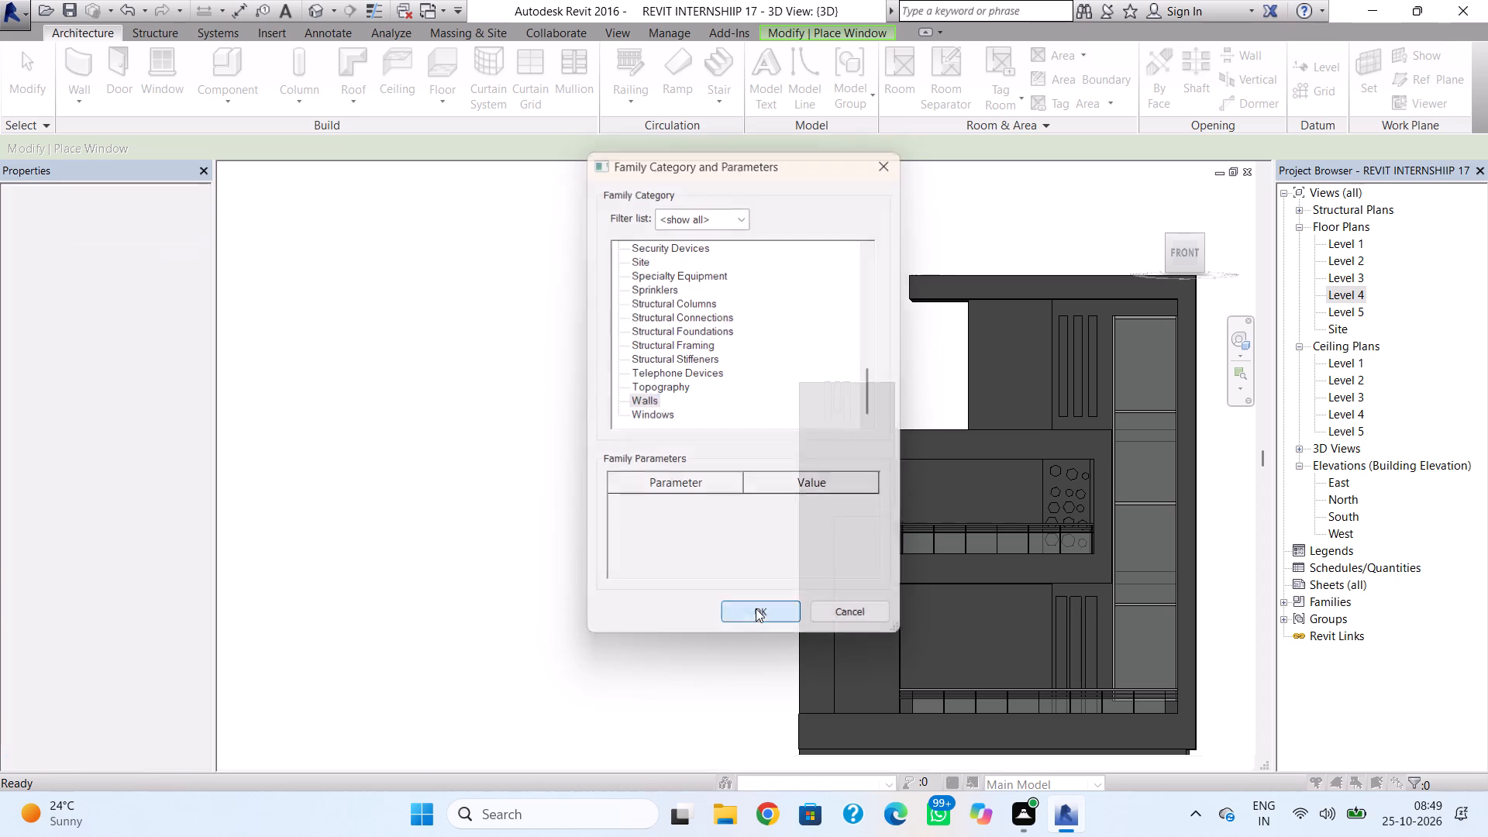
click(746, 439)
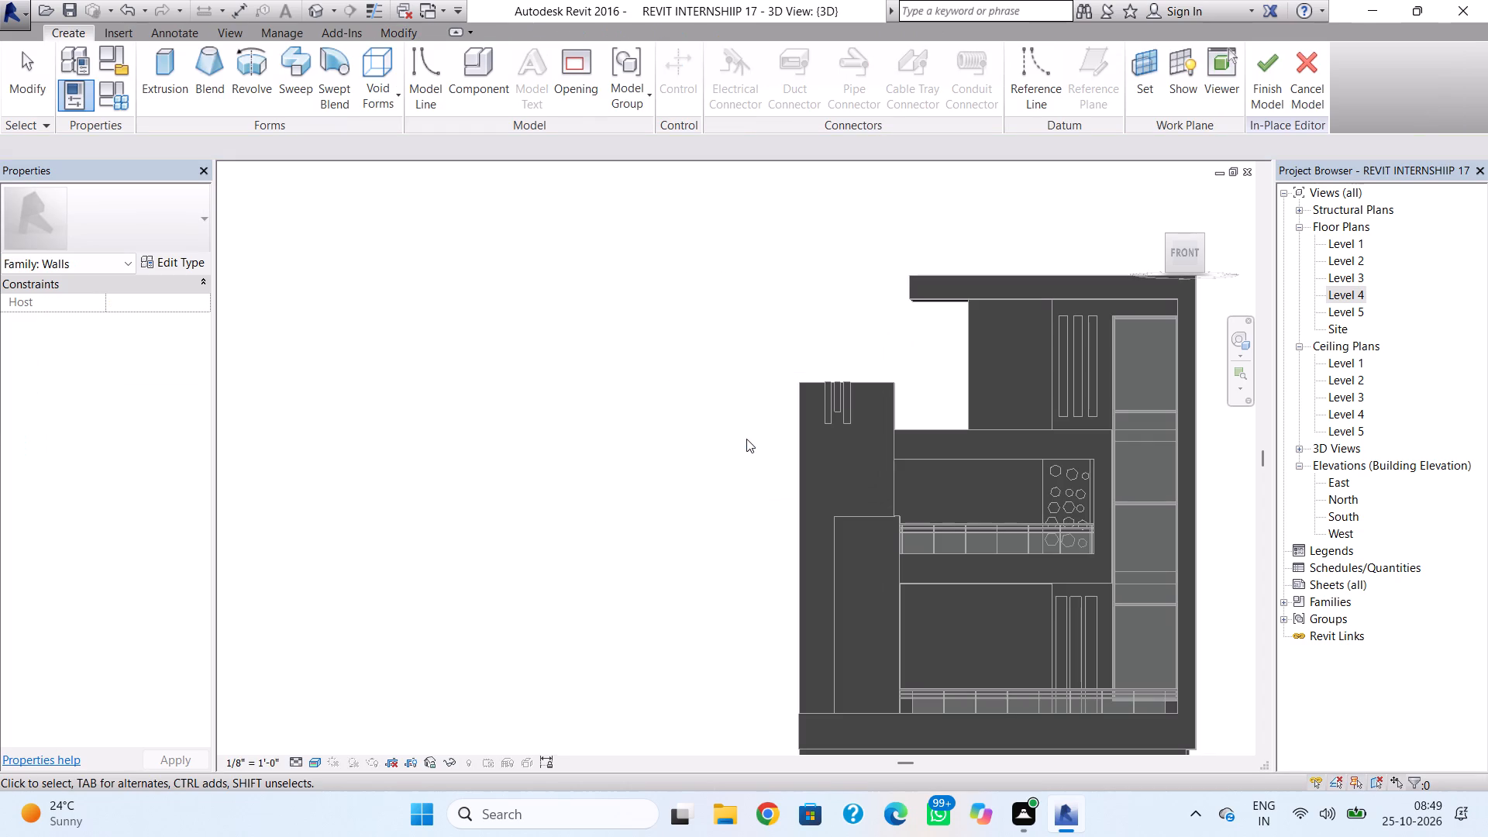
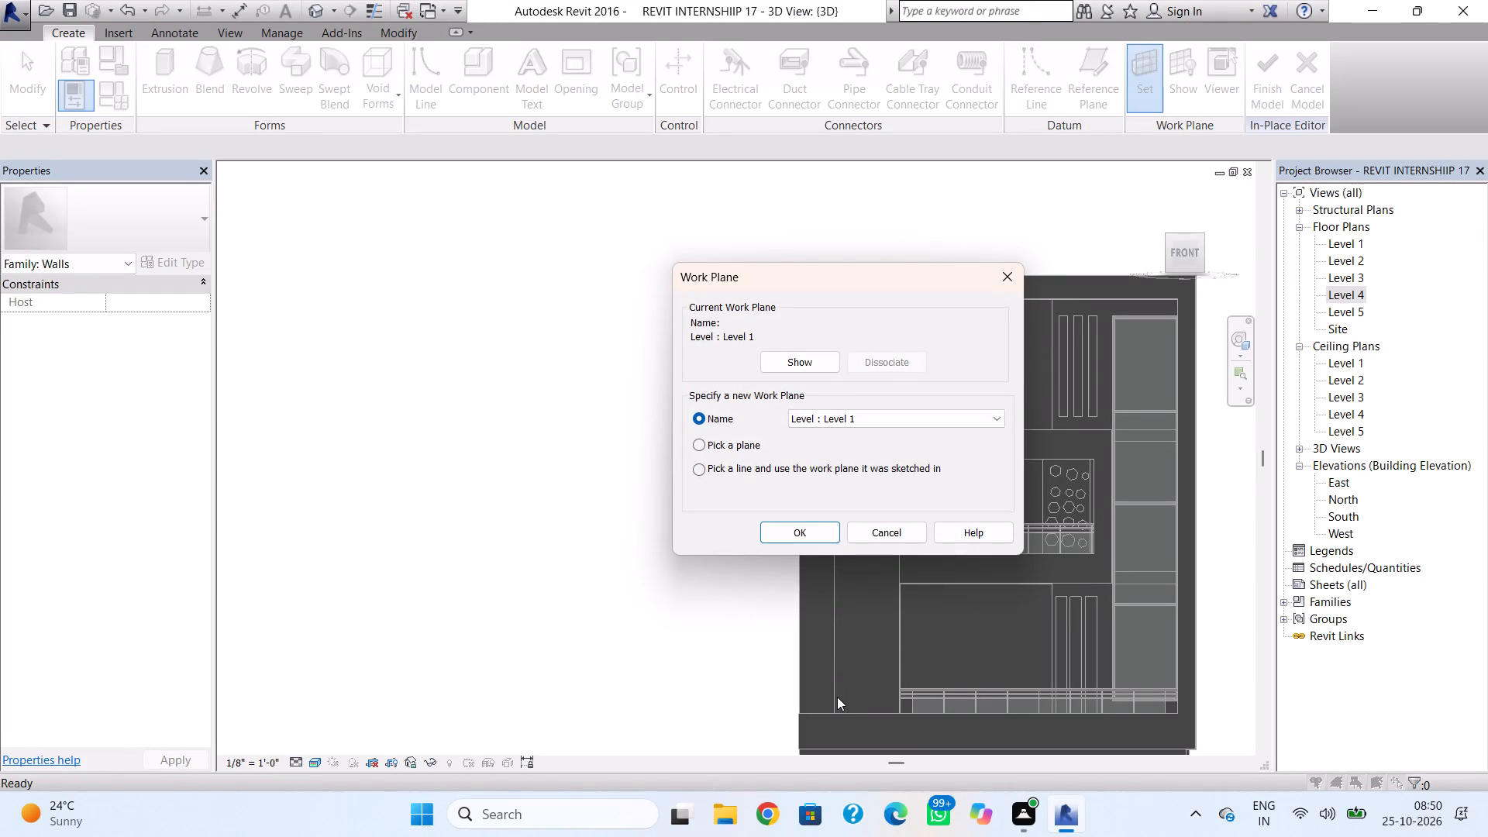
Set the work plane by picking the front wall face of the small tower.
click(697, 452)
click(777, 531)
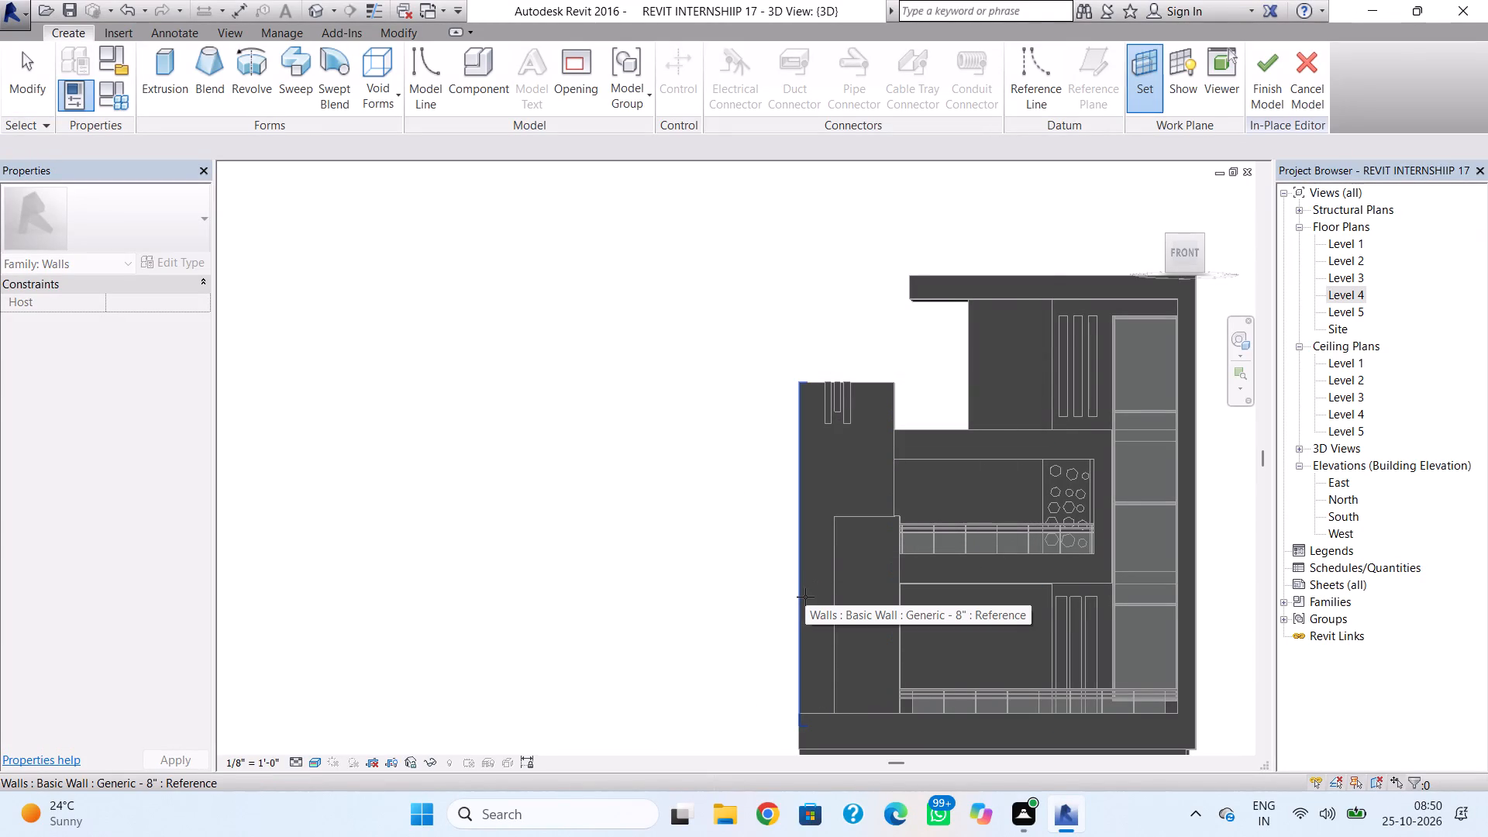
shift+right_drag(805, 597, 852, 663)
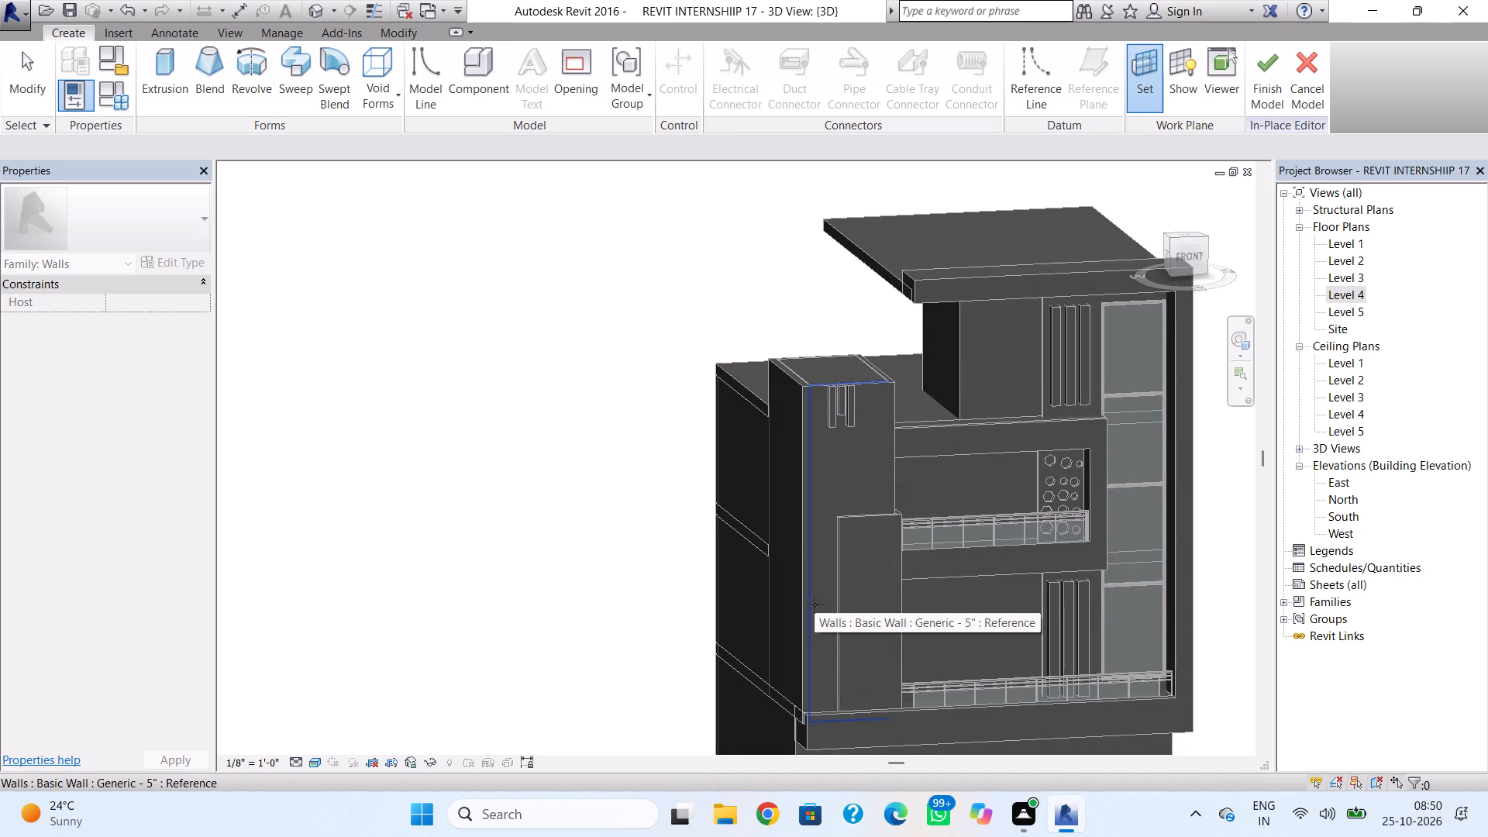
shift+right_drag(886, 501, 806, 576)
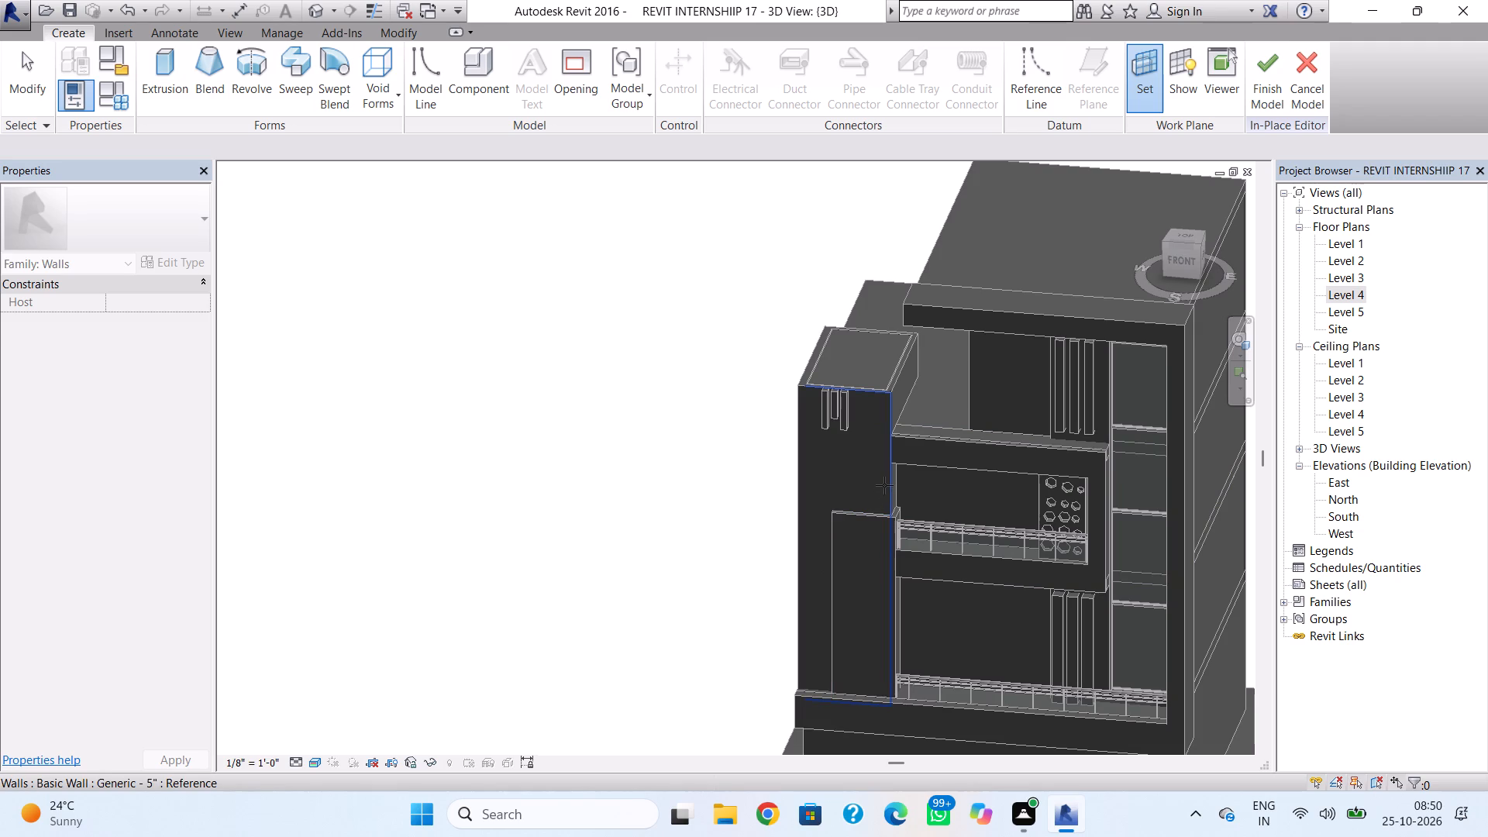
shift+right_drag(819, 508, 932, 537)
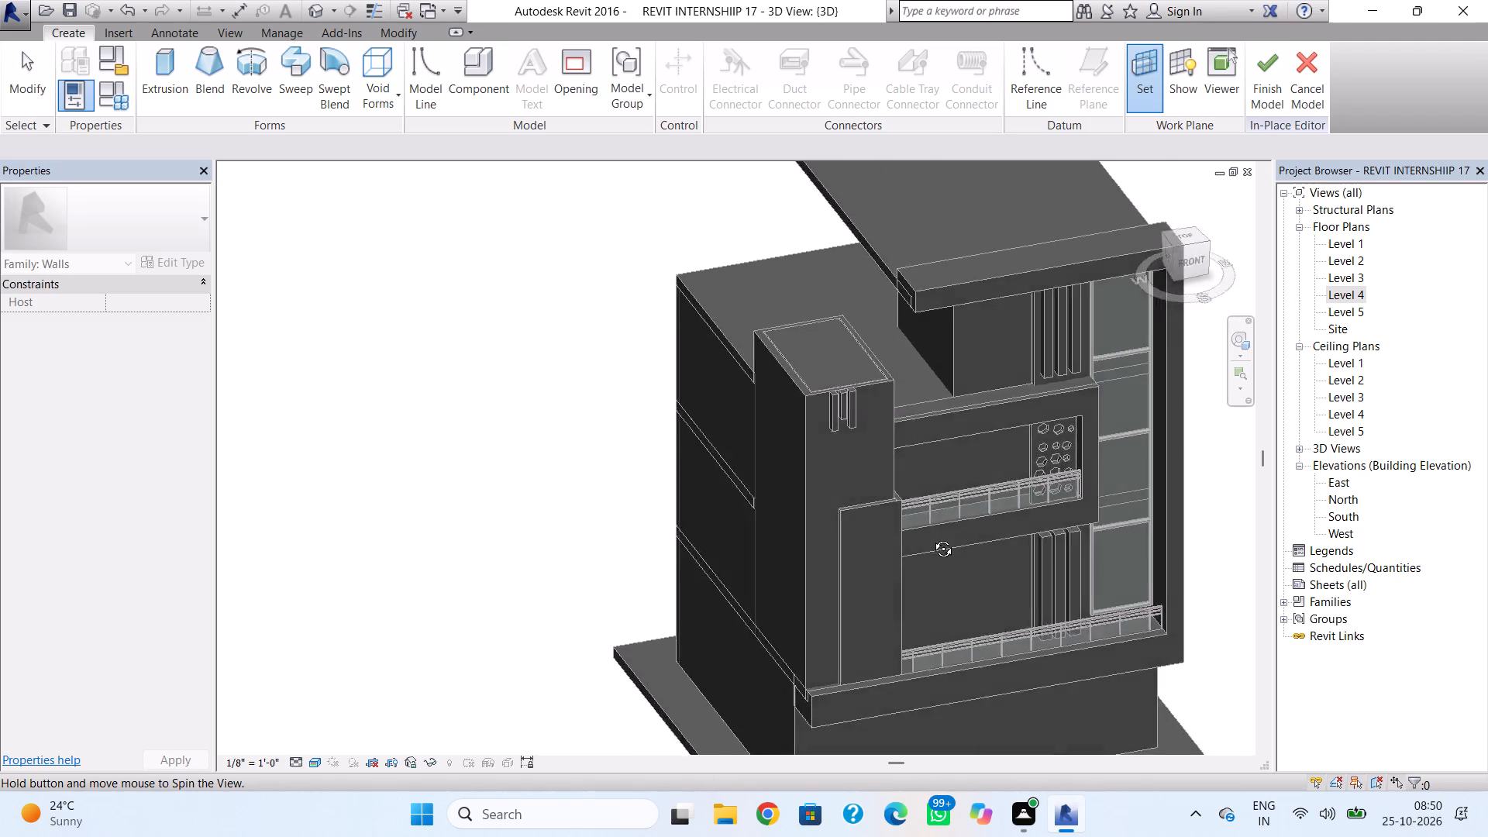
shift+right_drag(932, 537, 1025, 637)
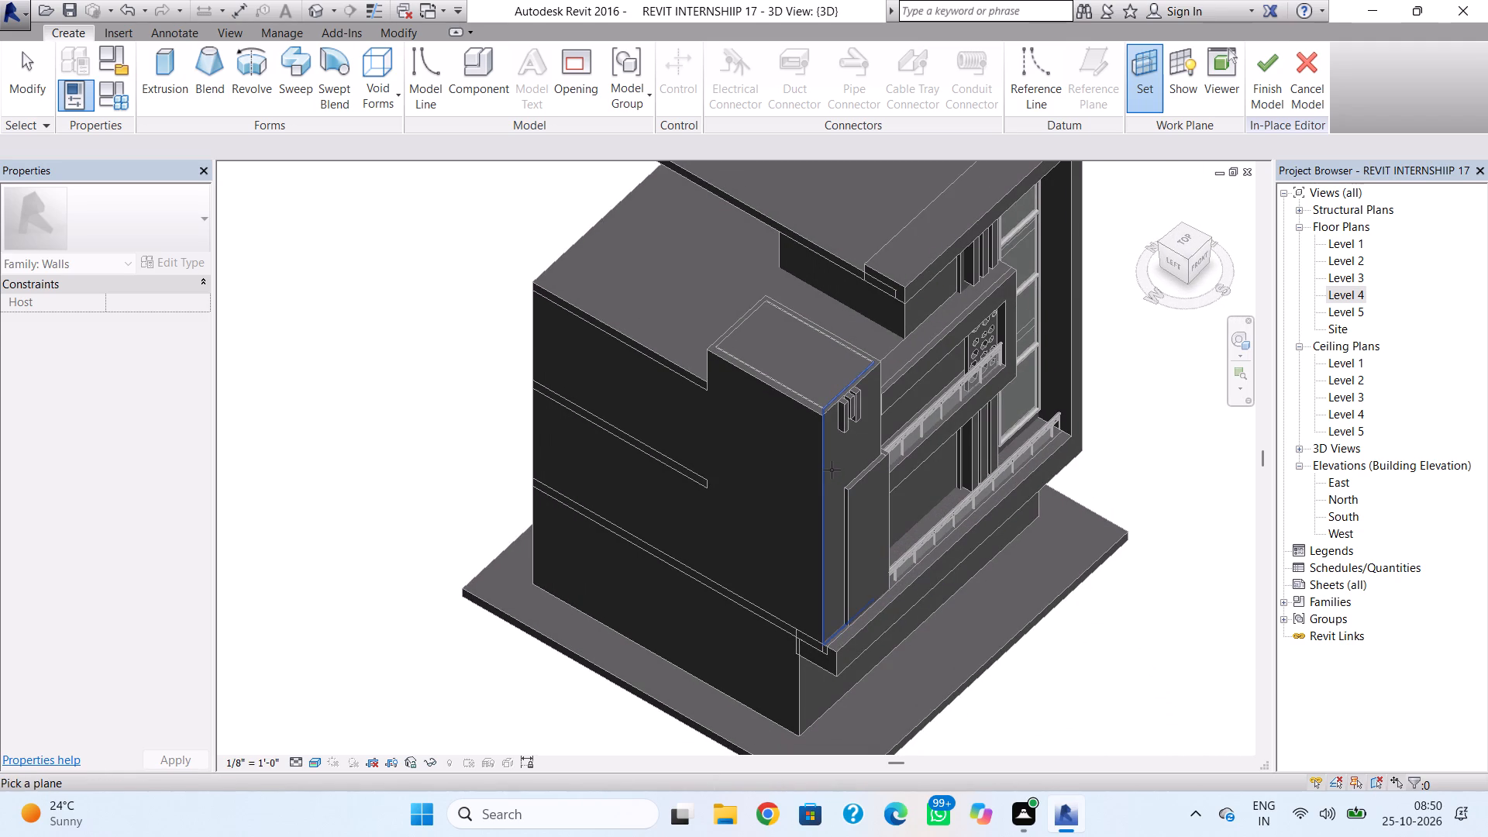
click(830, 467)
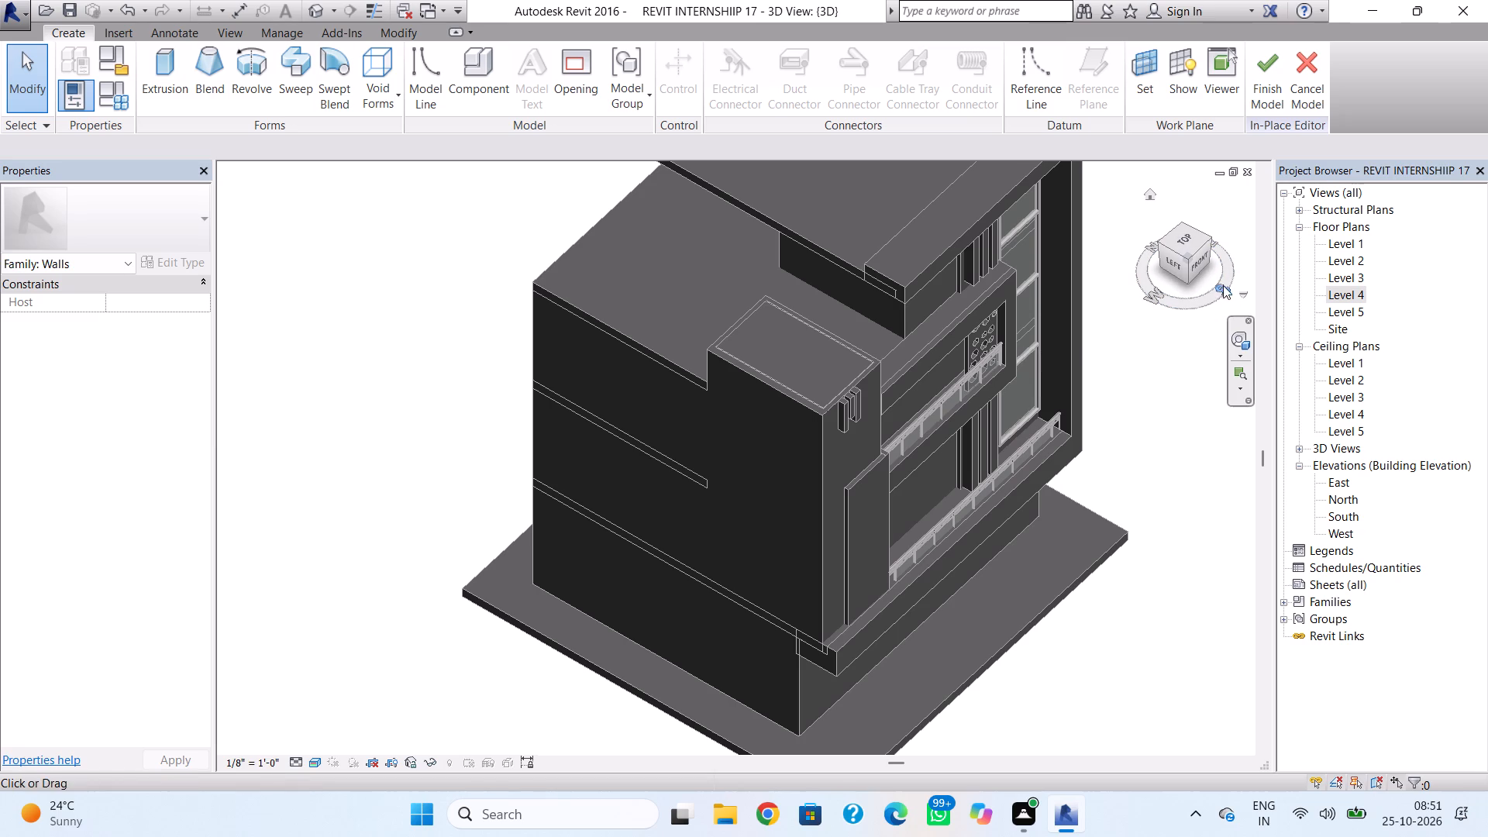
Start an extrusion on the tower's front and sketch a frame's two parallel top lines, each dropping toward the projecting wall's top edge.
click(1203, 261)
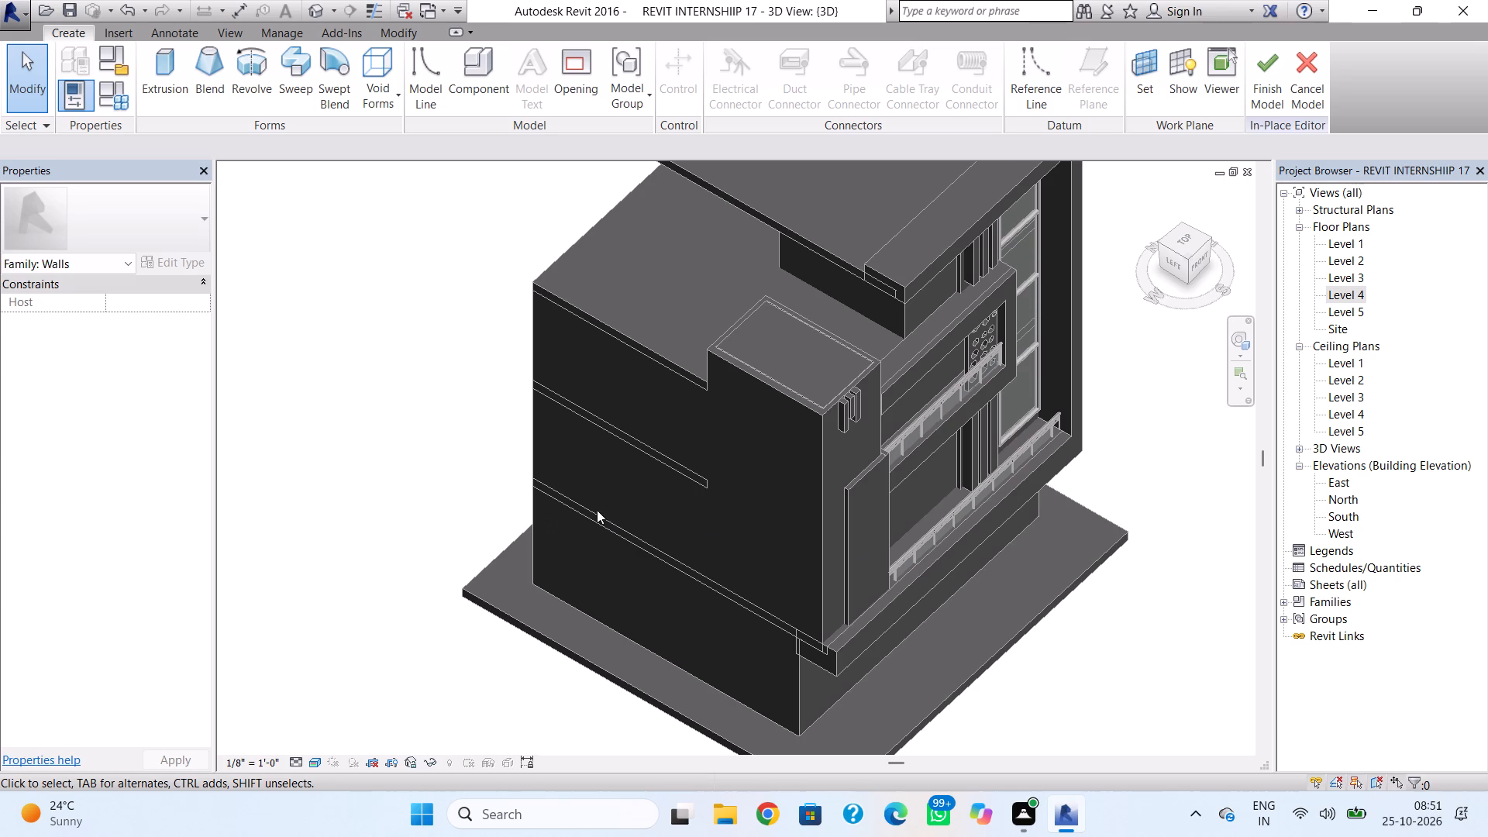
shift+right_drag(897, 514, 725, 347)
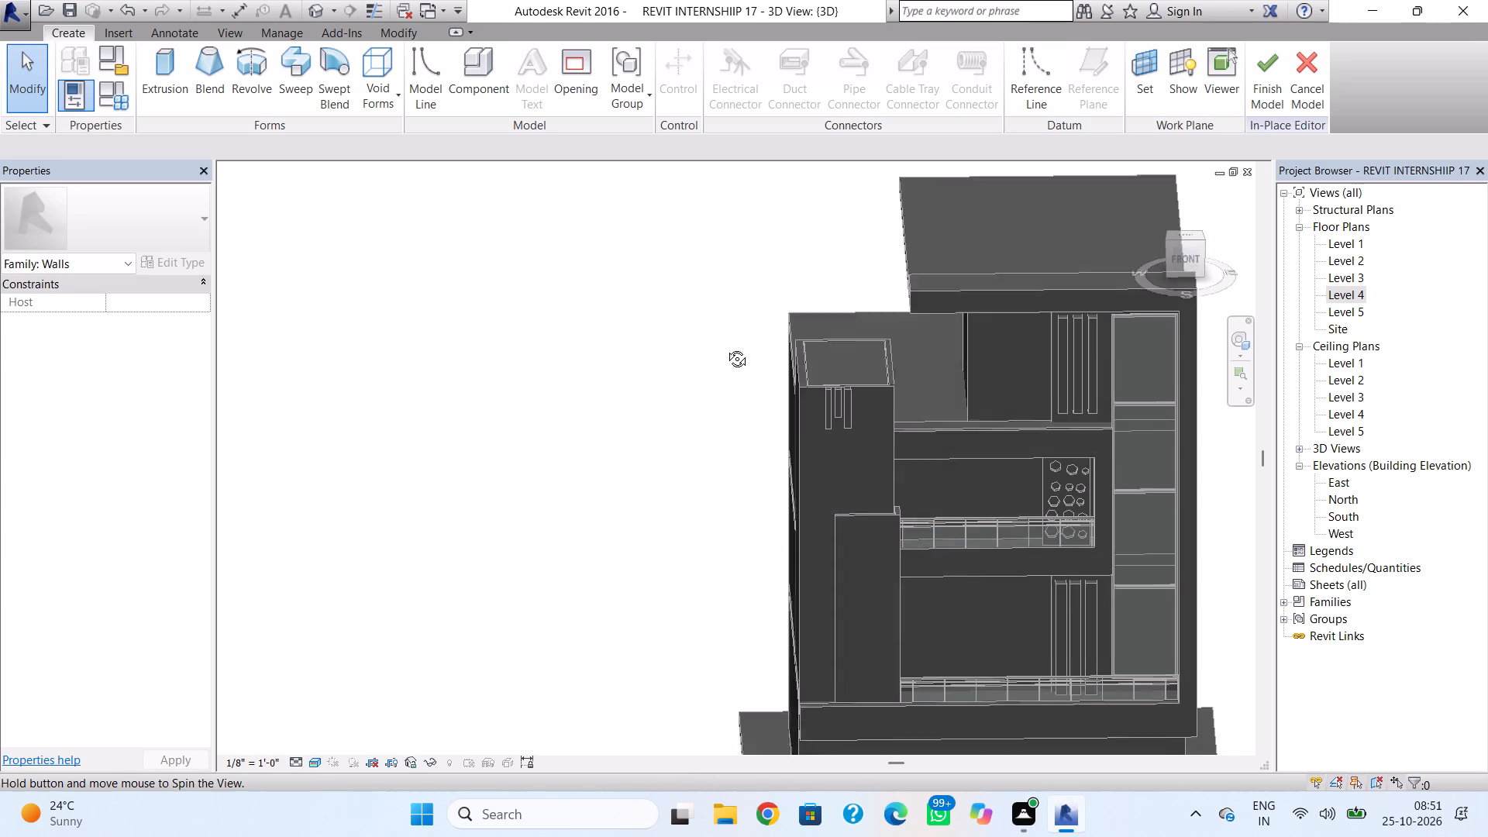
shift+right_drag(725, 347, 725, 346)
shift+right_drag(1042, 556, 1038, 460)
middle_drag(1032, 470, 934, 418)
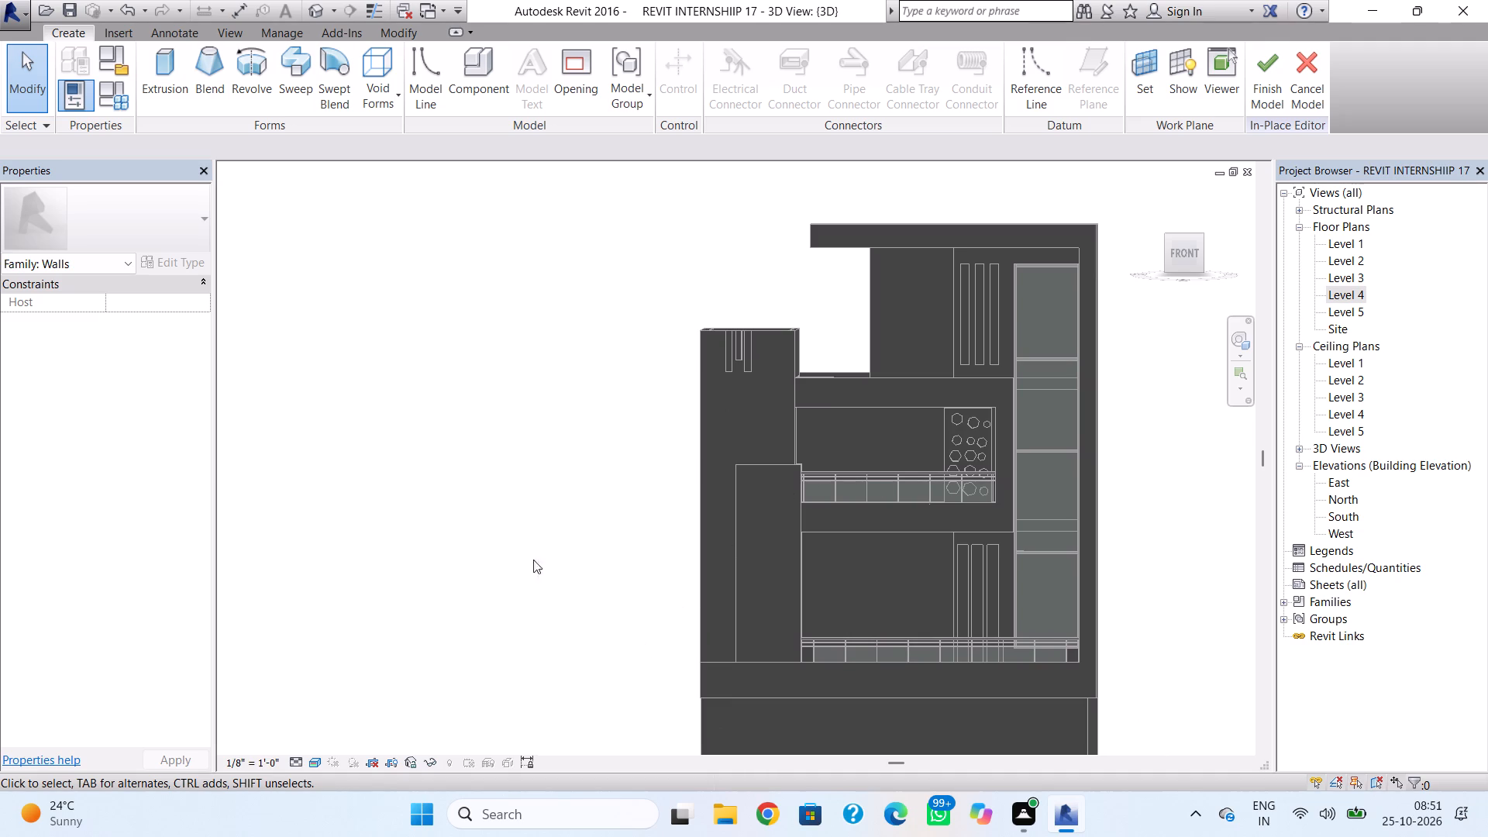
click(172, 85)
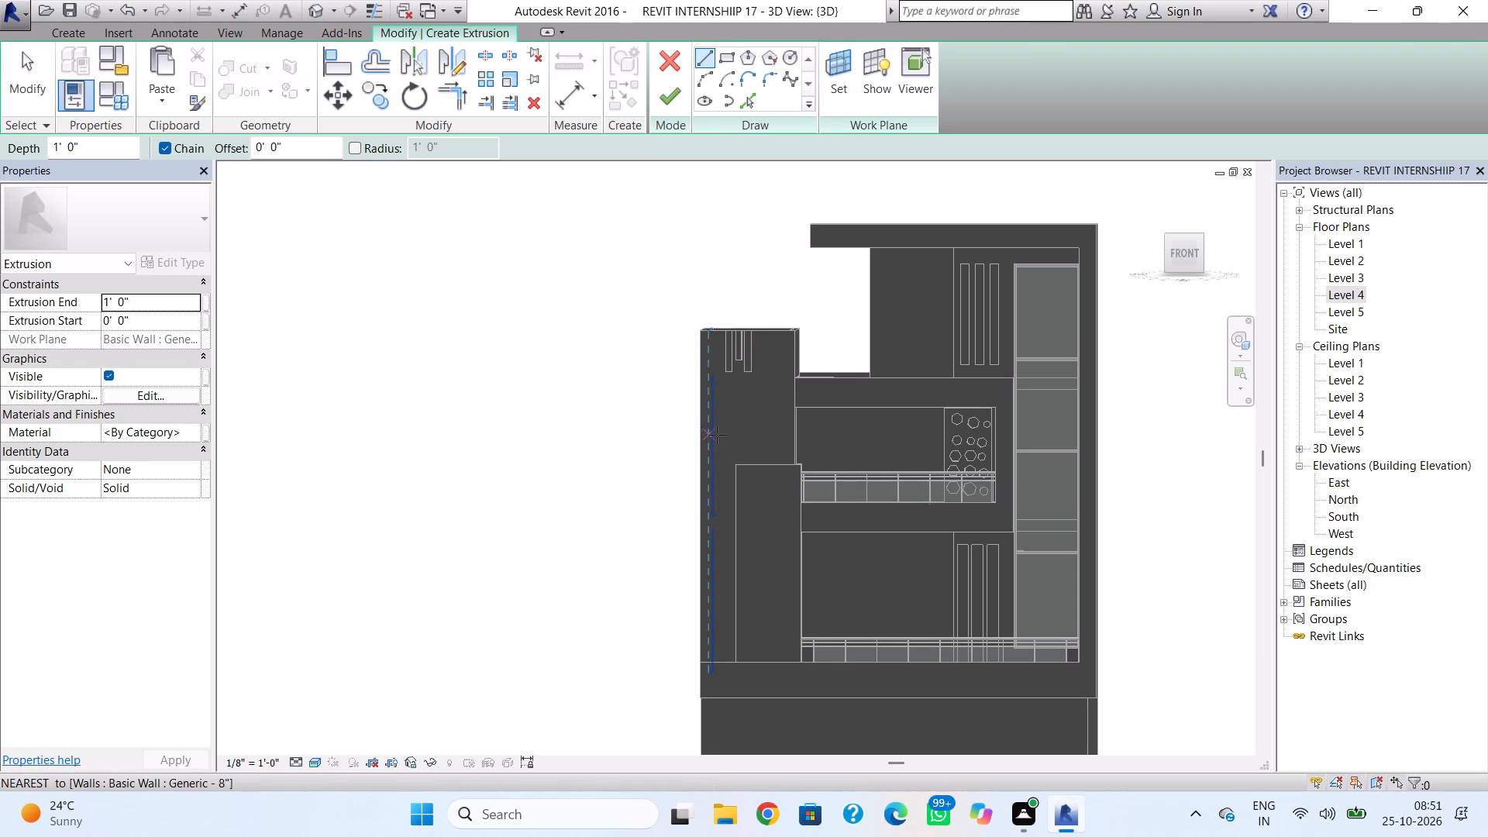
click(717, 435)
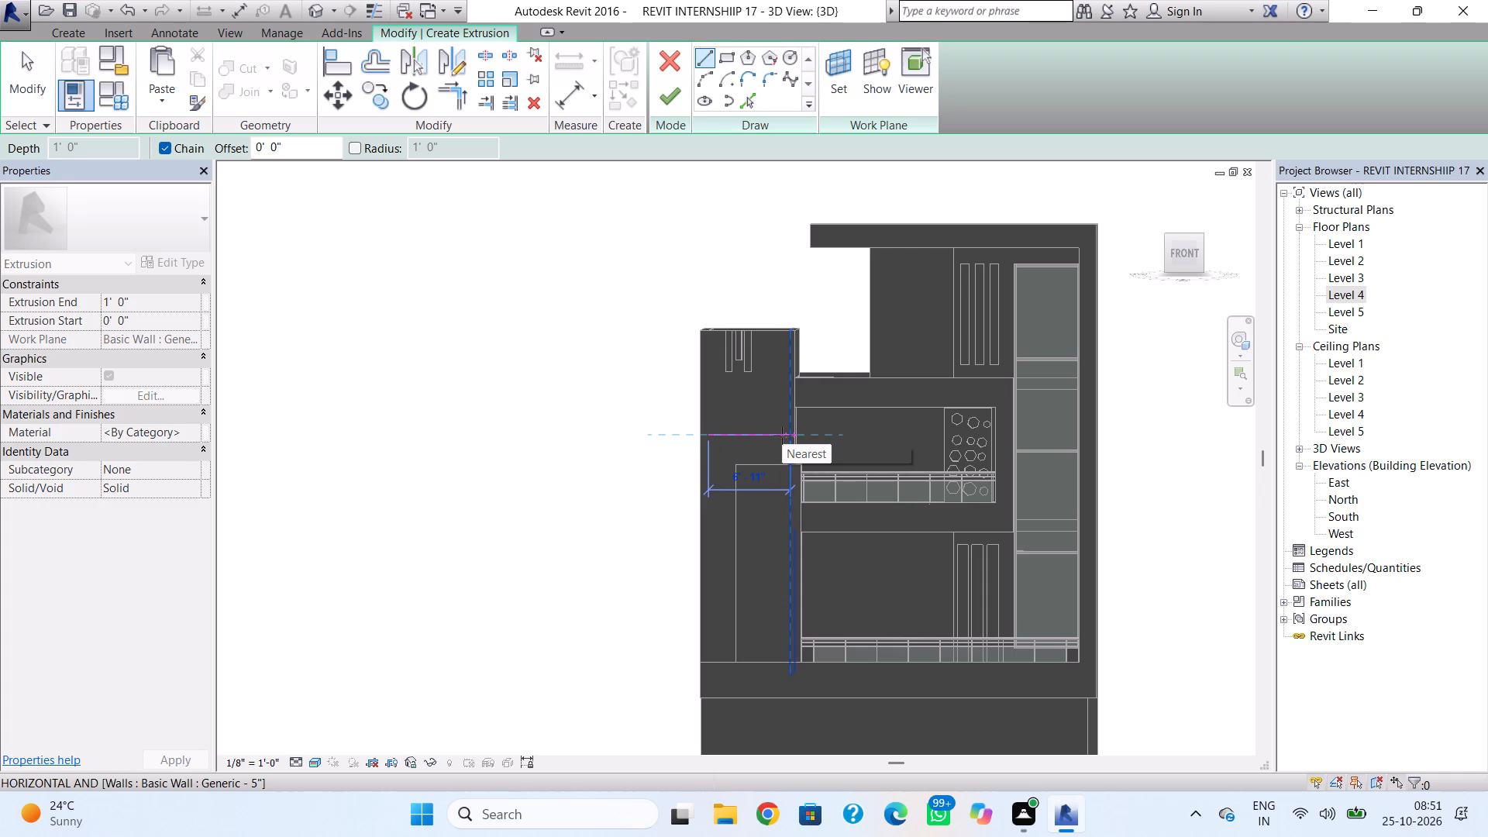
click(771, 442)
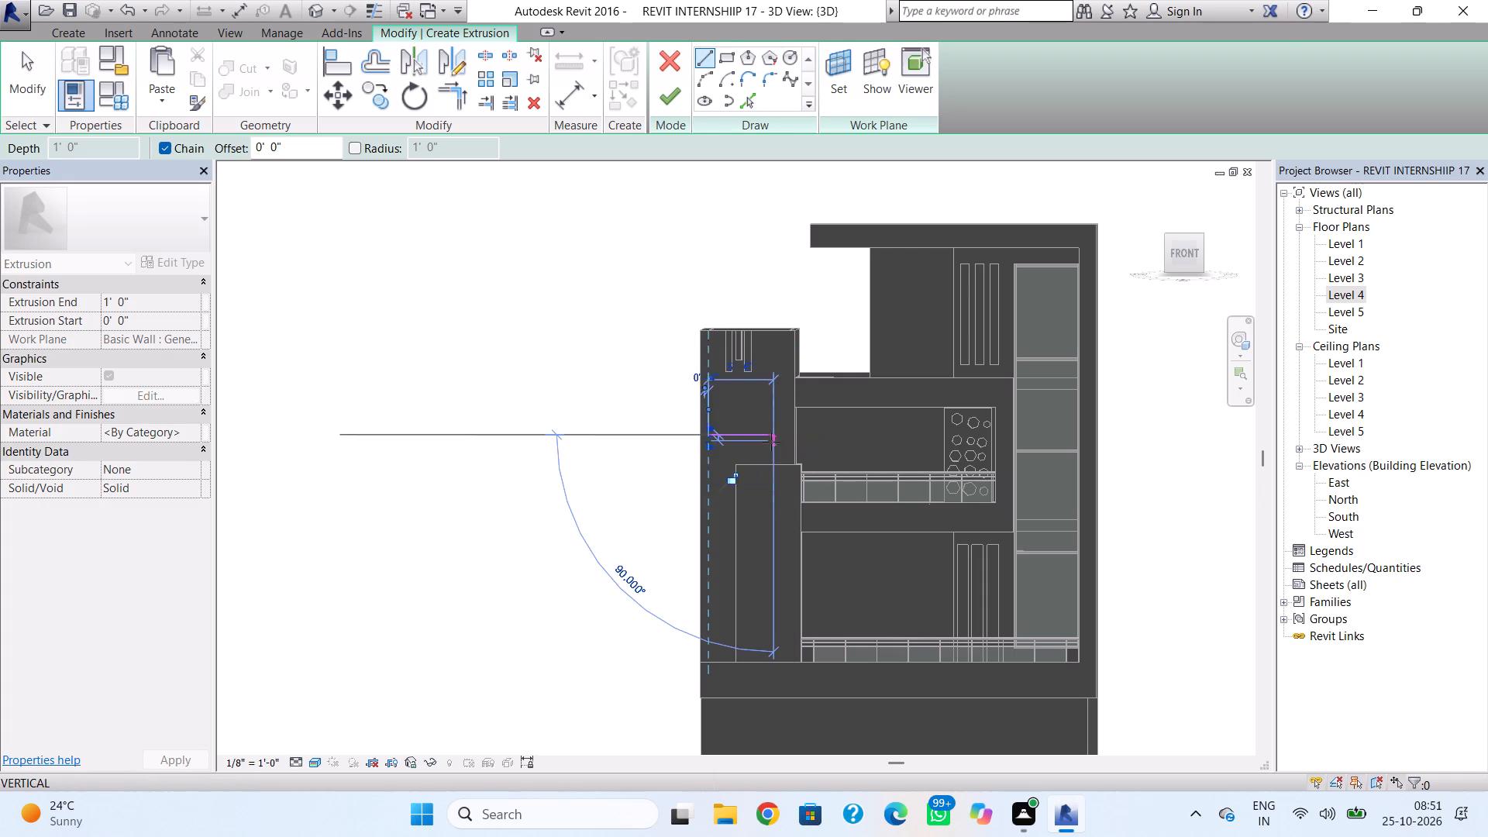
click(773, 469)
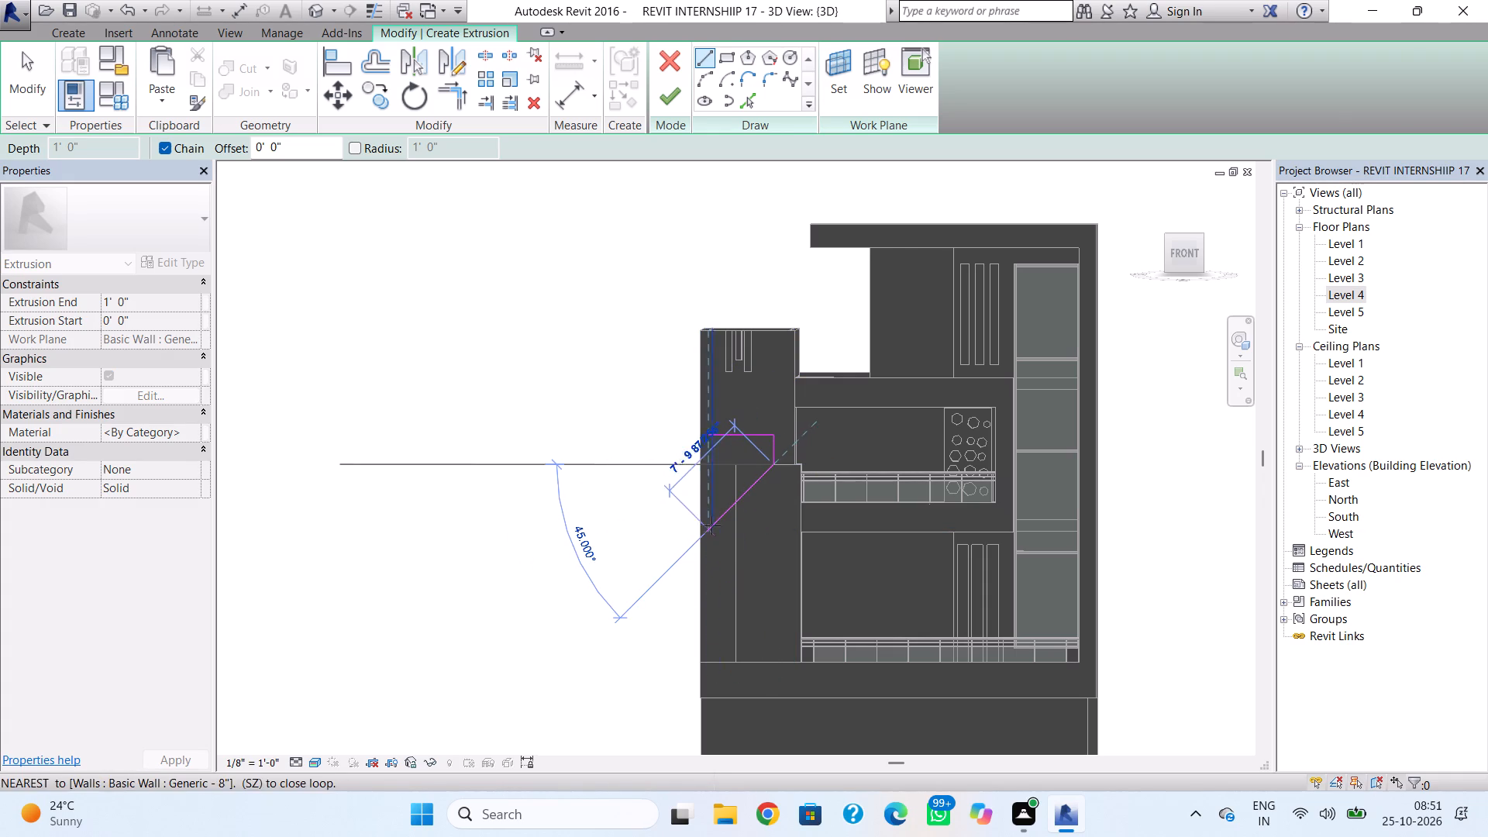
scroll(732, 500, up, 4)
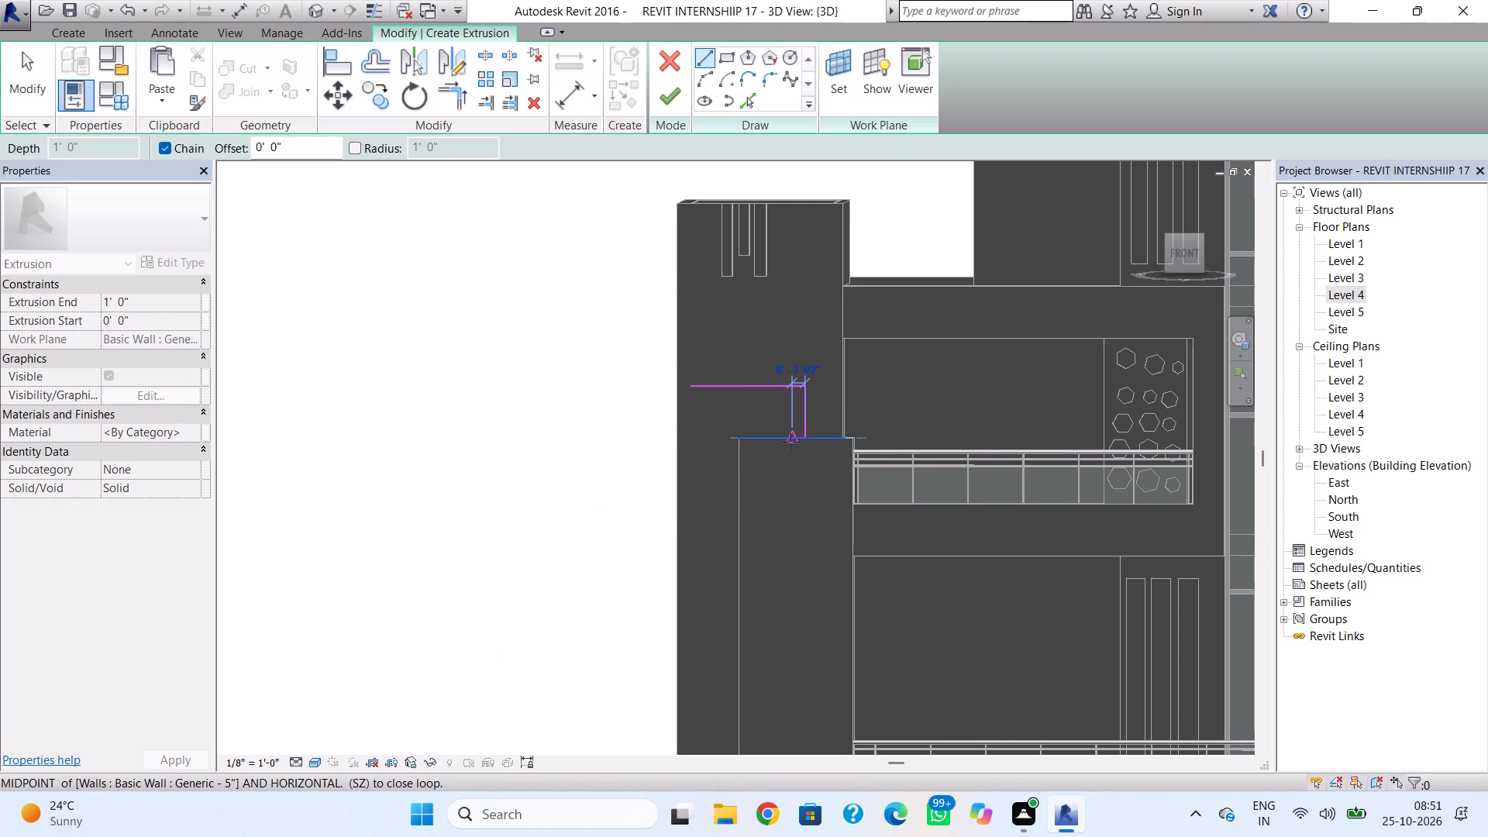
click(790, 442)
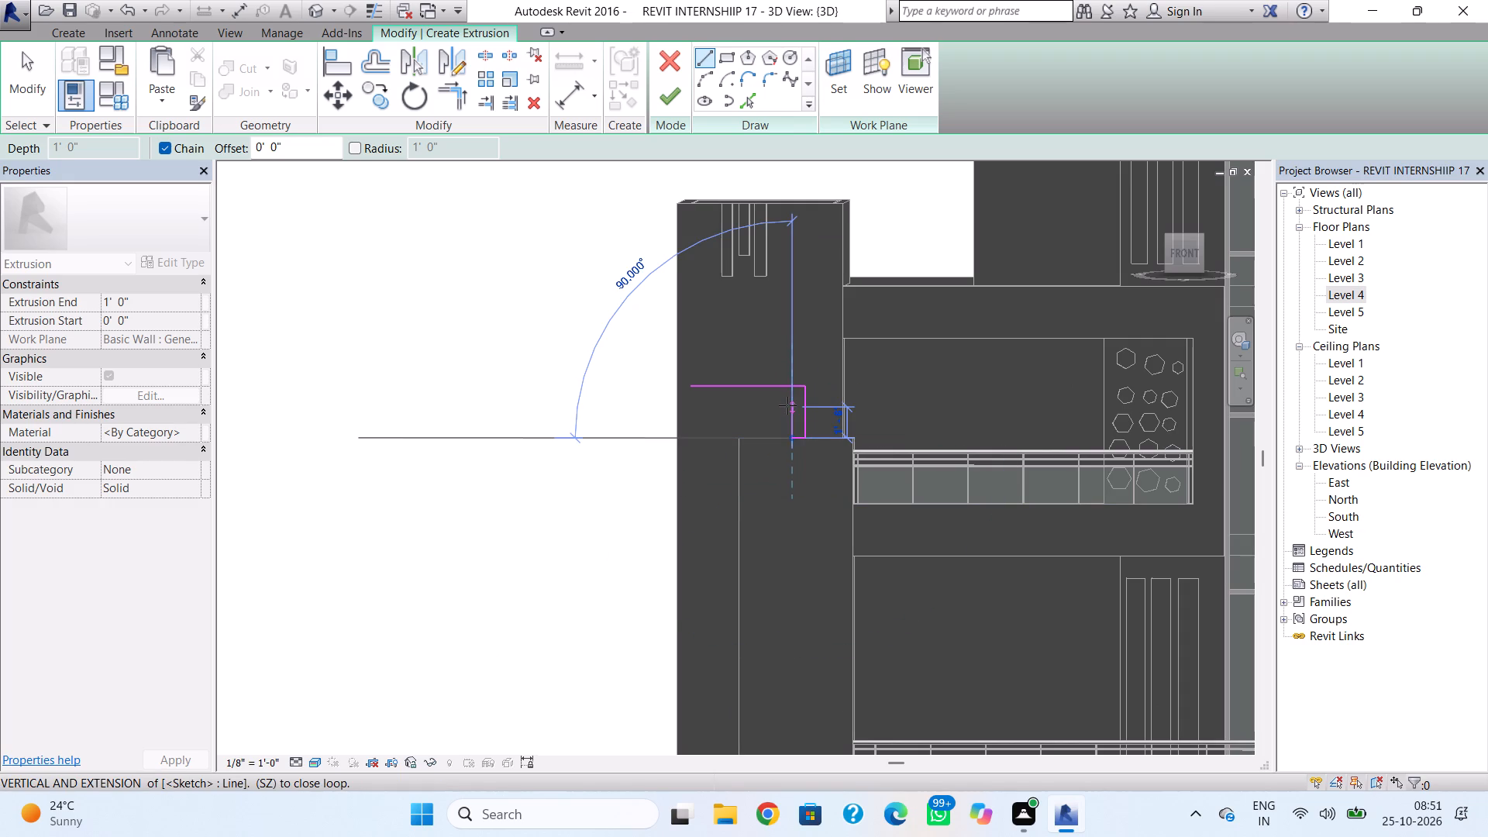
click(789, 401)
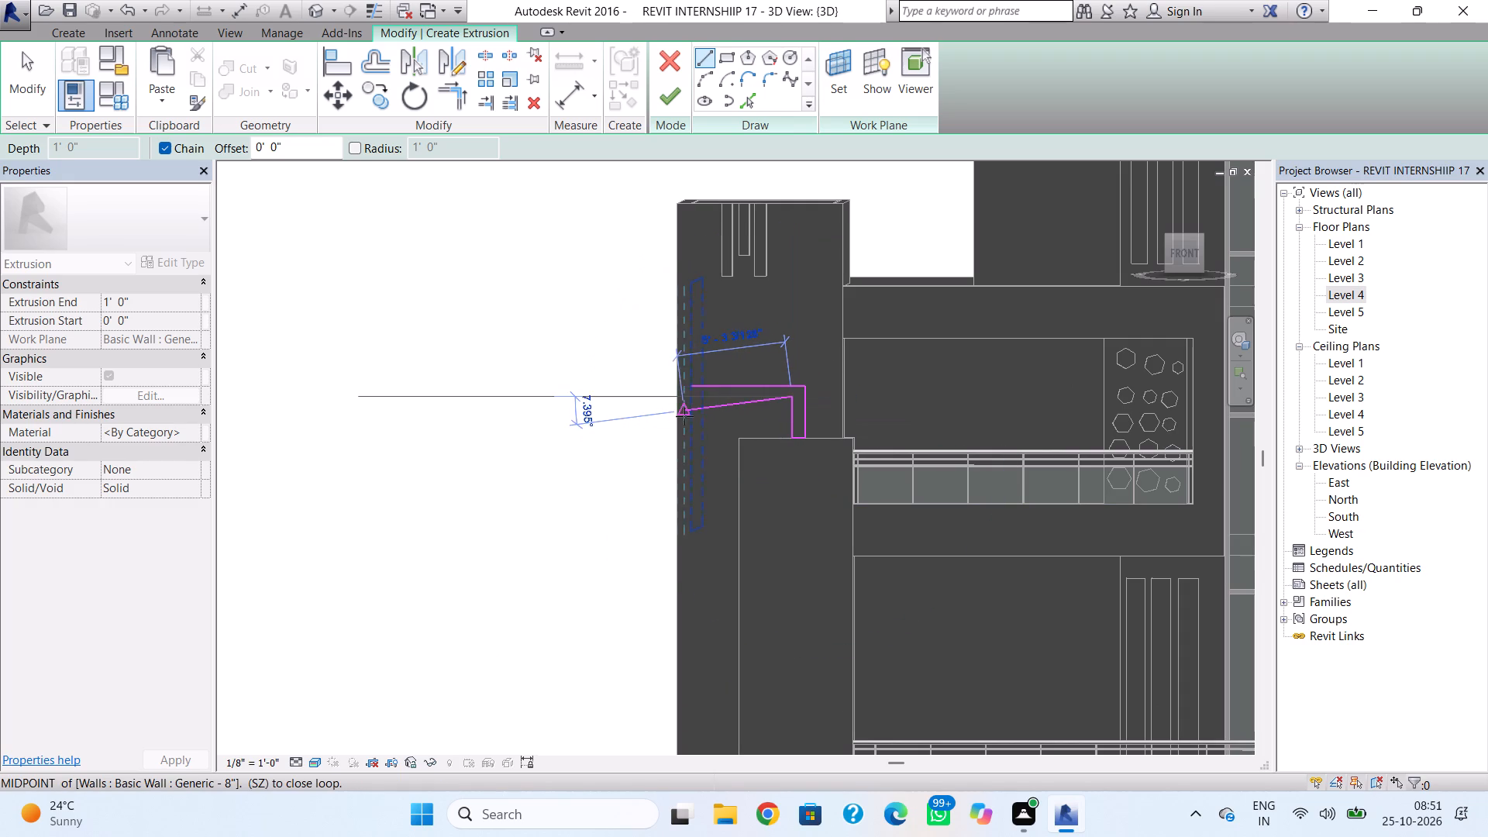
drag(700, 401, 704, 418)
Draw the frame's inner side line 13' 0" down, and continue it across to the projecting wall's vertical edge.
scroll(704, 596, down, 1)
middle_drag(704, 596, 705, 408)
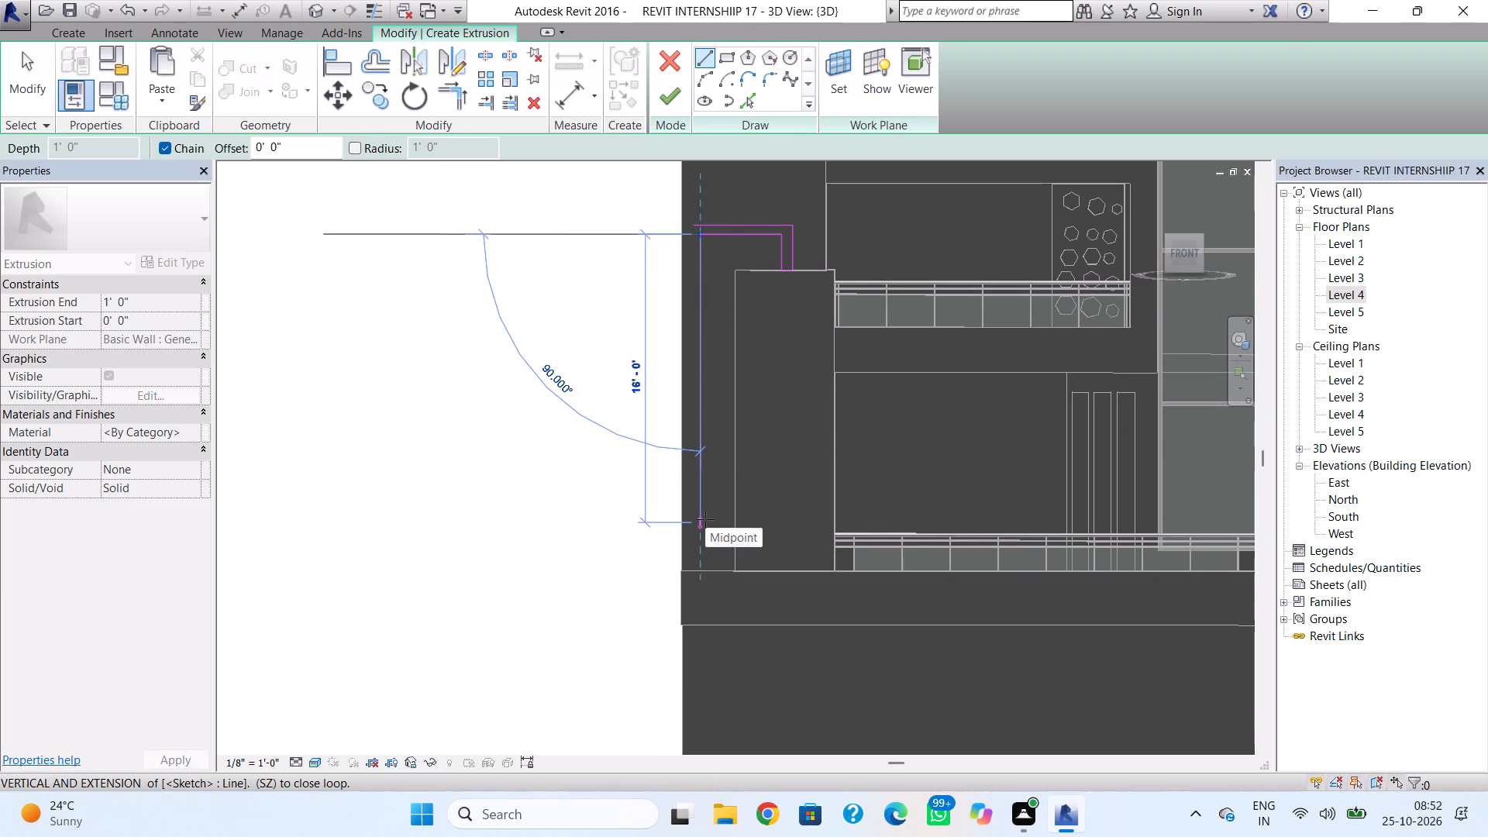
click(711, 465)
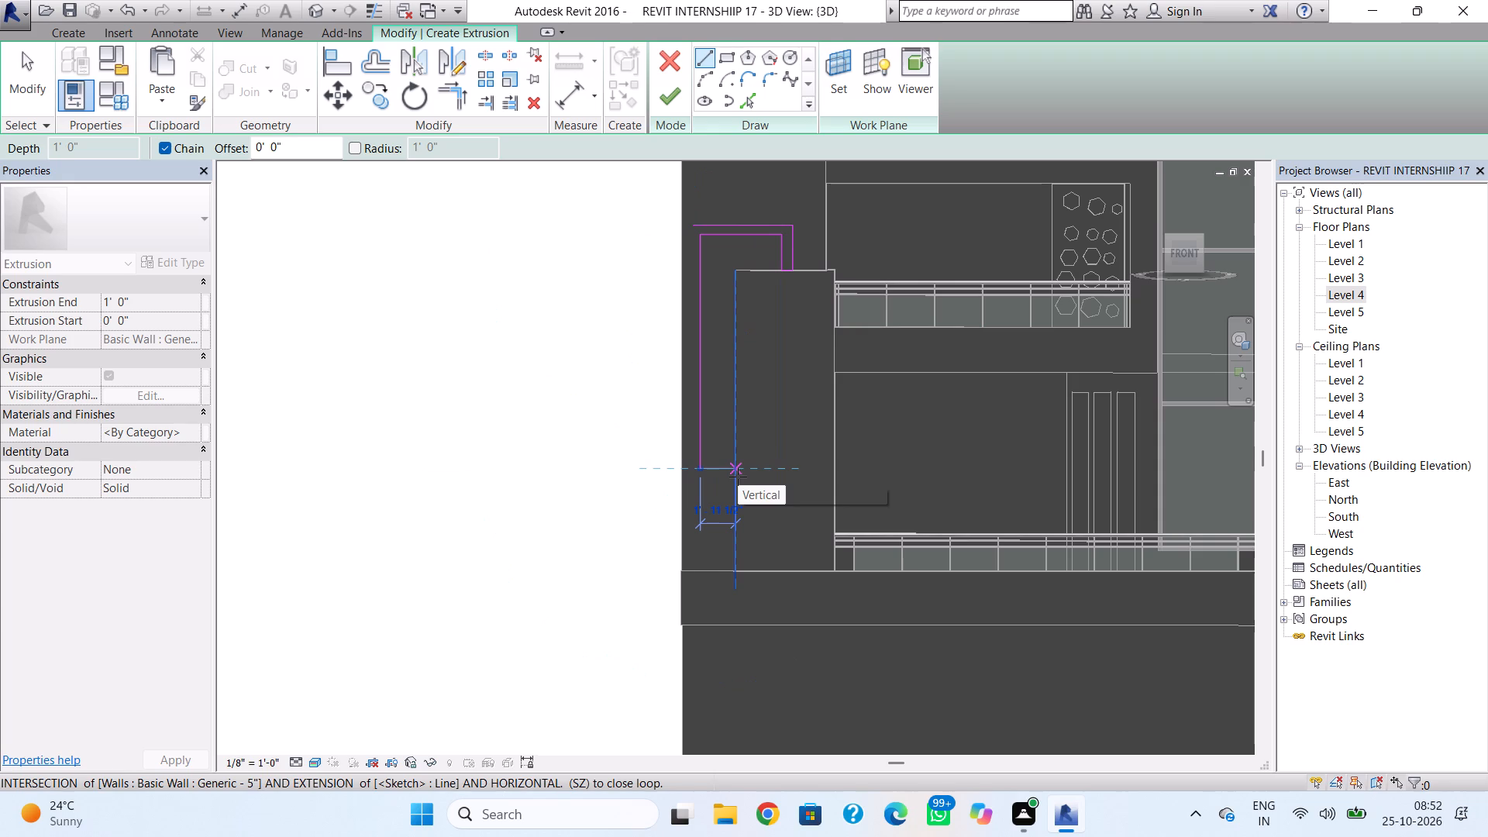
click(738, 477)
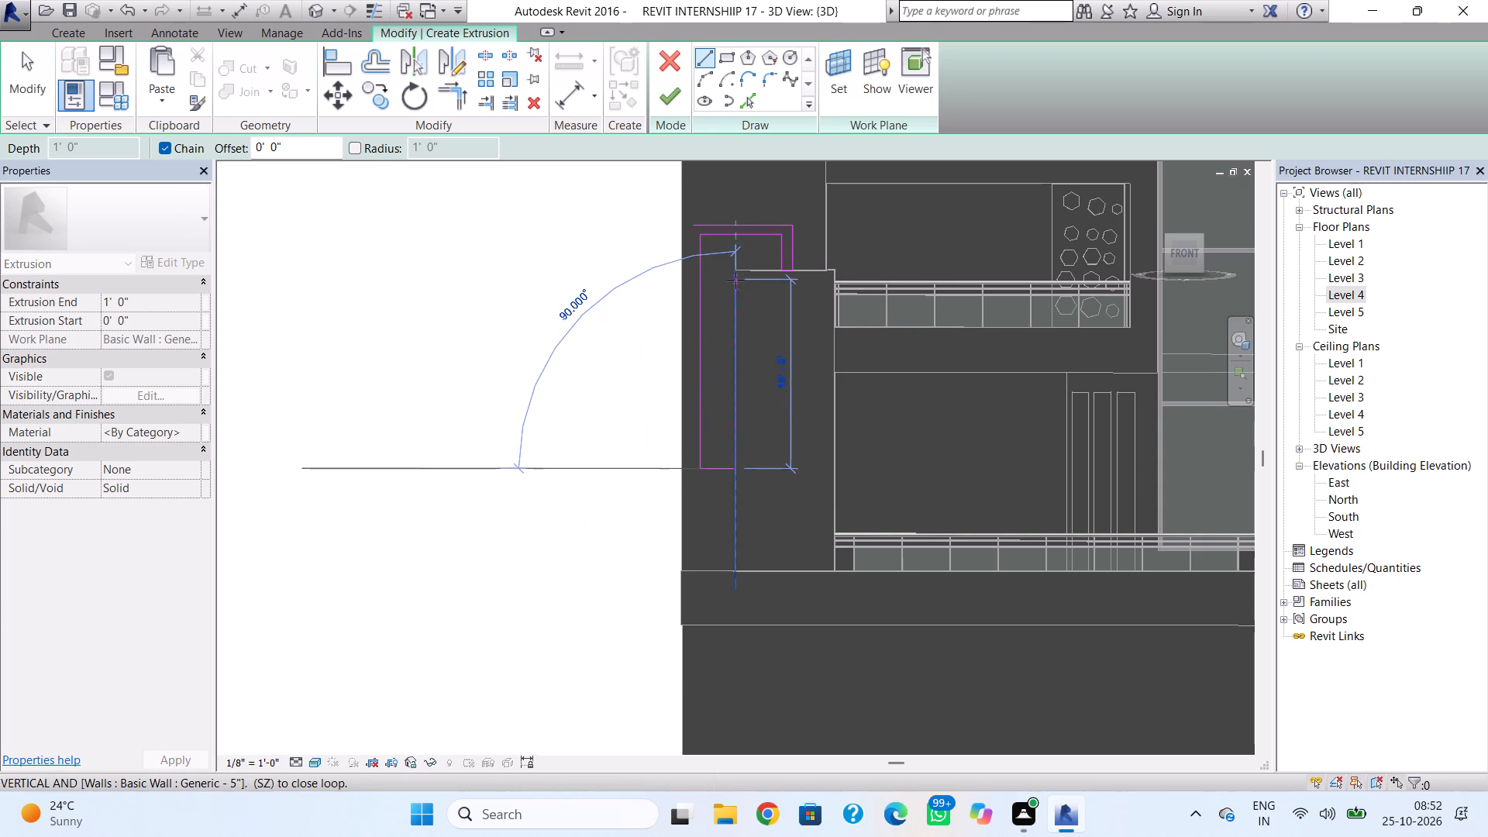
key(Escape)
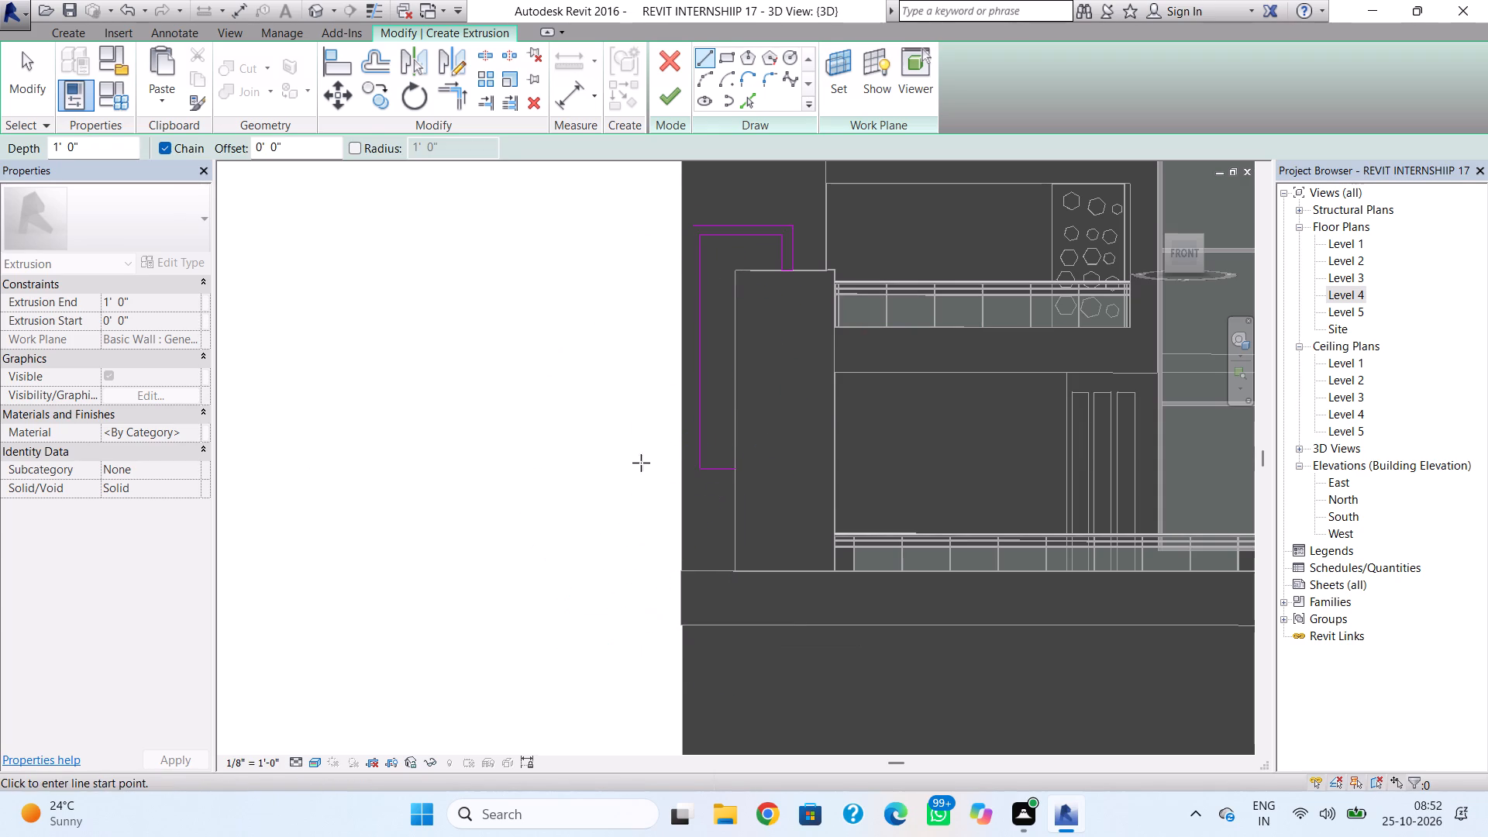
Draw the frame's outer side about 14' 3" down and across to the projecting wall, closing the lower end with a short vertical line.
scroll(701, 220, up, 3)
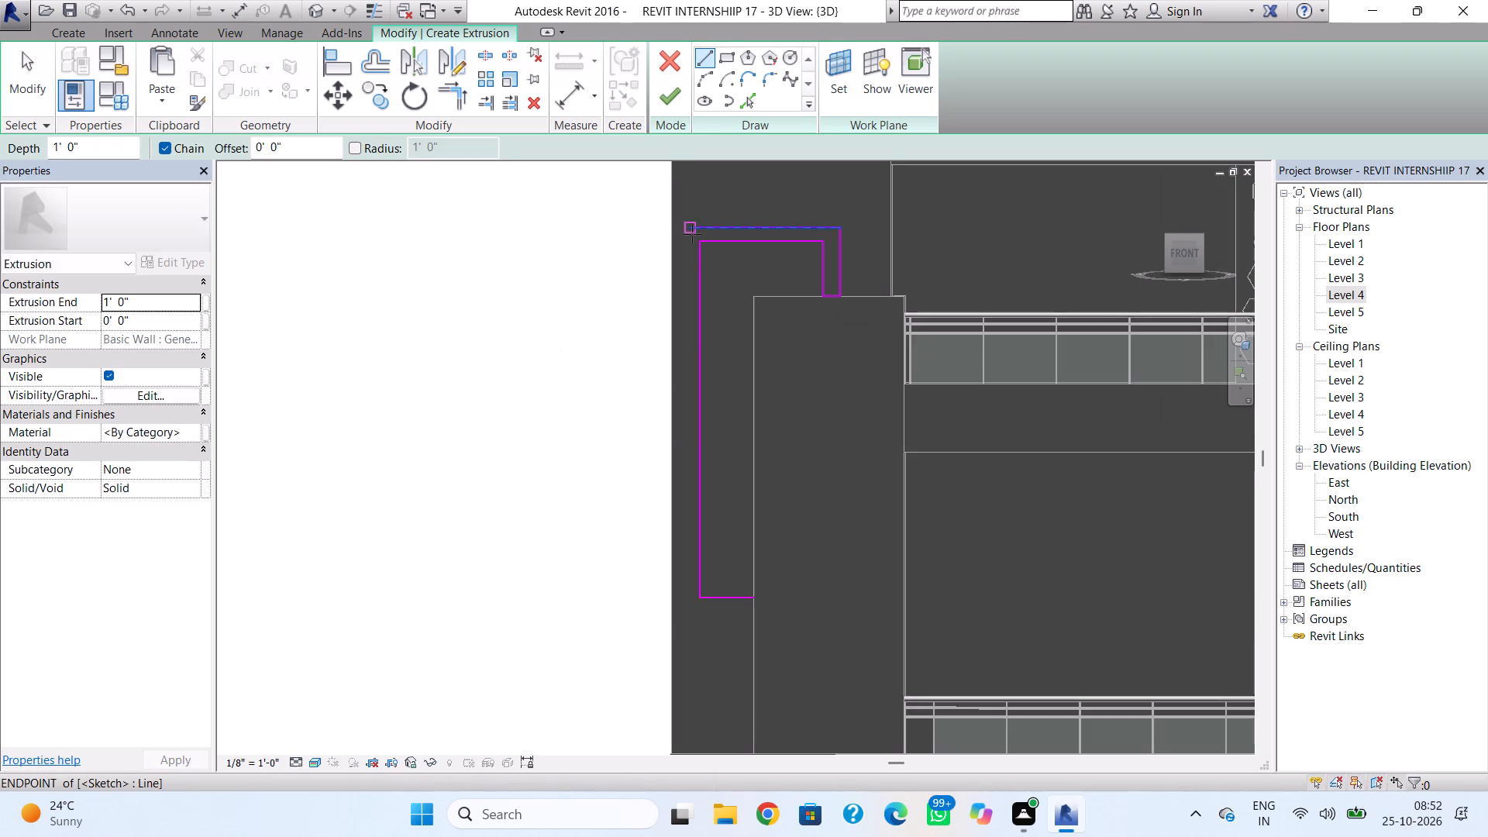
scroll(689, 236, up, 3)
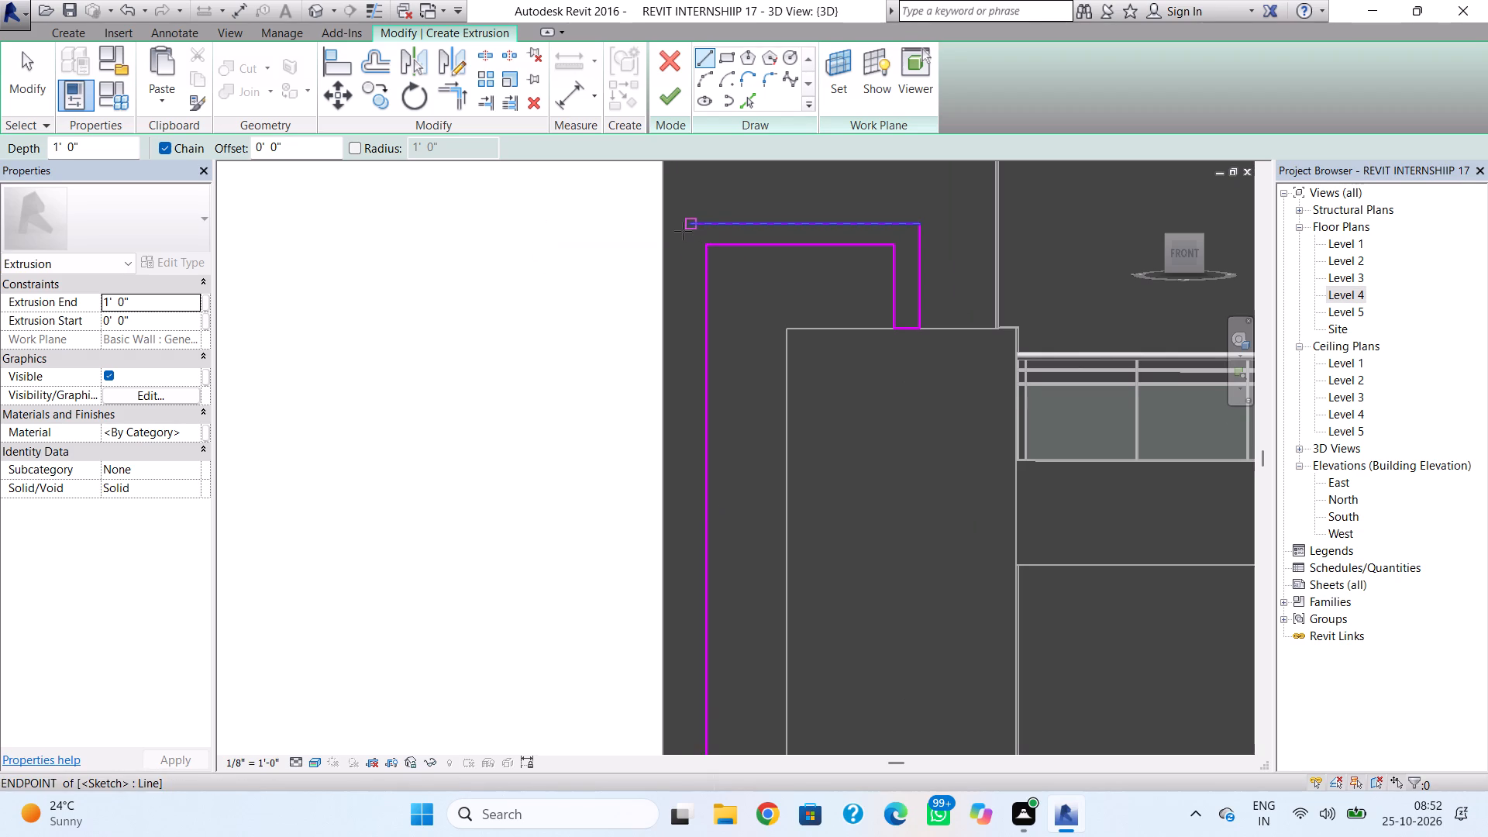
click(680, 229)
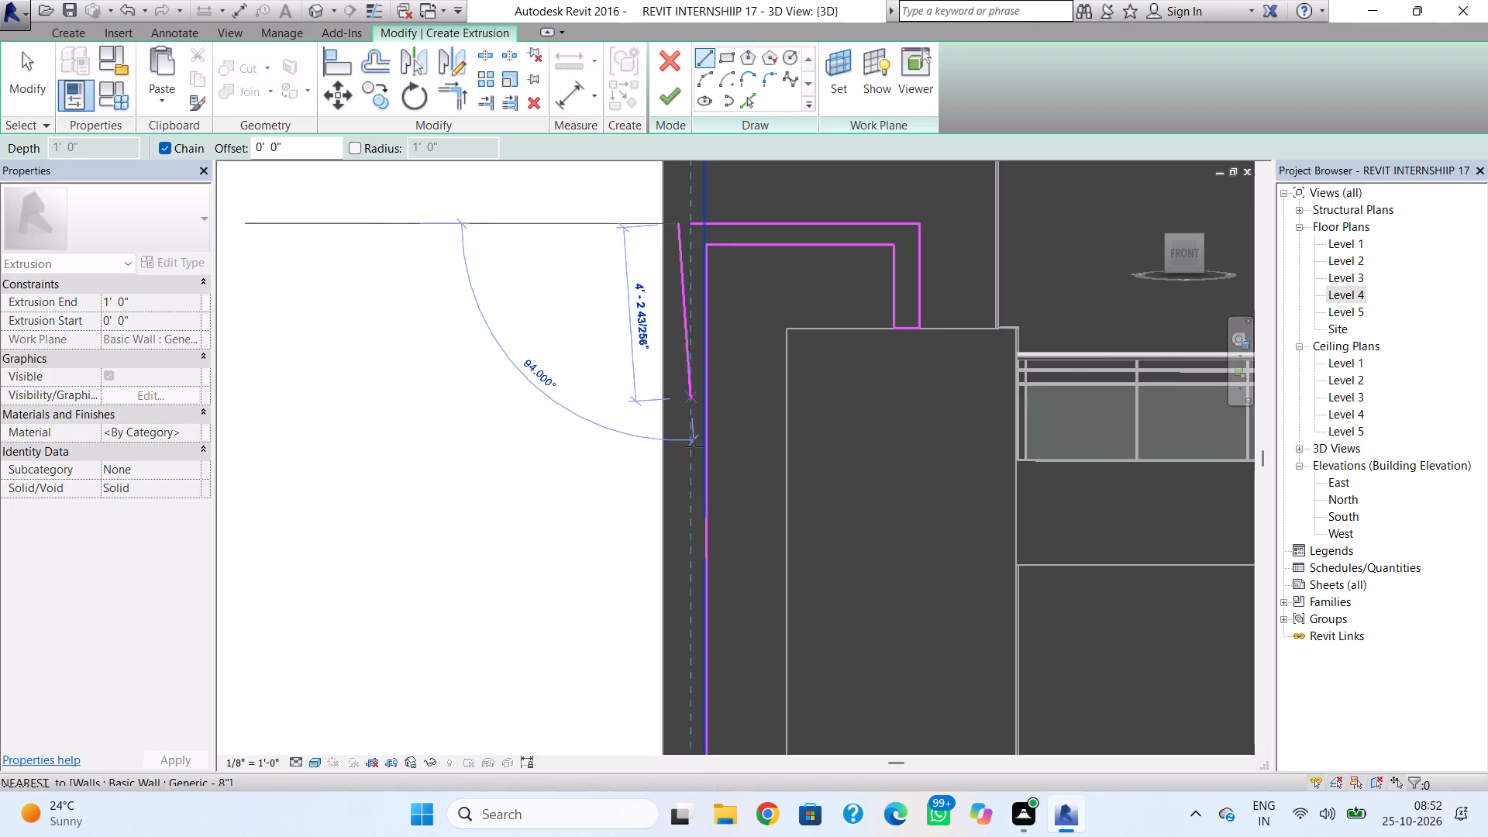
middle_drag(667, 593, 655, 439)
scroll(653, 464, down, 1)
scroll(664, 470, up, 1)
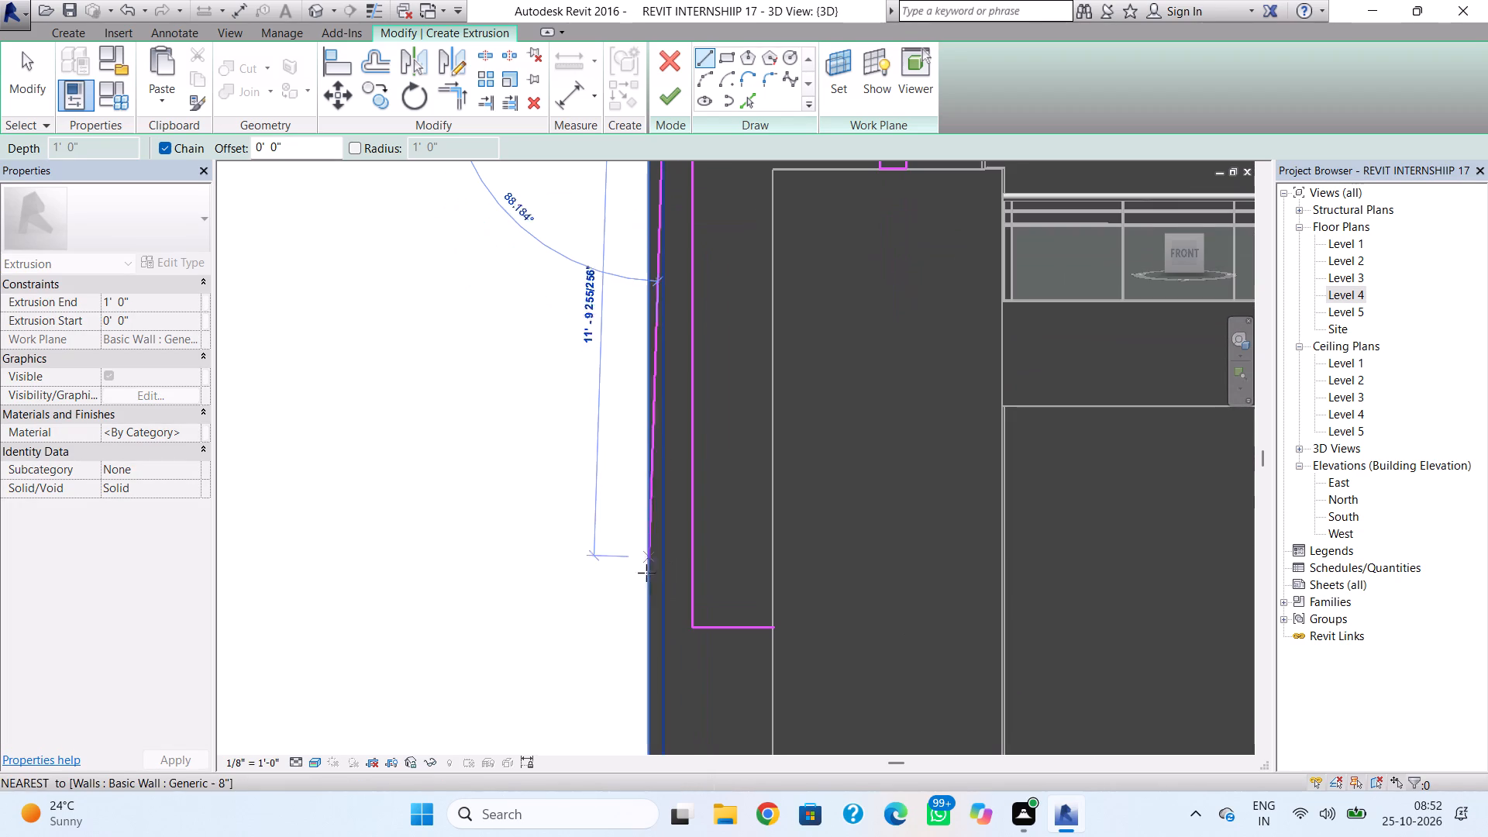
click(670, 660)
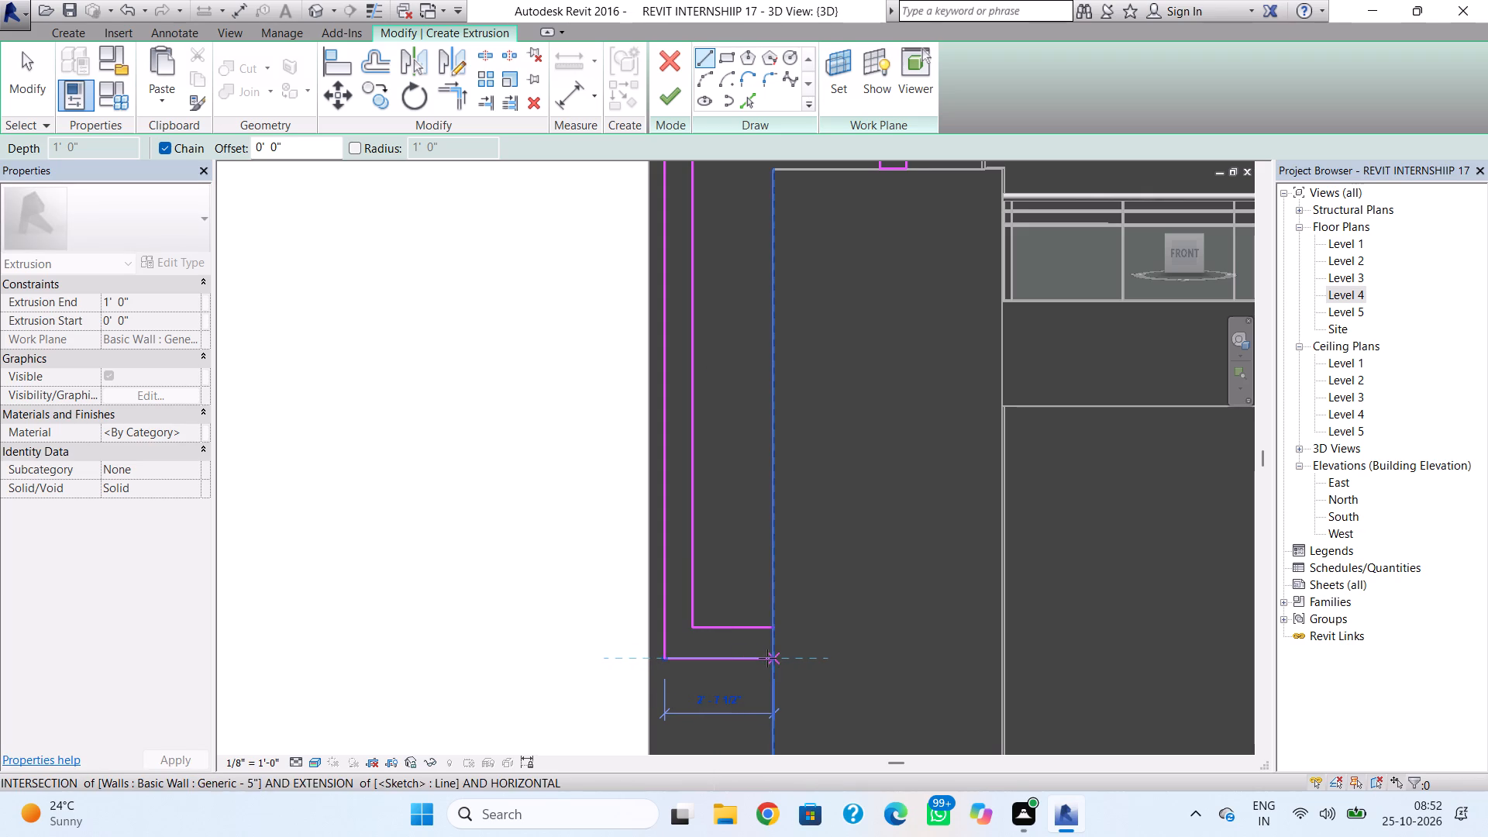
click(767, 658)
click(770, 629)
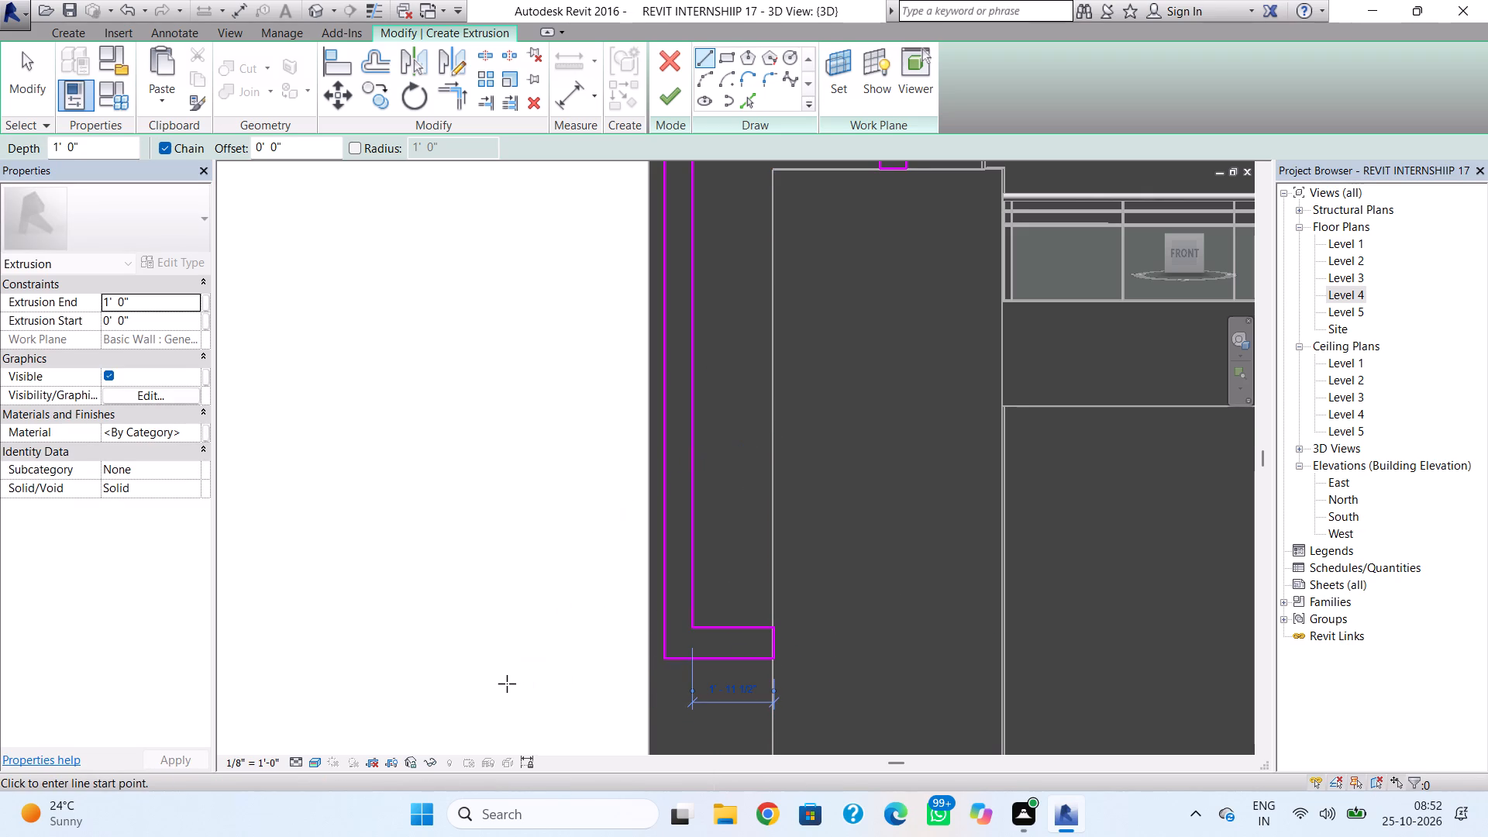
key(Escape)
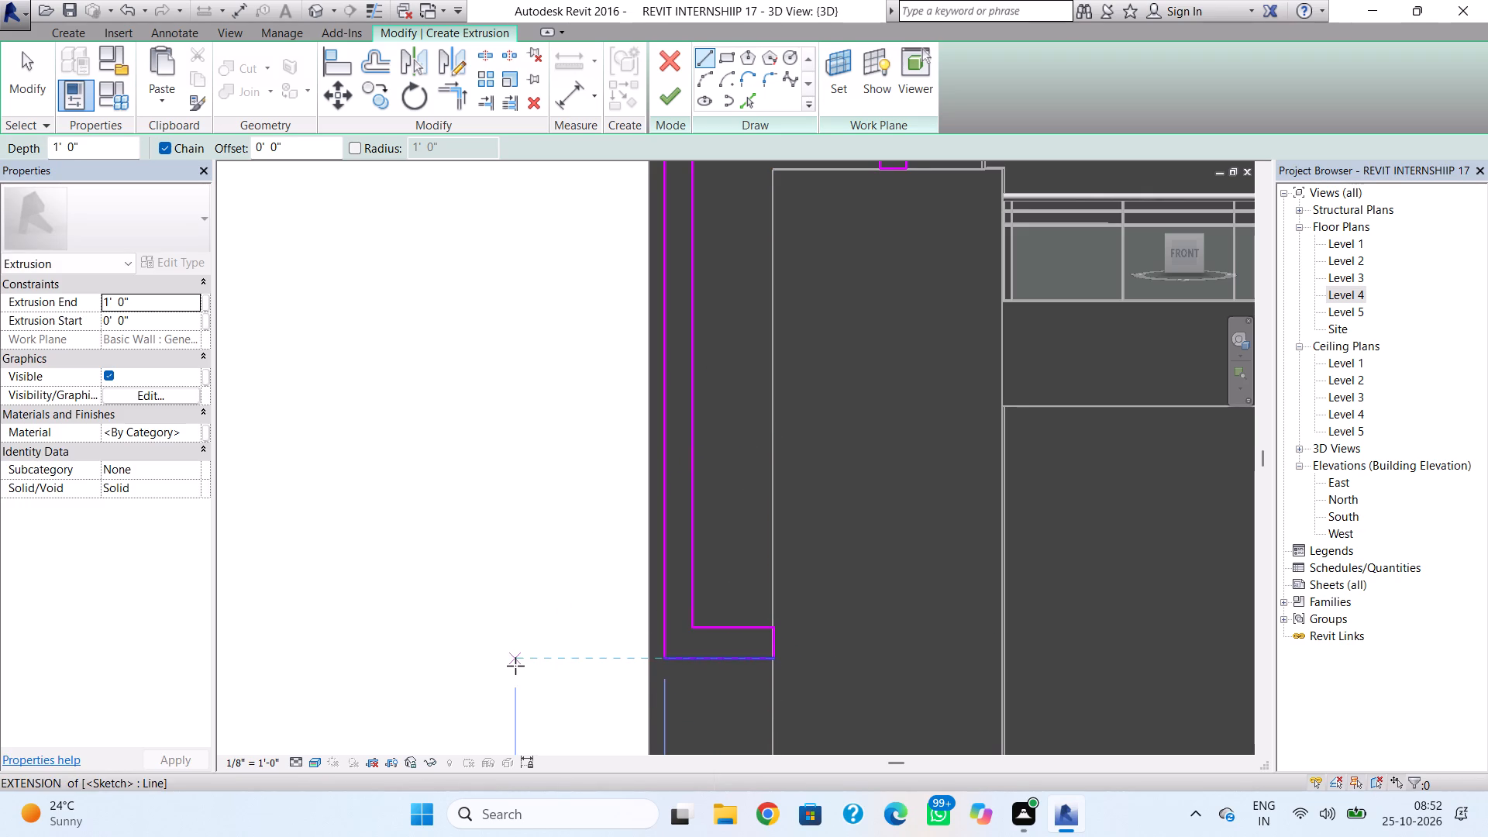
key(Escape)
Delete the short vertical line joining the inner and outer bottom lines at the projecting wall's edge.
click(777, 646)
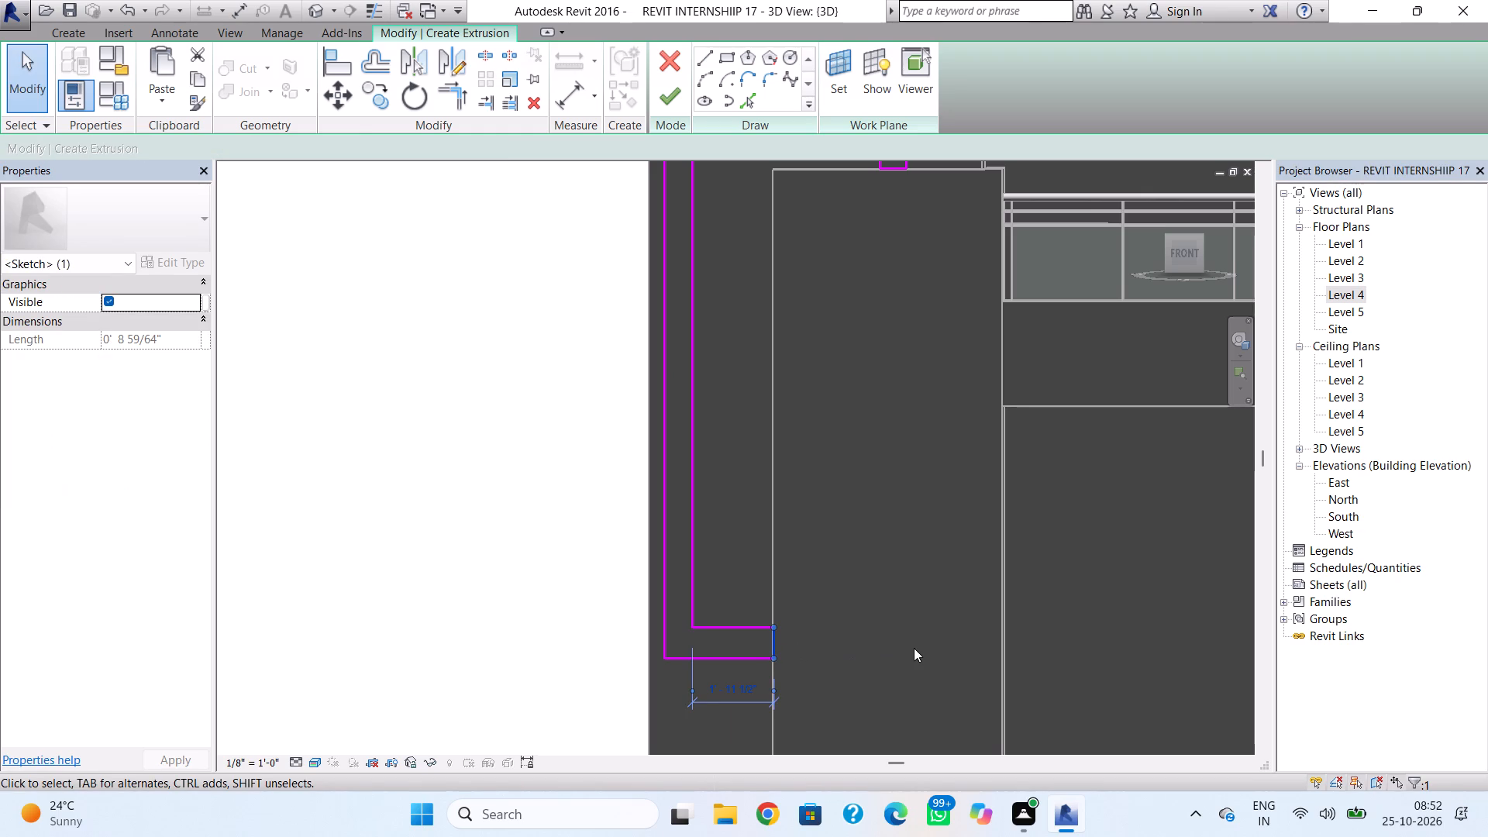
key(Delete)
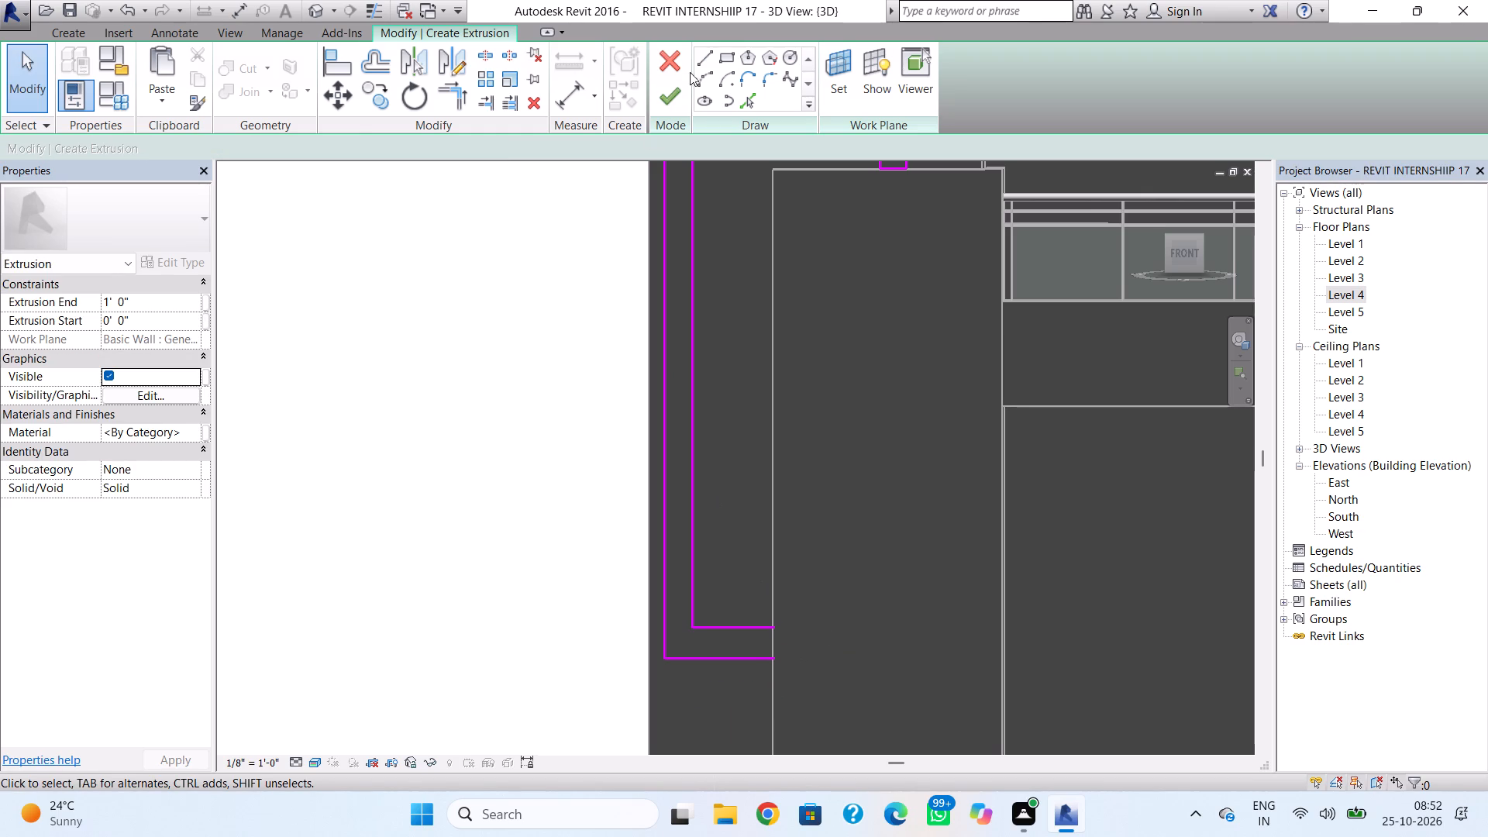
Extend the frame's inner bottom line across the projecting wall and up to the inner end of the upper sketch lines.
click(700, 55)
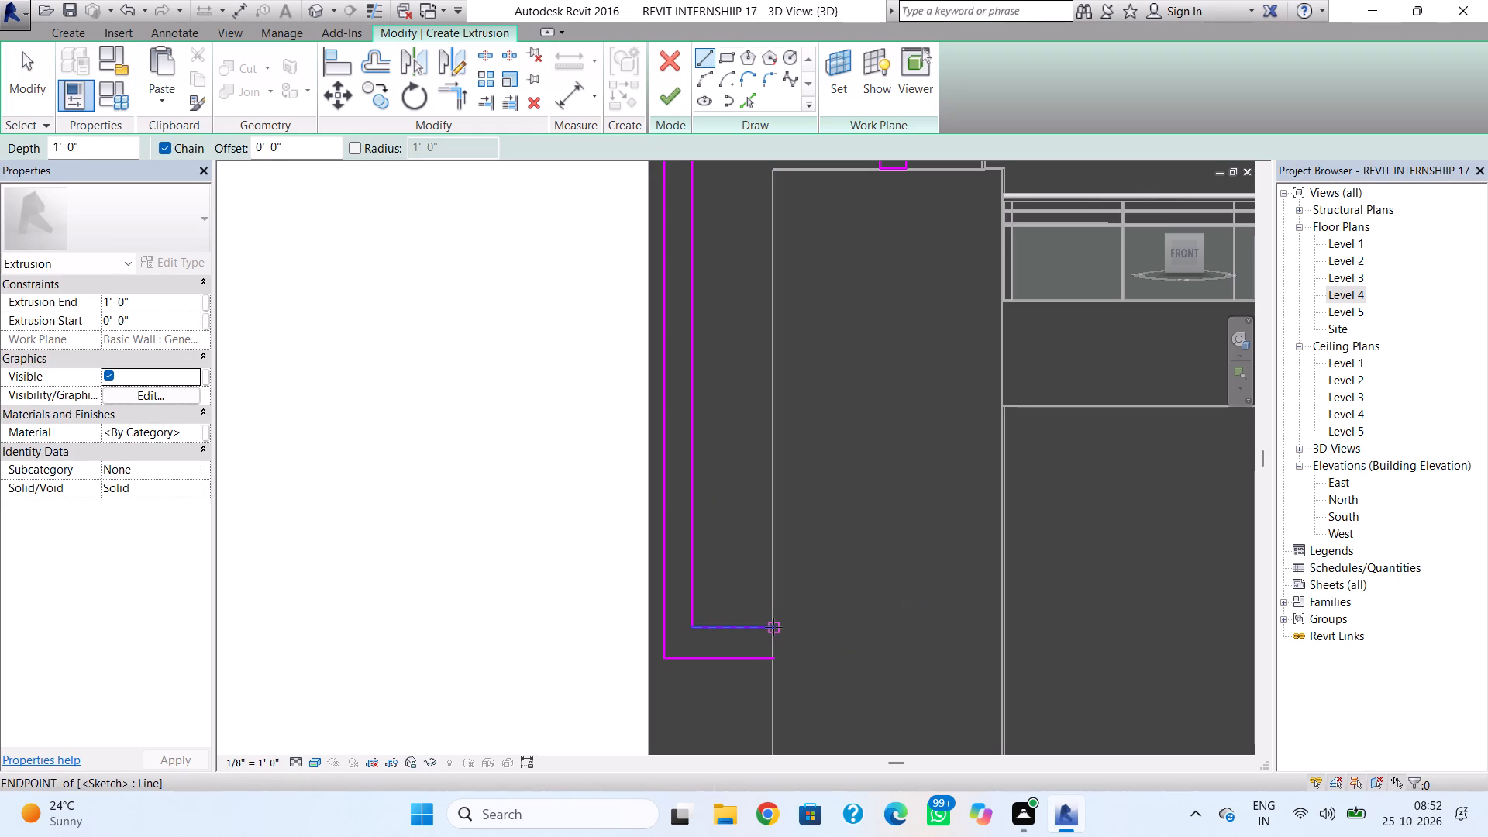
click(773, 627)
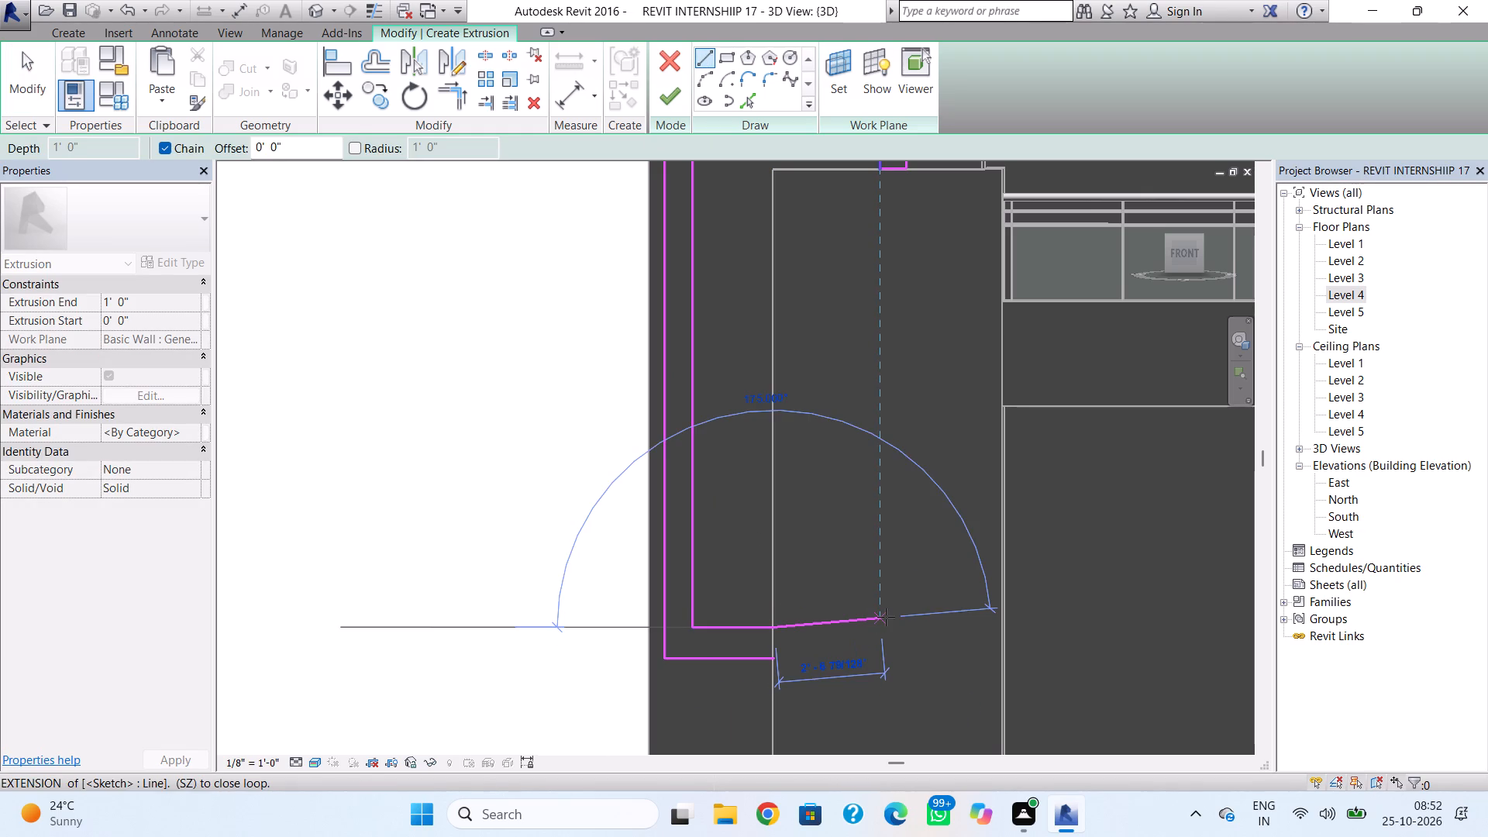
click(887, 625)
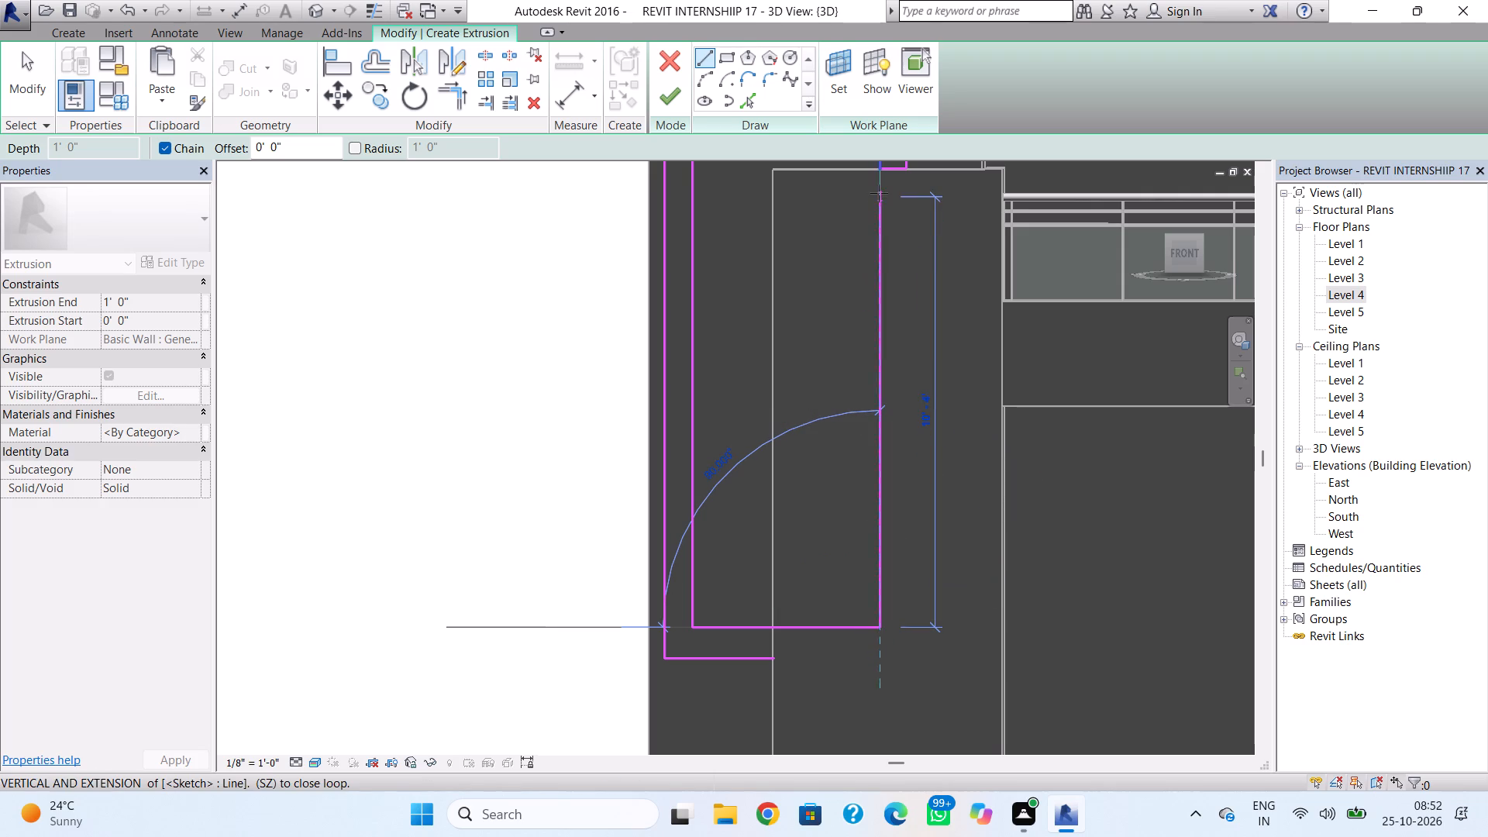
click(883, 169)
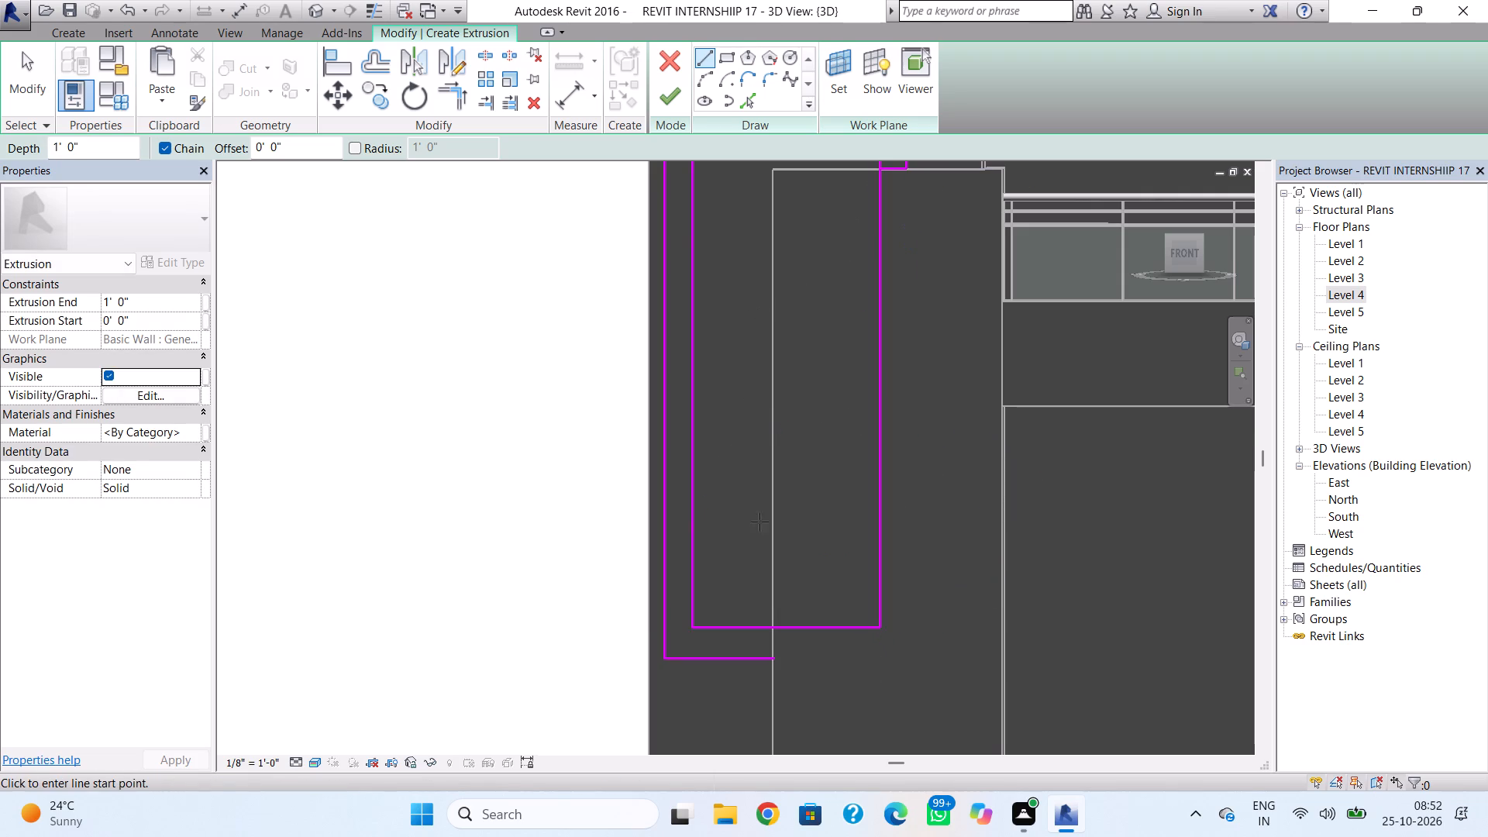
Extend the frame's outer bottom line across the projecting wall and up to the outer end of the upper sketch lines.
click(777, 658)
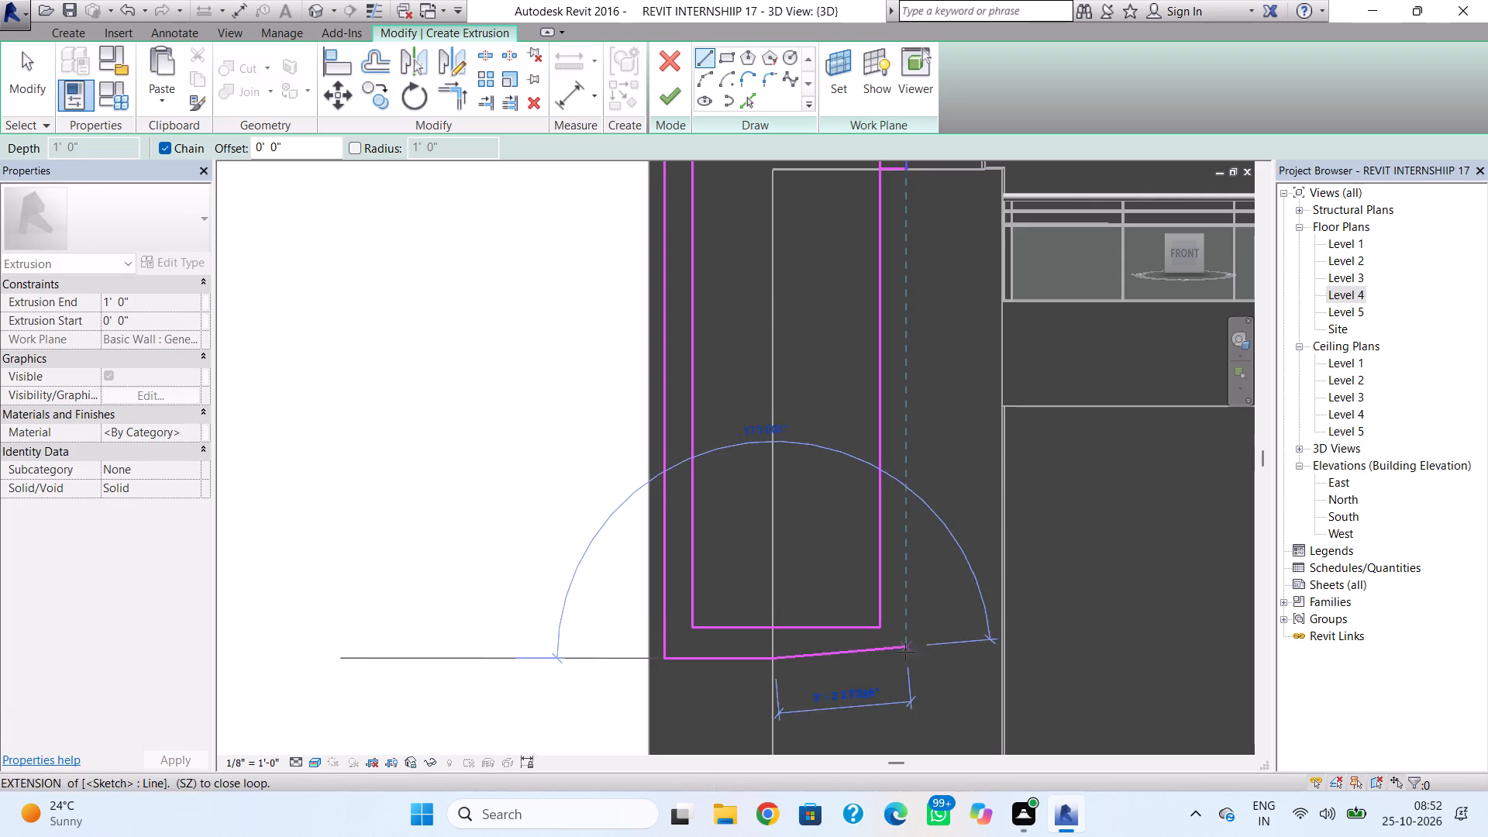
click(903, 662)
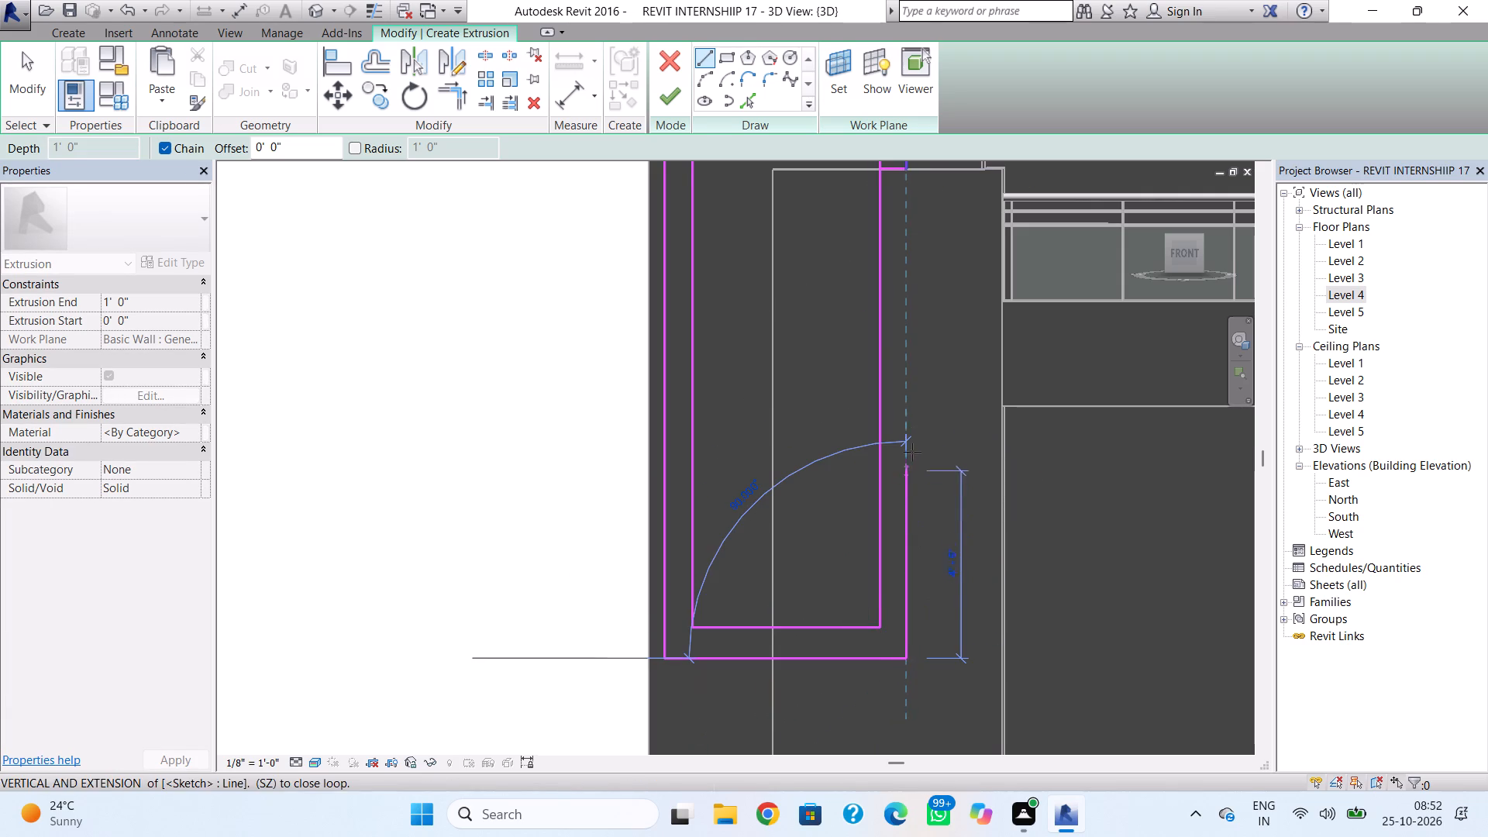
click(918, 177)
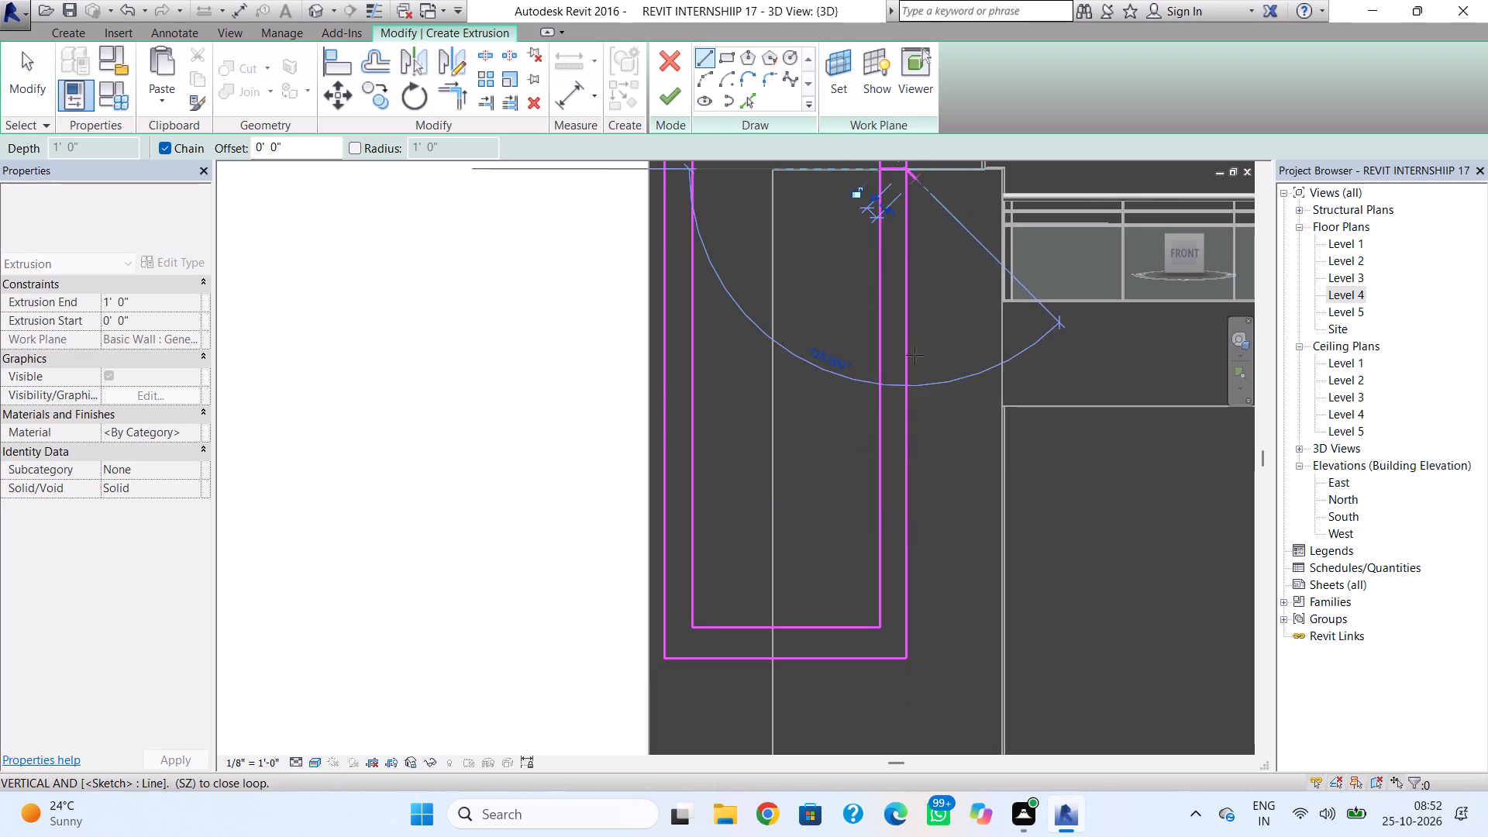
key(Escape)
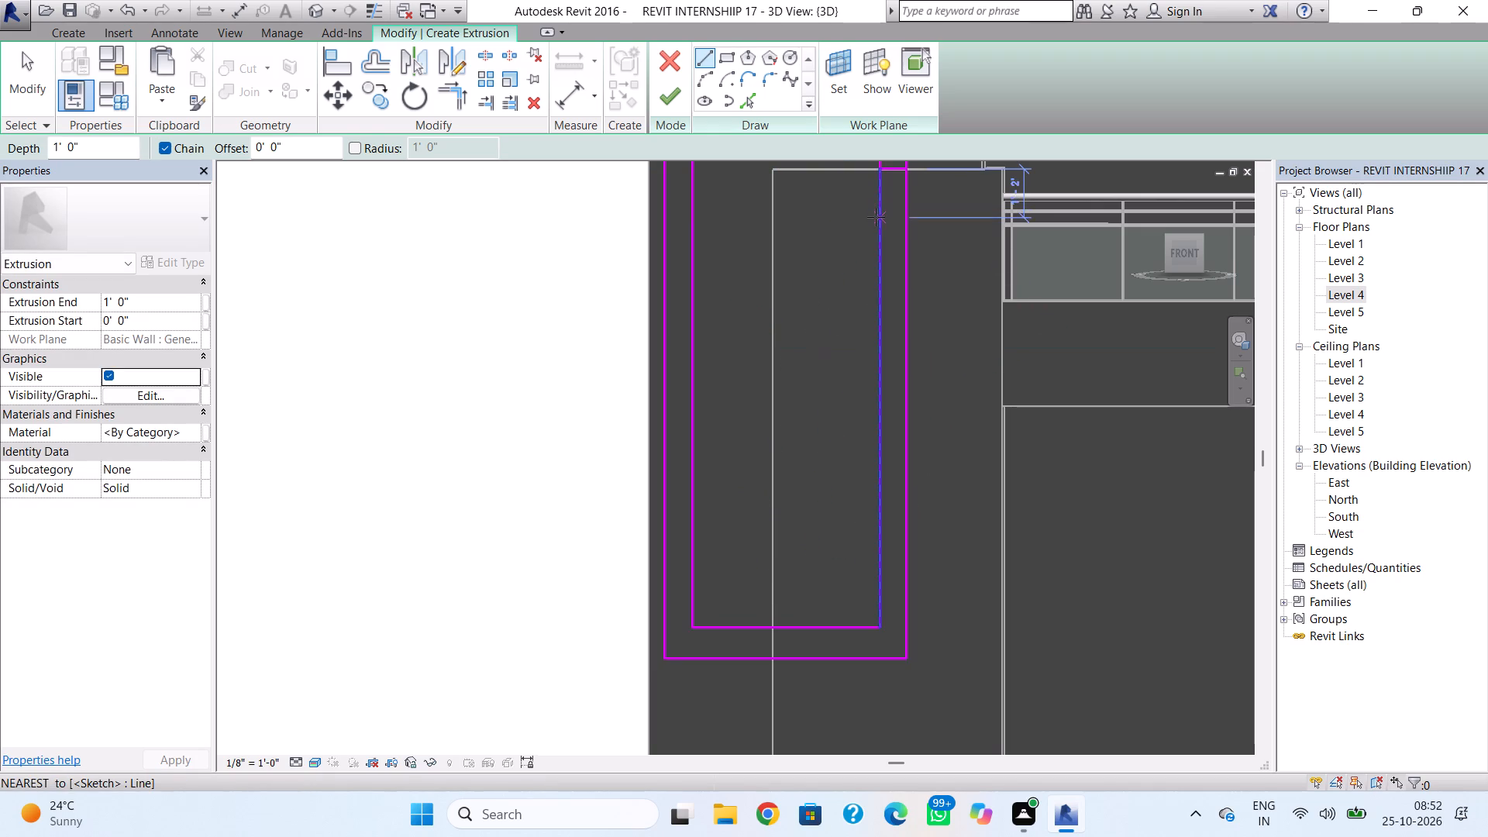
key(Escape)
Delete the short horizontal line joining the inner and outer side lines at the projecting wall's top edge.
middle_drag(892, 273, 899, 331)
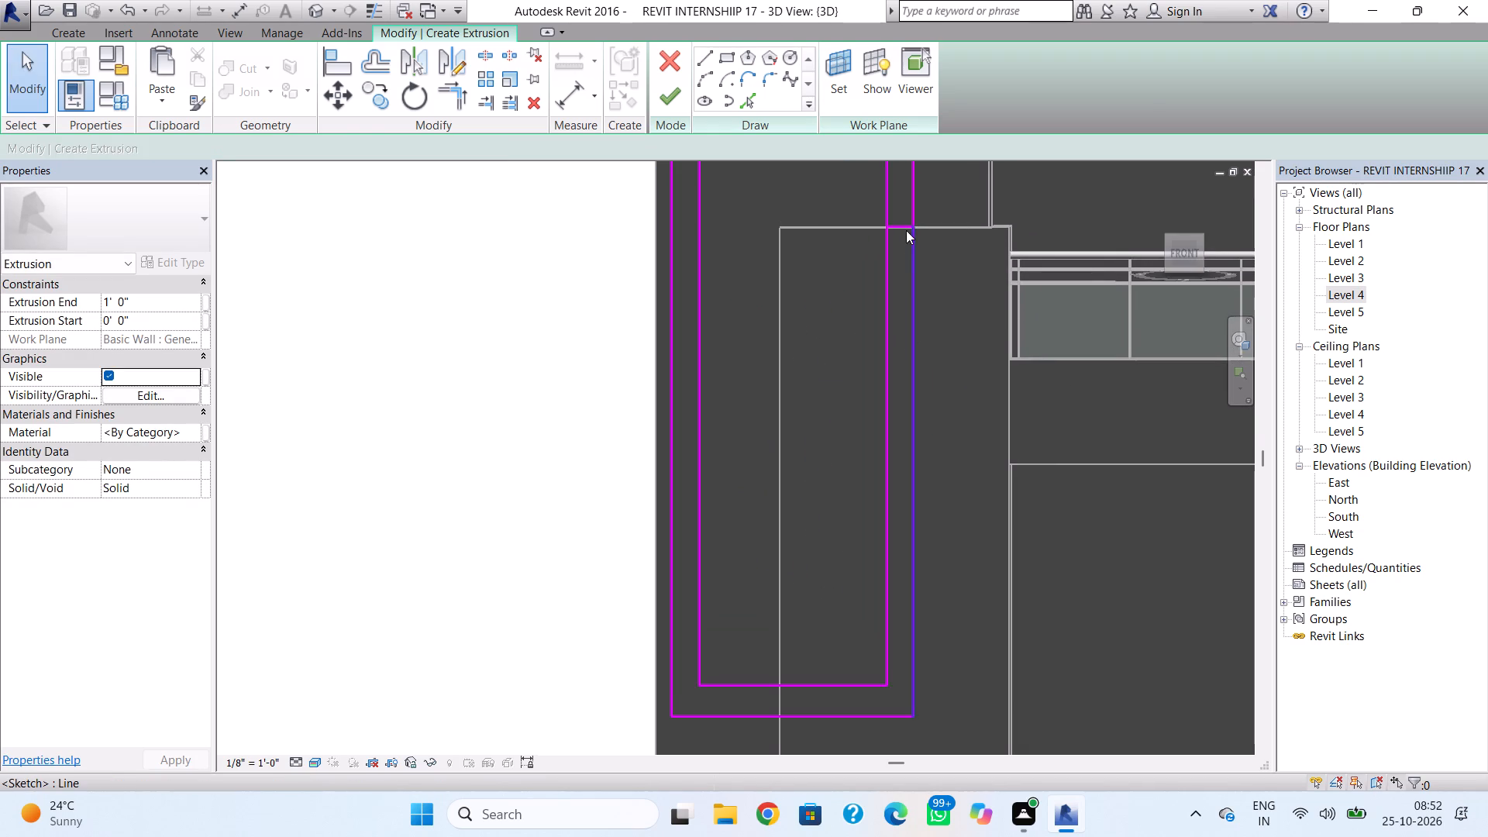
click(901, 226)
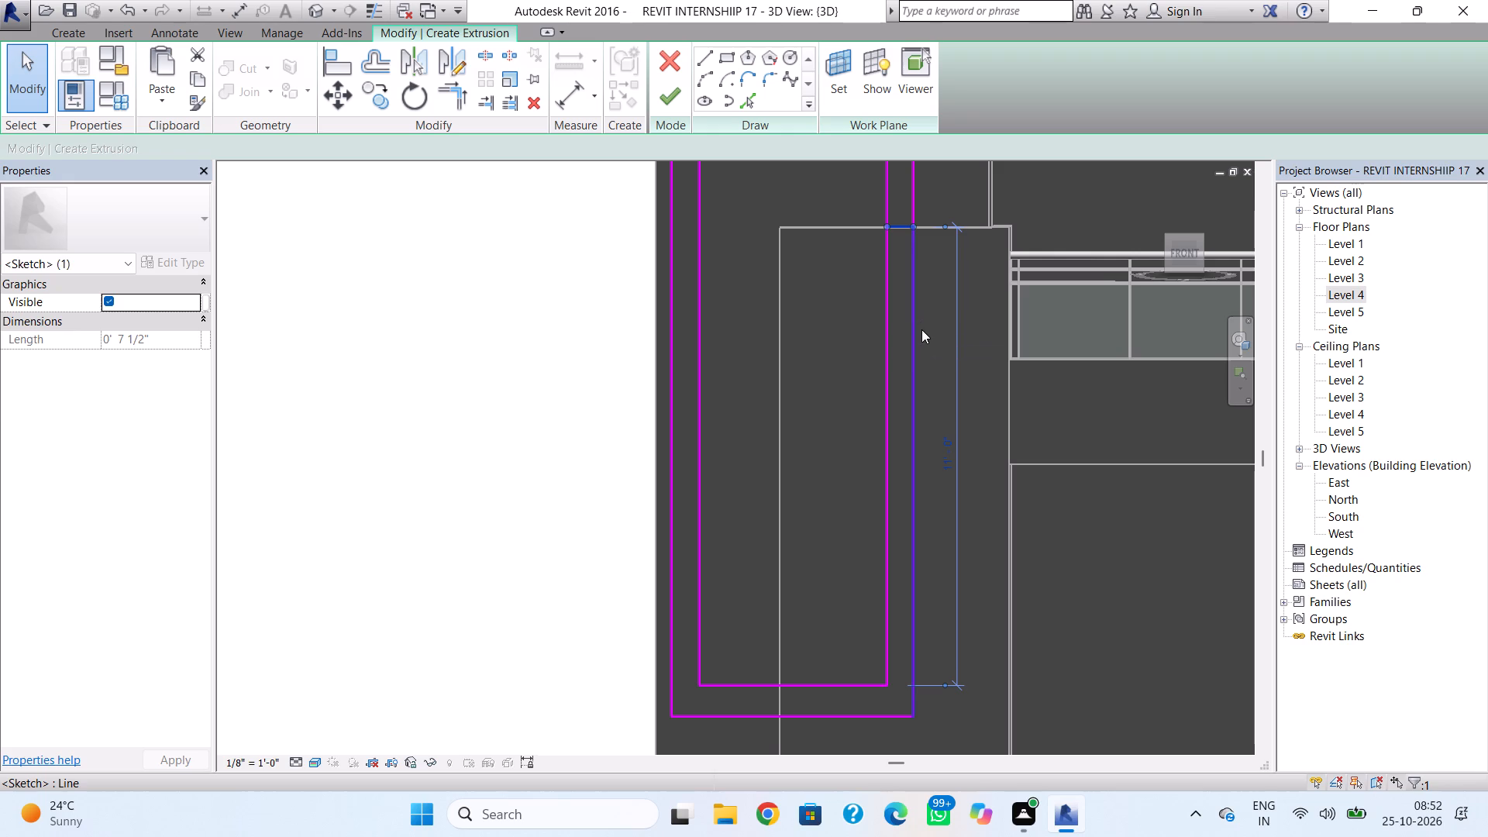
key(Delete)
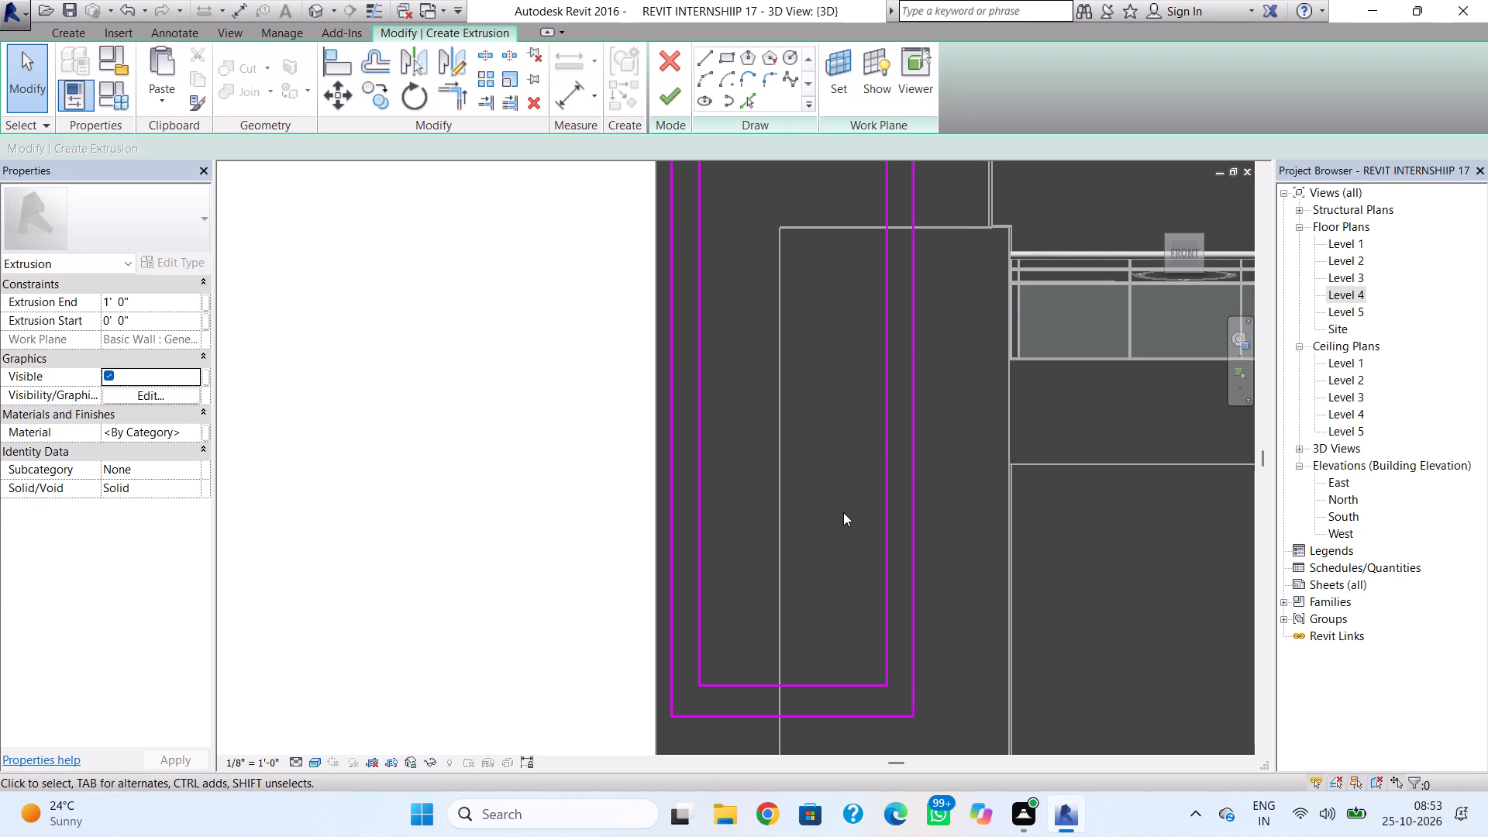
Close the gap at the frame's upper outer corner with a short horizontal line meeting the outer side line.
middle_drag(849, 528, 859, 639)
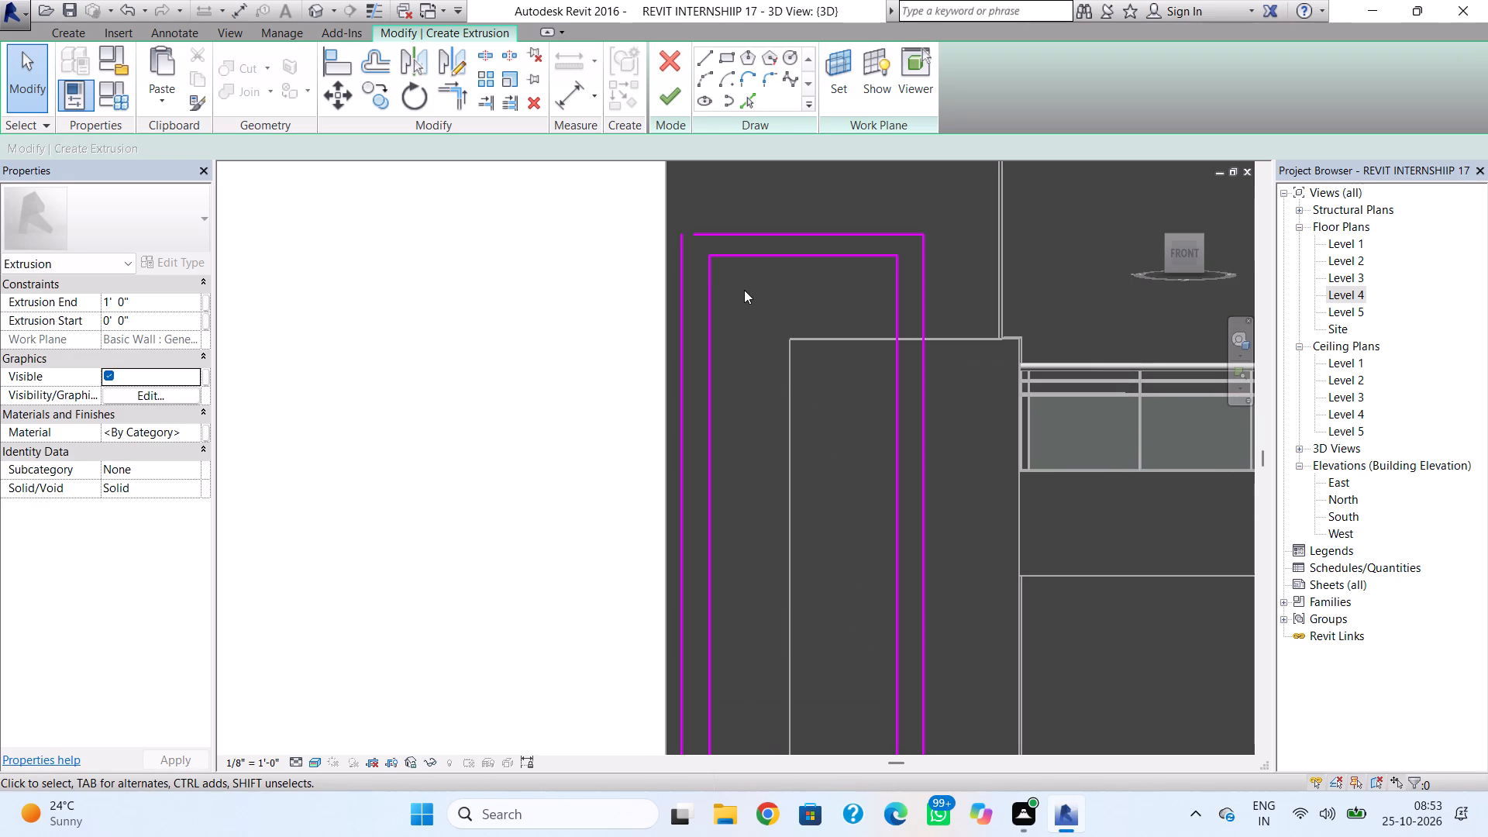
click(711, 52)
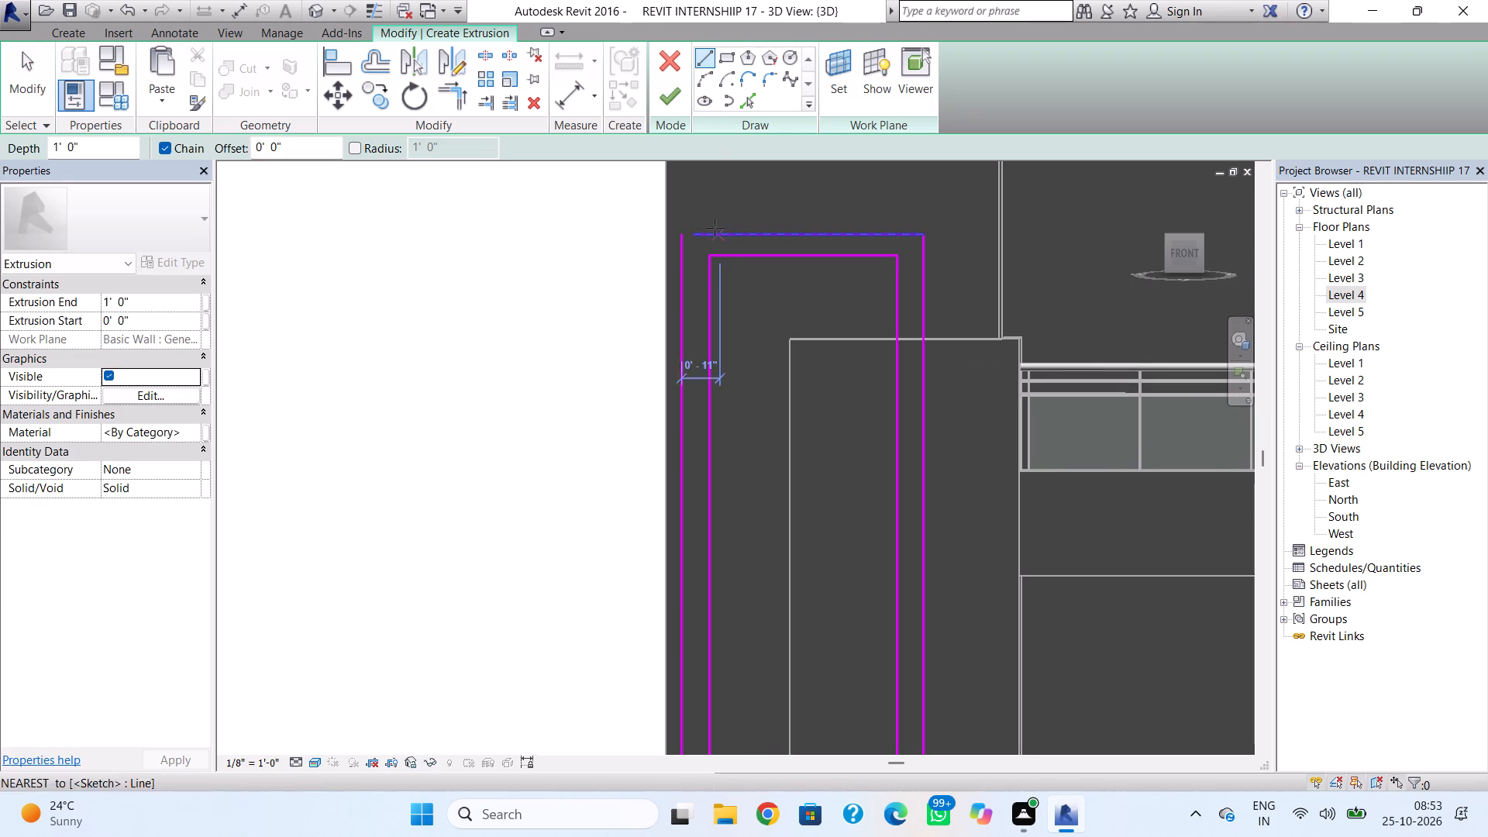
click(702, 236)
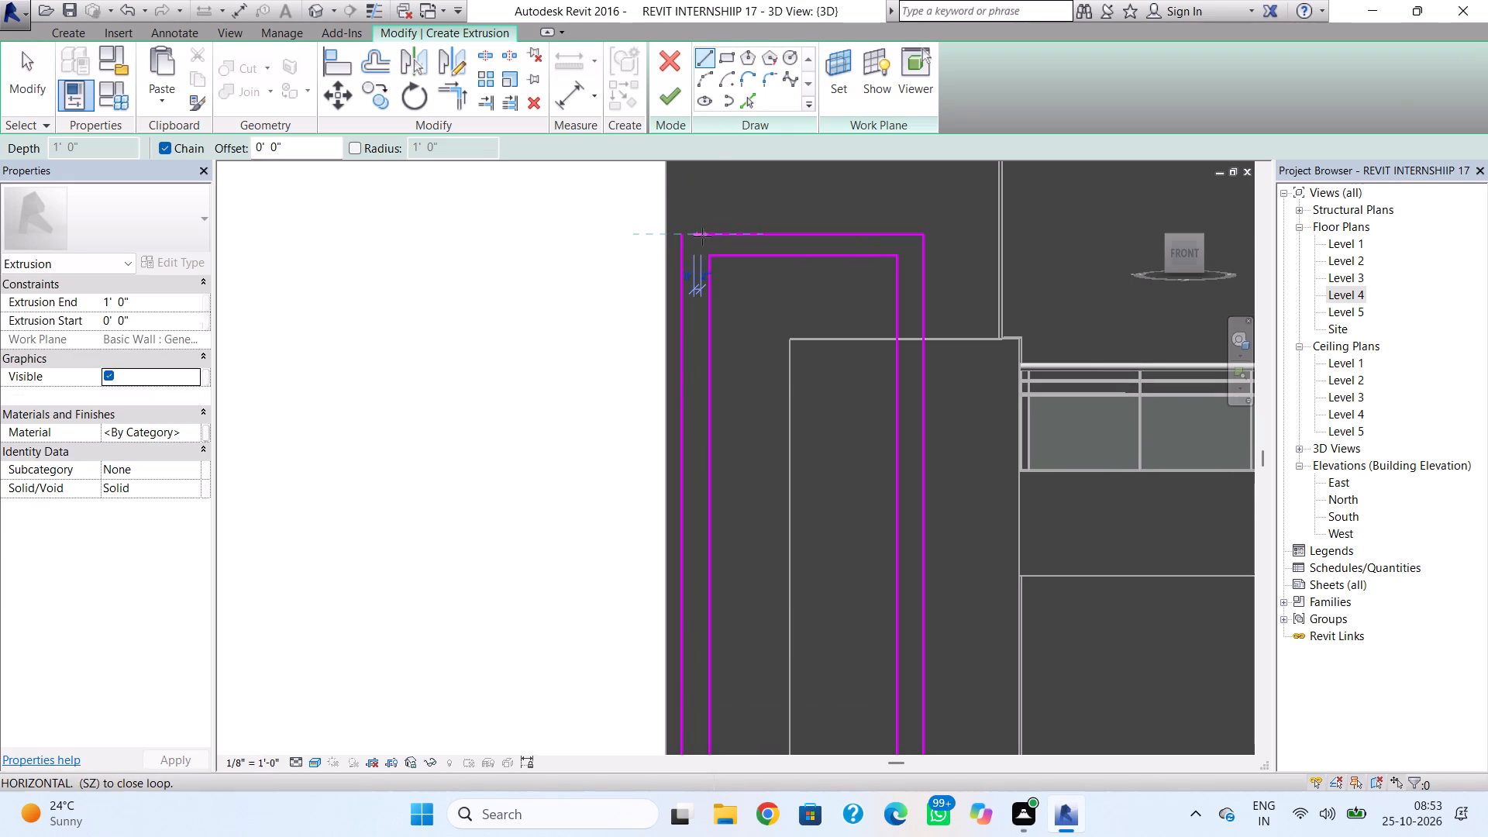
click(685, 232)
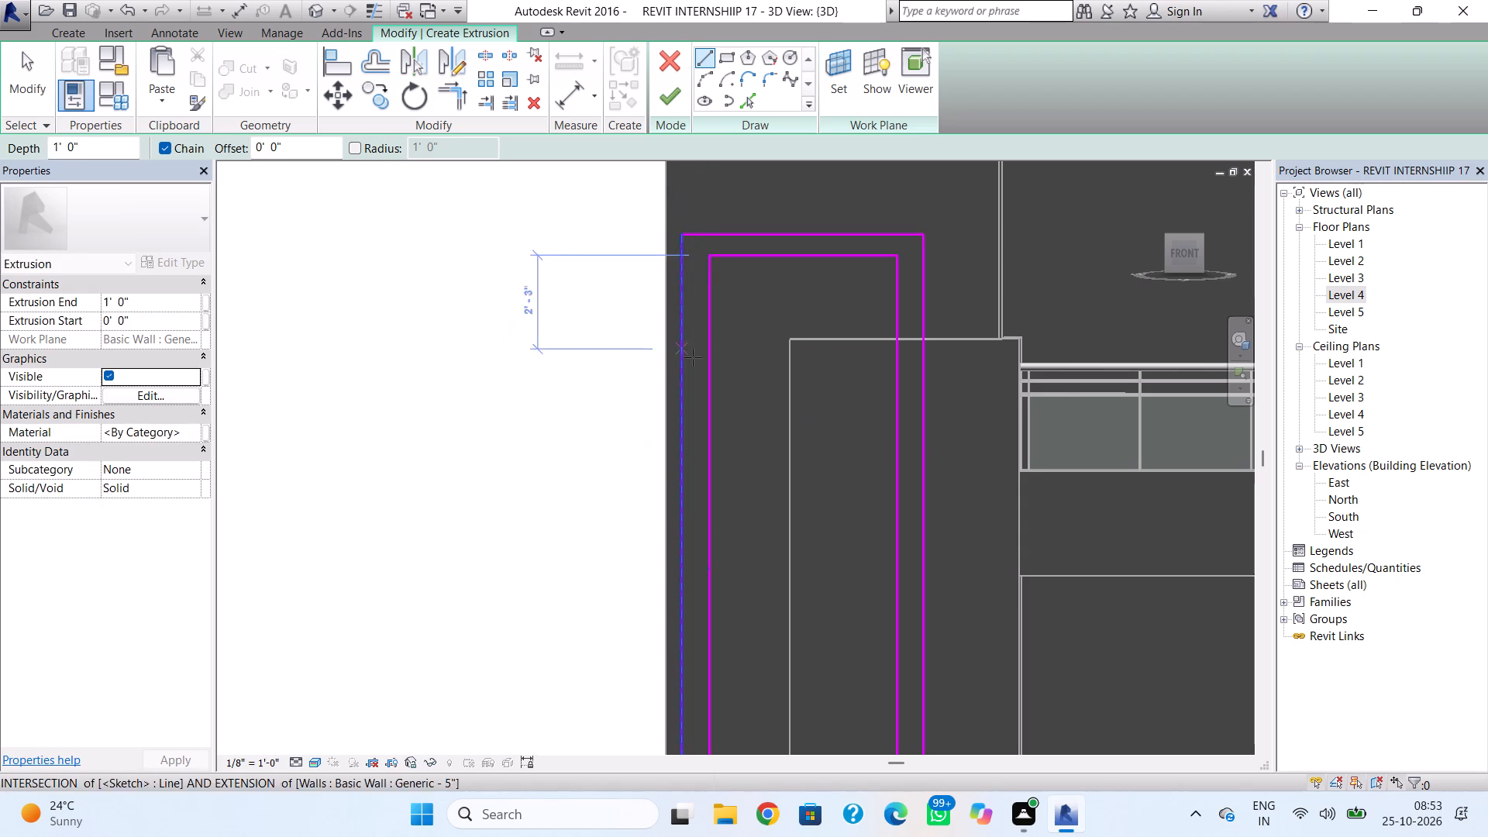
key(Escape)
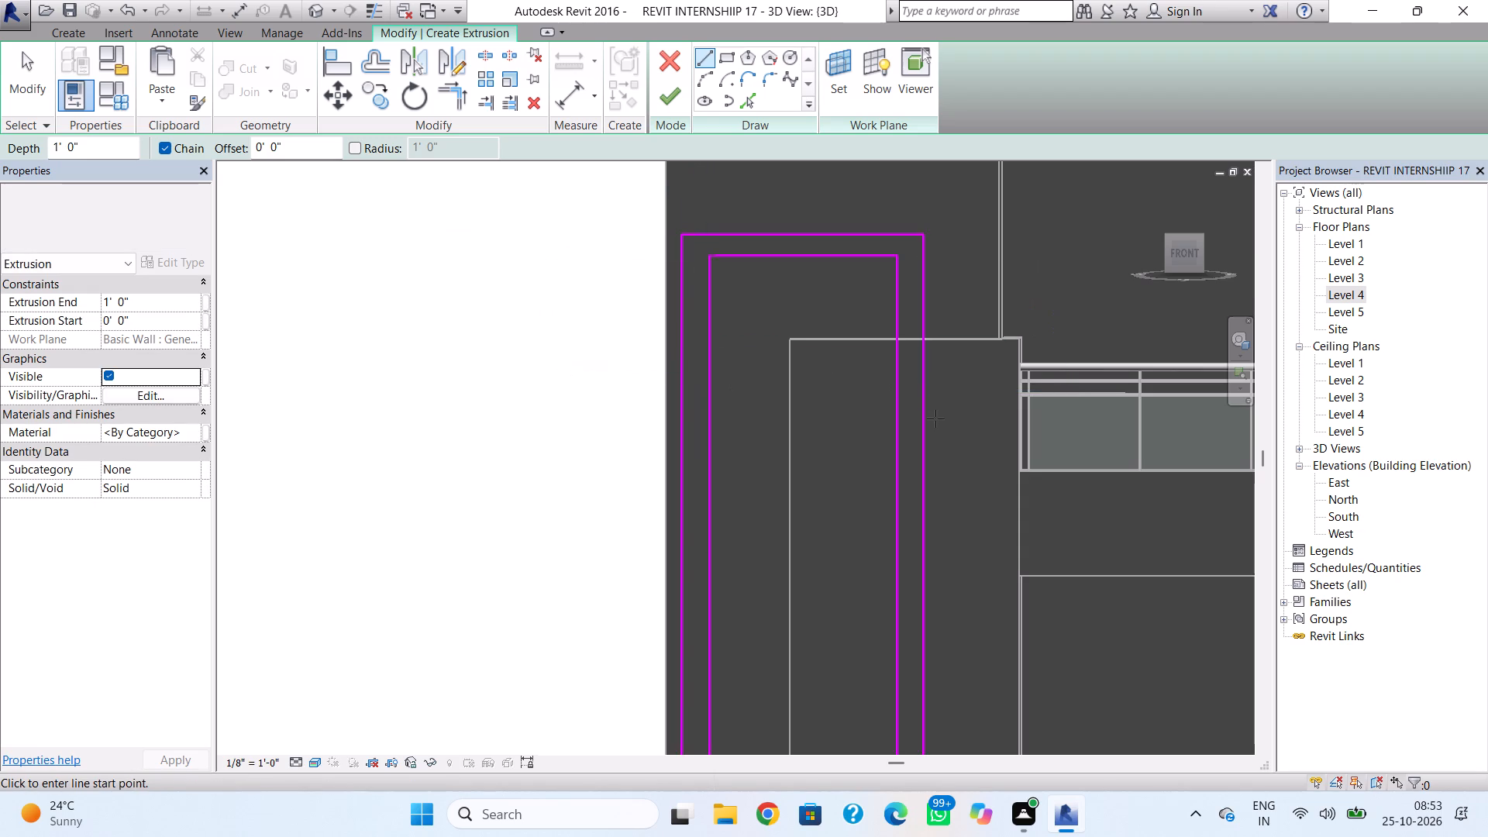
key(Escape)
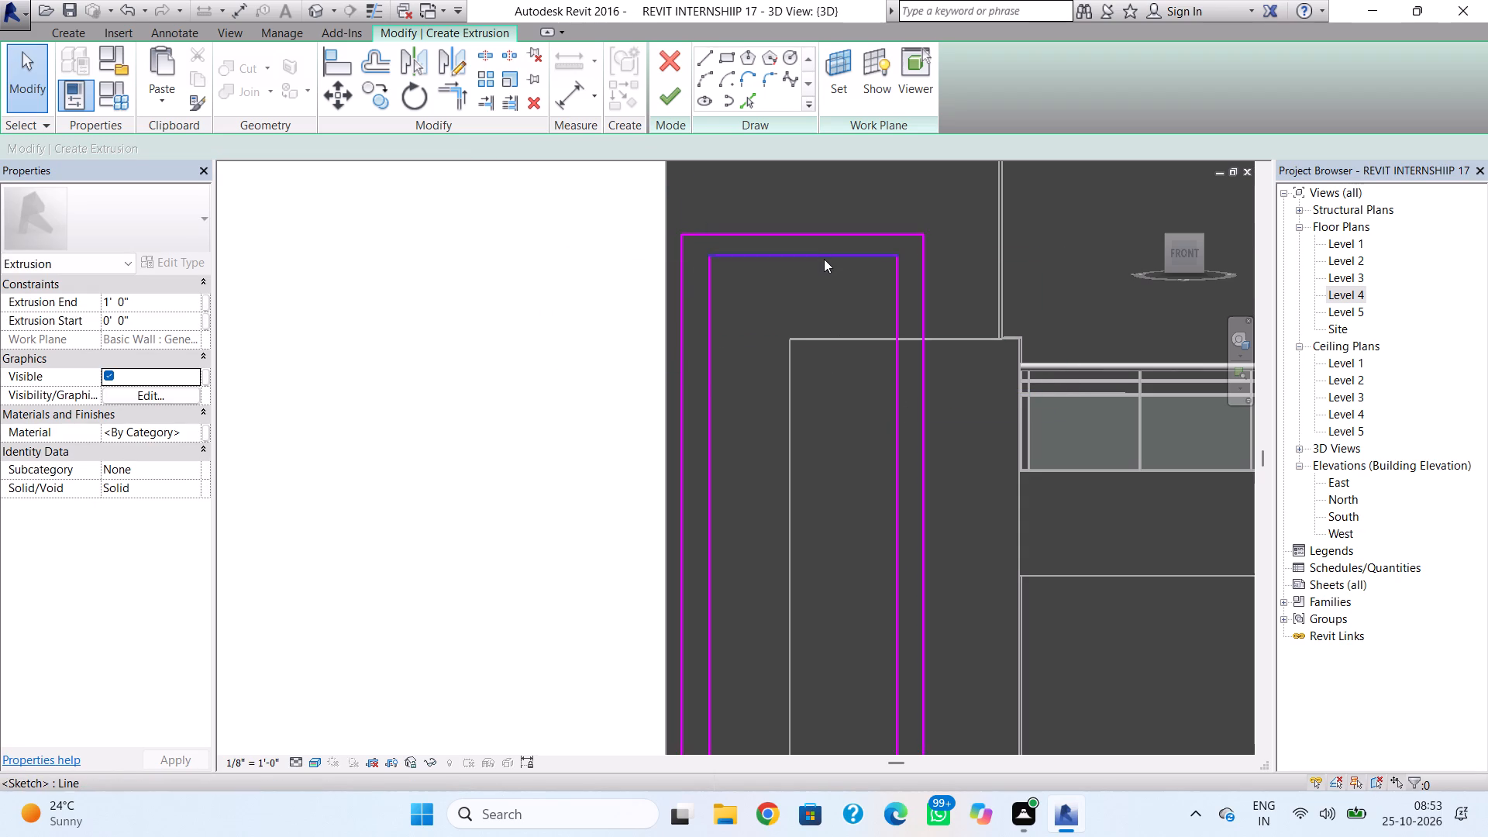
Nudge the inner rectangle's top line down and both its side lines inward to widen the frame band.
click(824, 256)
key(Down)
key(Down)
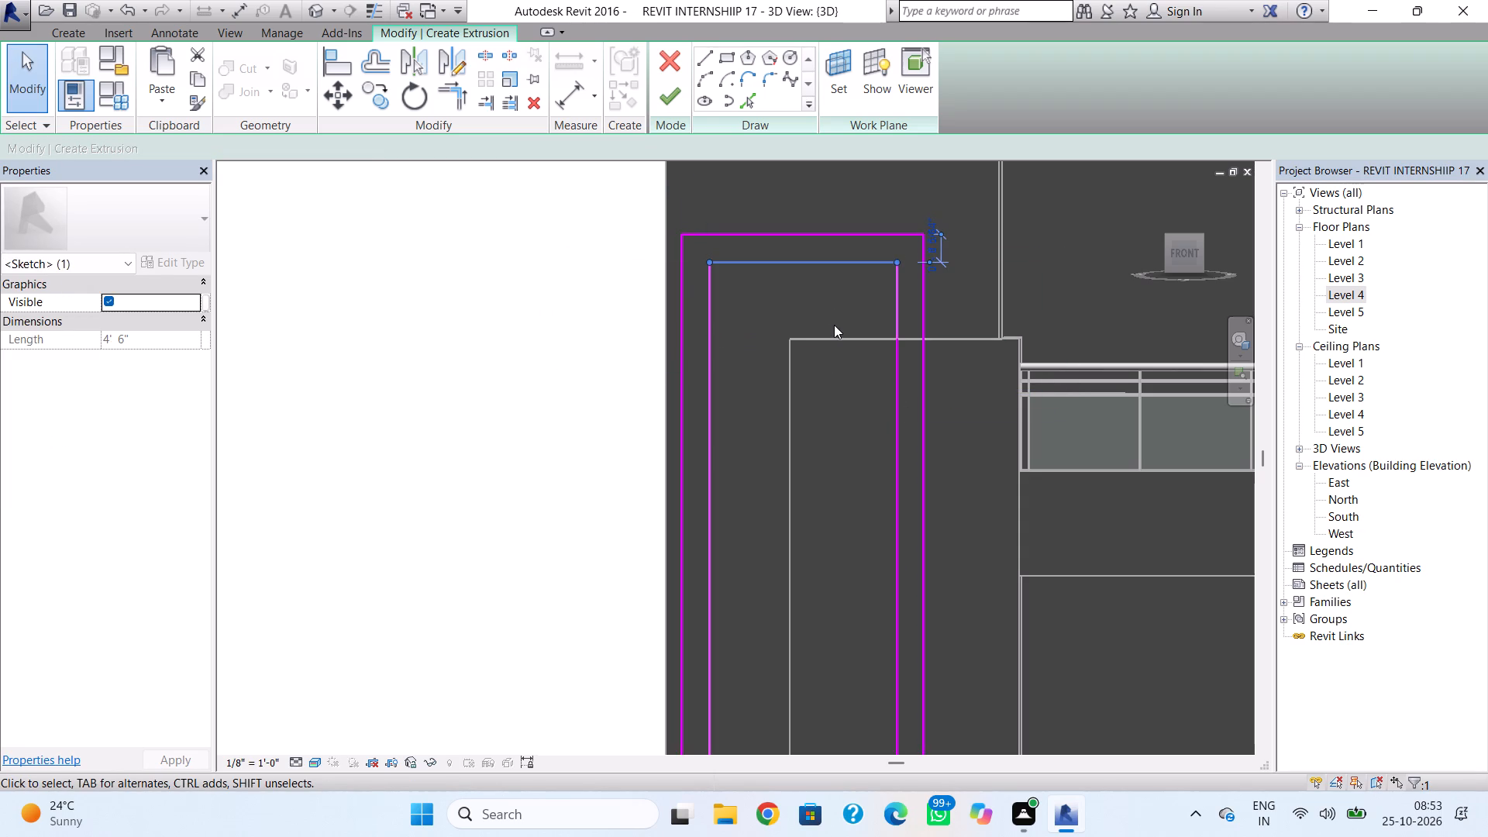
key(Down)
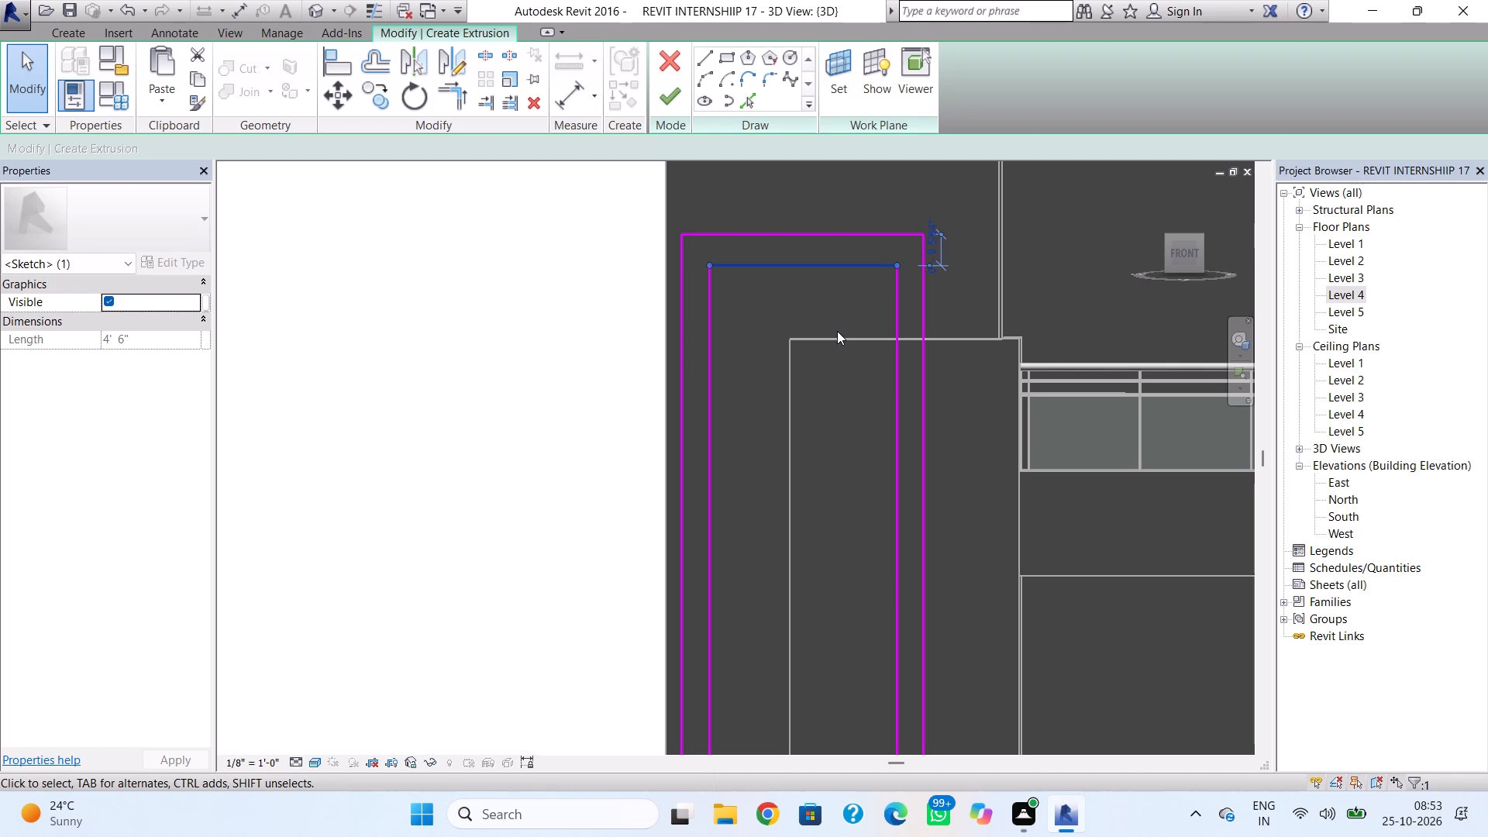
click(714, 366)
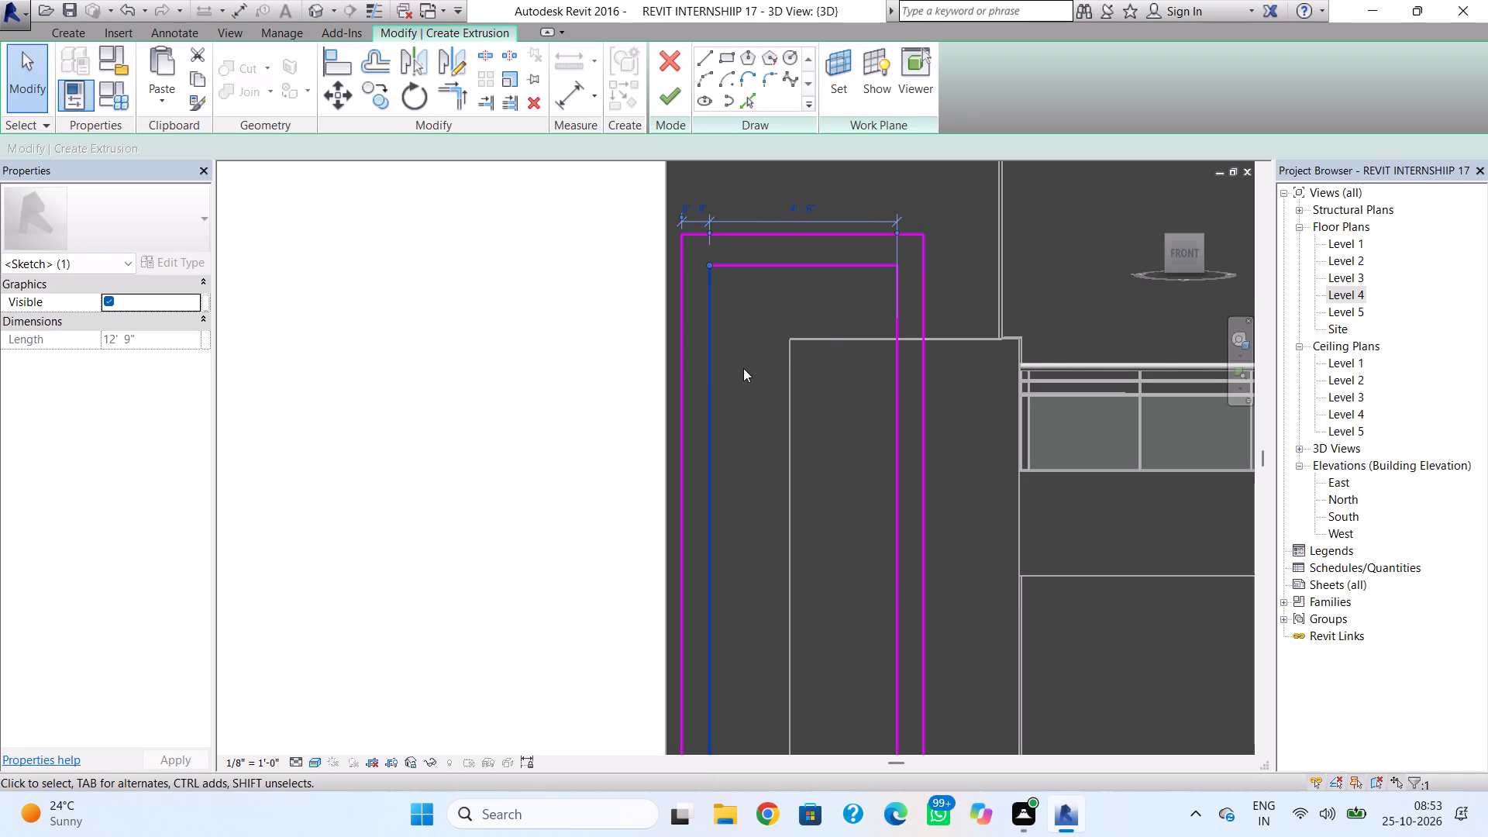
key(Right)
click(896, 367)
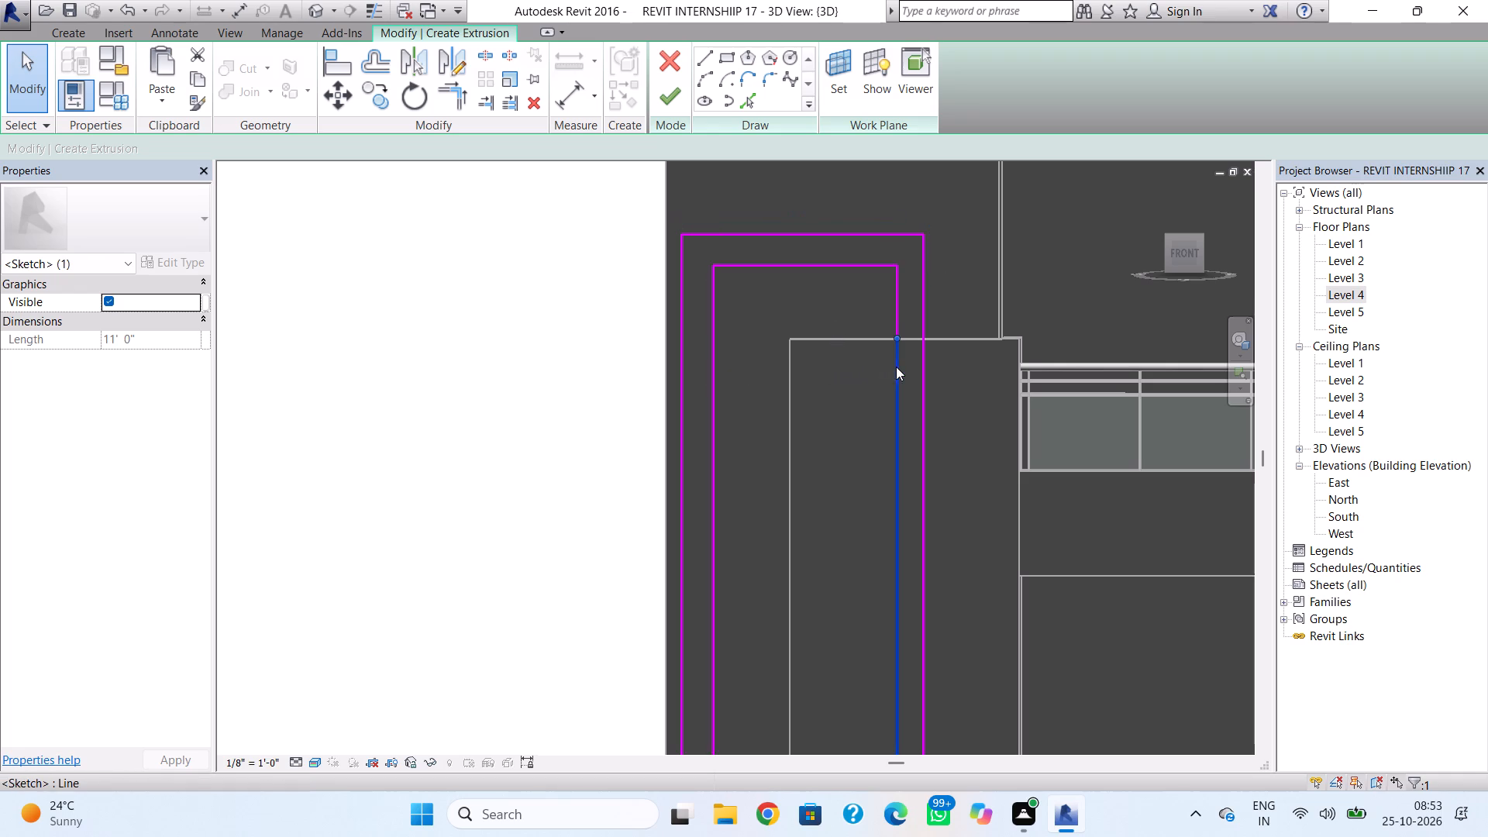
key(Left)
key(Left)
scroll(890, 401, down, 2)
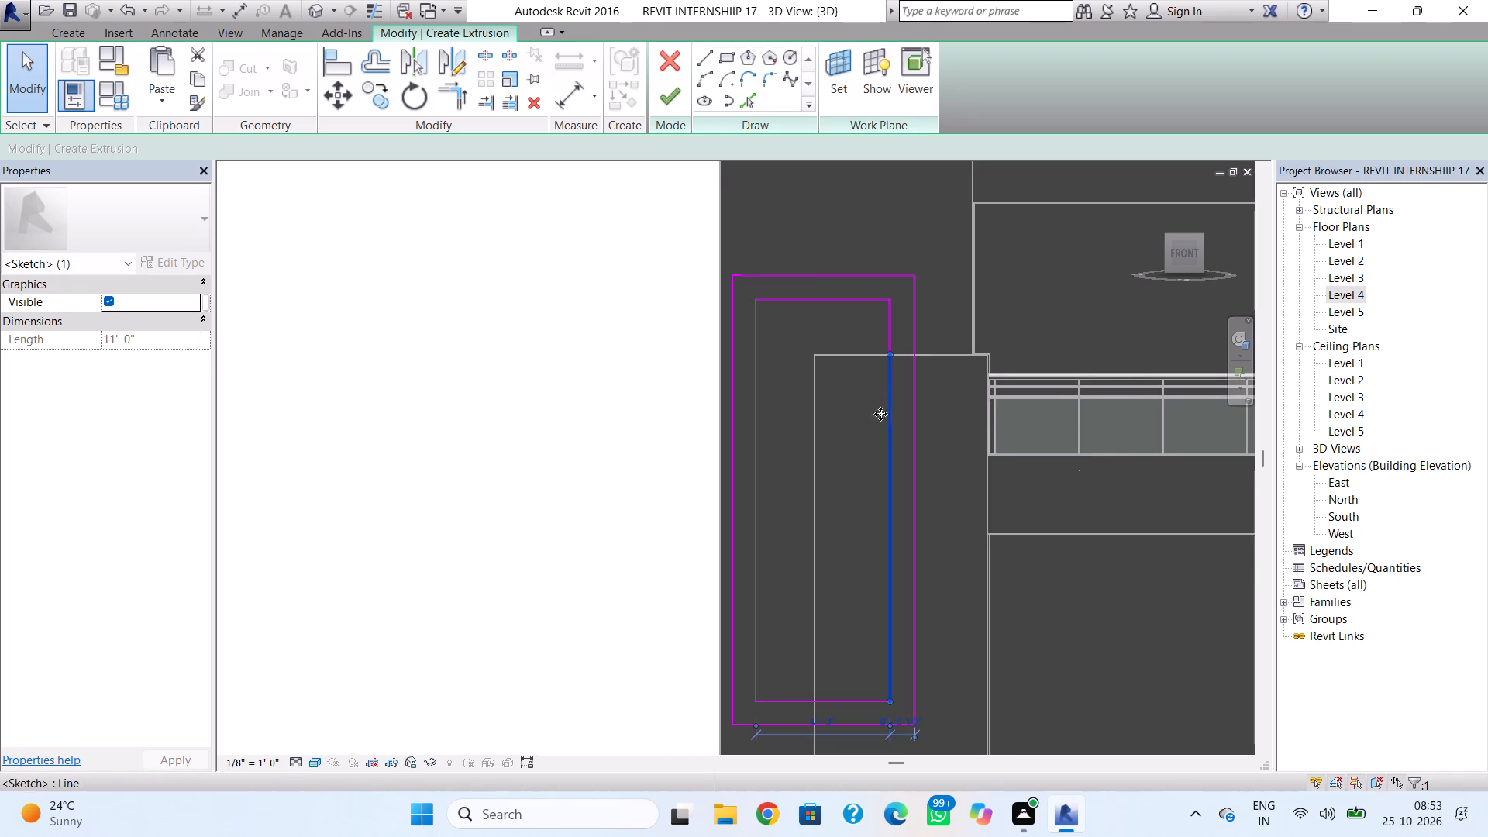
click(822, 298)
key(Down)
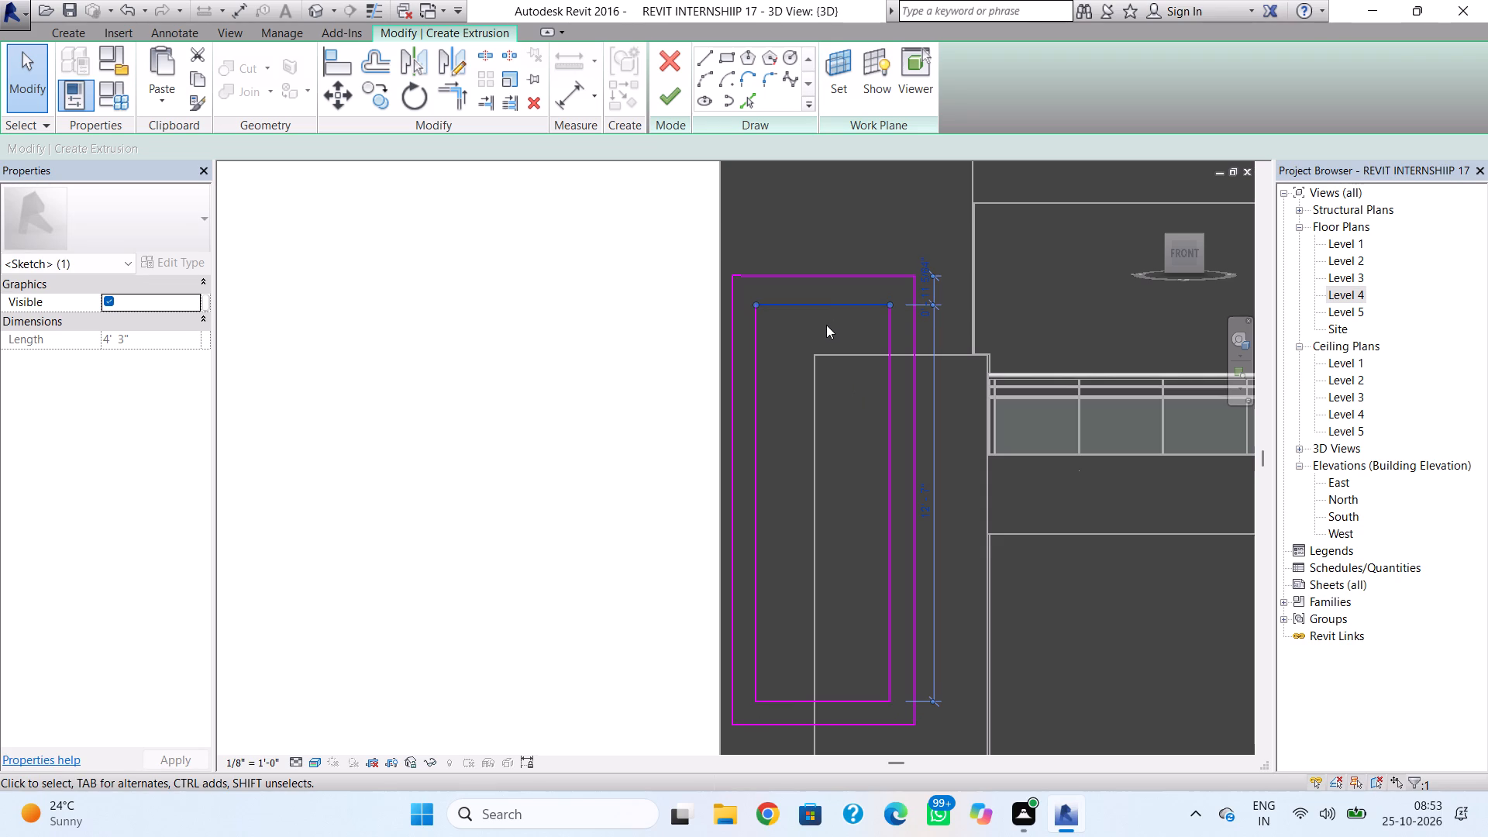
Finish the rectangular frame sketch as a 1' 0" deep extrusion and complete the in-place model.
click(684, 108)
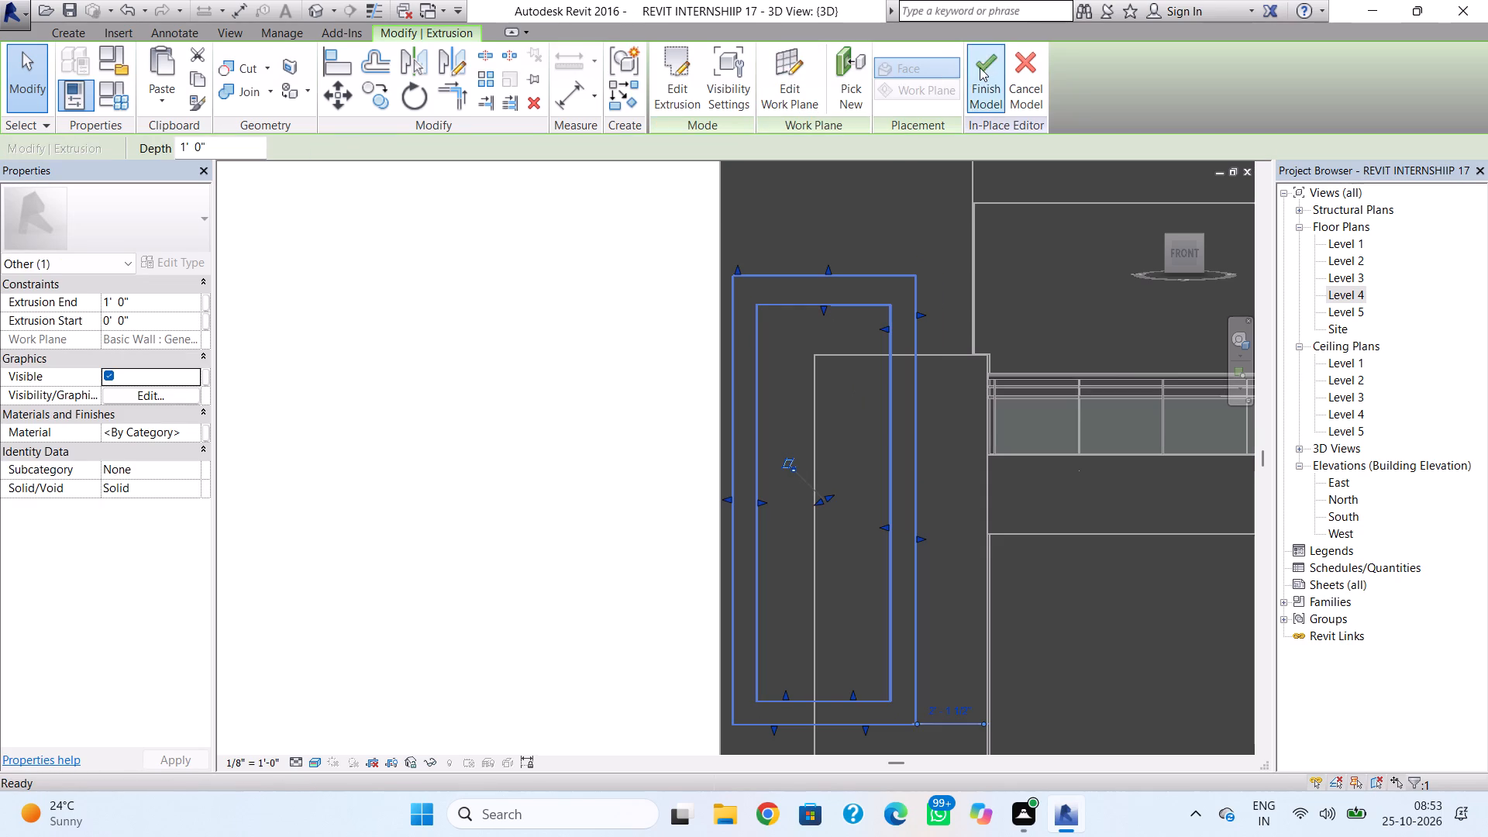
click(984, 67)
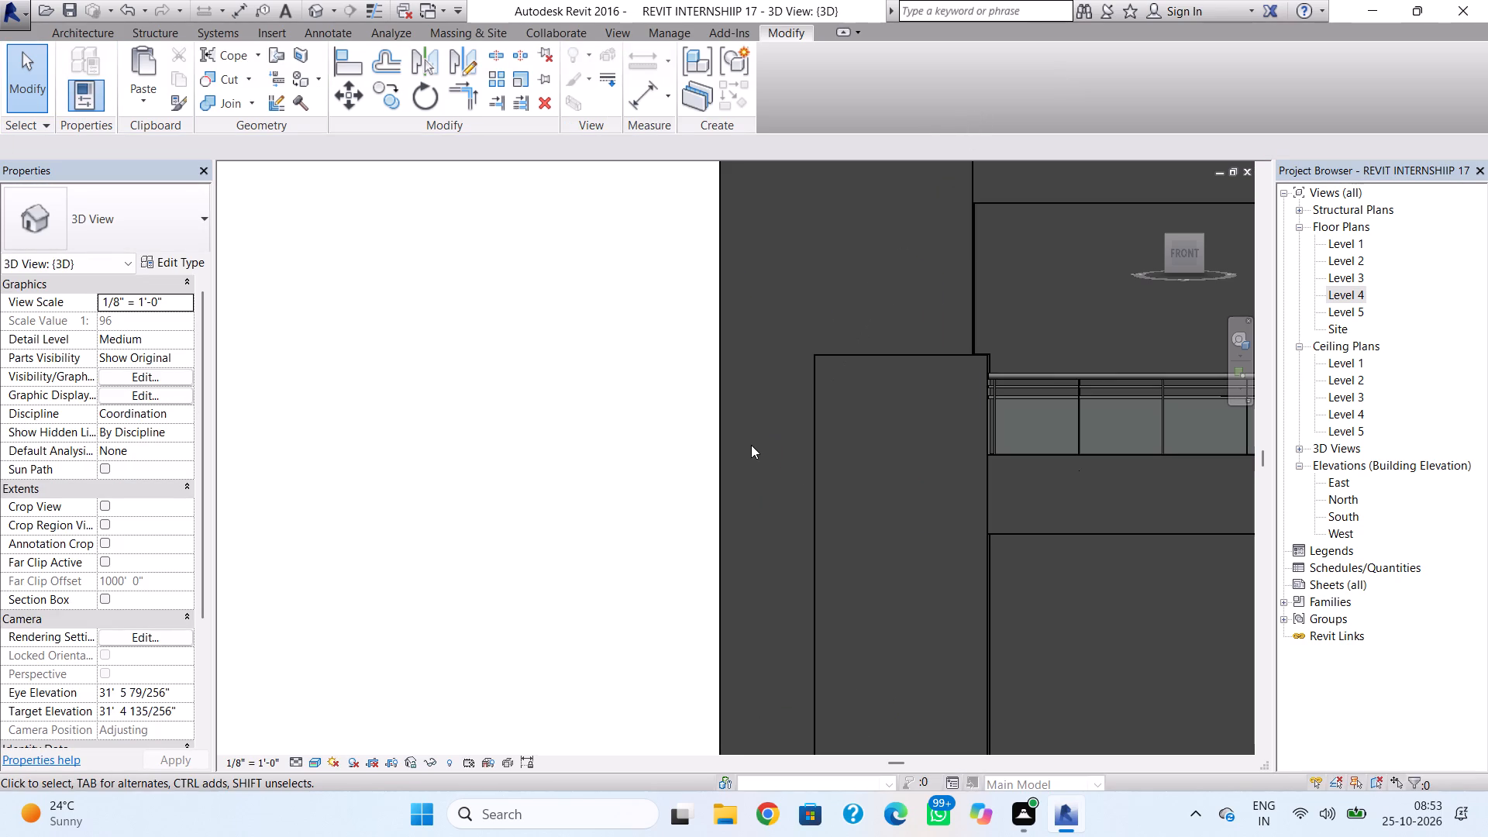
Examine the tower and projecting wall from several angles to check the frame extrusion on the facade.
shift+right_drag(755, 448, 857, 539)
shift+right_click(848, 536)
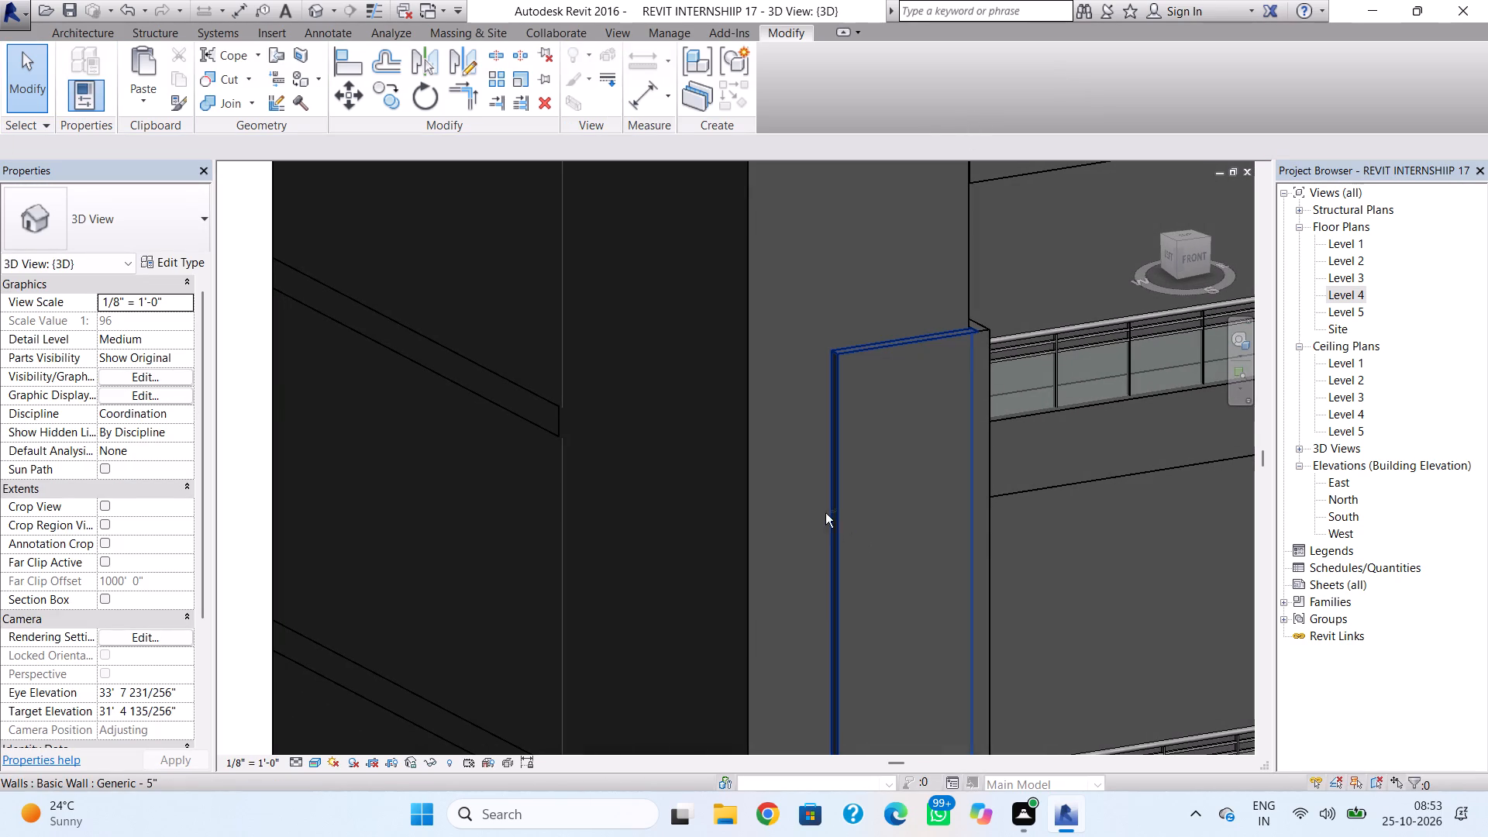
scroll(842, 301, down, 1)
middle_drag(856, 450, 815, 560)
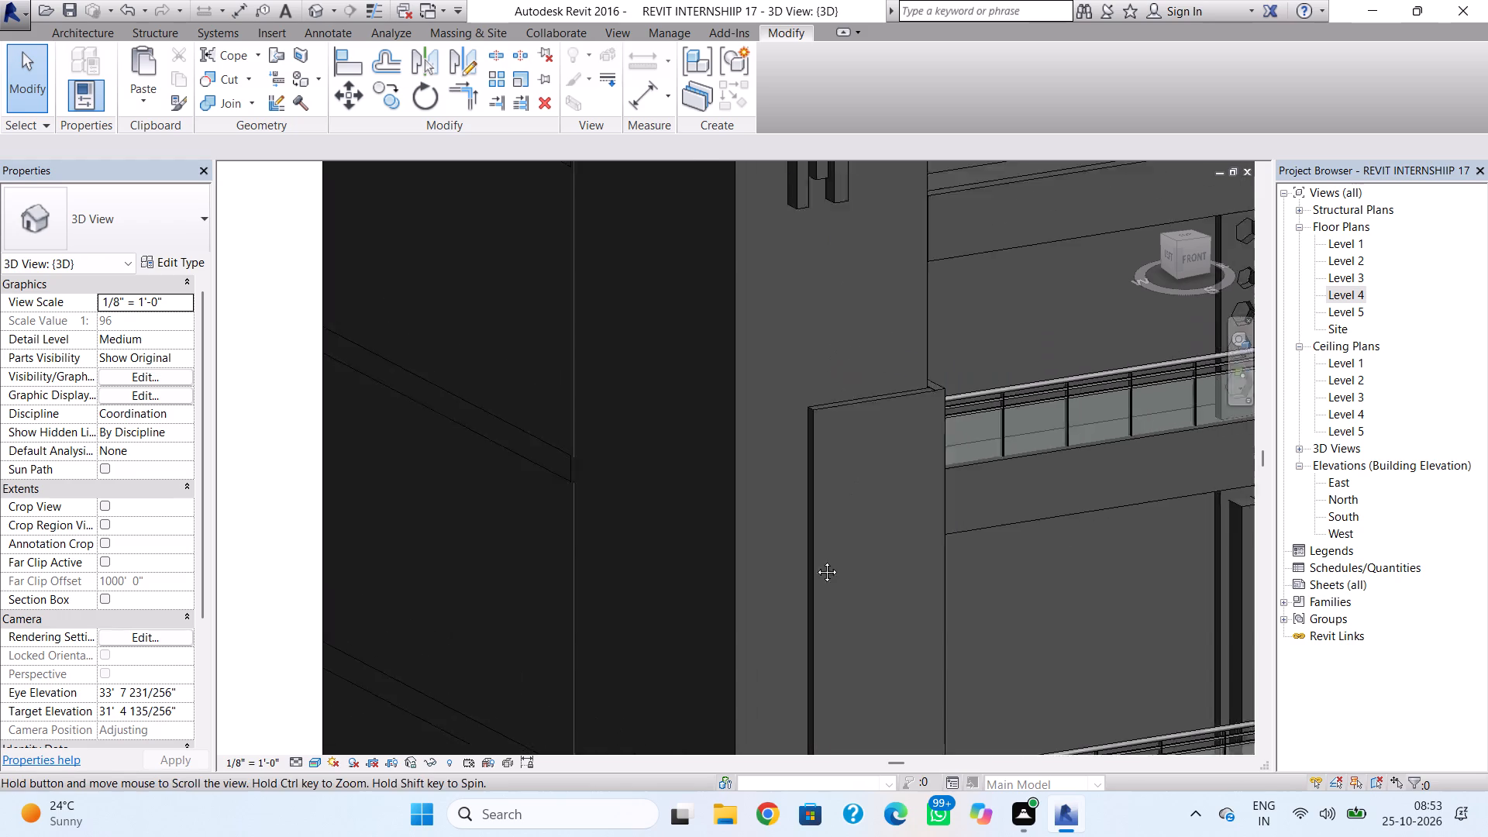
scroll(801, 600, down, 1)
middle_drag(815, 560, 796, 610)
scroll(783, 501, down, 3)
right_drag(735, 518, 870, 520)
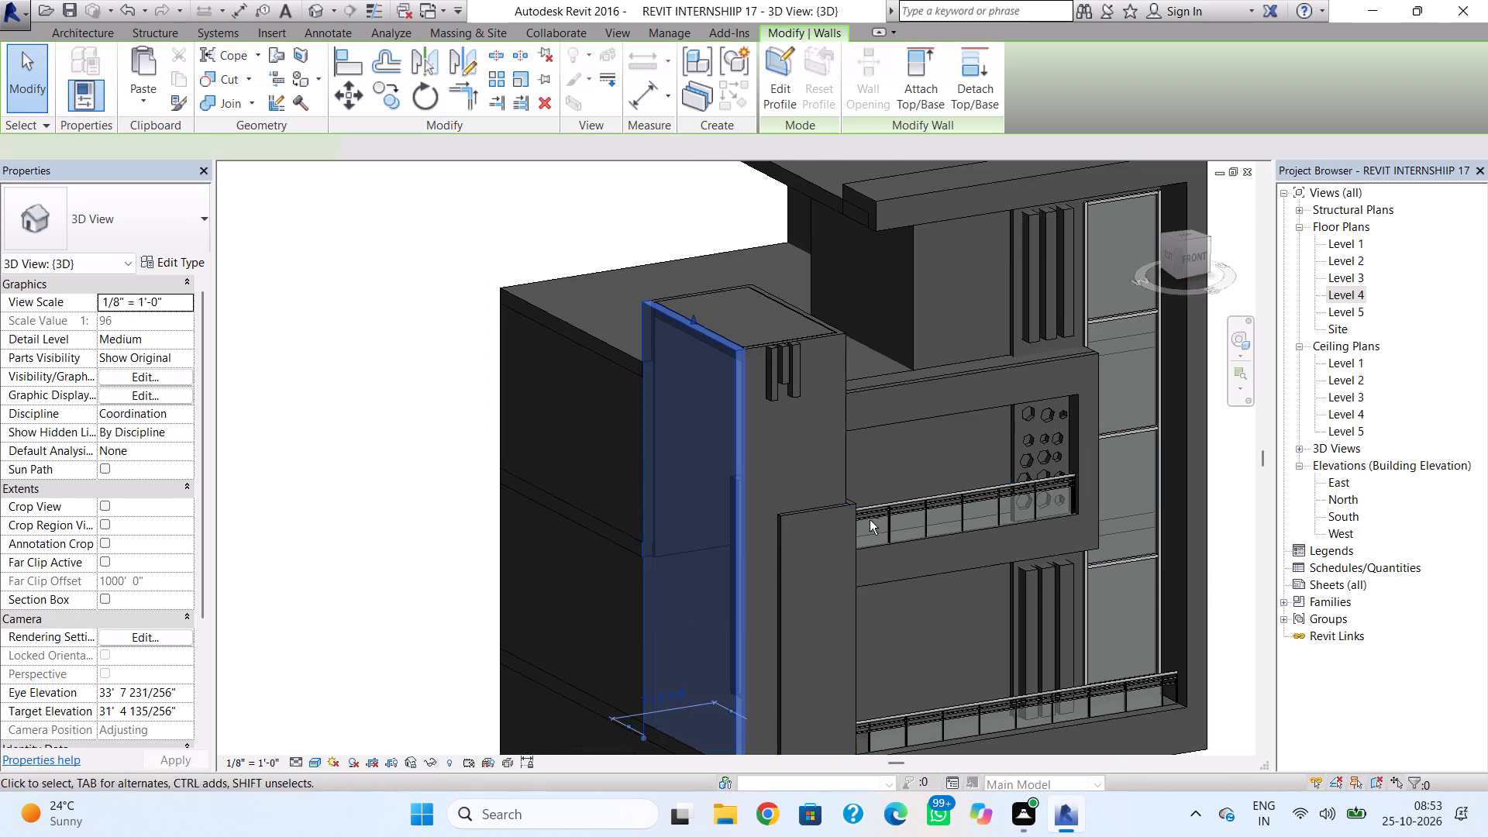
right_drag(870, 520, 908, 529)
key(Escape)
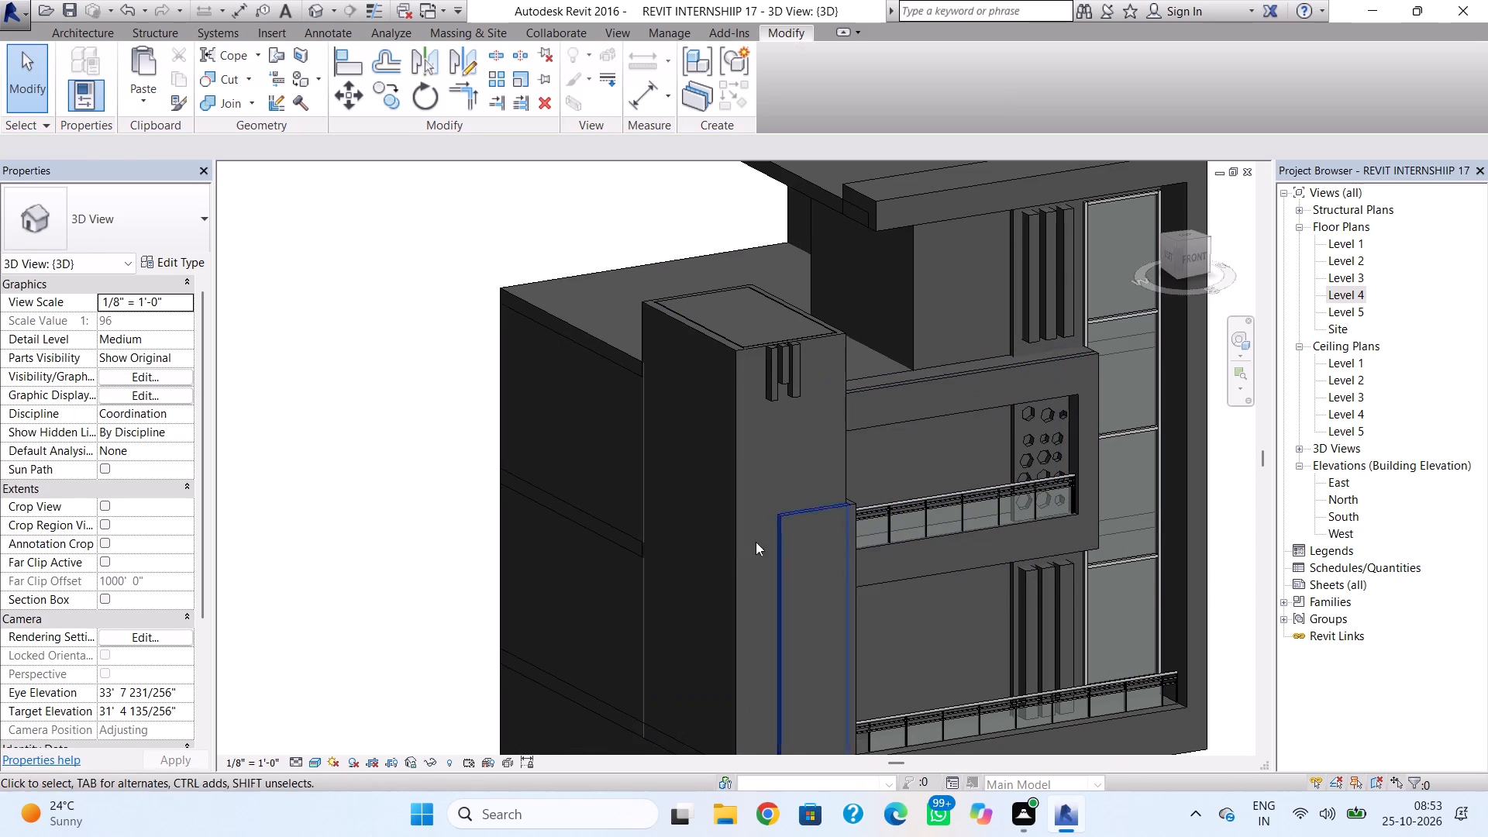
shift+right_drag(591, 539, 846, 565)
middle_drag(794, 549, 900, 286)
scroll(797, 510, down, 1)
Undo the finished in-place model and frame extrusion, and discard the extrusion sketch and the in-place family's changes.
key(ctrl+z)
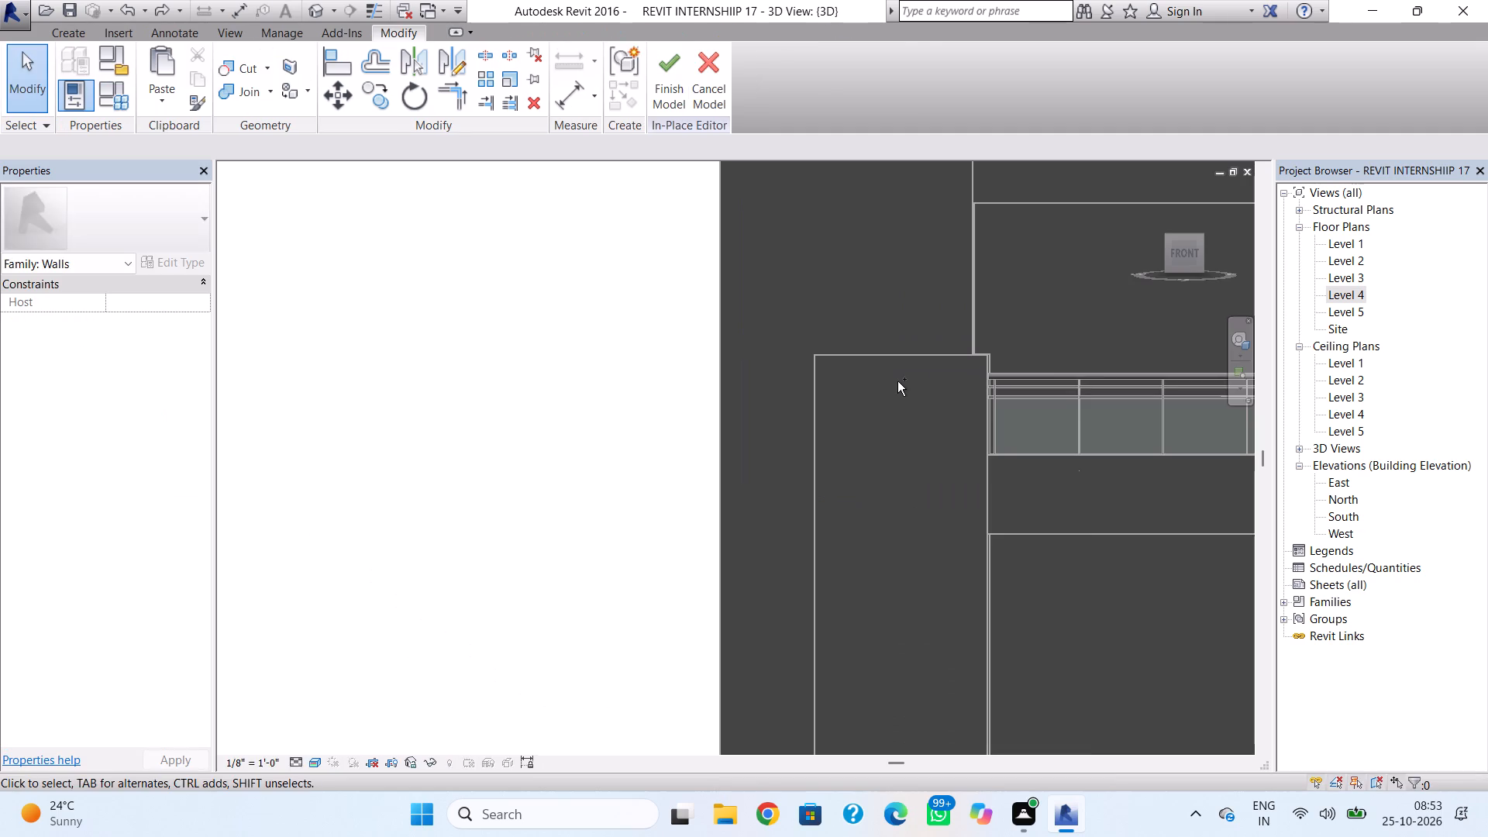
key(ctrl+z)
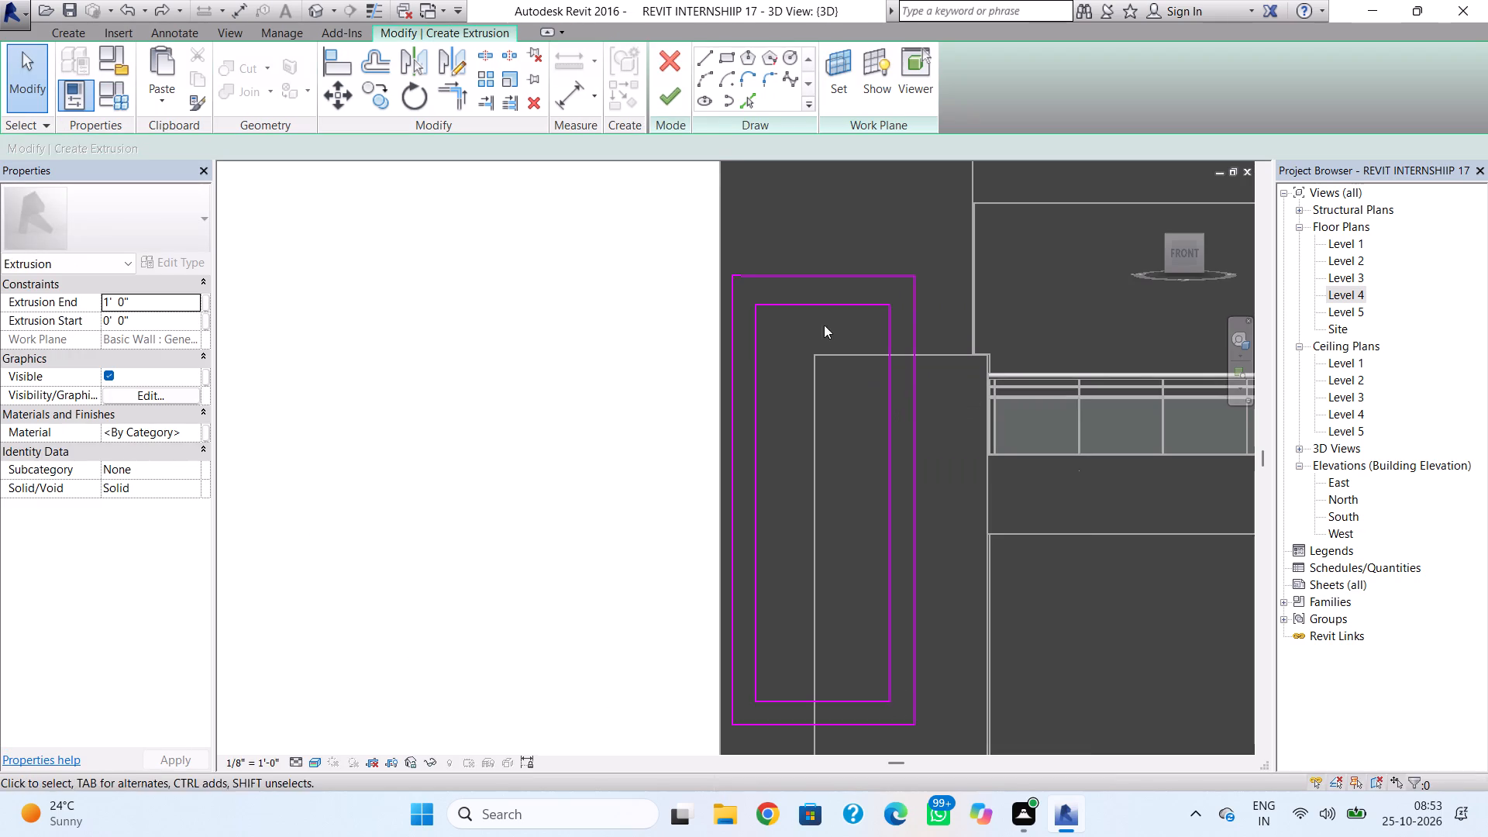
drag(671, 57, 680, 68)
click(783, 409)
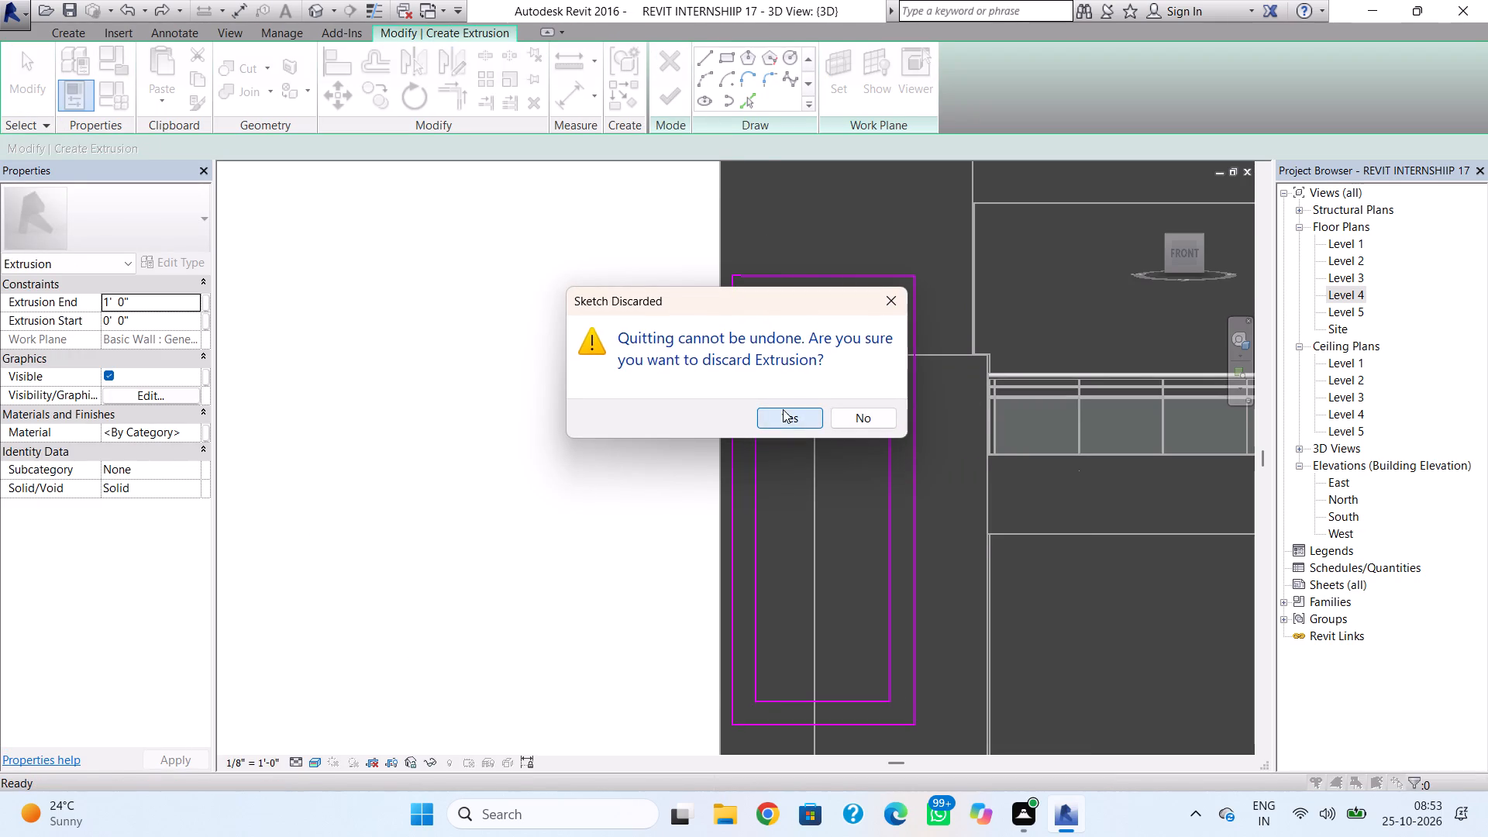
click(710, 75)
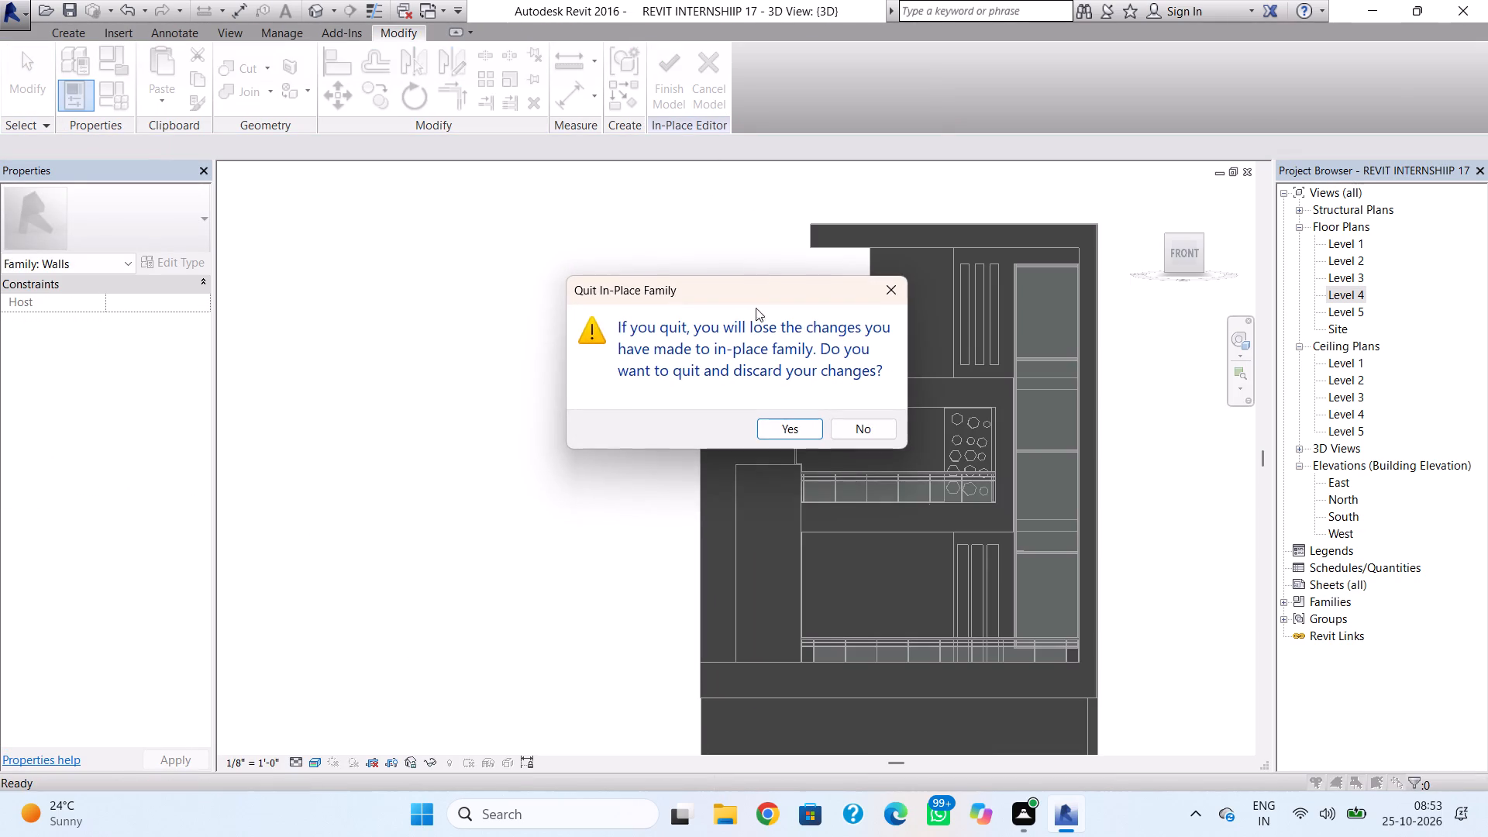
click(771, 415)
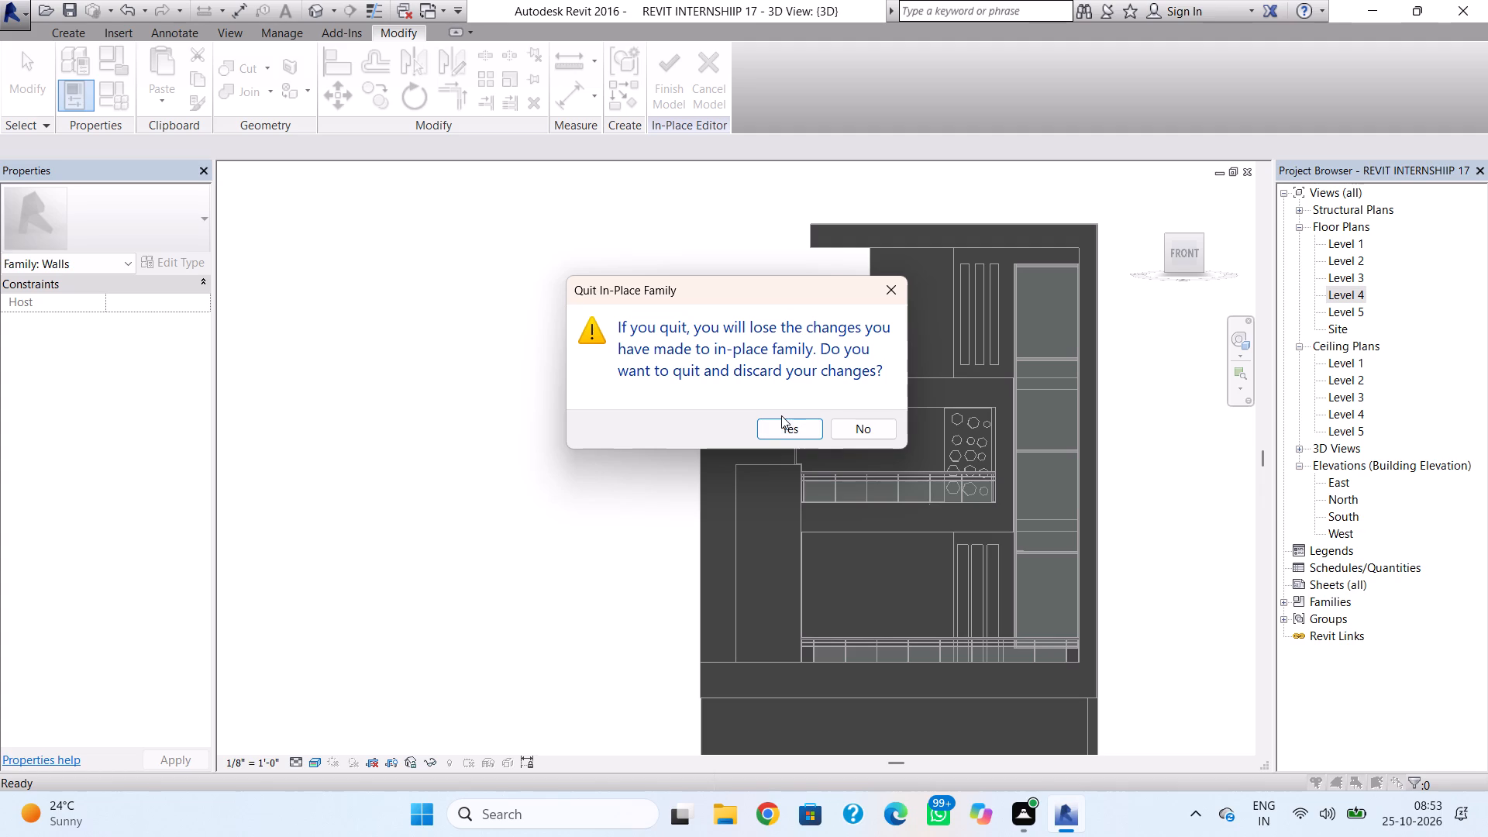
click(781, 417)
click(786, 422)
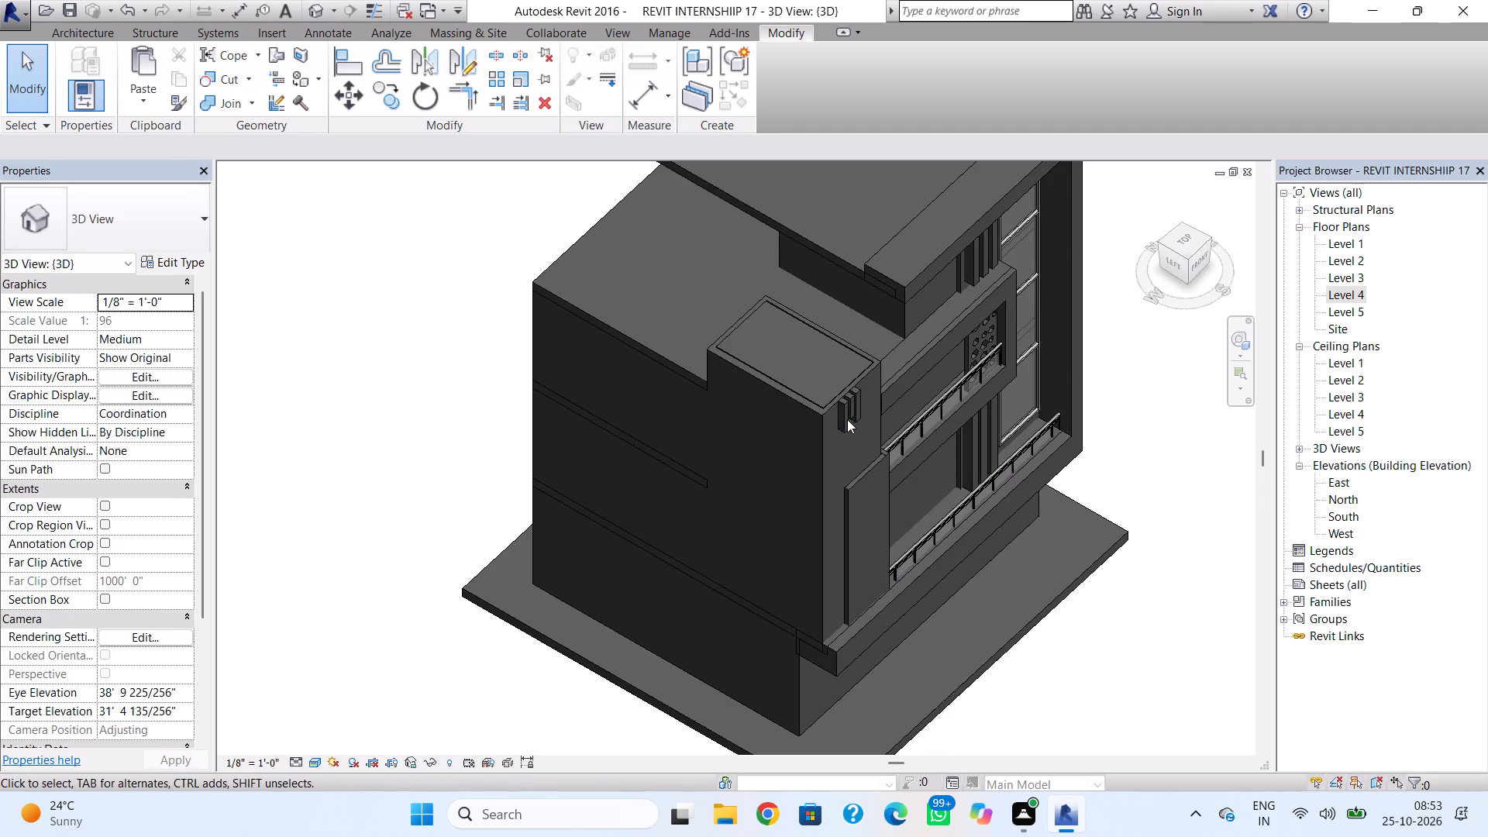
Edit the tower's projecting strips in place and start an extrusion with an outer rectangle about 19' 0" tall on the front face.
click(849, 418)
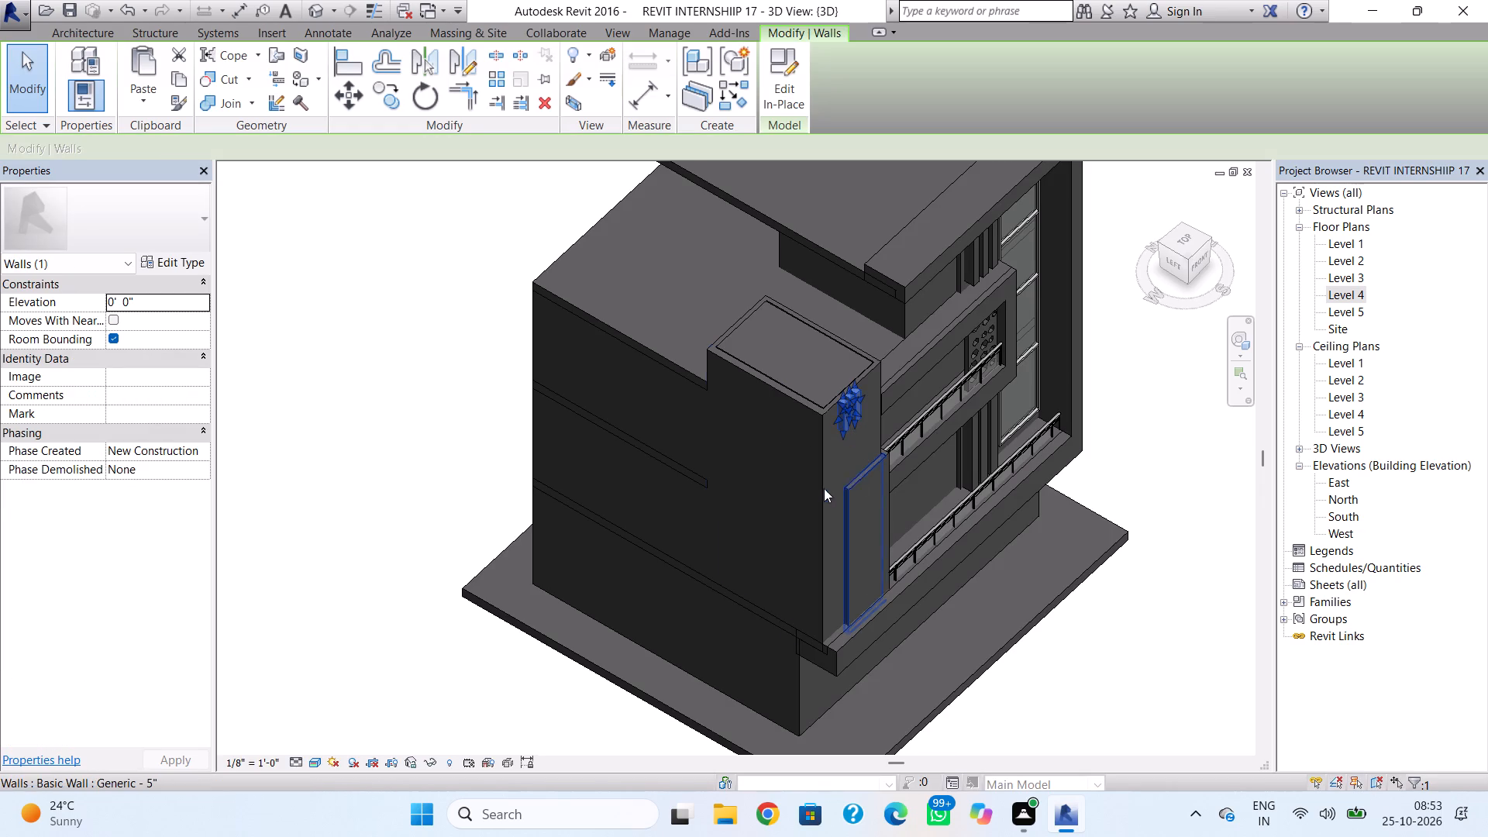
click(803, 77)
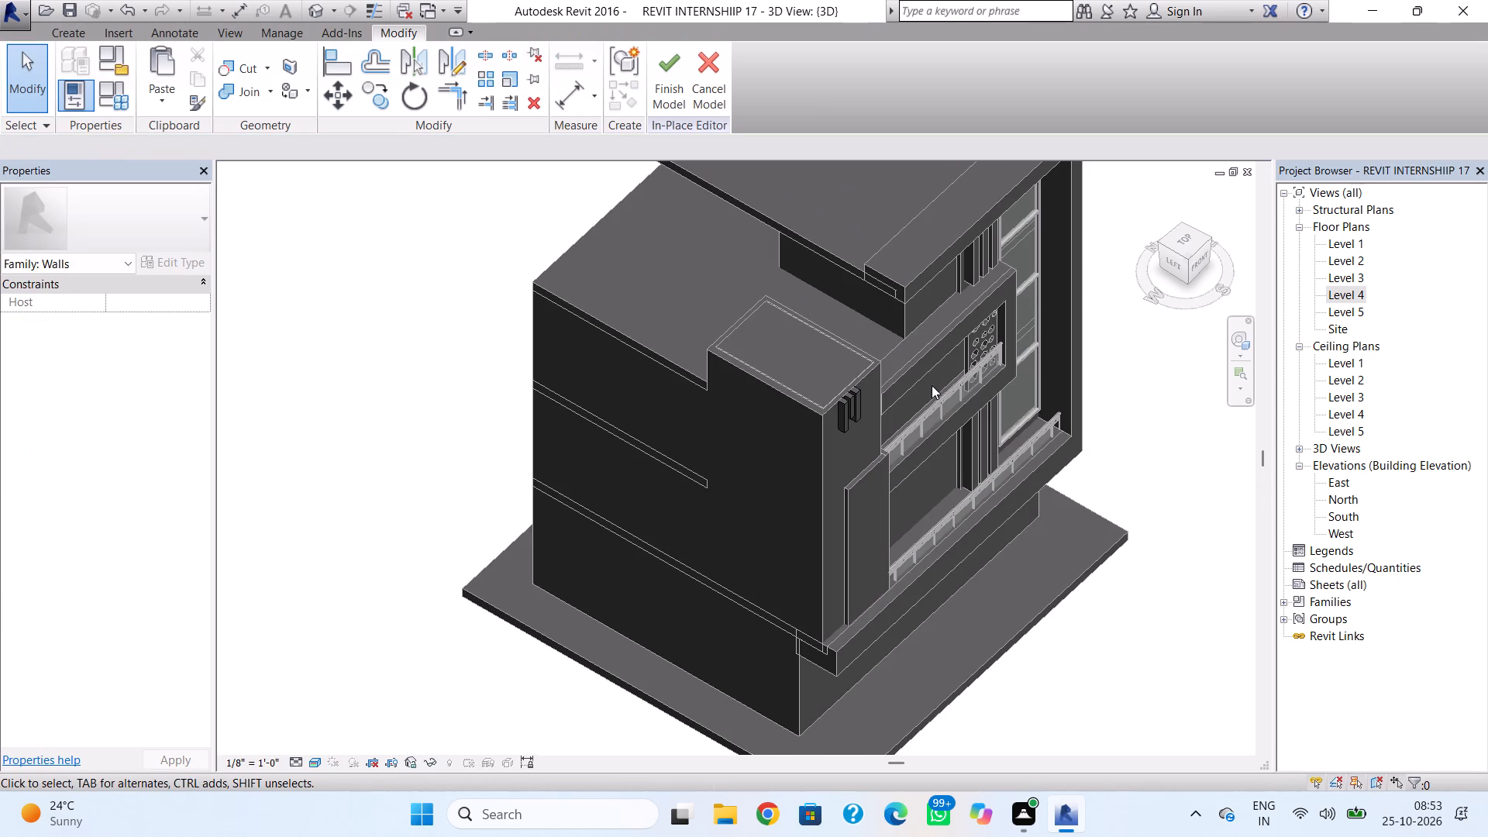
click(1198, 258)
shift+right_drag(1042, 395, 875, 120)
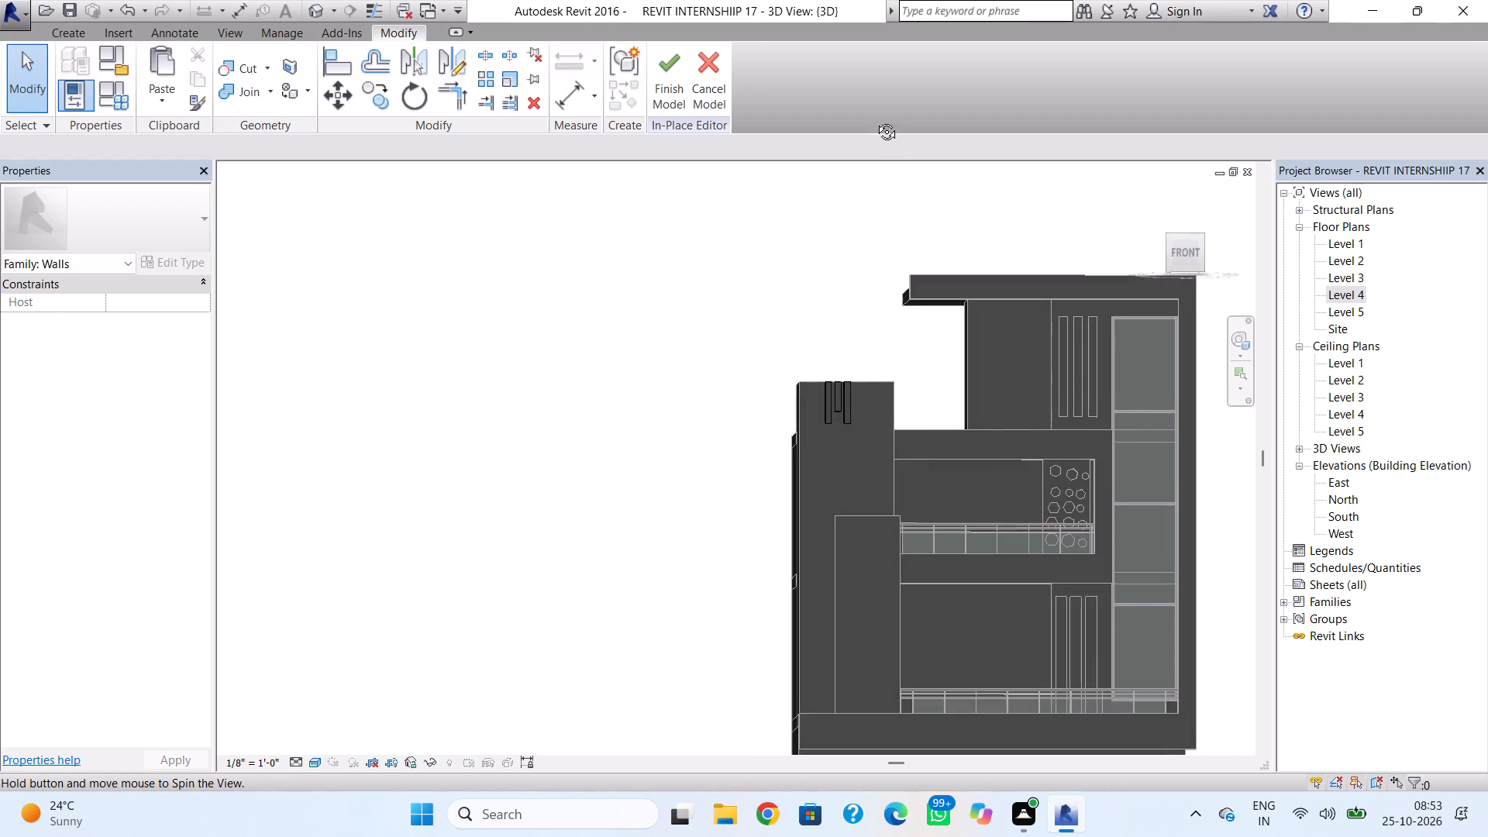
shift+right_drag(875, 120, 868, 134)
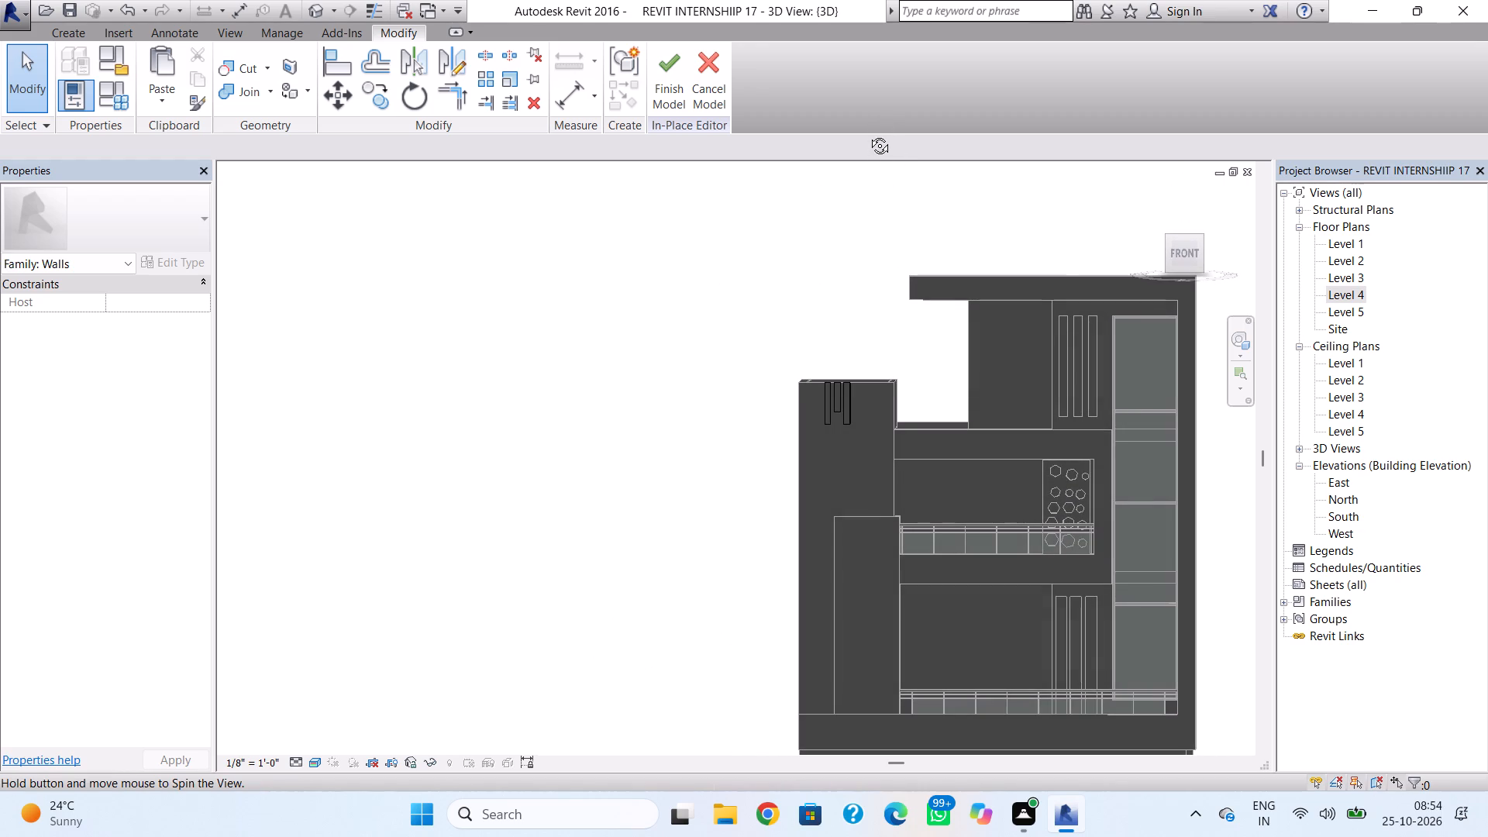
shift+right_drag(868, 134, 869, 126)
middle_drag(903, 346, 901, 263)
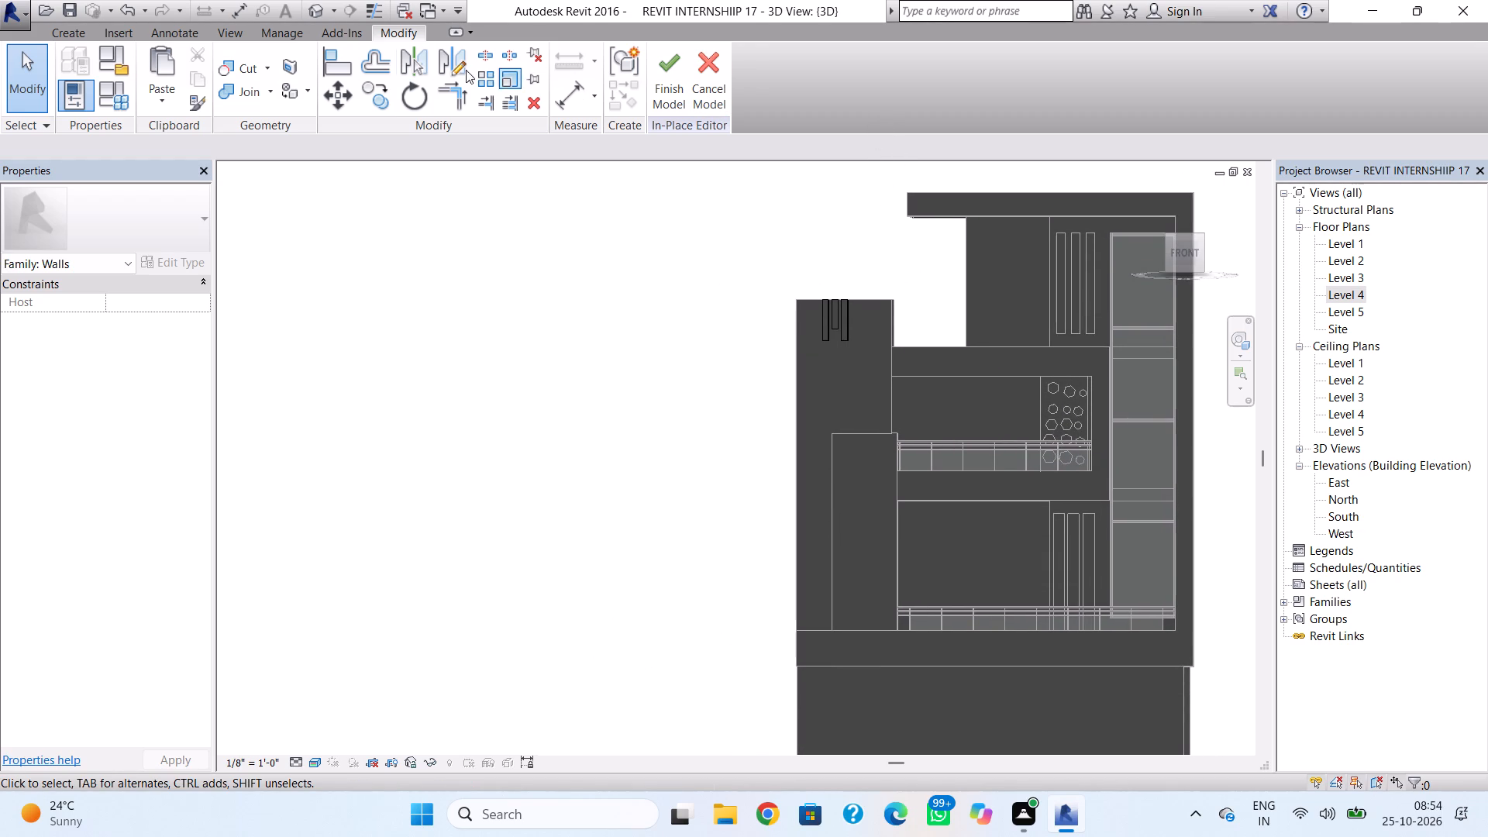
click(73, 33)
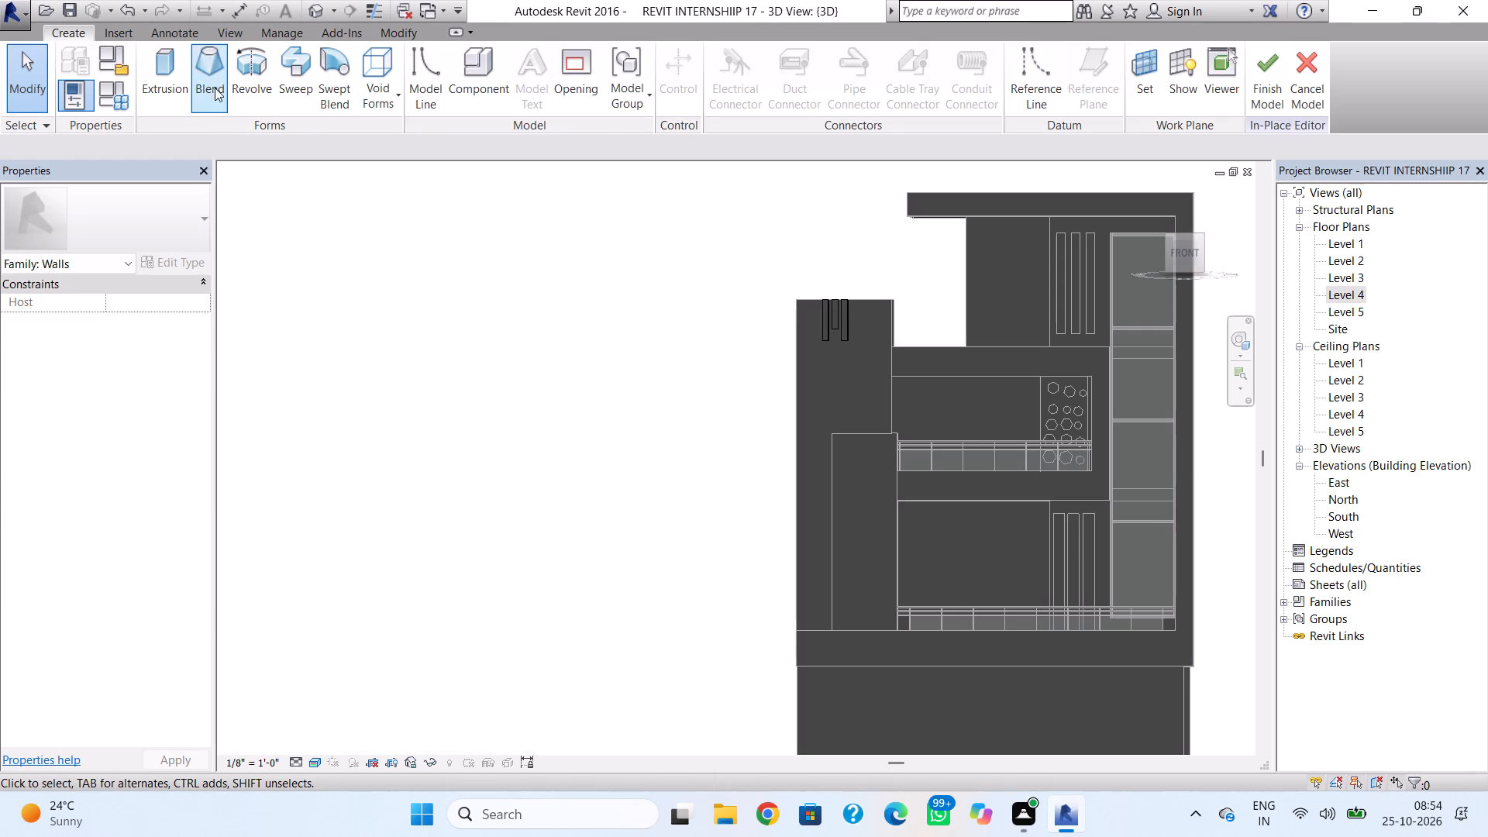
click(177, 78)
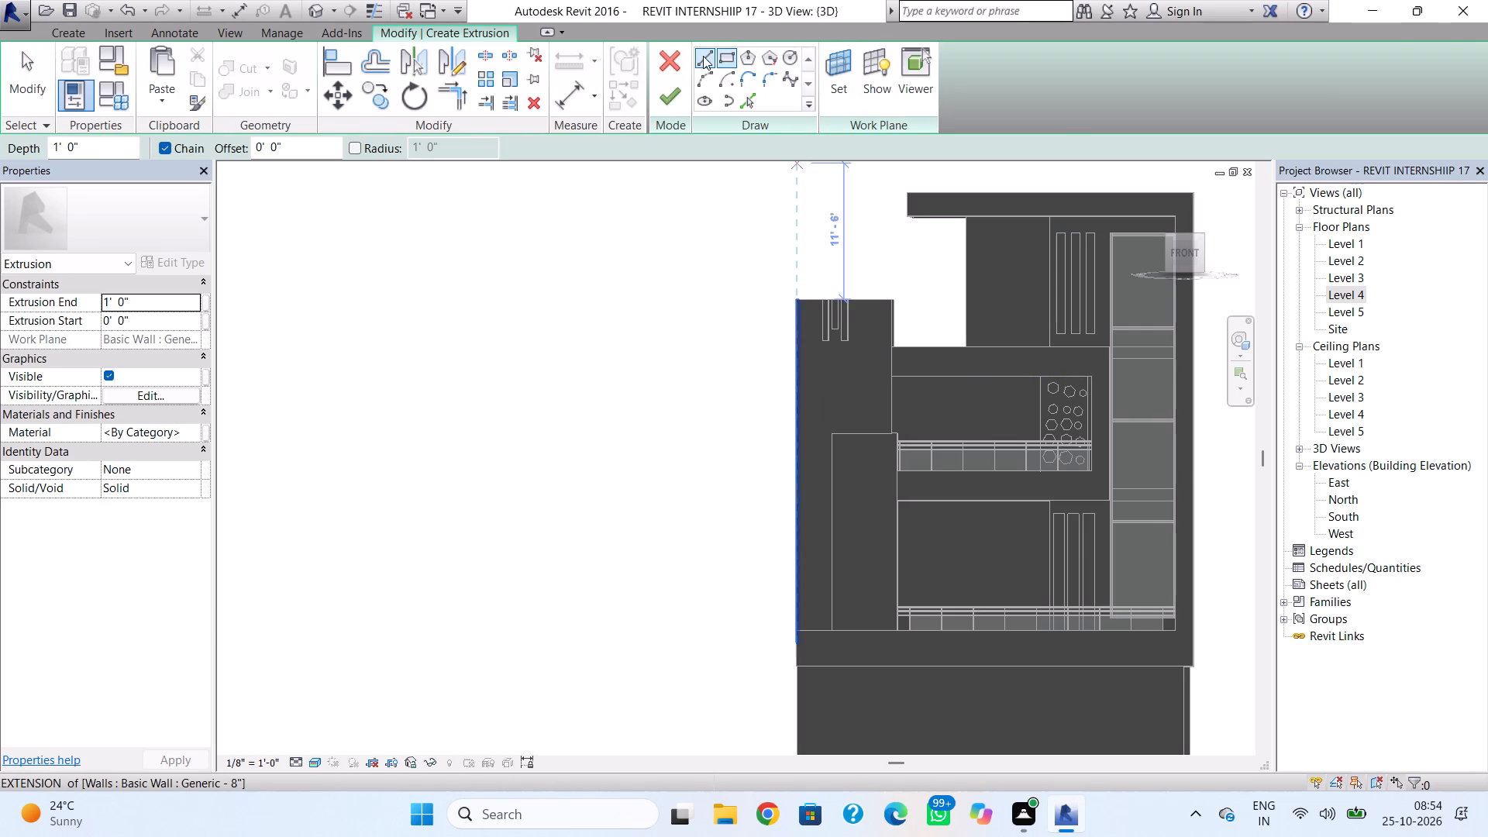
click(727, 60)
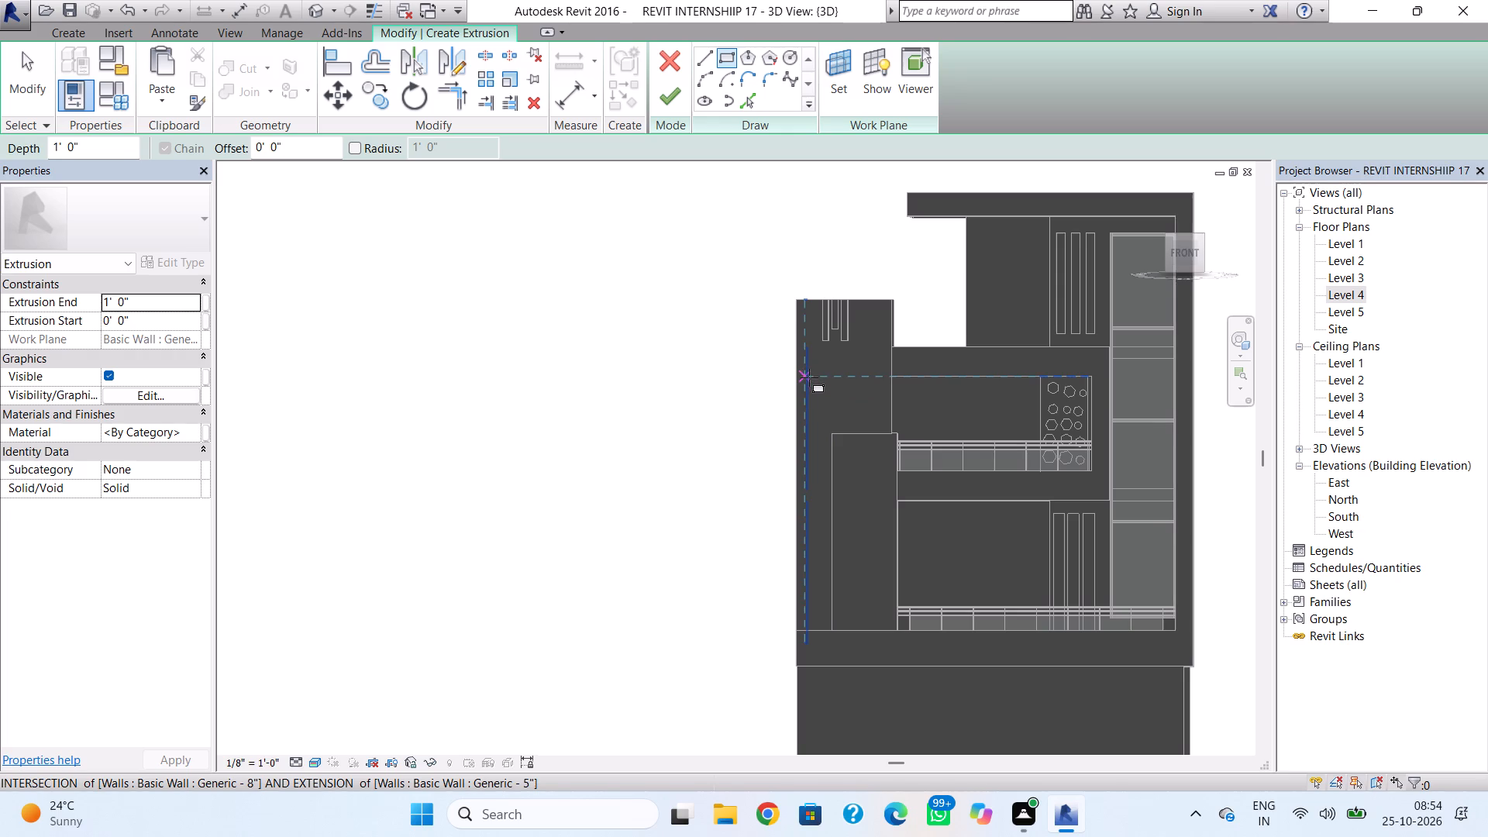
click(808, 377)
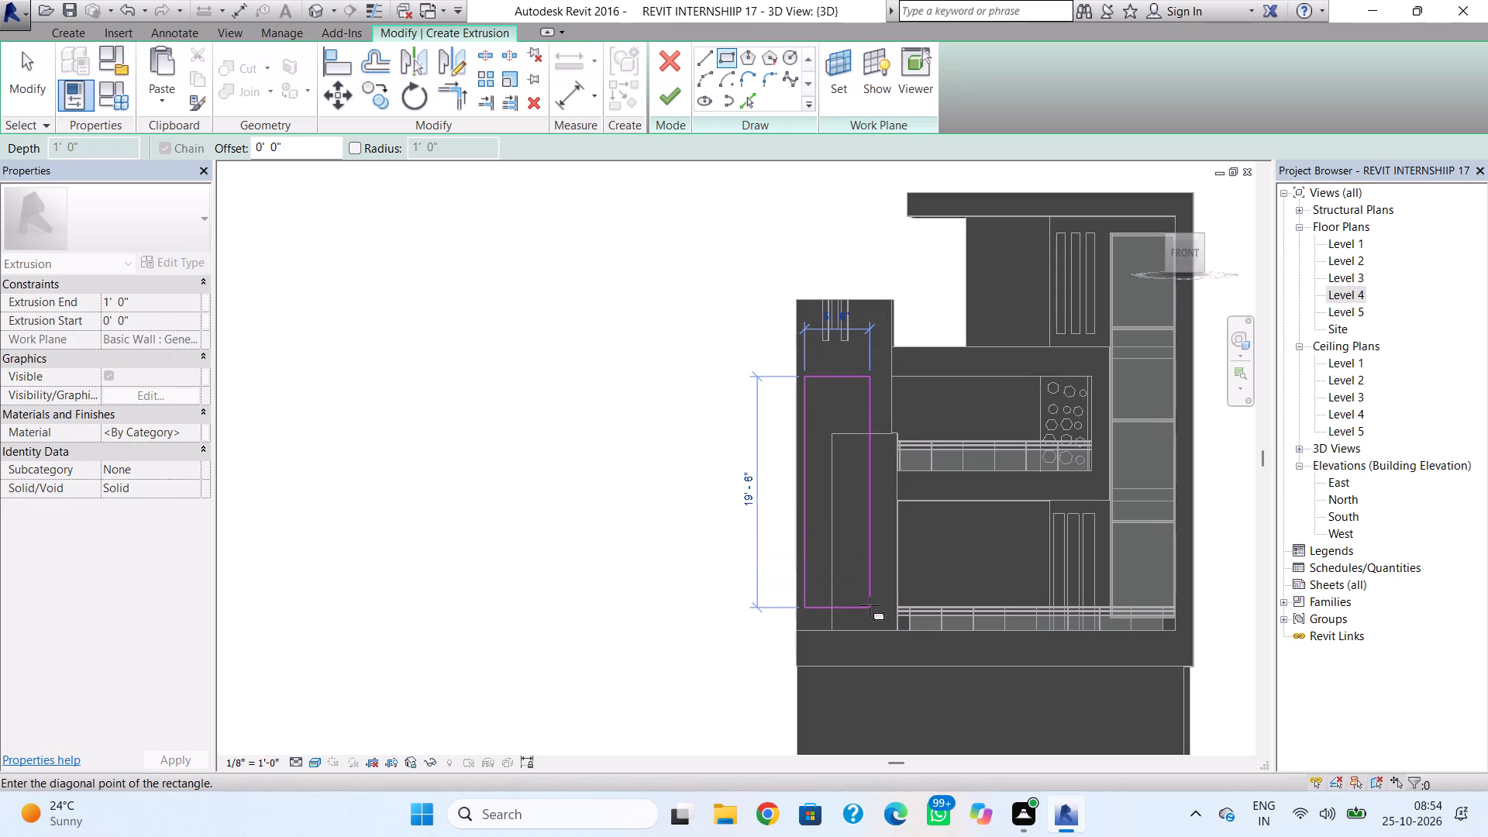
click(869, 601)
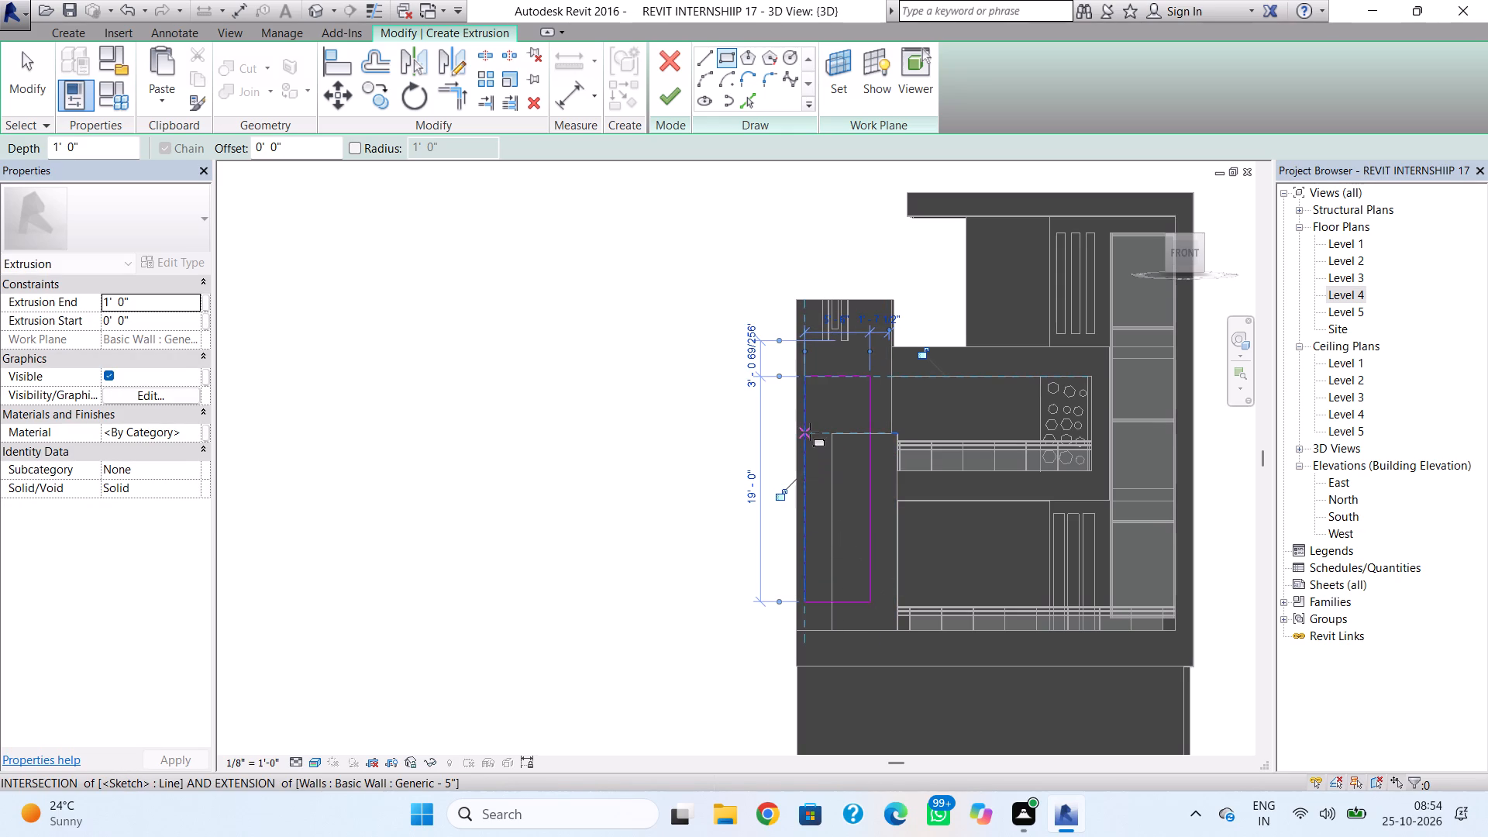
Sketch an inner rectangle about 4' 0" wide and 17' 0" tall inside the outer rectangle to form the frame band.
scroll(826, 395, up, 4)
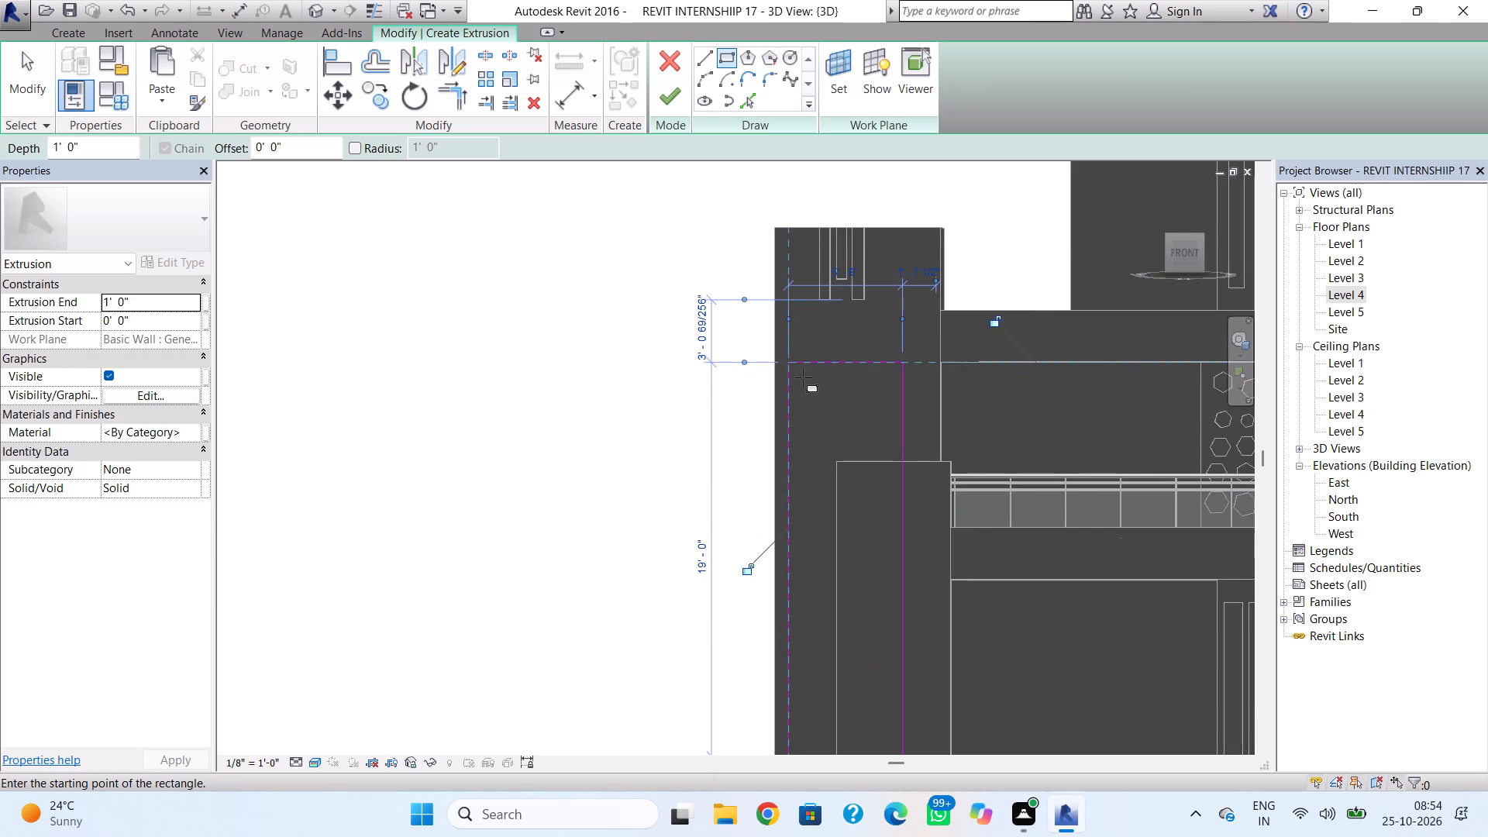
click(803, 381)
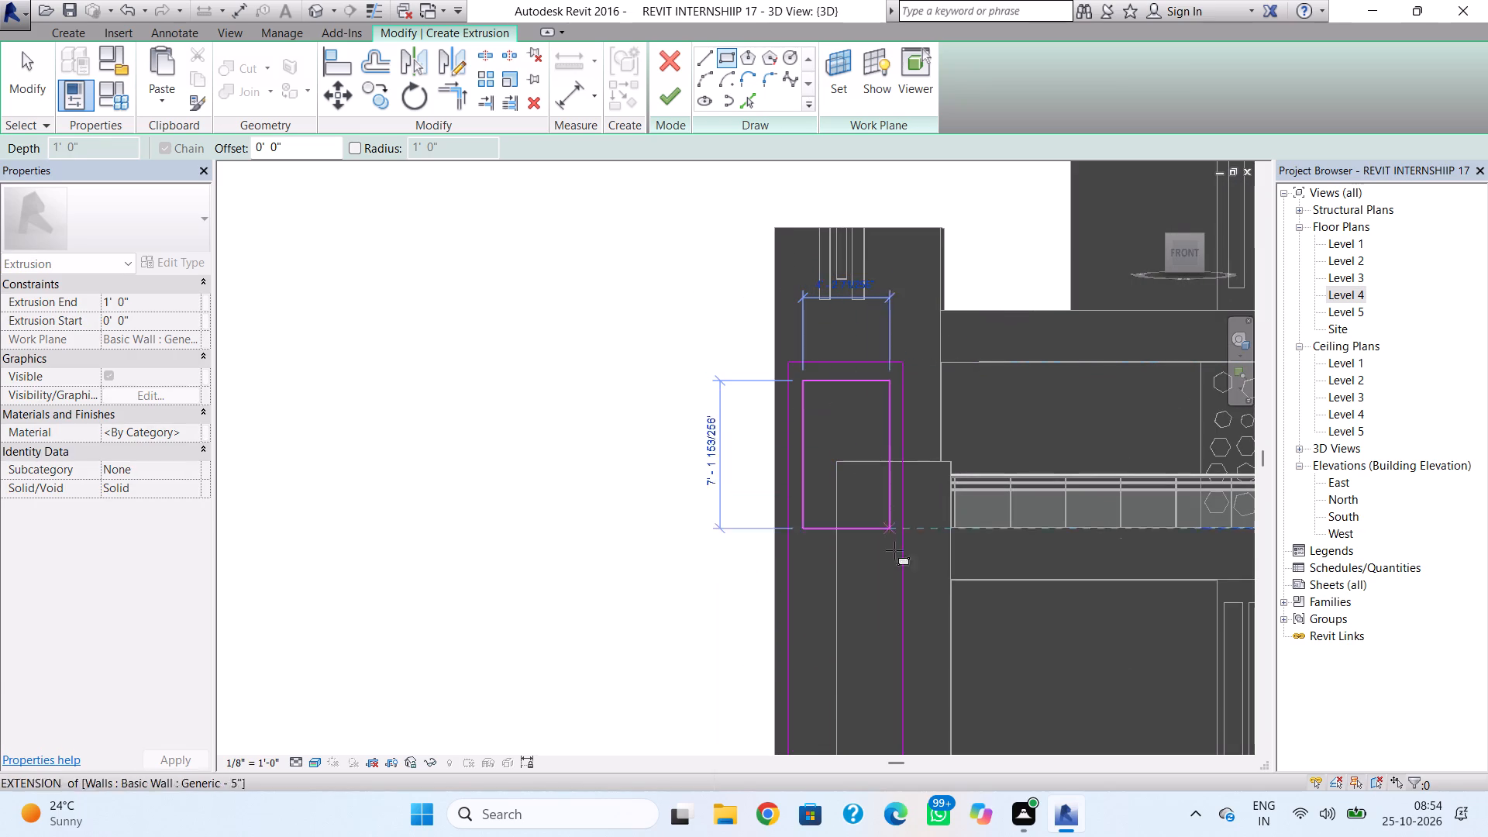
middle_drag(883, 694, 878, 535)
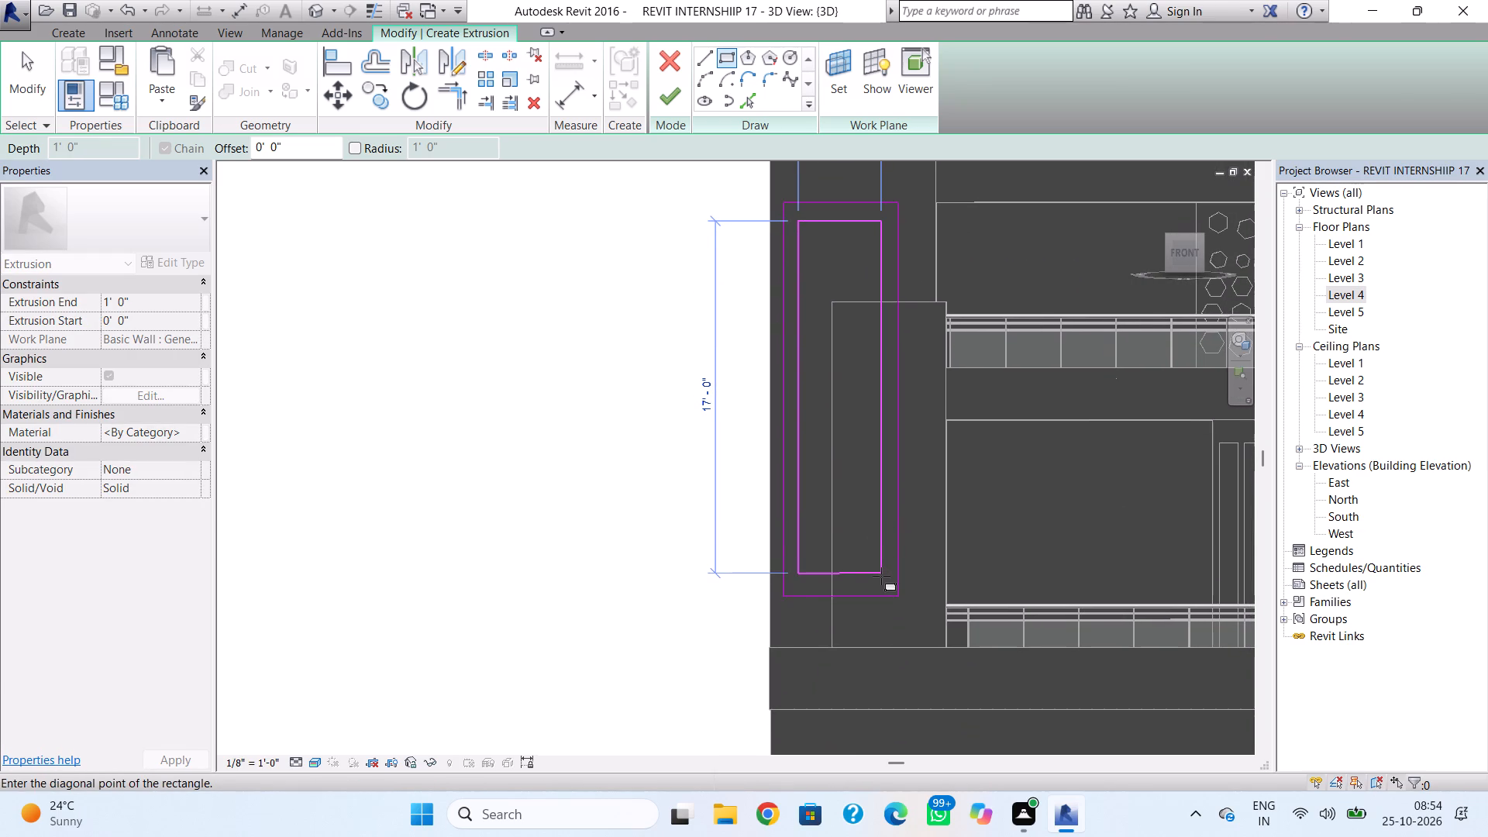
click(881, 576)
key(Escape)
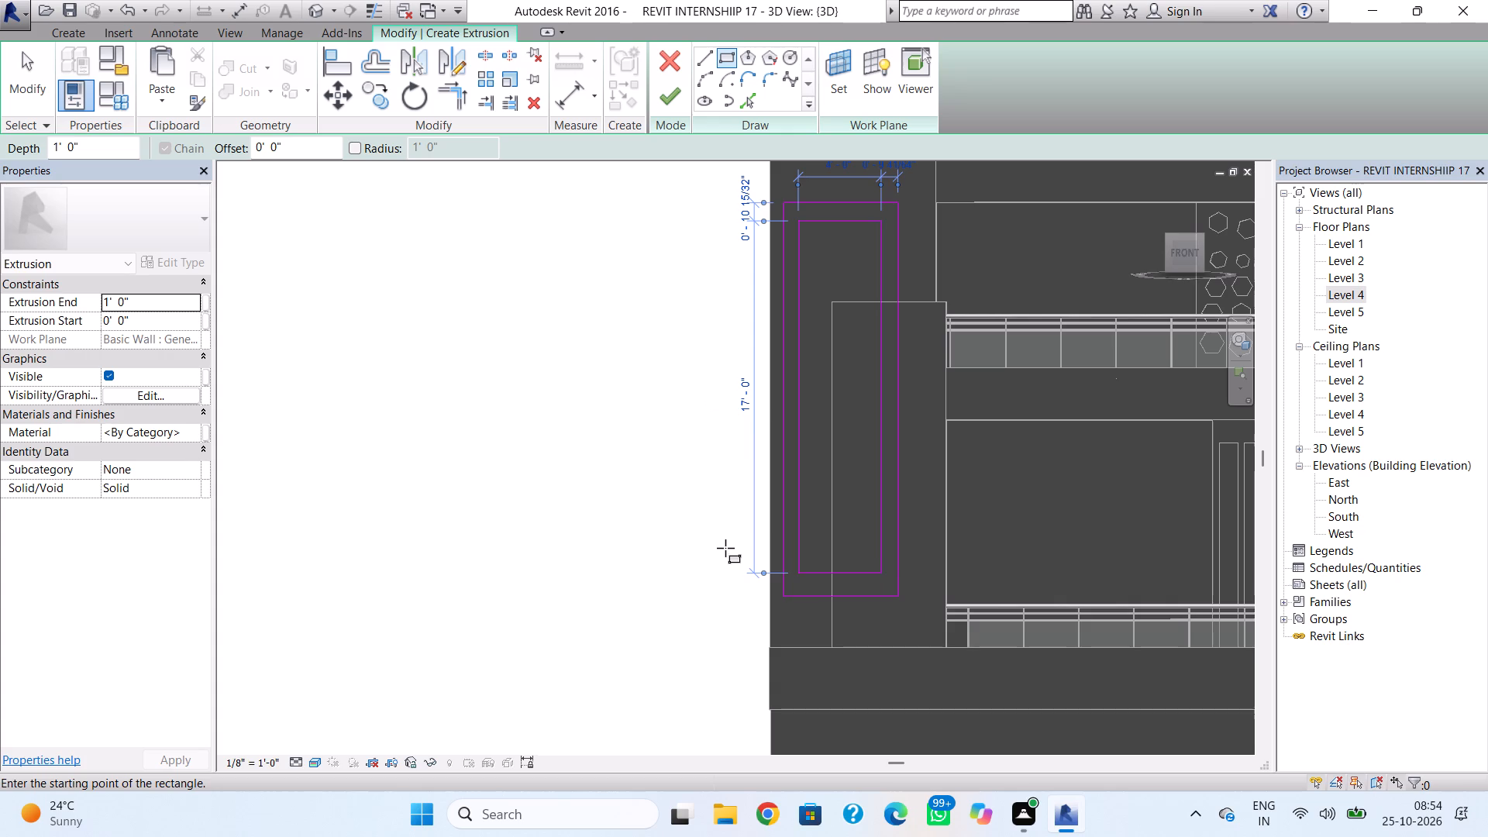
key(Escape)
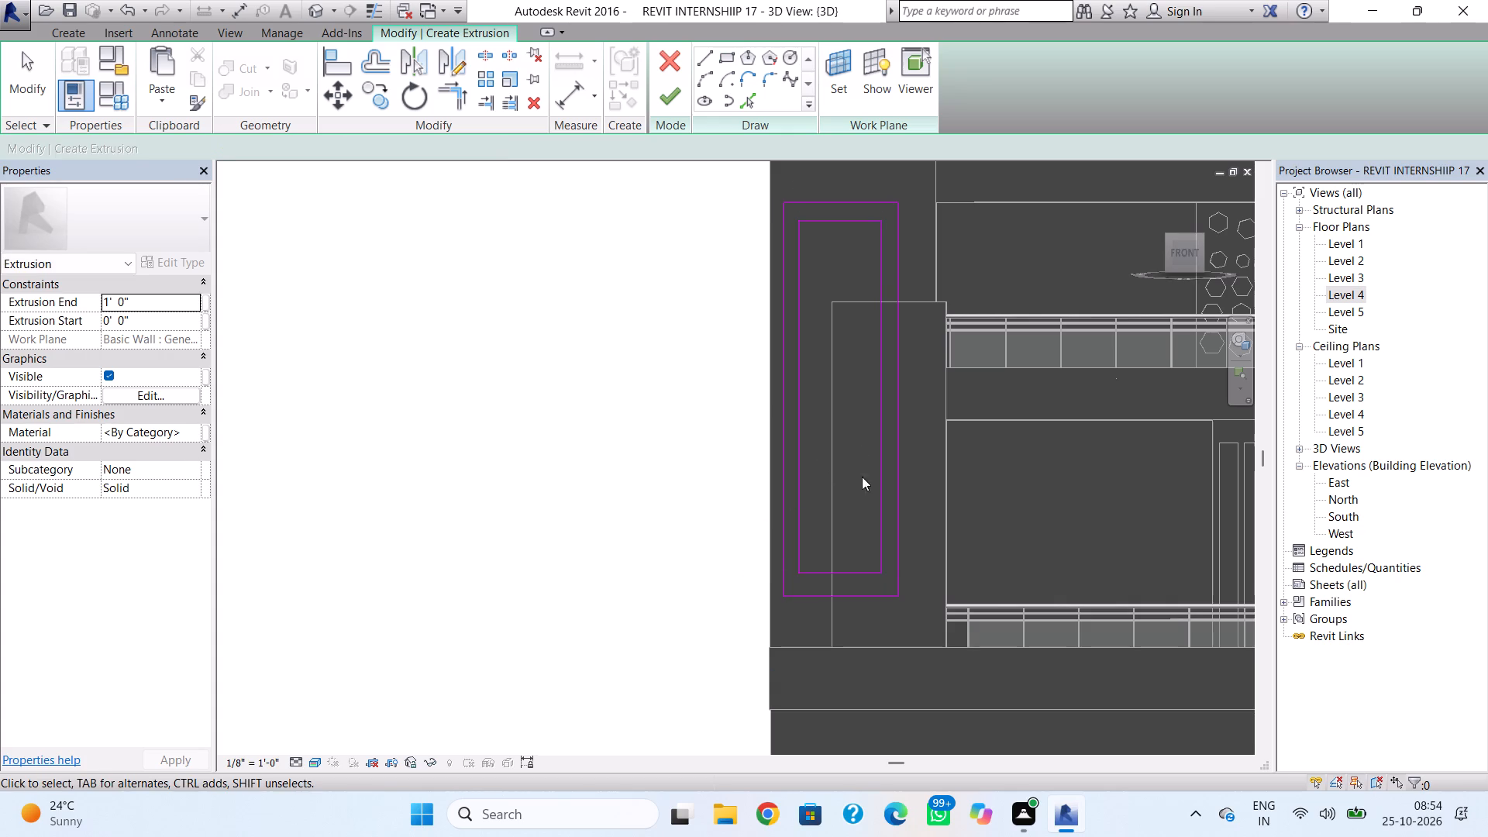
Nudge the inner rectangle's bottom line down and finish the frame sketch as a 1' 0" deep extrusion.
click(846, 565)
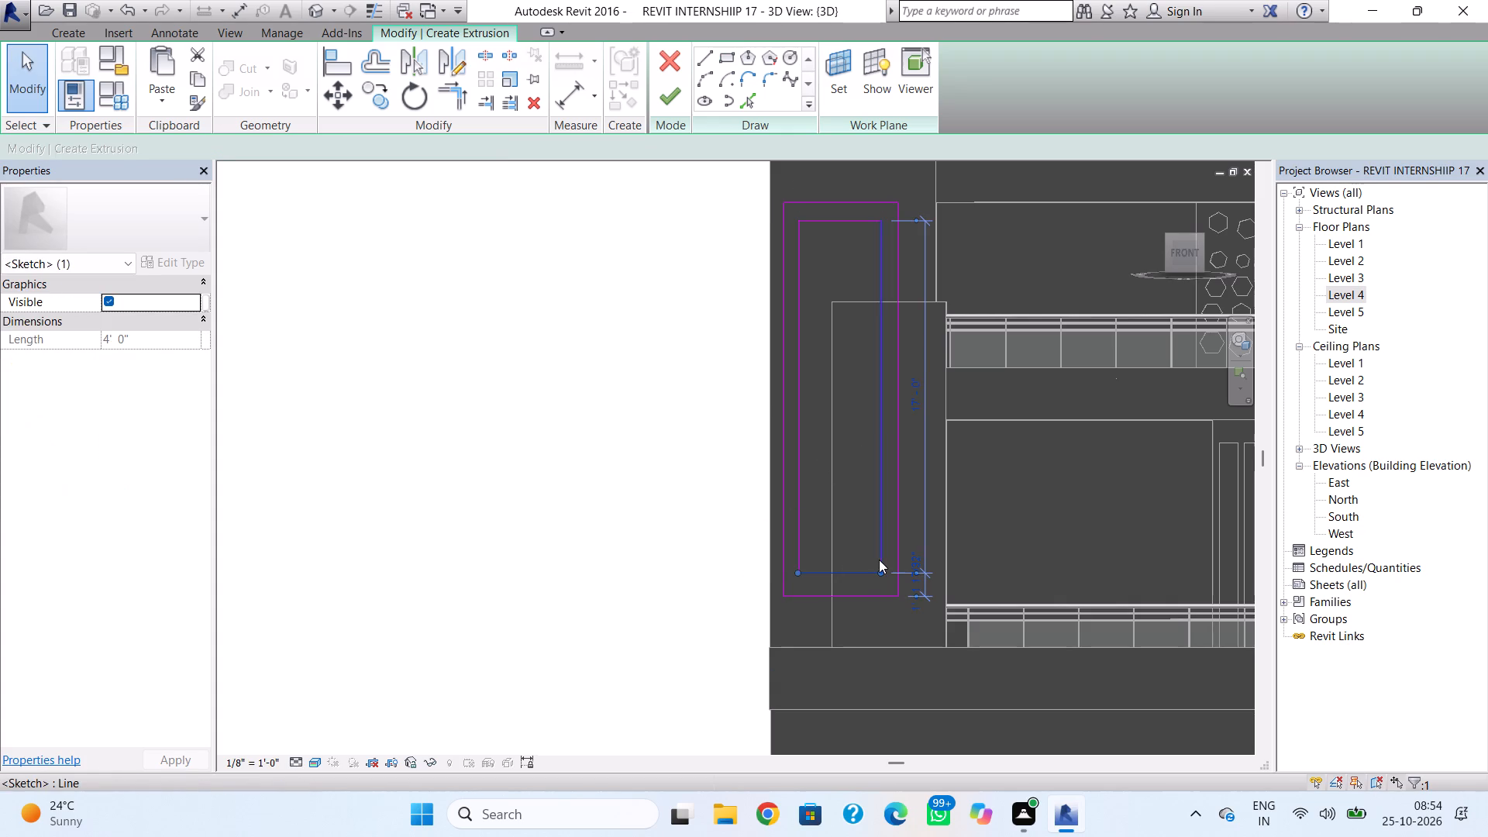
key(Down)
click(664, 539)
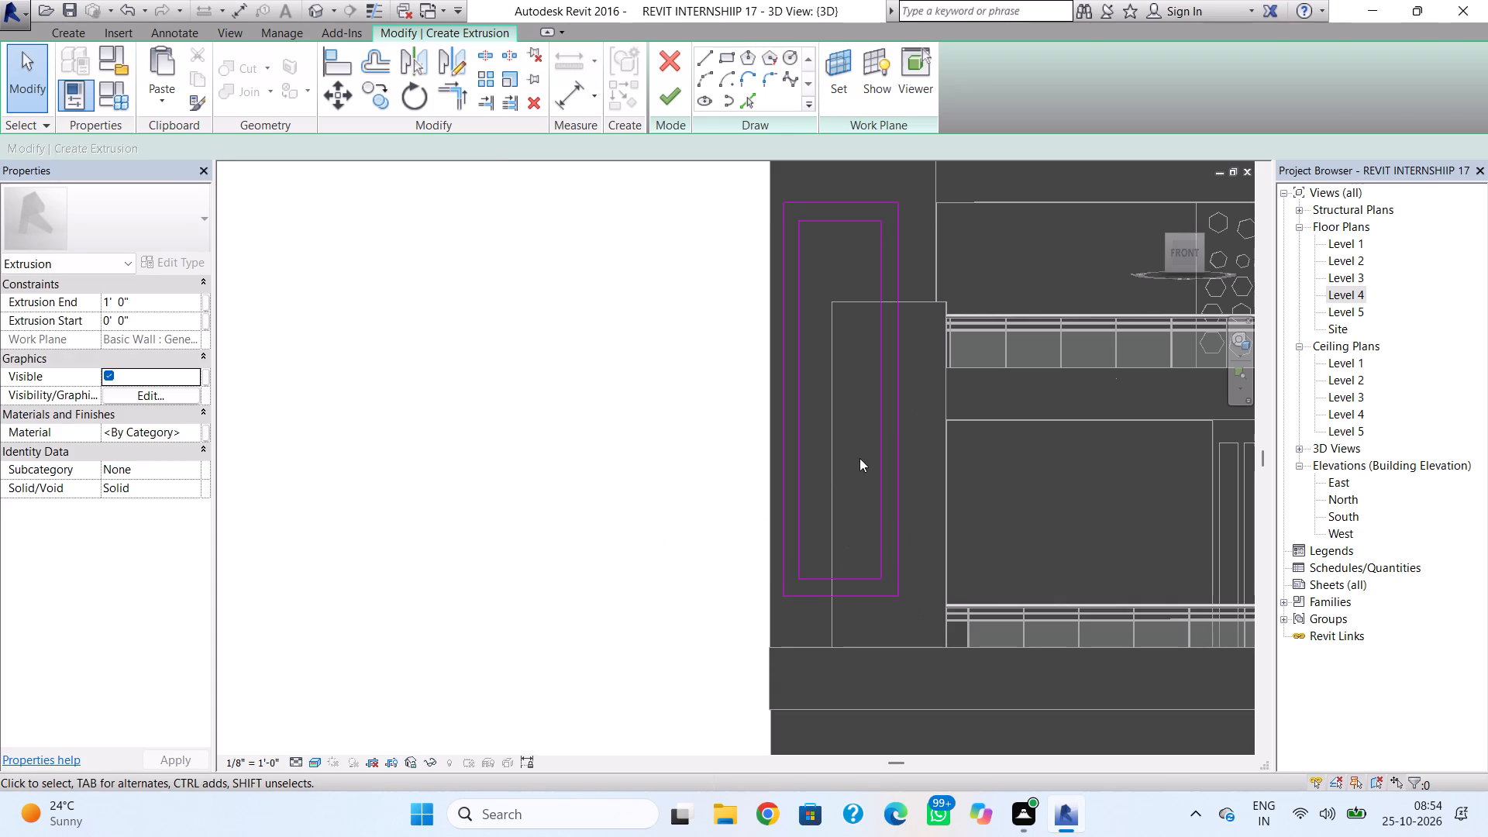
click(670, 100)
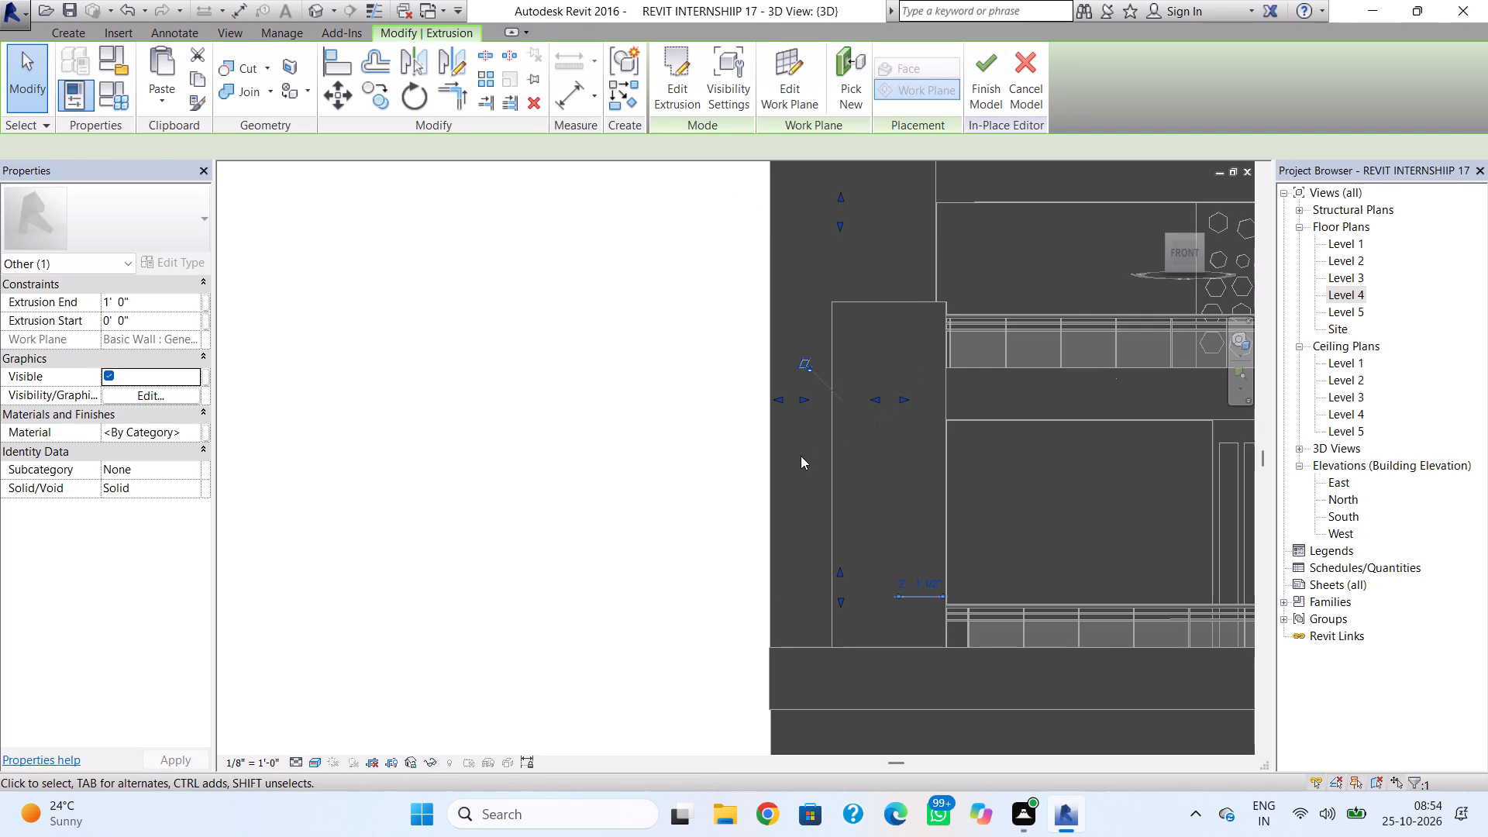
Stretch the frame extrusion's front and back faces into a shallow band in front of the projecting wall, and complete the in-place model.
shift+right_drag(861, 468, 959, 581)
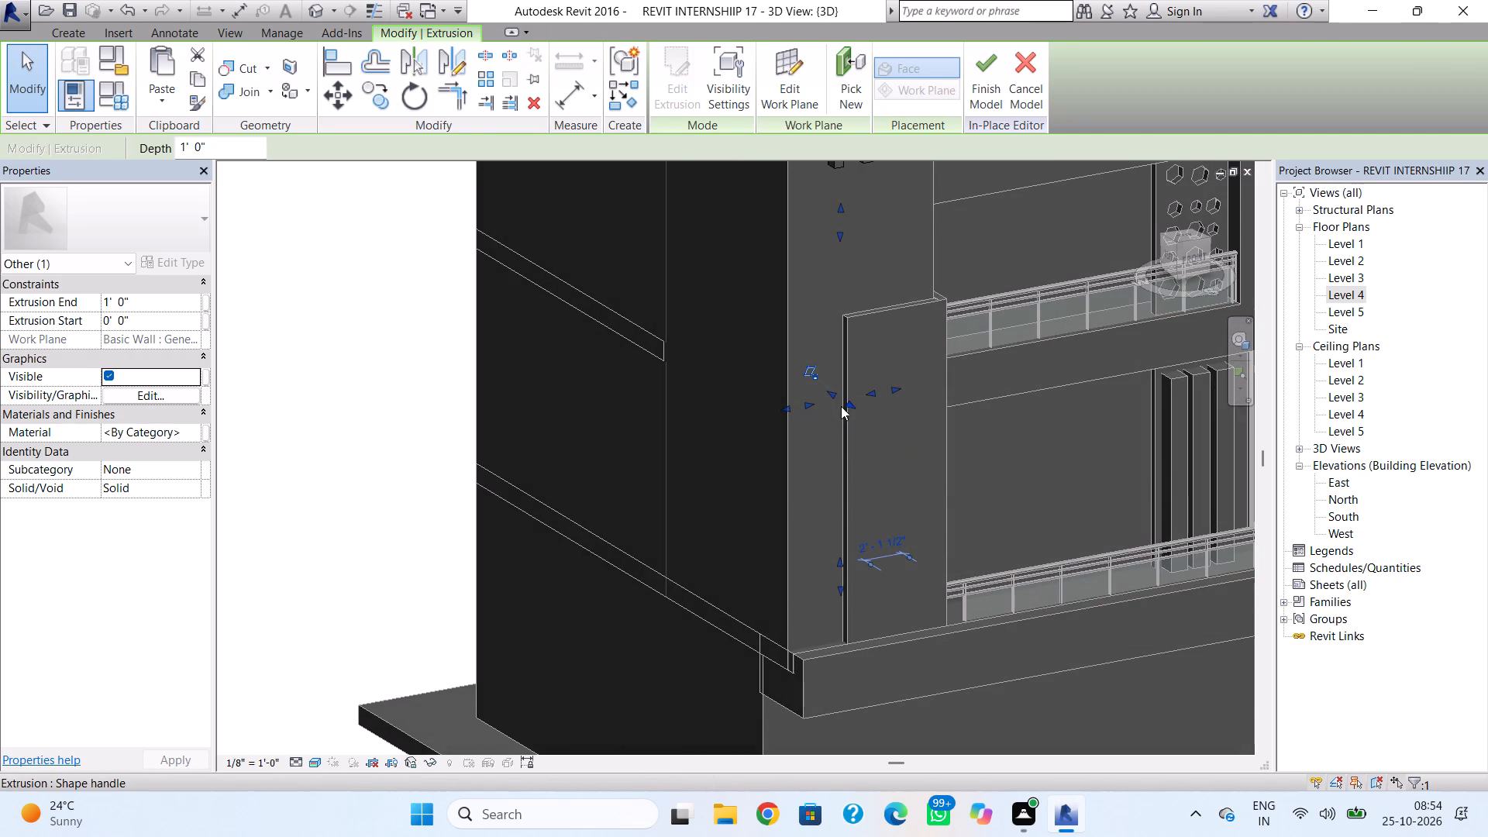
drag(847, 401, 887, 441)
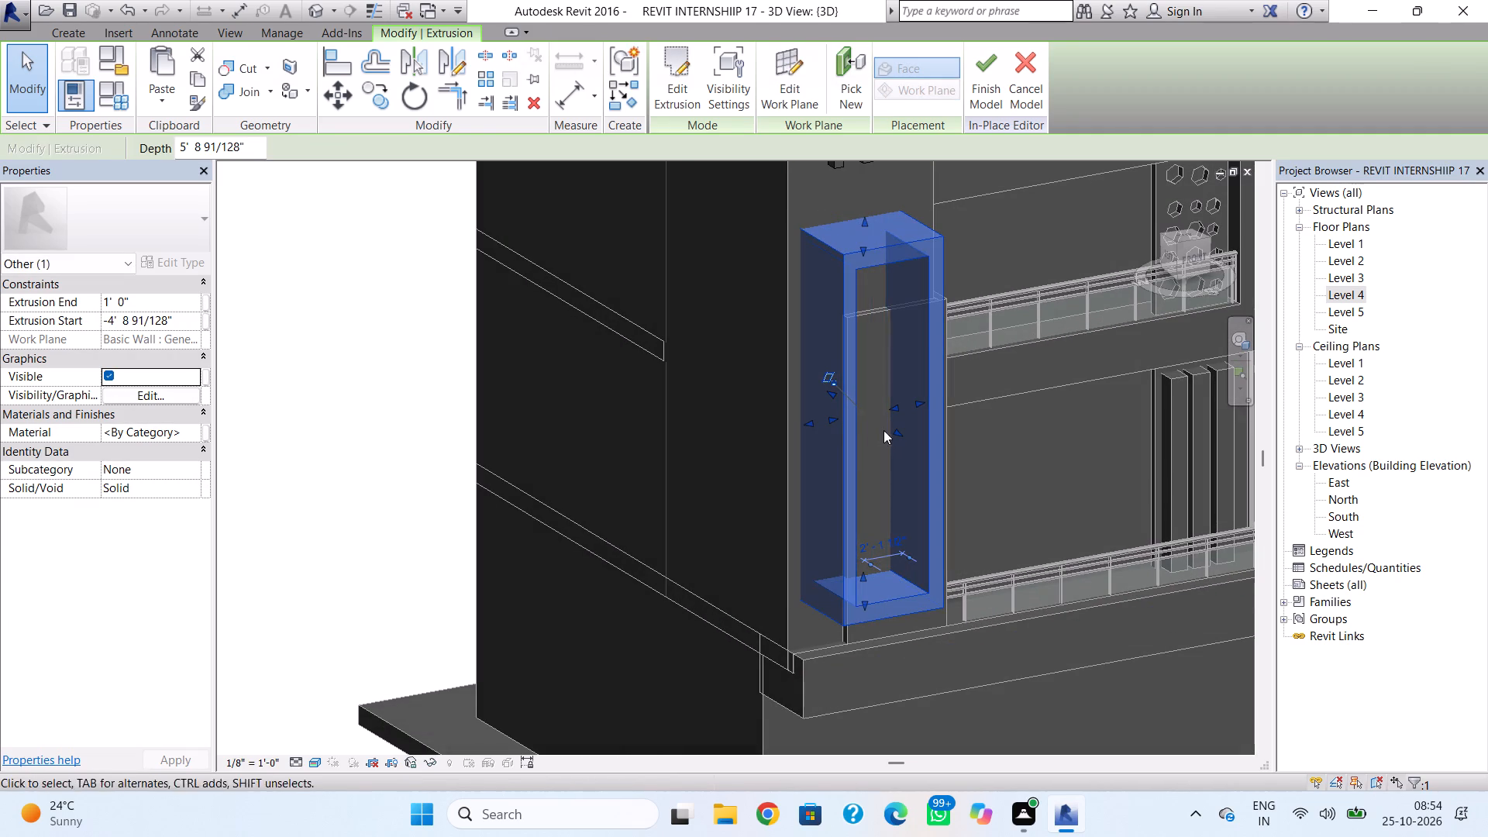
drag(893, 433, 867, 397)
click(577, 426)
click(811, 412)
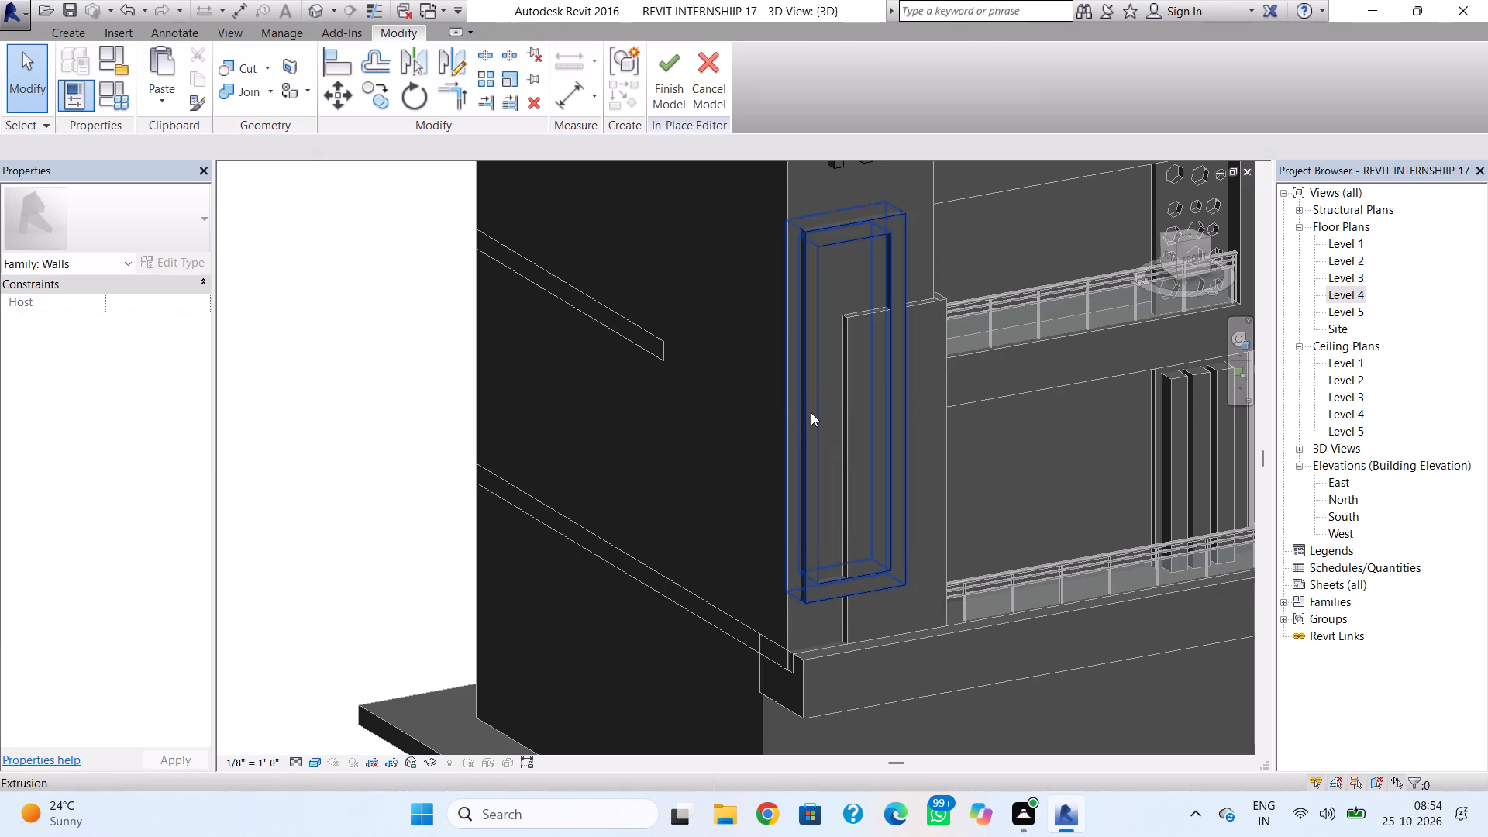
drag(837, 398, 844, 405)
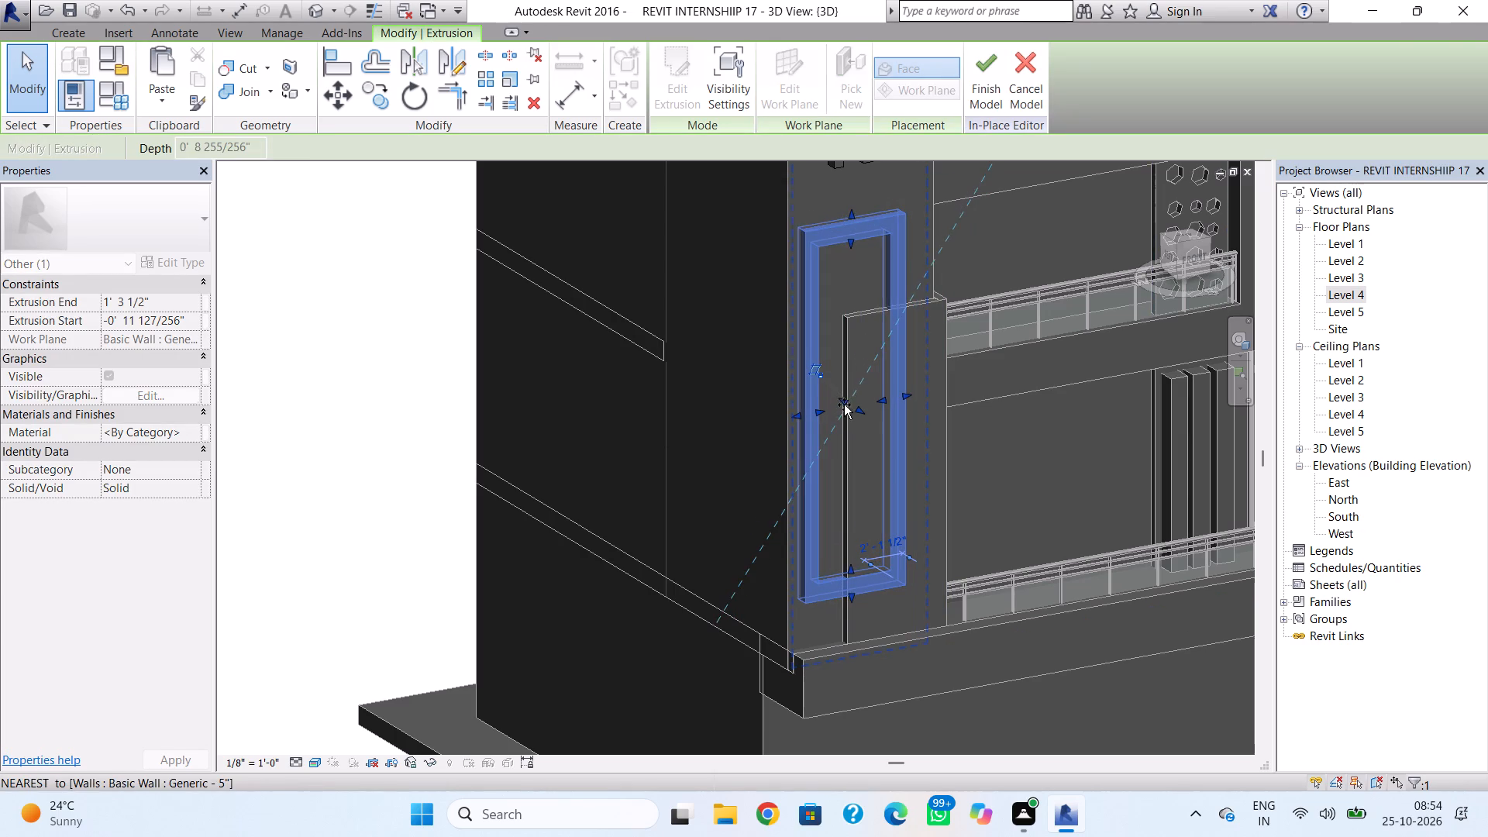
drag(844, 405, 848, 408)
click(486, 456)
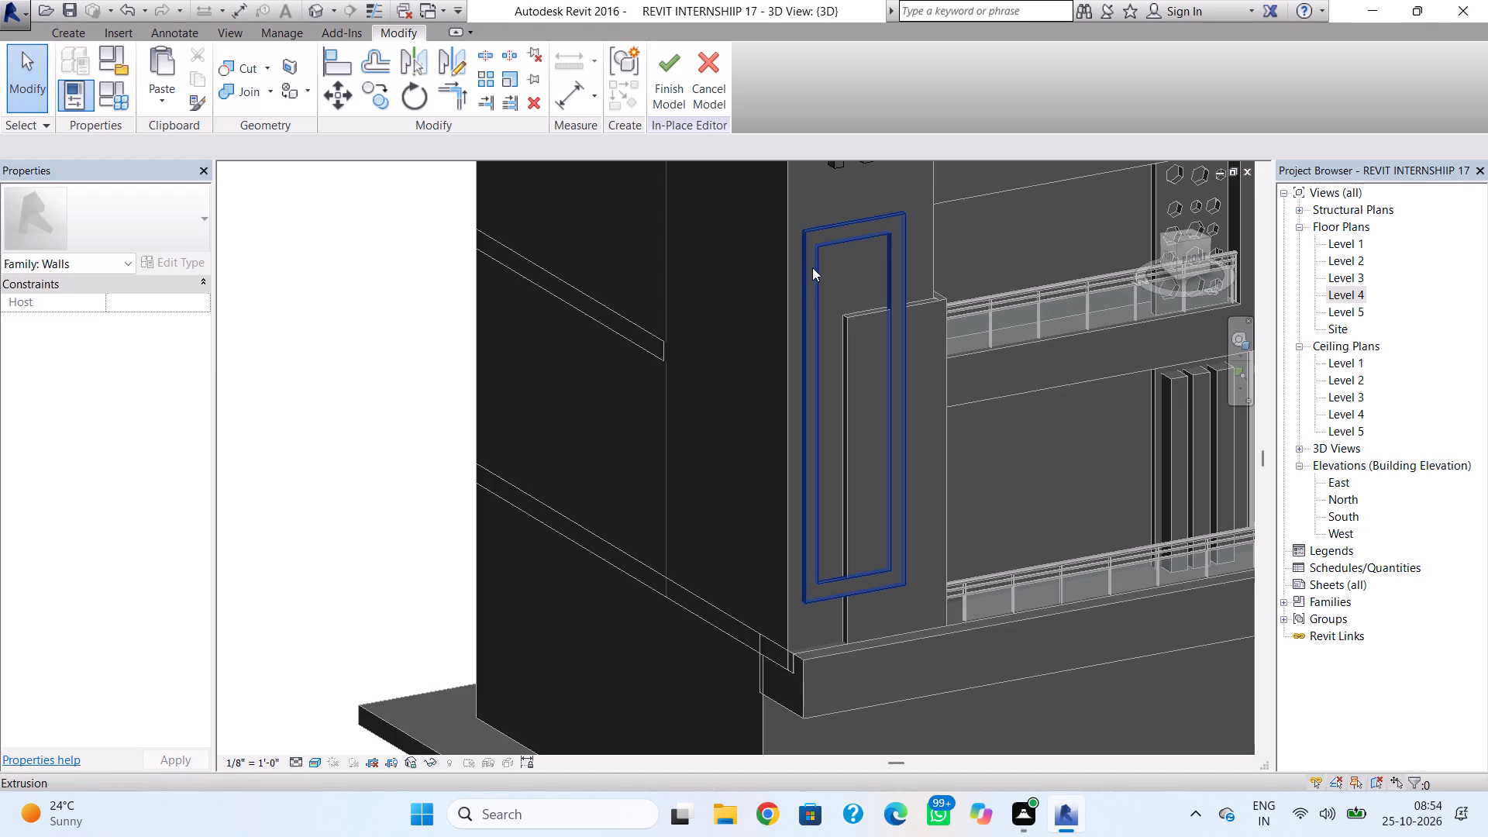
click(678, 78)
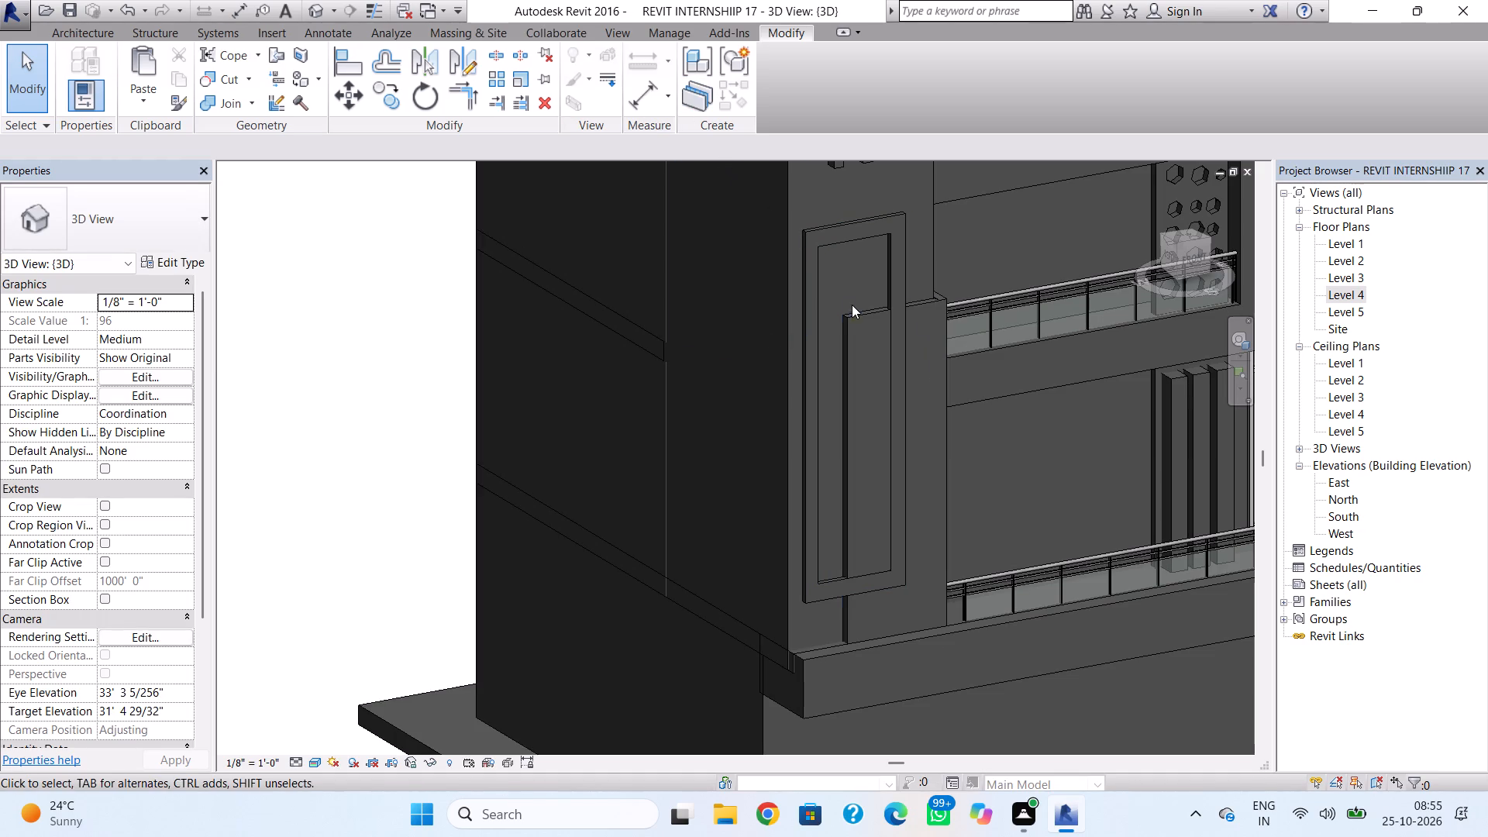
Extend the frame's back face toward the tower wall and pull its front face back behind the projecting wall's face.
click(899, 343)
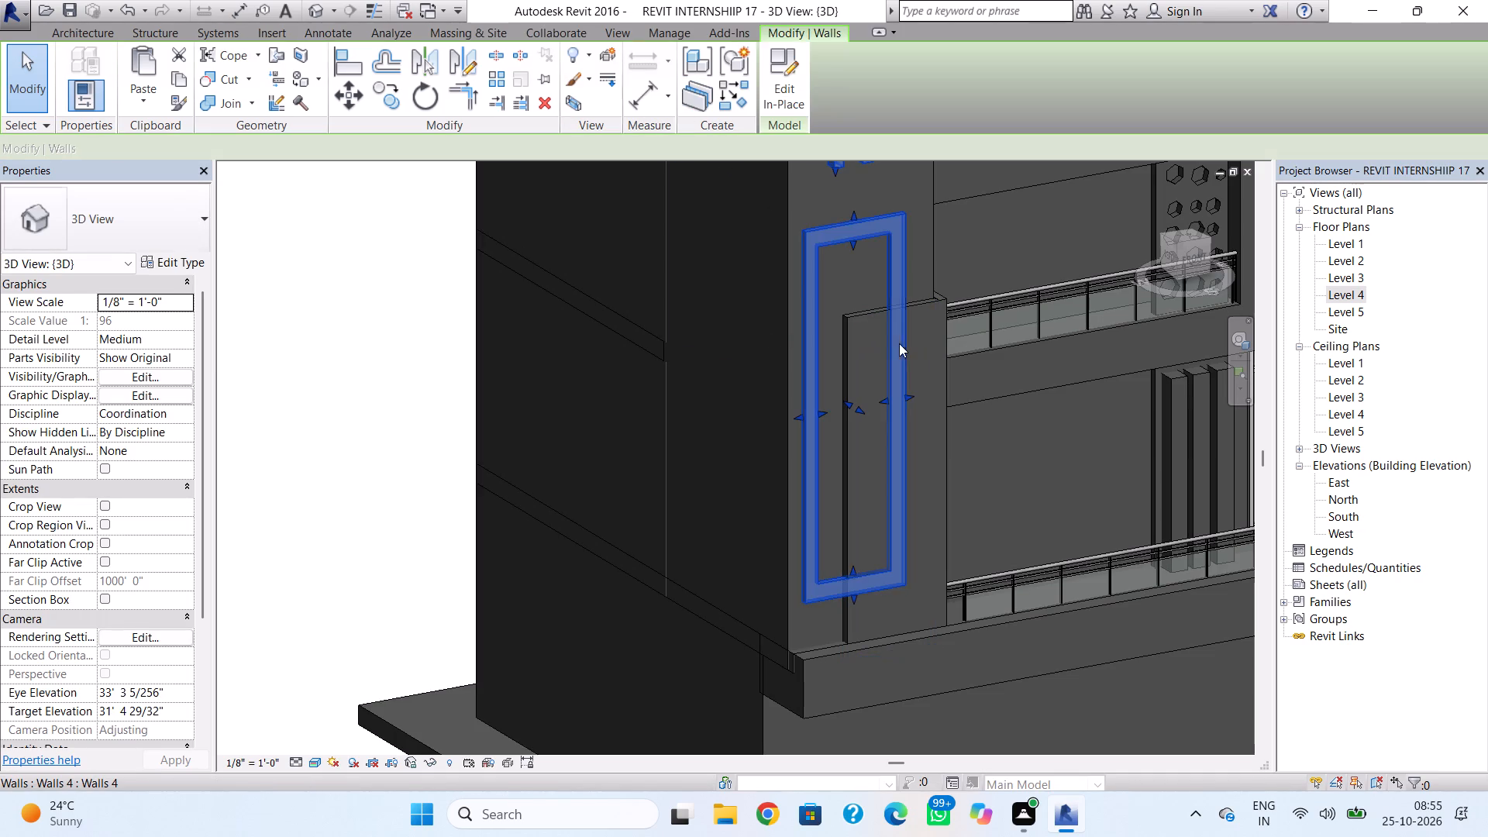
drag(849, 403, 846, 403)
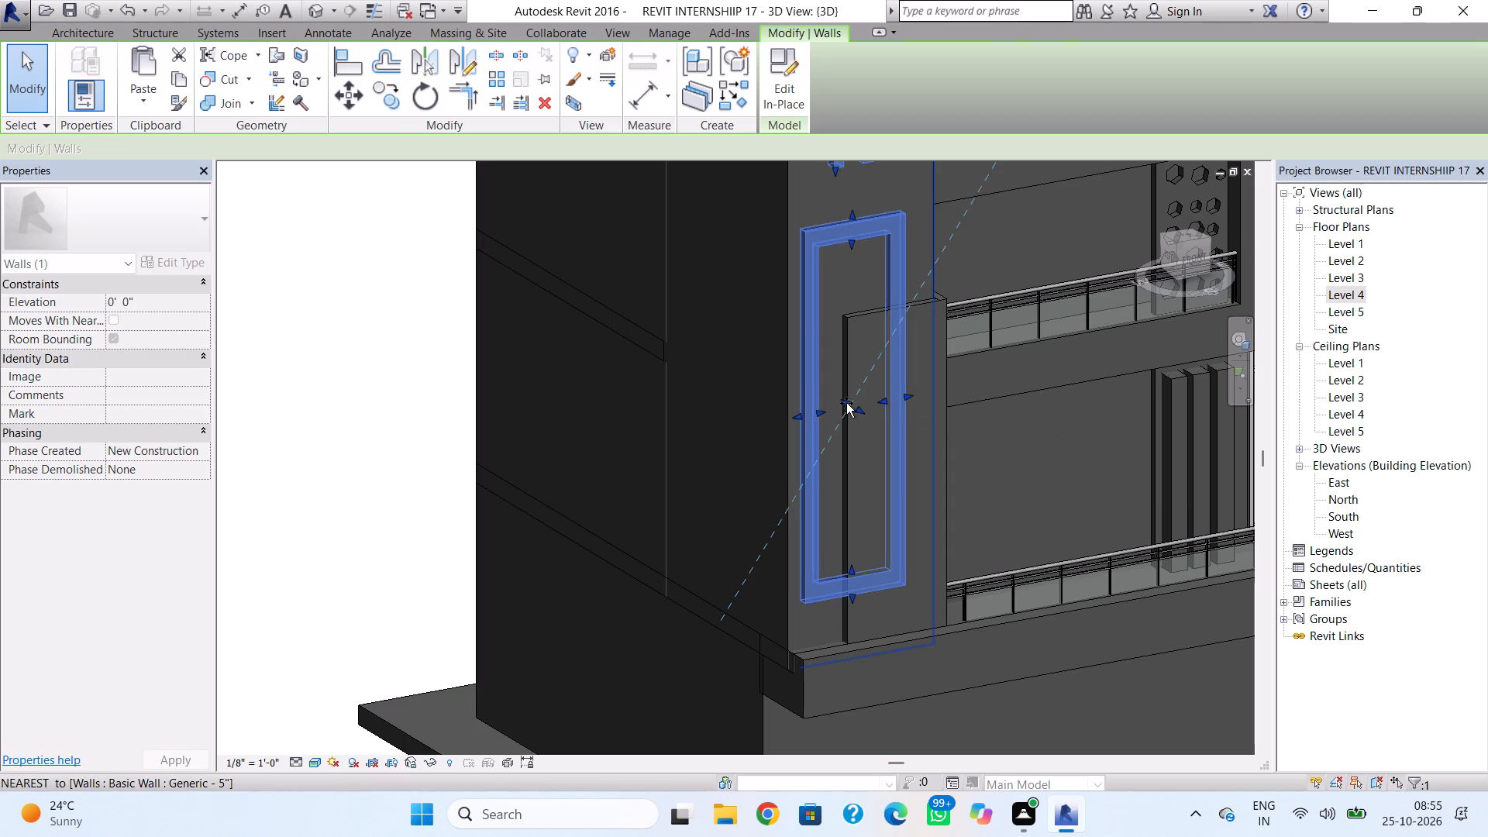
drag(846, 403, 842, 398)
scroll(855, 412, up, 4)
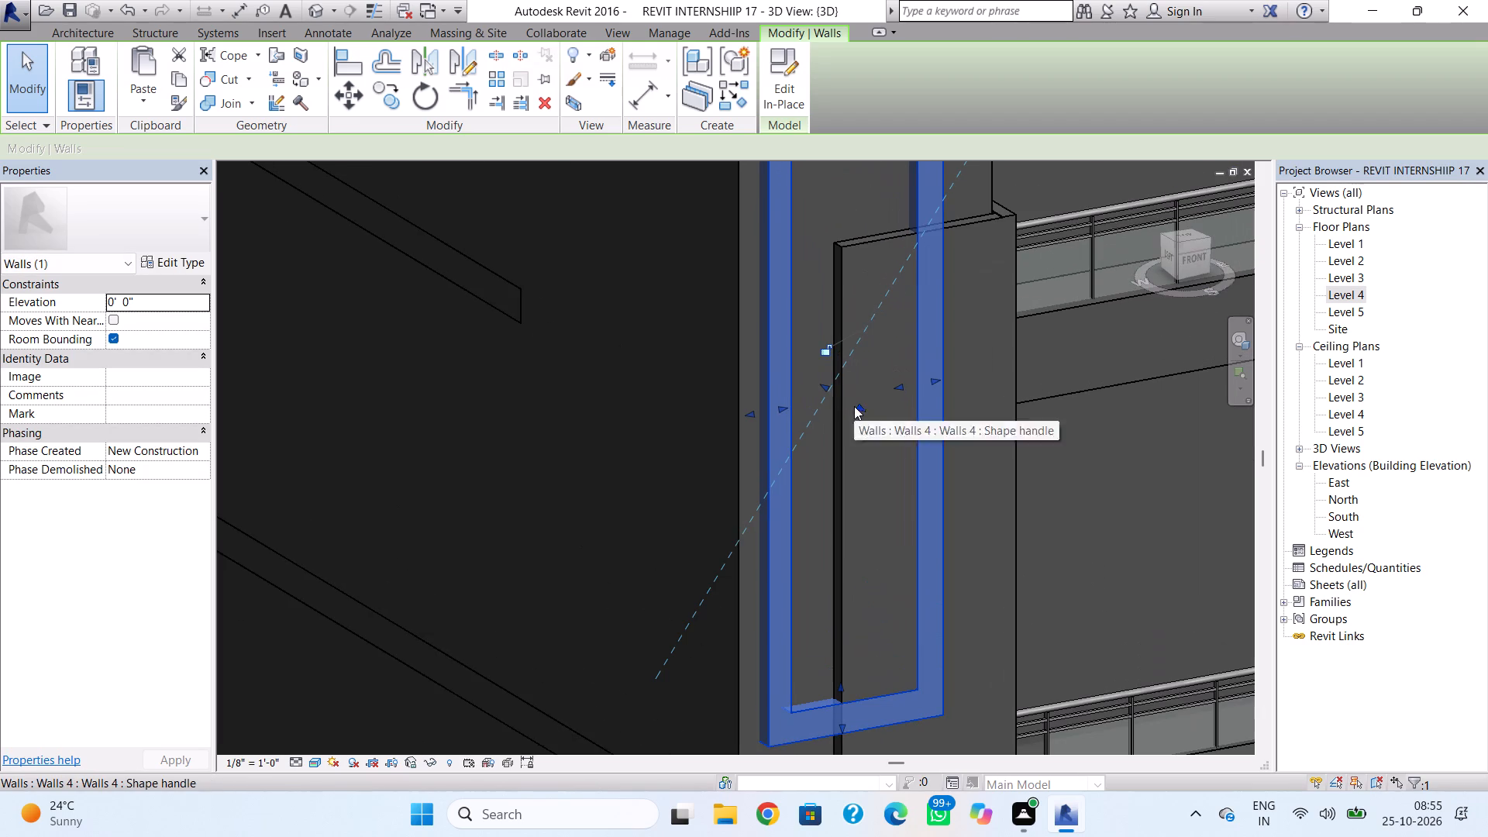
drag(862, 408, 858, 401)
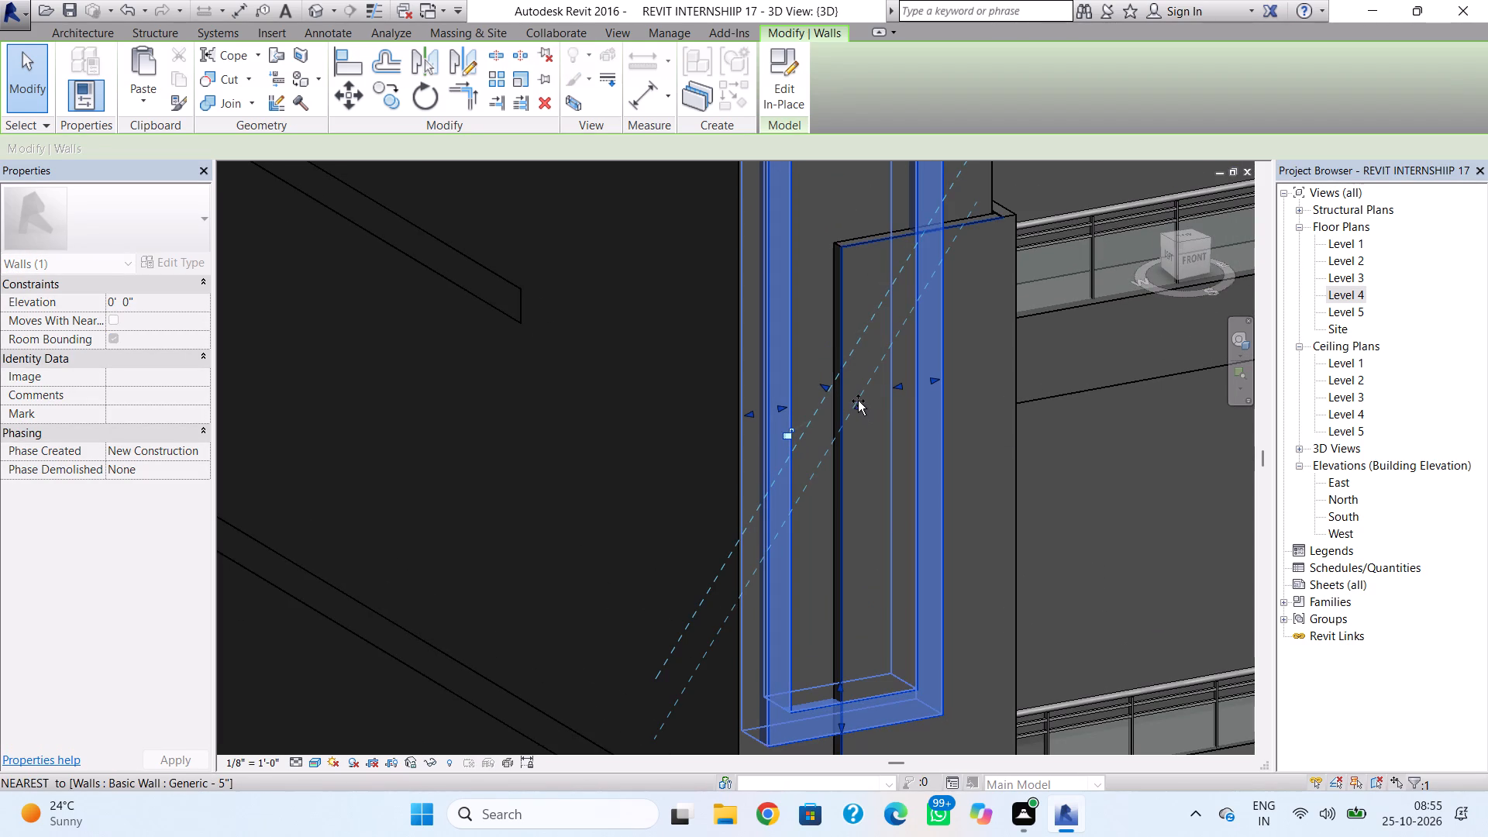
drag(858, 401, 855, 398)
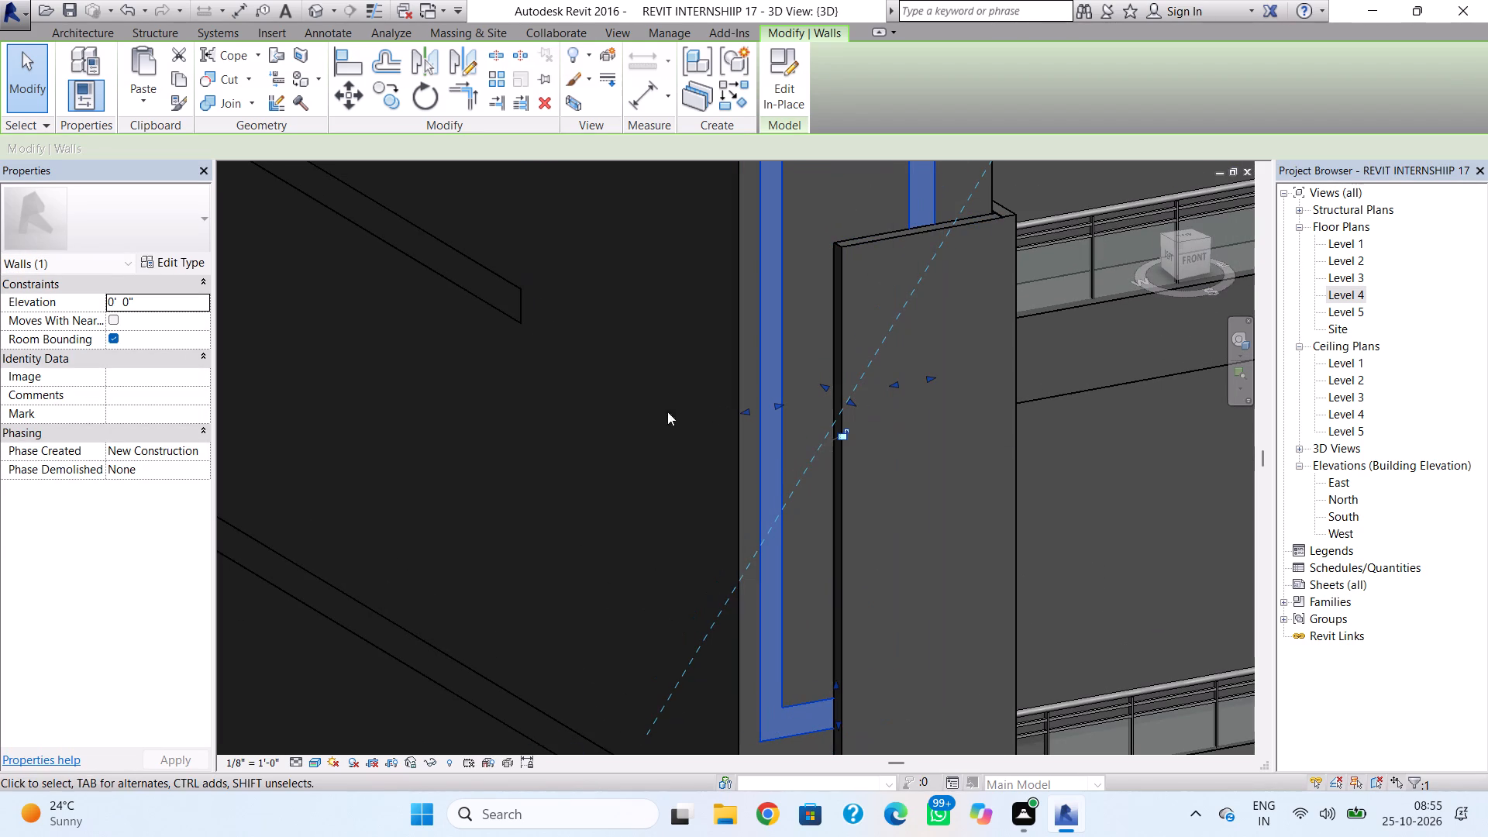
click(498, 415)
scroll(821, 425, down, 2)
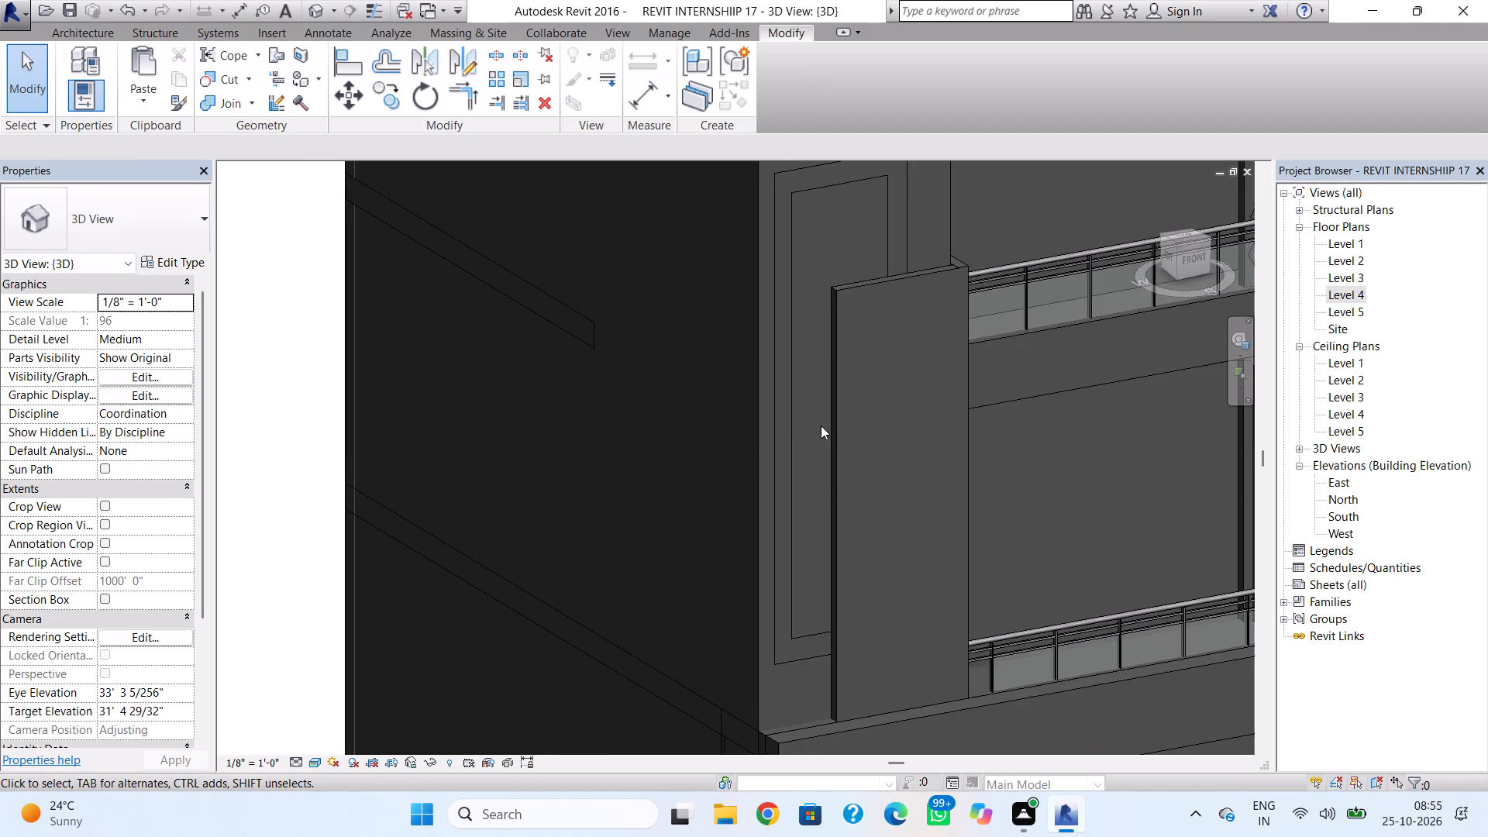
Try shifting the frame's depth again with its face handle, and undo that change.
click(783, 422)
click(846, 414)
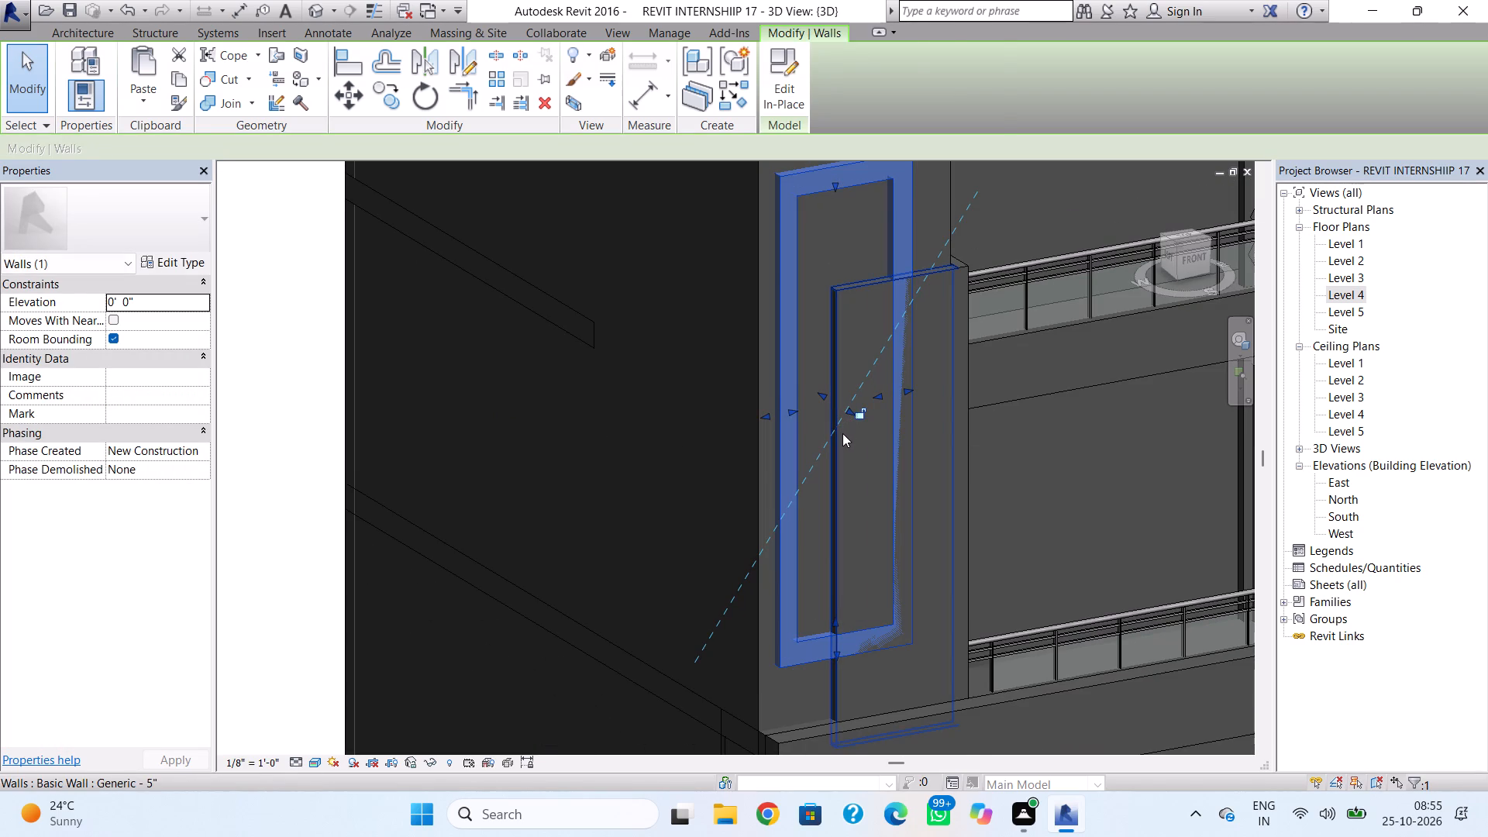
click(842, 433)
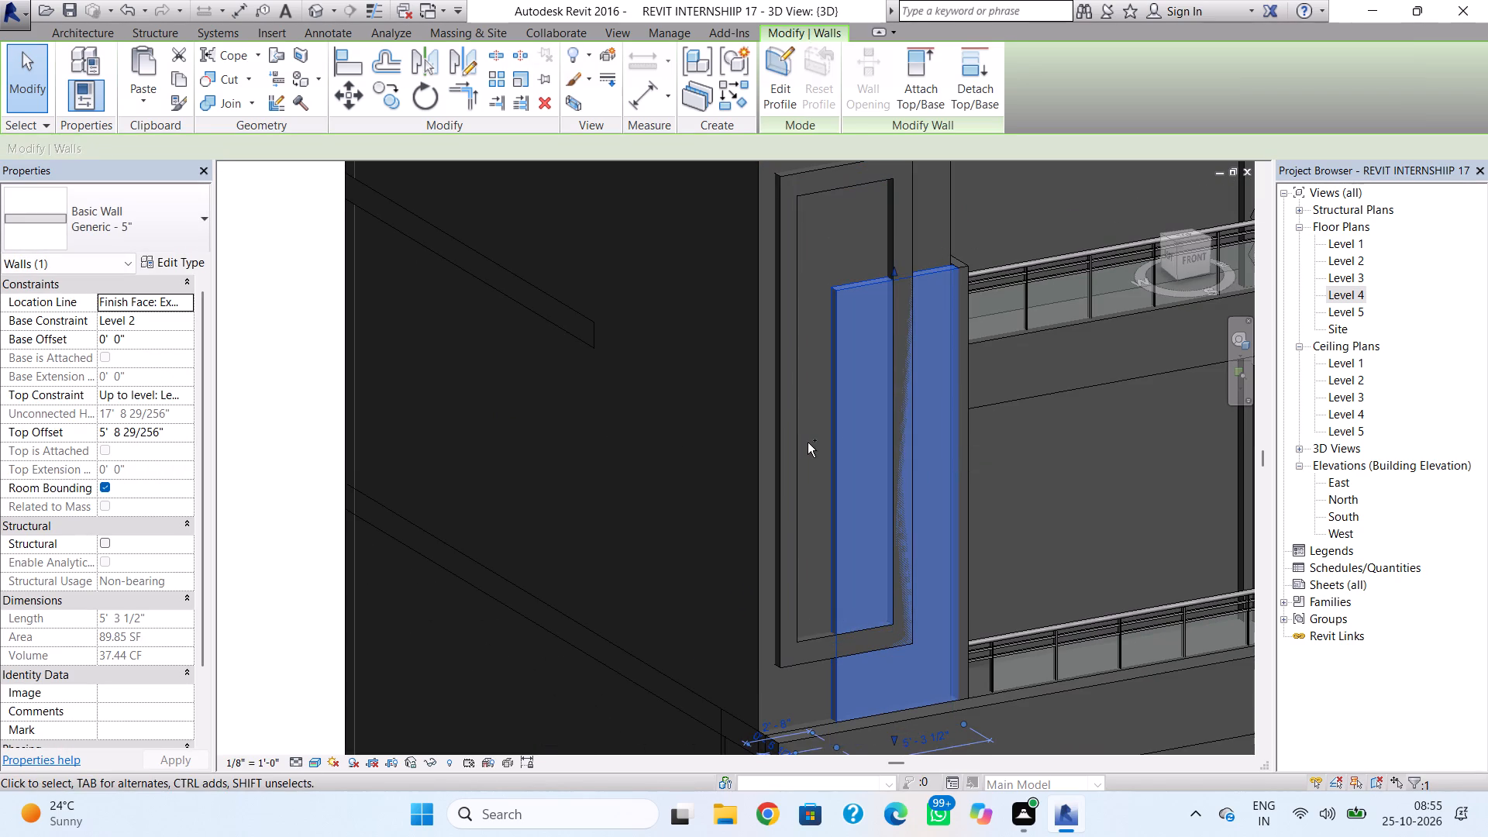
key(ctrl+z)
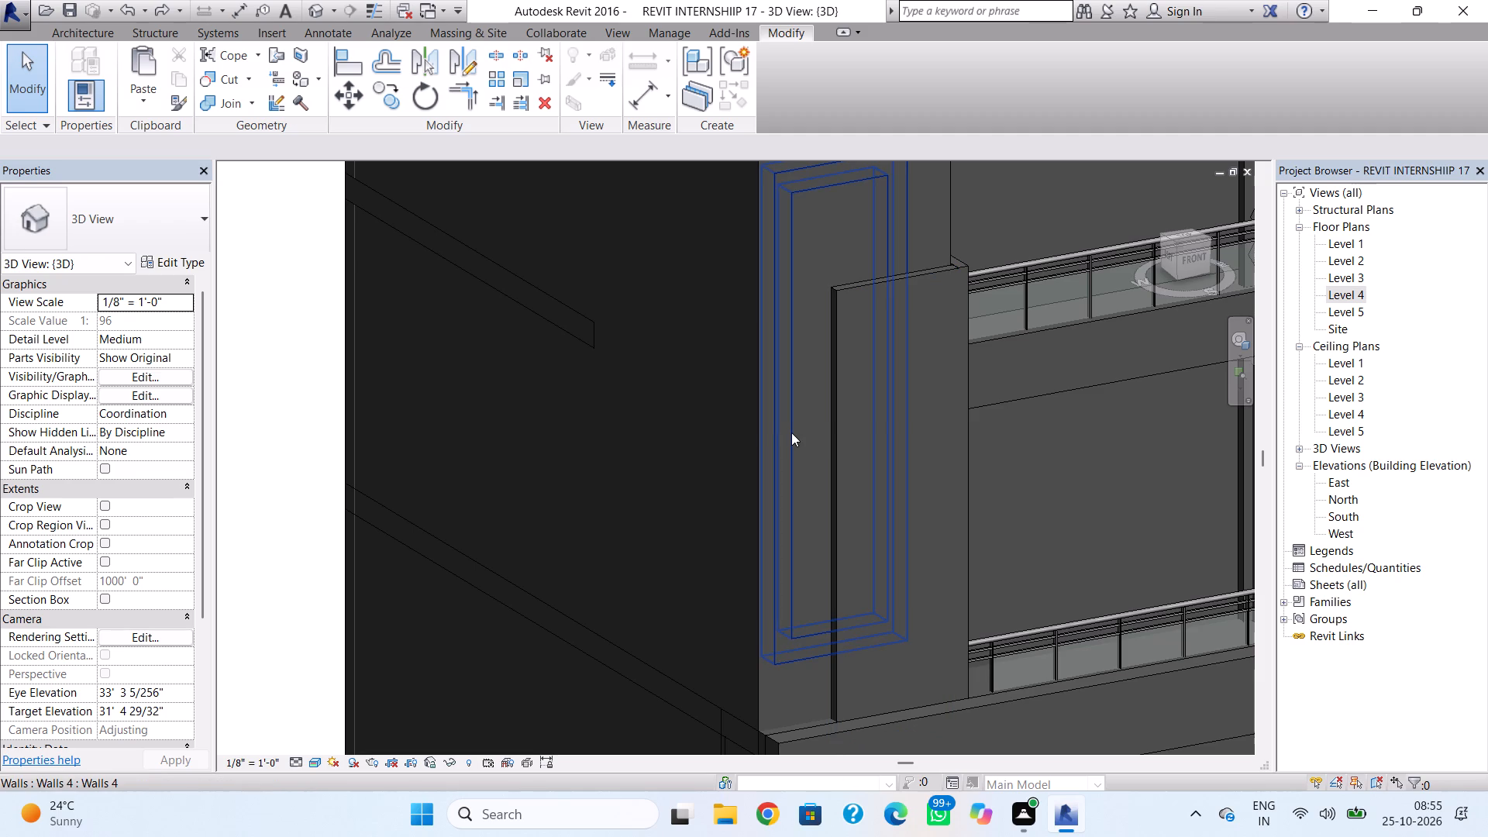
Push the rectangular frame's front face back so it sits just behind the projecting wall's front face.
click(789, 434)
shift+right_drag(813, 431, 918, 508)
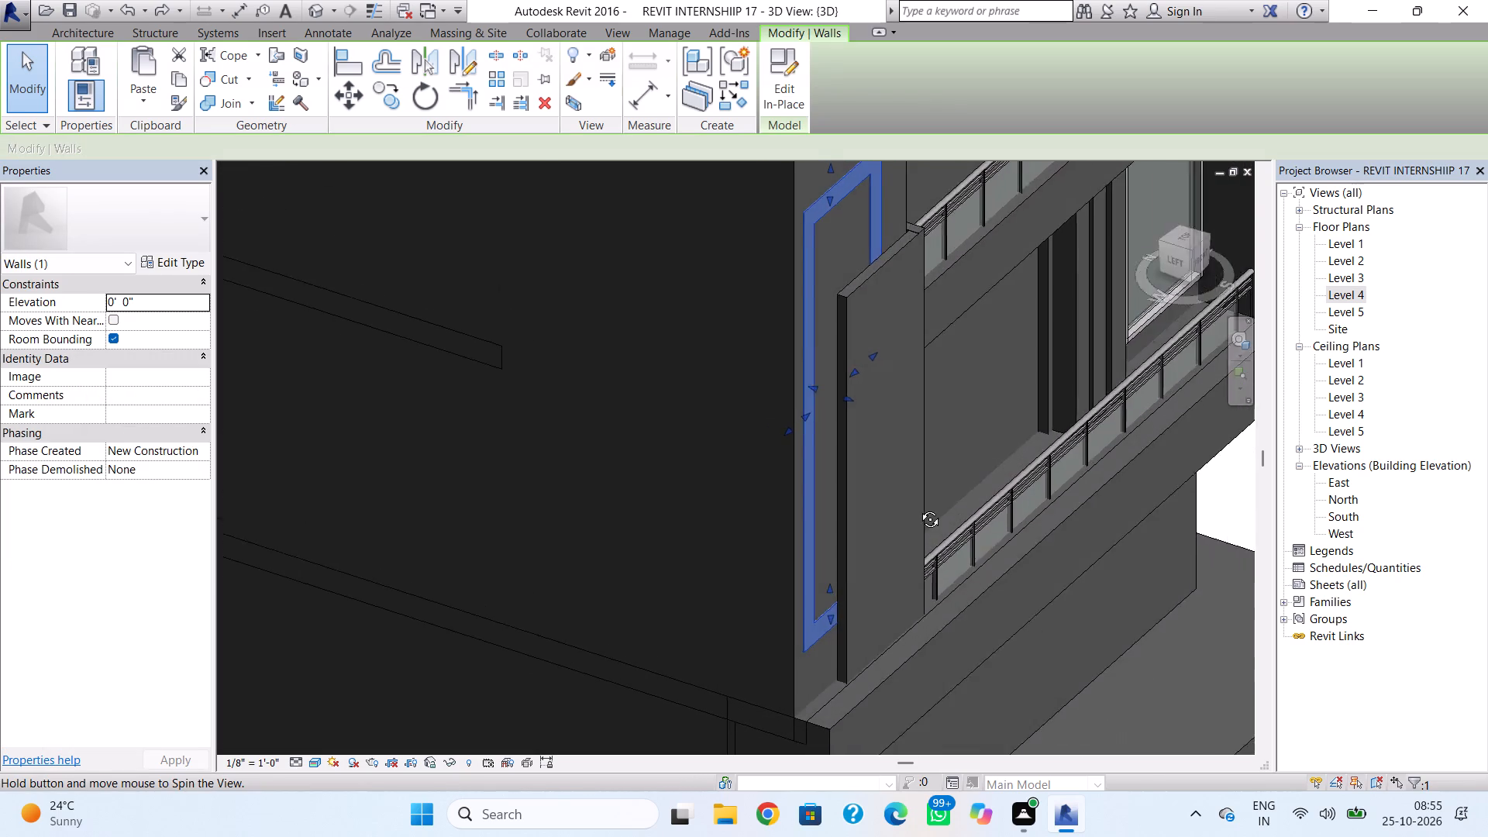
shift+right_drag(918, 508, 925, 508)
click(852, 401)
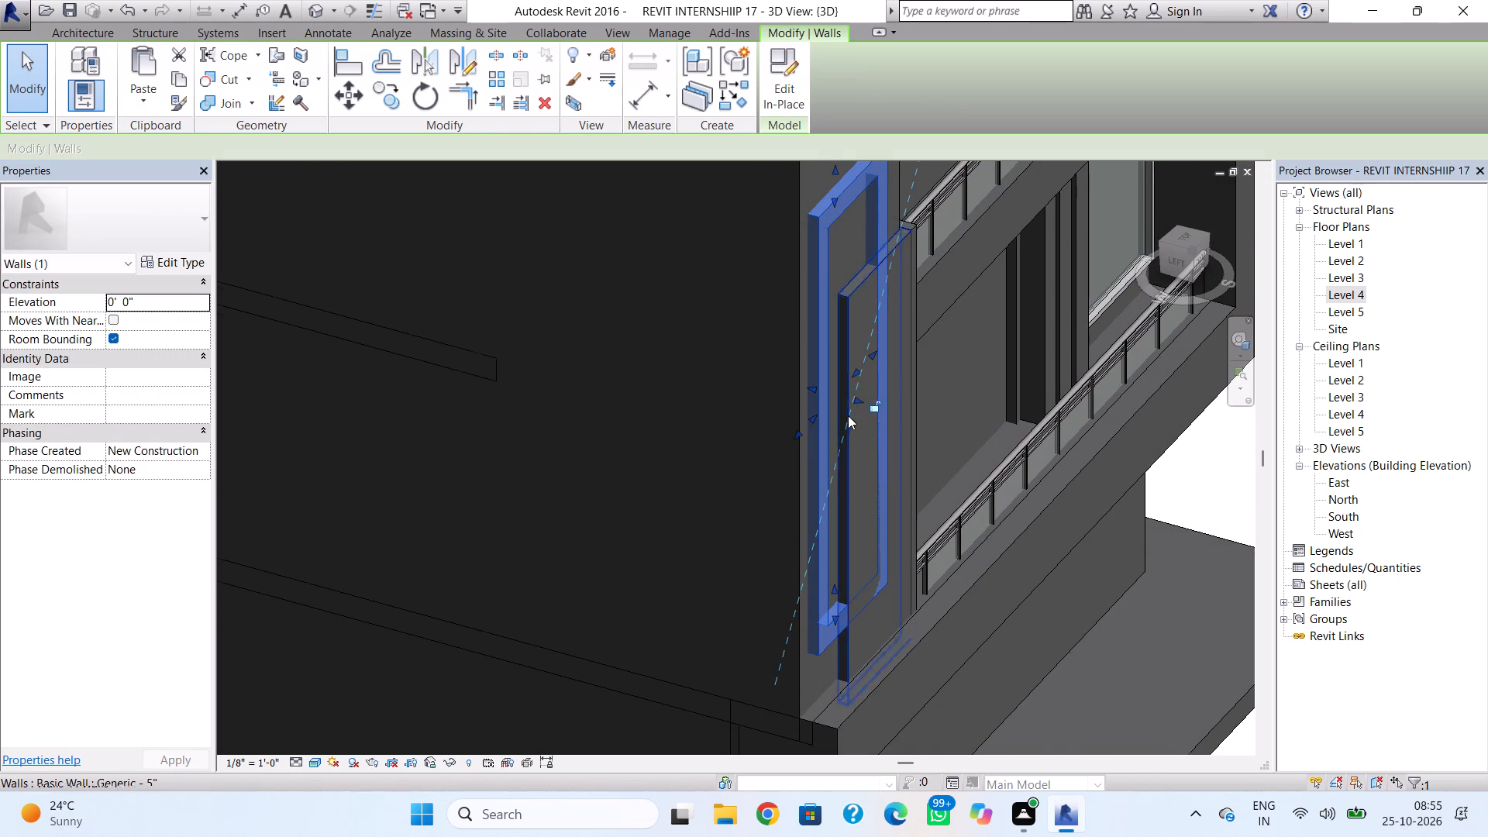
scroll(848, 415, up, 3)
shift+right_drag(915, 429, 839, 445)
click(810, 362)
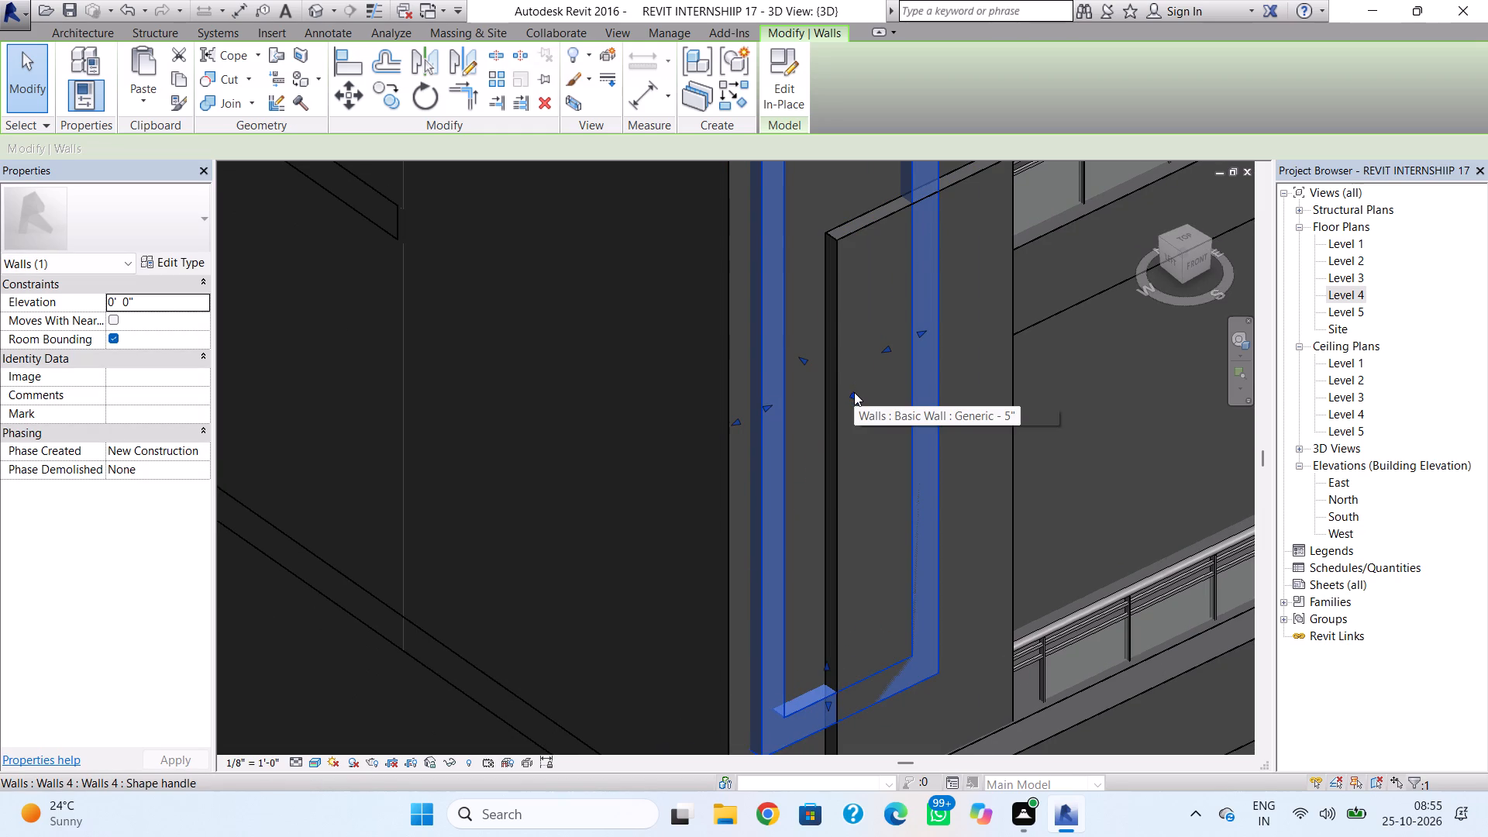
drag(854, 392, 845, 375)
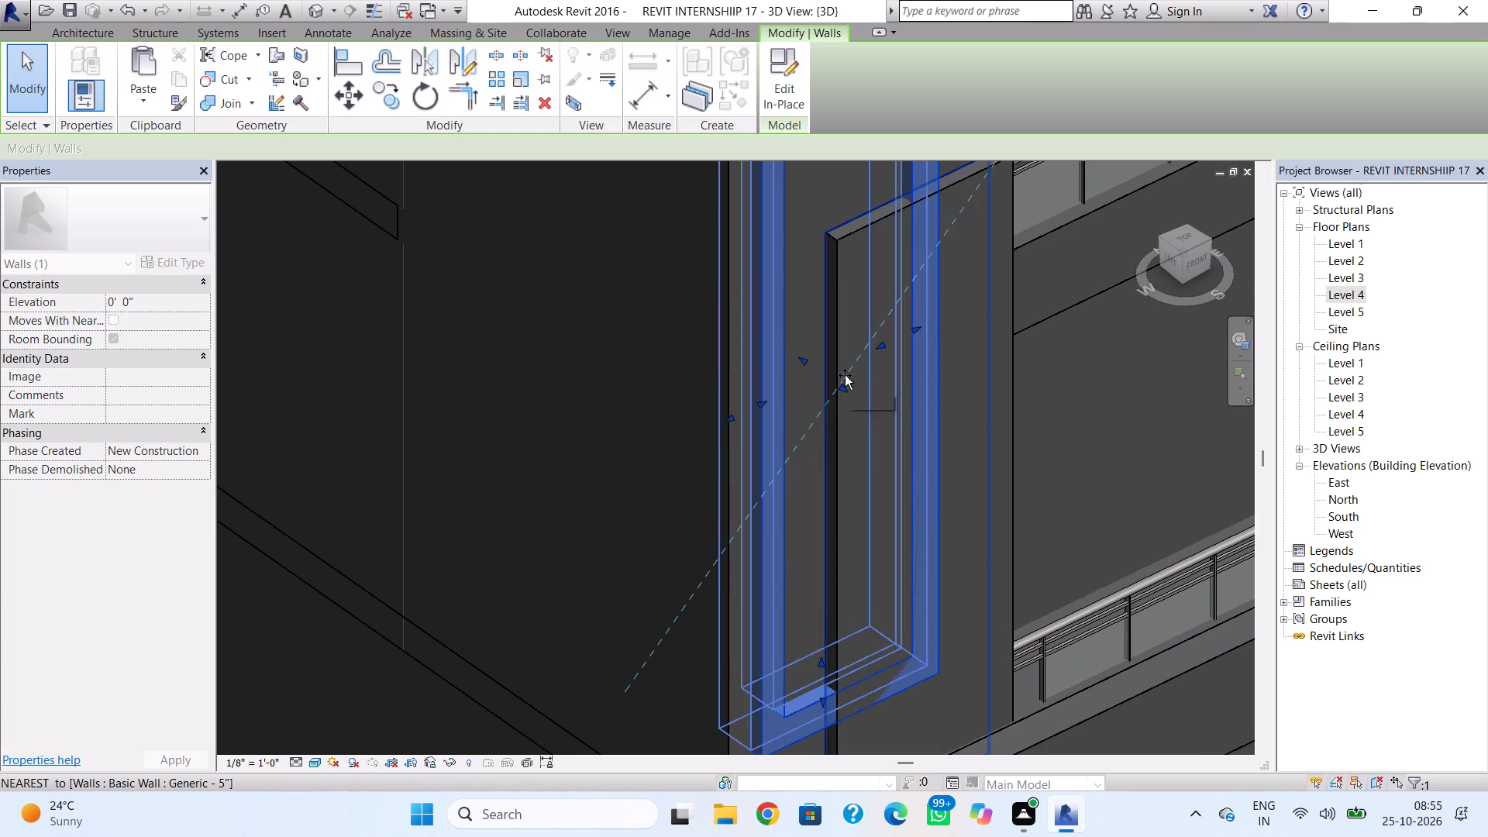
drag(845, 375, 849, 381)
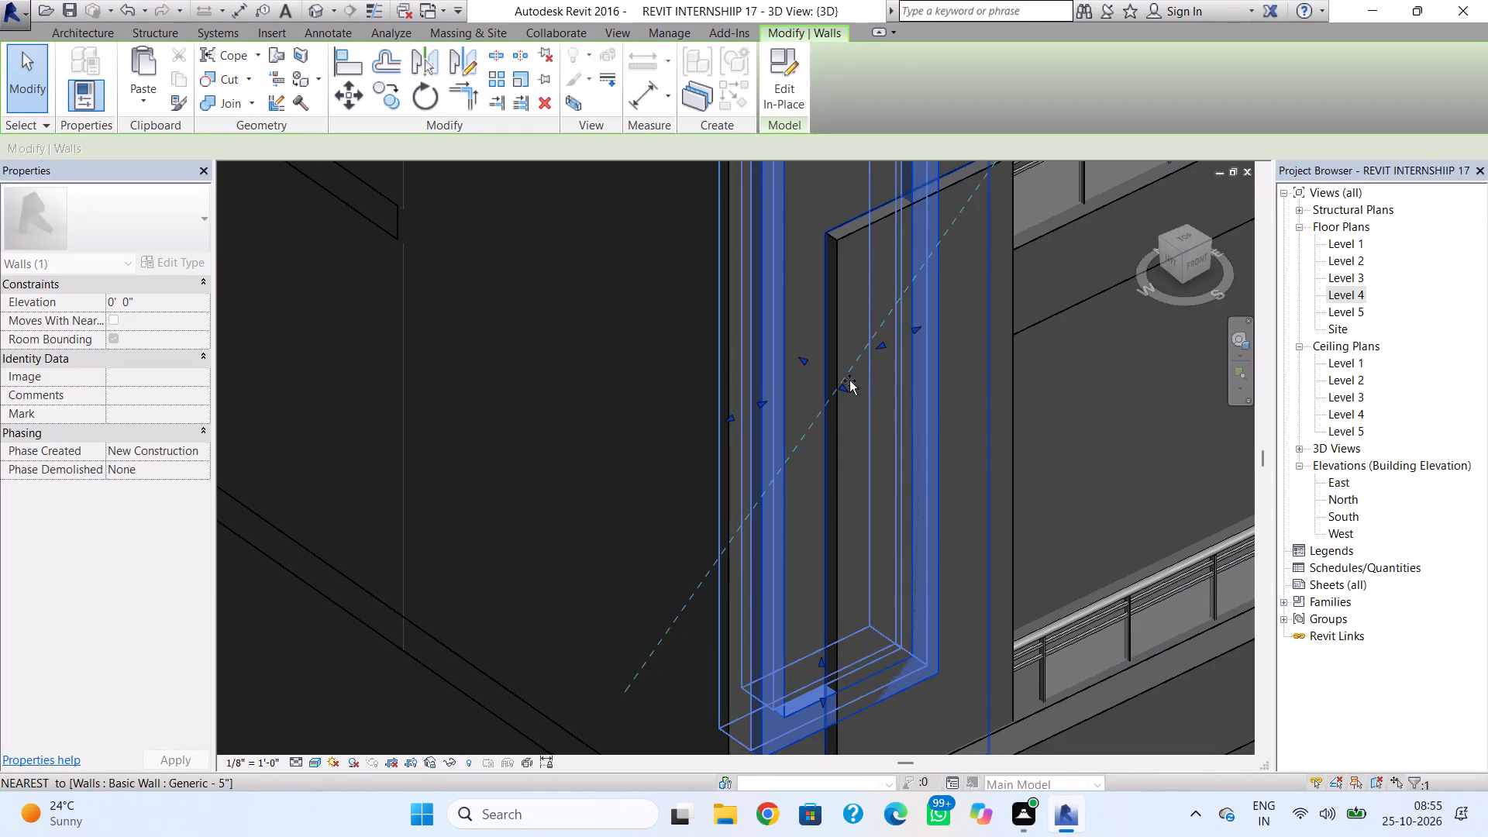
drag(849, 381, 850, 381)
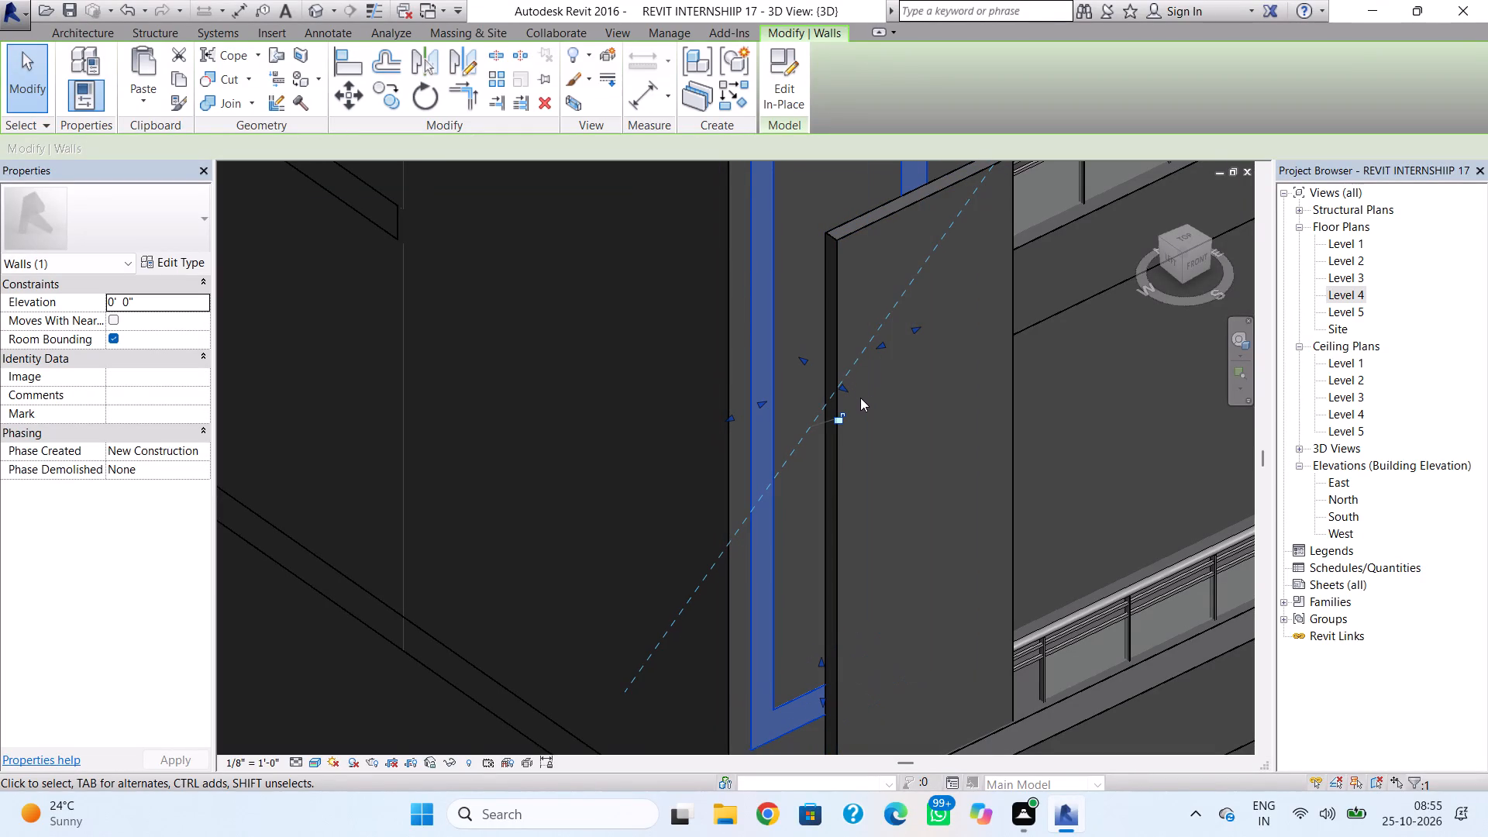
scroll(839, 386, up, 4)
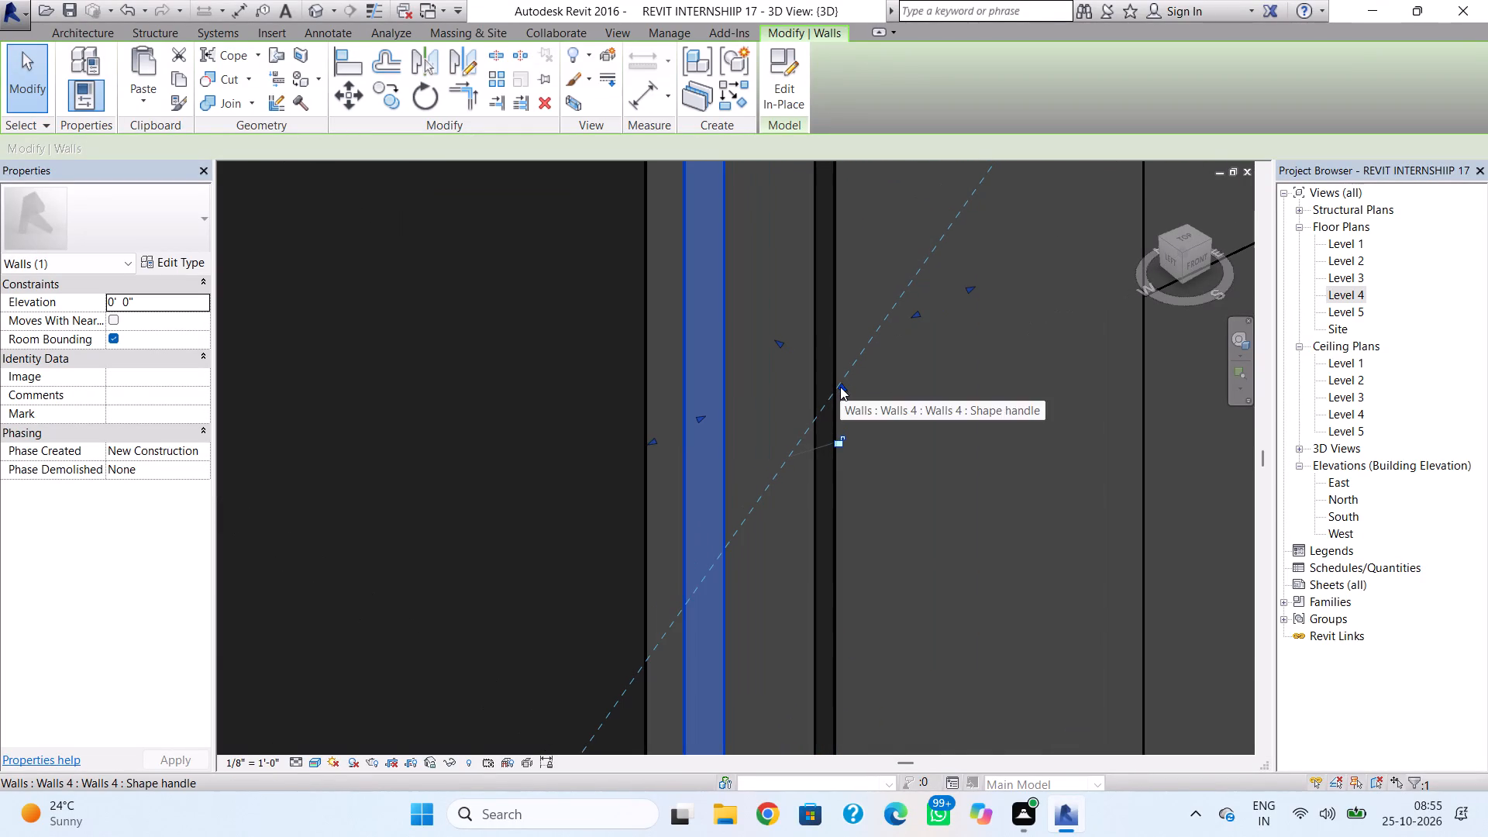
click(841, 386)
click(819, 446)
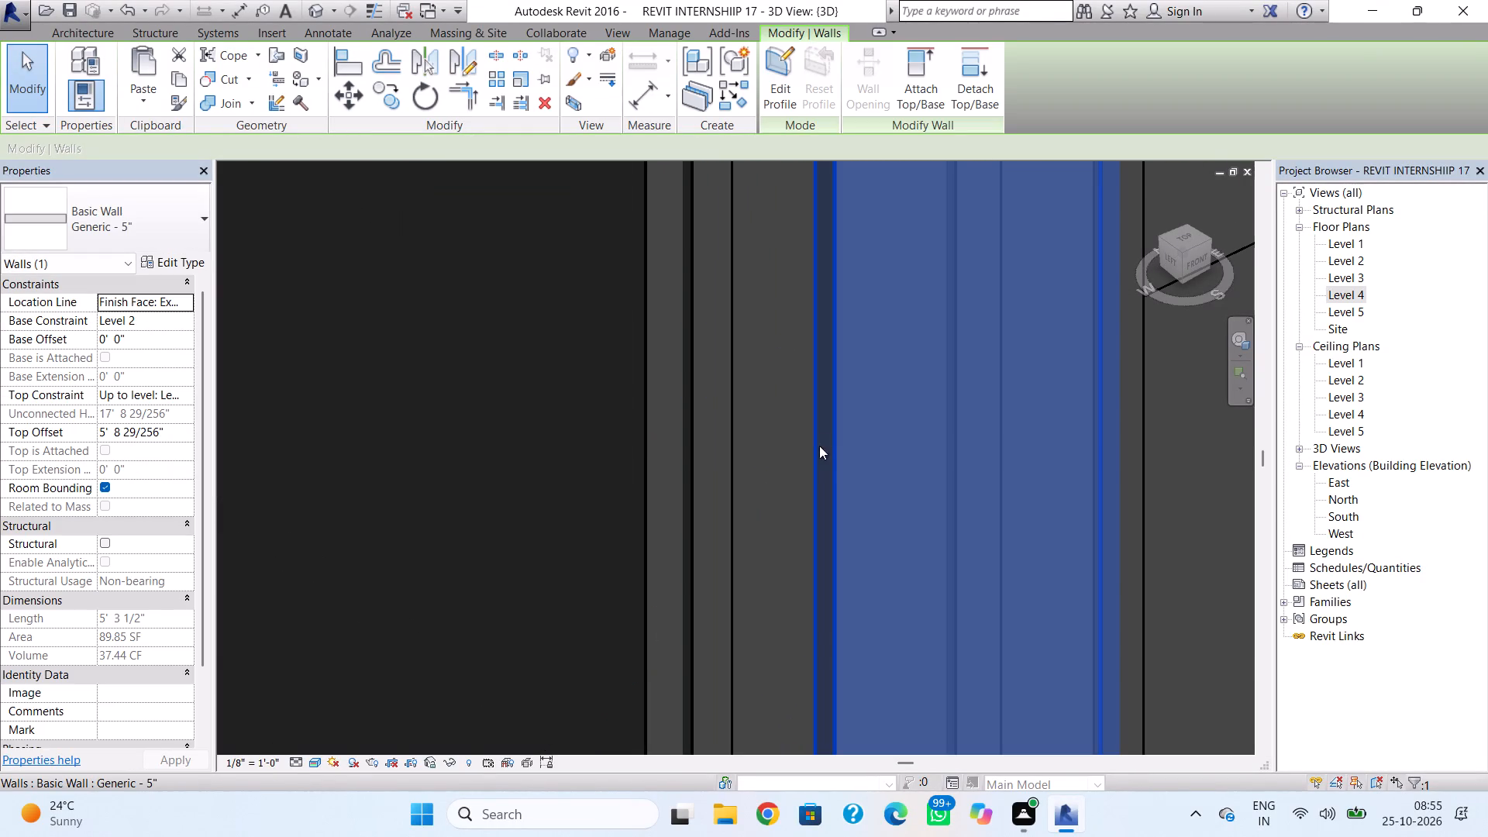
key(Escape)
scroll(863, 443, down, 4)
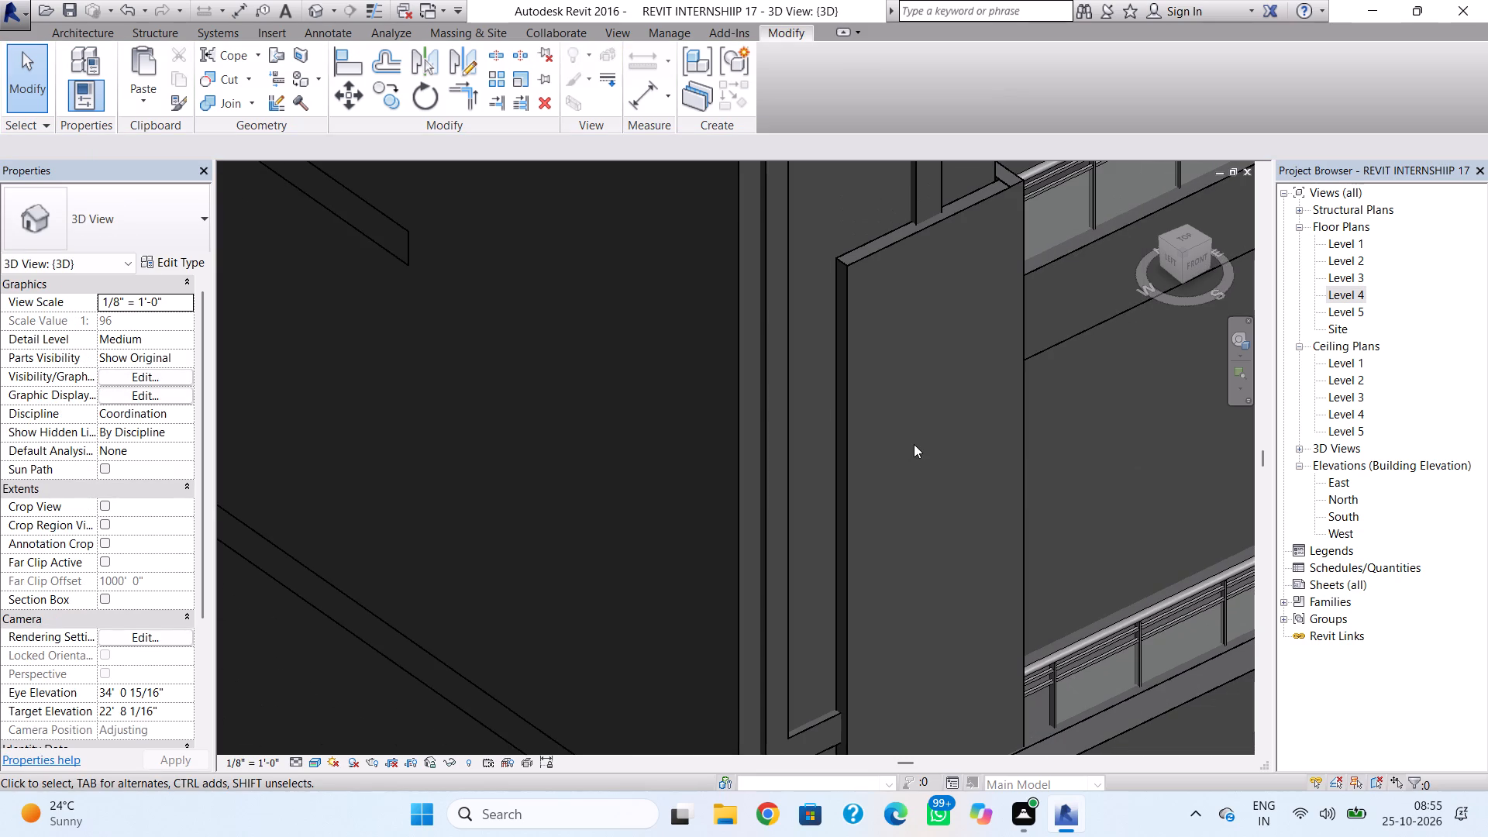
Edit the projecting wall's profile and cut a tall, narrow rectangular opening starting at the frame's inner vertical edge.
shift+right_drag(914, 444, 790, 343)
shift+scroll(787, 315, down, 1)
scroll(790, 346, down, 3)
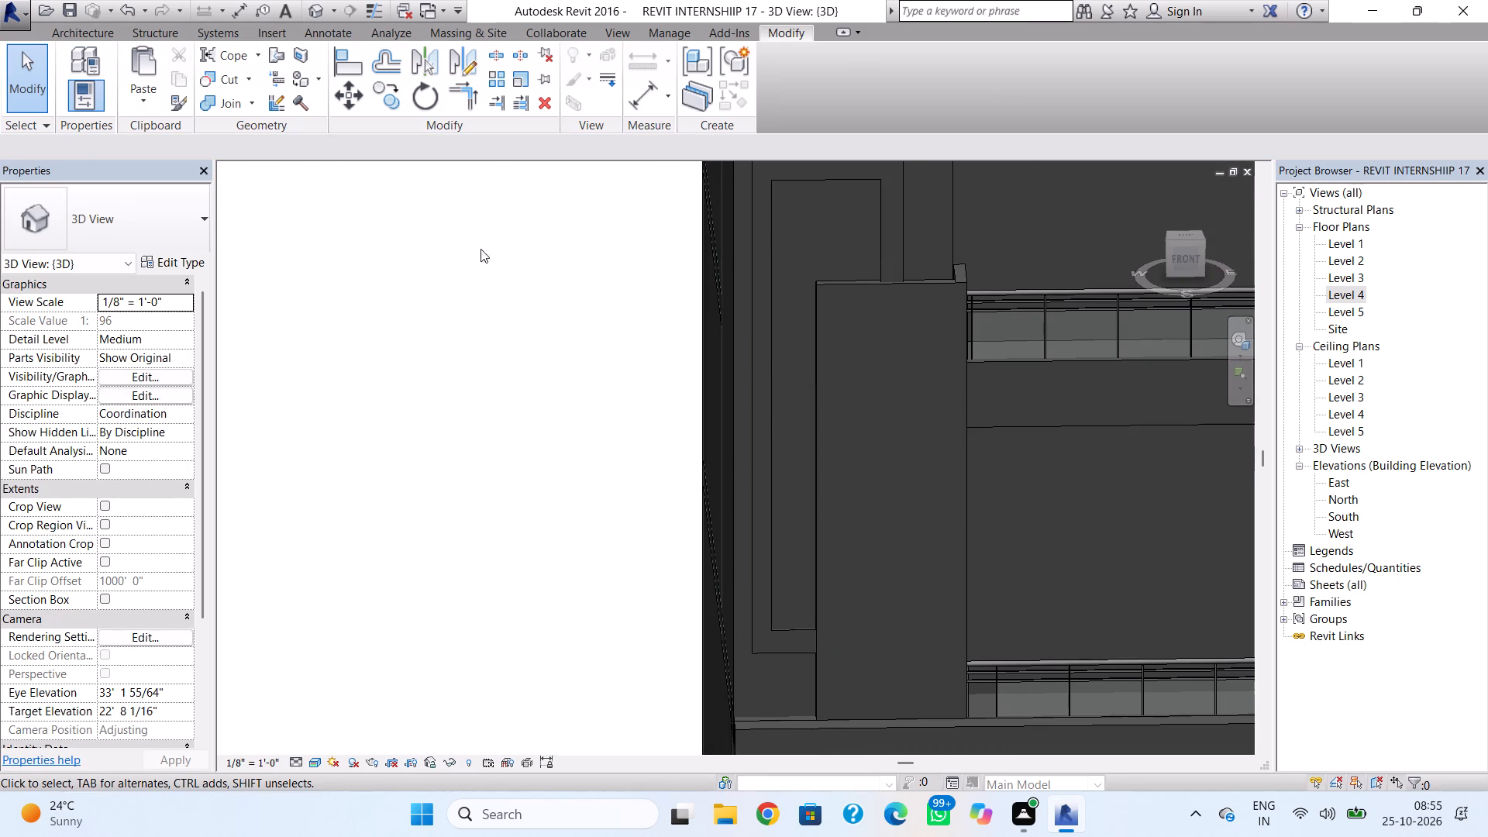
click(818, 283)
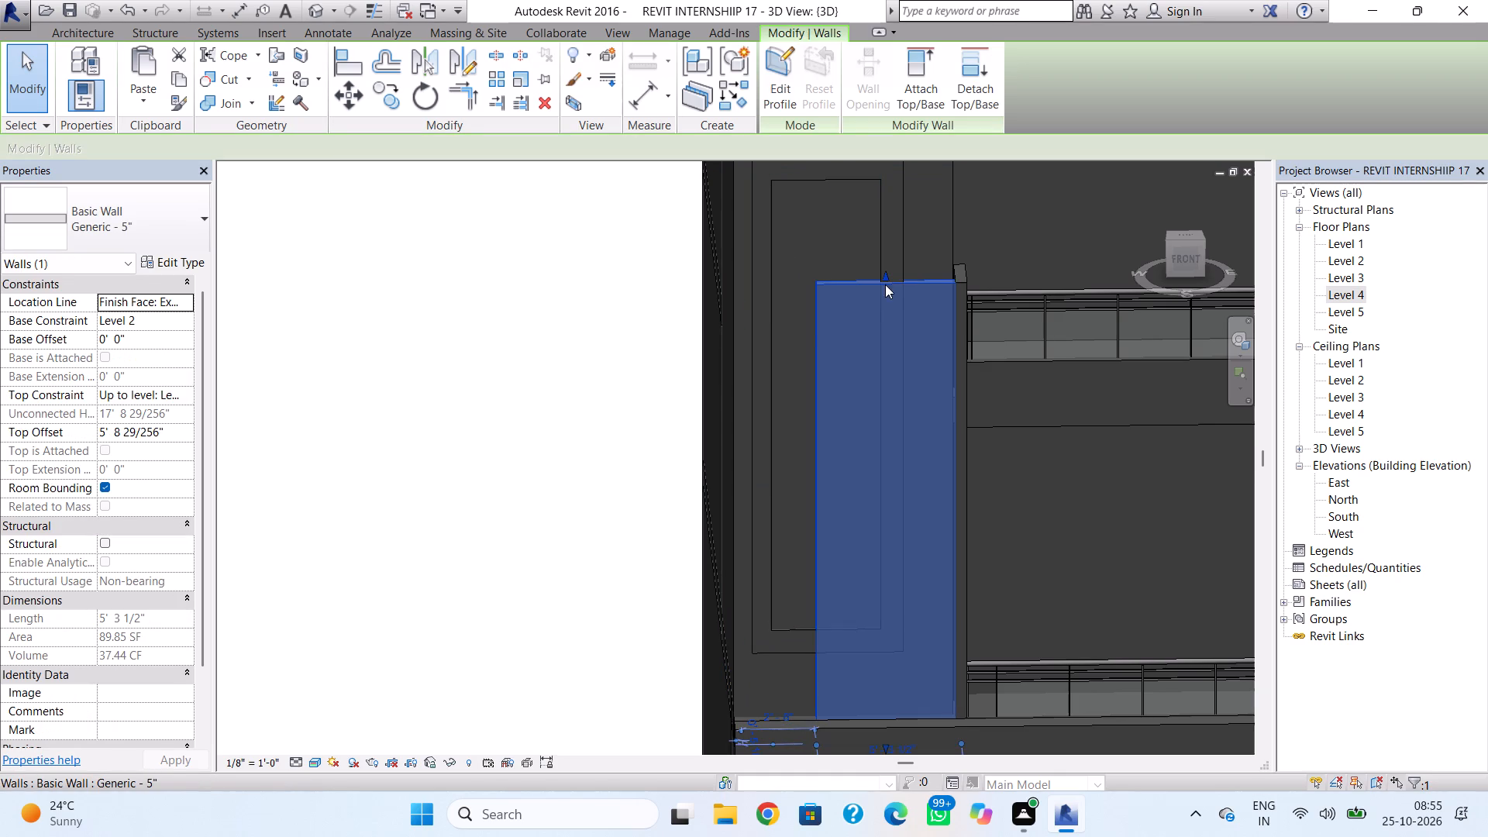
click(786, 77)
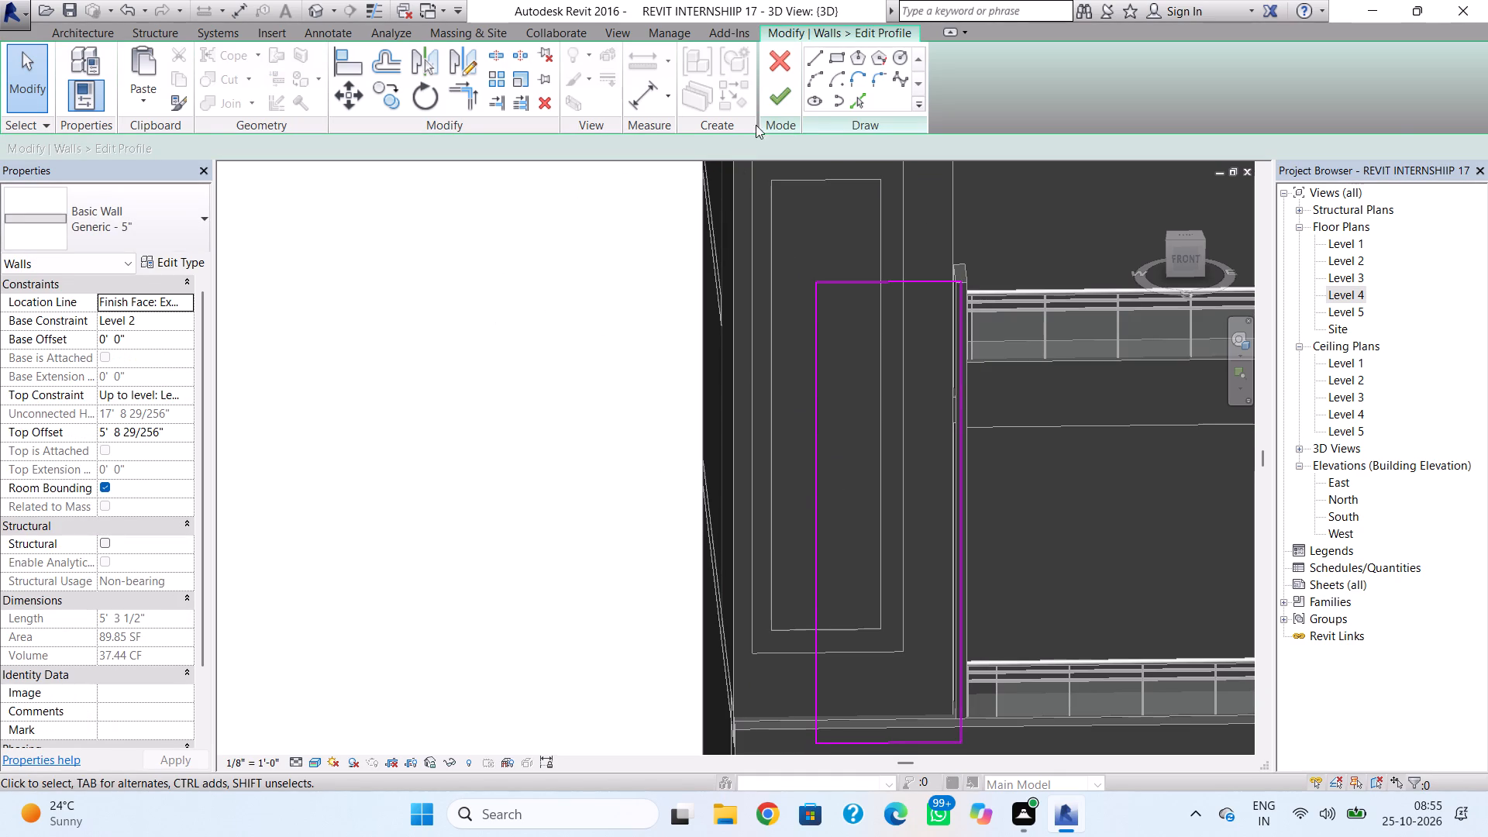
click(842, 60)
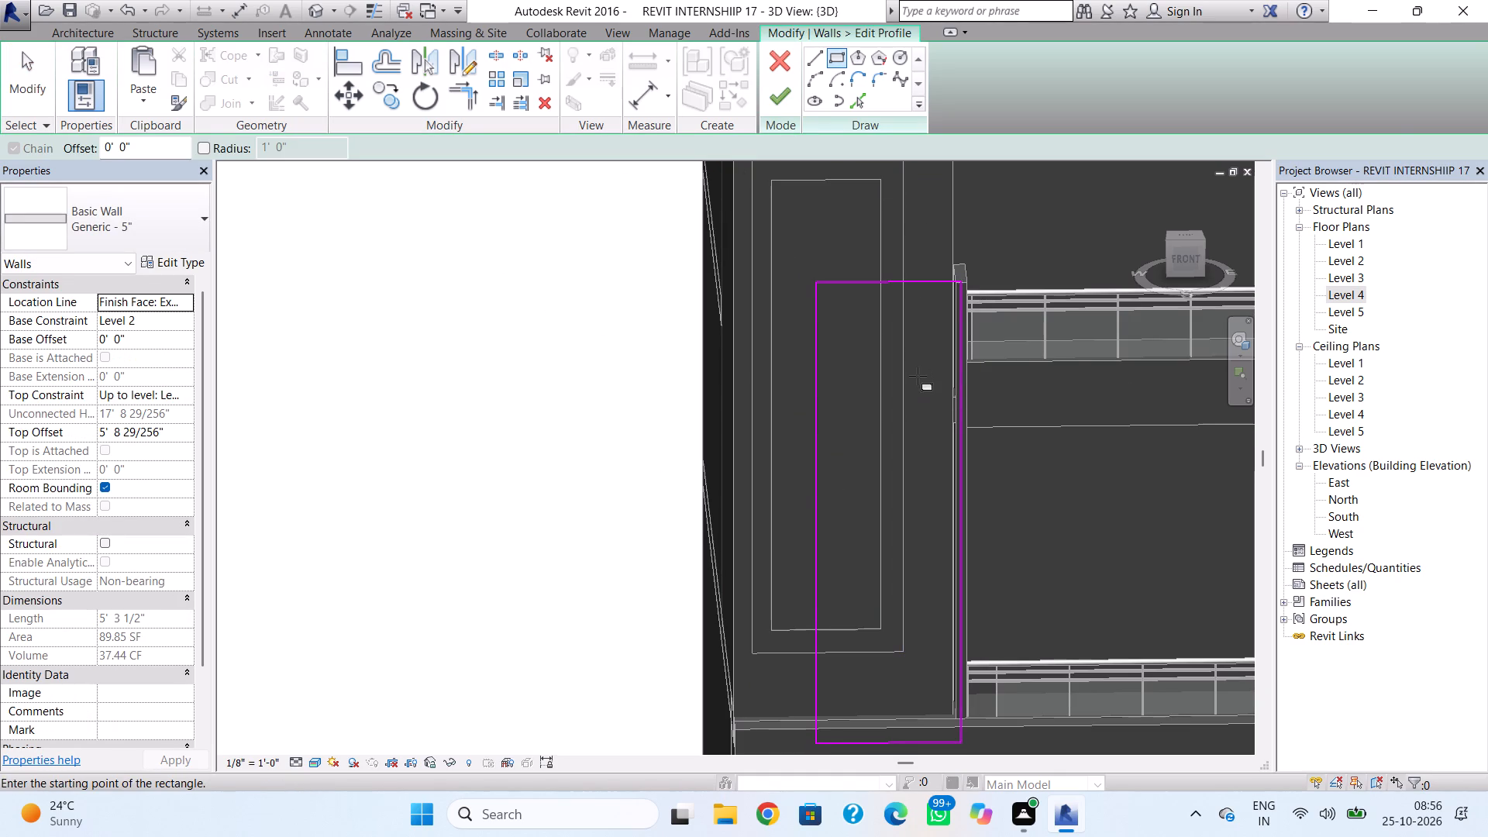
scroll(918, 377, down, 2)
middle_drag(921, 388, 914, 313)
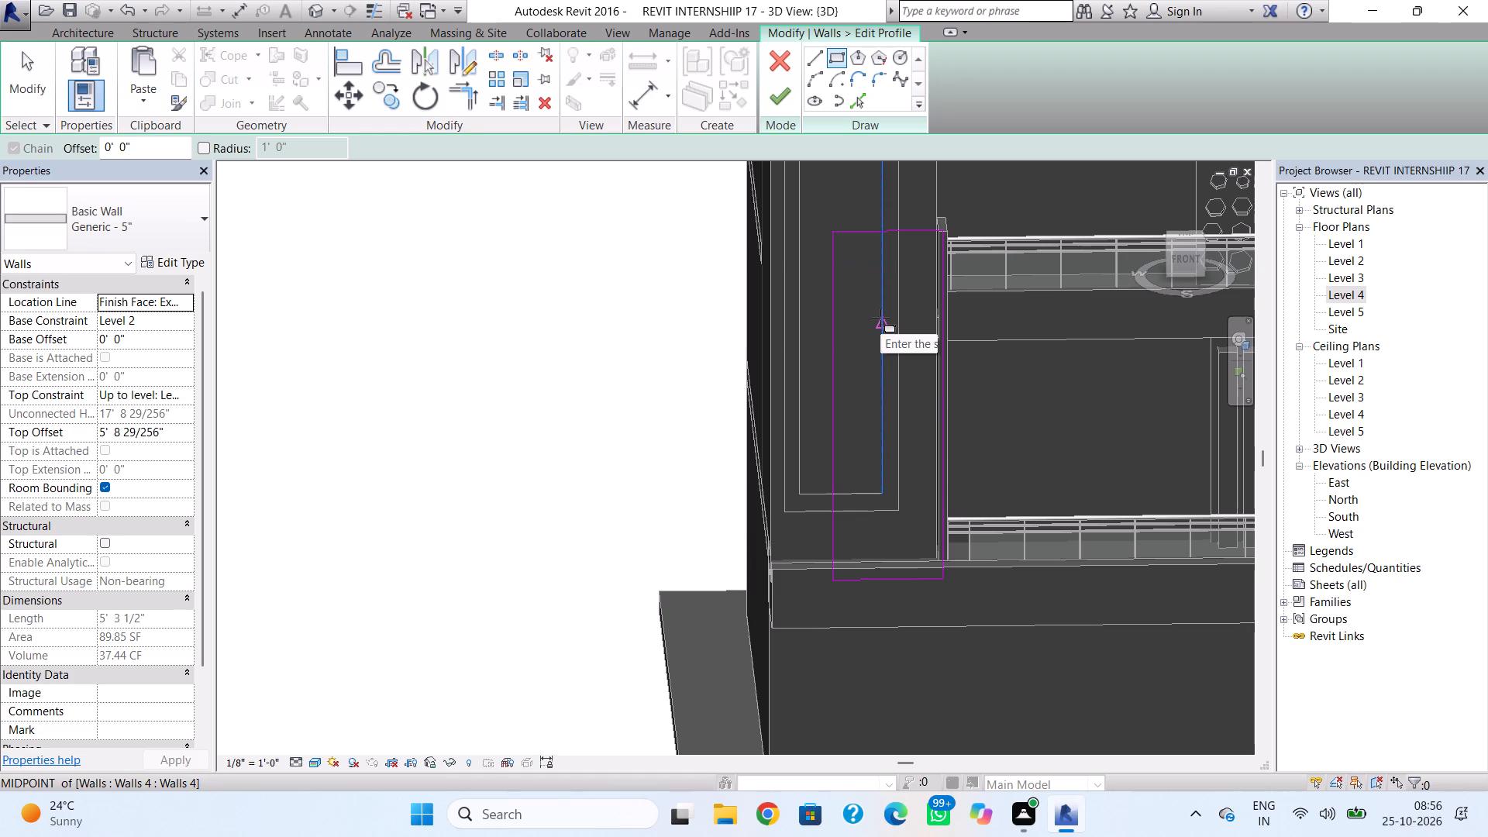
shift+right_drag(895, 312, 880, 277)
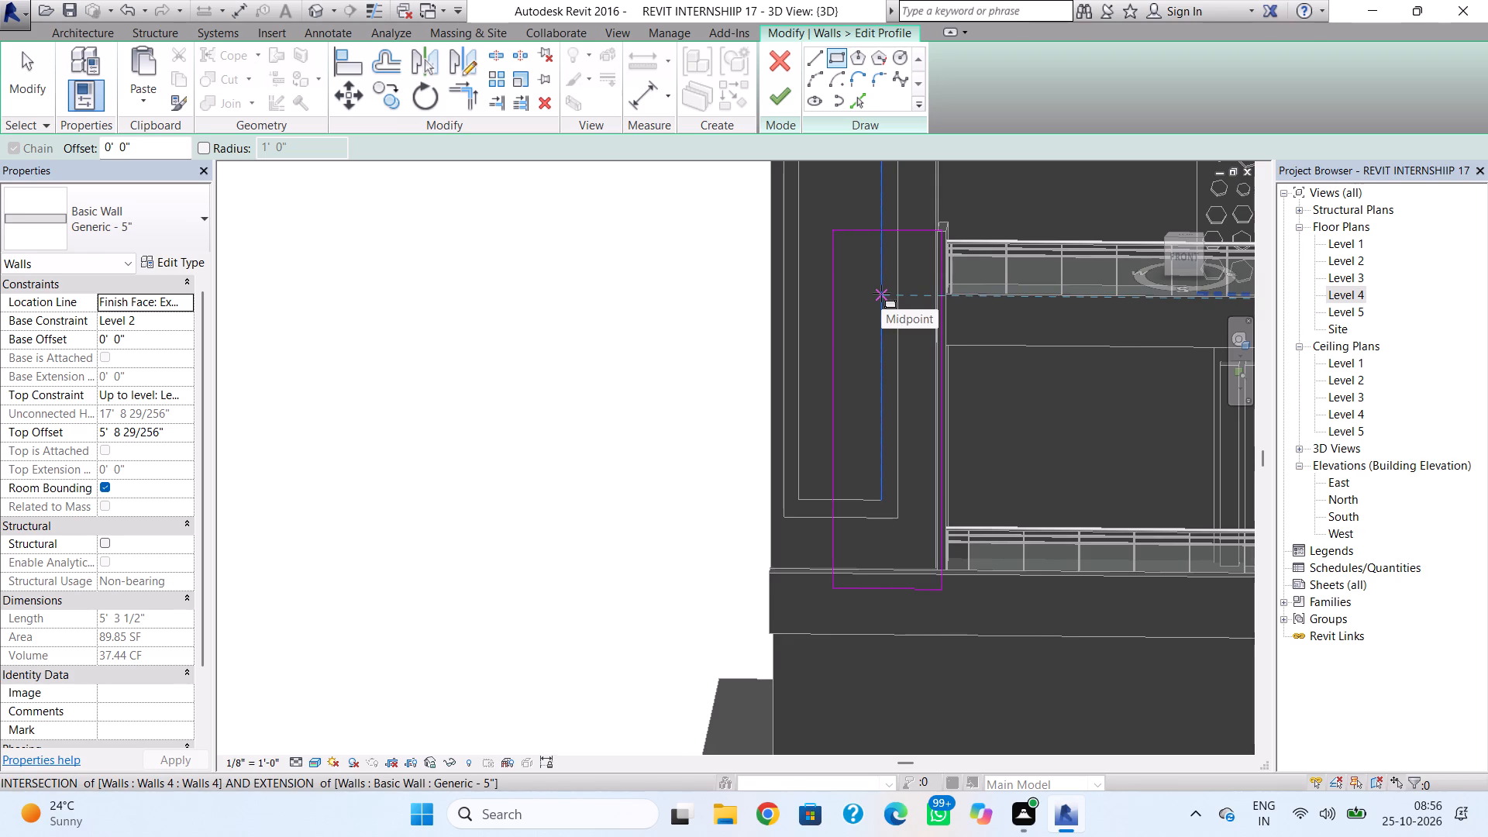
click(881, 293)
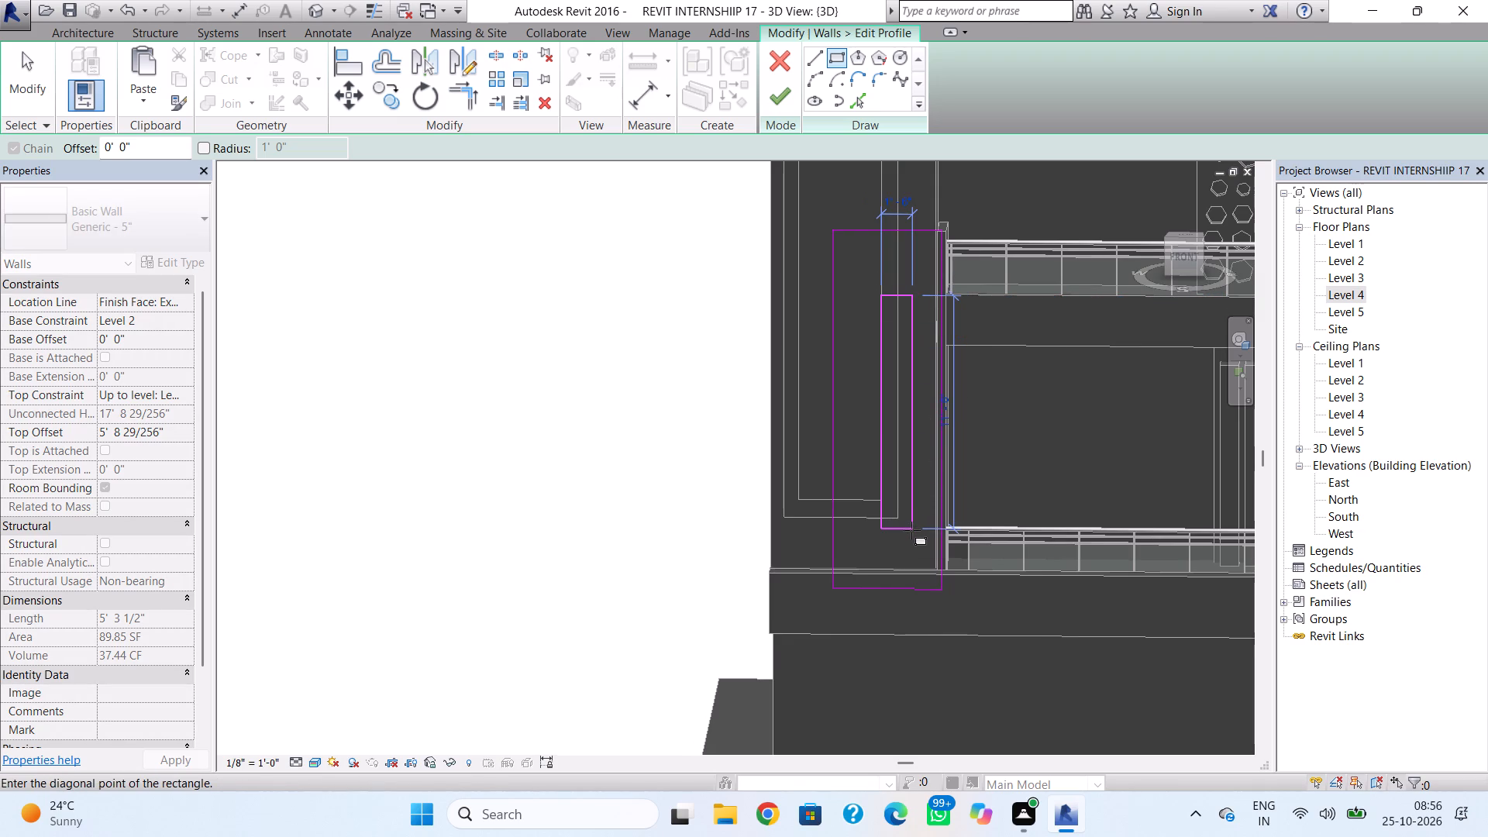
click(911, 538)
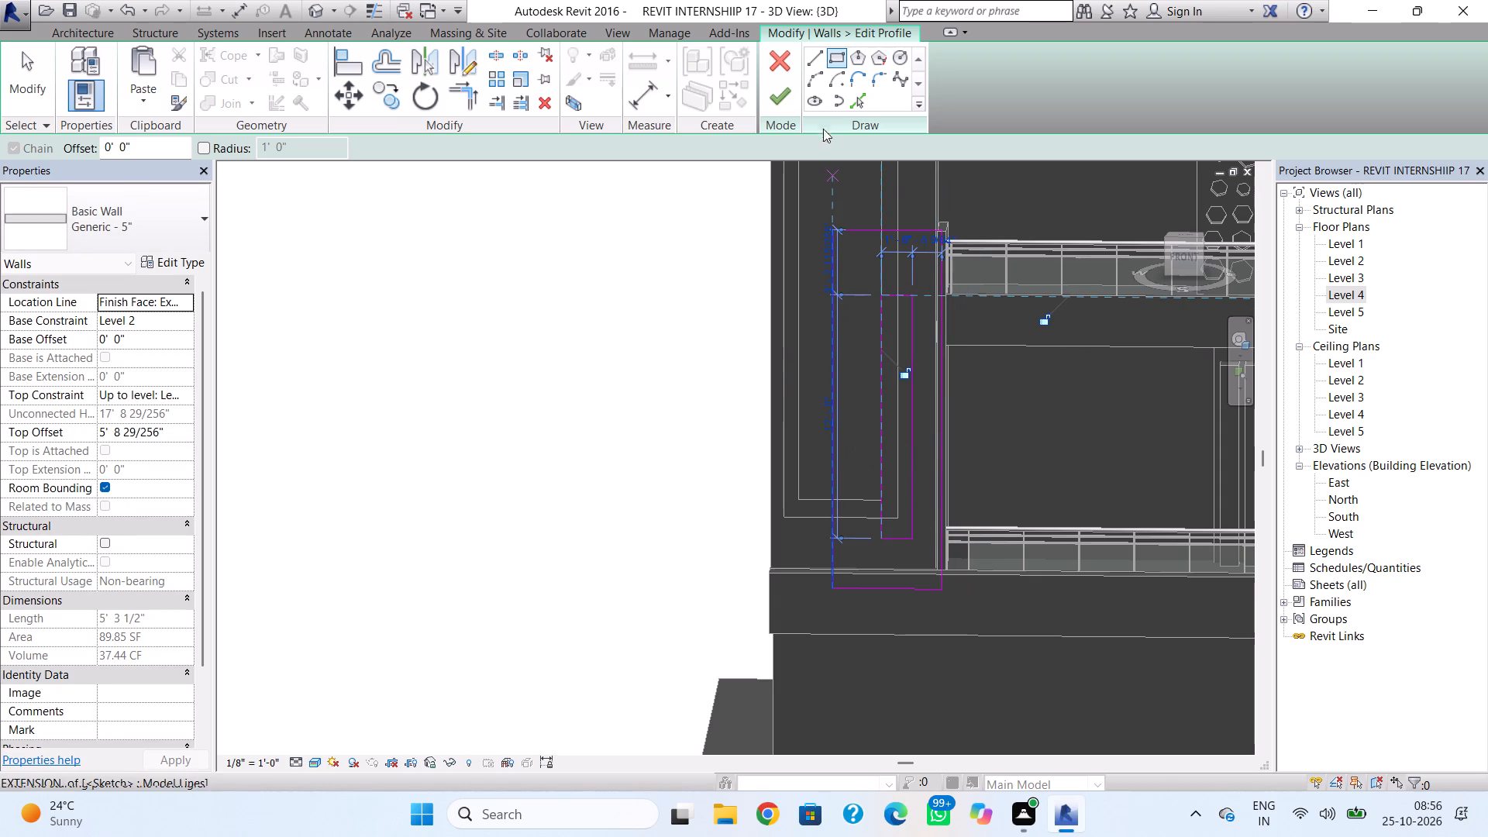
click(787, 95)
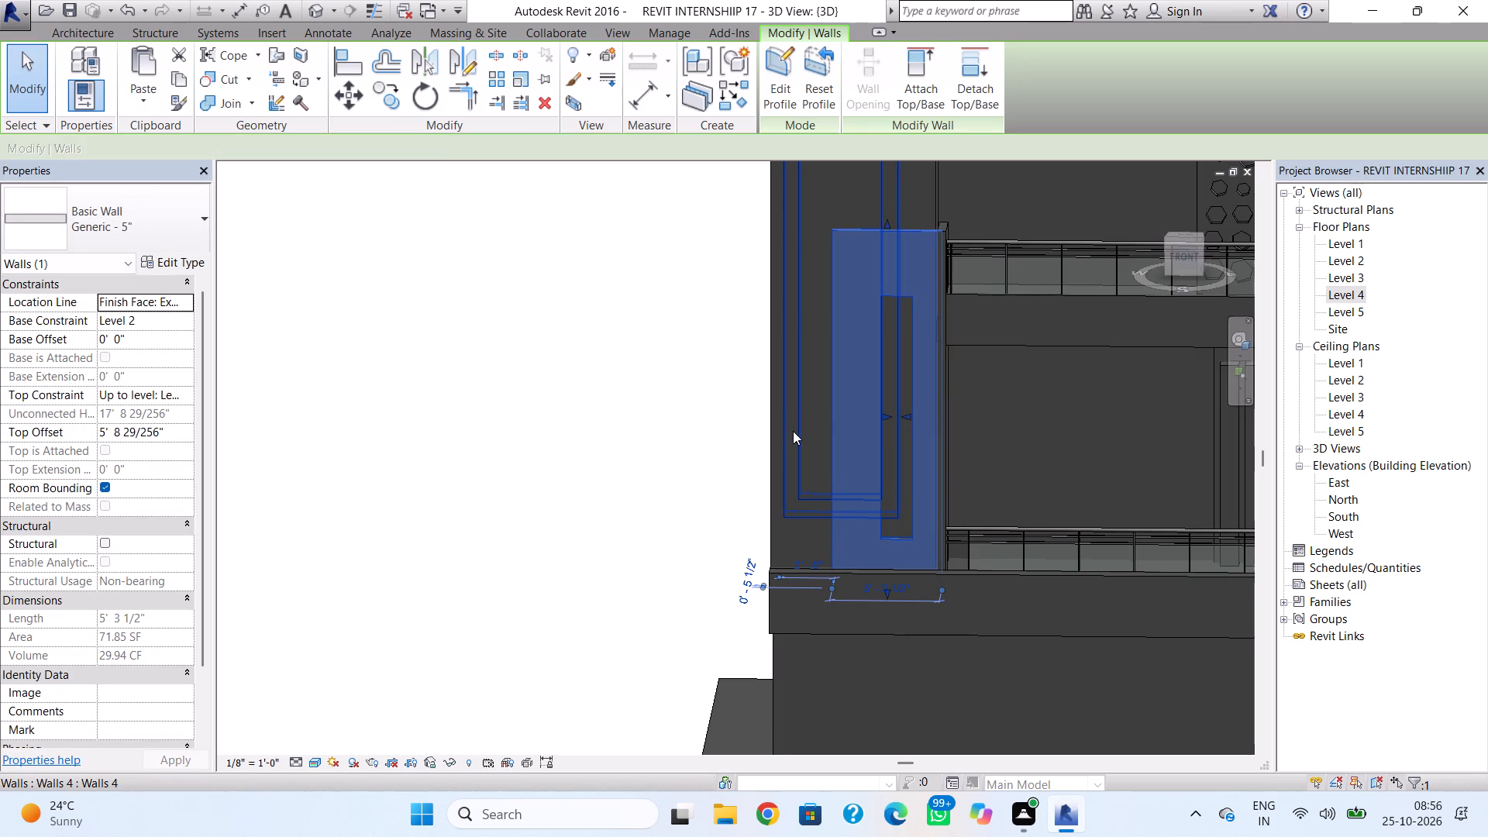
Shift both vertical edges of the wall opening toward the frame, lining its far edge up with the frame's outer edge.
drag(883, 419, 872, 413)
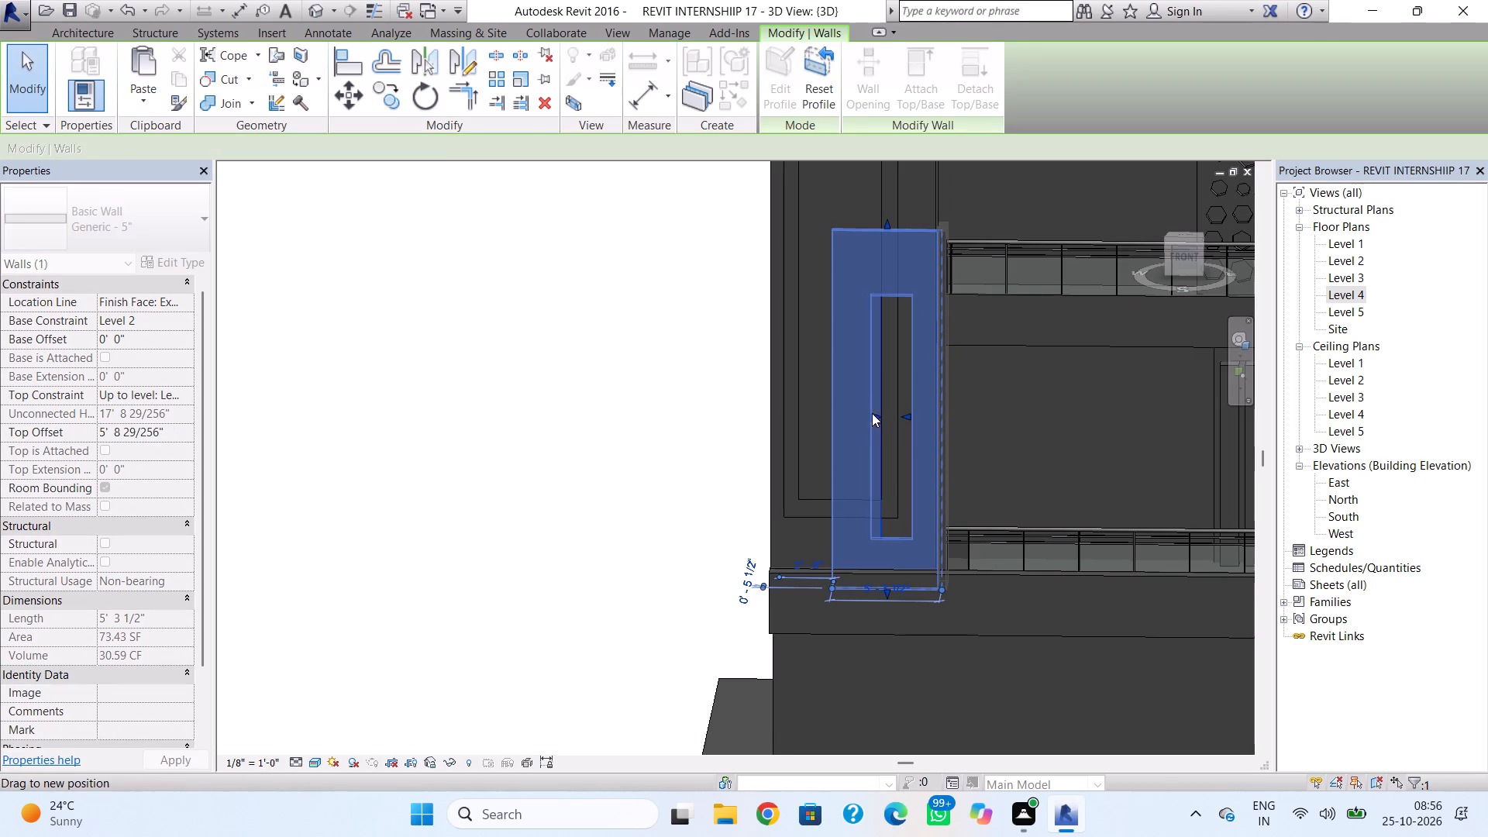
click(907, 416)
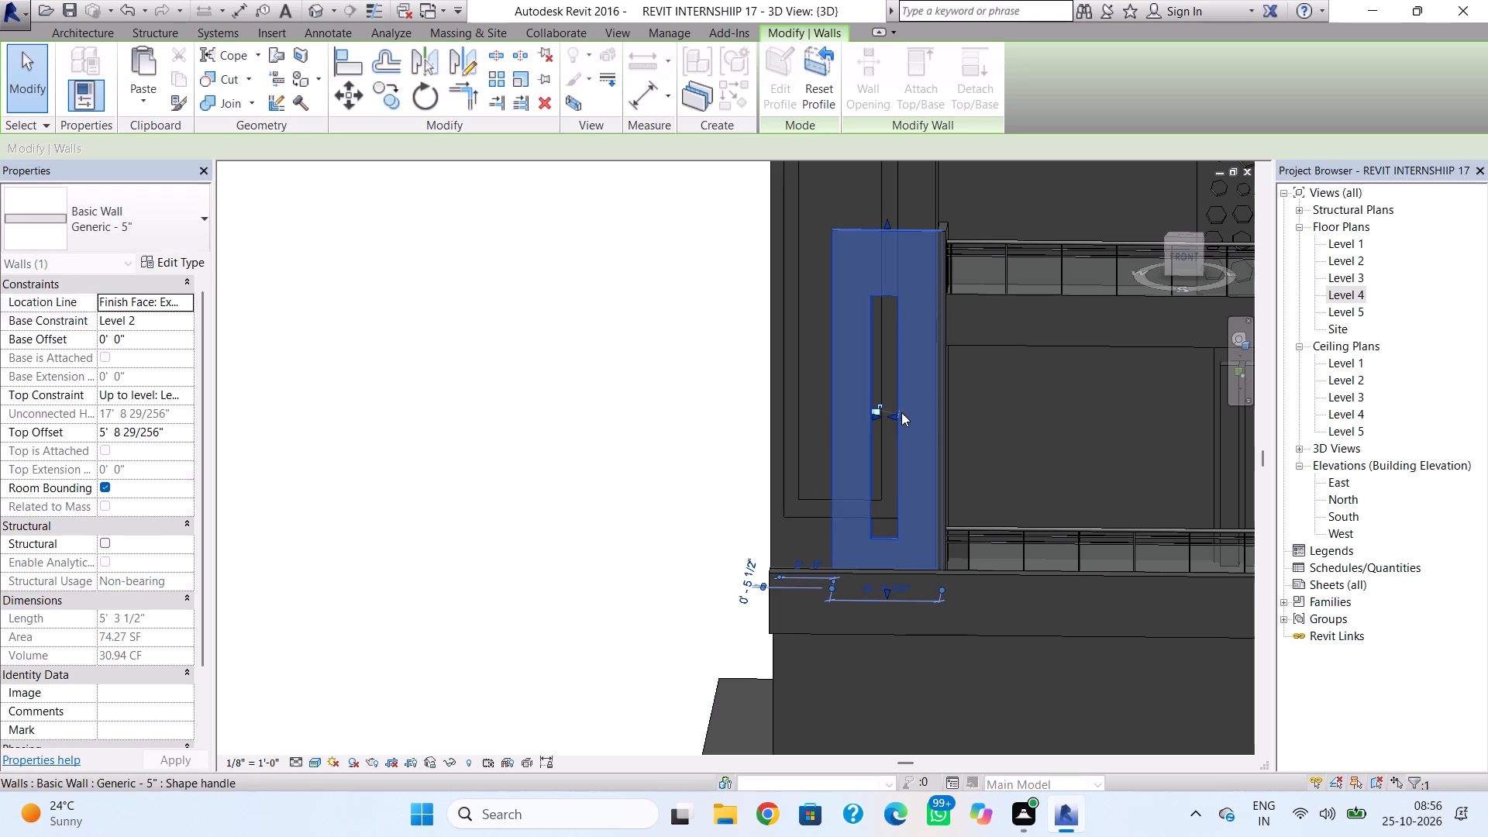
scroll(910, 418, up, 4)
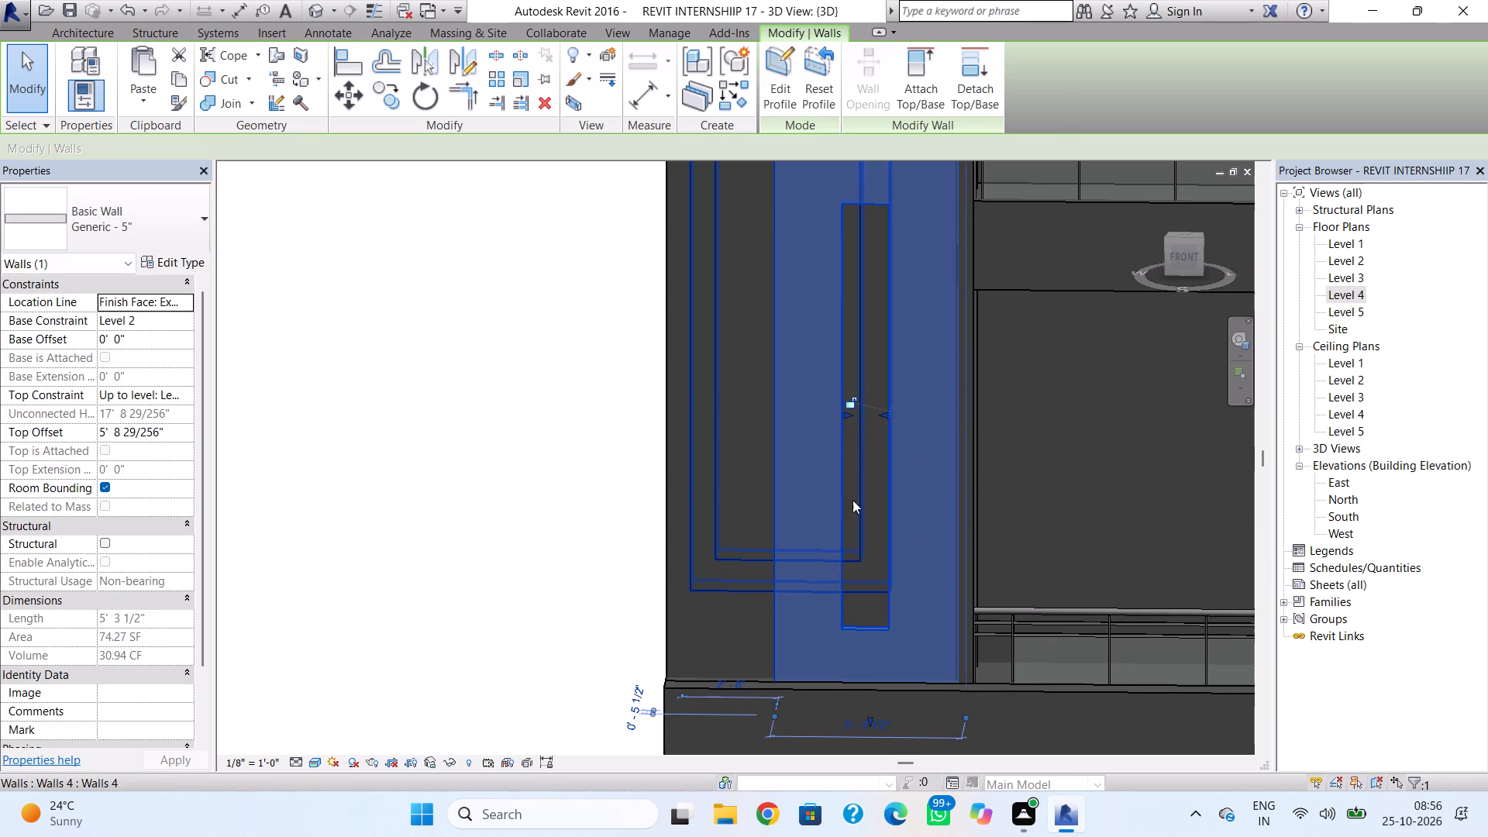
key(Escape)
Pull the frame's front face slightly forward to meet the projecting wall's face.
shift+right_drag(648, 519, 677, 511)
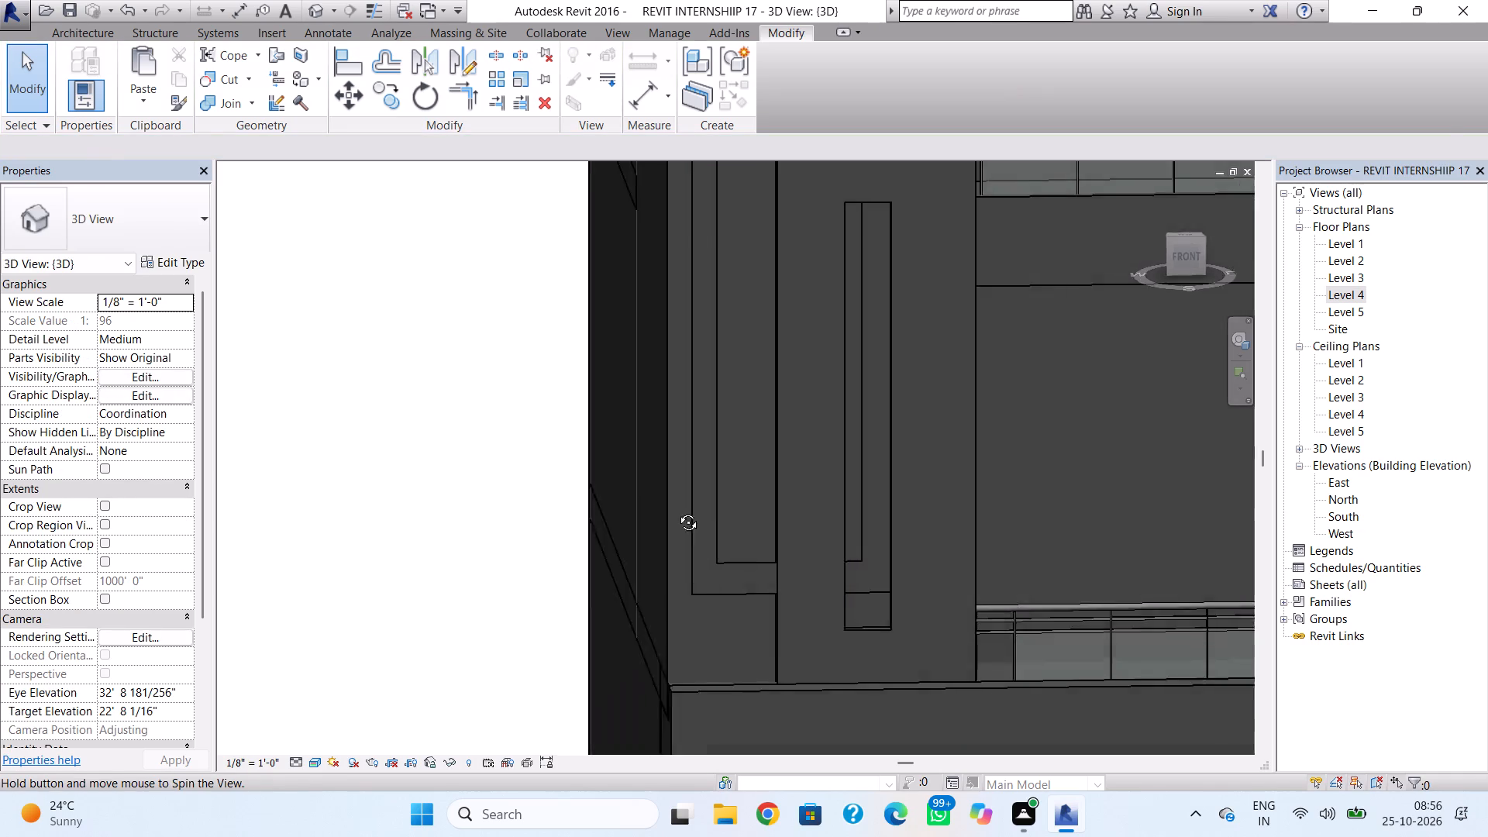
shift+right_drag(677, 511, 737, 556)
click(735, 565)
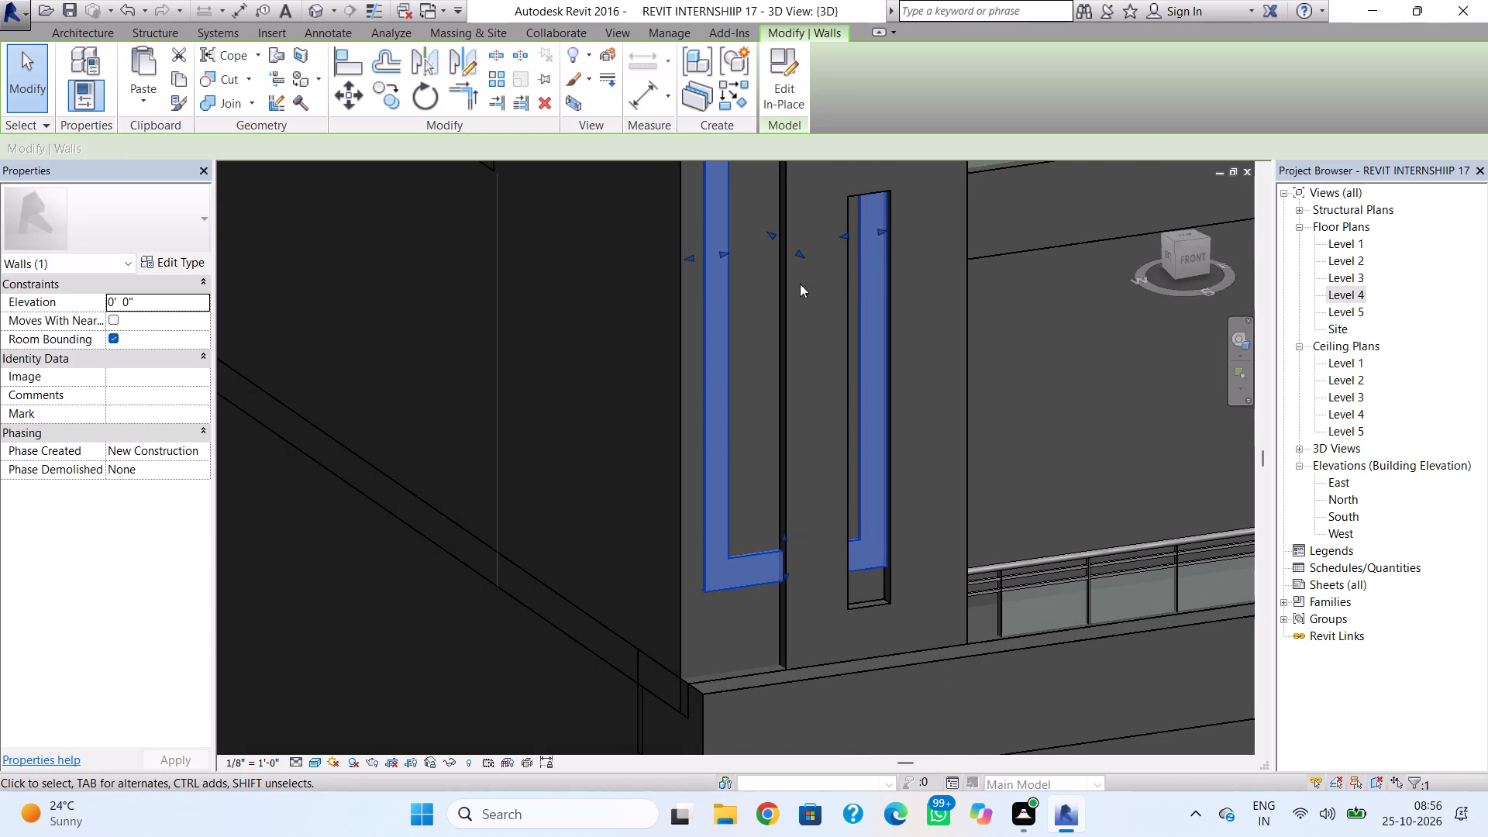
drag(790, 253, 793, 263)
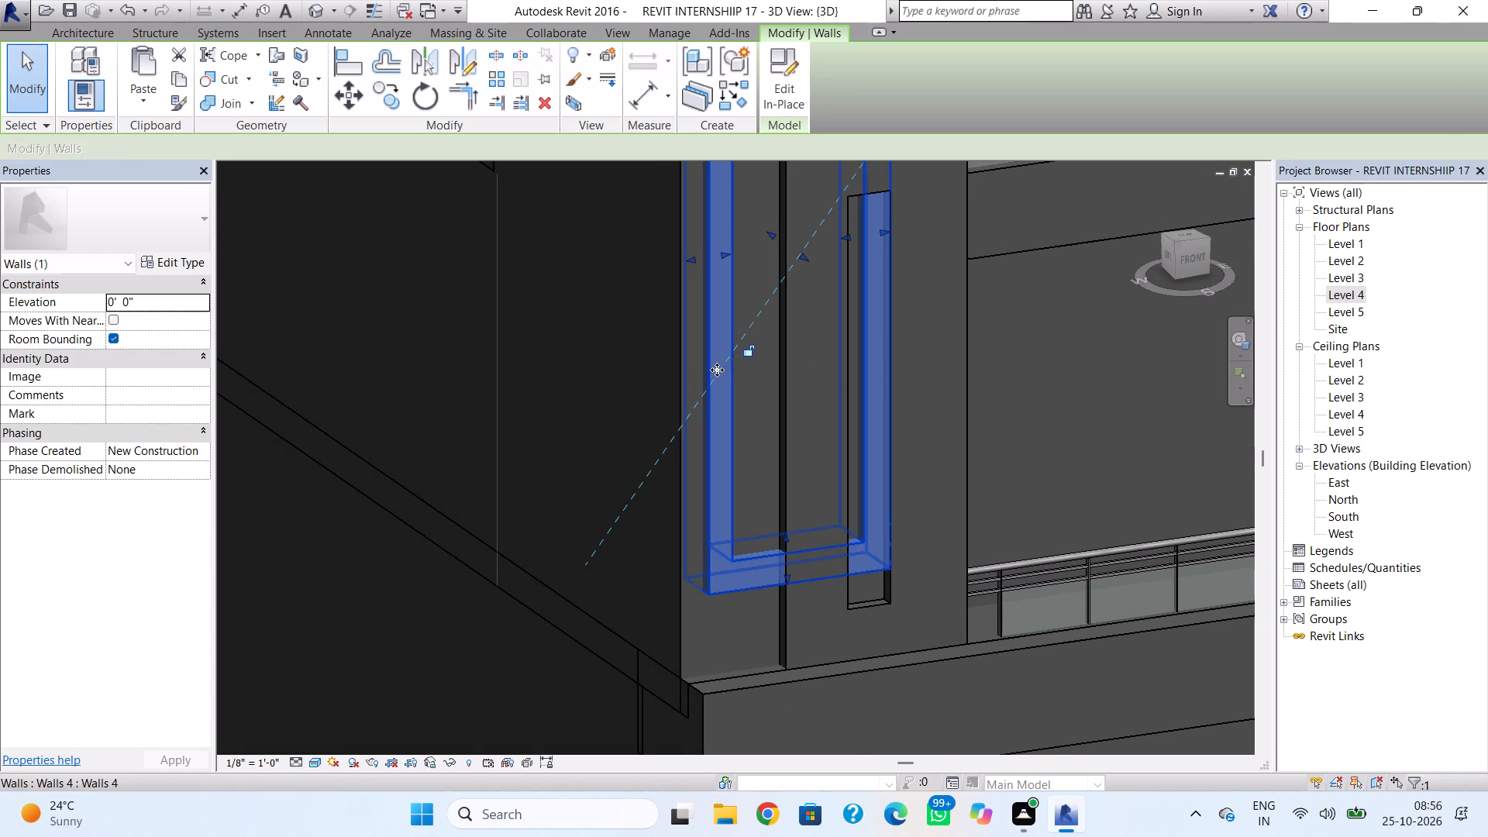
click(717, 370)
key(Escape)
Change the slotted projecting wall's type to Basic Wall Generic - 6".
scroll(749, 398, down, 2)
middle_drag(751, 407, 749, 471)
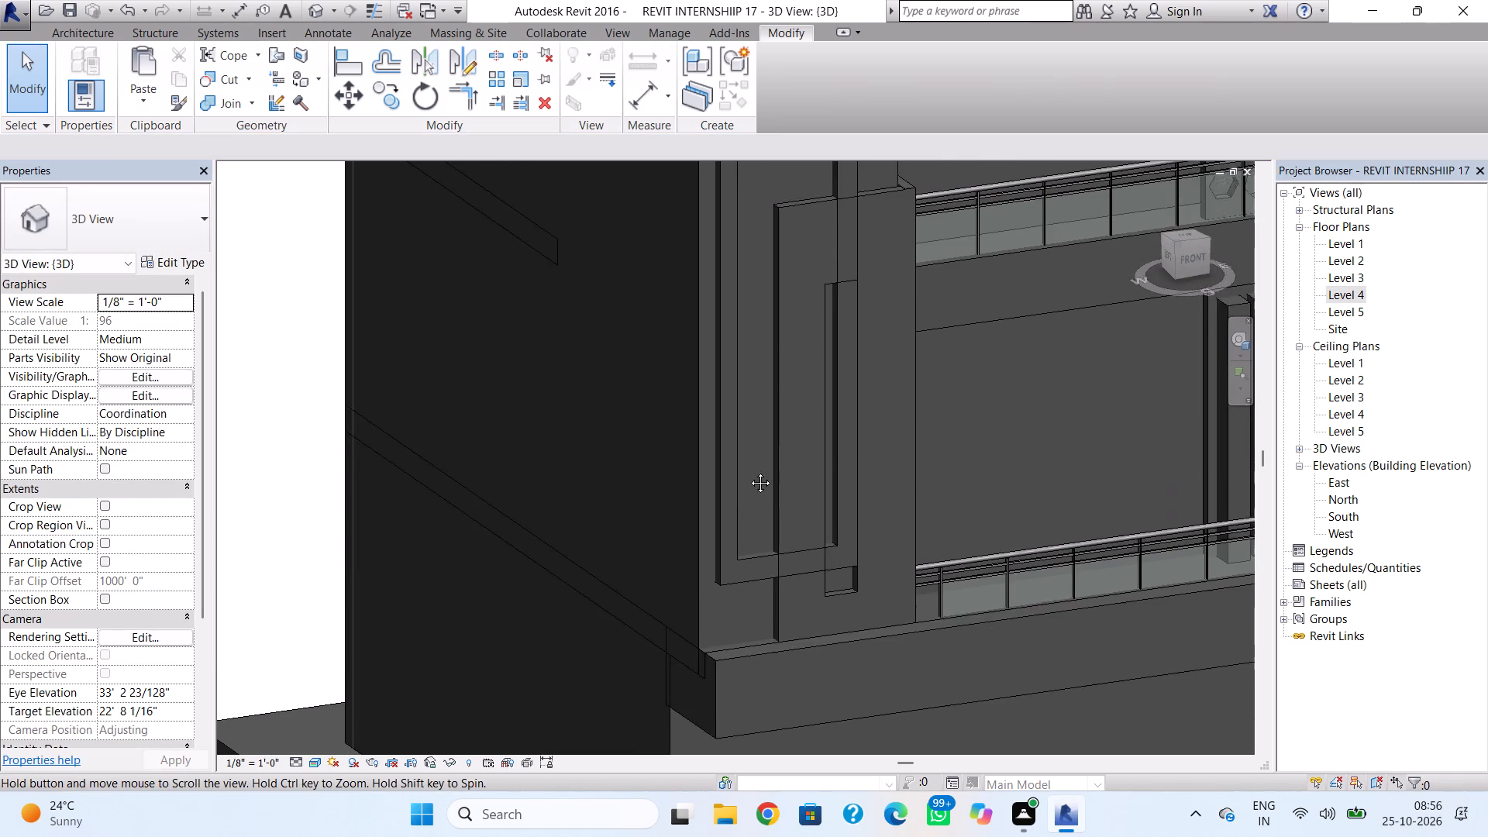
middle_drag(749, 471, 742, 521)
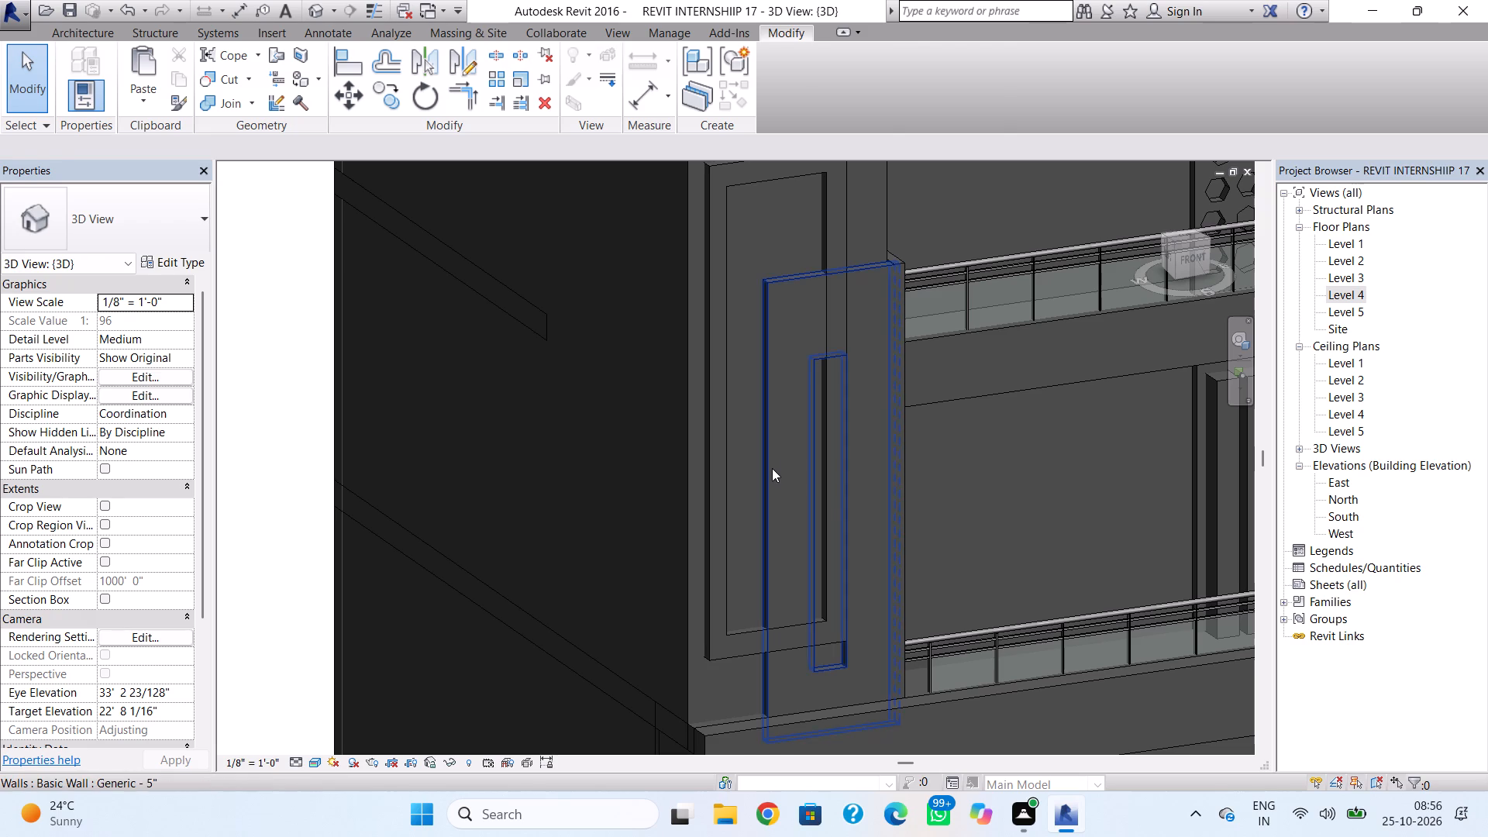
click(772, 468)
click(121, 246)
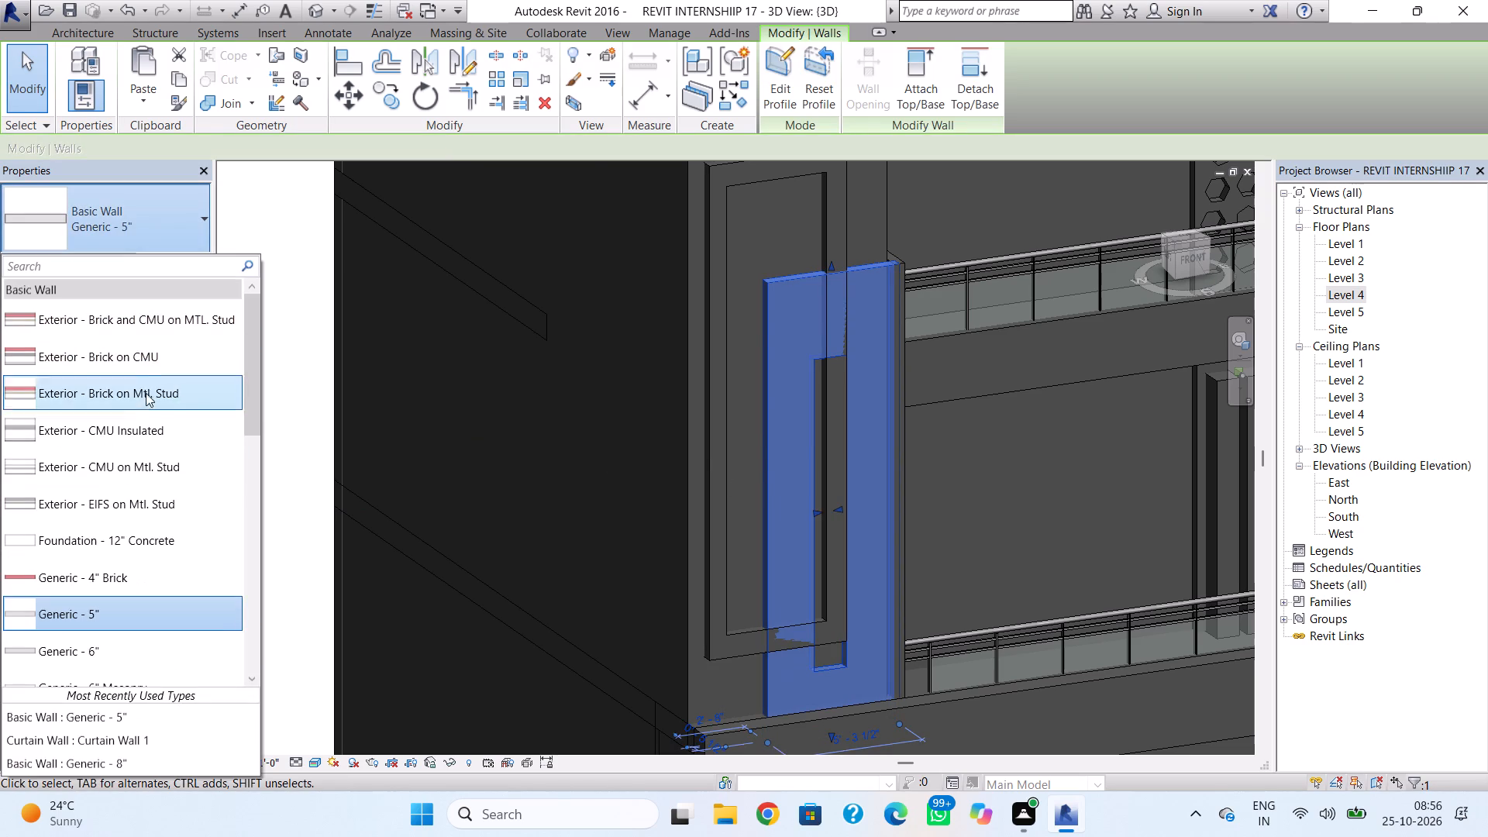
click(96, 641)
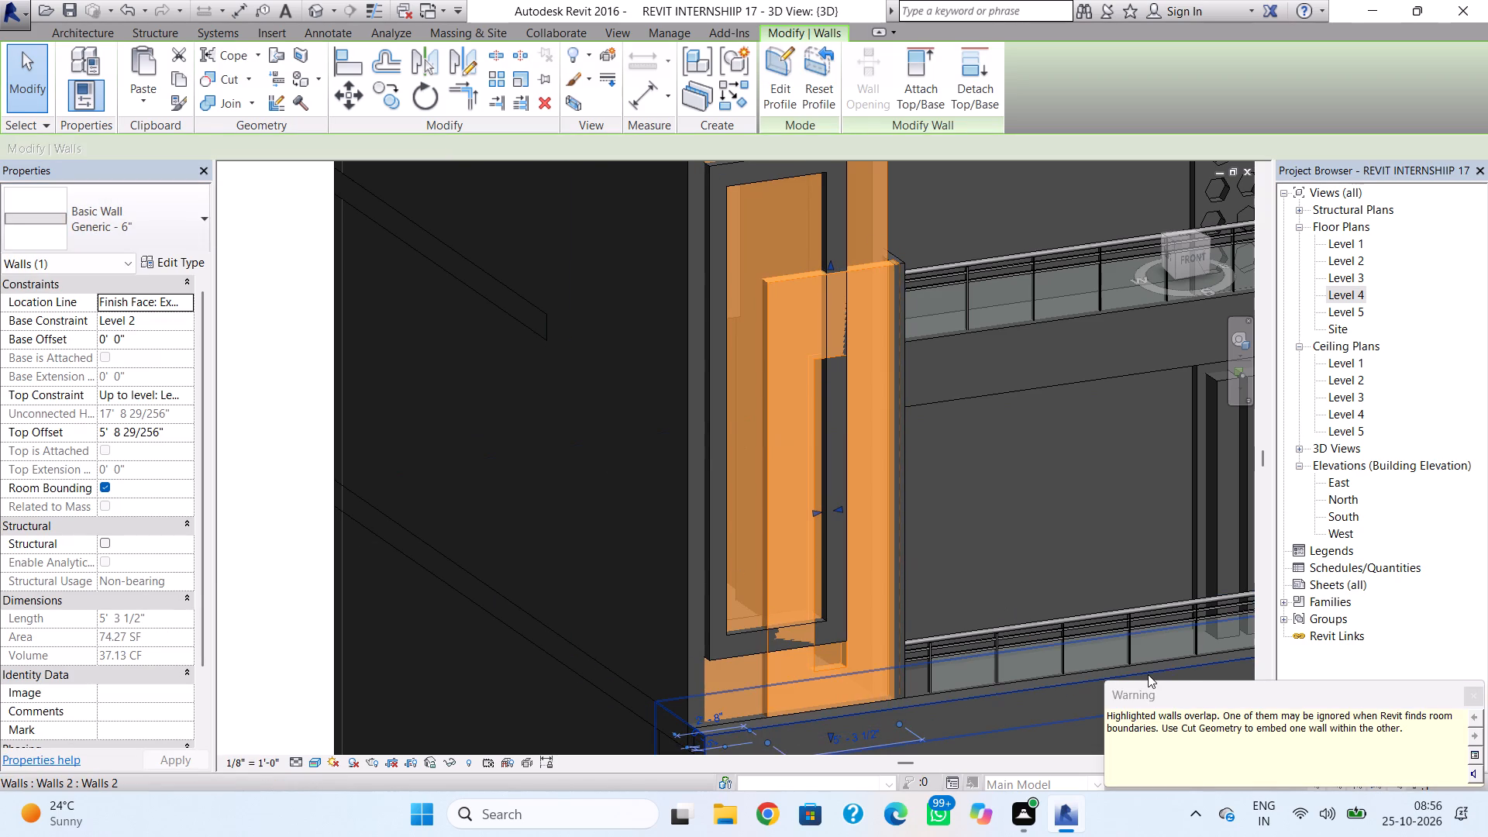
key(Escape)
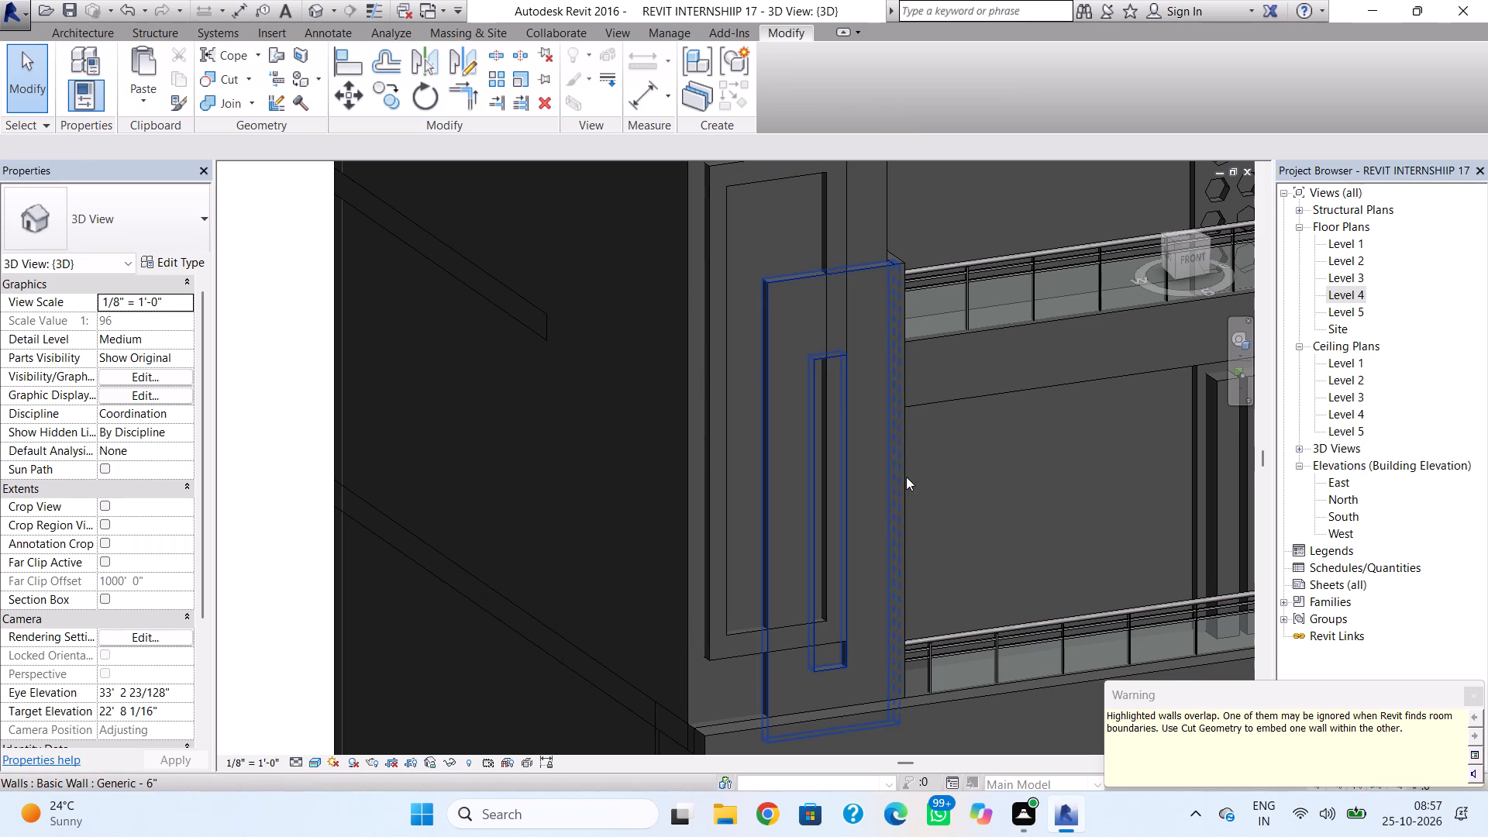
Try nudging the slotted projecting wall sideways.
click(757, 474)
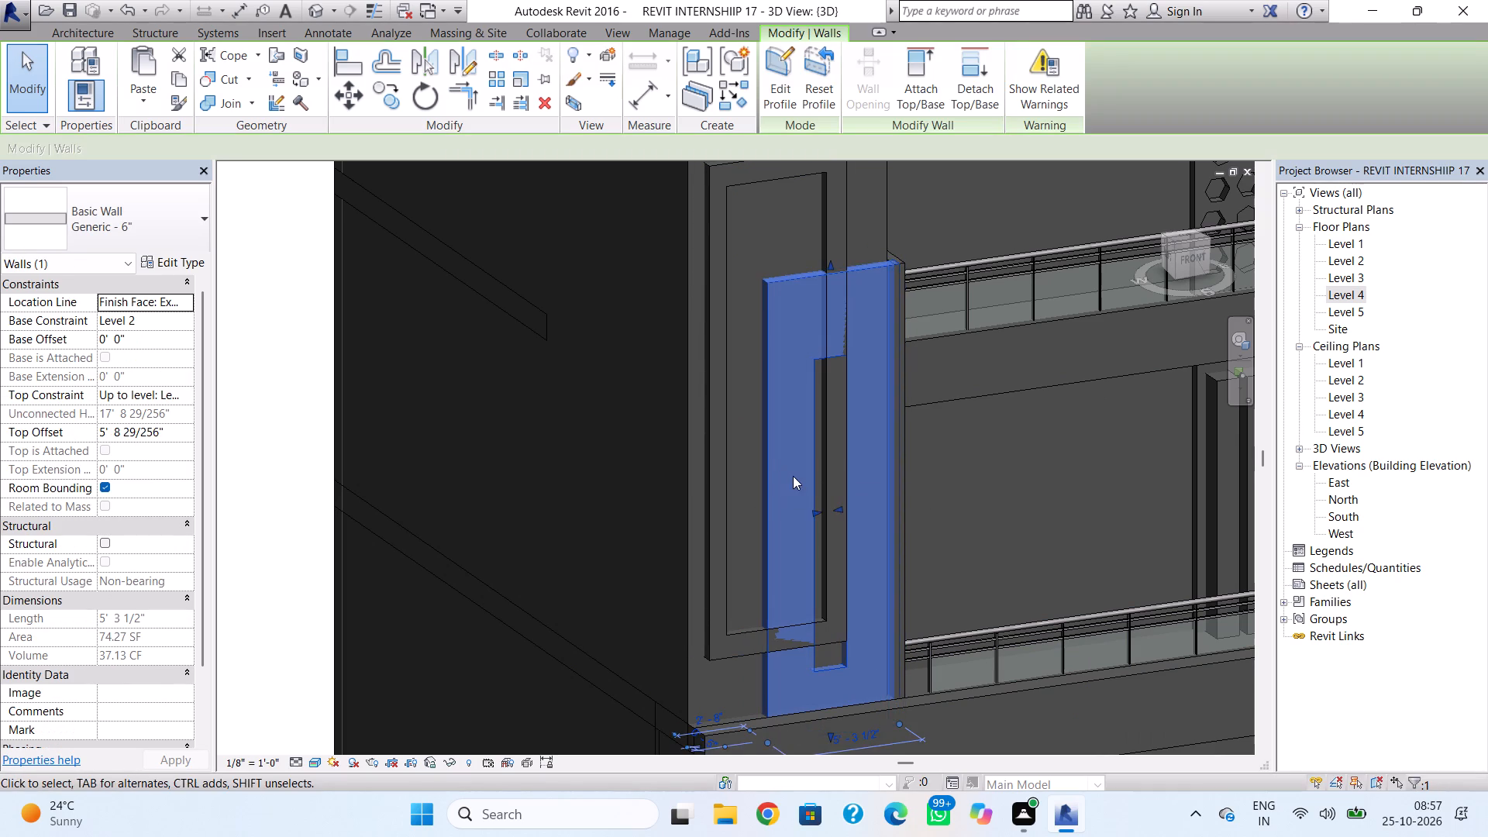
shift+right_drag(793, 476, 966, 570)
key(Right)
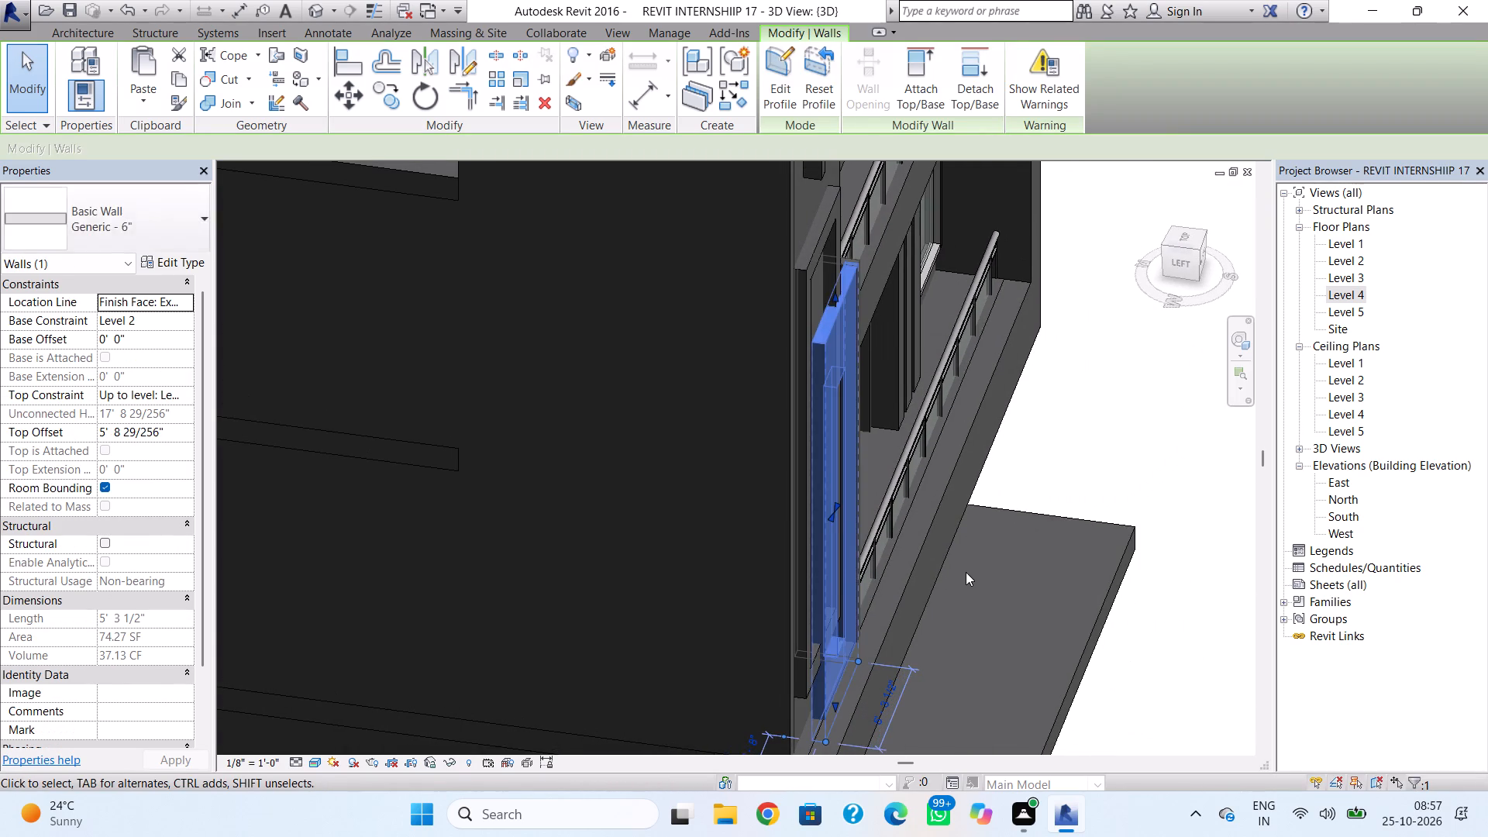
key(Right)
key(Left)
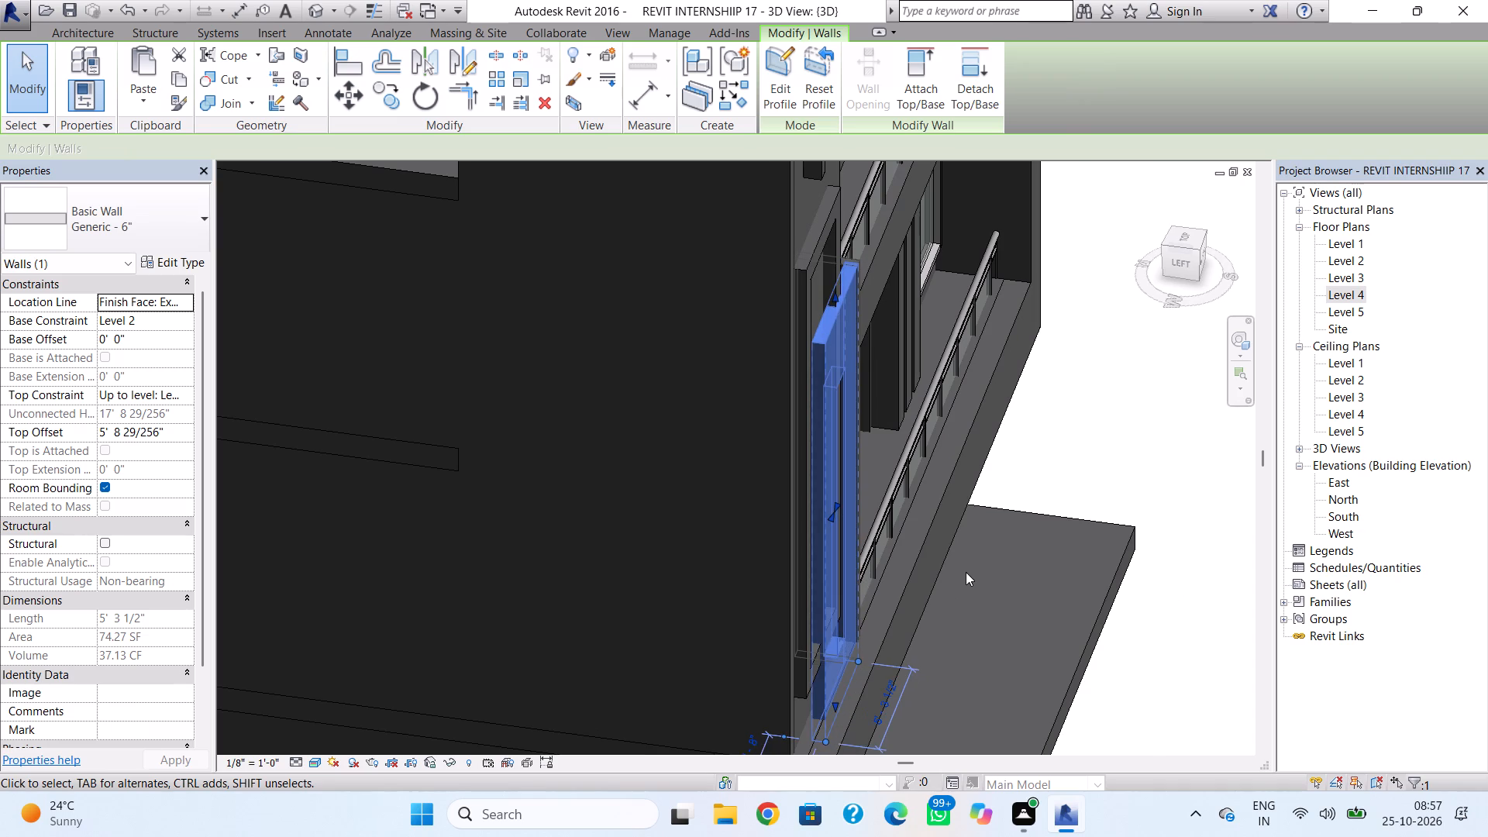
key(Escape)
Examine how the rectangular frame fits into the slotted projecting wall, and review the whole front facade from several angles.
shift+right_drag(1015, 539, 890, 505)
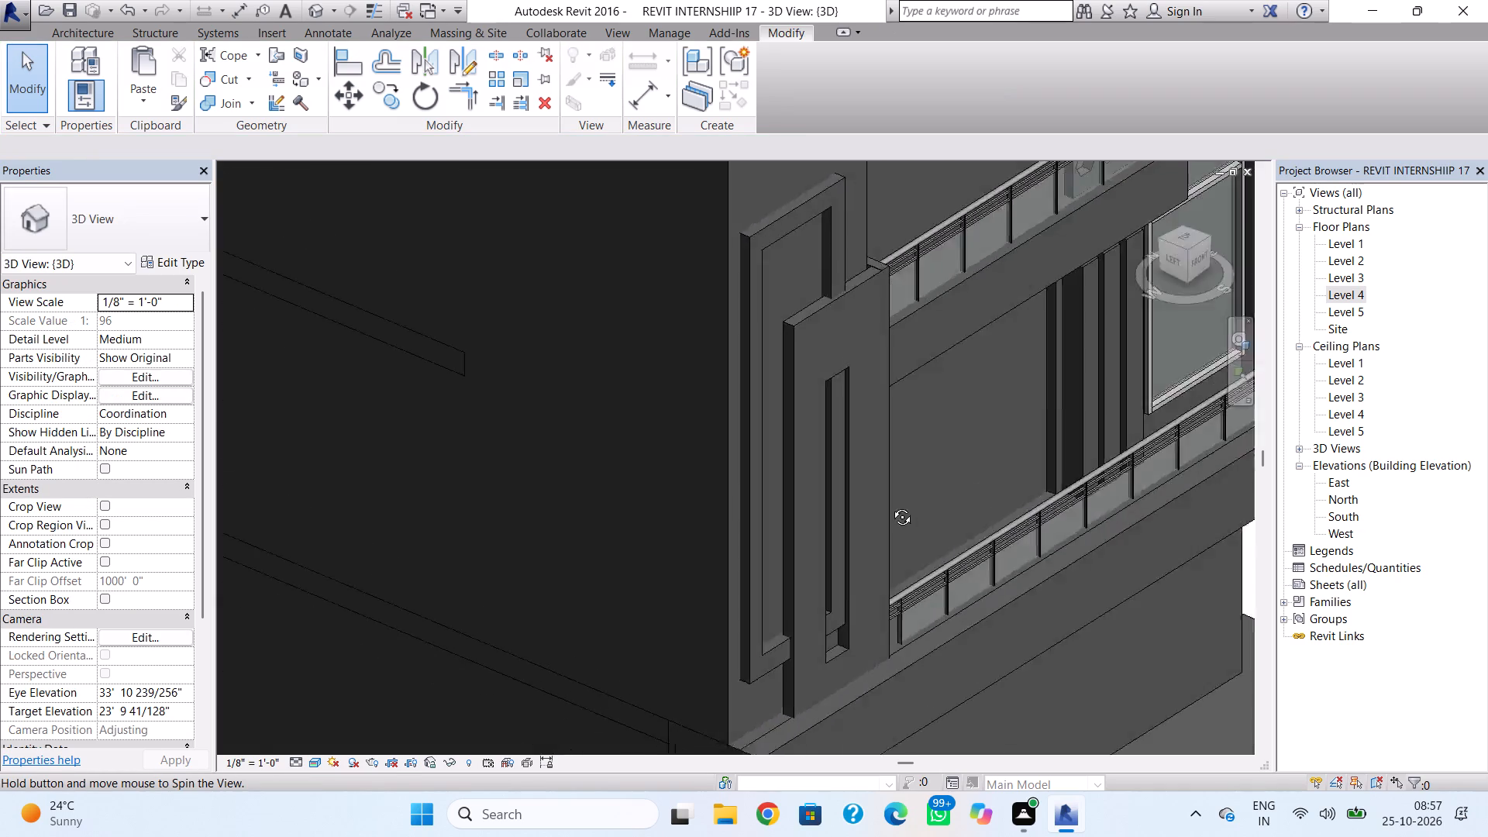
shift+right_drag(890, 505, 800, 412)
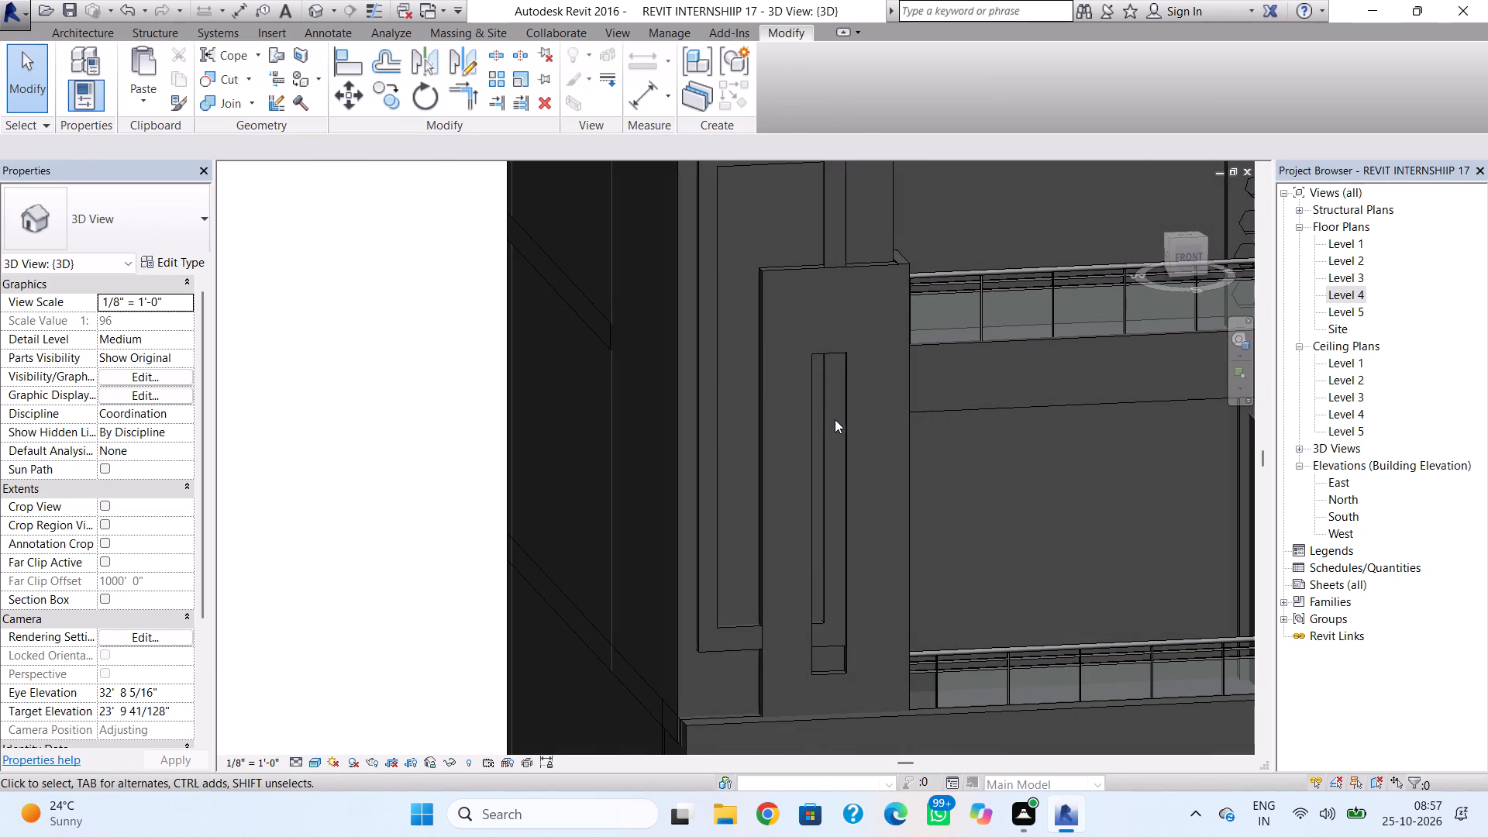
click(828, 427)
click(813, 382)
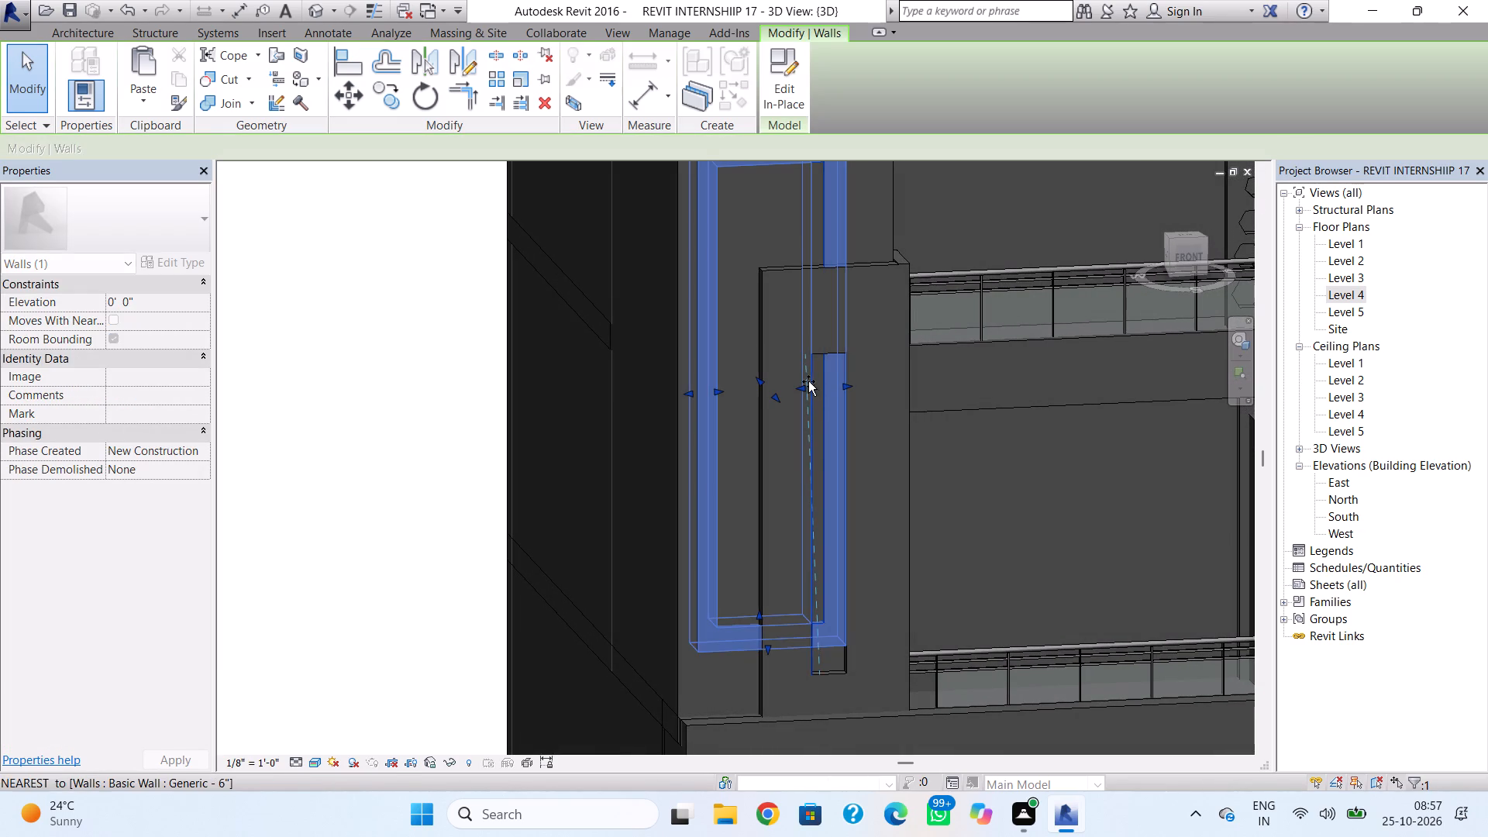
click(841, 383)
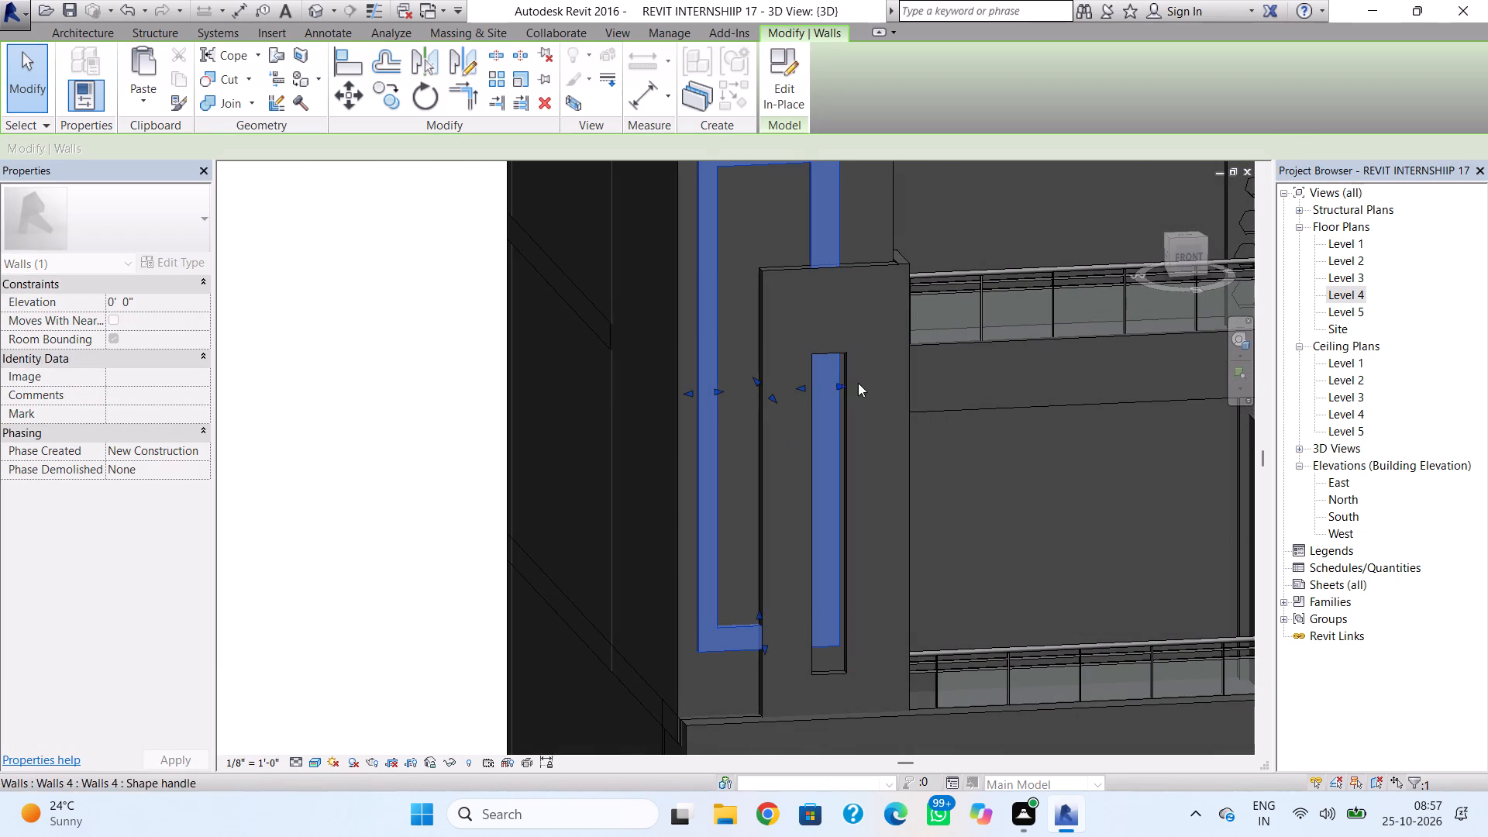
click(932, 430)
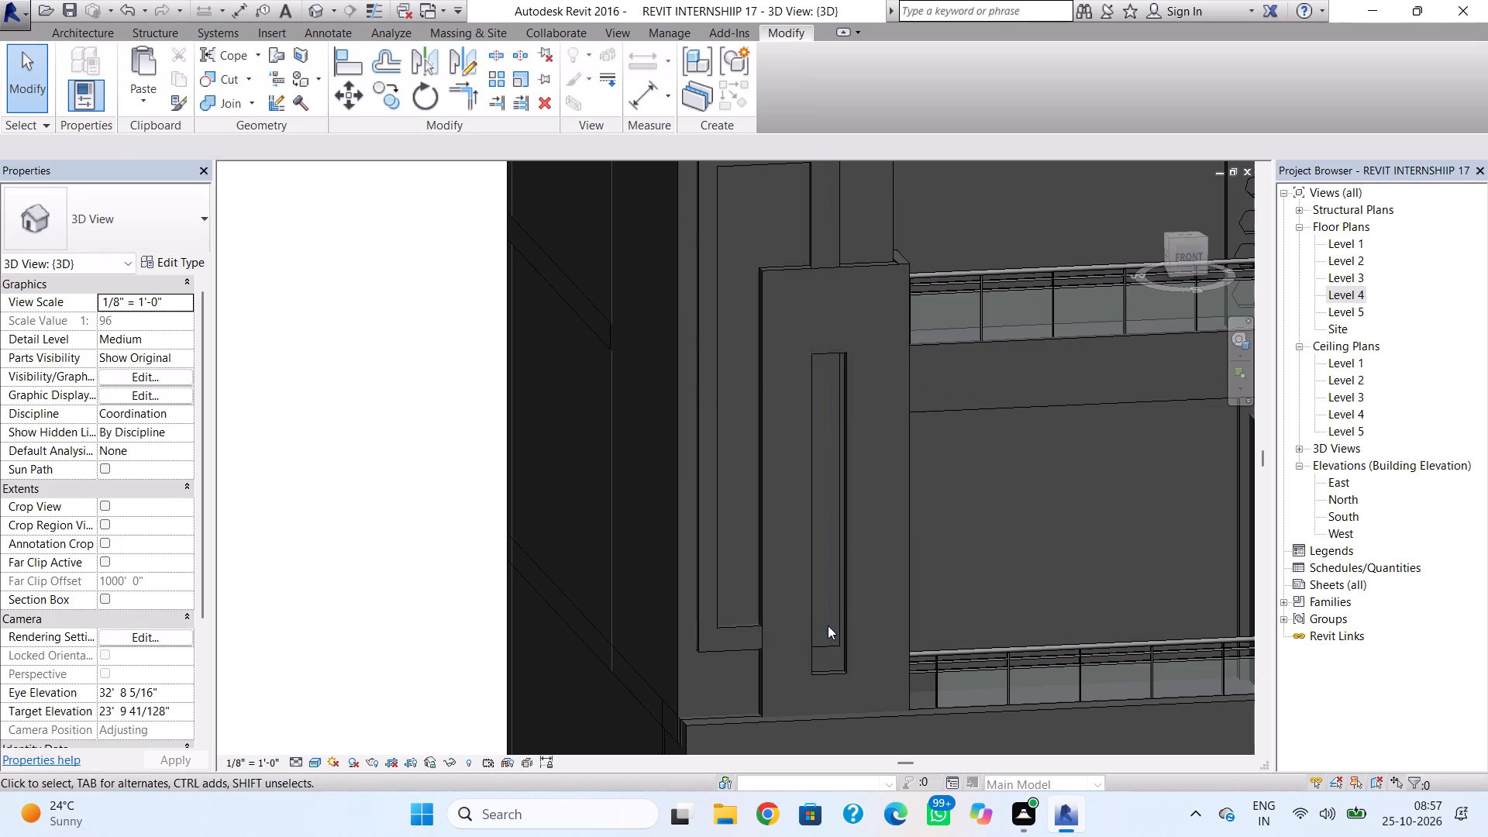
shift+right_drag(962, 525, 904, 549)
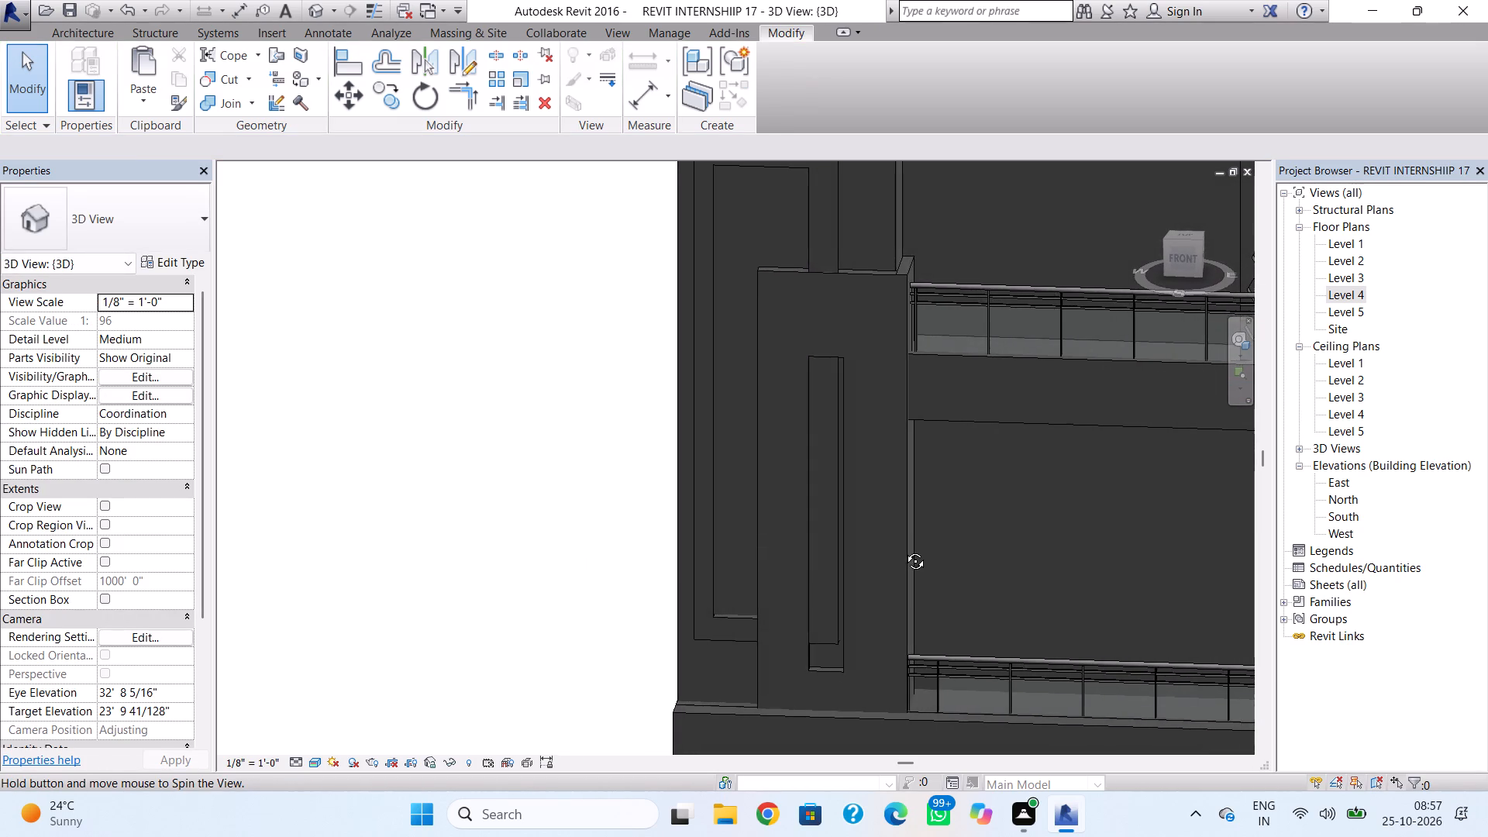
shift+right_drag(904, 549, 907, 553)
scroll(918, 553, down, 2)
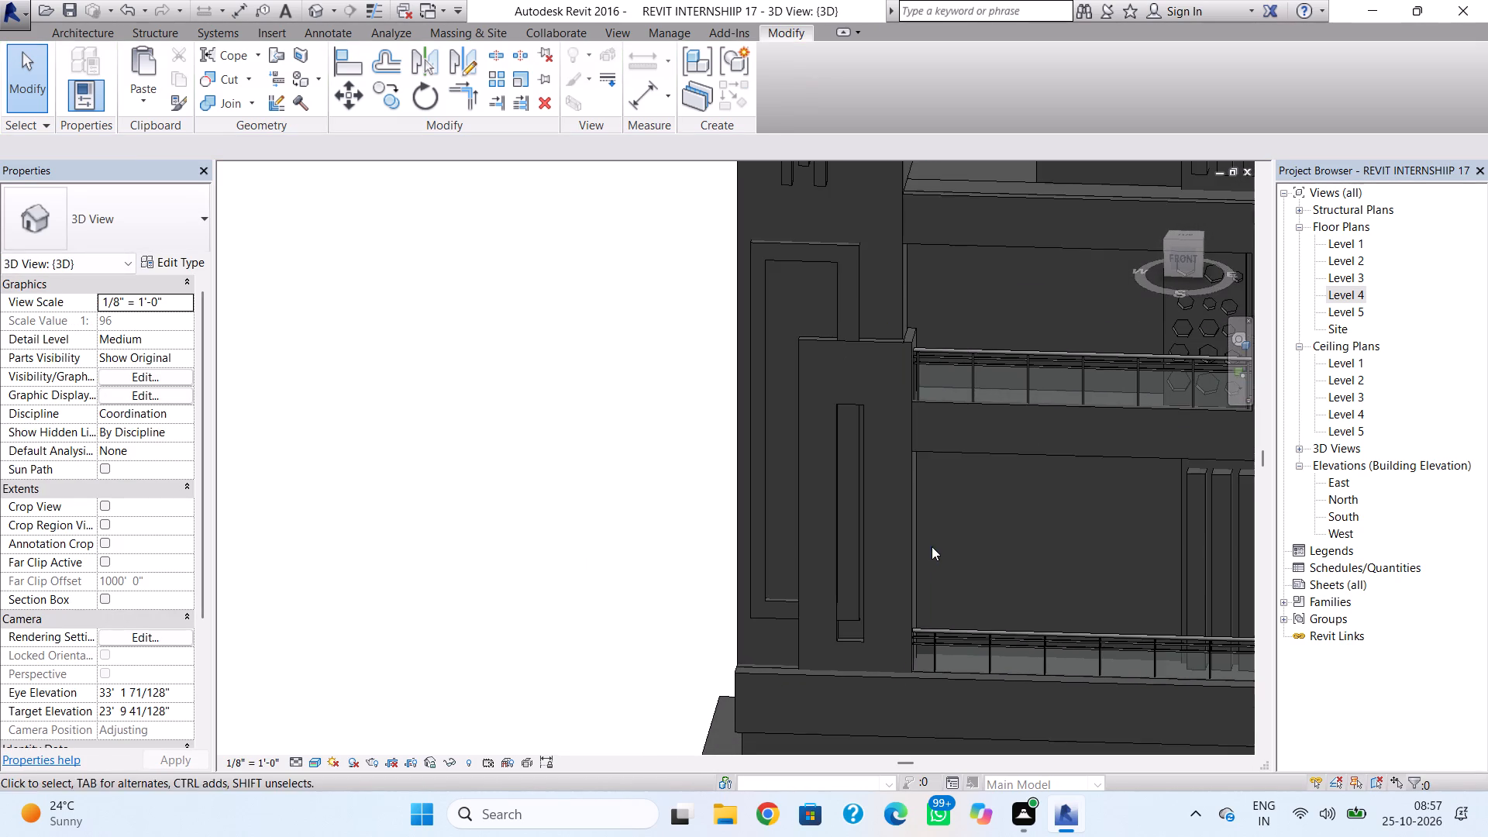
middle_drag(917, 529, 867, 429)
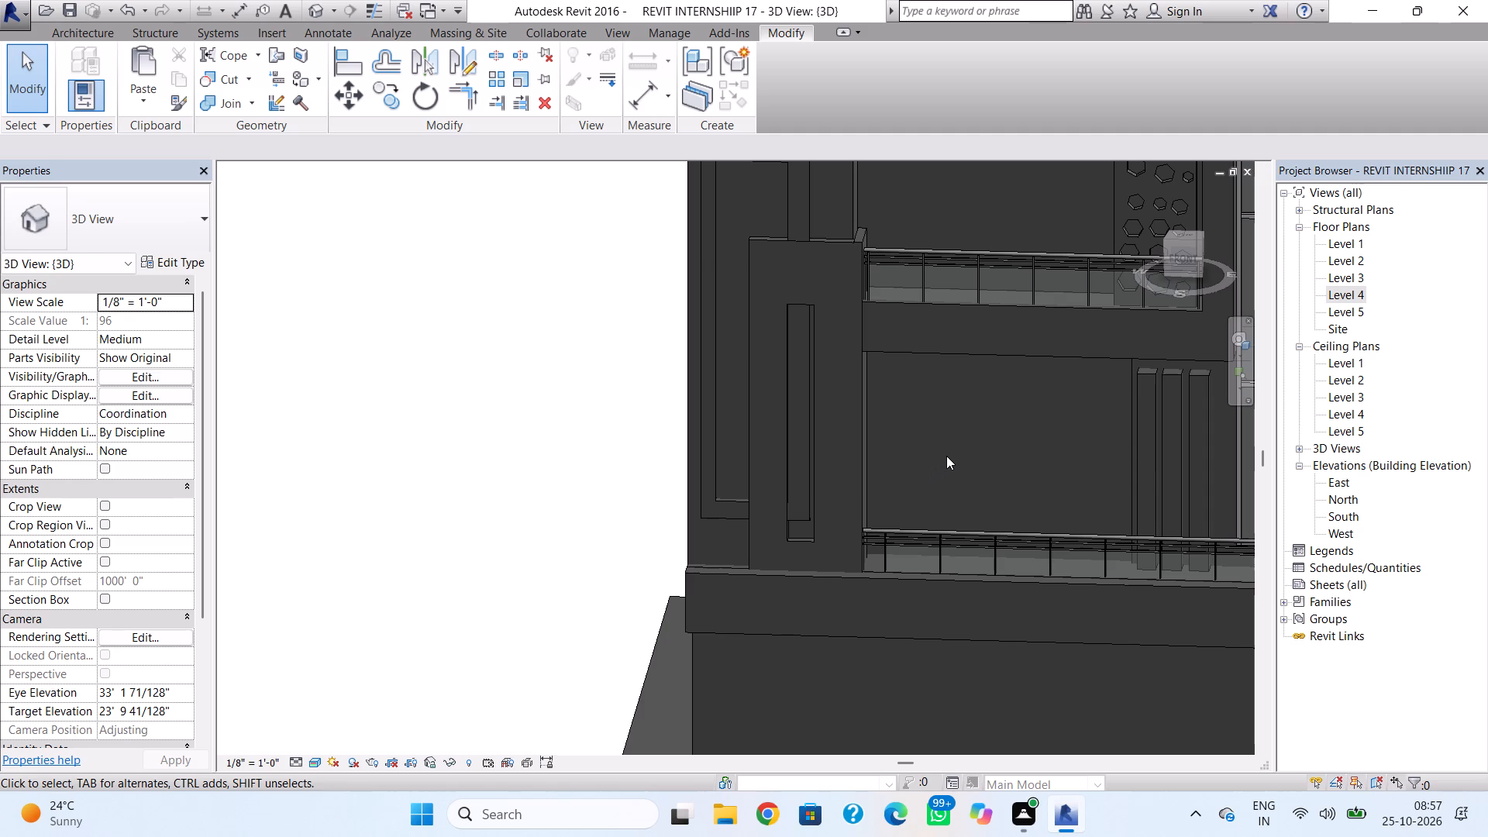
scroll(946, 456, down, 3)
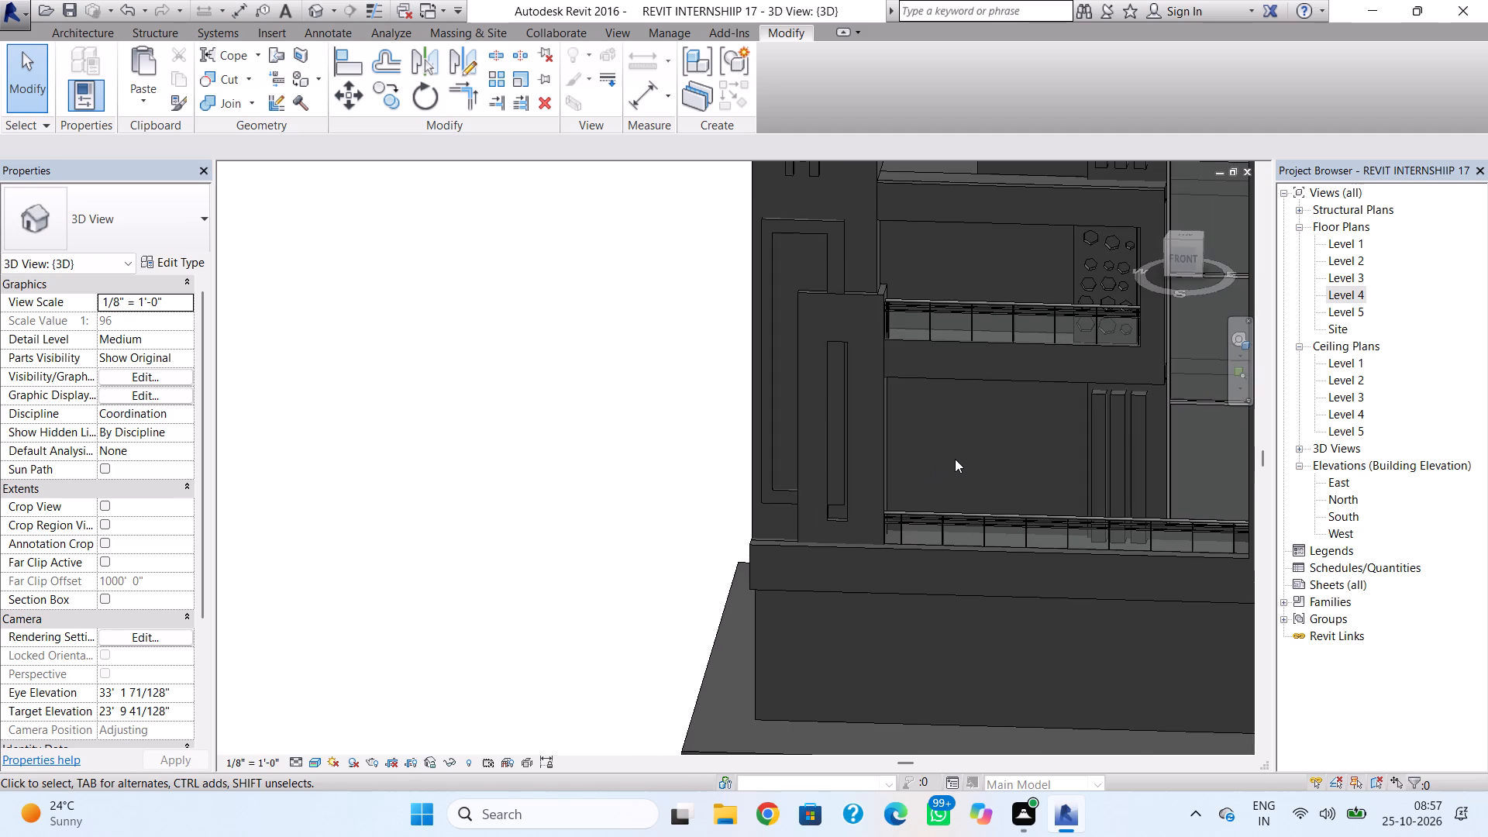
middle_drag(955, 459, 918, 425)
scroll(933, 429, down, 1)
middle_drag(934, 437, 934, 451)
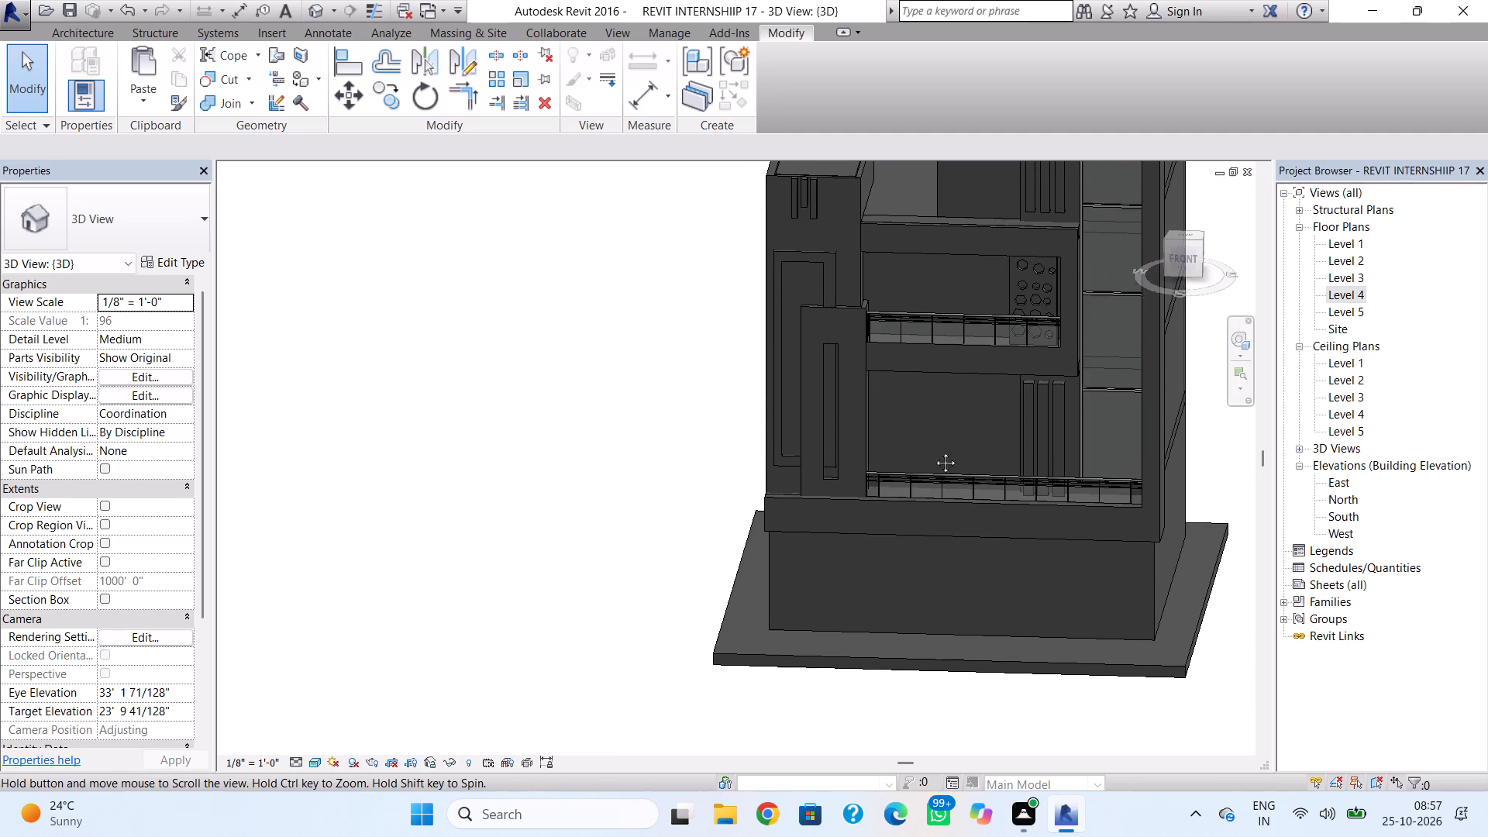
middle_drag(934, 451, 848, 535)
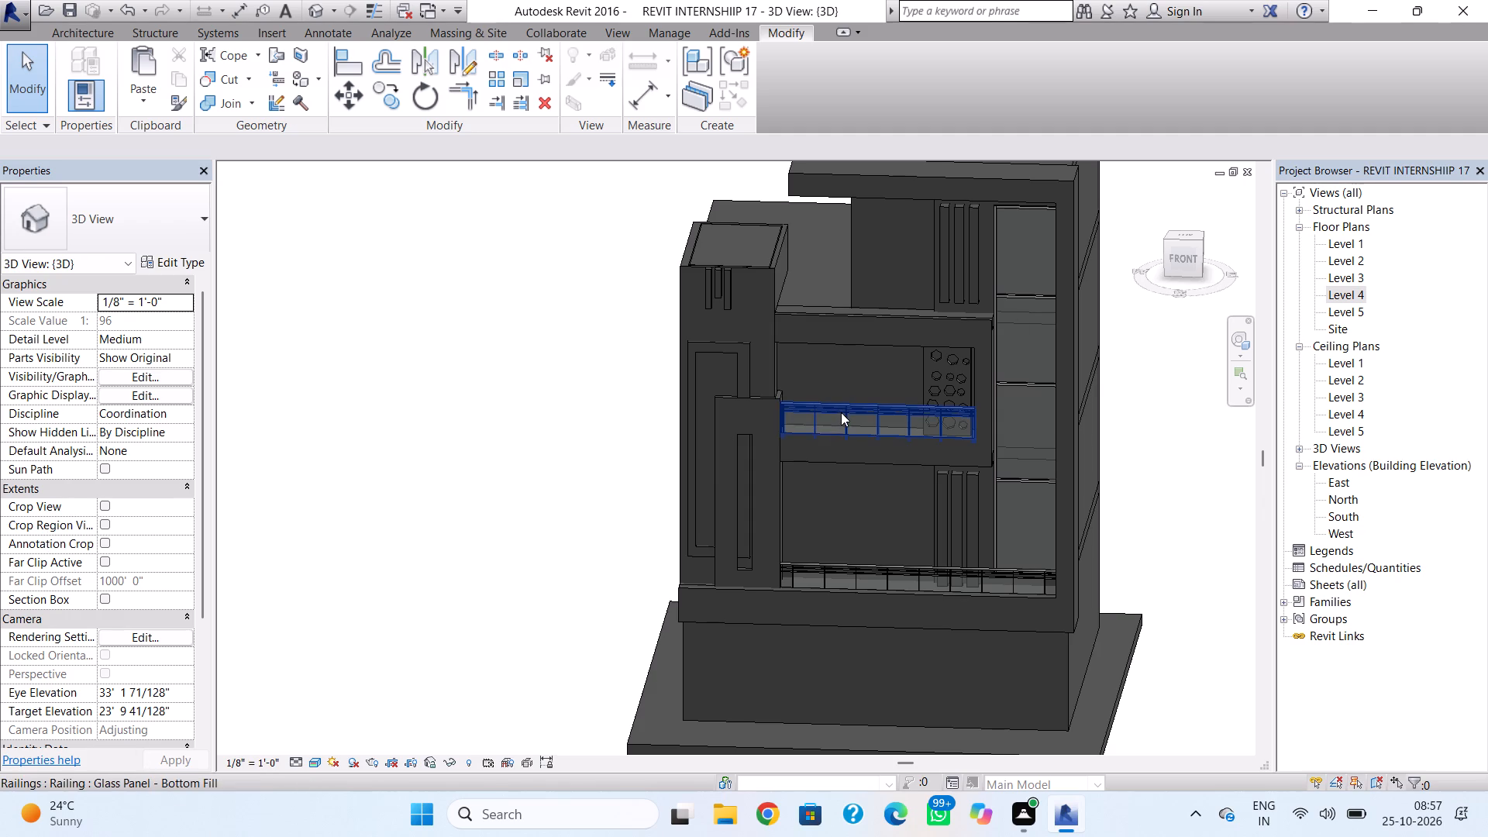
shift+right_drag(976, 415, 962, 436)
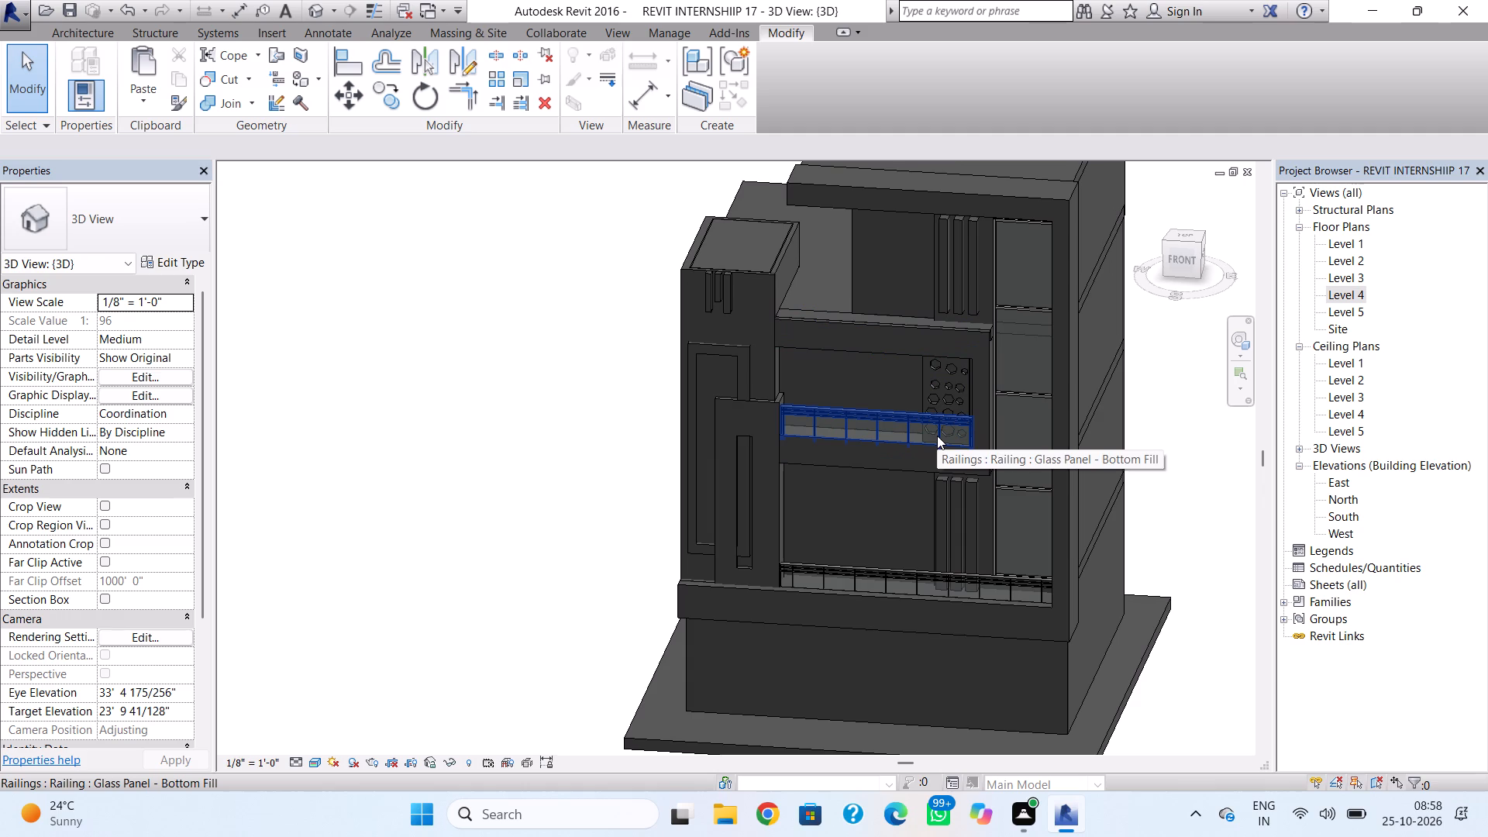
scroll(925, 526, up, 1)
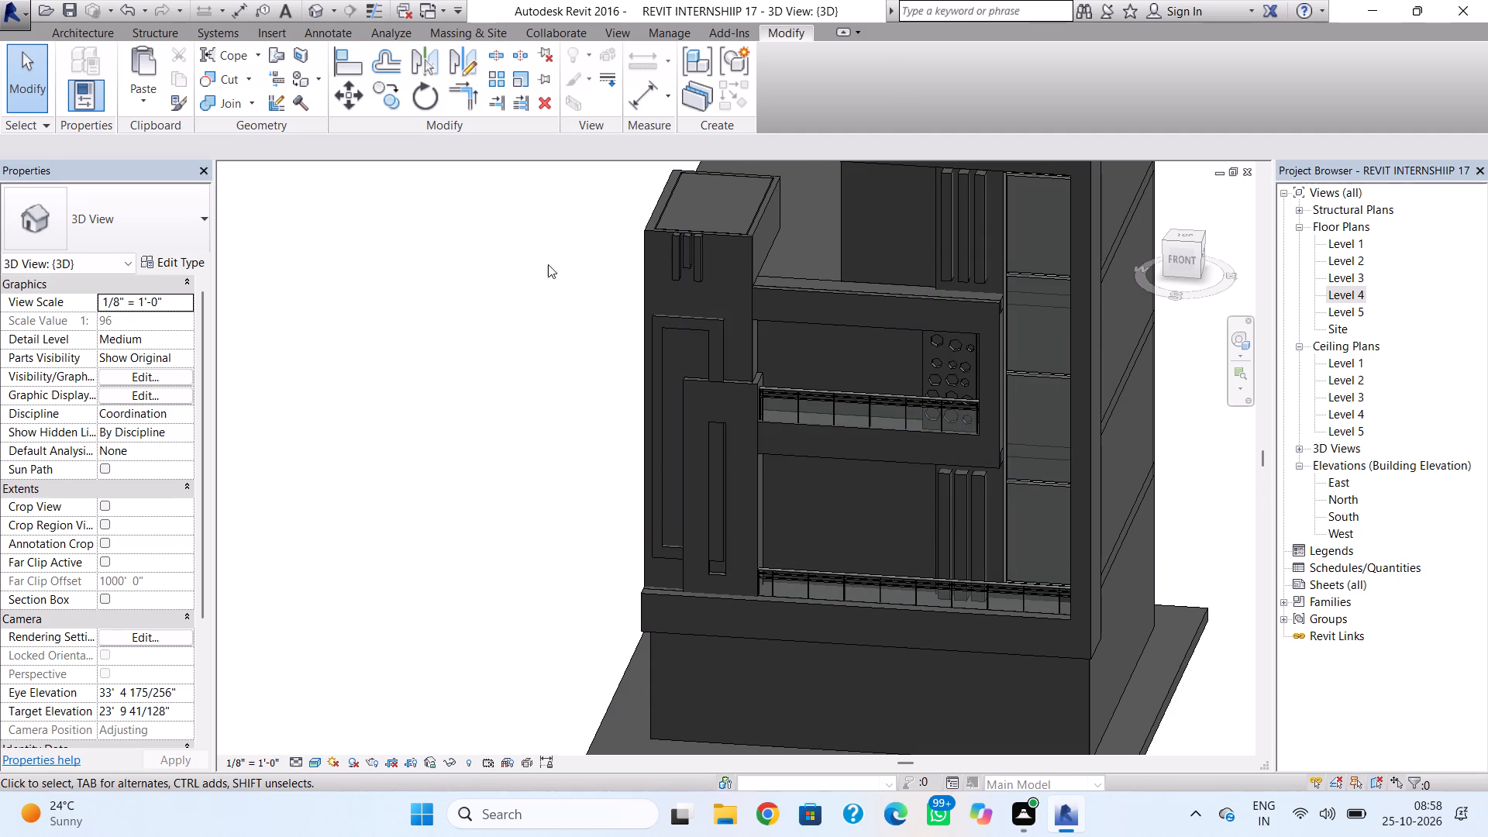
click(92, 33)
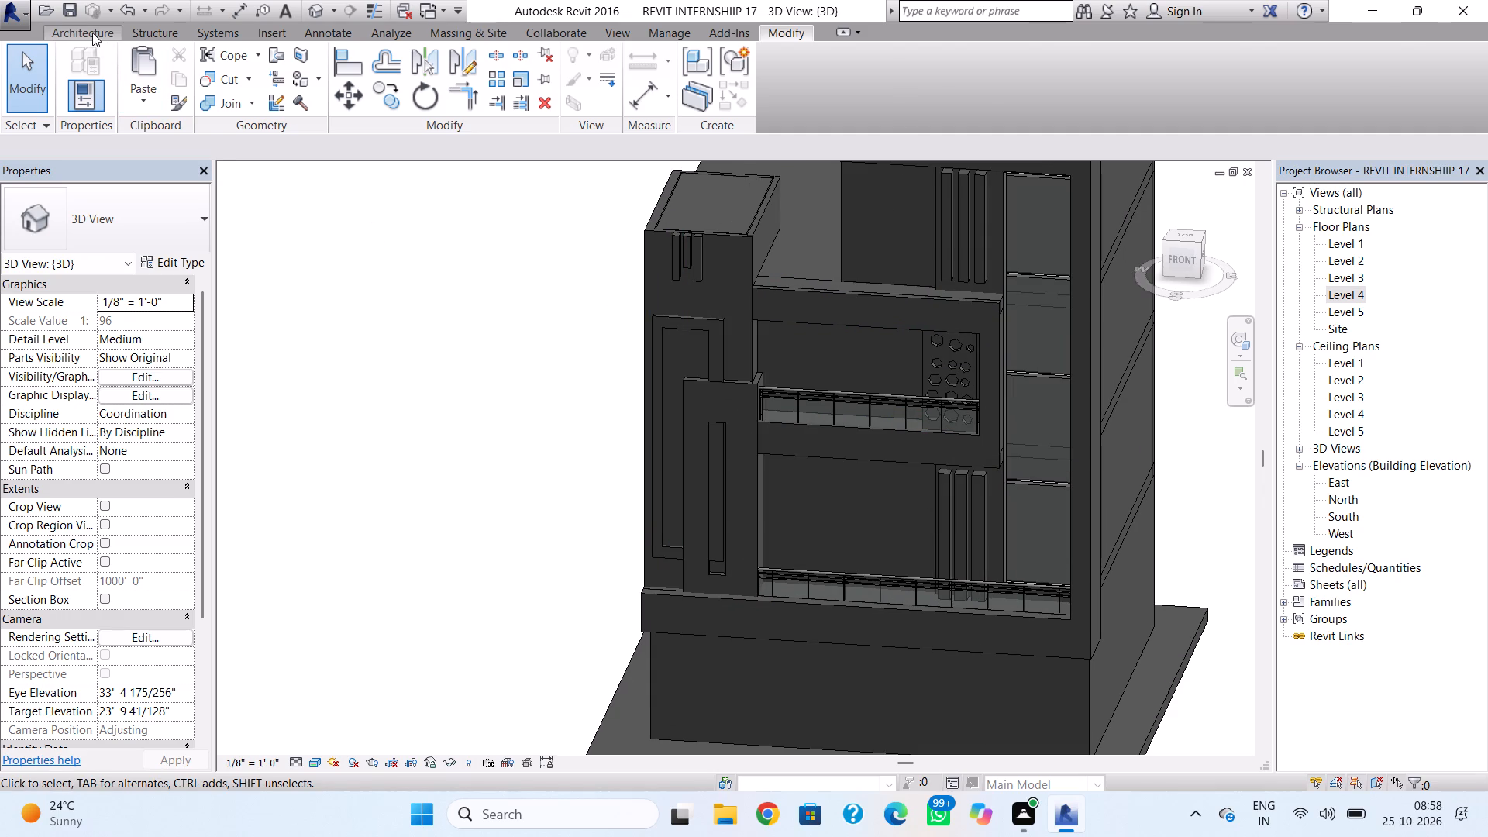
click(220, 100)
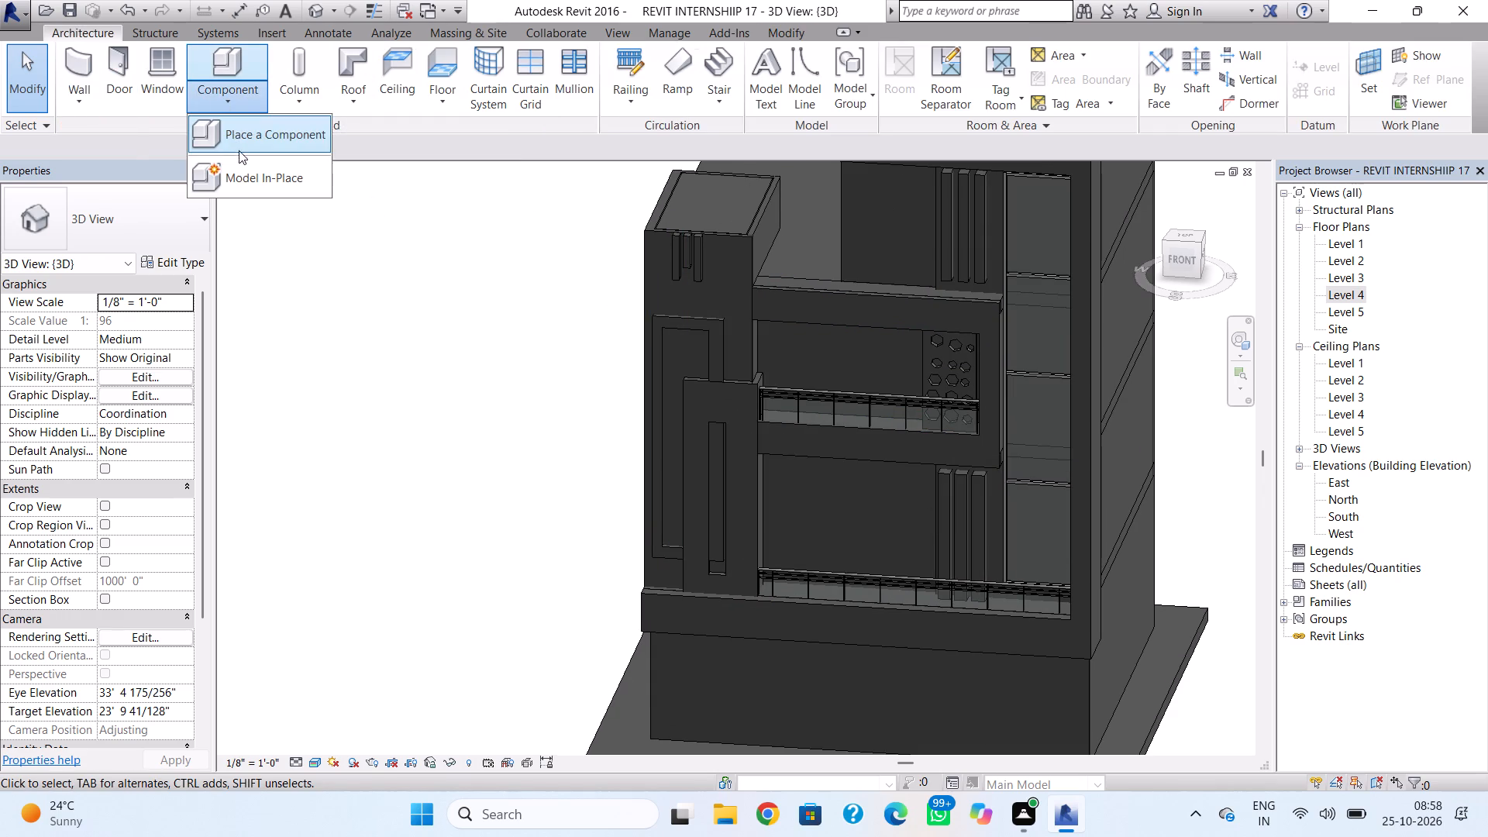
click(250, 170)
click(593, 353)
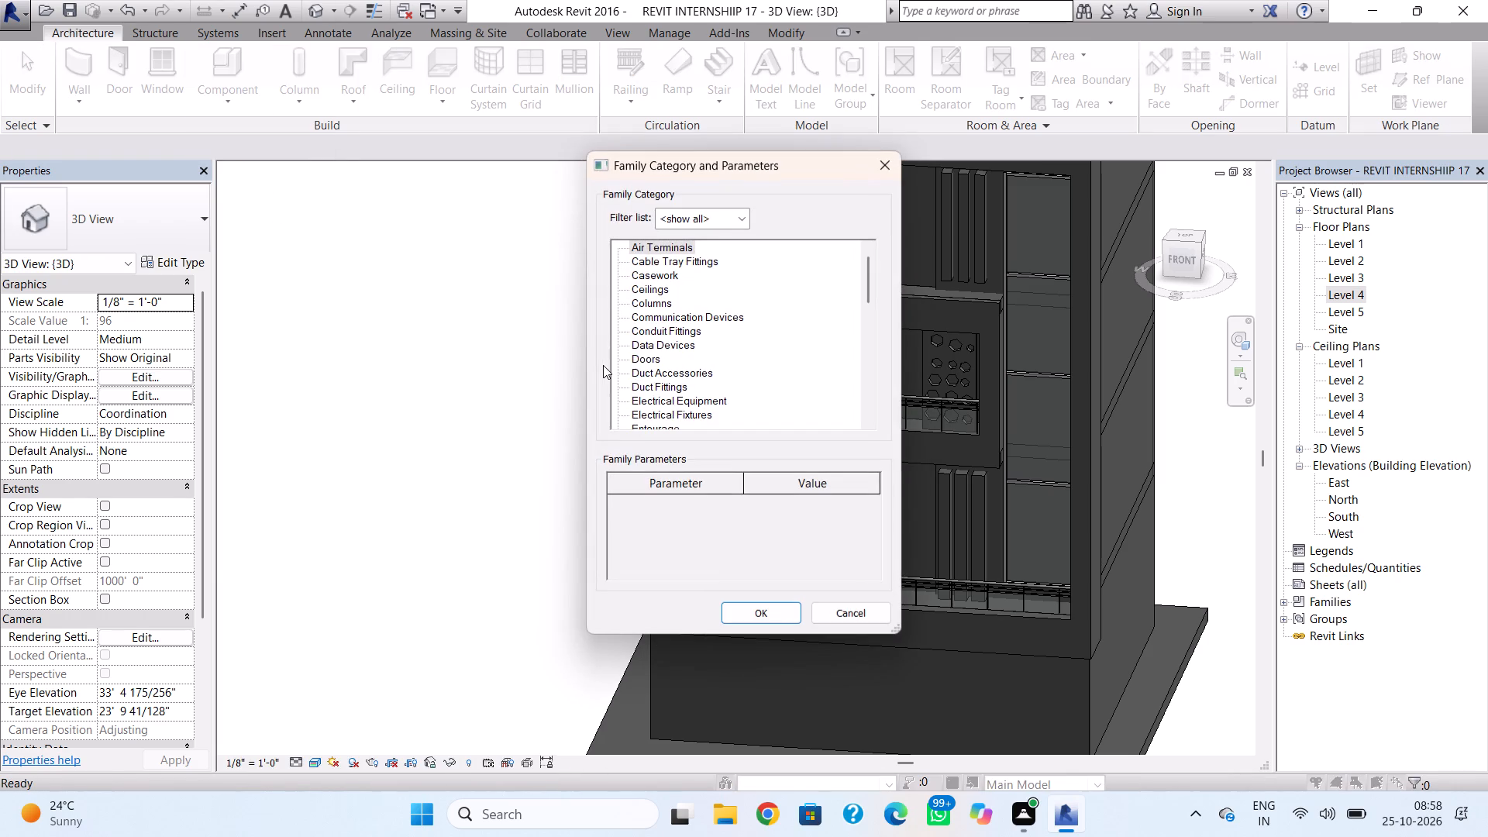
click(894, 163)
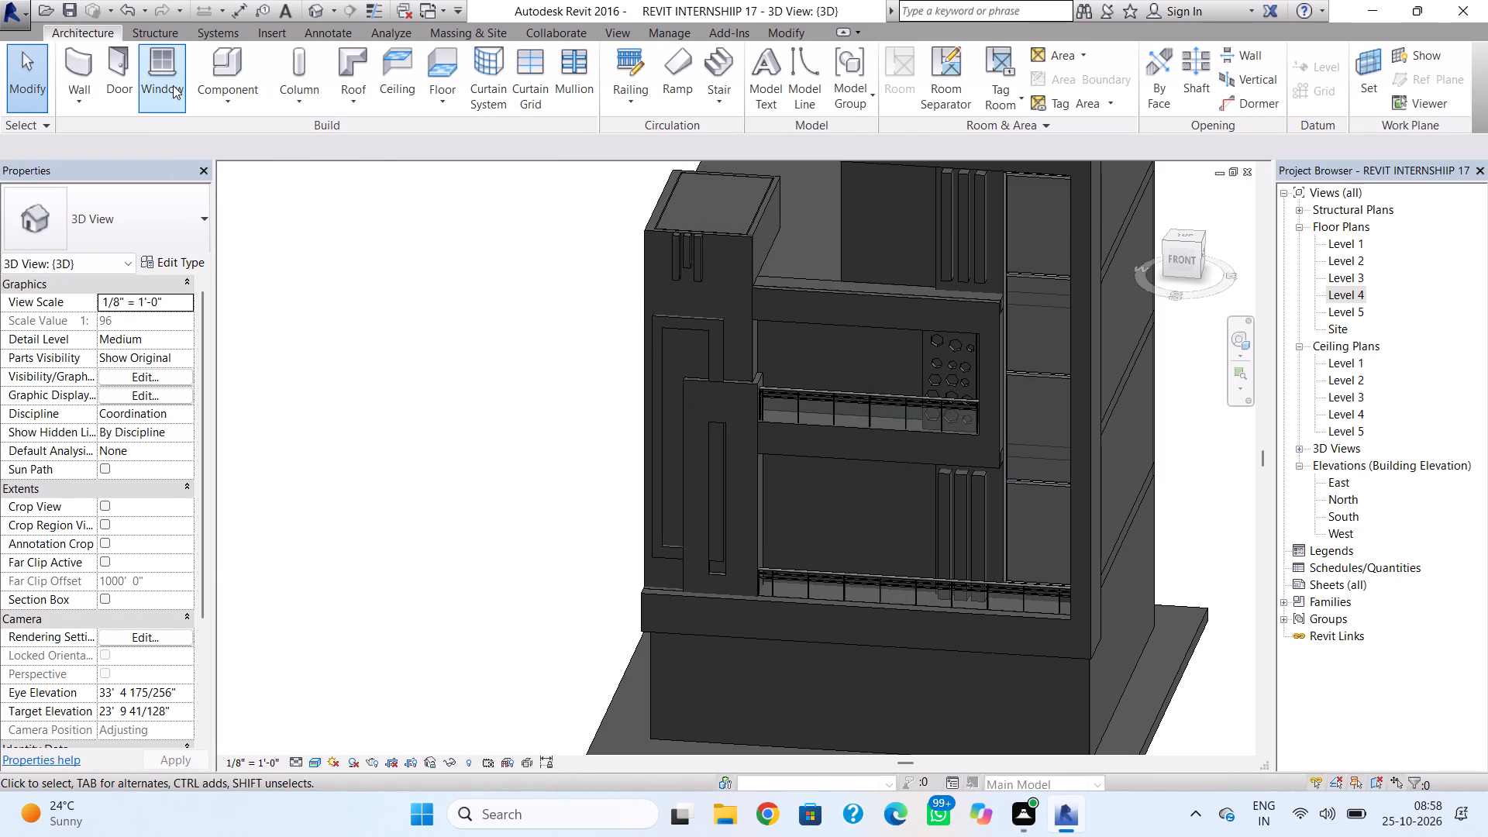
Load the Door-Double-Sliding family from the library's Doors folder for door placement.
click(121, 77)
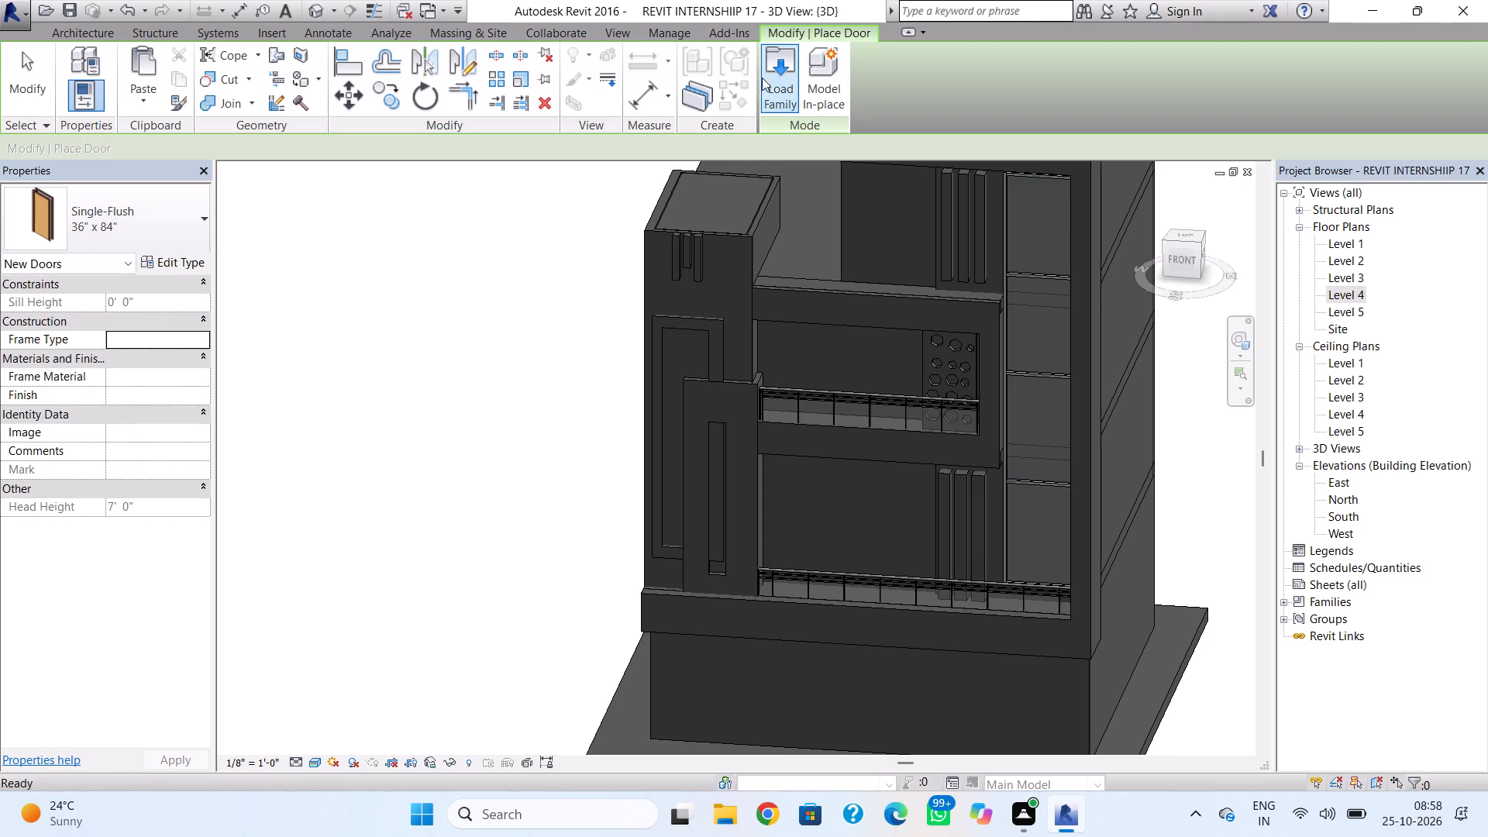
click(774, 76)
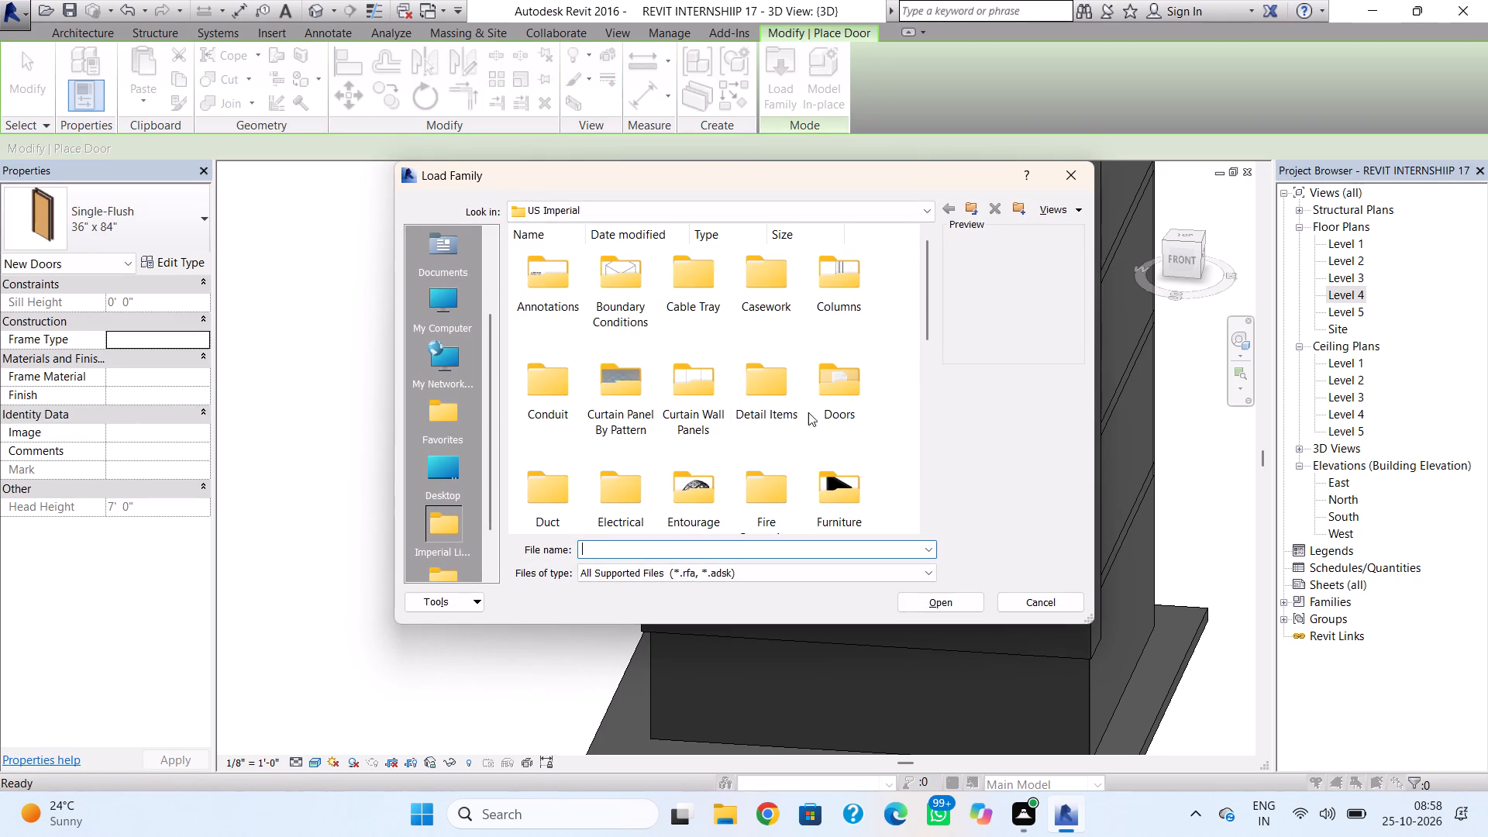
click(848, 408)
click(848, 408)
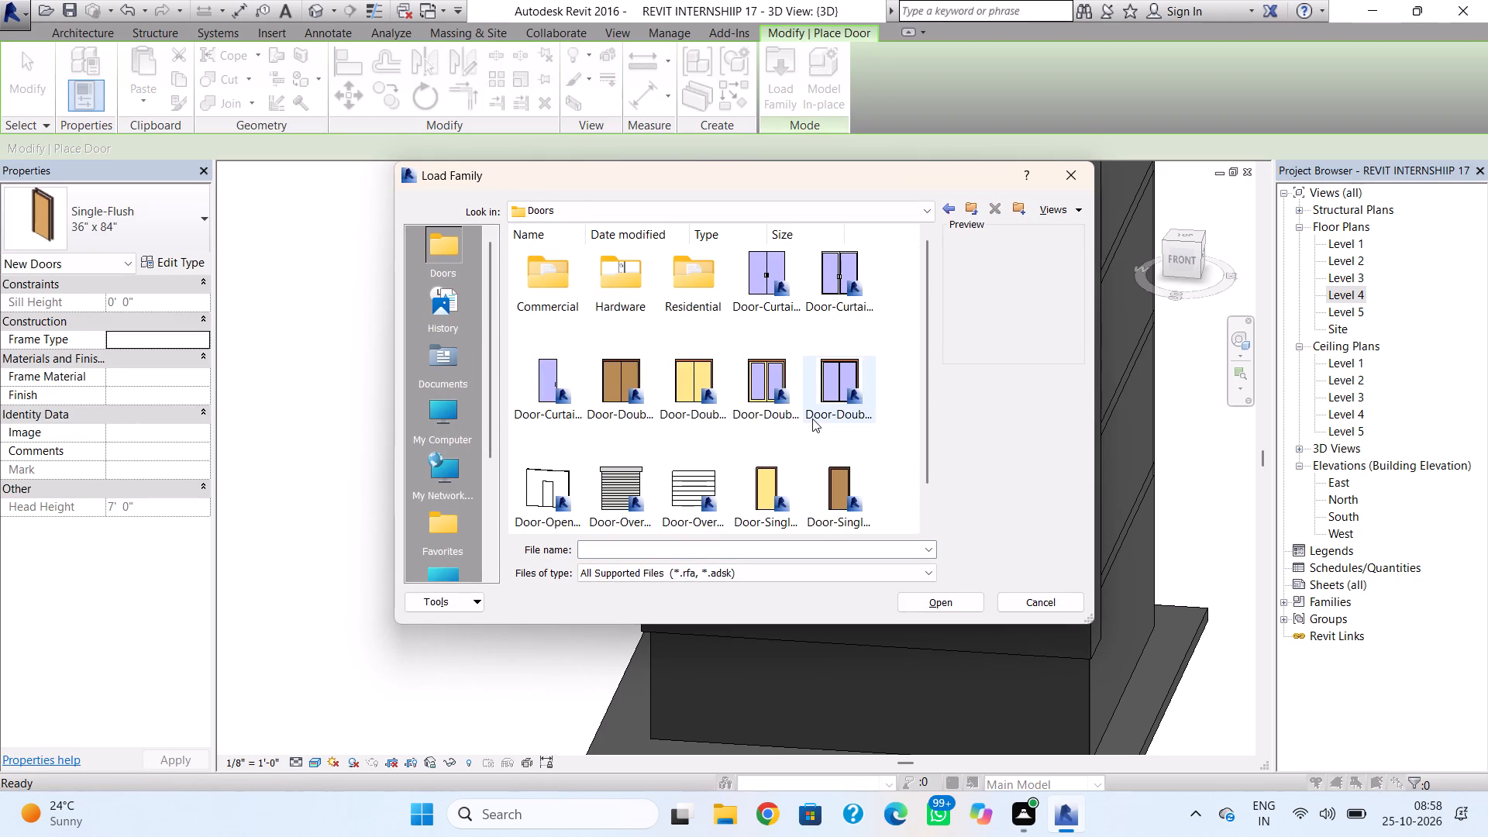
click(821, 400)
click(923, 600)
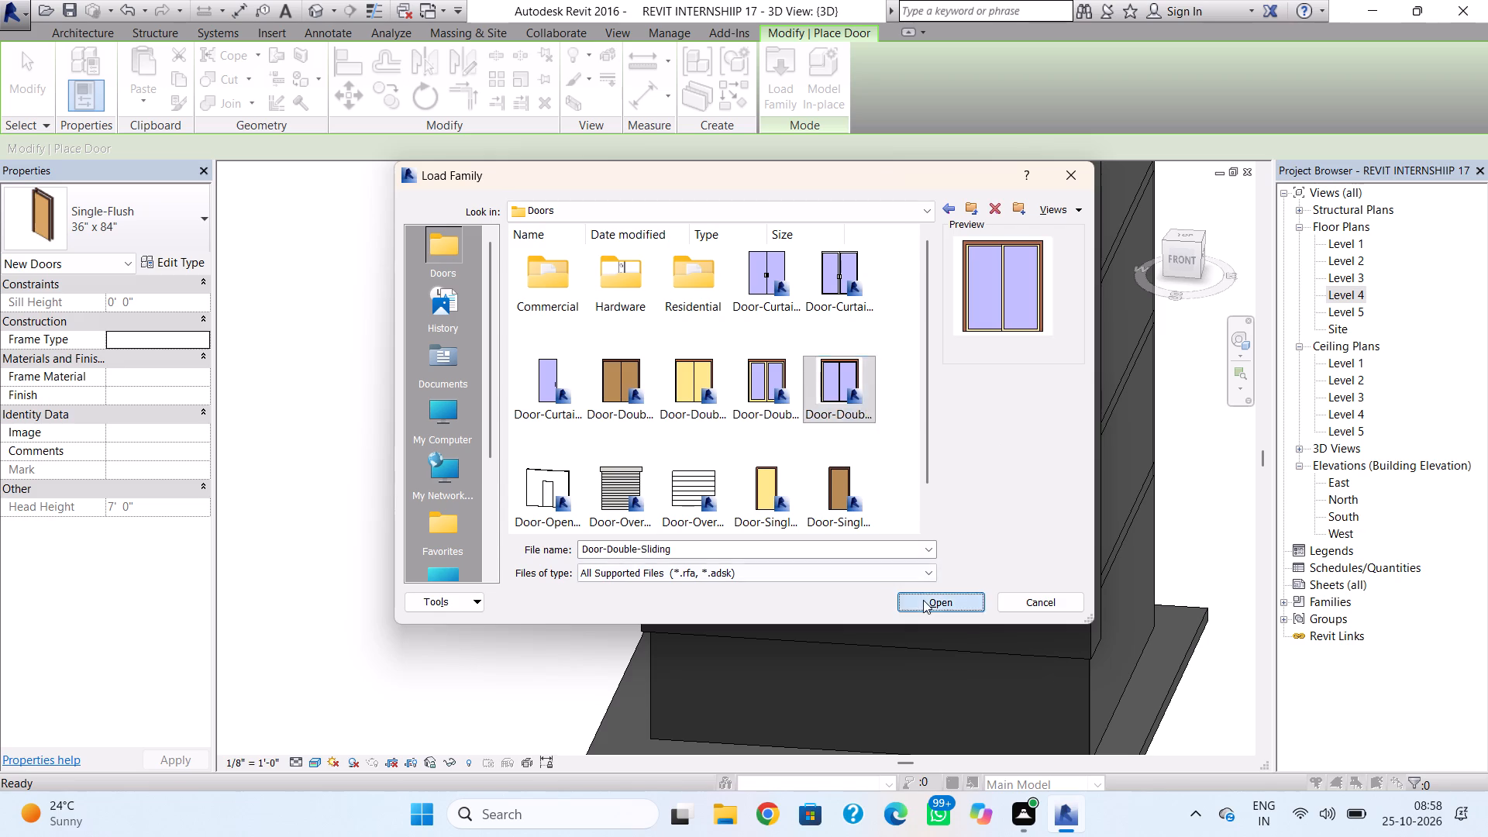
Place a 68" x 80" double sliding door in the wall behind each balcony, on Level 2 and Level 3.
click(856, 501)
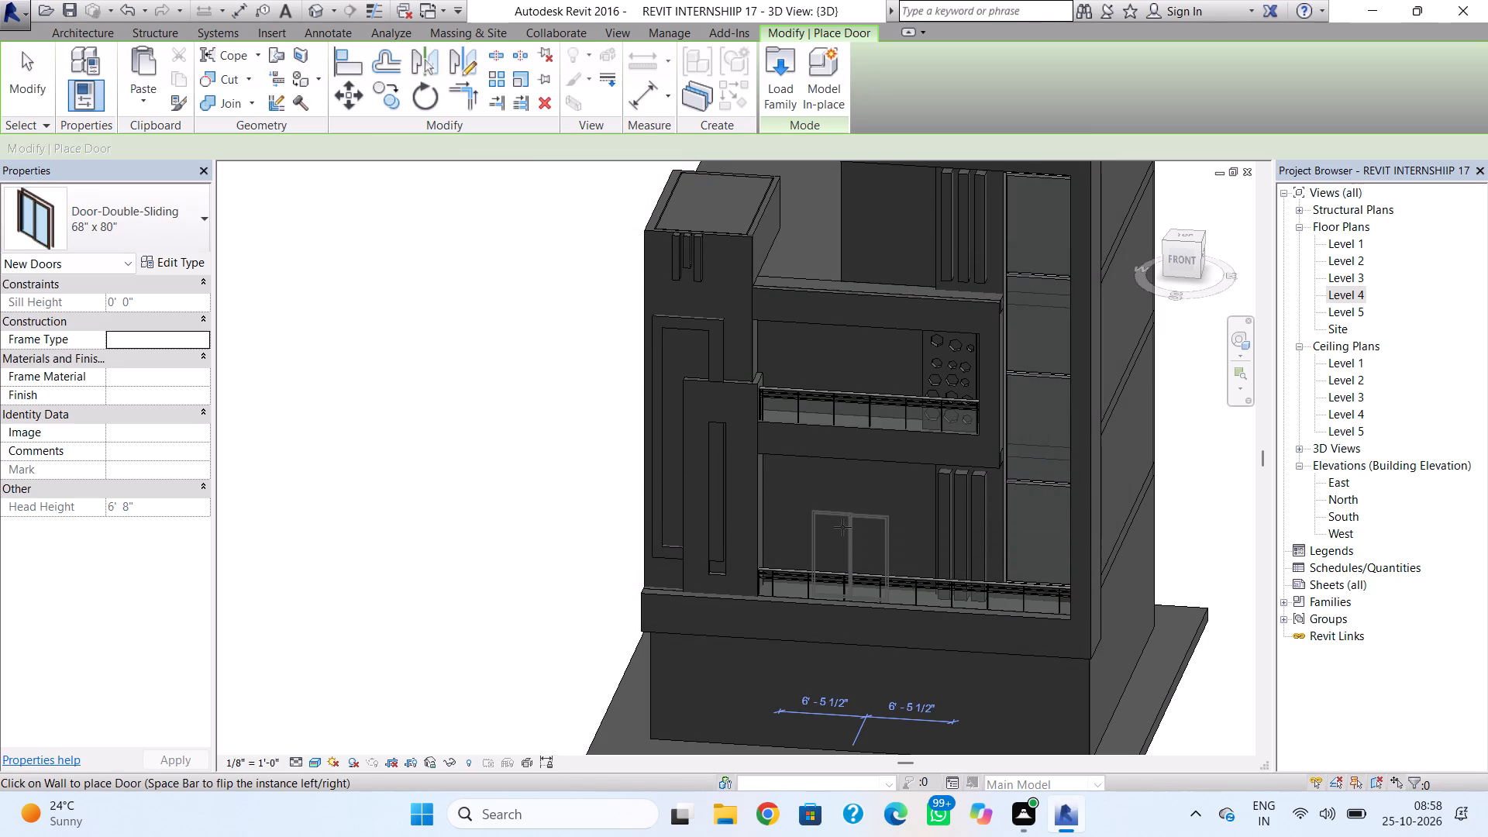
click(832, 522)
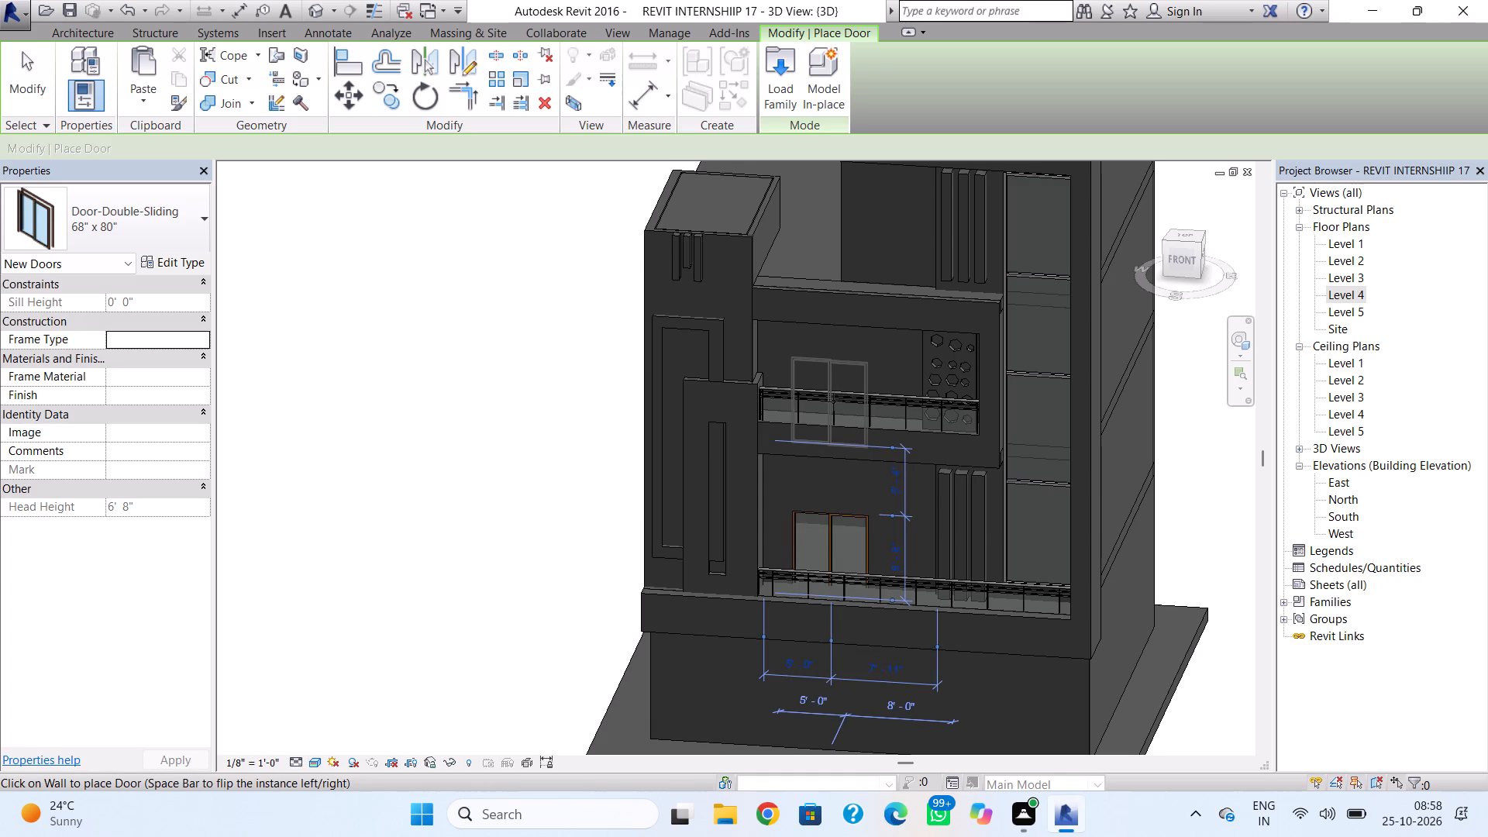
click(833, 401)
key(Escape)
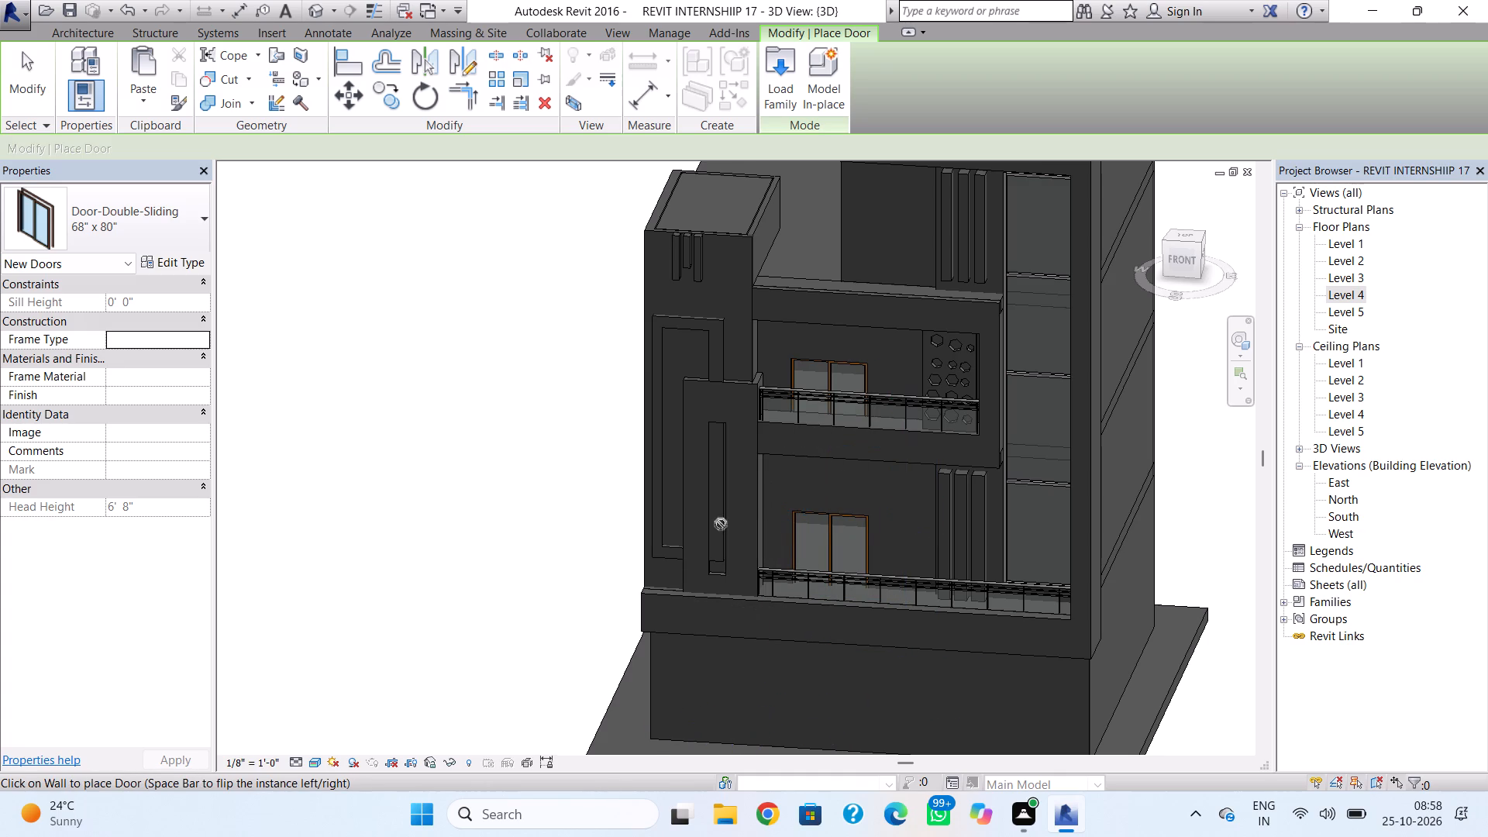
shift+right_drag(784, 529, 818, 559)
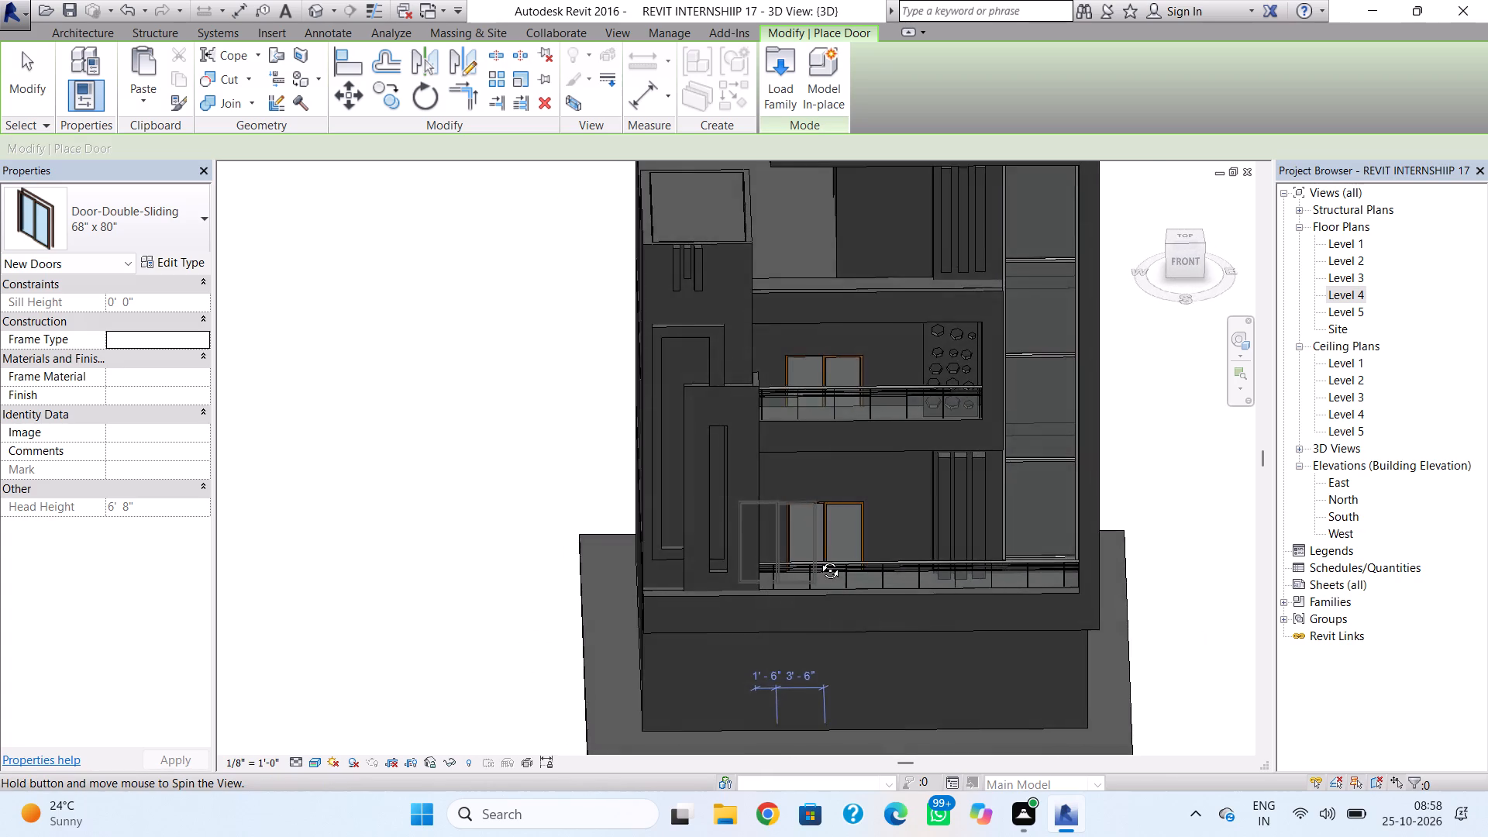
shift+right_drag(818, 559, 837, 419)
shift+right_drag(835, 410, 835, 390)
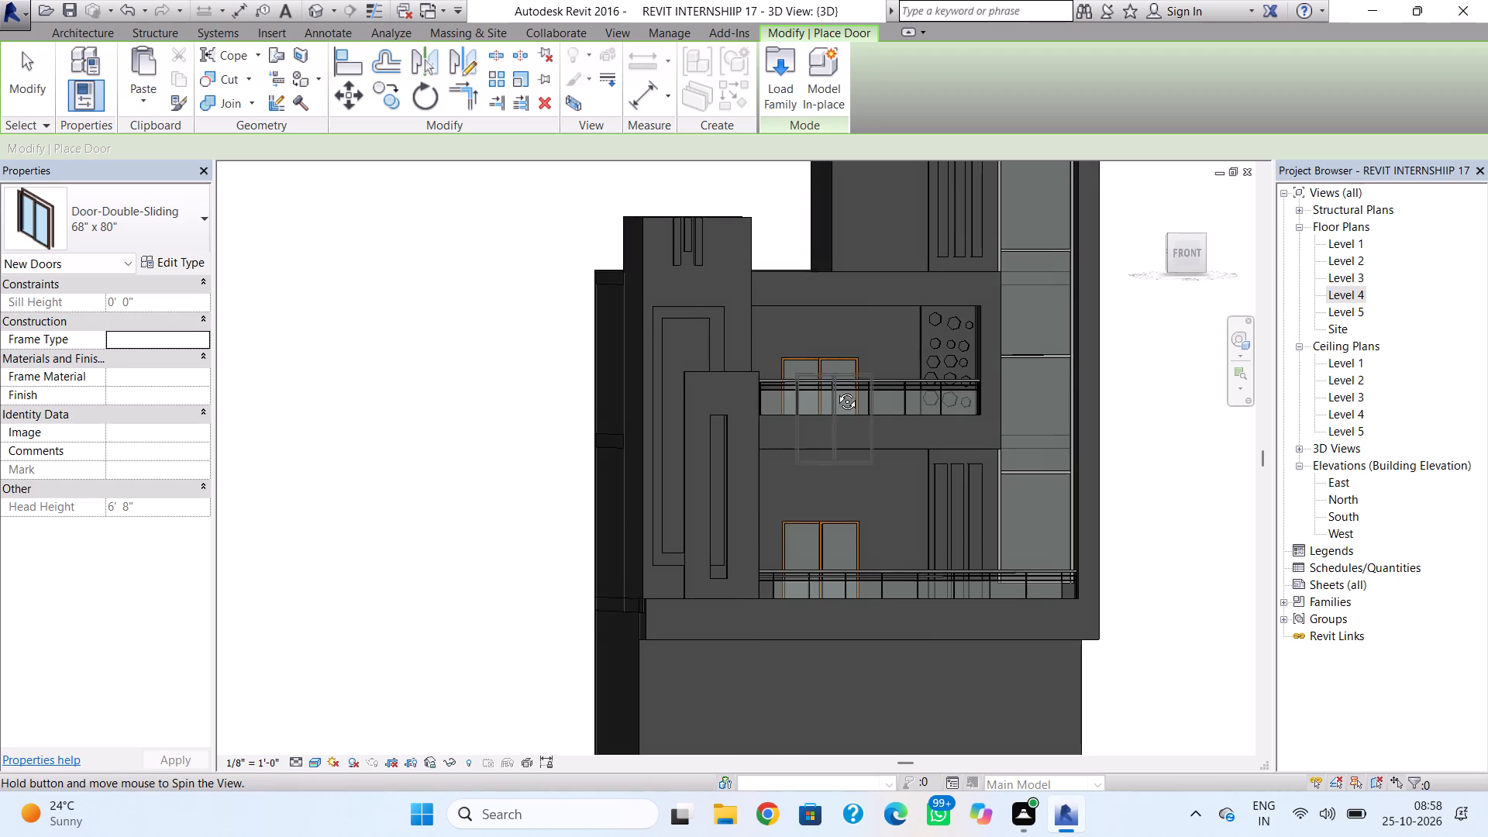
shift+right_drag(835, 390, 844, 332)
key(Escape)
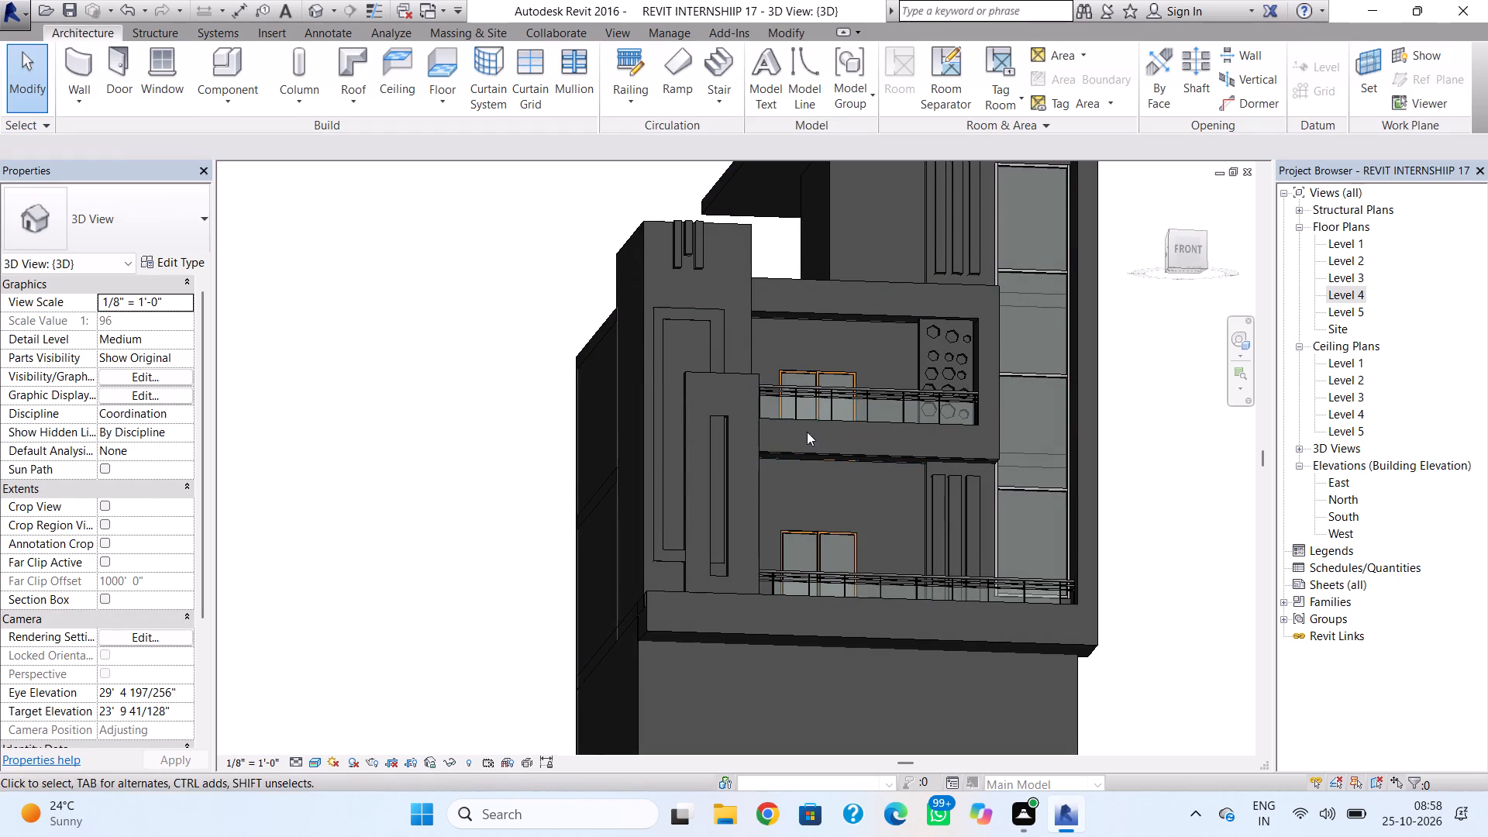
Raise the Level 3 balcony's sliding door to a sill height of 1' 4".
click(818, 377)
key(Up)
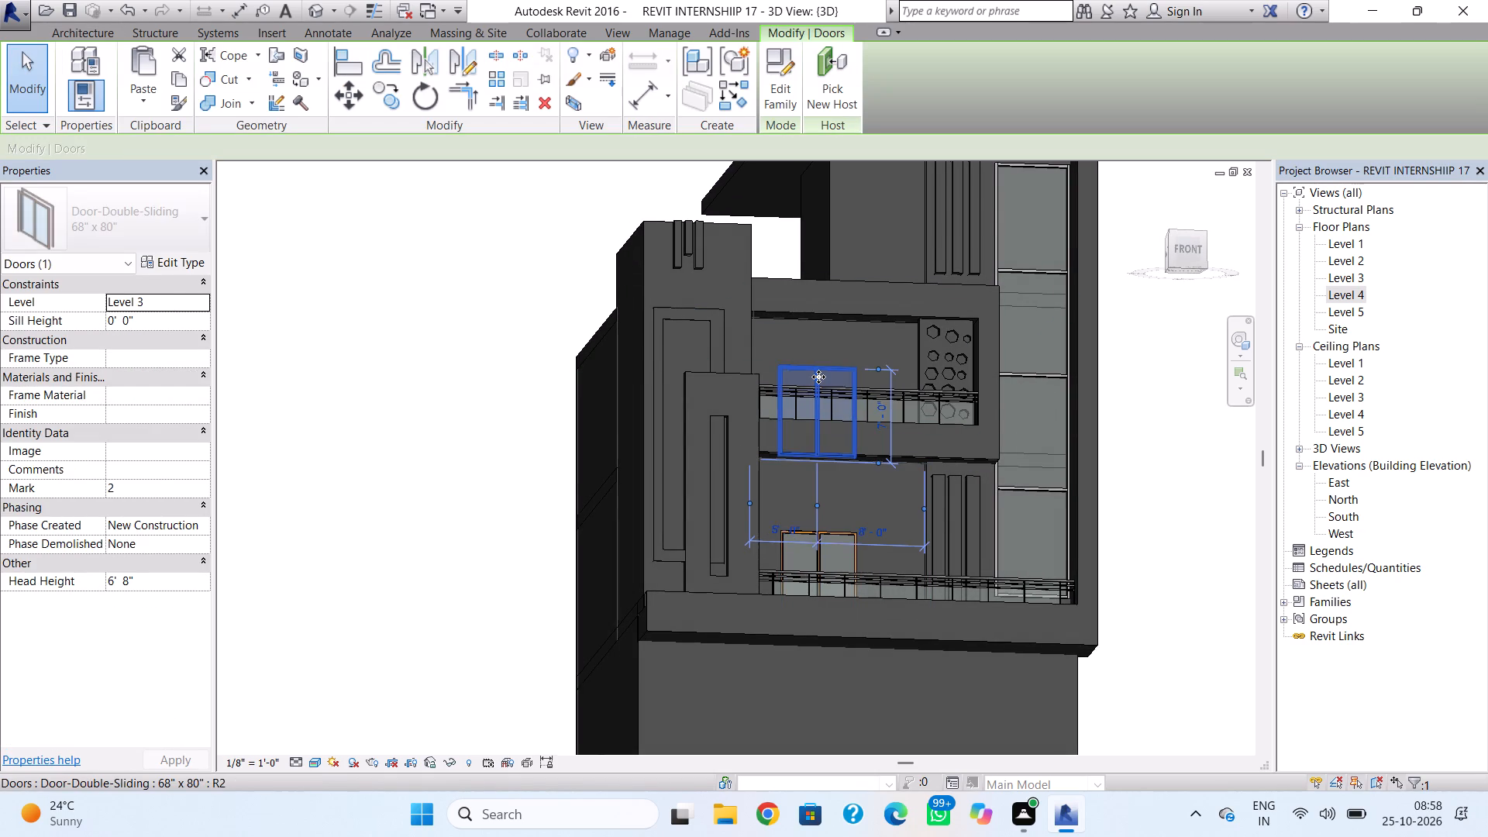
key(Up)
key(Up)
key(Up)
key(Escape)
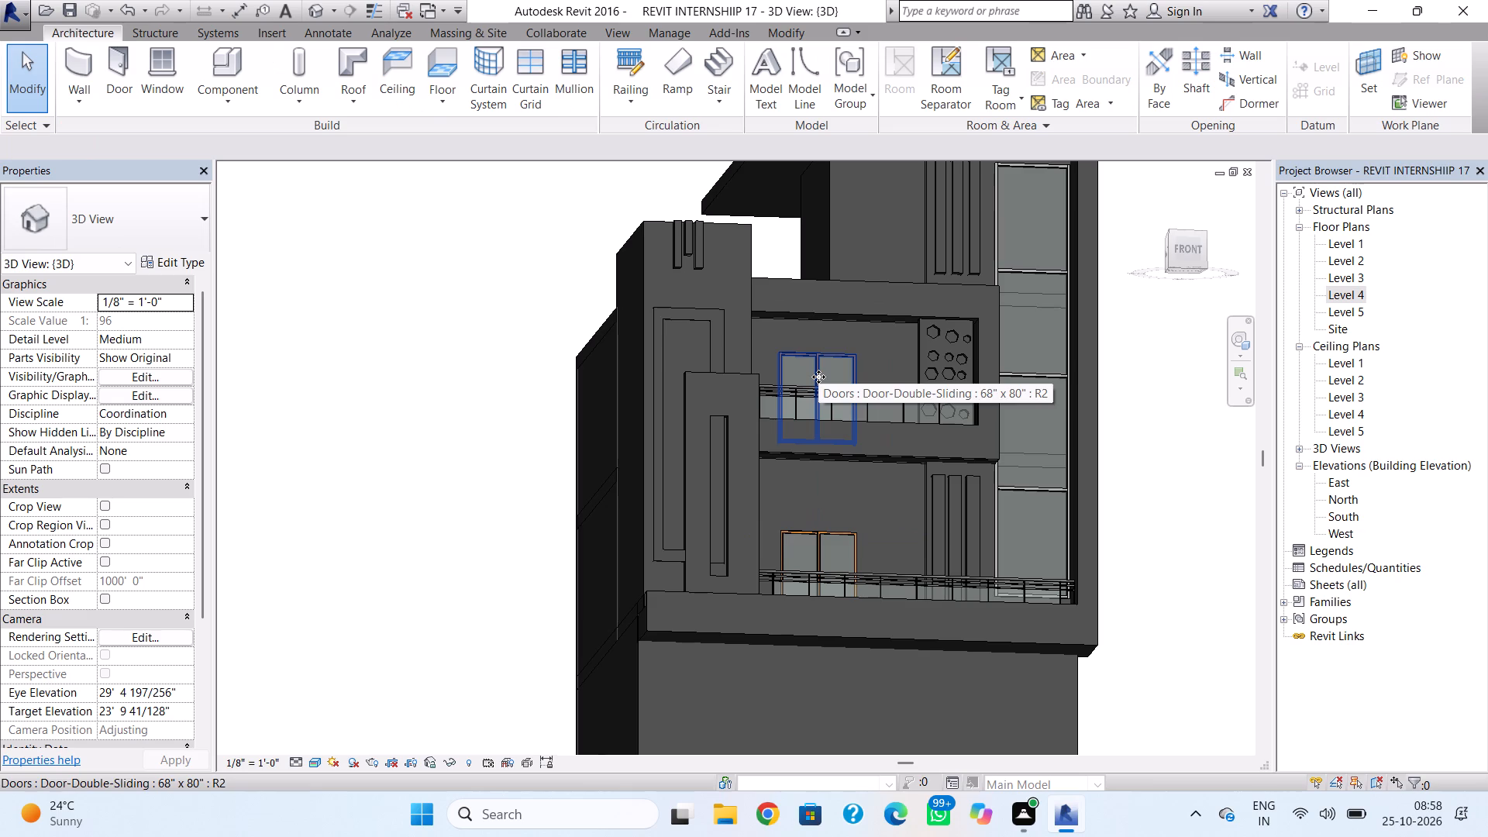
Raise the Level 2 balcony's sliding door until its base lines up with the foot of the balcony railing.
click(856, 539)
key(Down)
key(Up)
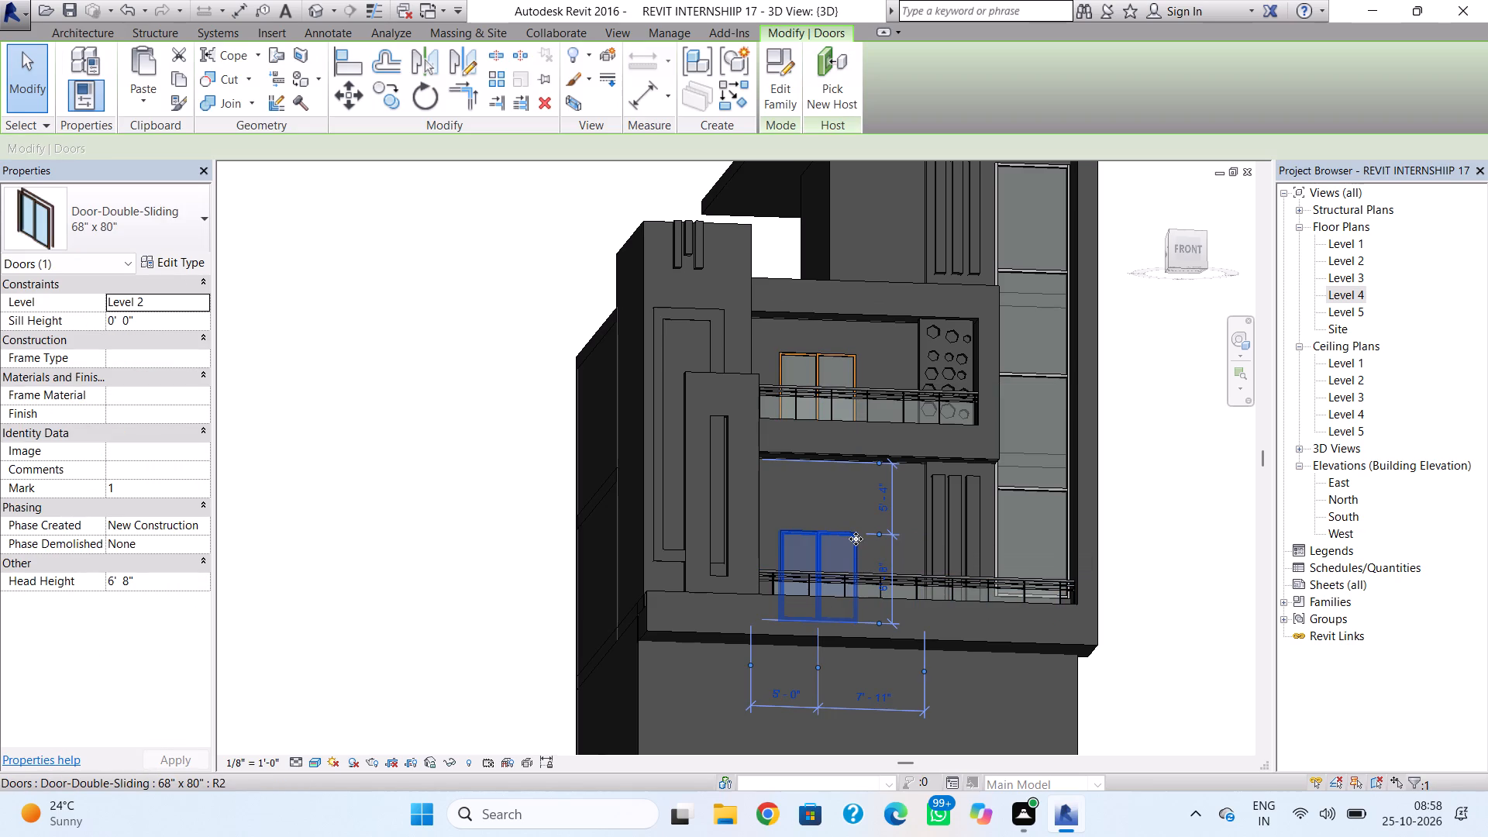
key(Up)
key(Up)
key(Up)
key(Up)
key(Up)
key(Up)
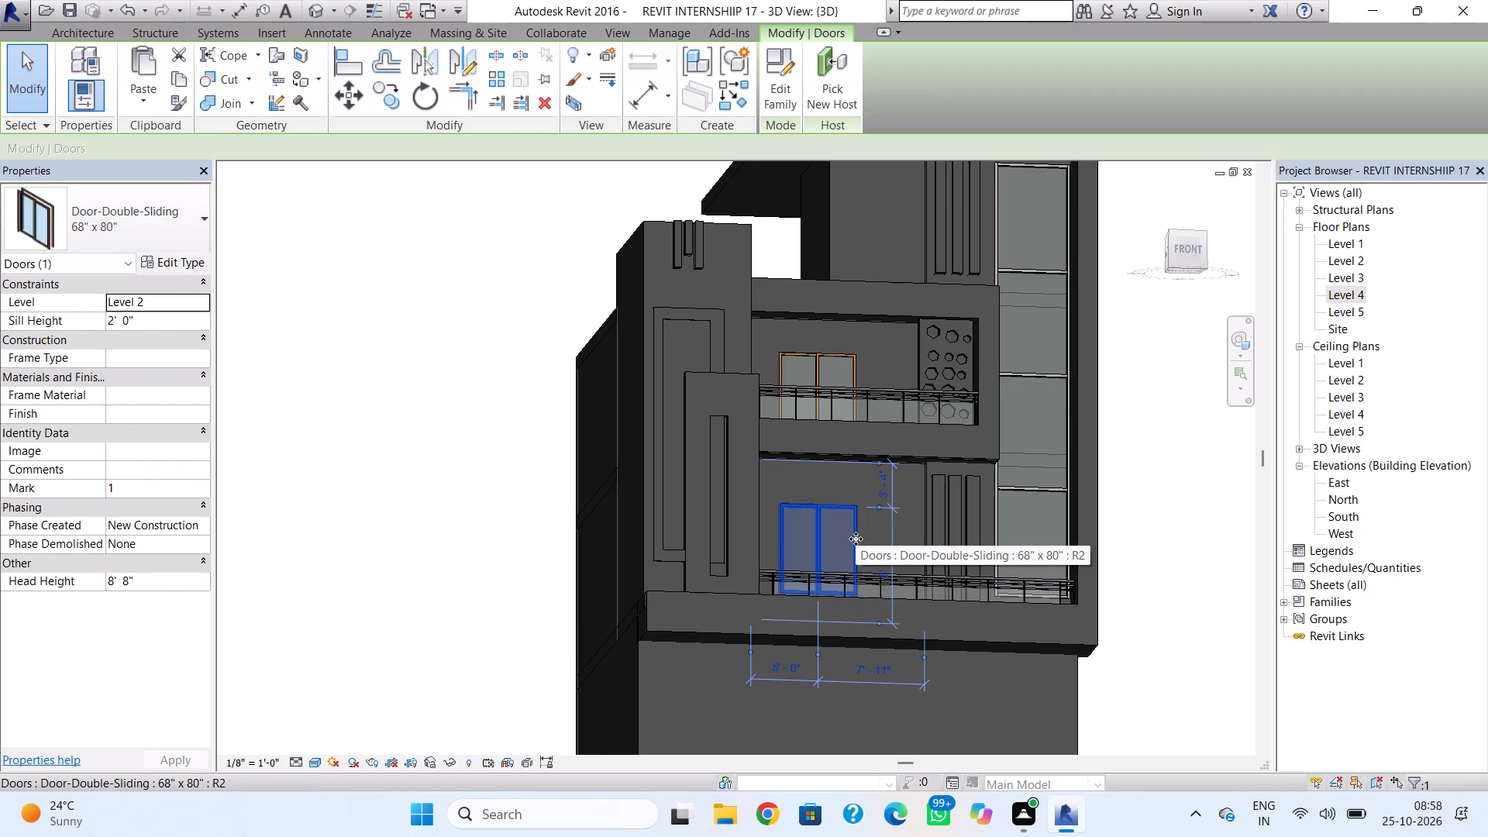
key(Down)
key(Escape)
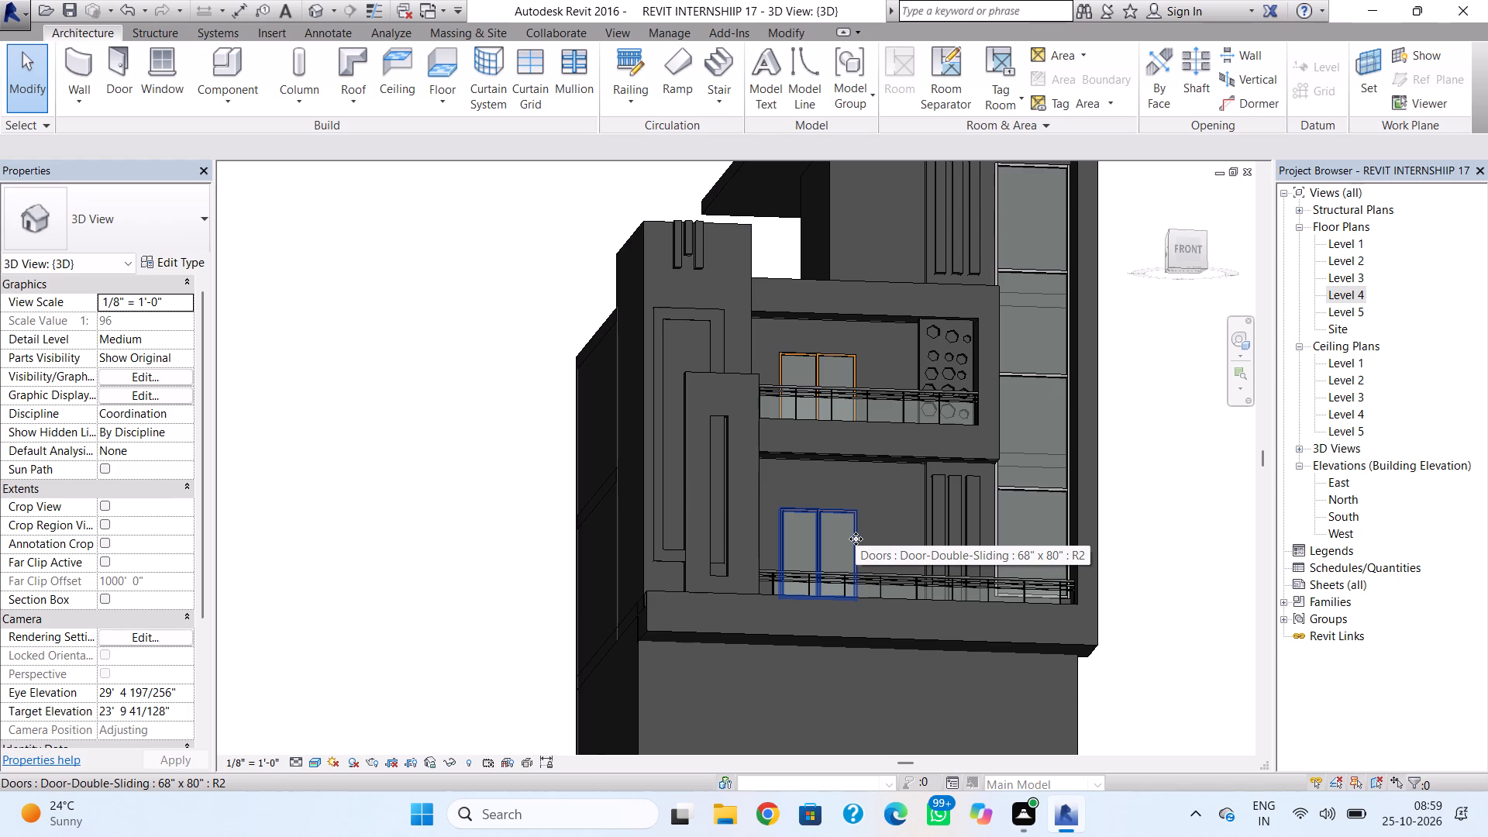
key(Escape)
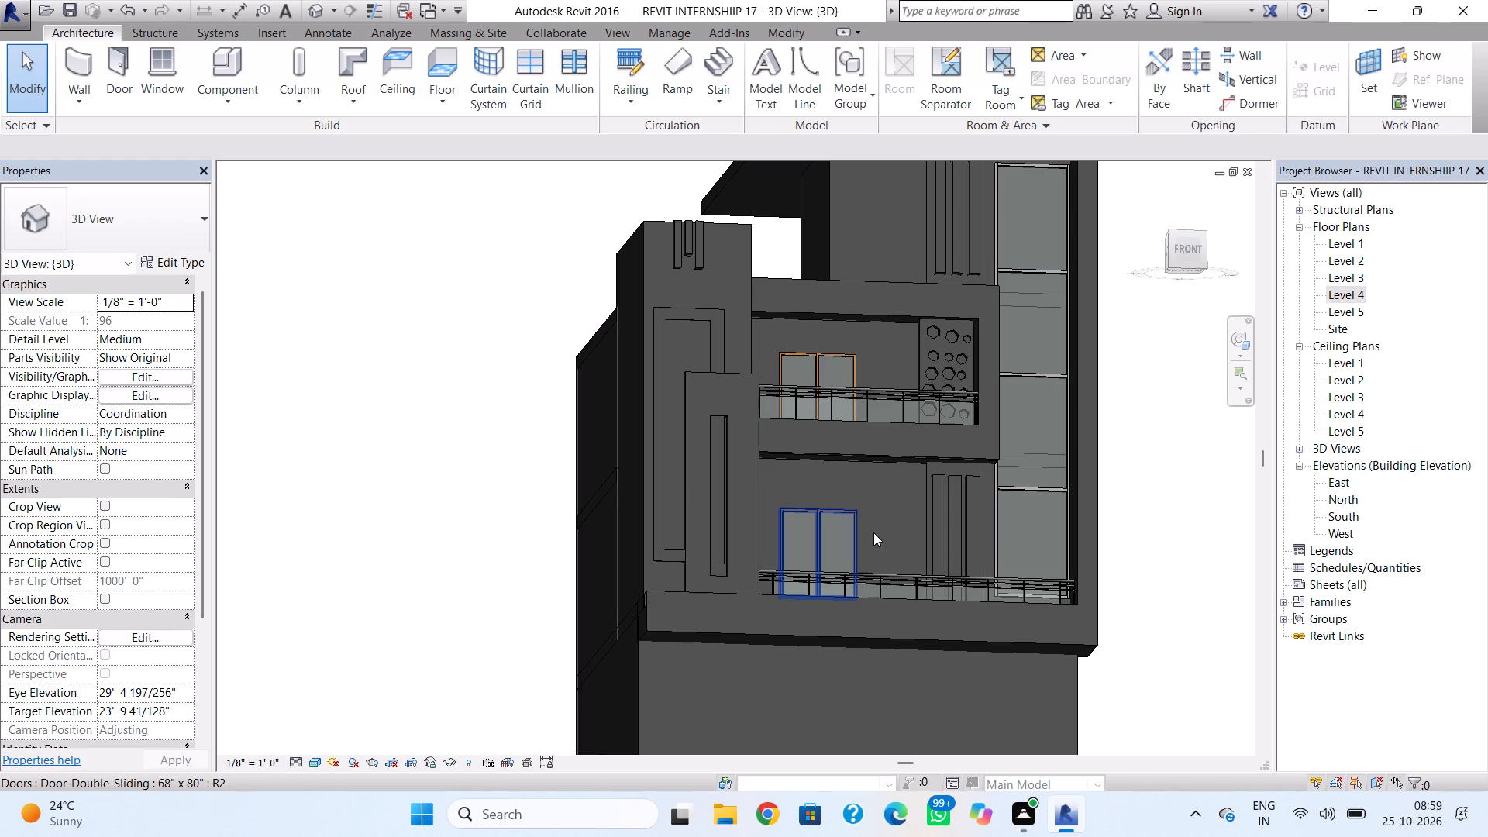
Raise the Level 3 balcony's sliding door to a sill height of 2' 0".
shift+right_drag(1153, 510, 1113, 622)
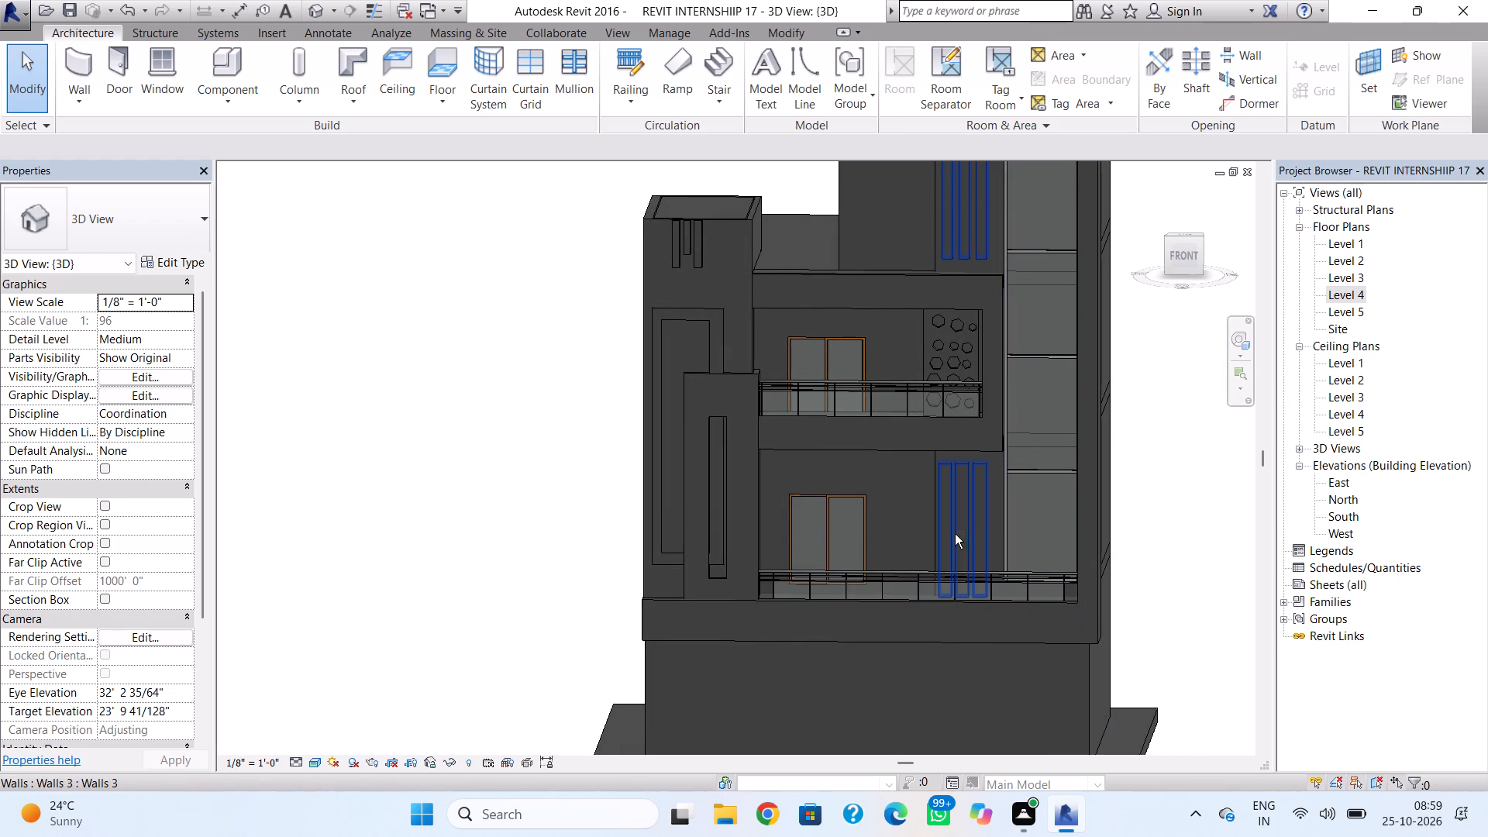
click(852, 350)
click(855, 339)
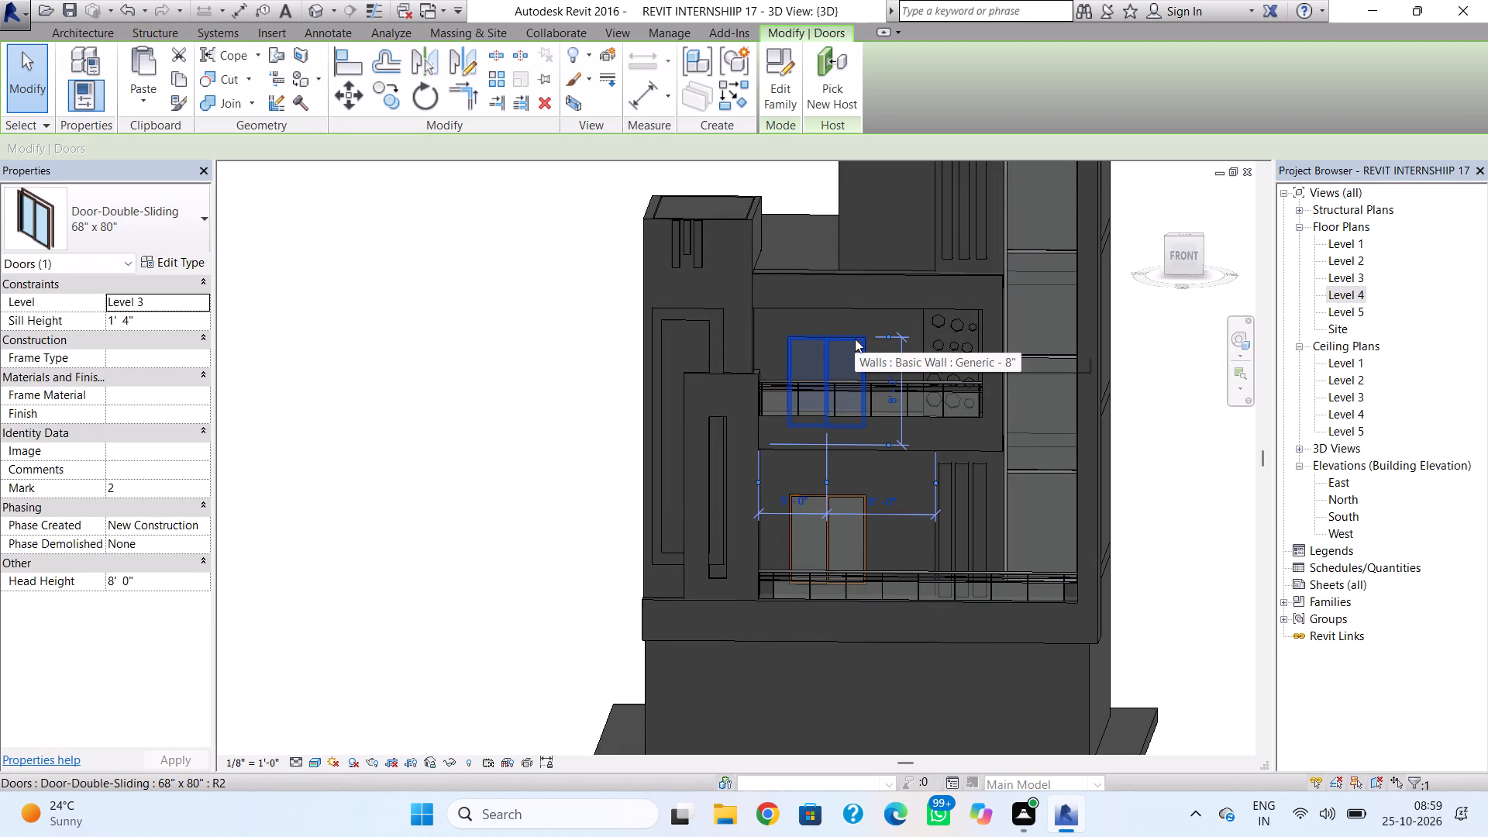
key(Up)
key(Up)
key(Up)
key(Down)
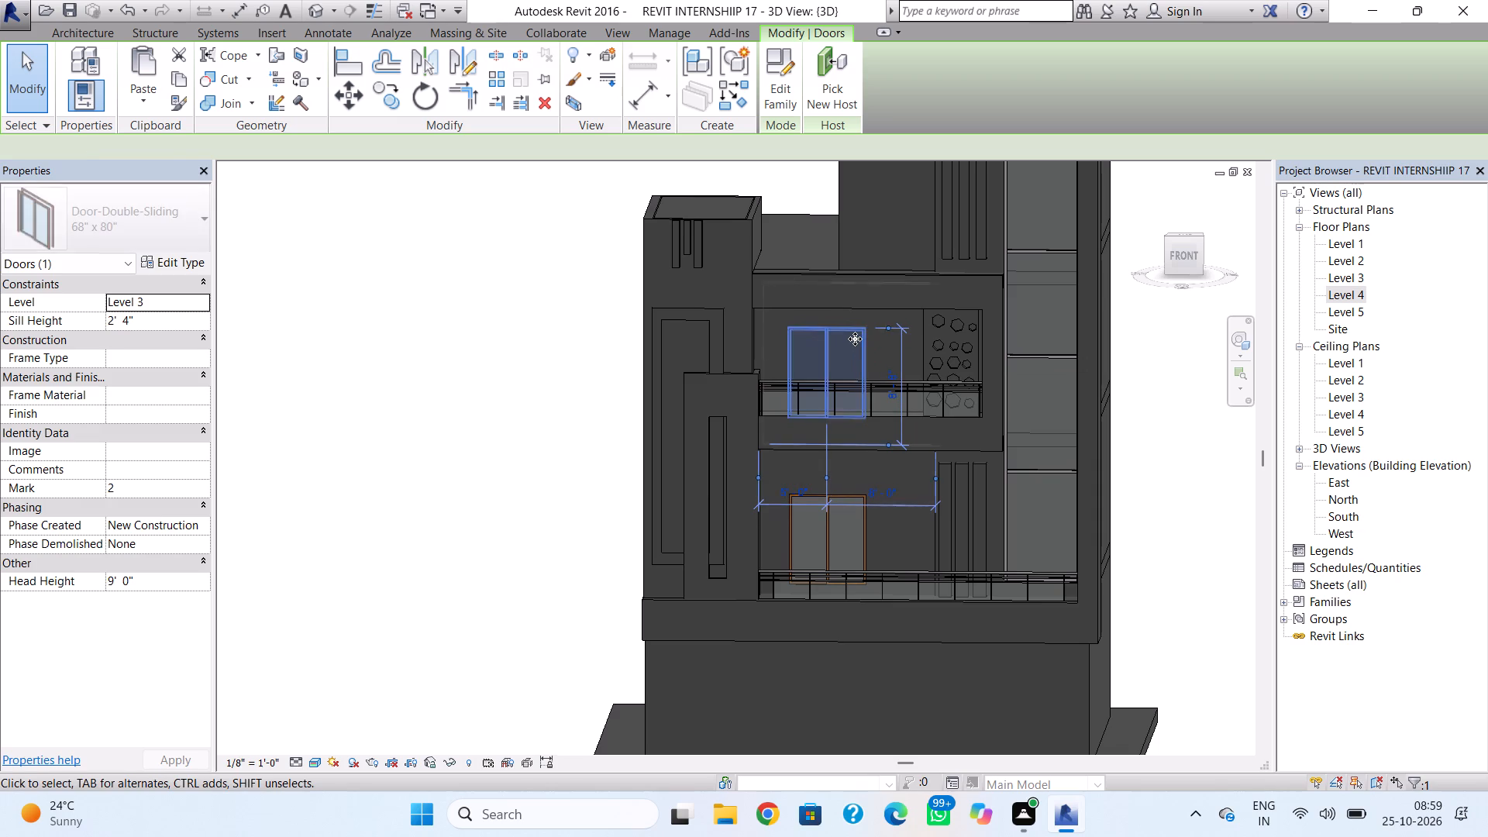
key(Escape)
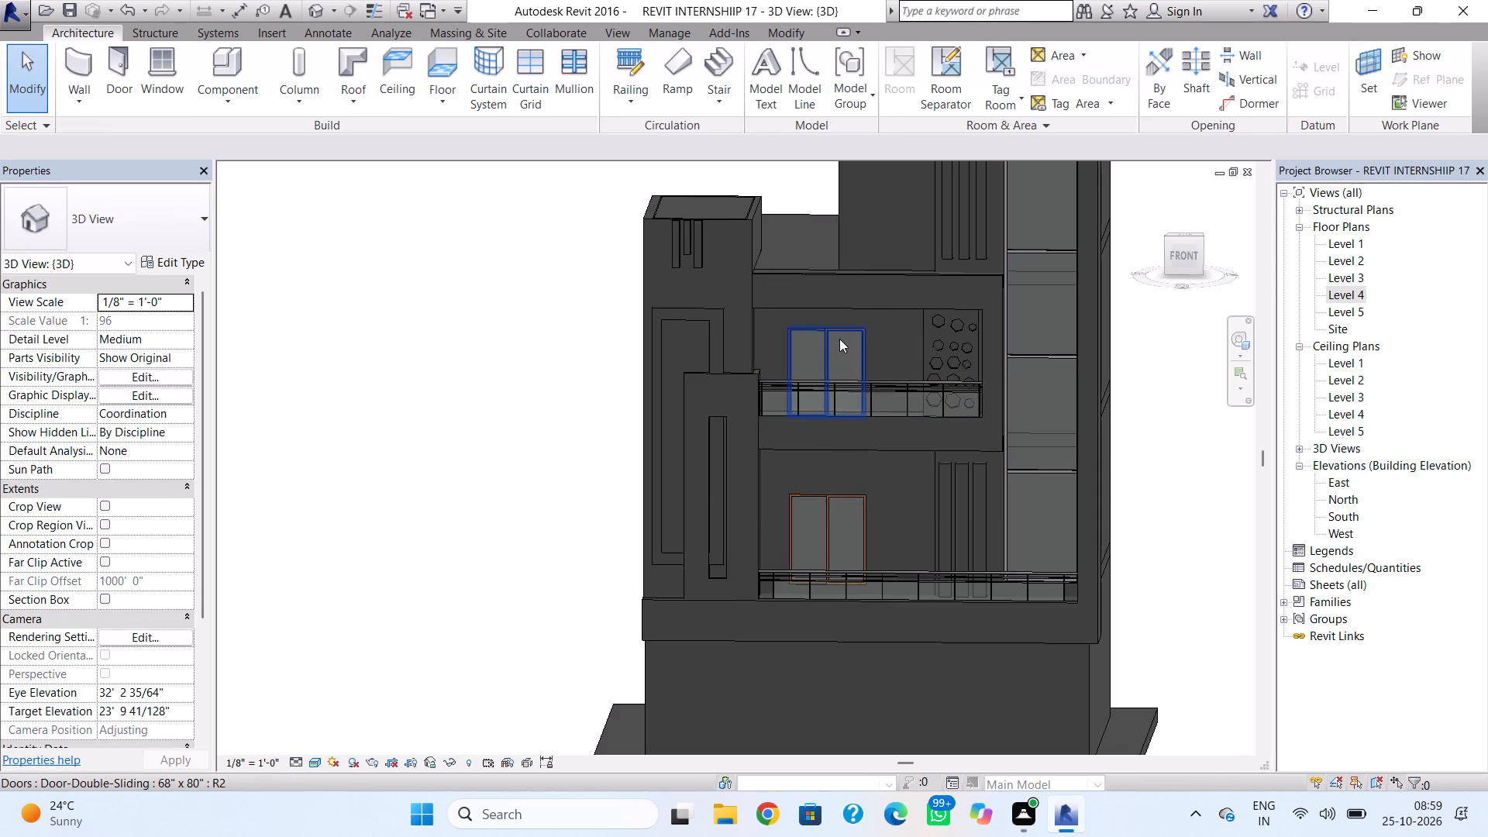
Load the Casement Dbl with Trim family from the library's Windows folder for window placement.
click(183, 91)
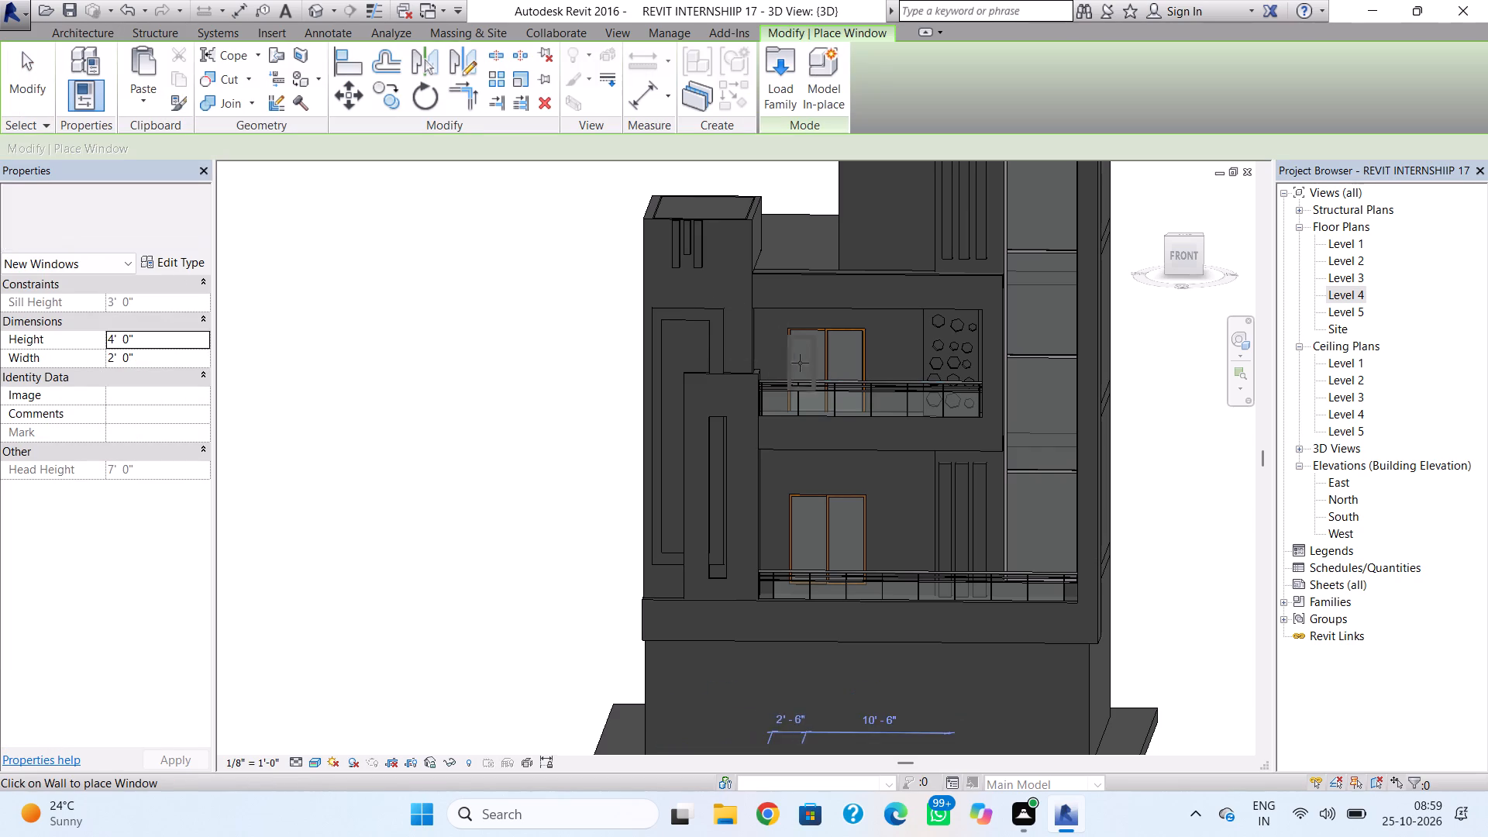
drag(195, 239, 227, 239)
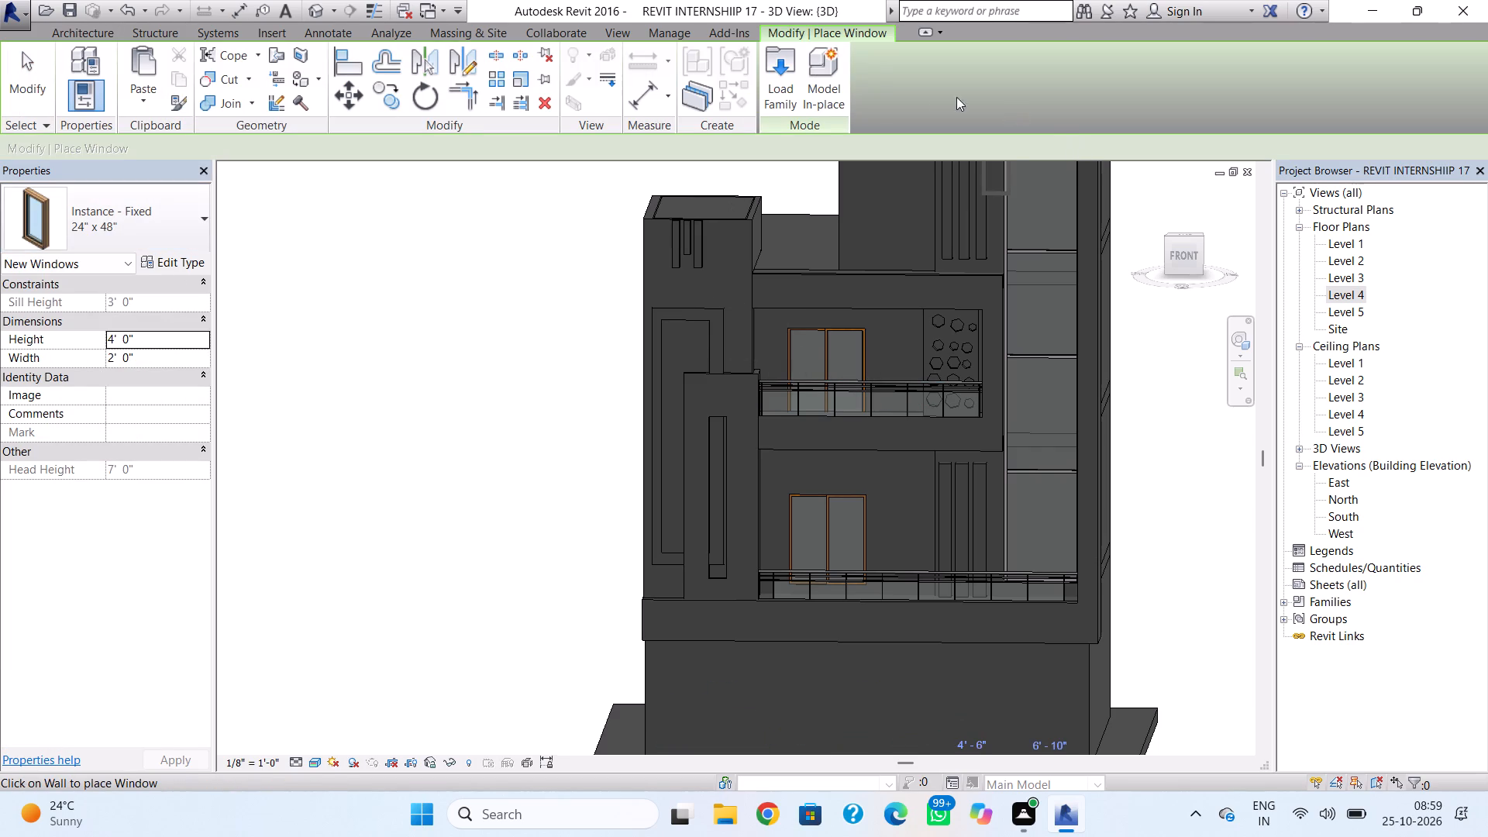
click(788, 96)
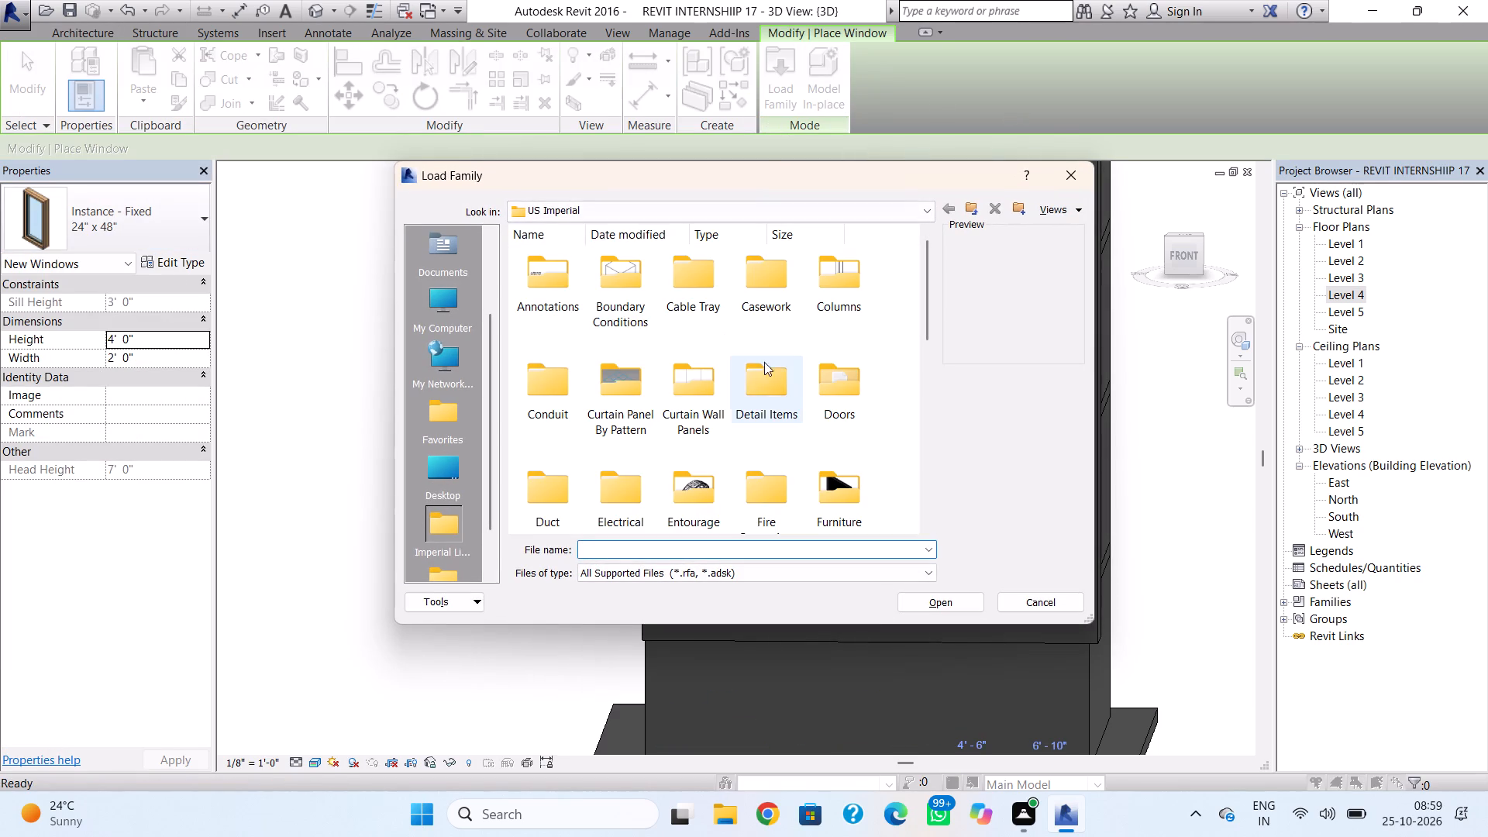
scroll(779, 384, down, 5)
double_click(708, 470)
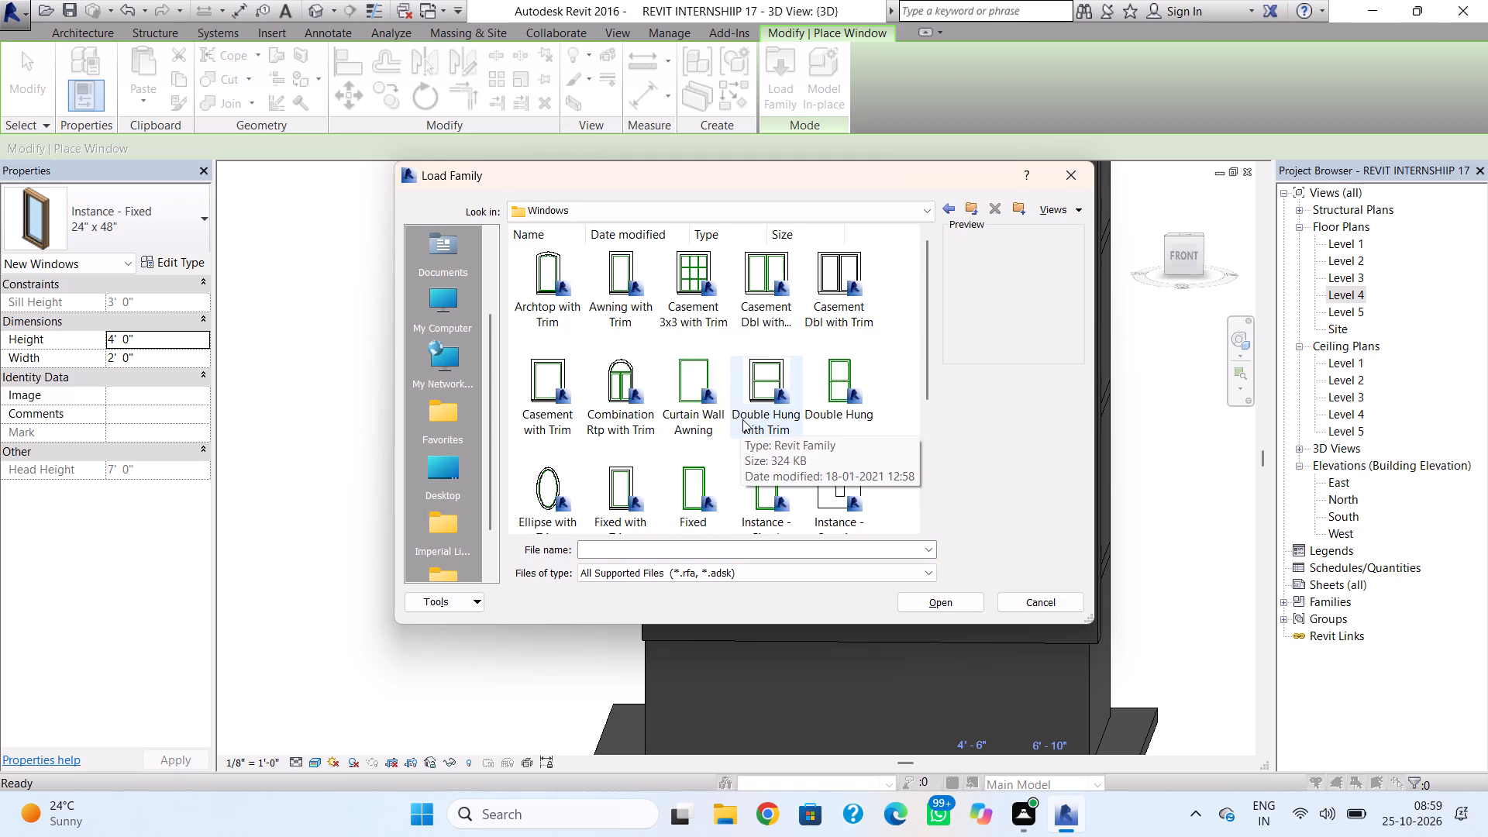
click(839, 299)
click(960, 607)
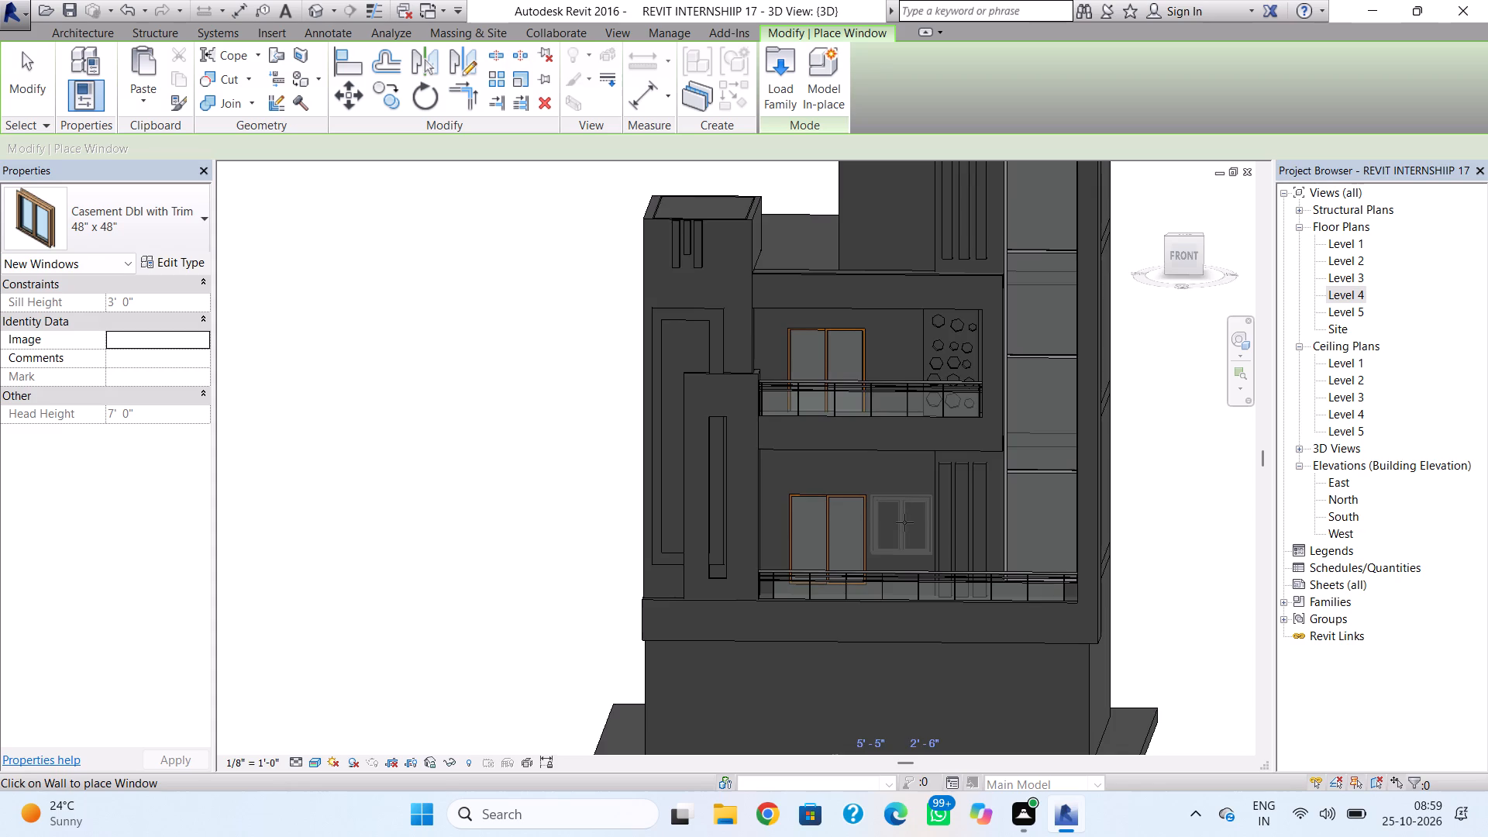
Place a 48" x 48" double casement window beside the sliding door behind each balcony, on Level 2 and Level 3.
scroll(904, 522, up, 3)
click(904, 522)
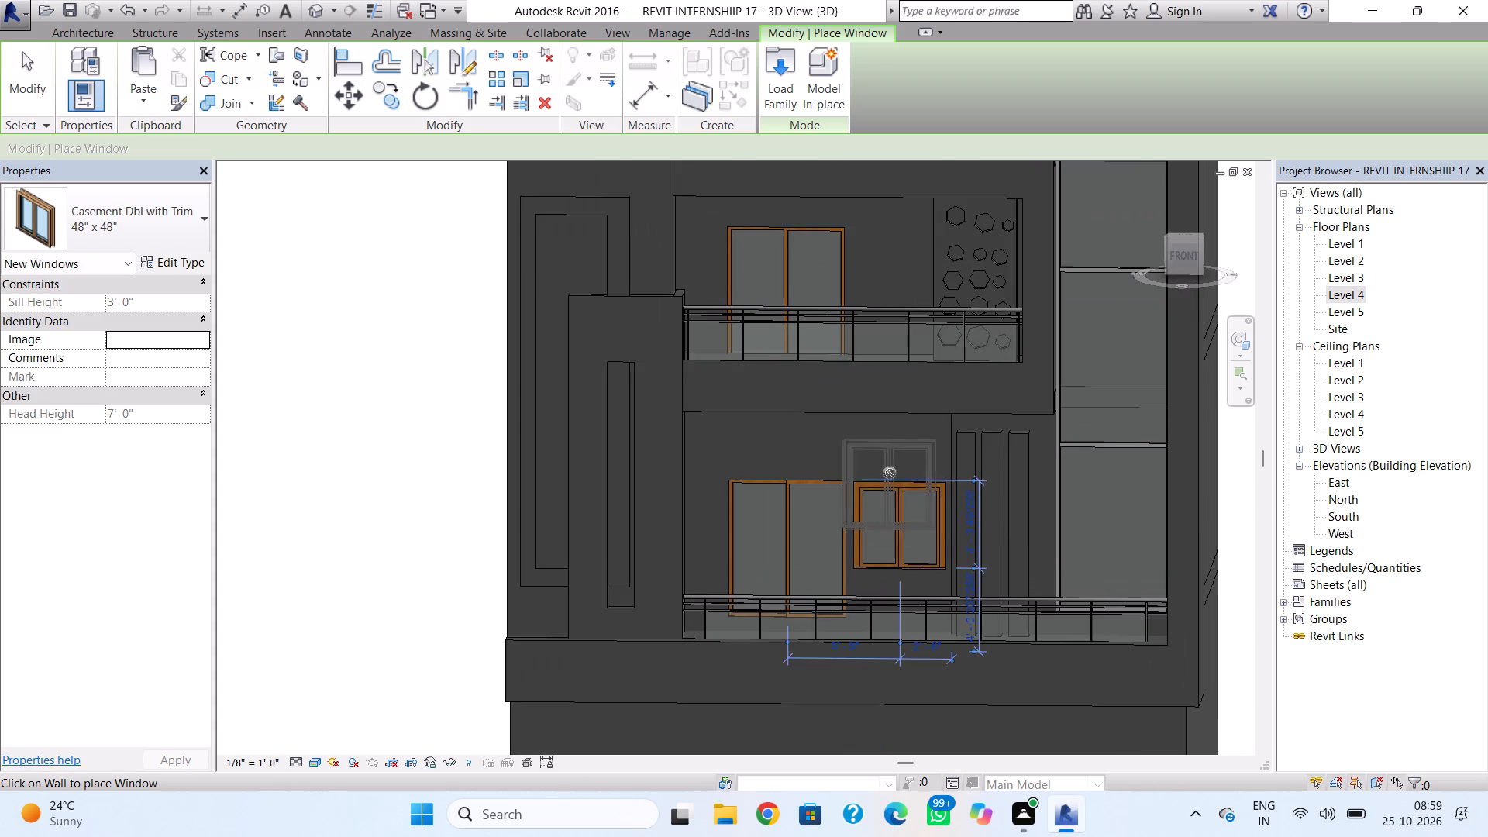
click(888, 266)
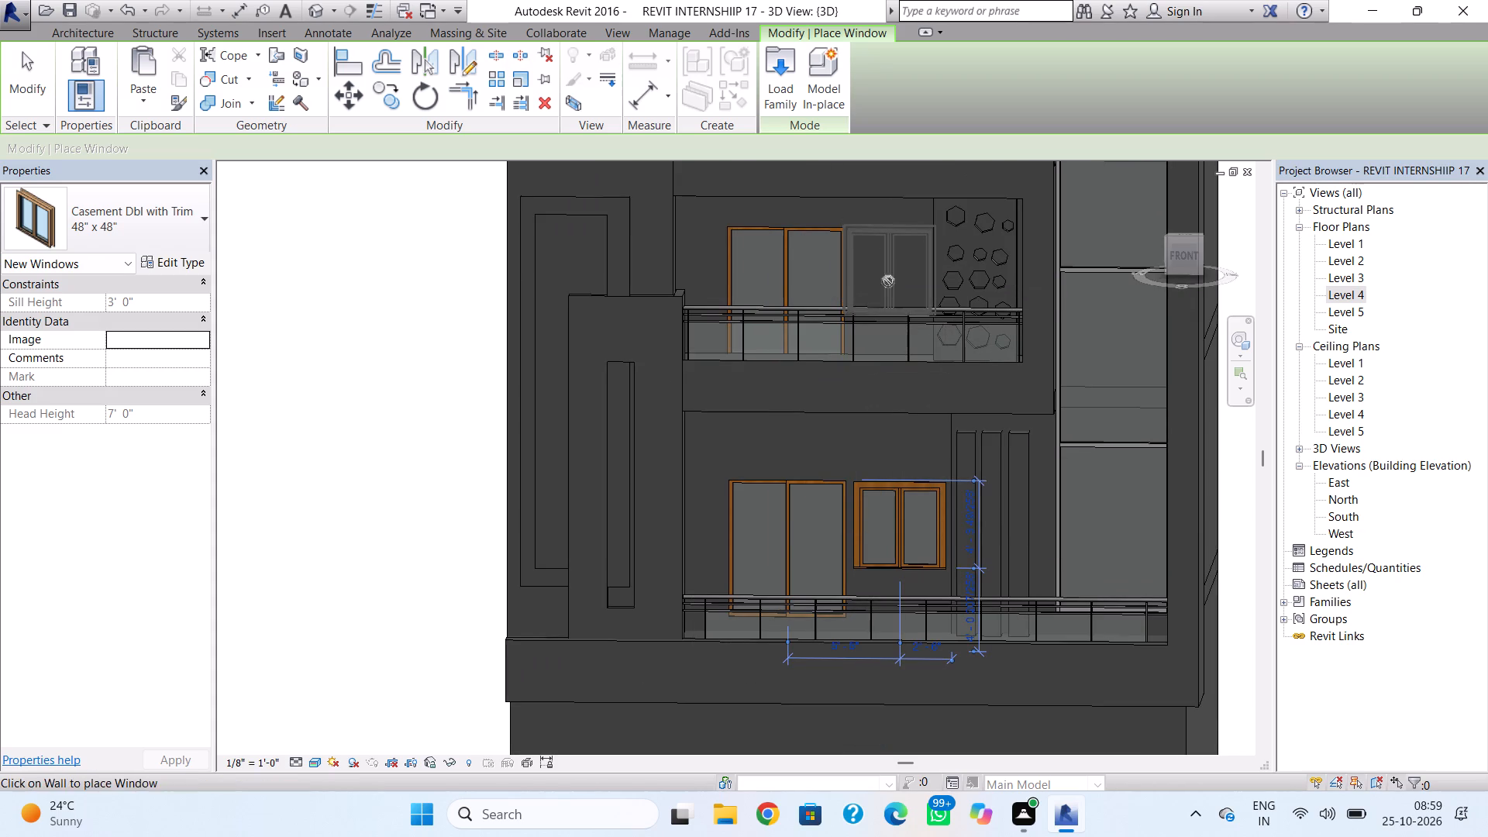
key(Escape)
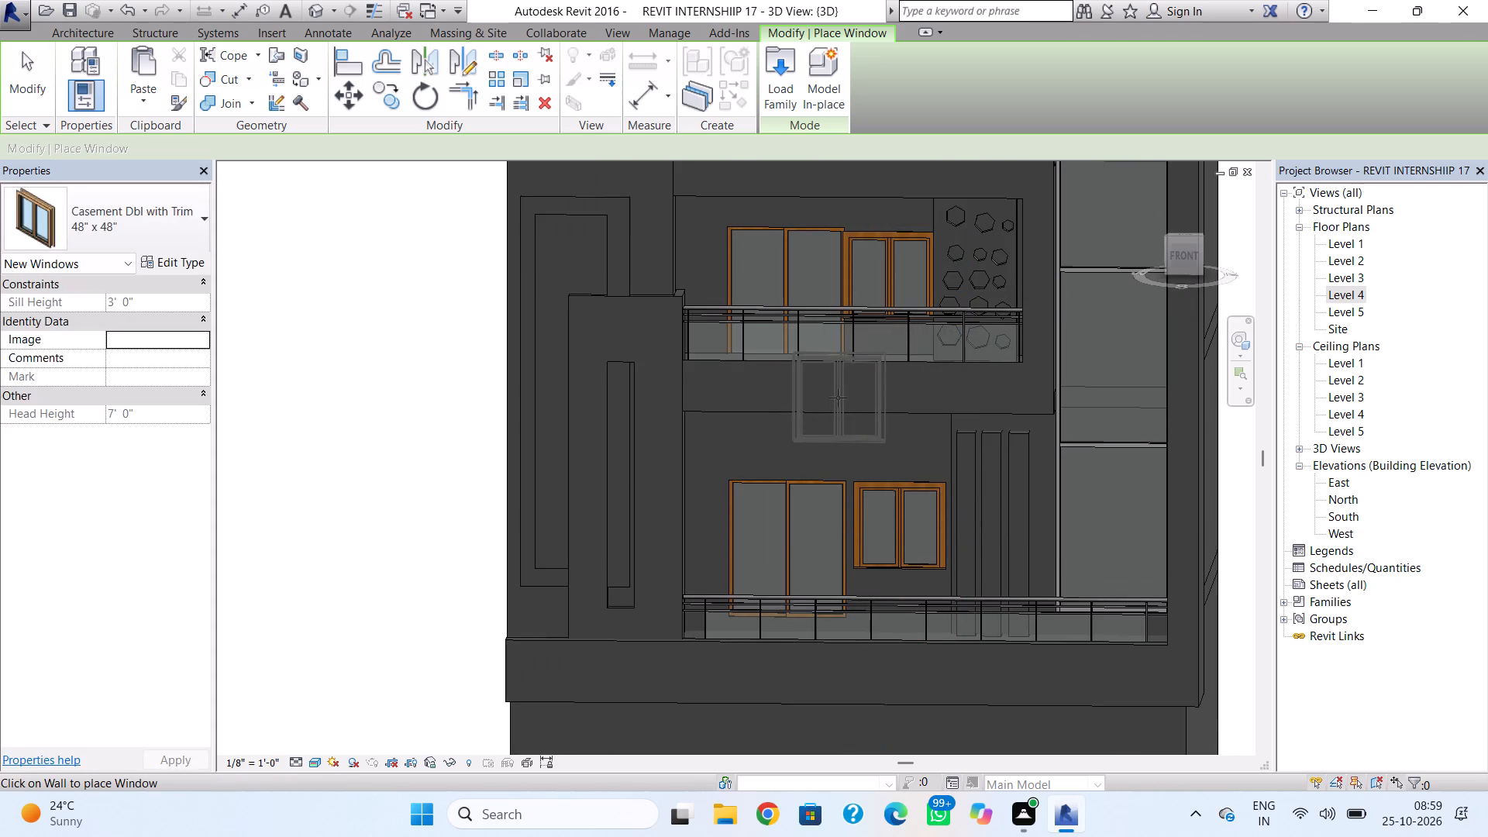
key(Escape)
Shift the Level 3 and Level 2 sliding doors slightly along the wall, away from the casement windows beside them.
click(737, 296)
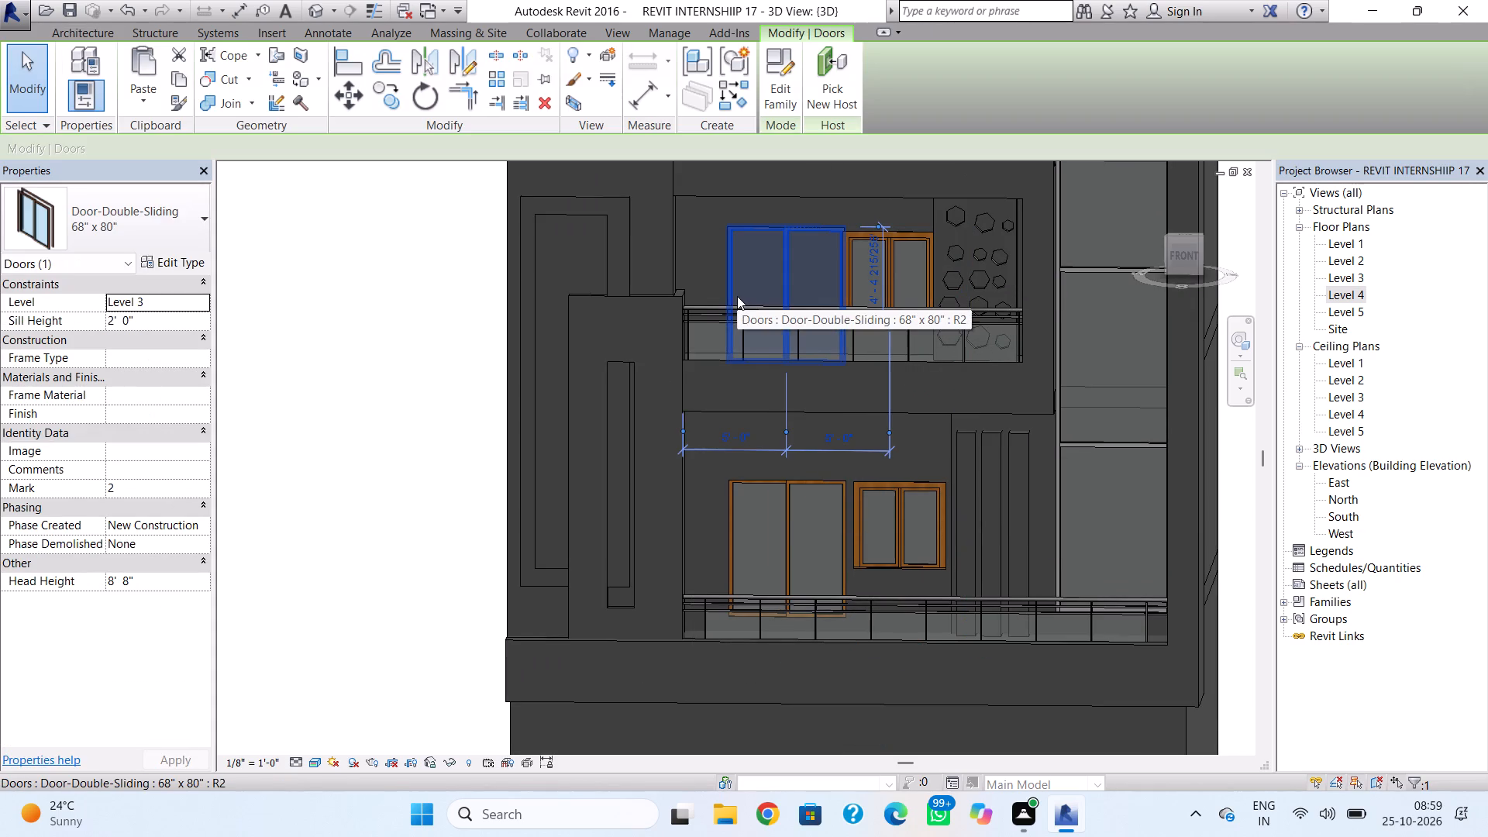
key(Left)
key(Left)
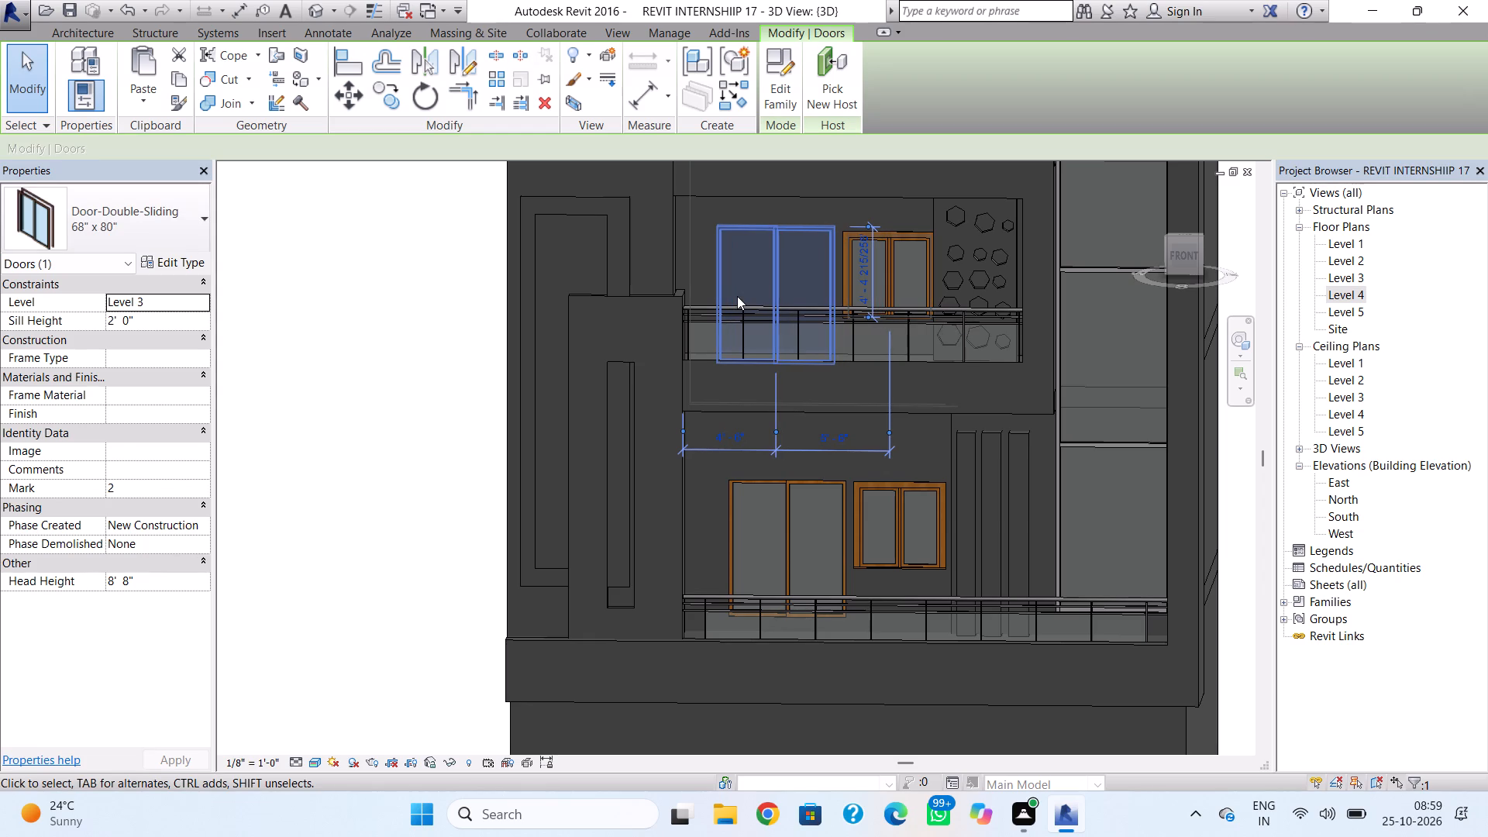
click(738, 482)
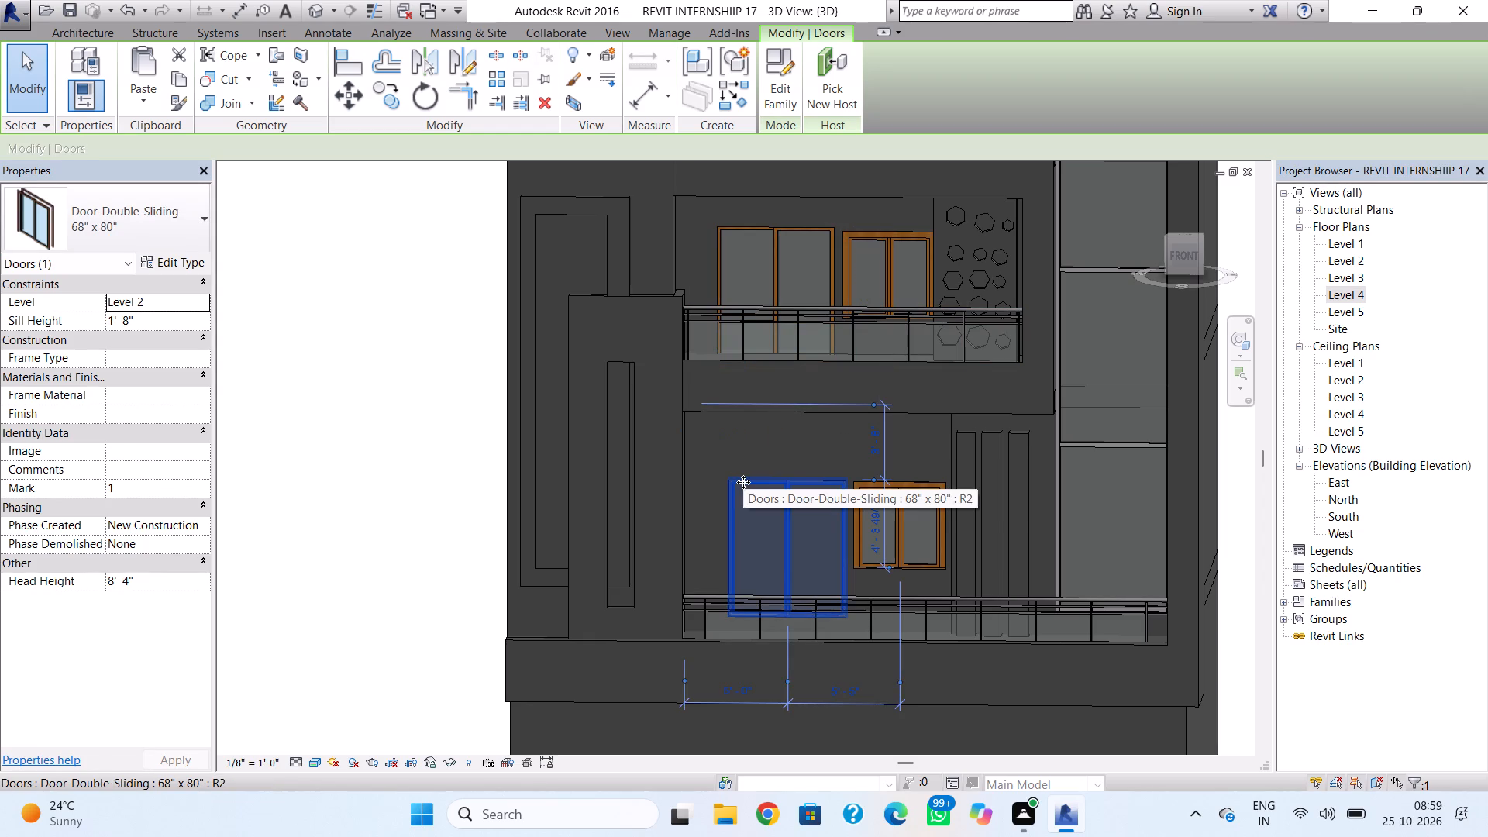
key(Left)
key(Left)
key(Escape)
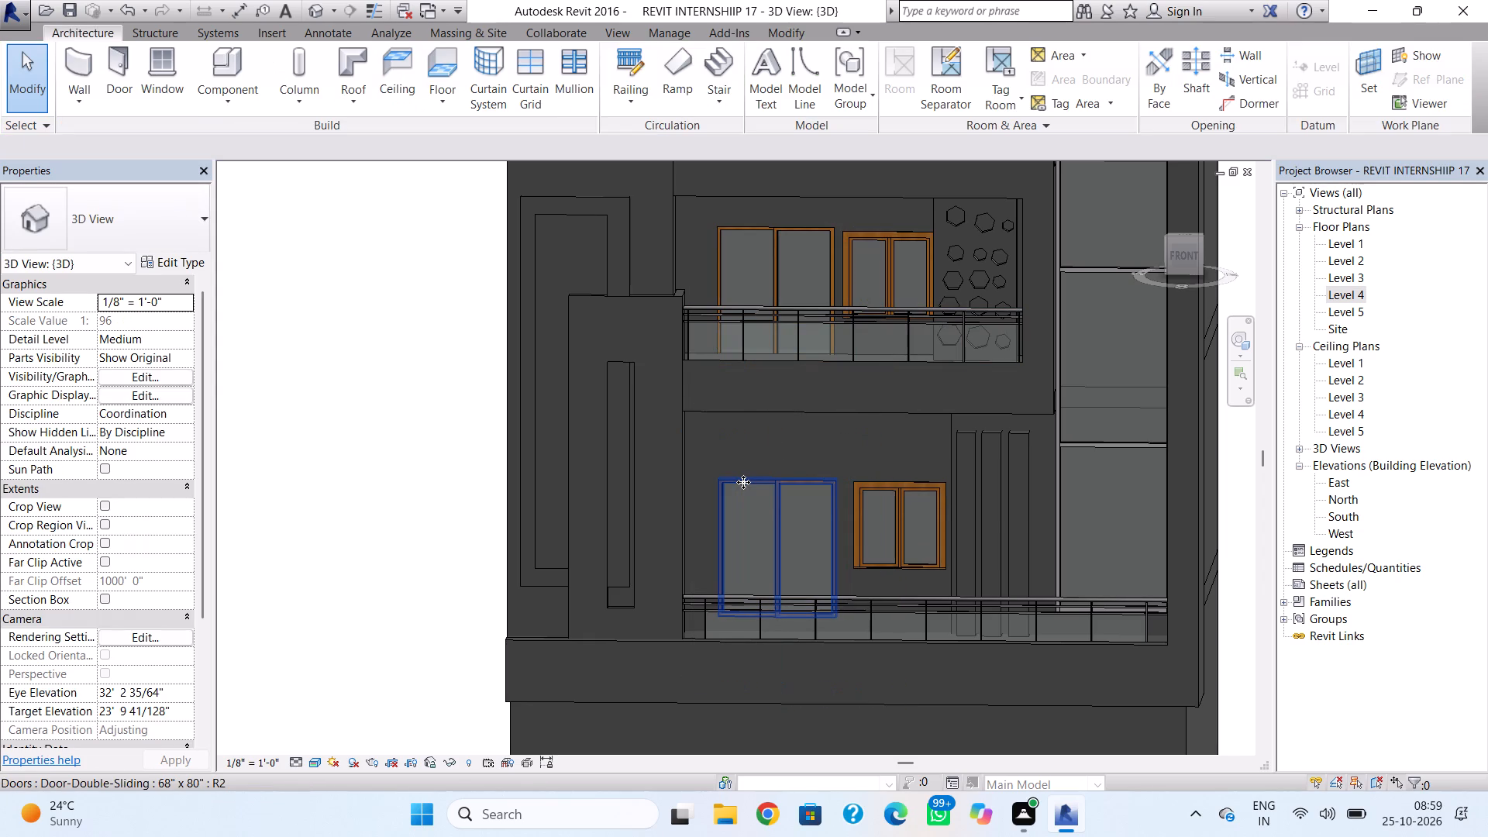
Nudge the Level 2 casement window slightly toward the sliding door, keeping a small gap between them.
click(856, 519)
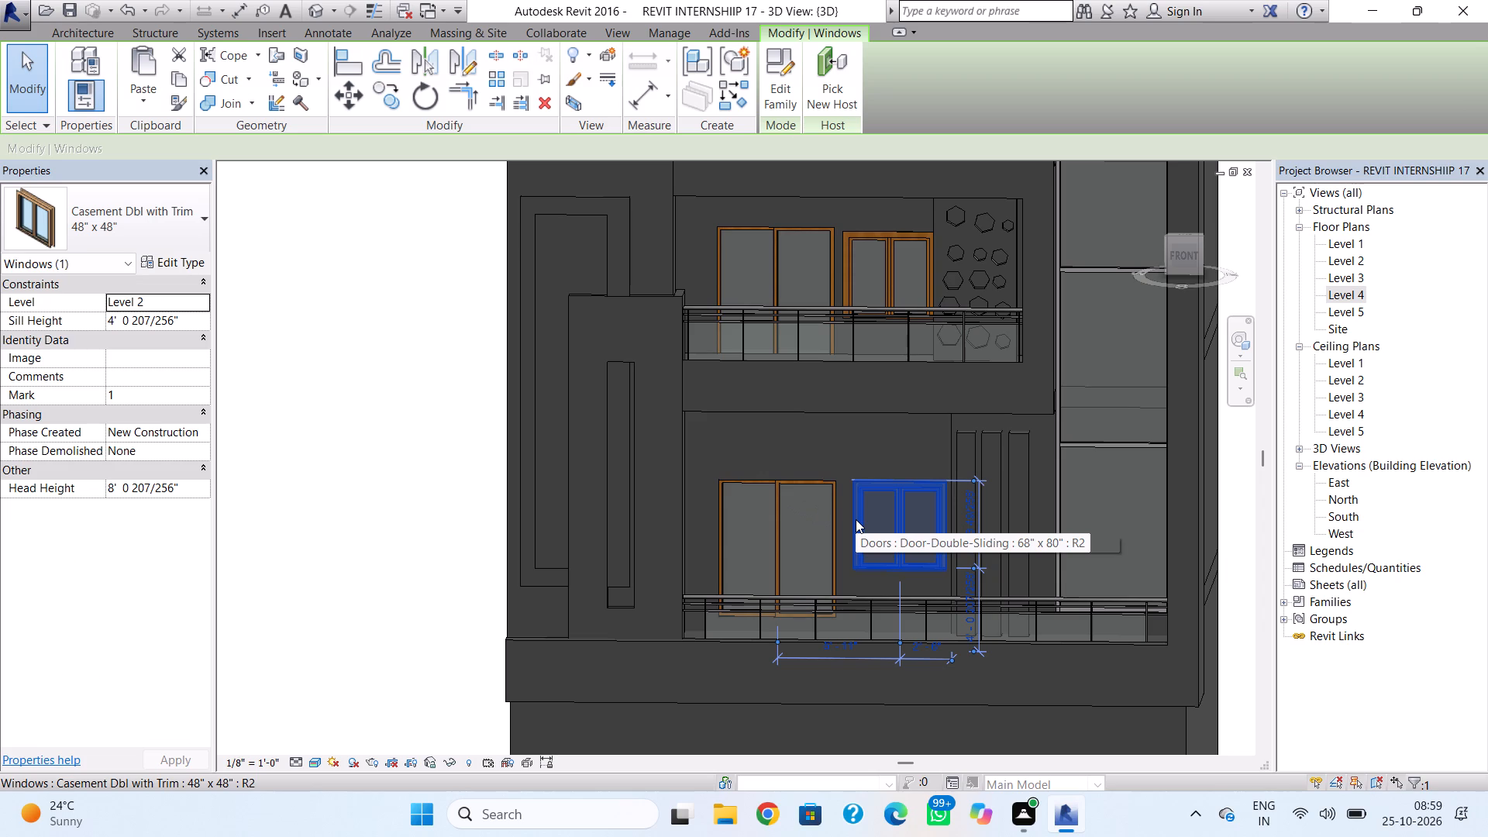
key(Left)
key(Left)
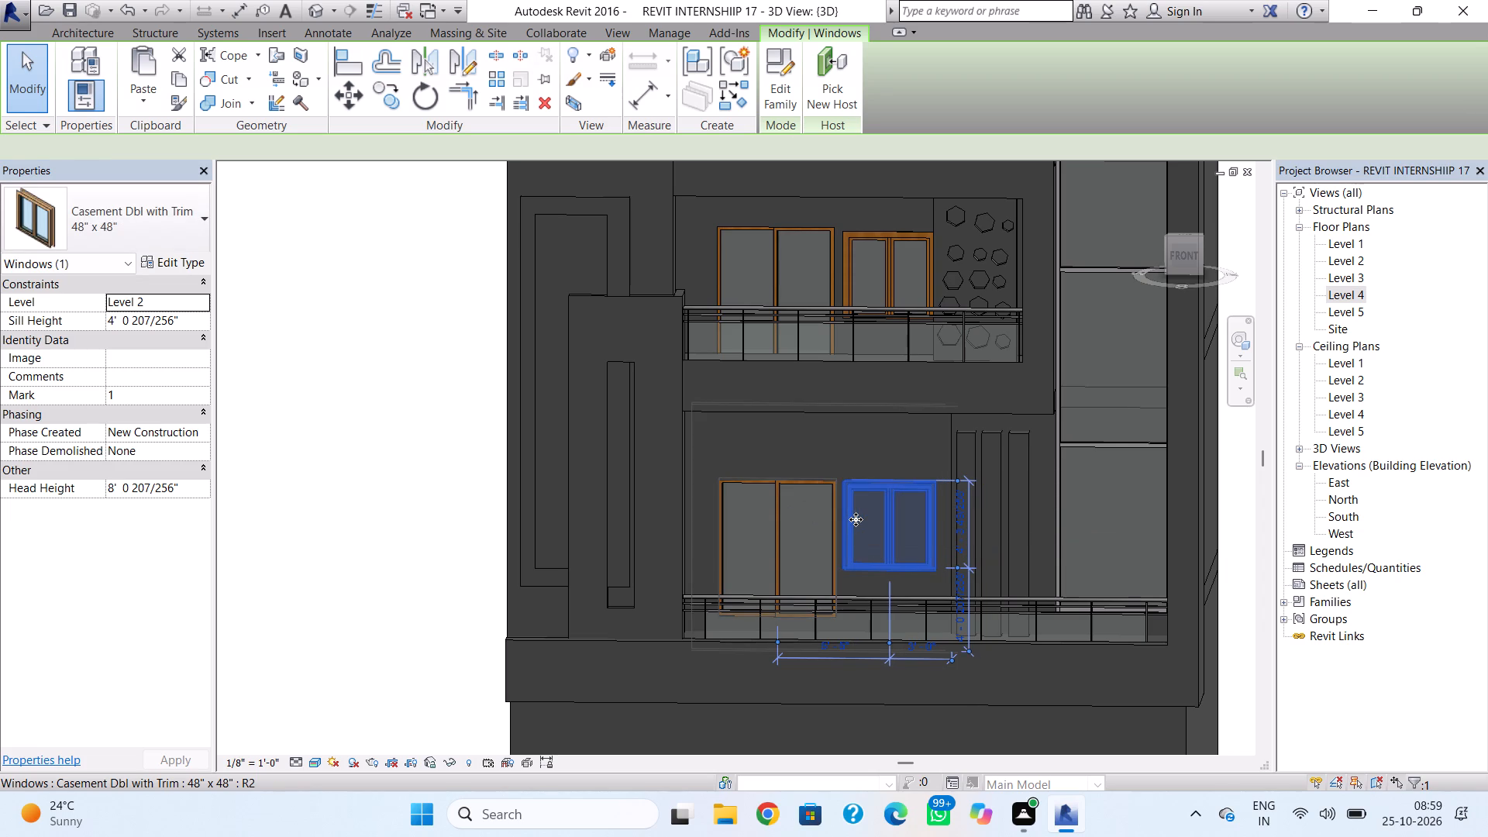
key(Right)
key(Escape)
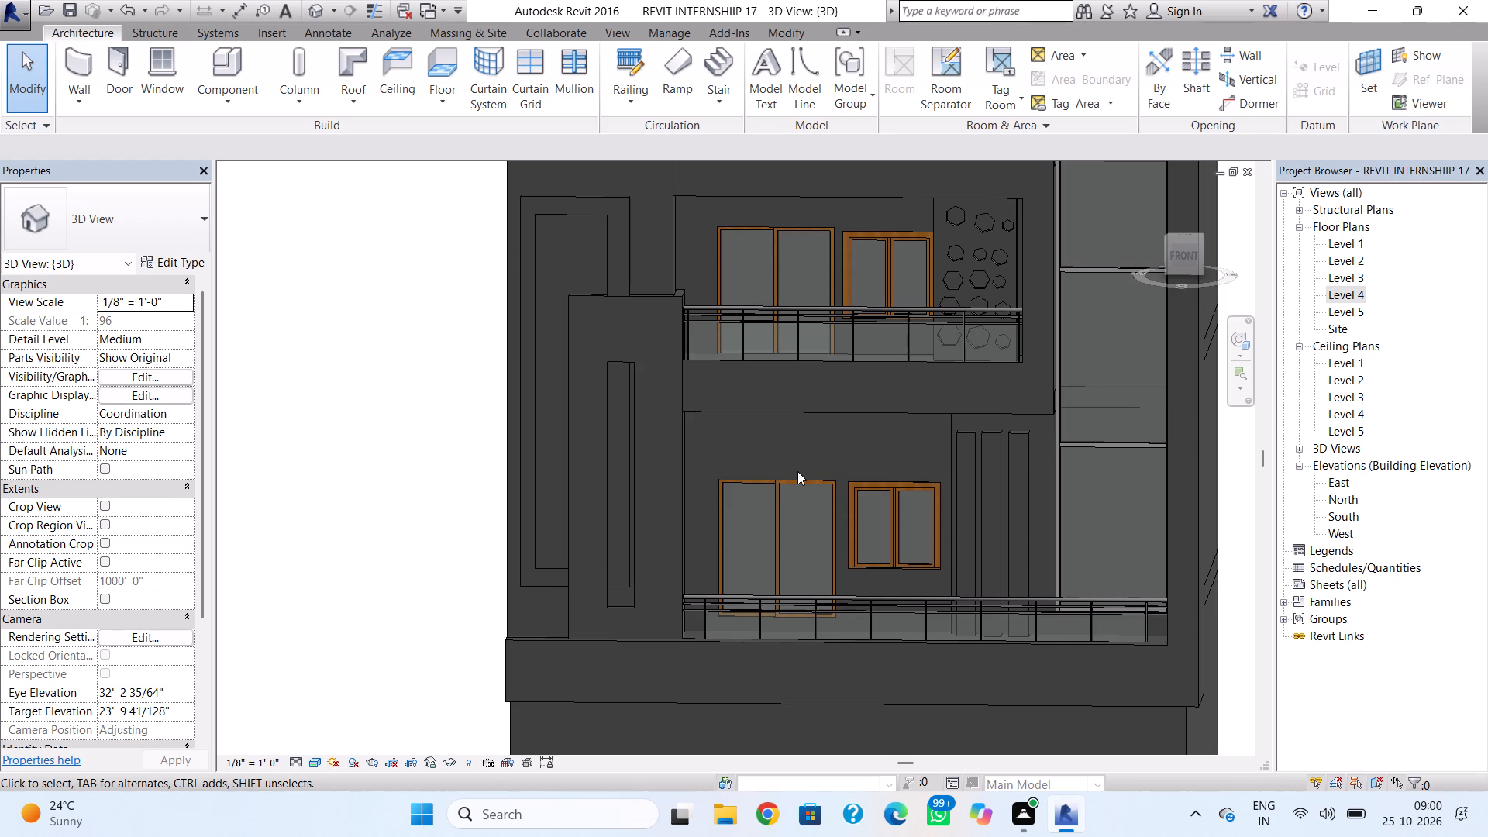
scroll(808, 494, down, 1)
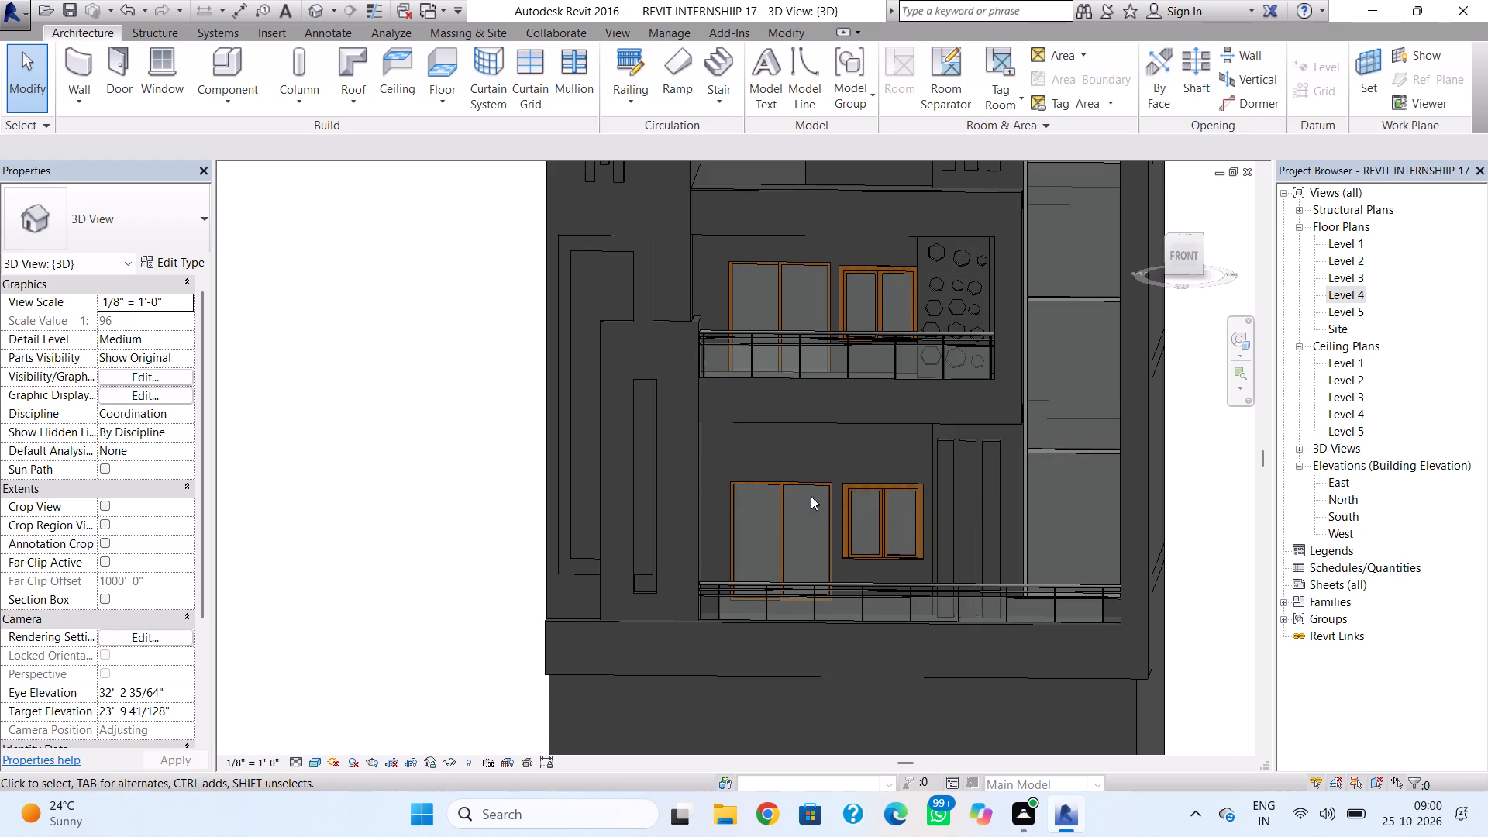
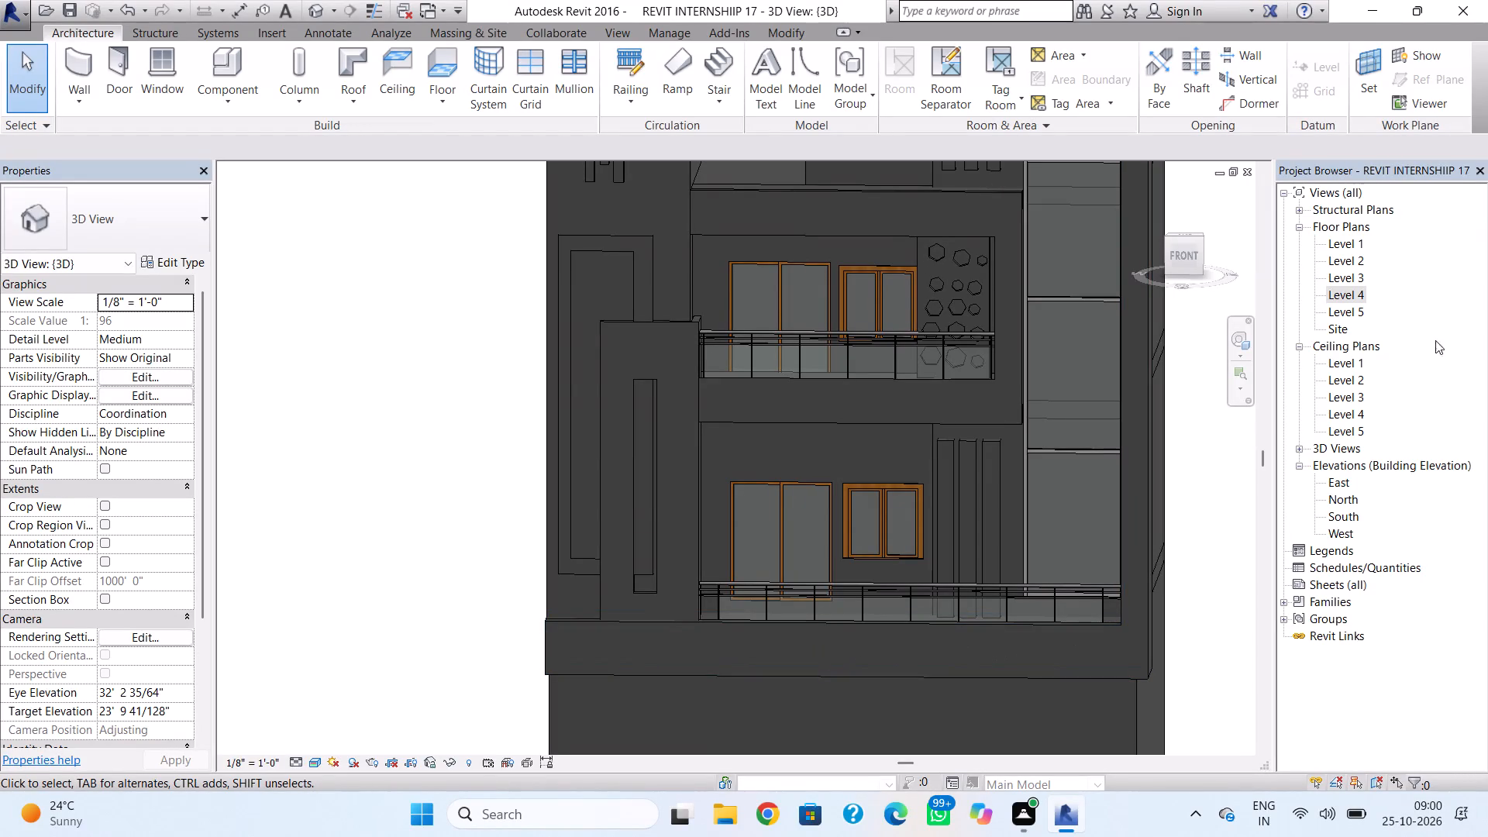
Open the profile of the Level 1 front wall below the balconies for editing.
click(1351, 247)
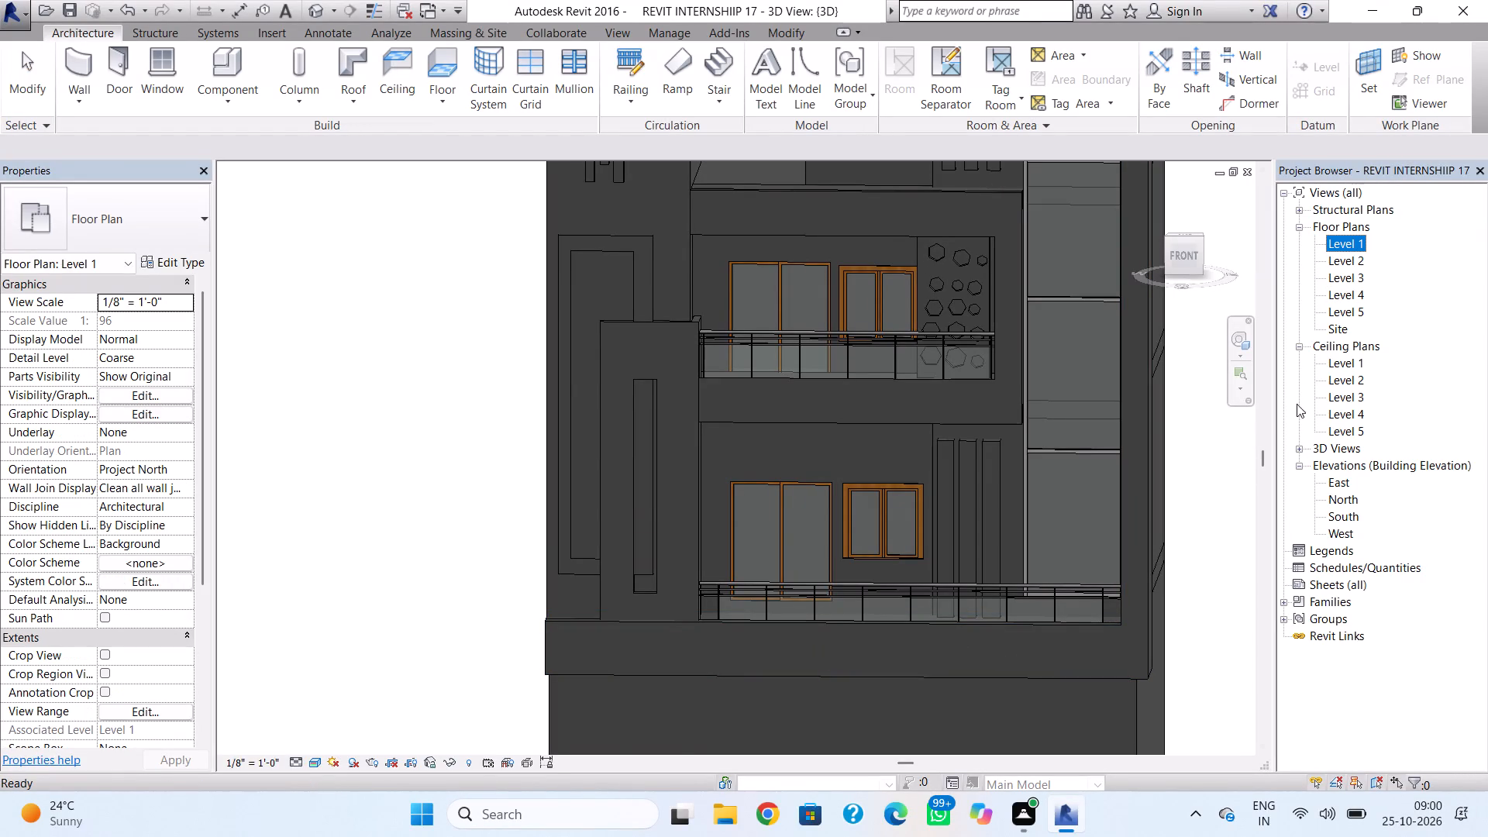
scroll(1090, 611, down, 3)
scroll(1090, 612, up, 1)
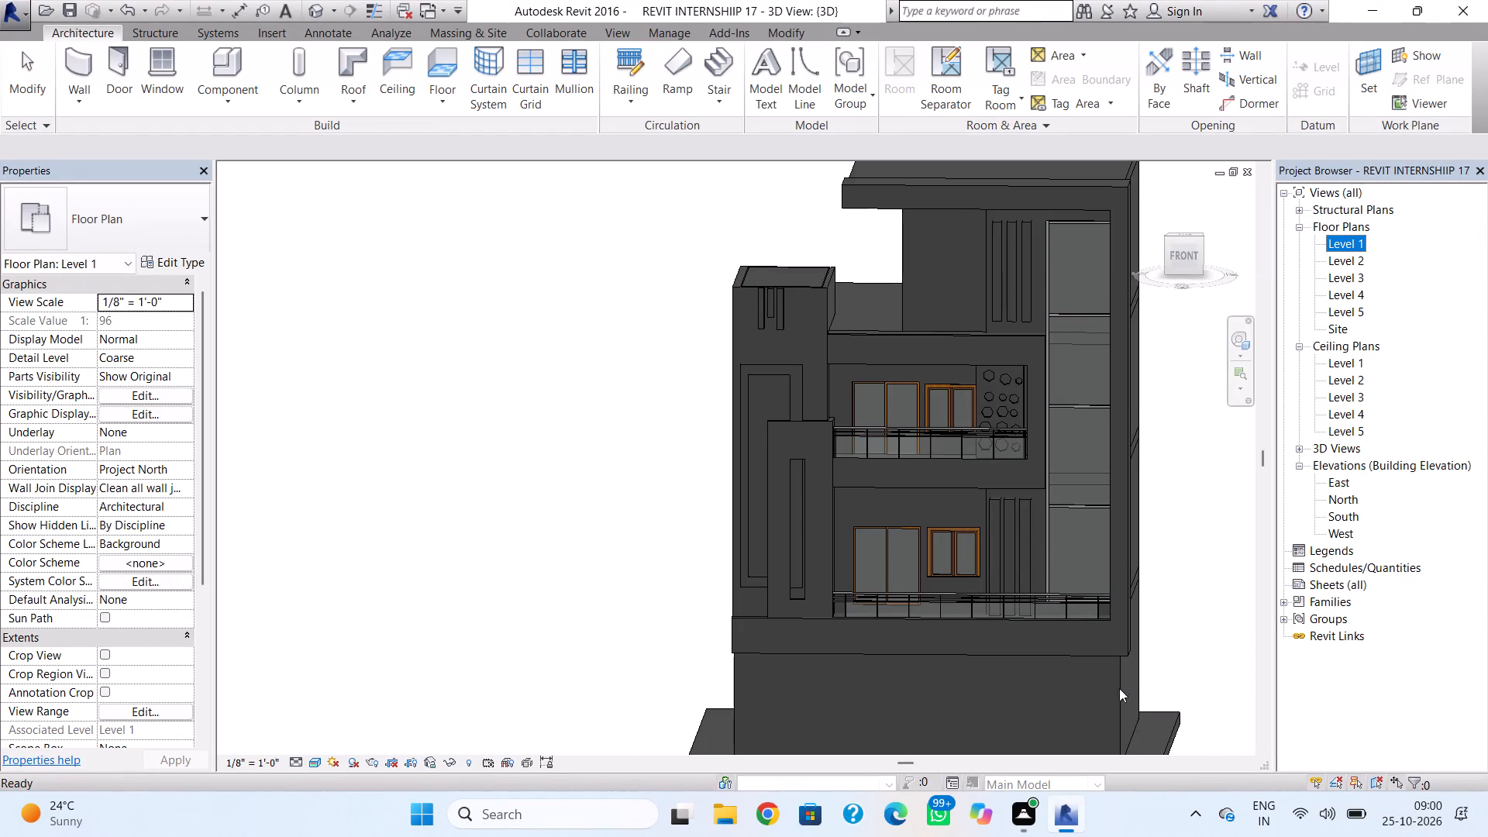
click(1122, 687)
click(1122, 687)
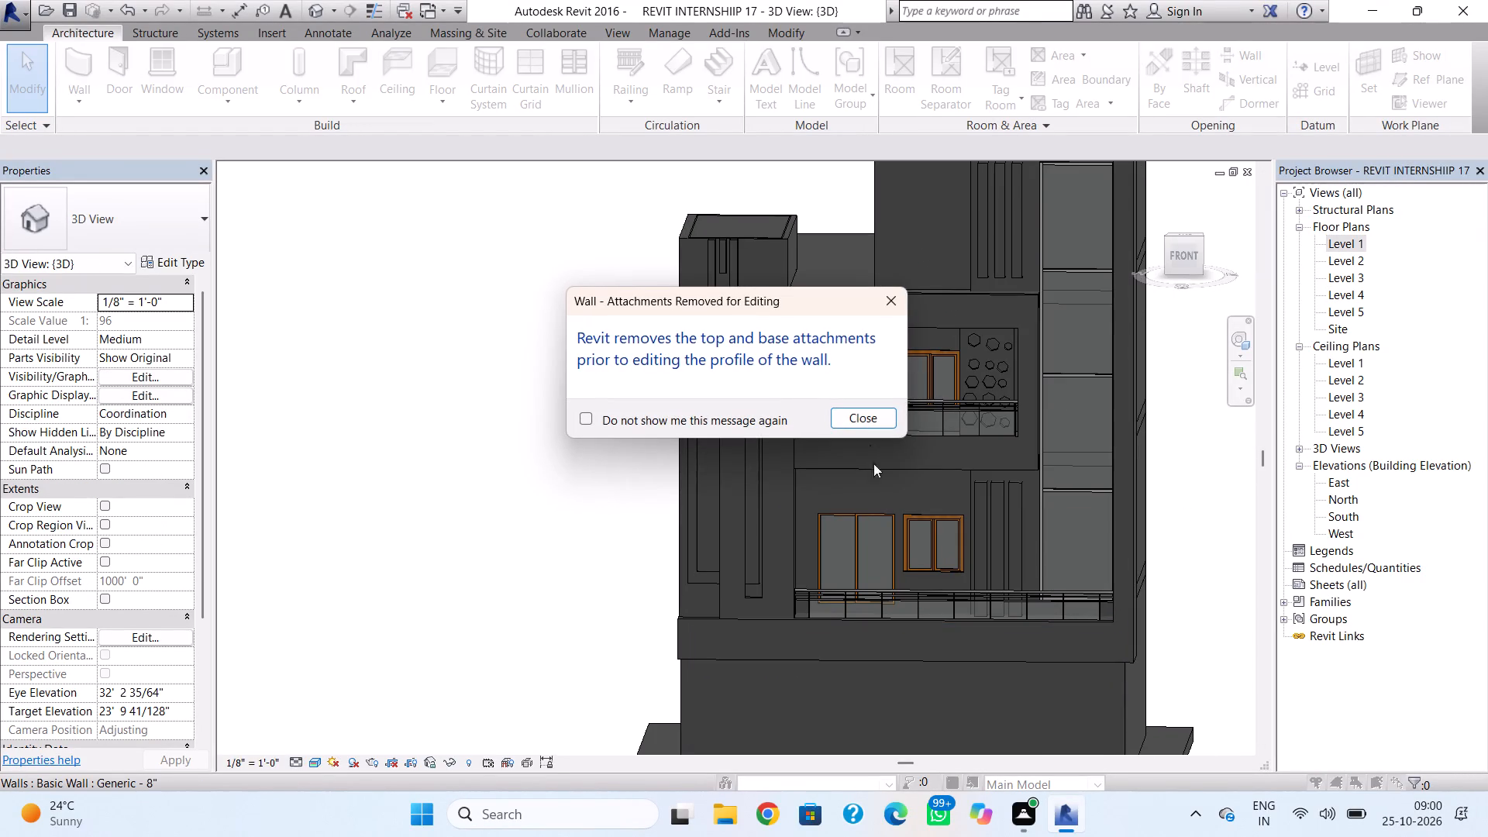
click(863, 410)
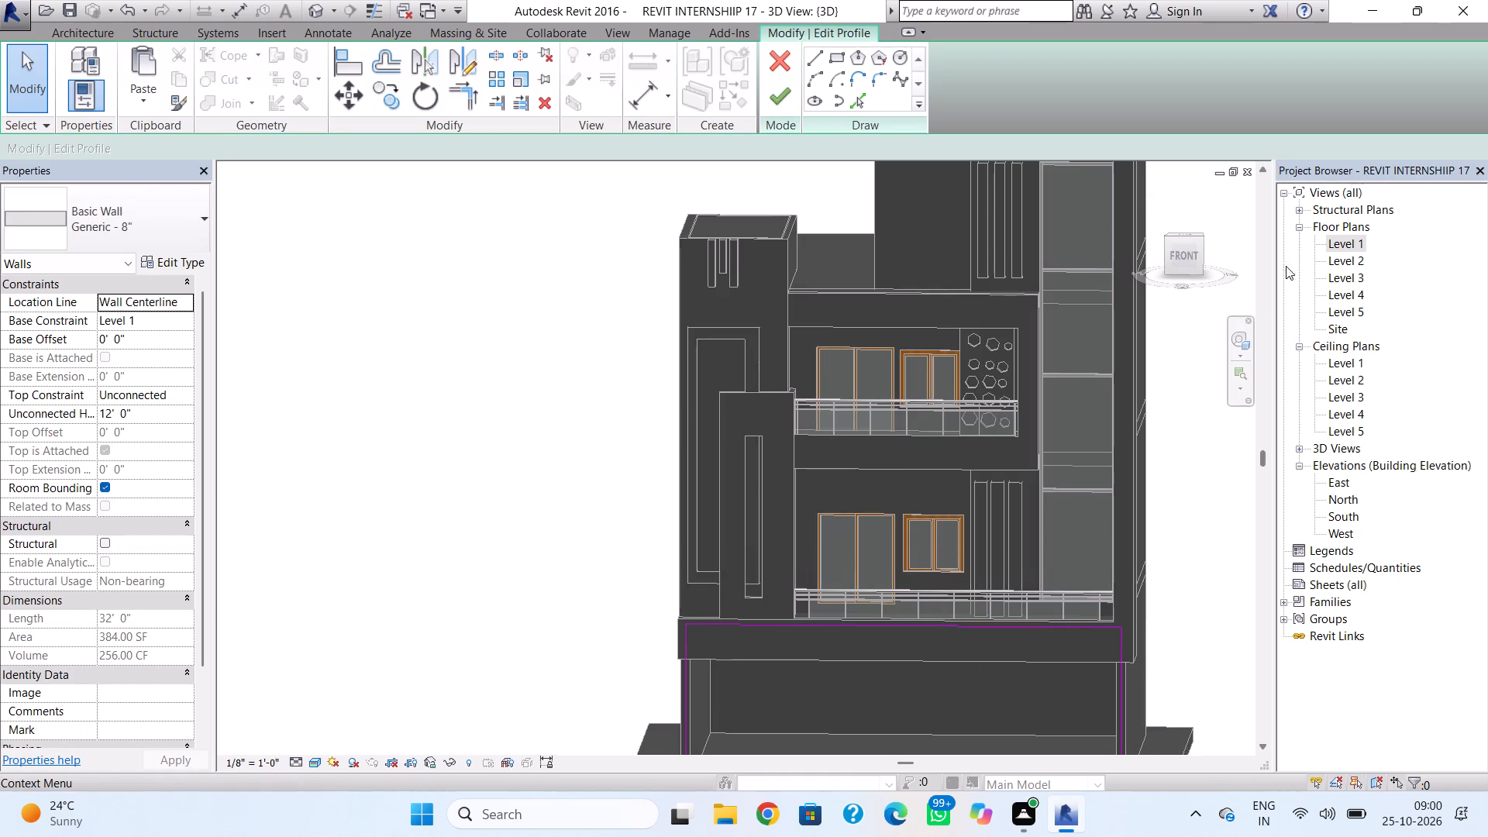
Sketch the sides and top of an opening about 17' wide and 10' high, rising from the wall's base near its left end.
click(1187, 255)
click(1187, 255)
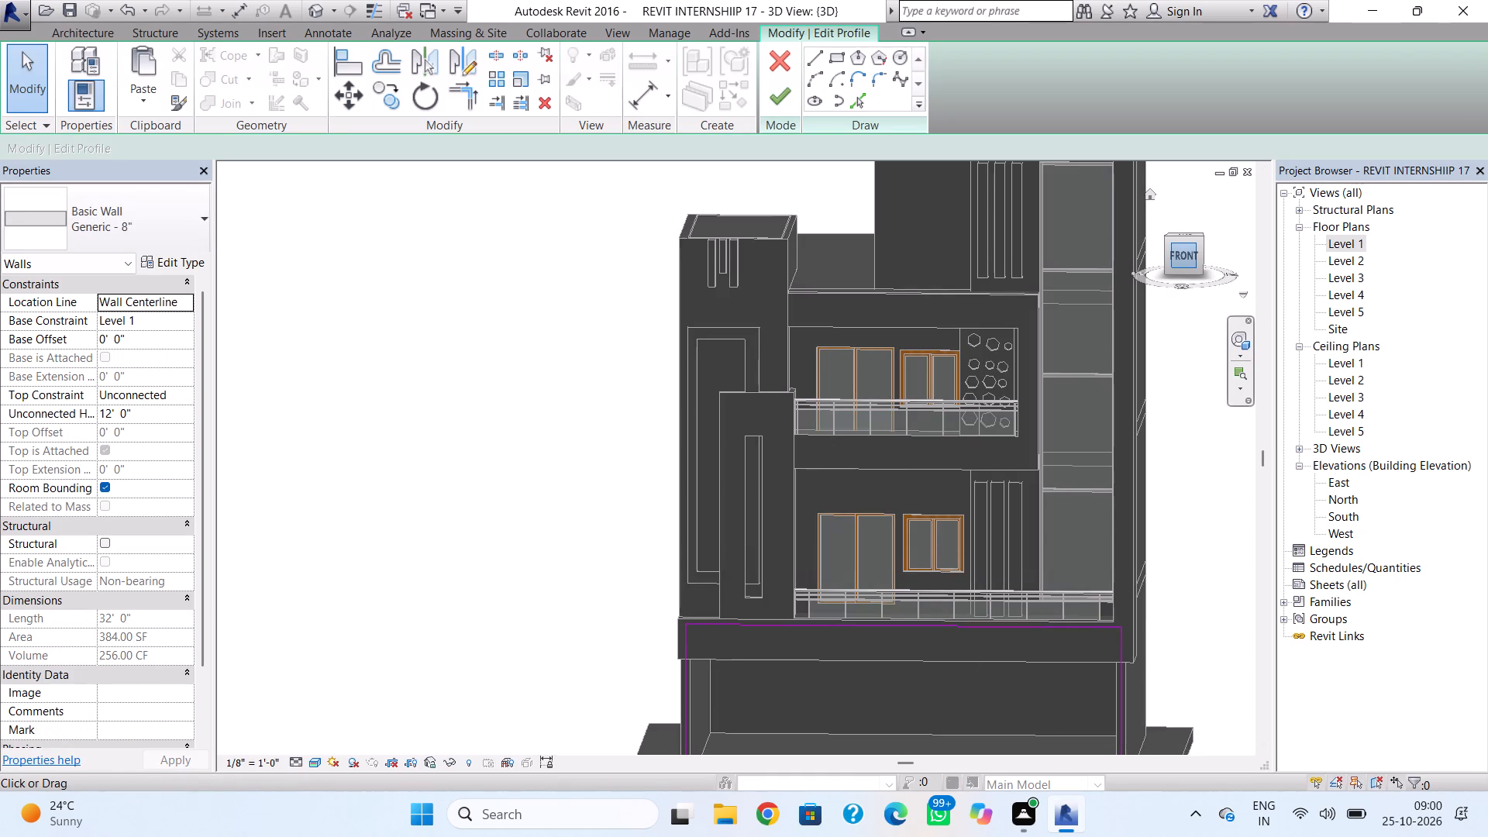
triple_click(1187, 255)
right_click(1195, 267)
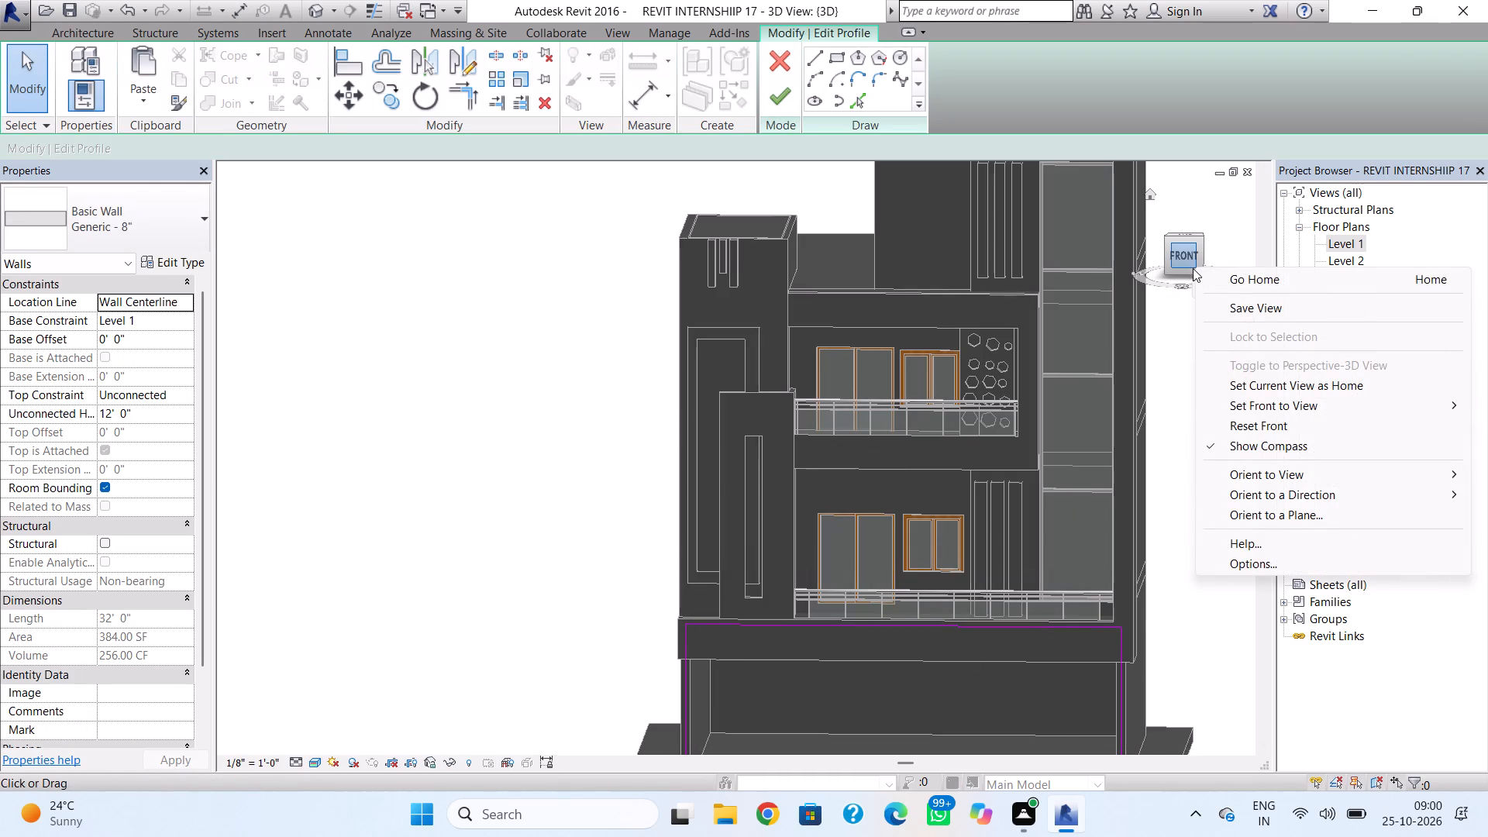
click(1223, 257)
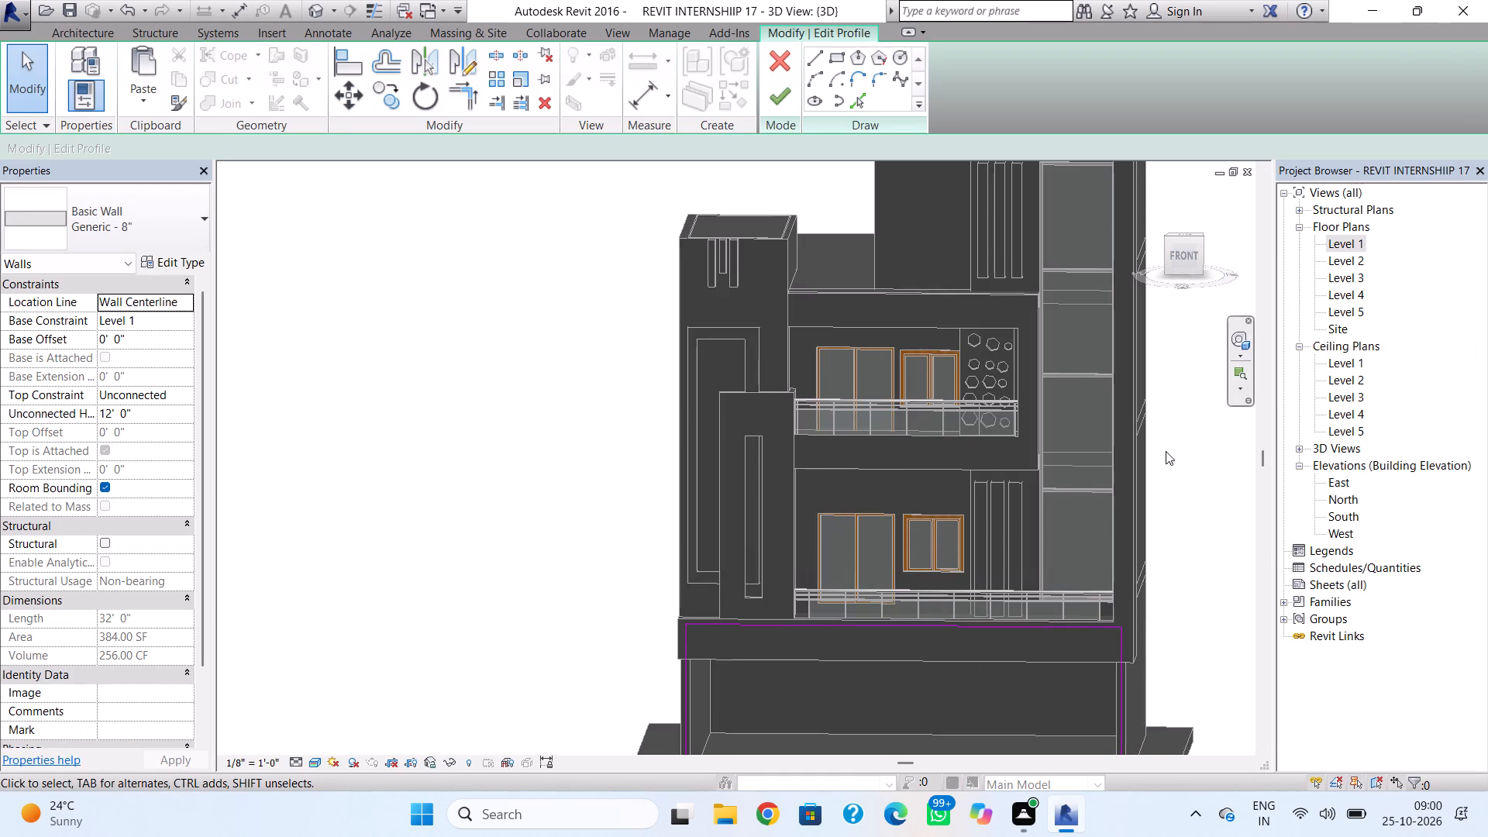
shift+right_drag(1018, 613, 1021, 593)
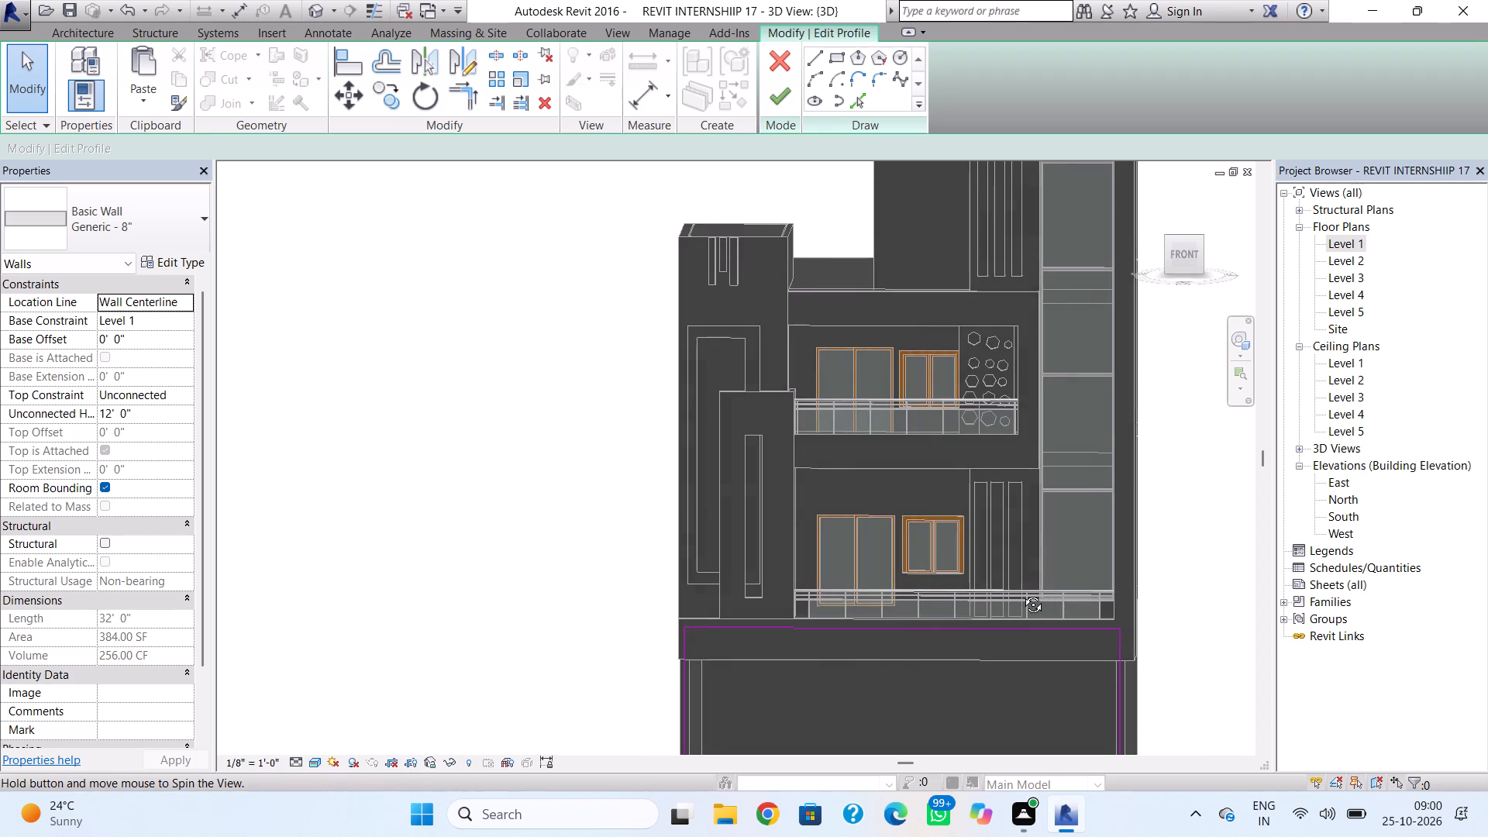
shift+right_drag(1021, 593, 1027, 555)
scroll(1027, 568, down, 2)
middle_drag(1032, 573, 1042, 501)
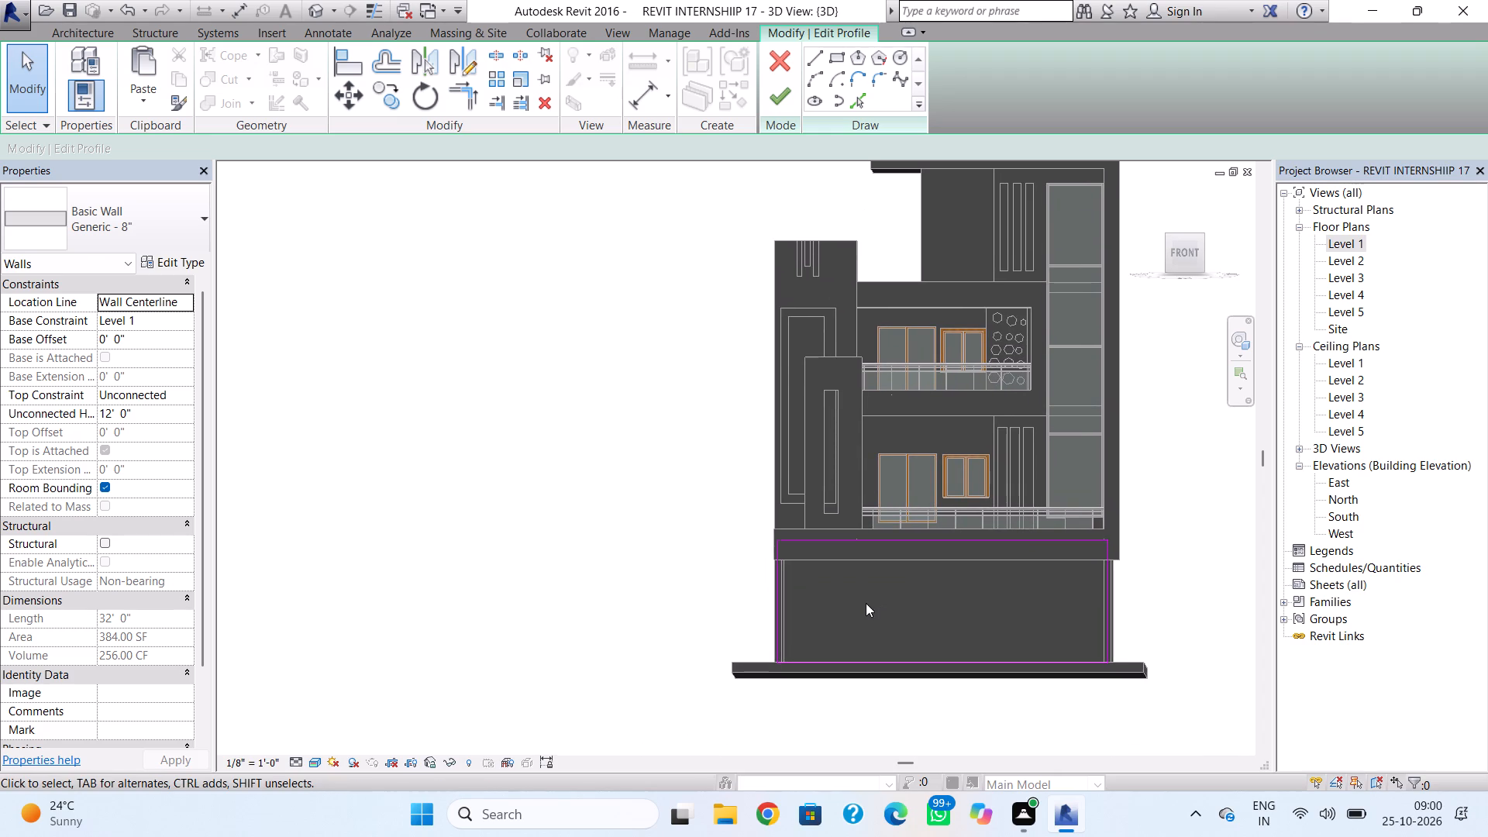
scroll(866, 603, up, 2)
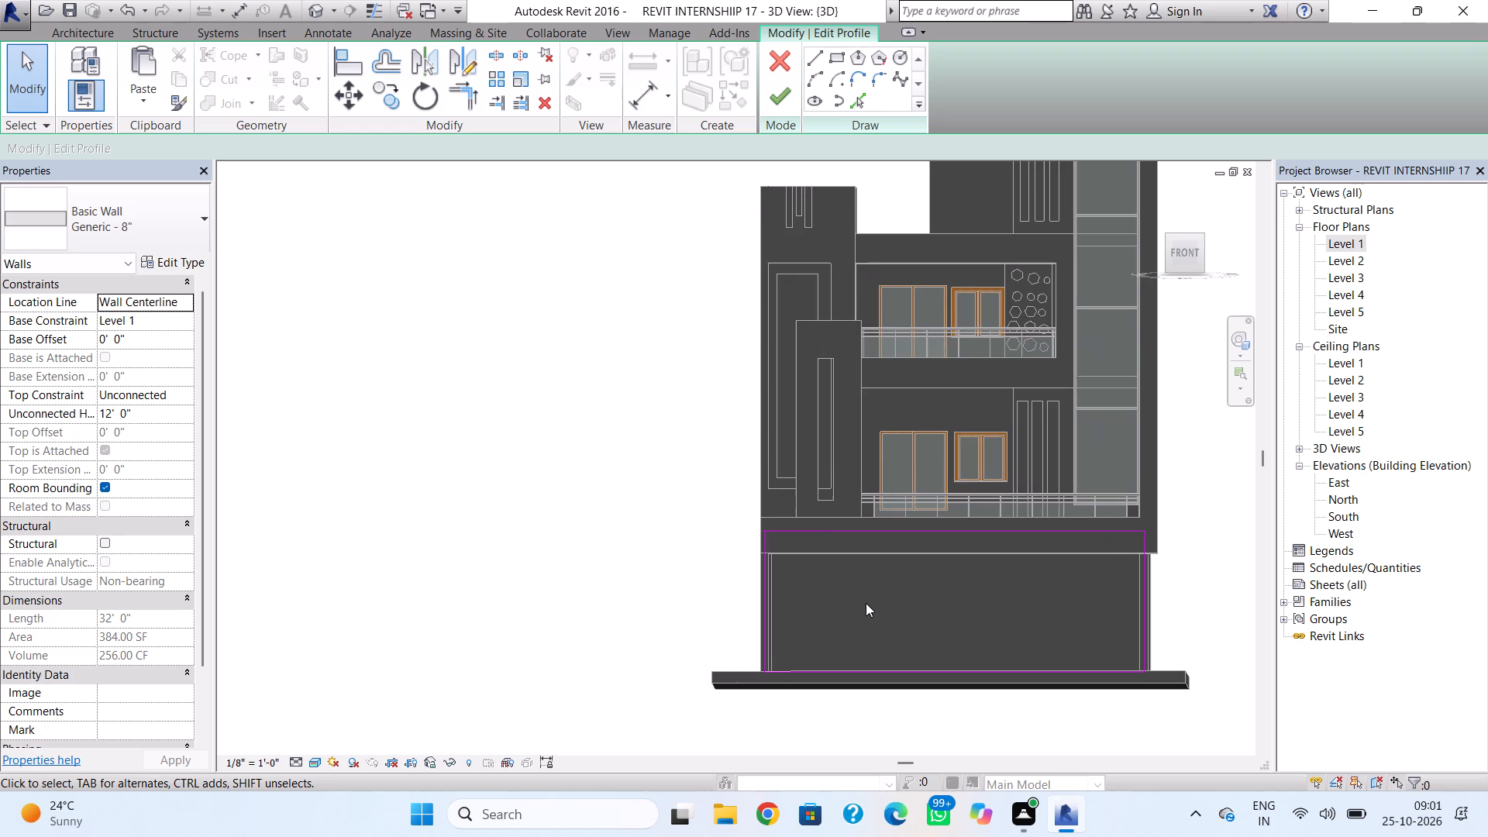
scroll(866, 603, up, 1)
middle_drag(867, 601, 866, 570)
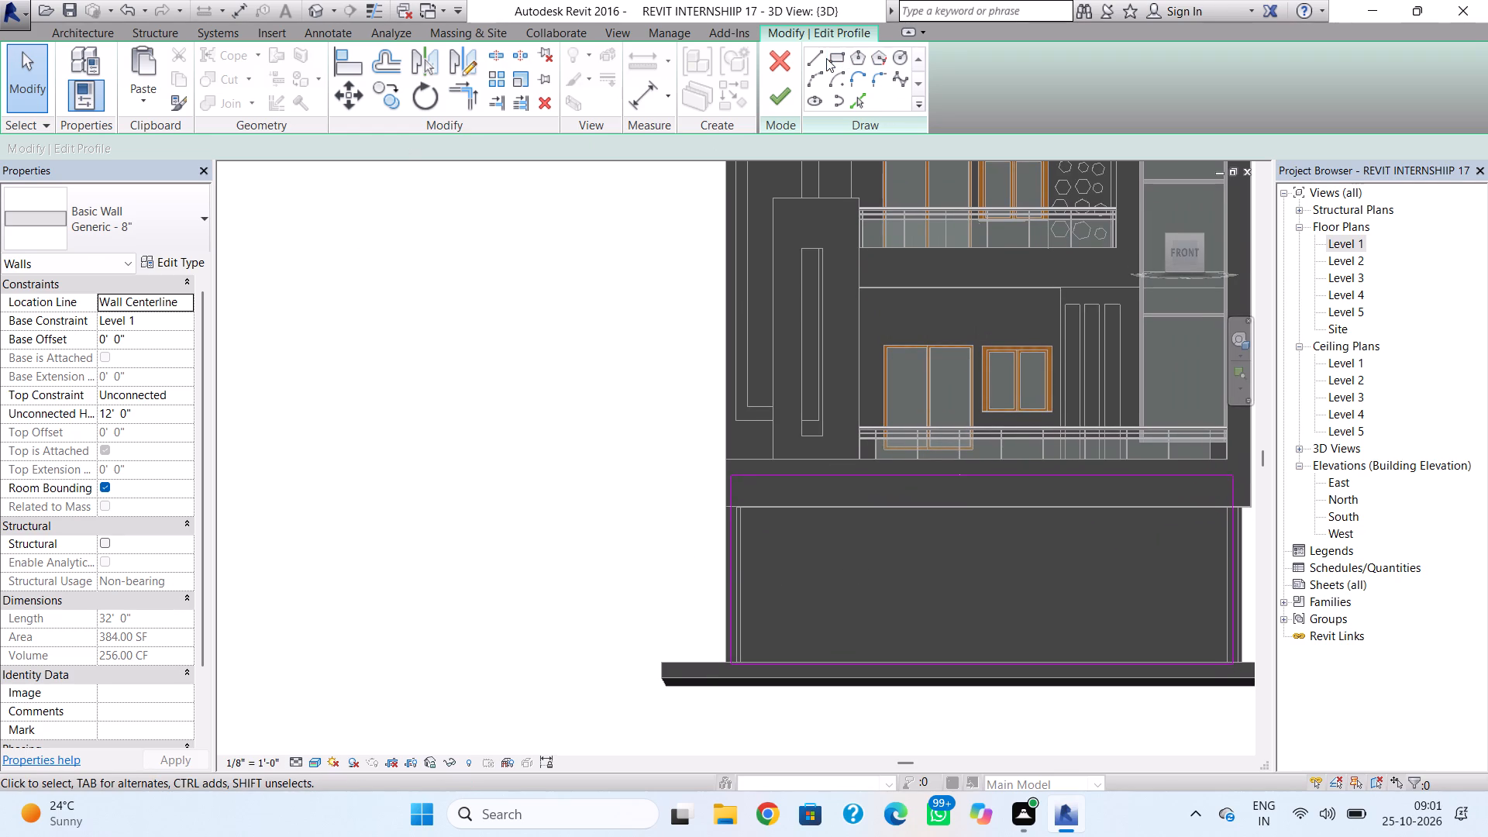
click(807, 60)
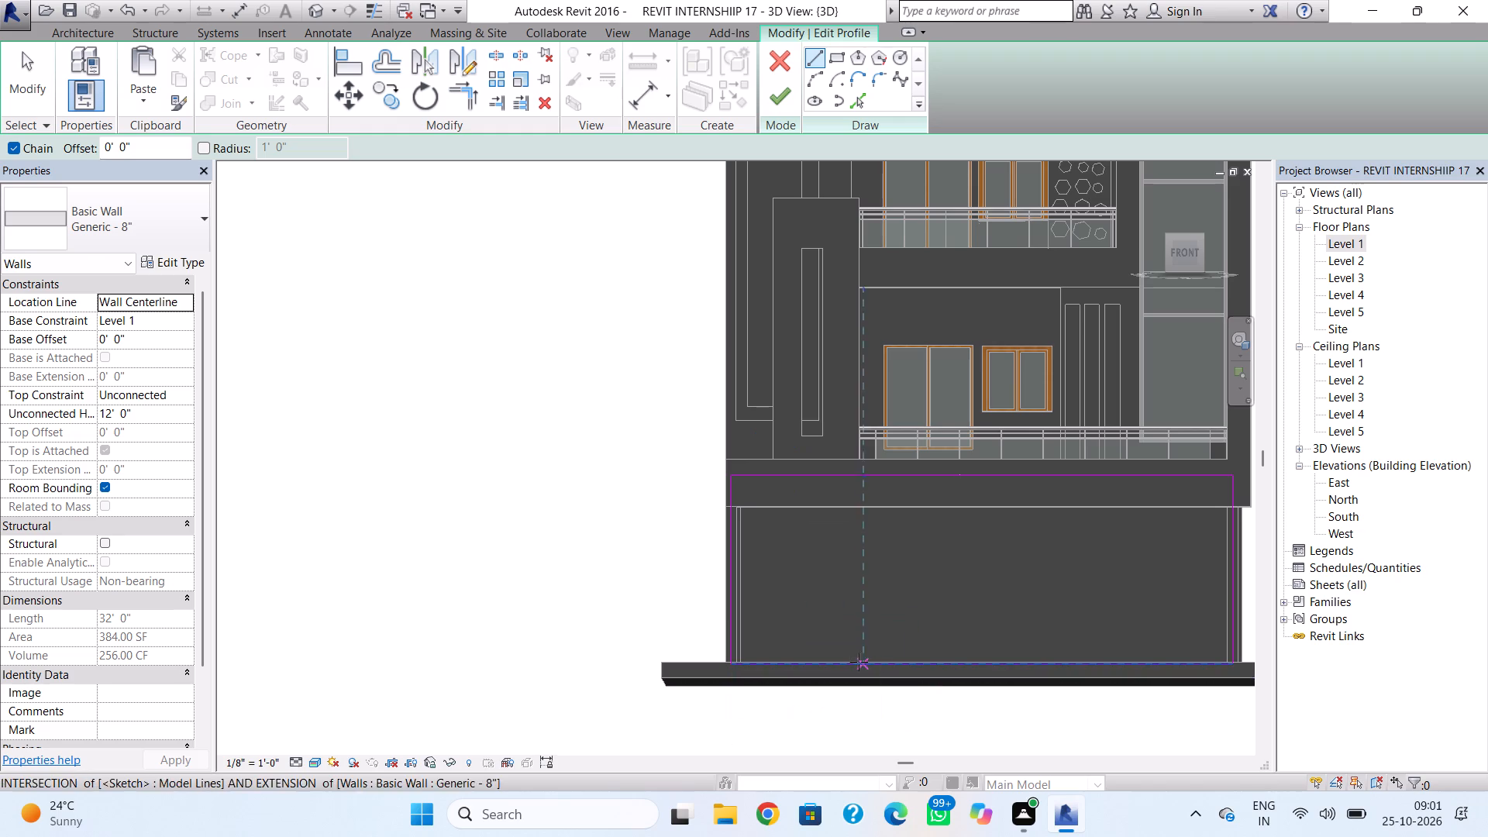
click(766, 663)
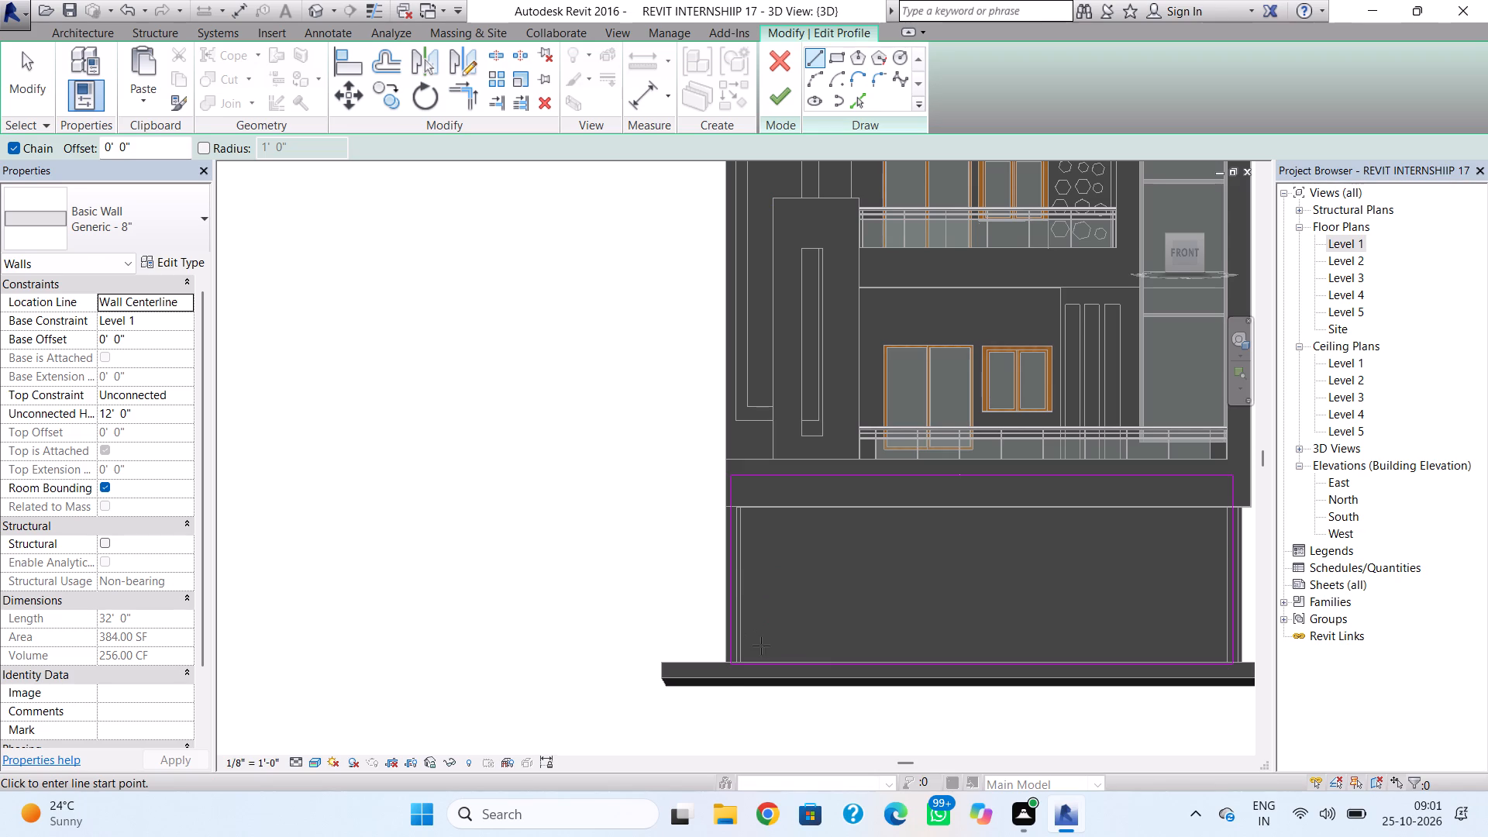
click(763, 659)
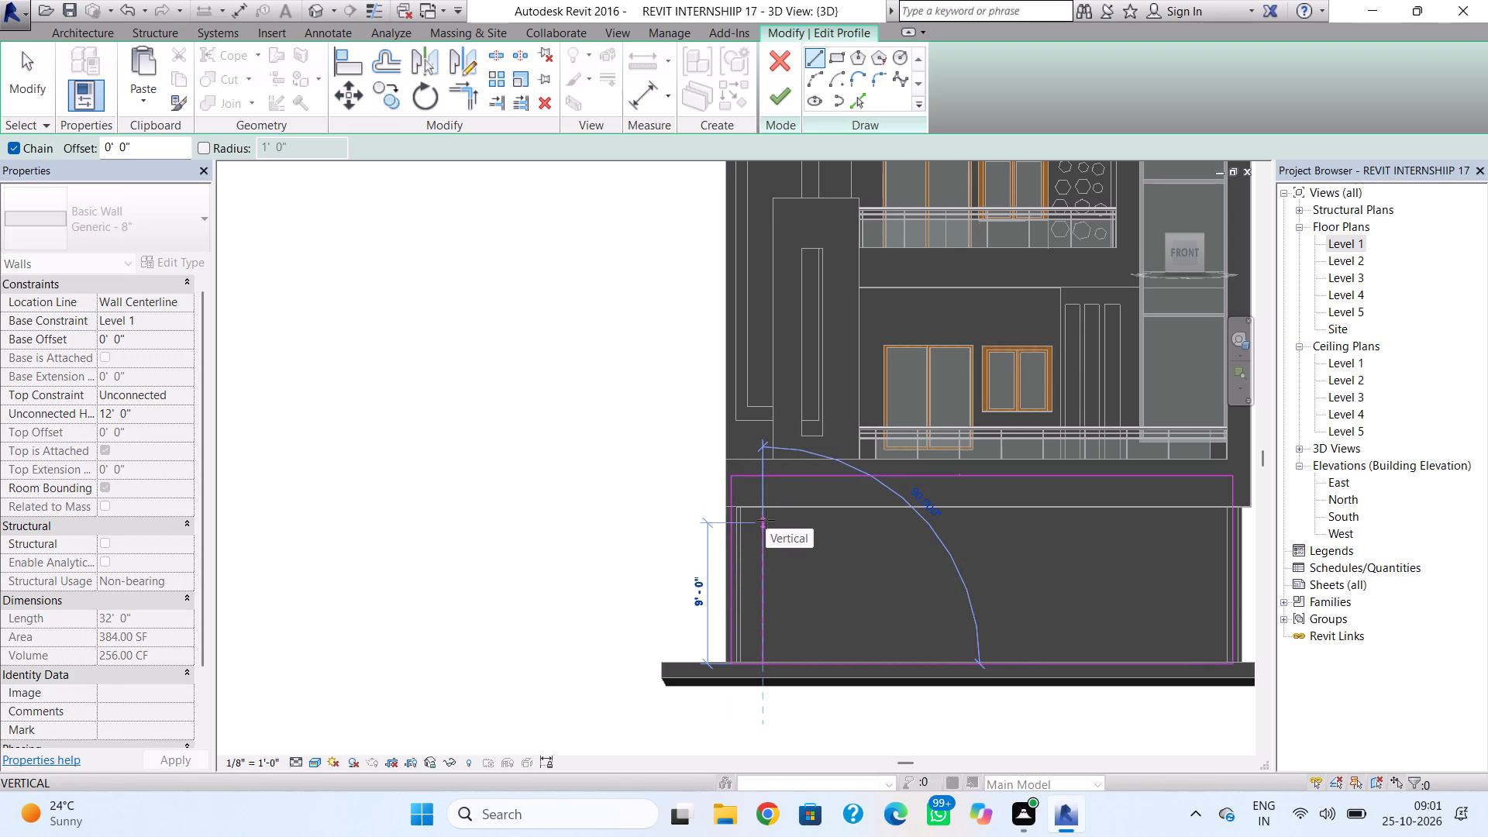
click(766, 511)
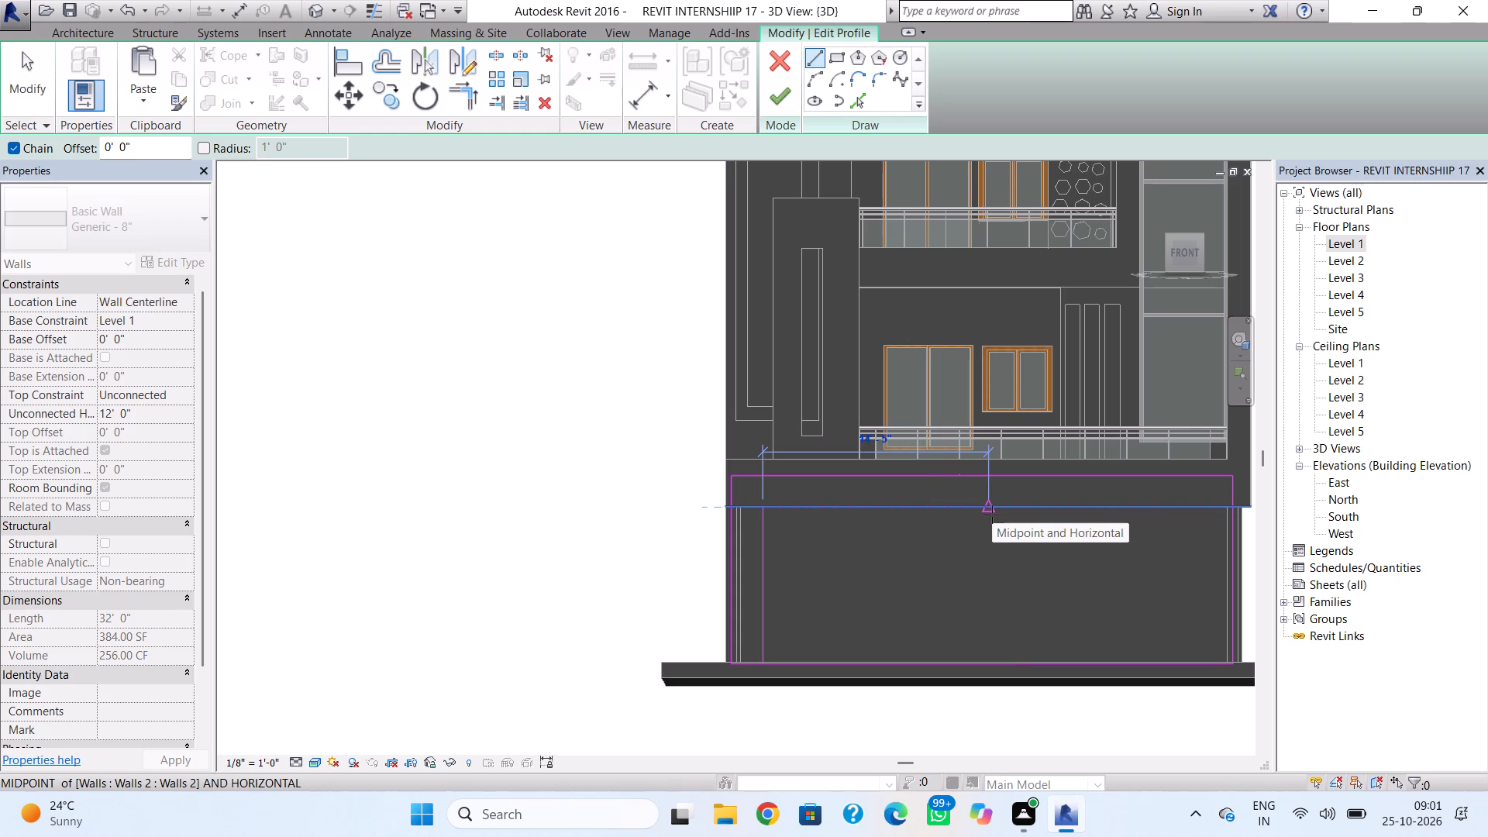
click(1032, 515)
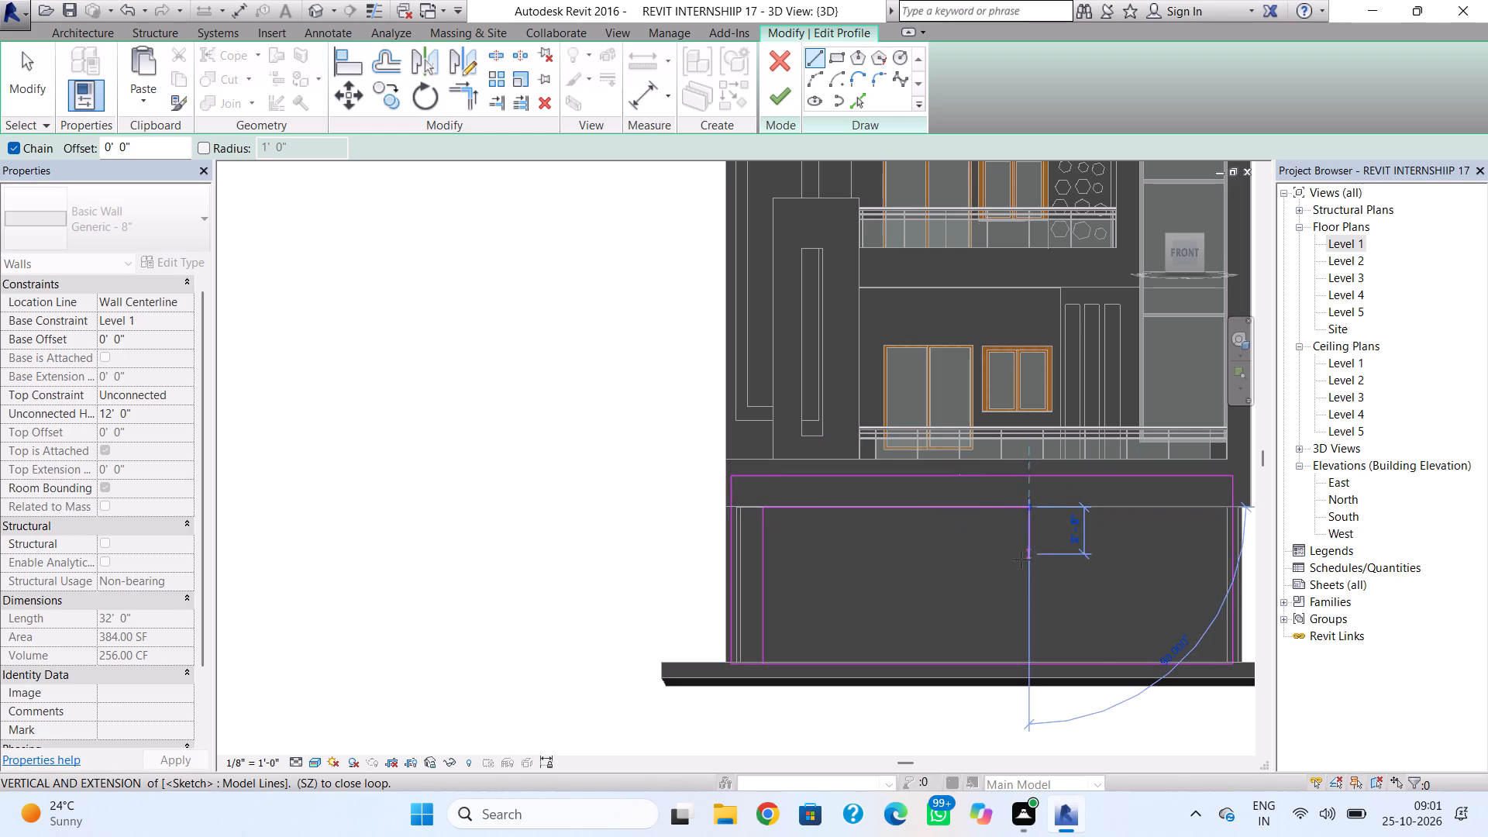
click(1032, 660)
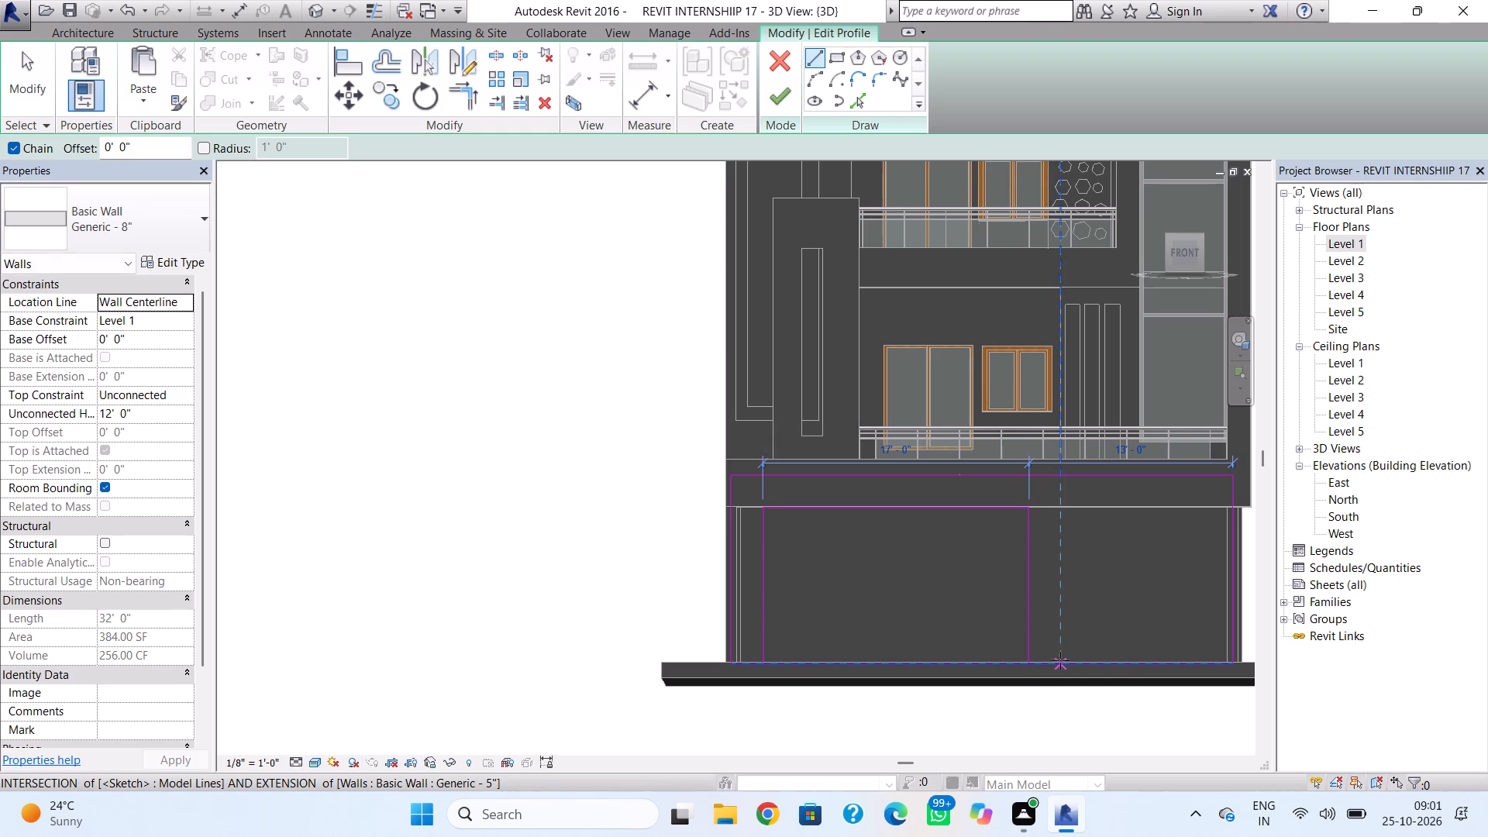
Sketch a second three-sided opening about 10' wide and 10' high towards the wall's right end, leaving a narrow pier between the openings.
click(1060, 660)
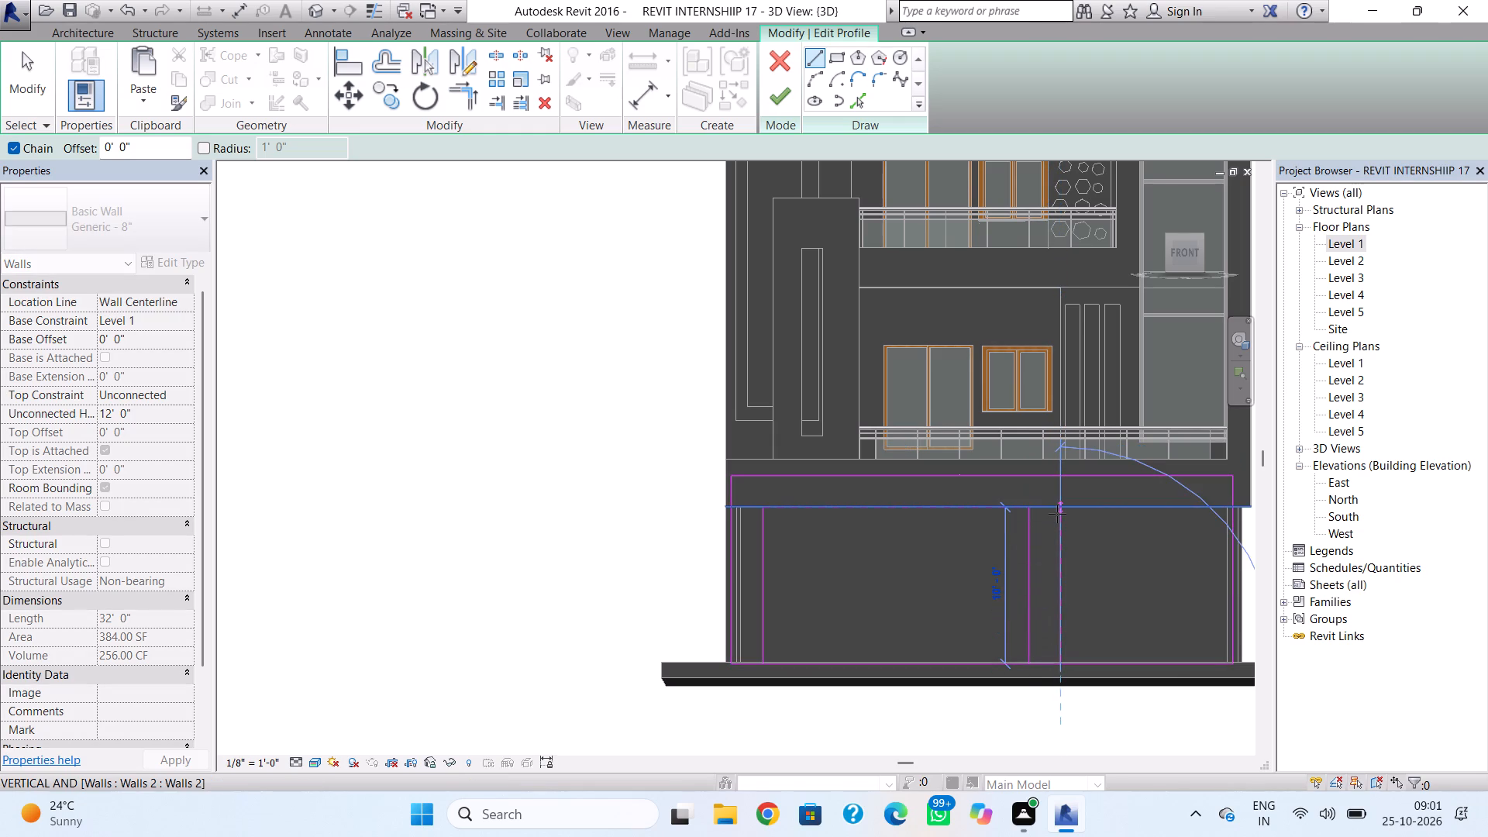
click(1057, 514)
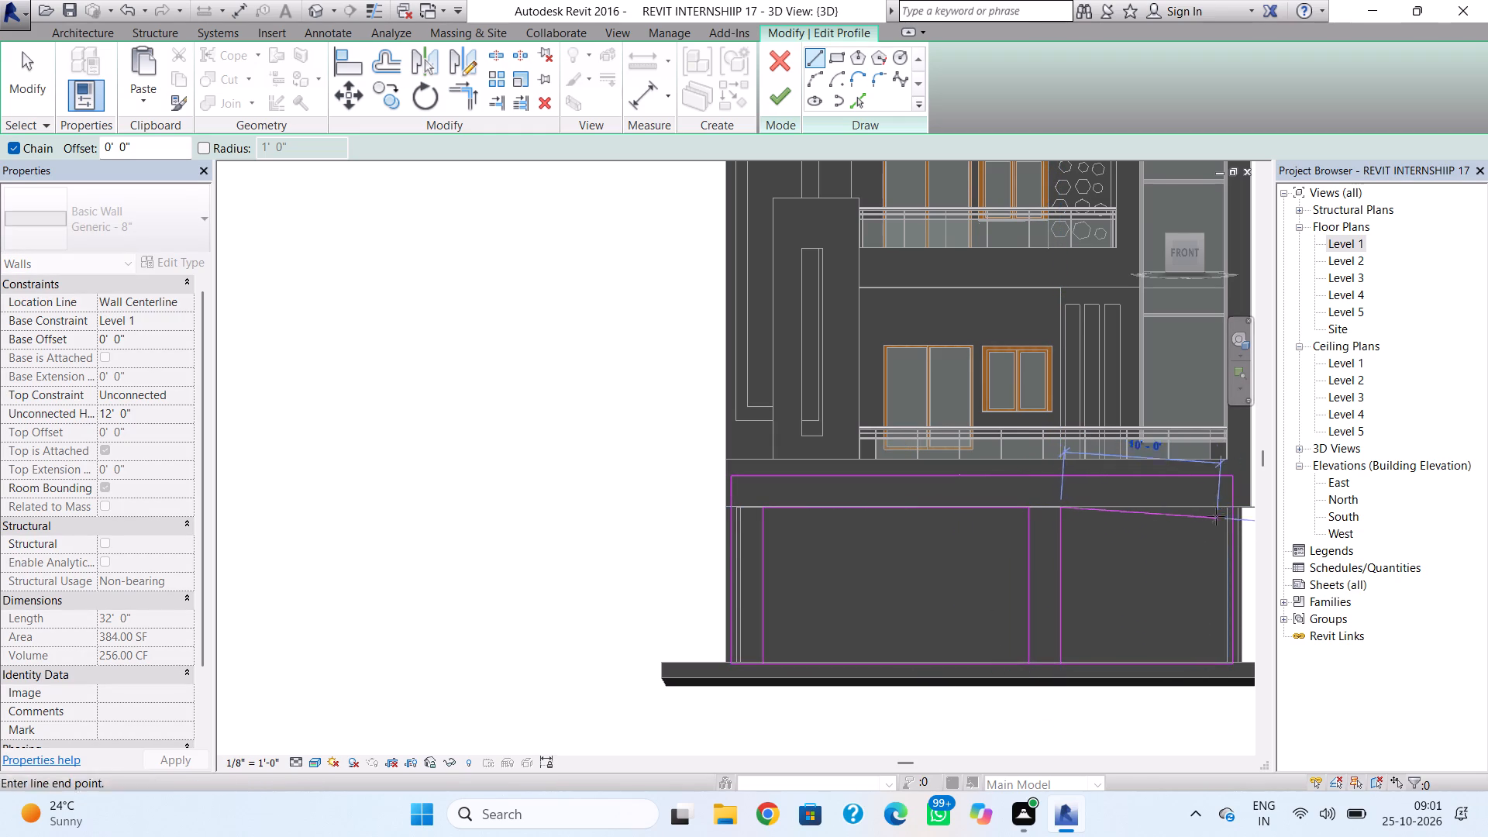
click(1214, 511)
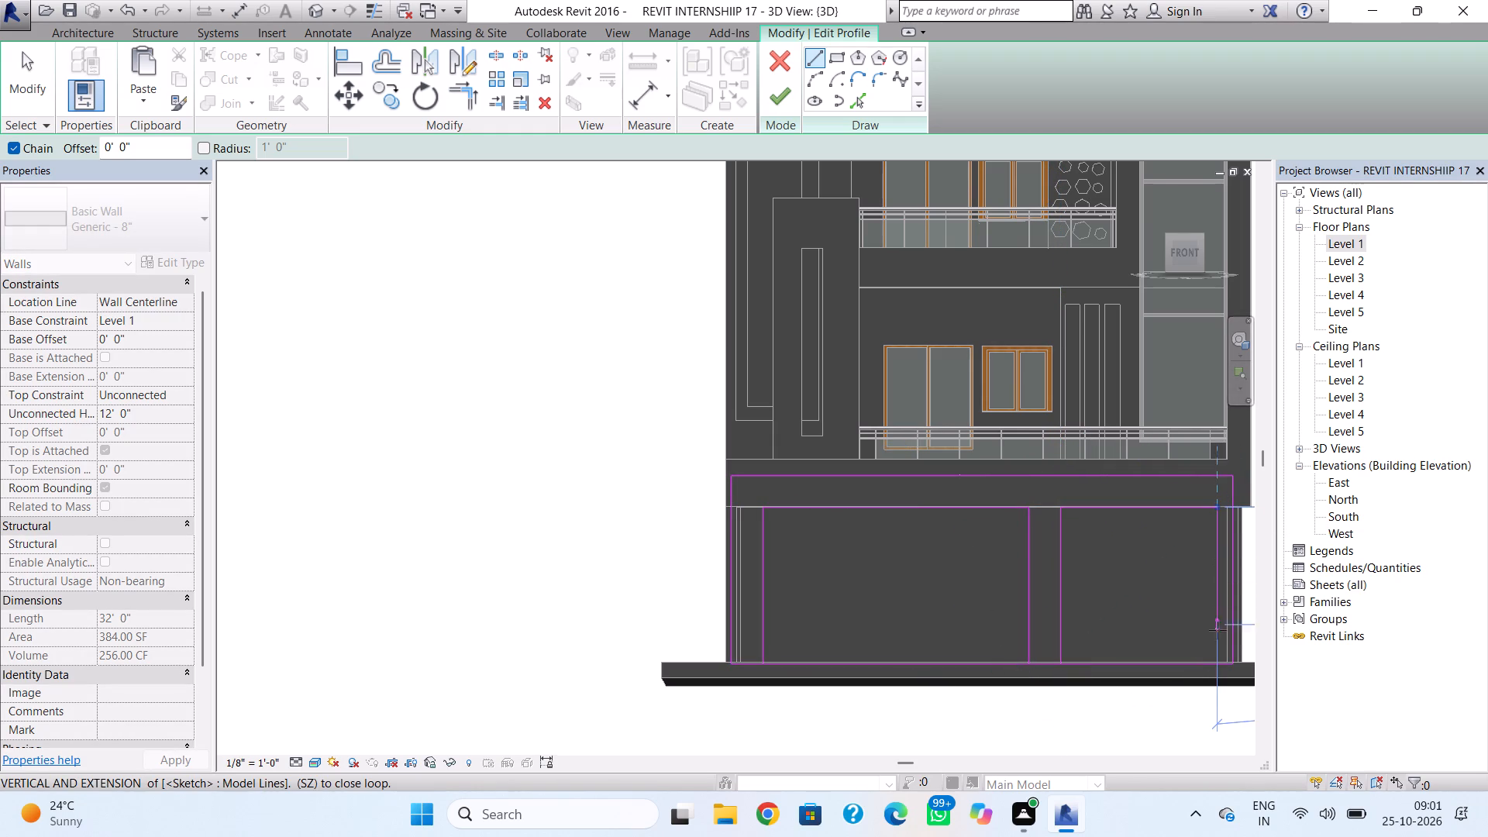
scroll(1223, 657, up, 4)
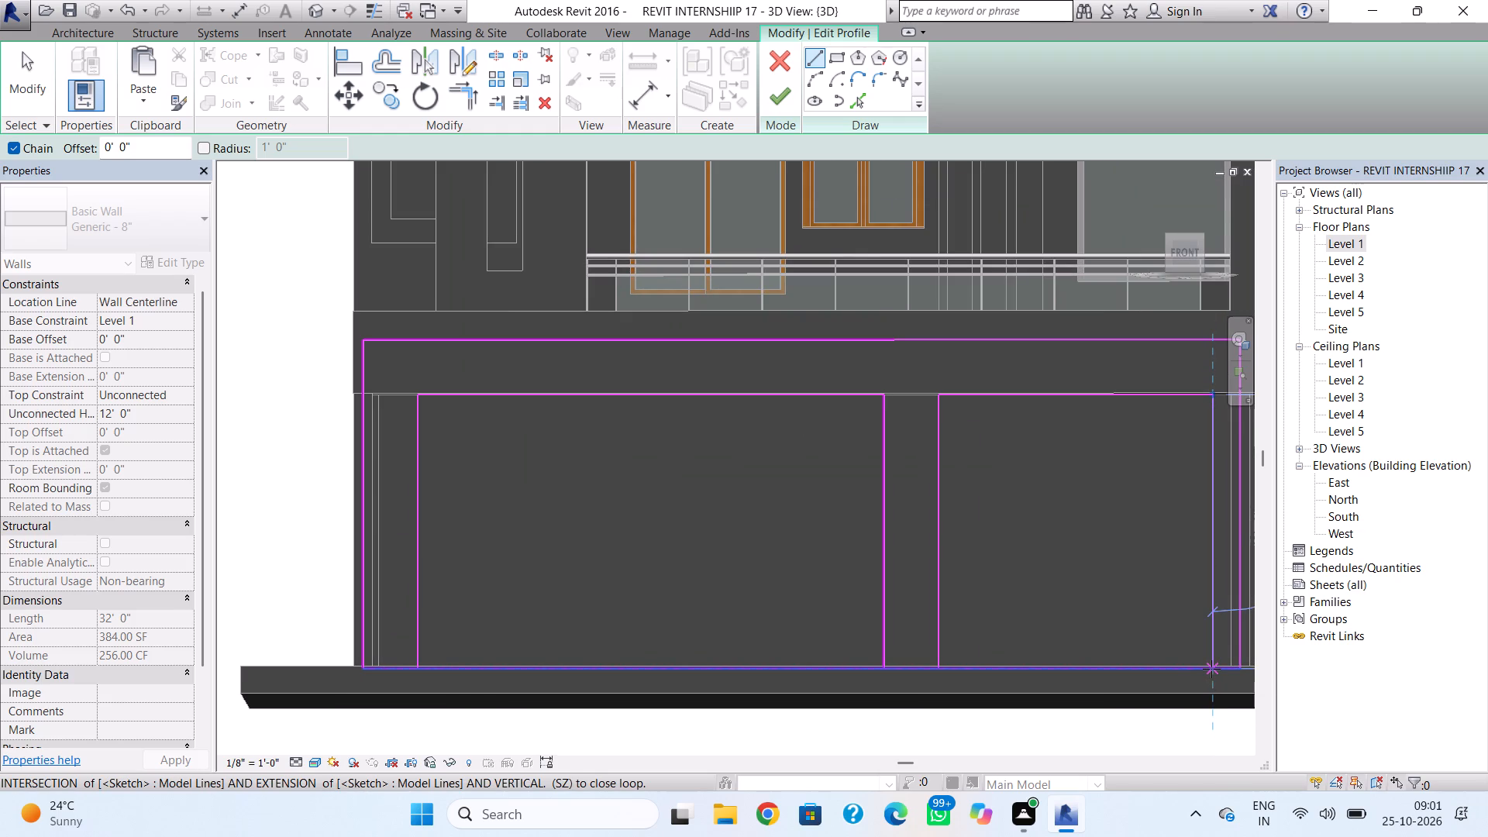
click(1211, 669)
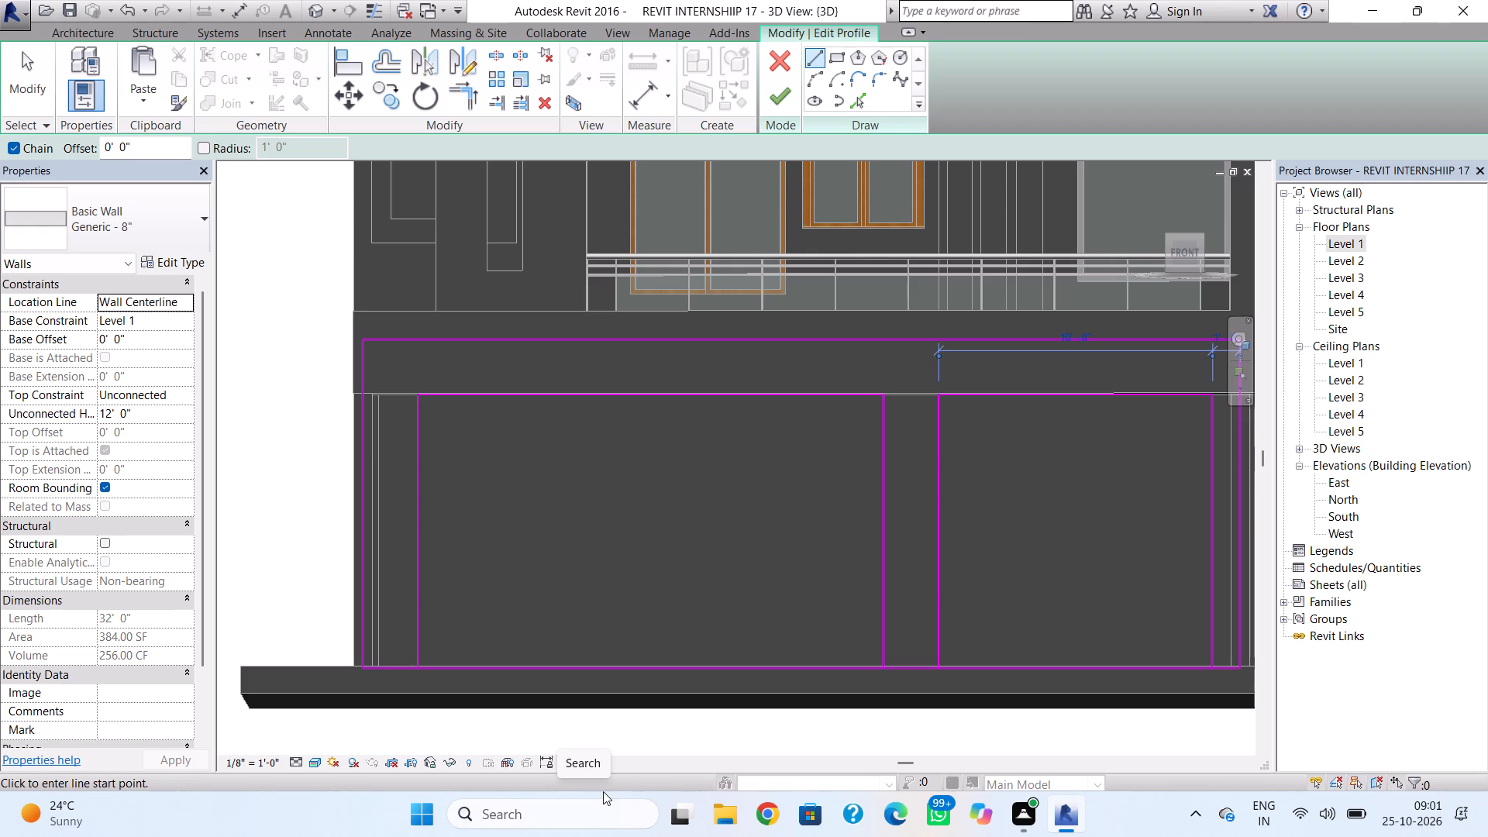
key(Escape)
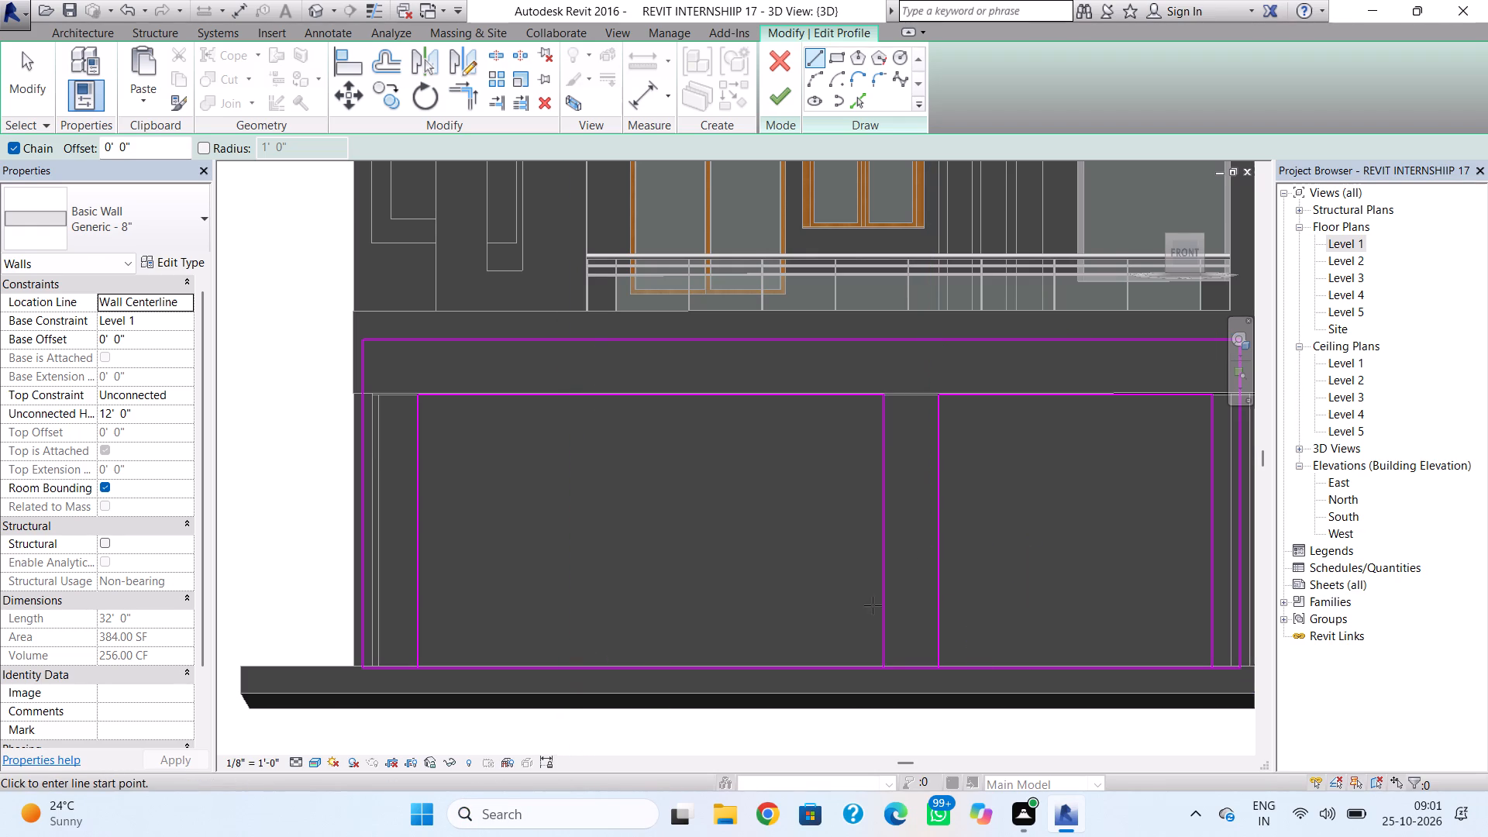
key(Escape)
Delete the full-length base line of the wall profile.
click(740, 667)
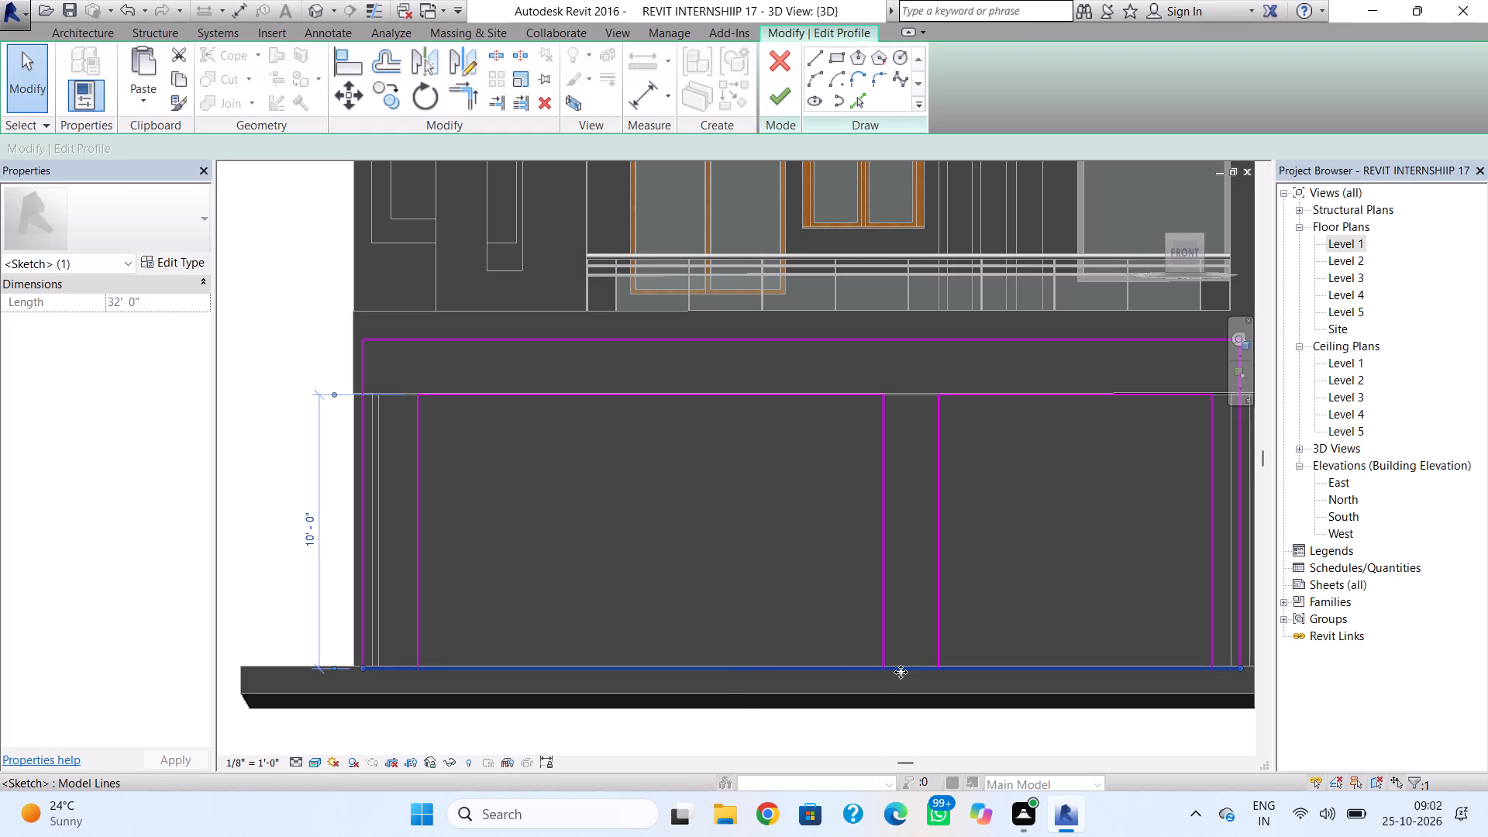
key(Delete)
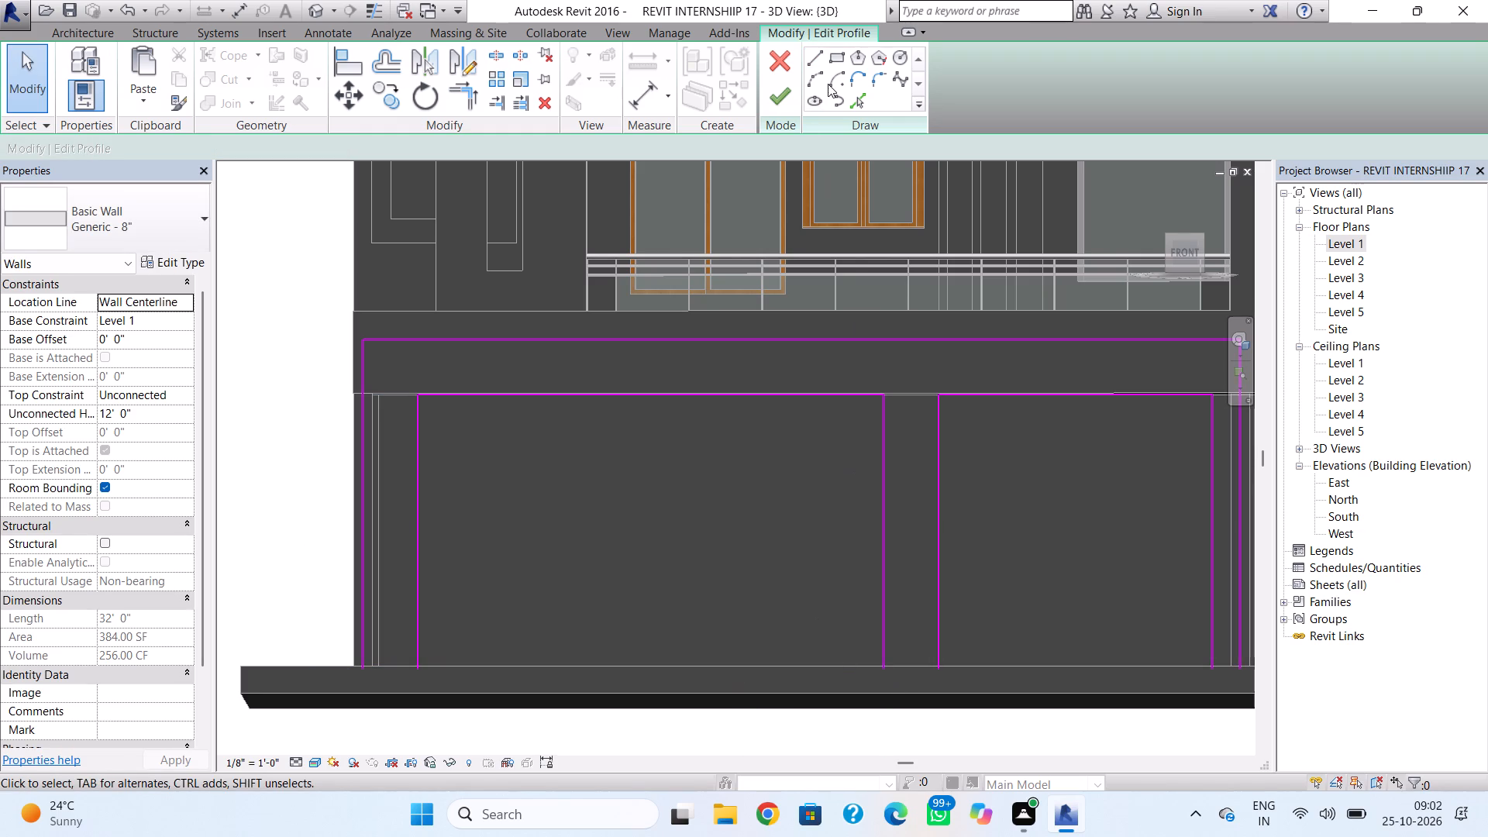
Close the wall profile with short base lines under the left, middle and right piers, and finish the profile edit.
click(819, 47)
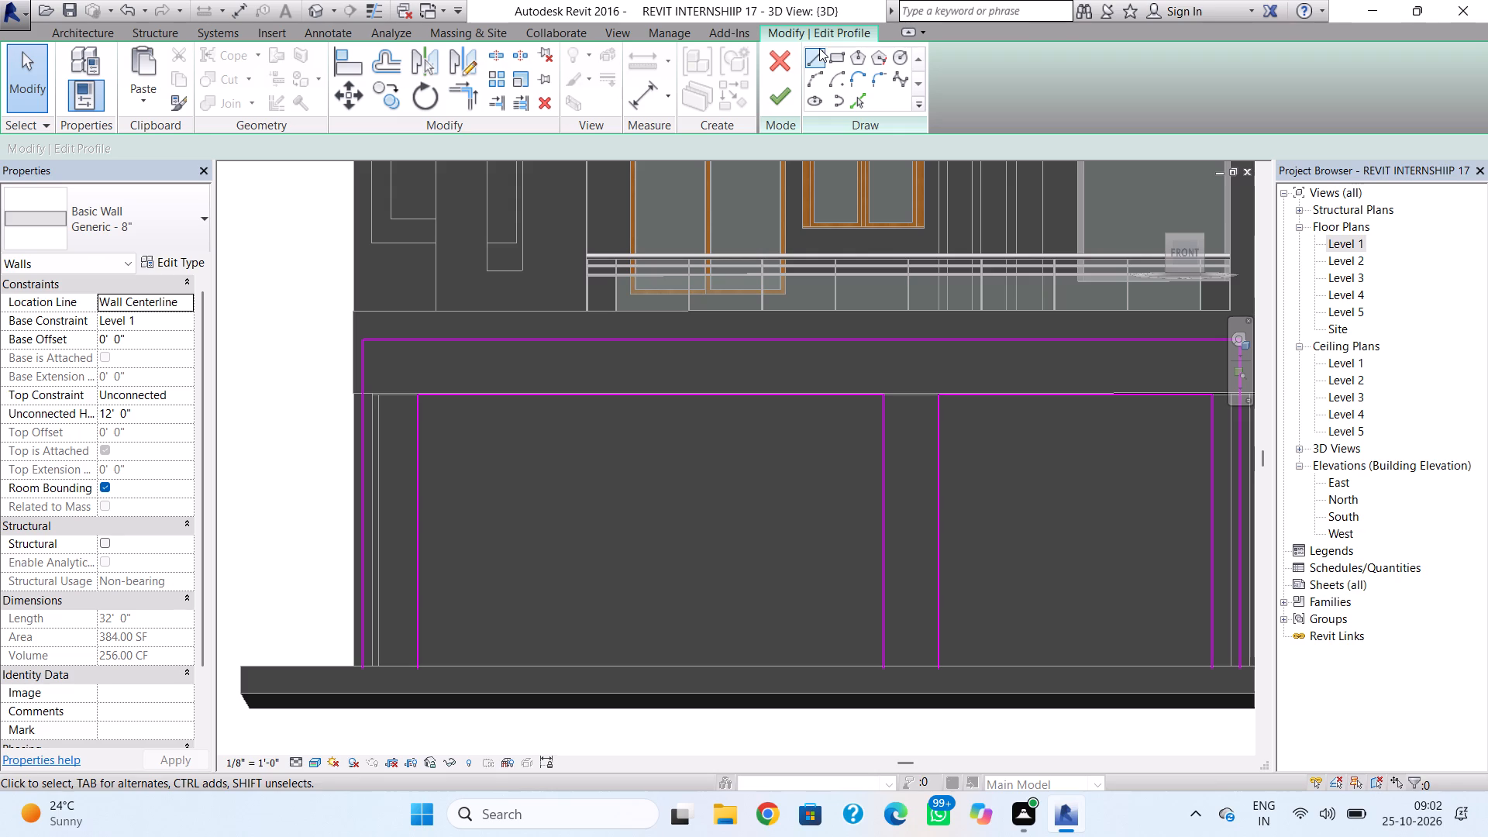
click(819, 52)
scroll(831, 470, down, 2)
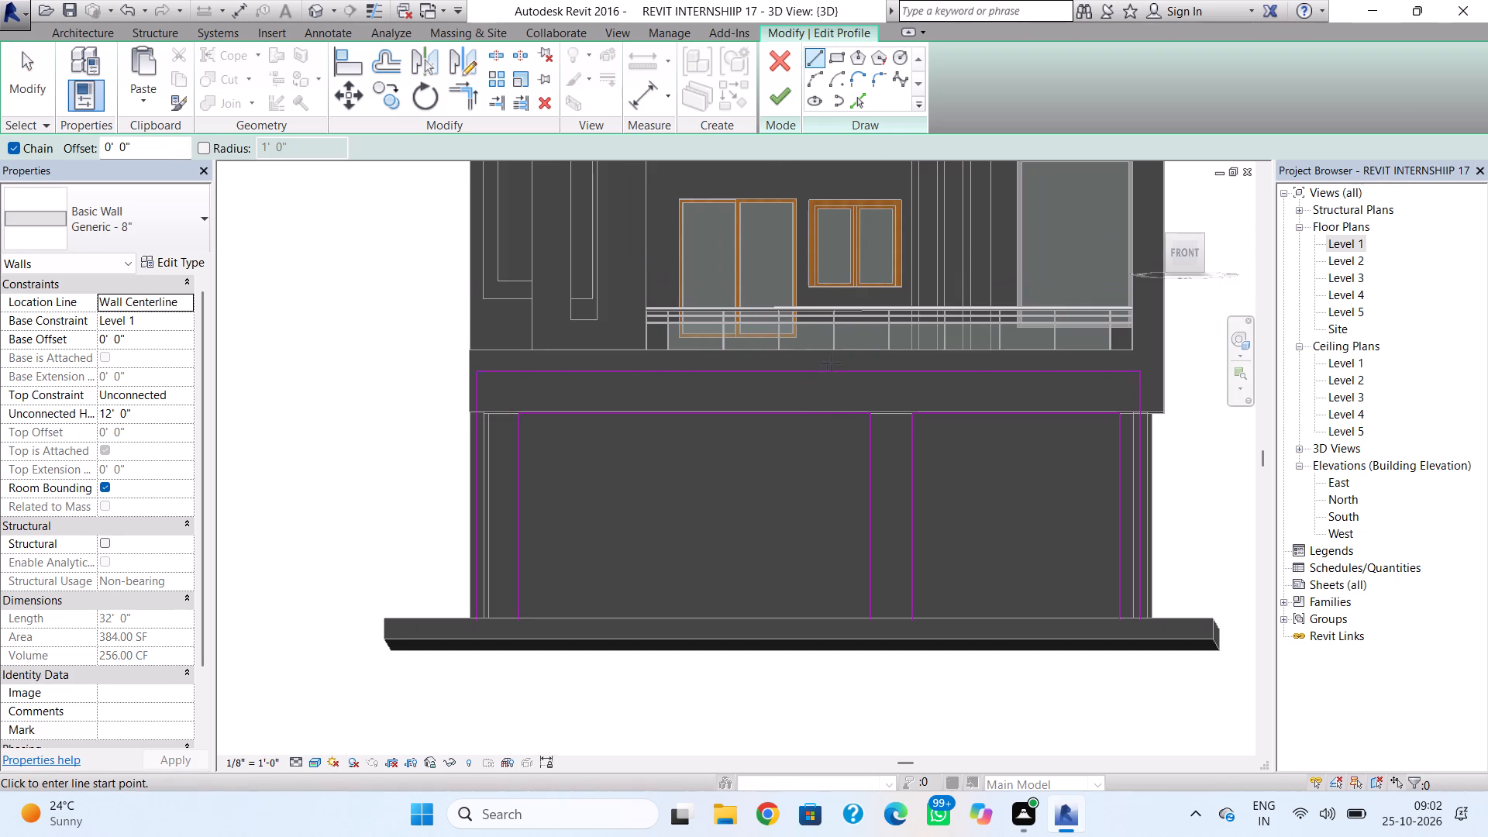
scroll(510, 618, up, 4)
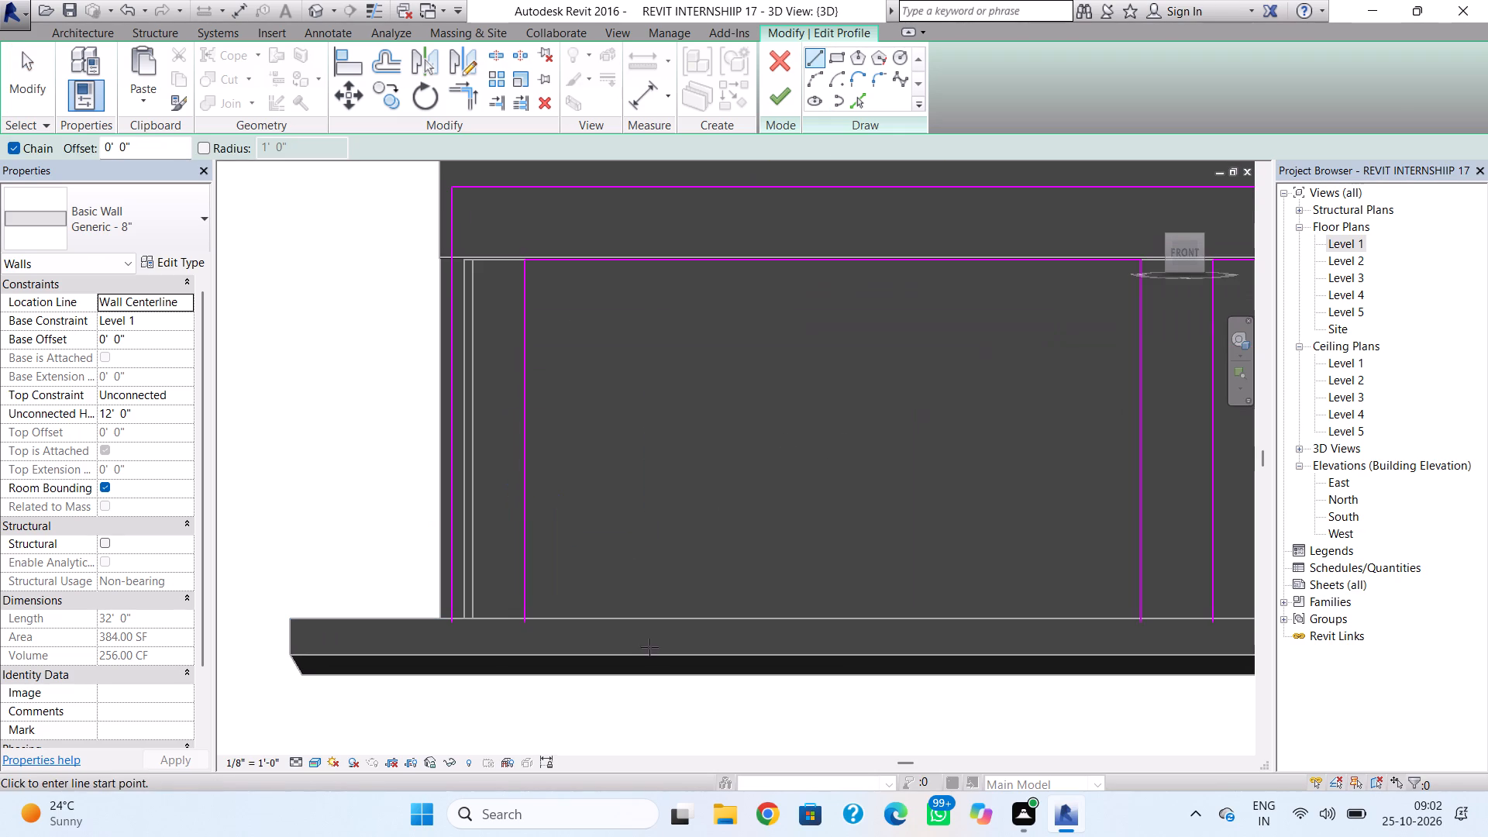
click(454, 625)
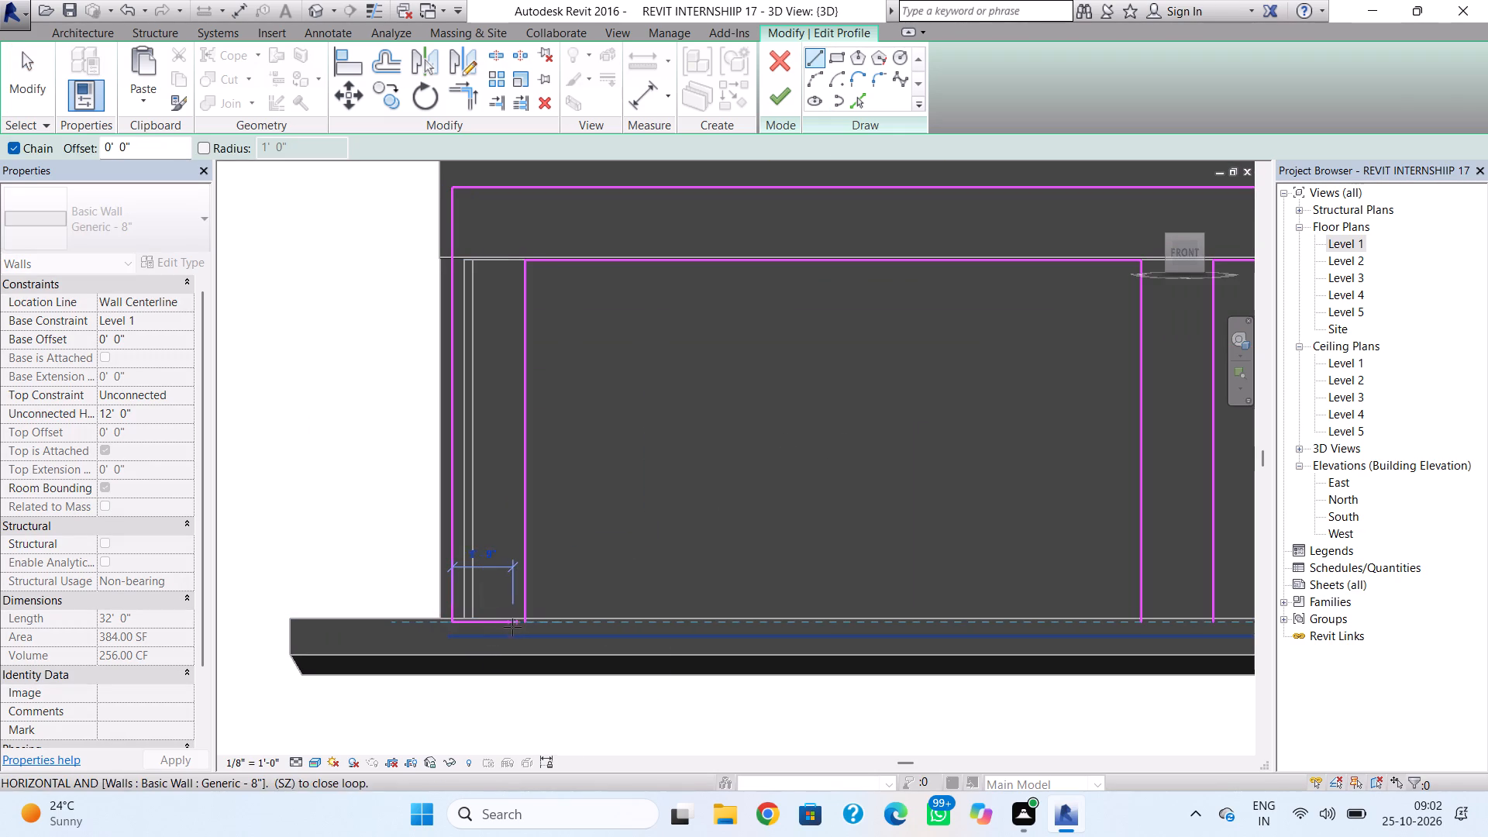
click(519, 625)
middle_drag(1052, 640, 1036, 629)
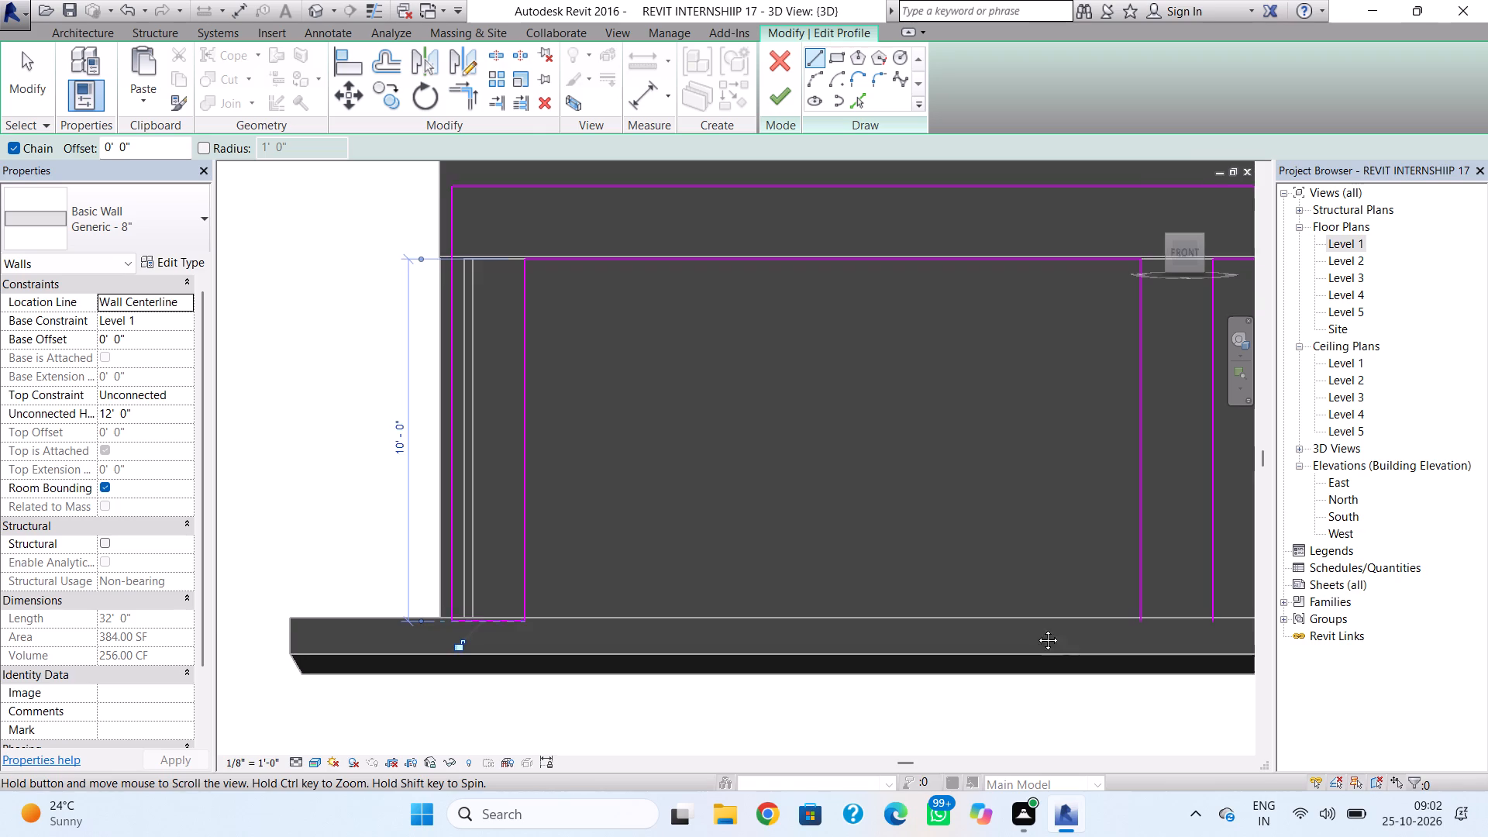
middle_drag(1036, 629, 964, 599)
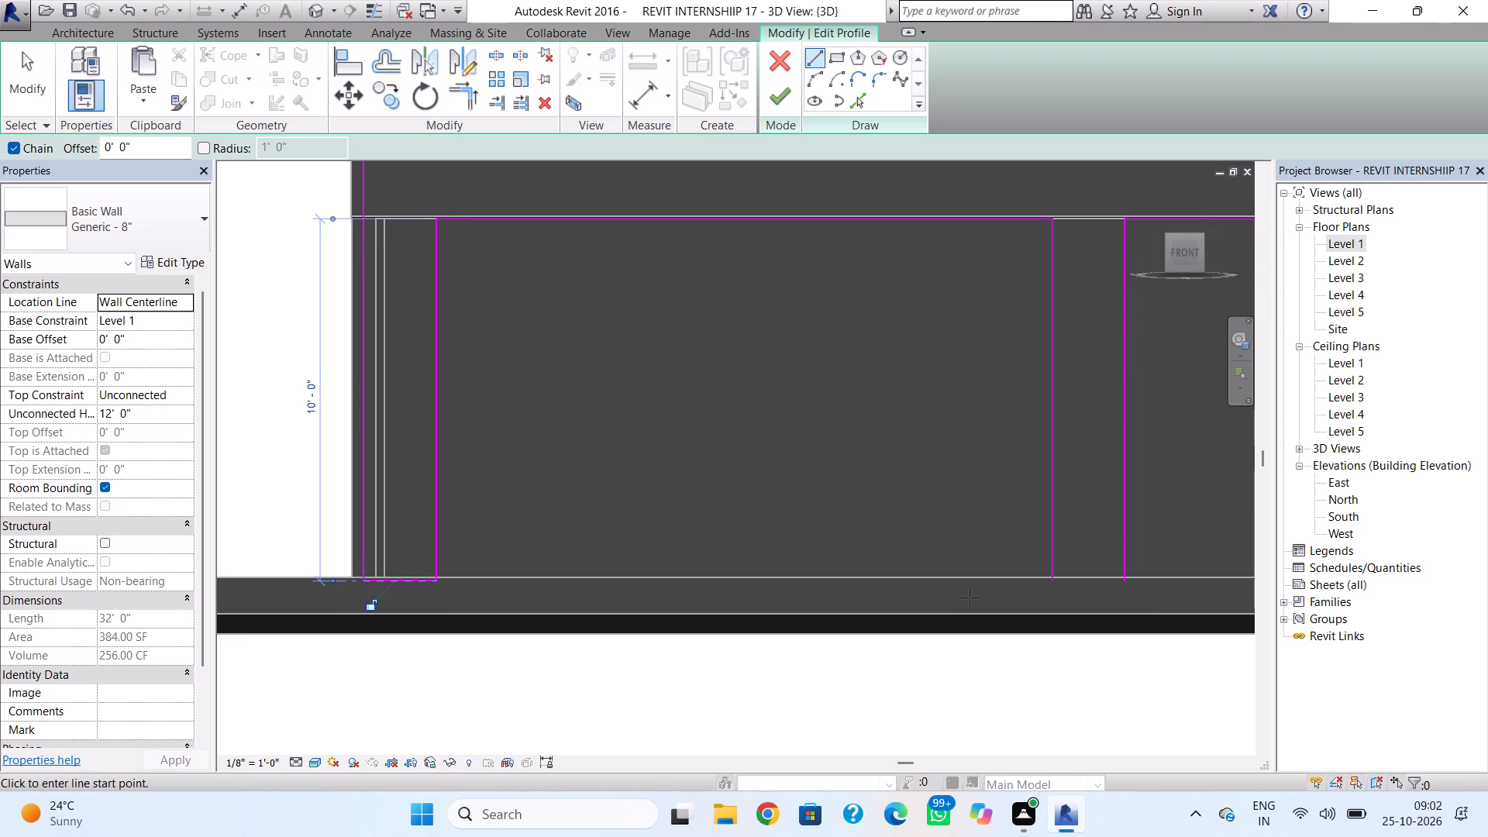
click(1049, 580)
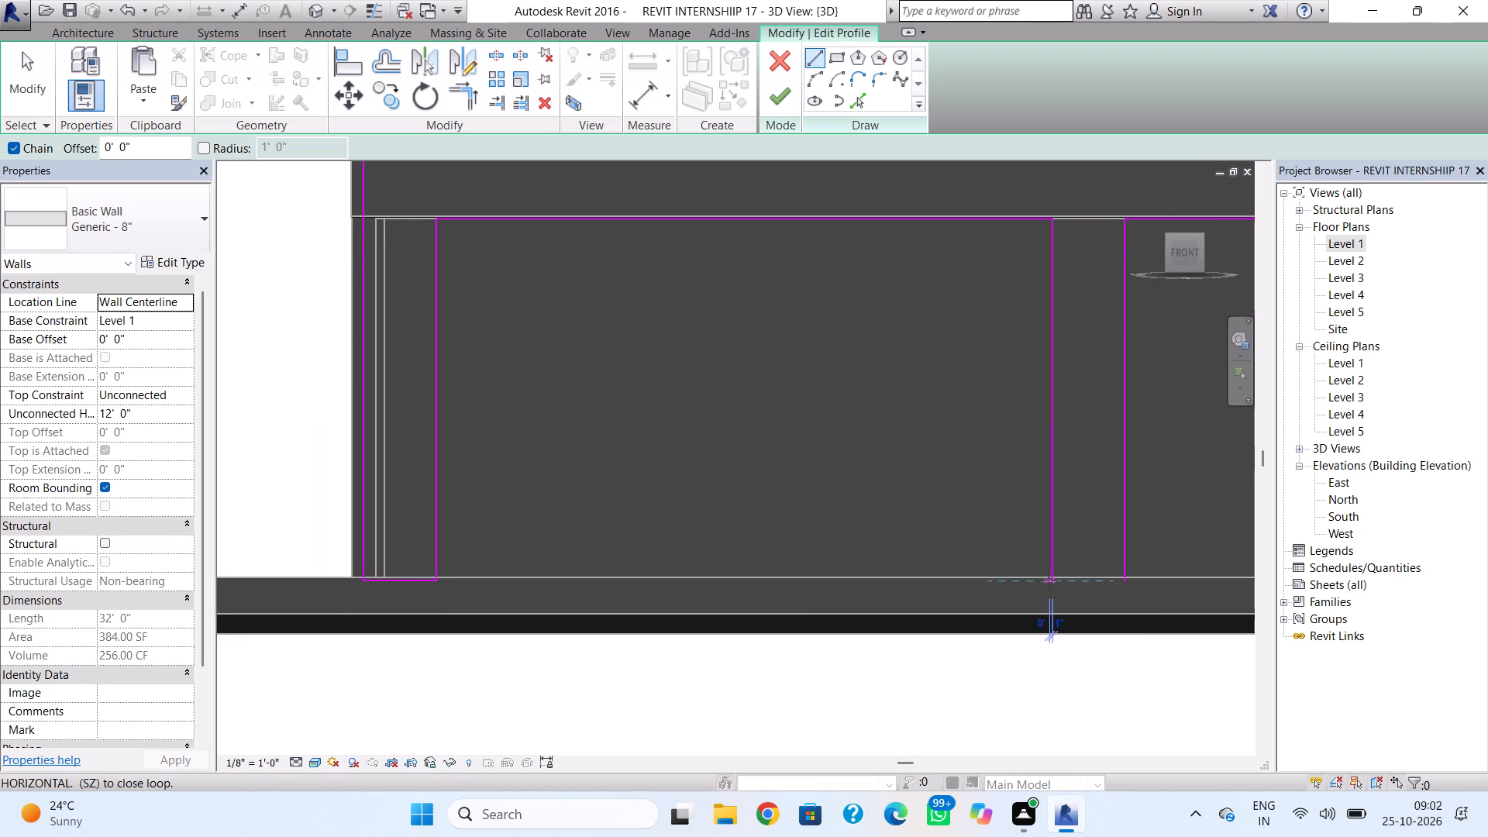
click(1124, 581)
scroll(1114, 585, down, 1)
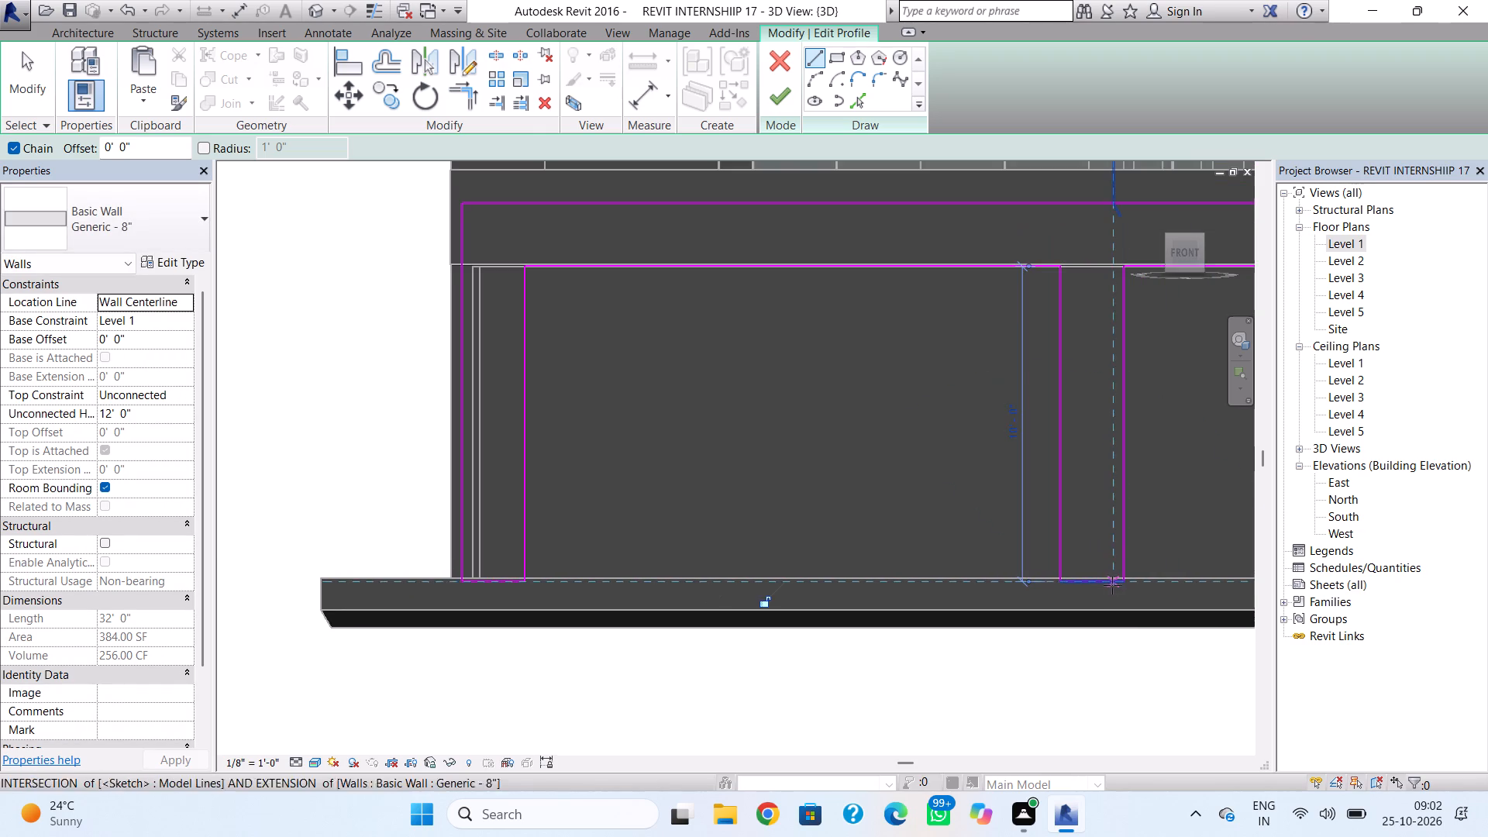
middle_drag(1109, 585, 686, 557)
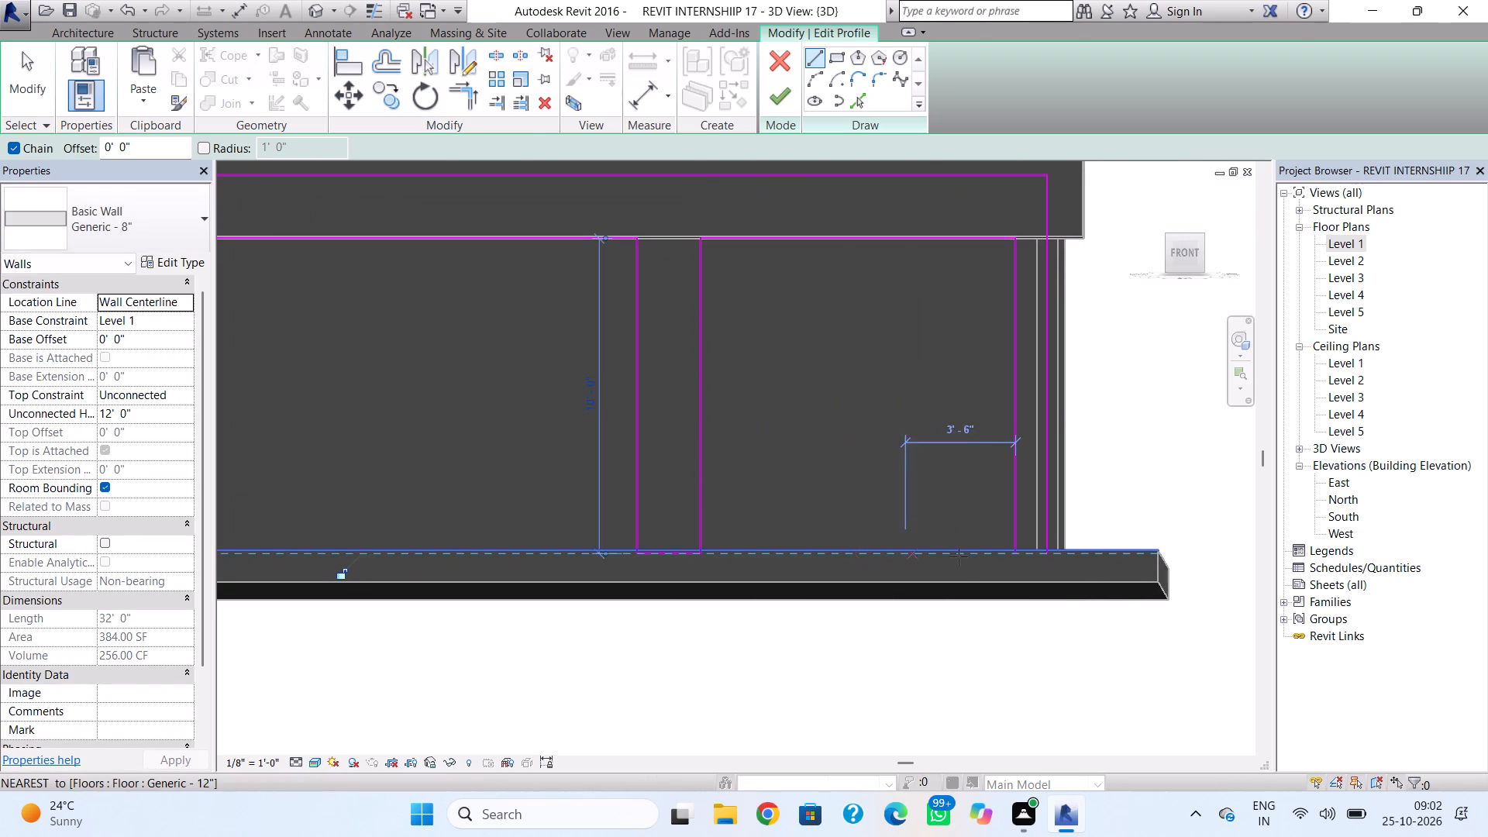
scroll(986, 559, up, 3)
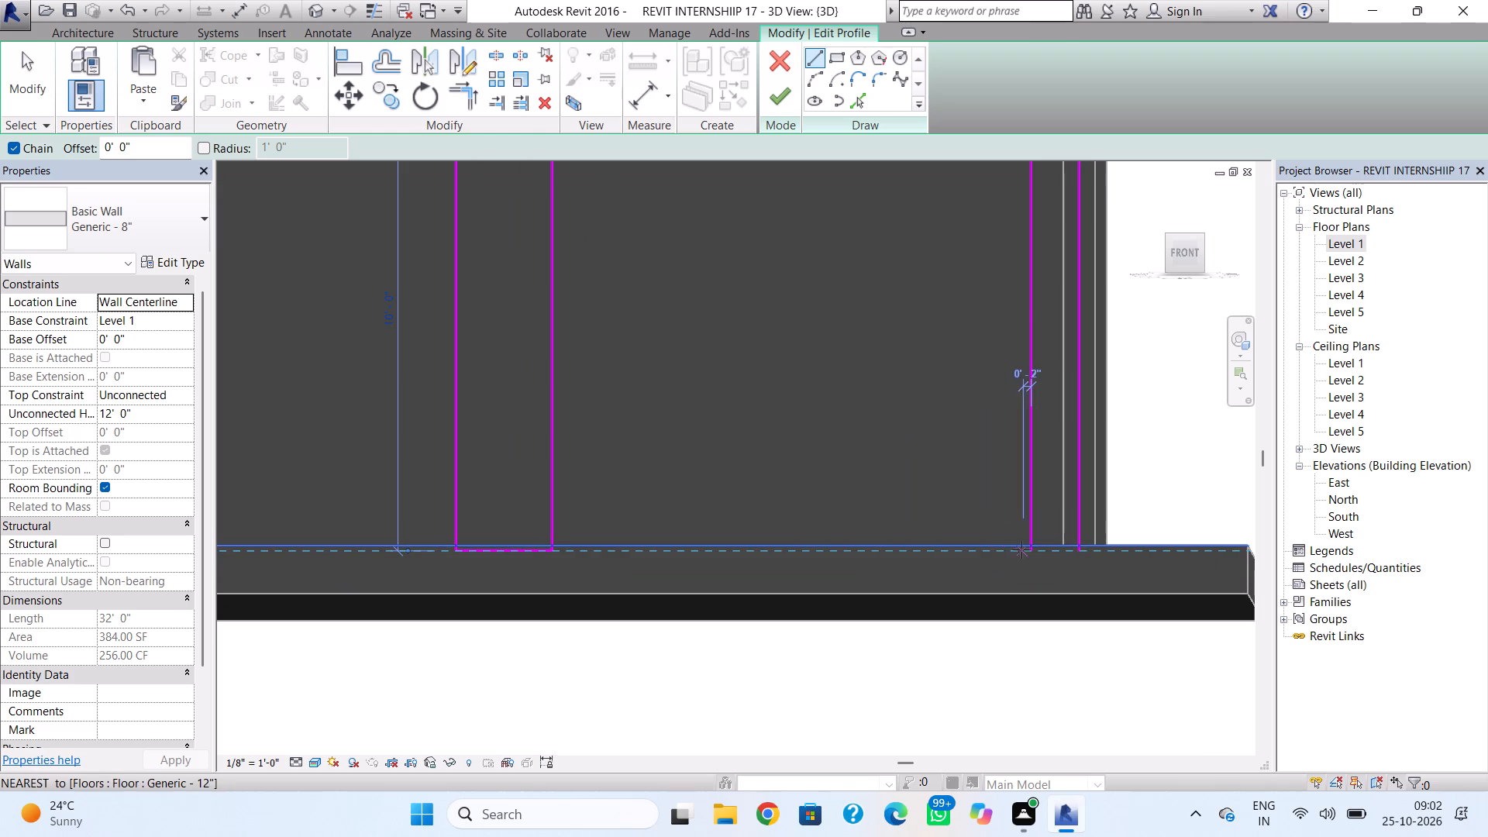
click(1031, 548)
click(1077, 551)
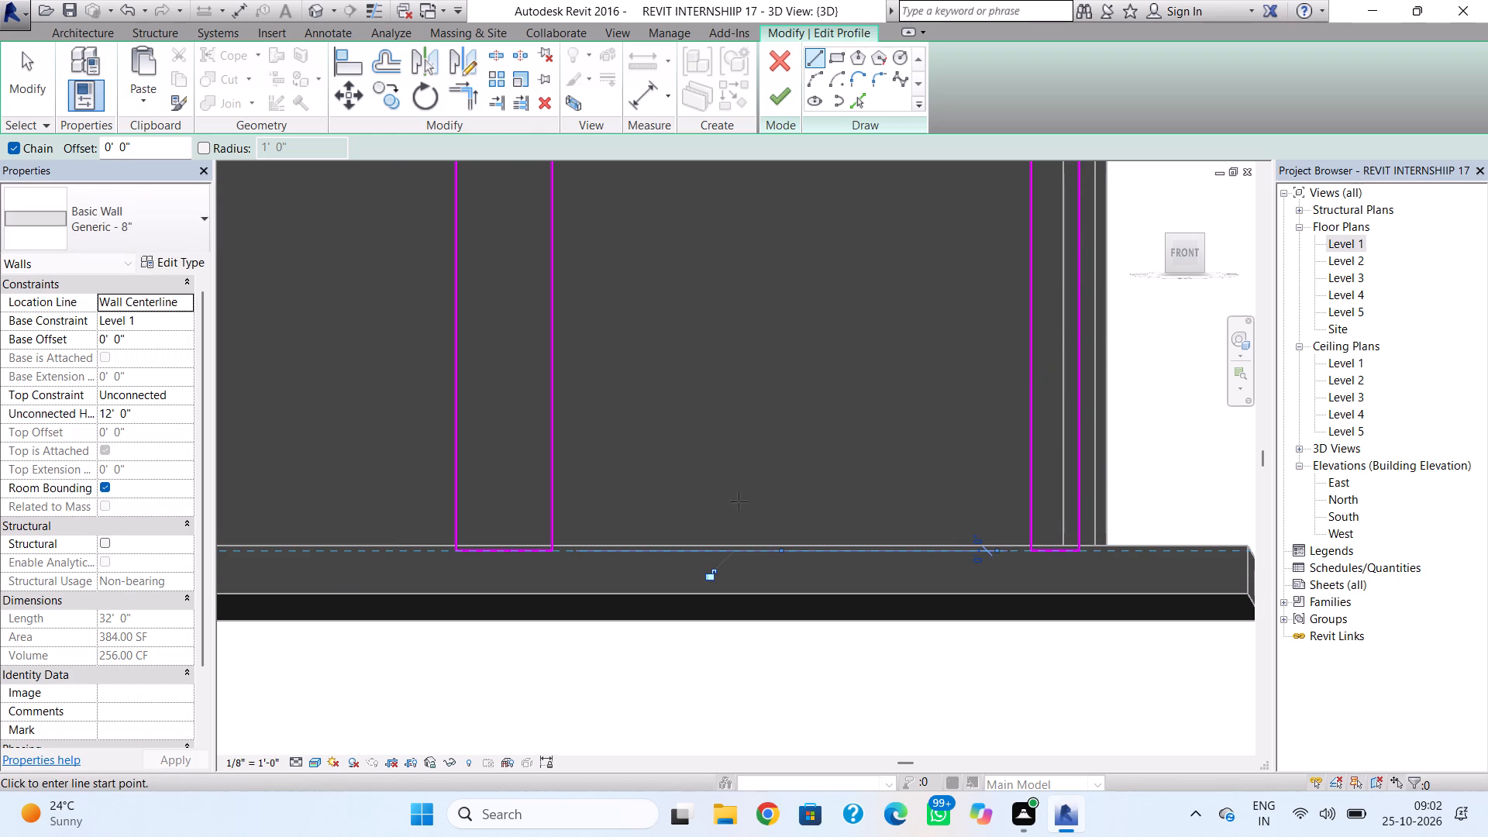
click(776, 102)
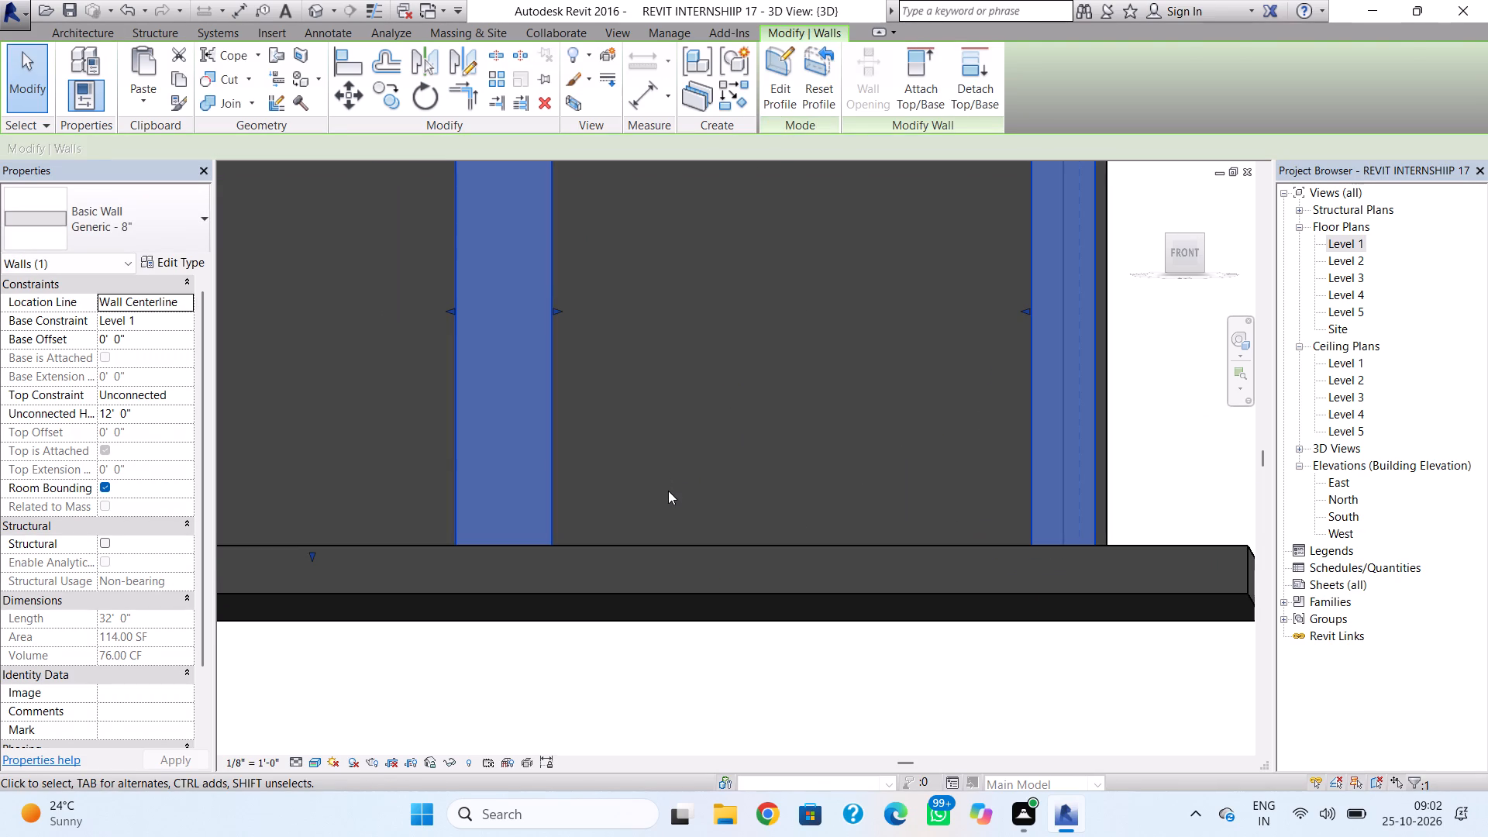
key(Escape)
Examine the ground-floor openings and piers, and the facade above them, in 3D.
shift+right_drag(688, 508, 622, 566)
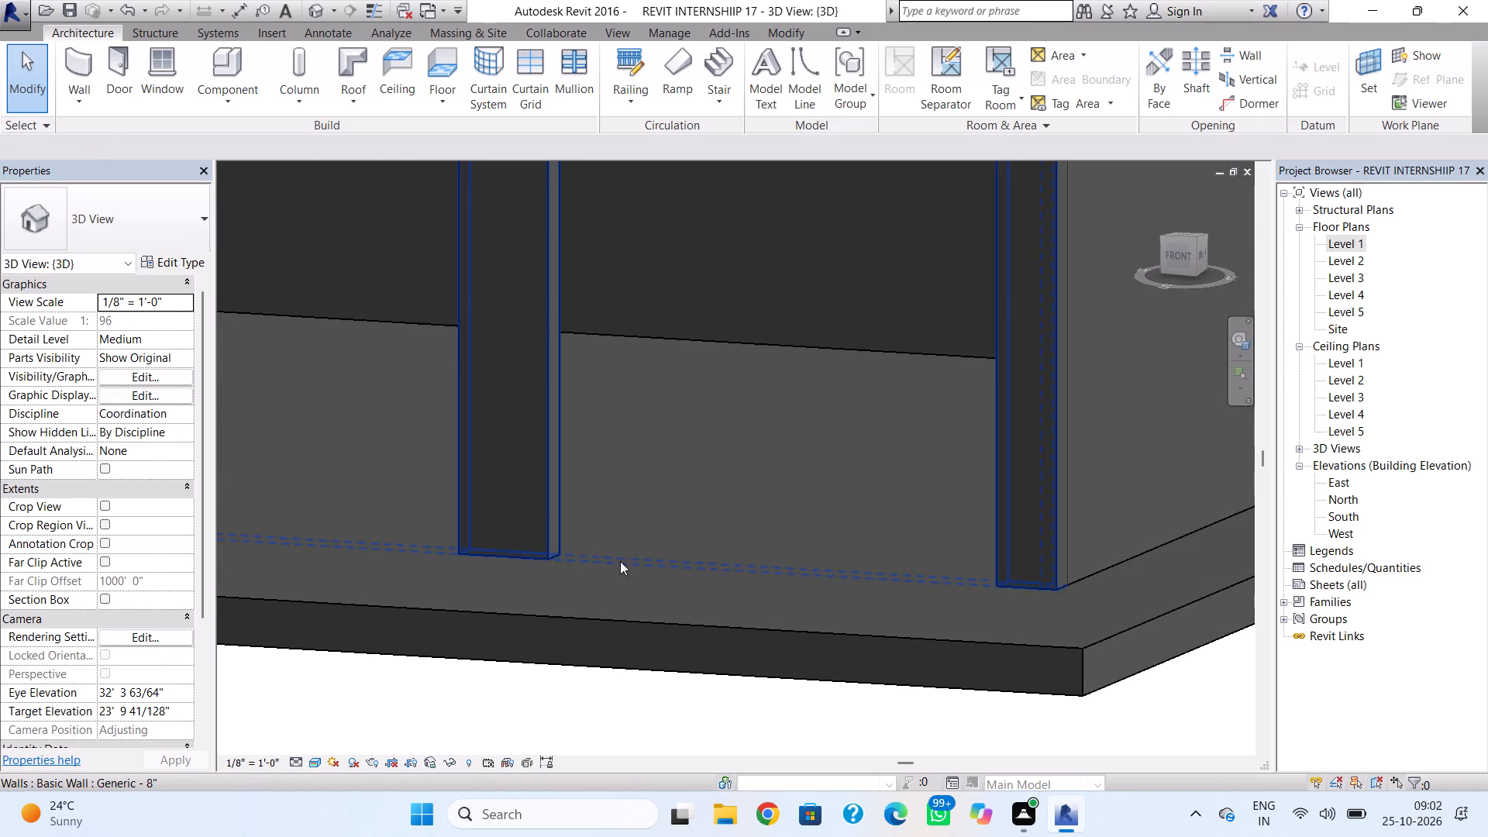
scroll(621, 561, down, 4)
middle_drag(627, 565, 836, 606)
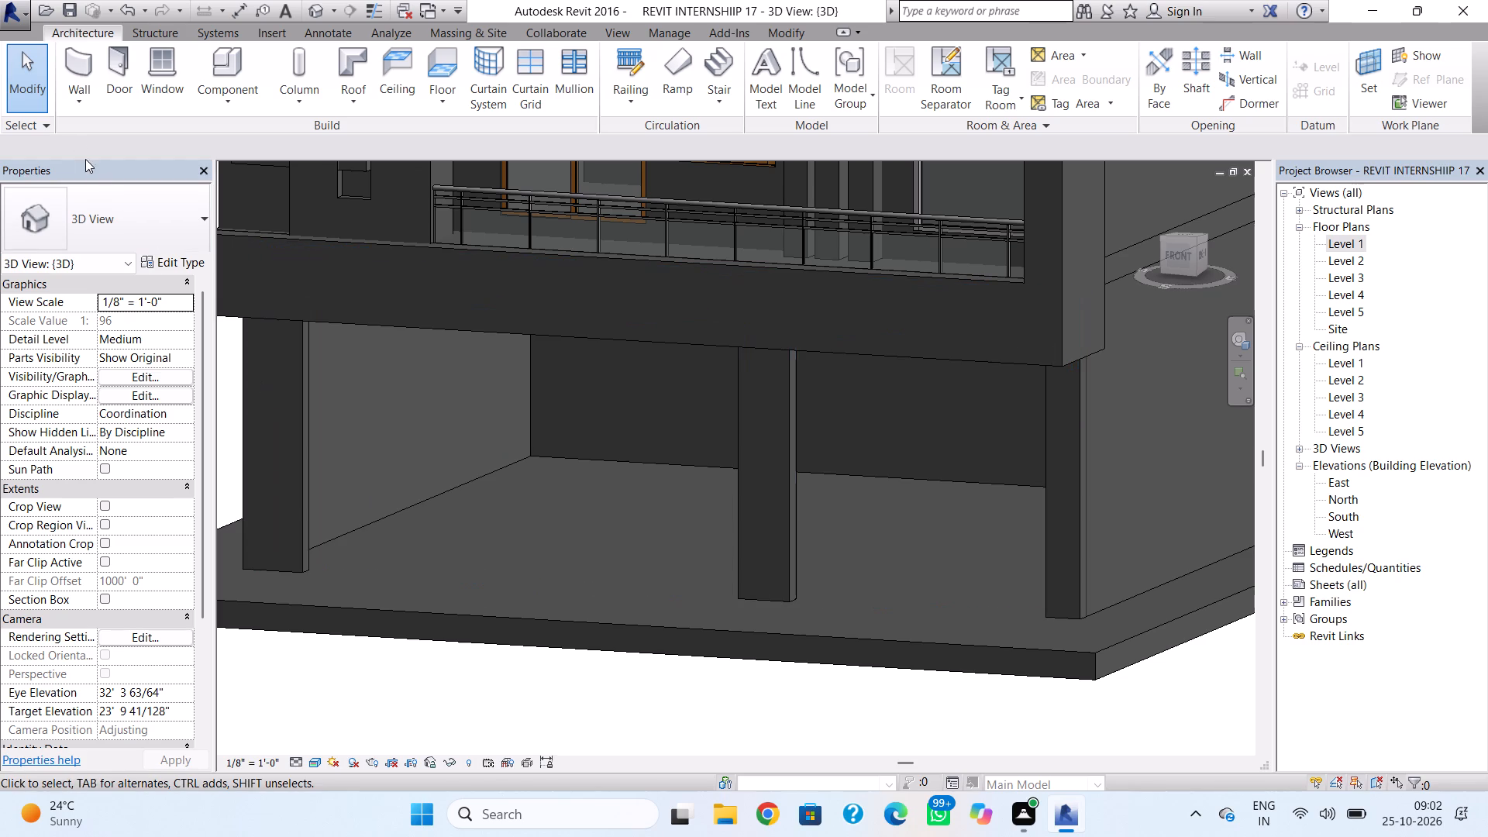
click(87, 95)
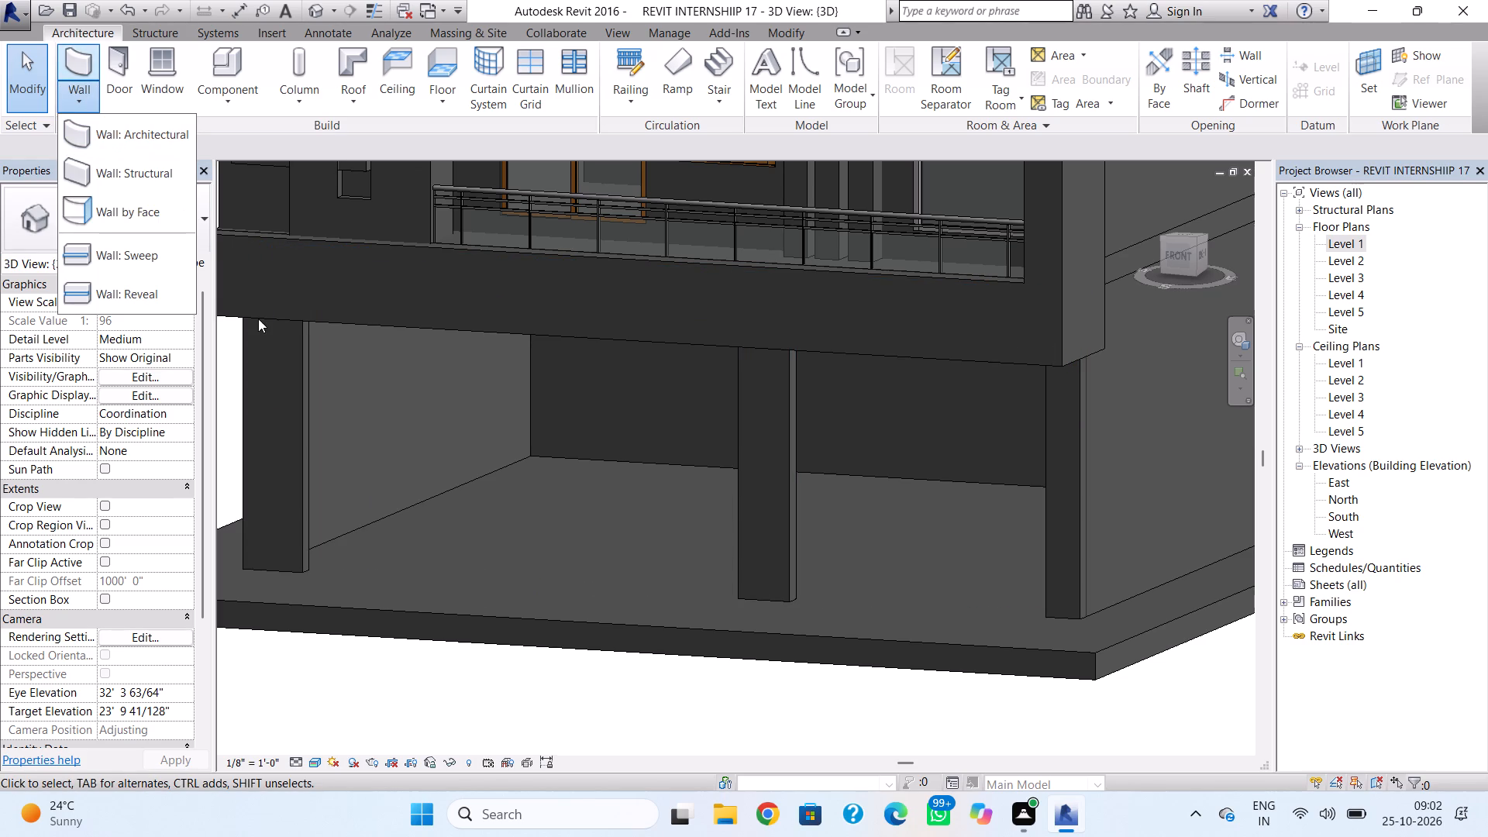
key(Escape)
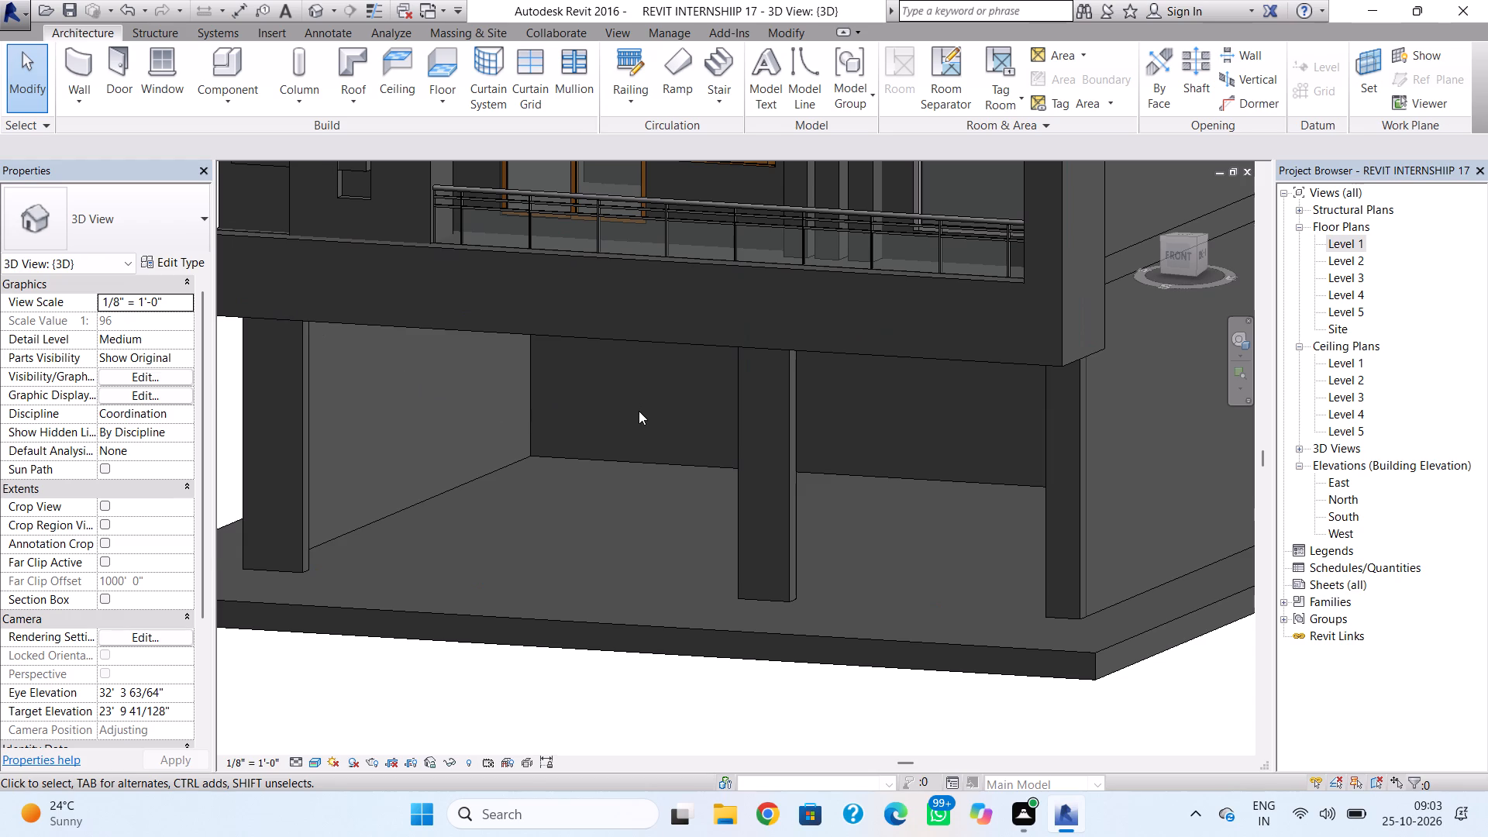
scroll(639, 412, down, 3)
middle_drag(637, 435, 622, 688)
scroll(620, 684, up, 1)
scroll(622, 675, down, 3)
middle_drag(622, 676, 618, 711)
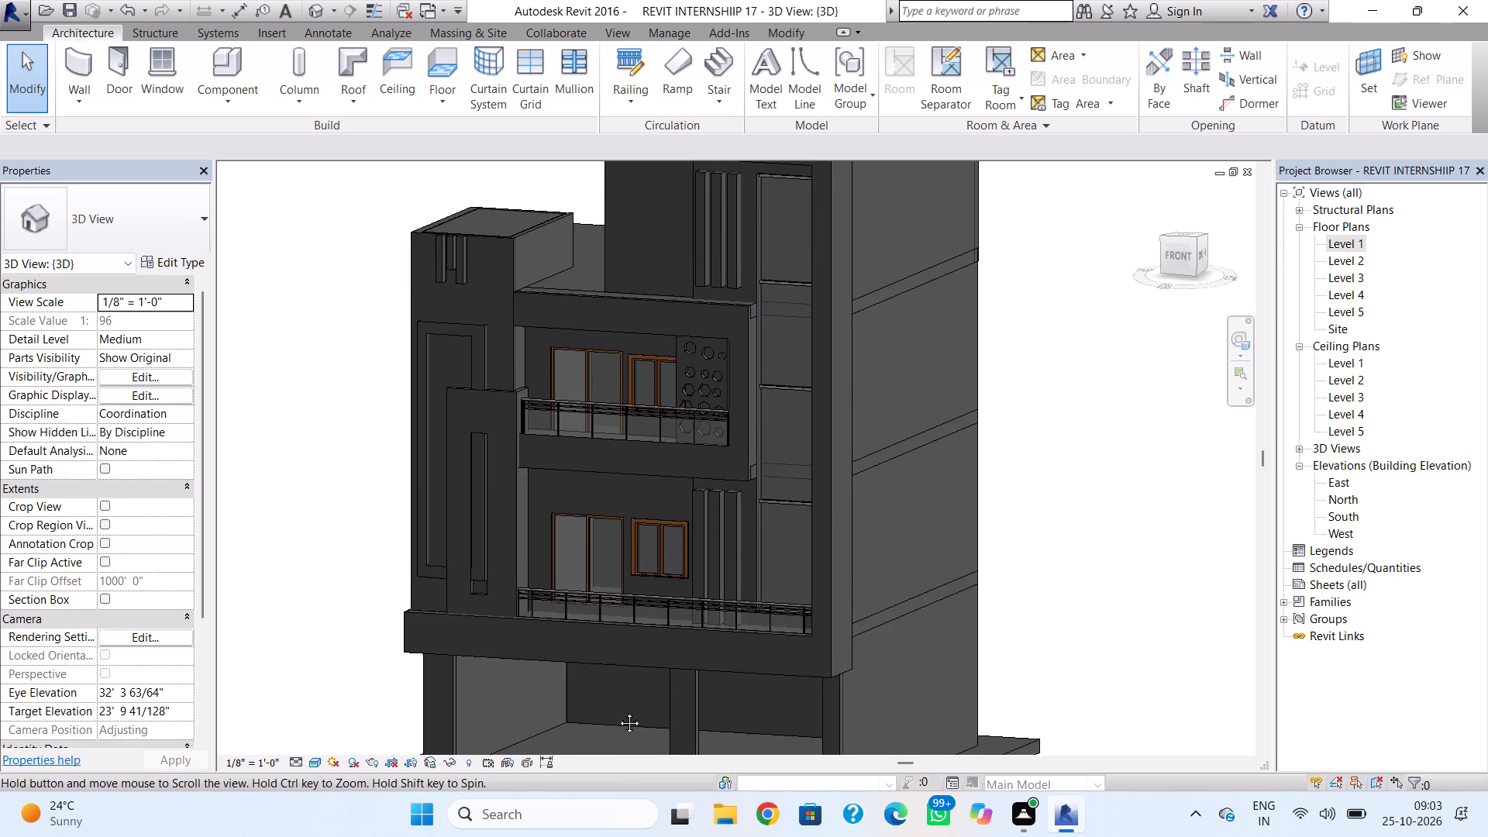
middle_drag(618, 711, 598, 777)
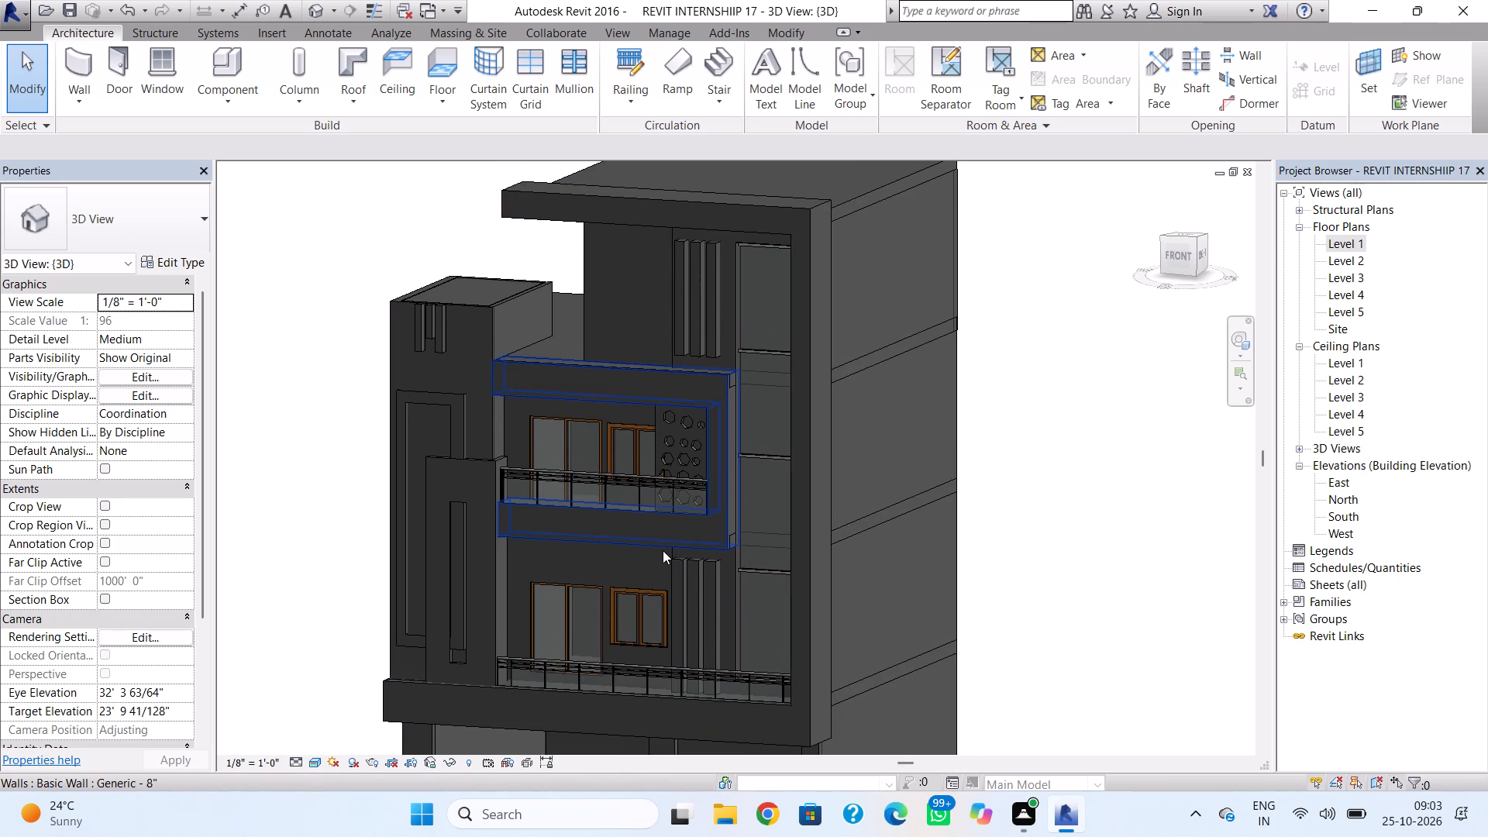
scroll(663, 552, down, 2)
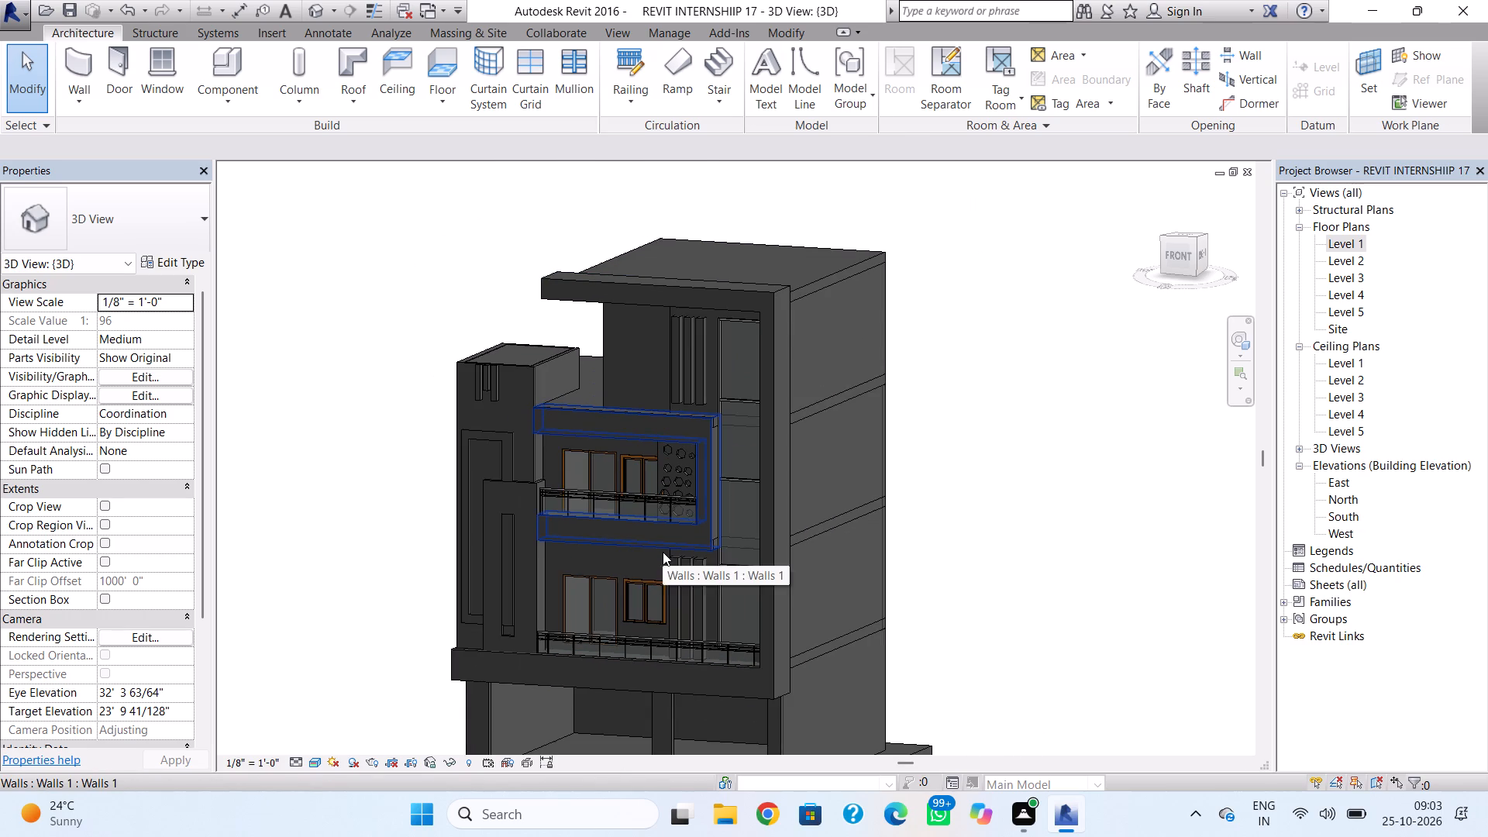
Load the Door-Single-Panel family from the US Imperial Doors library folder for door placement.
shift+right_drag(742, 548, 952, 568)
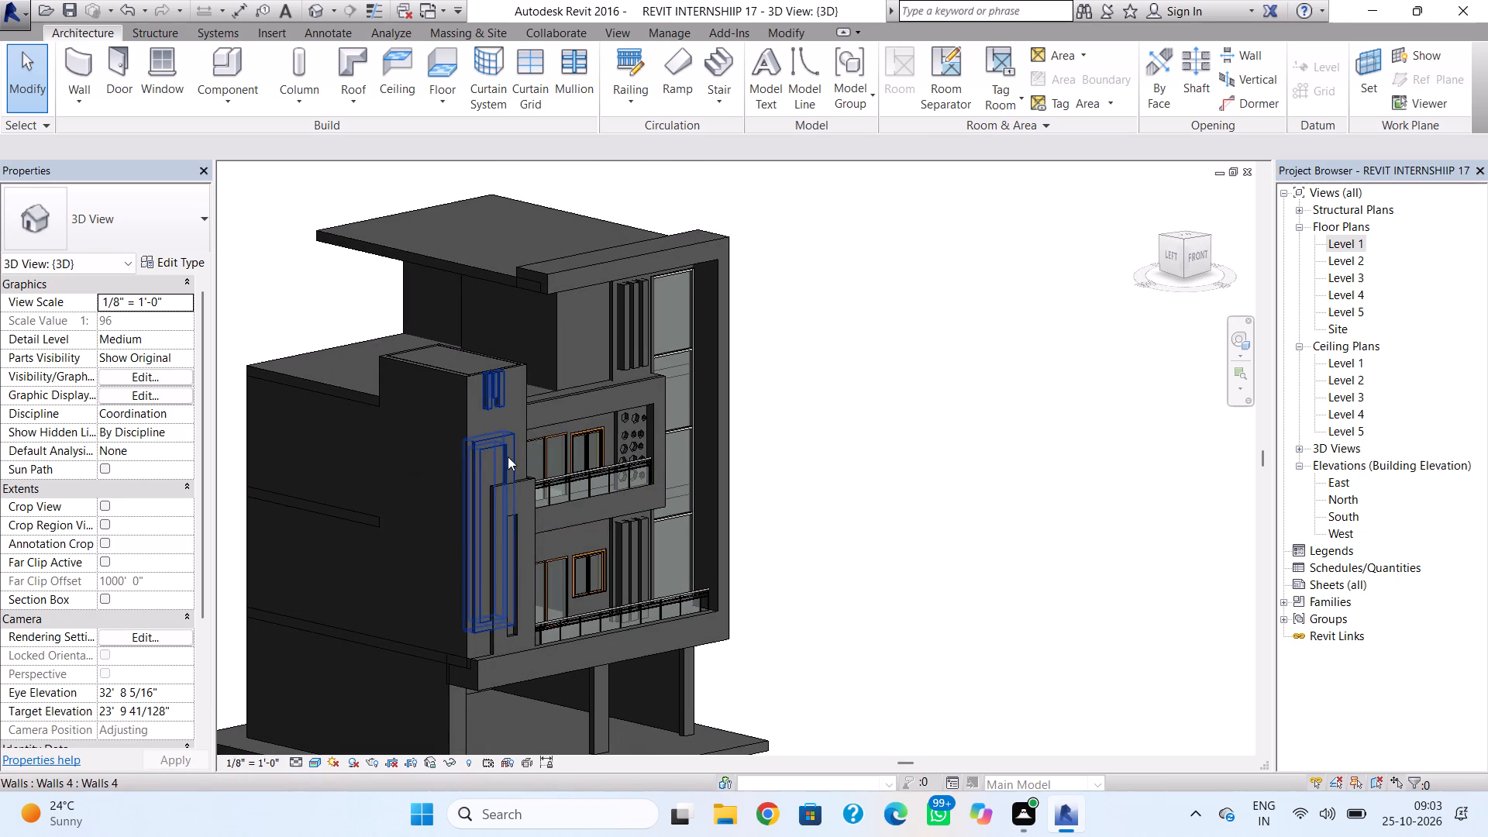
click(112, 62)
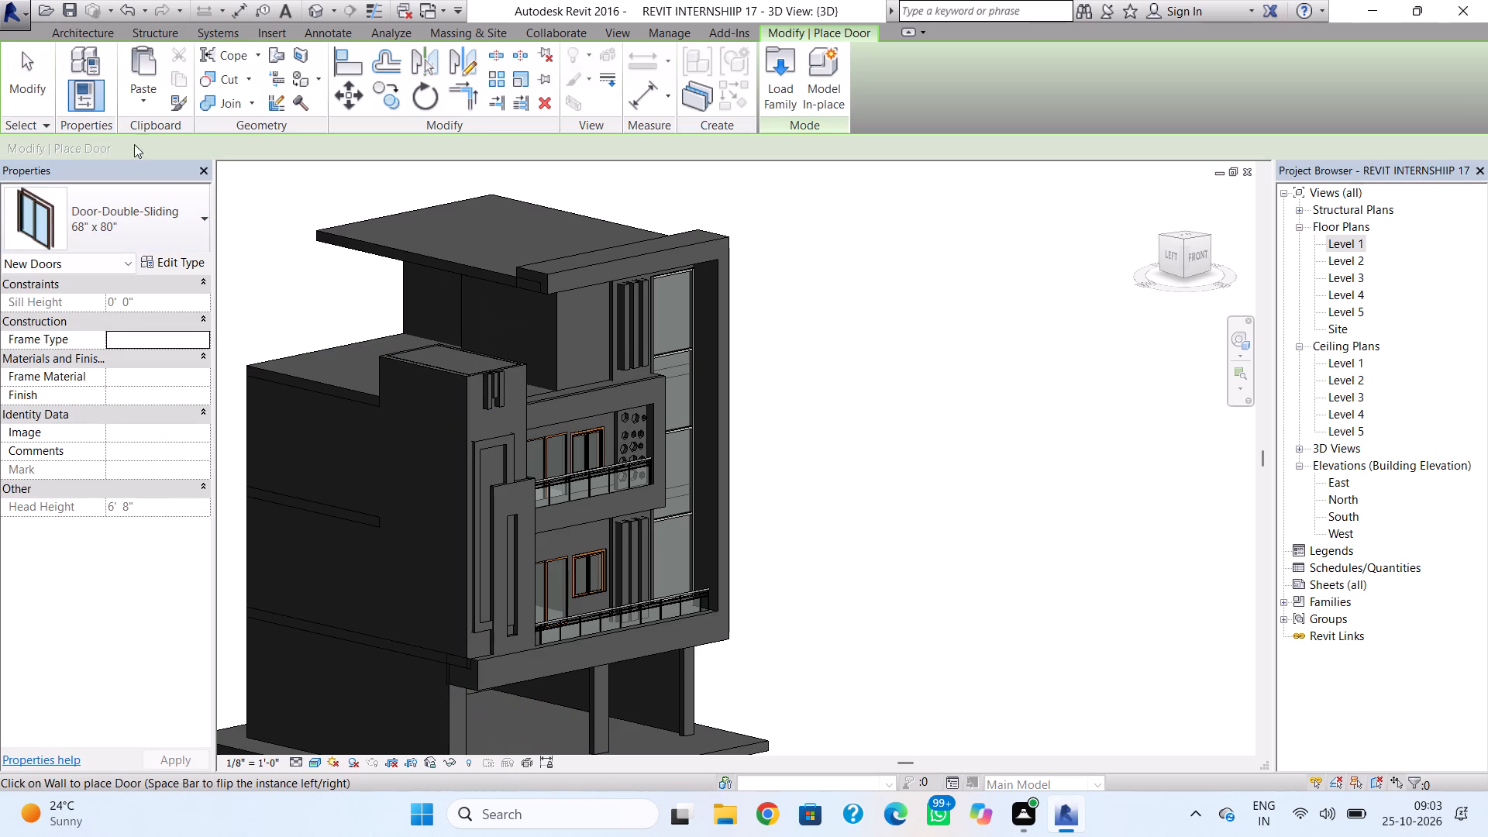
click(112, 26)
click(127, 52)
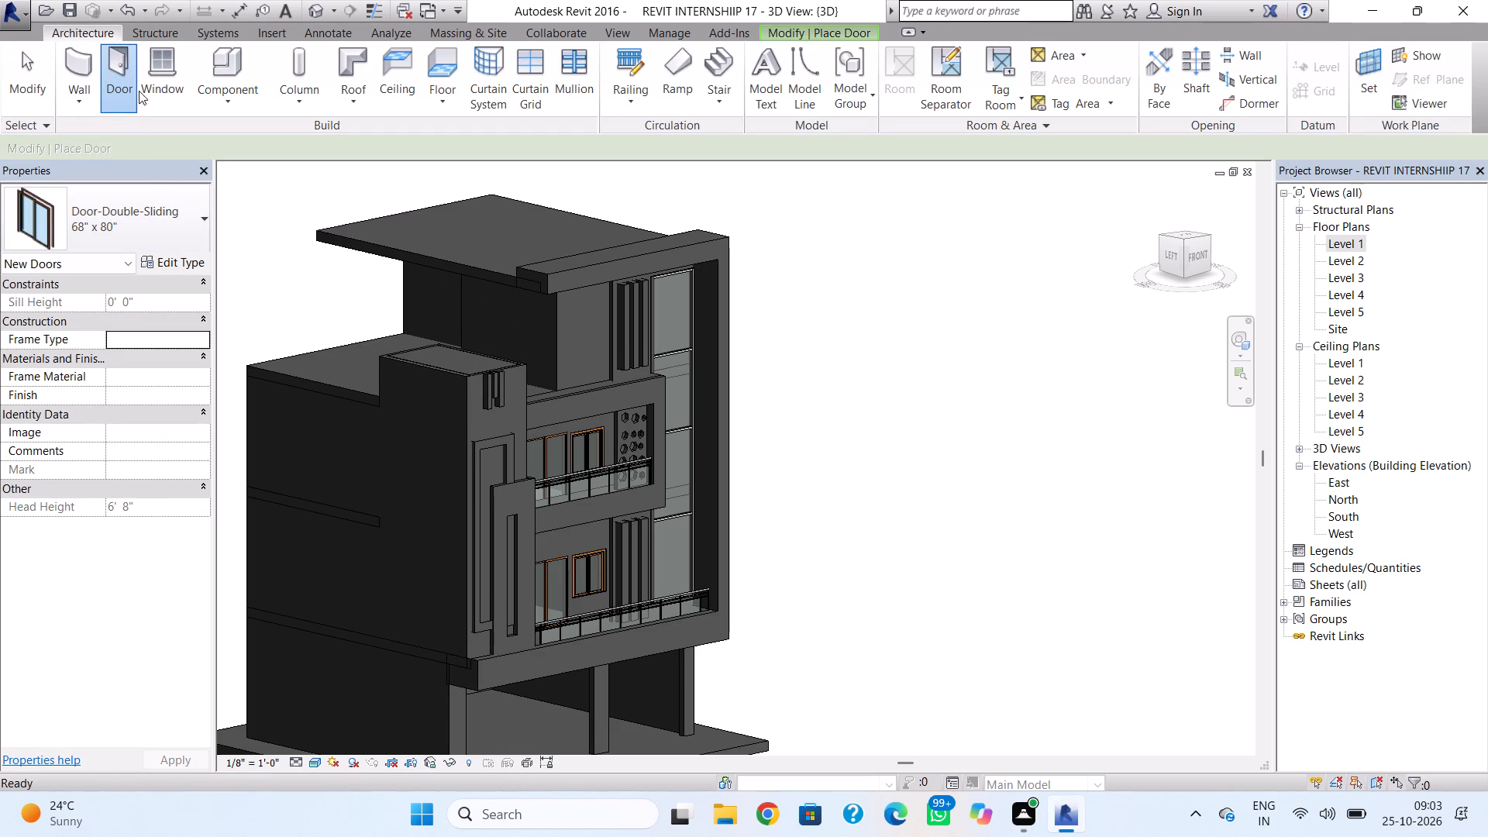
click(146, 219)
click(149, 251)
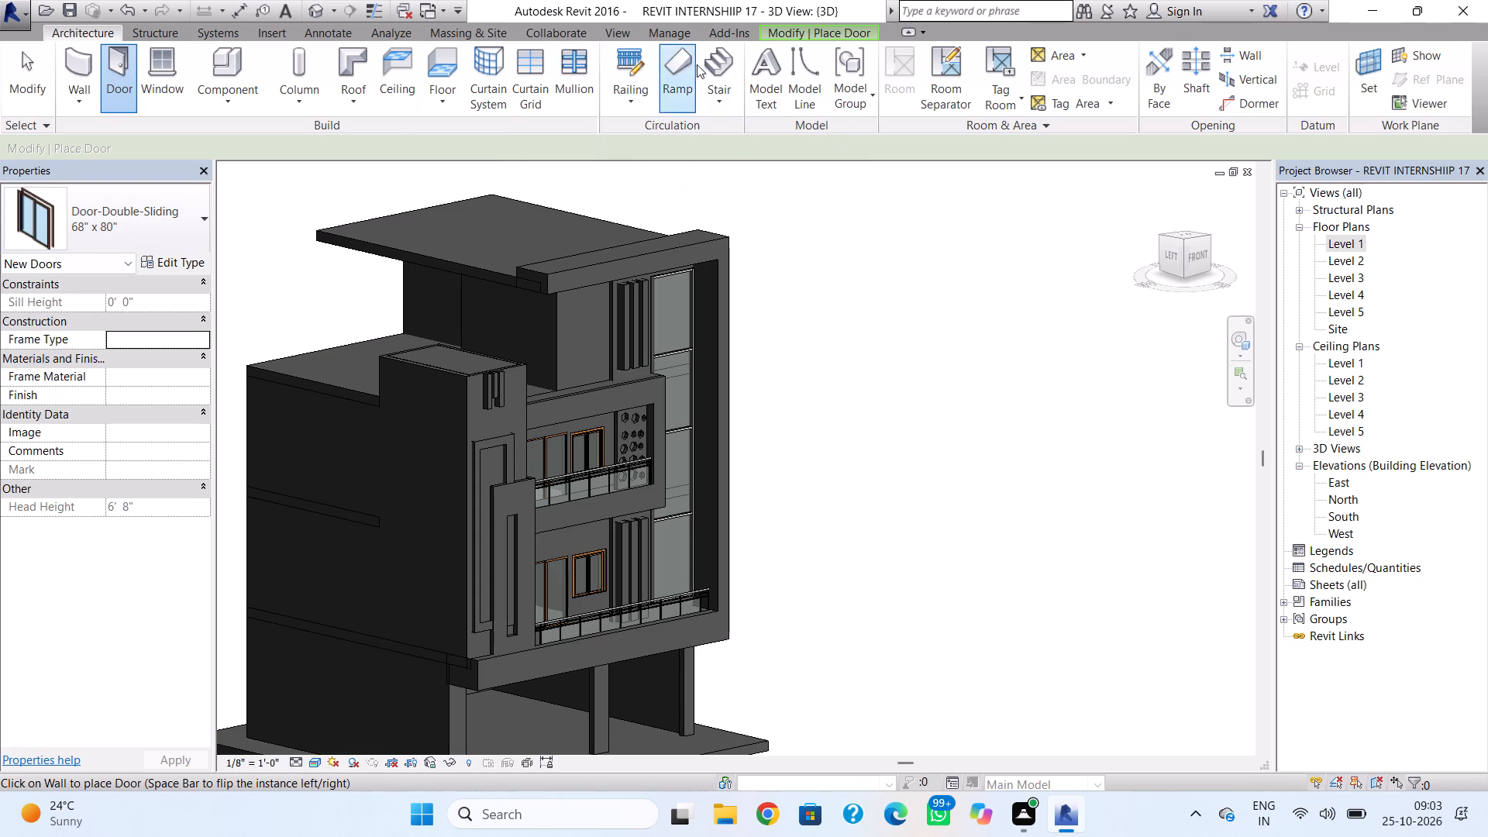
click(783, 33)
click(786, 73)
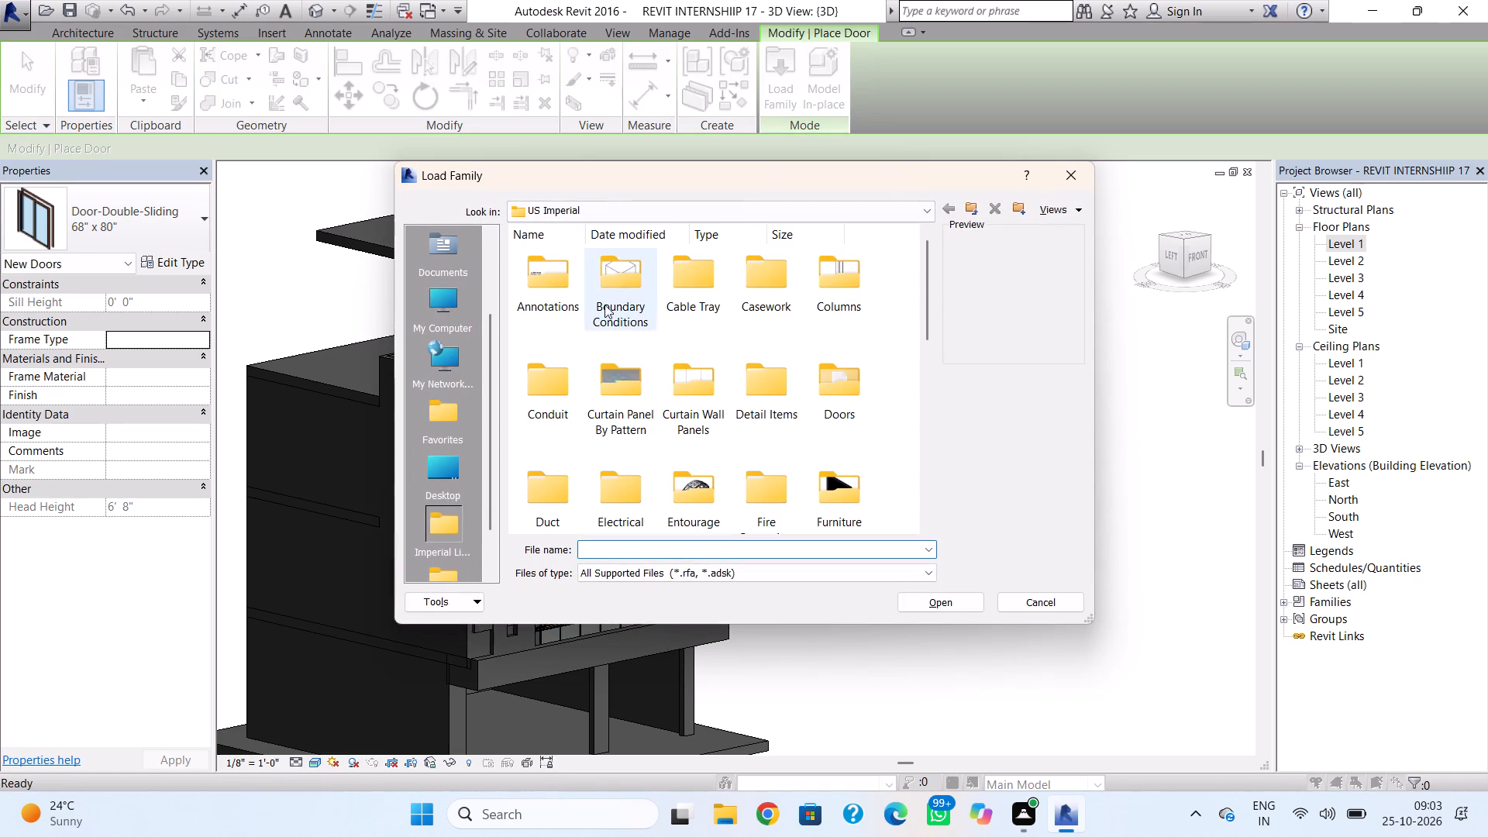
double_click(834, 369)
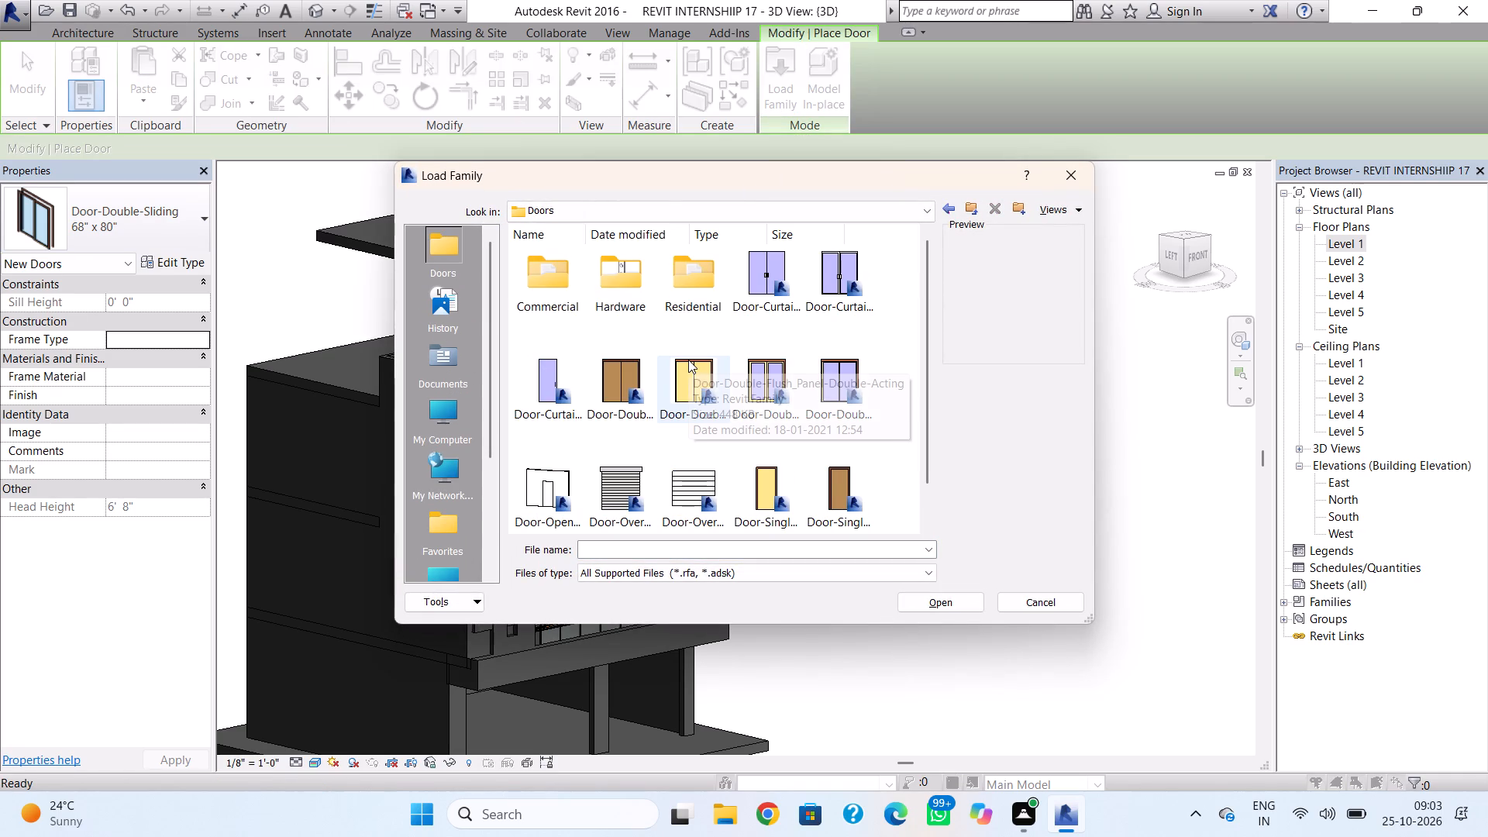
click(835, 474)
click(924, 608)
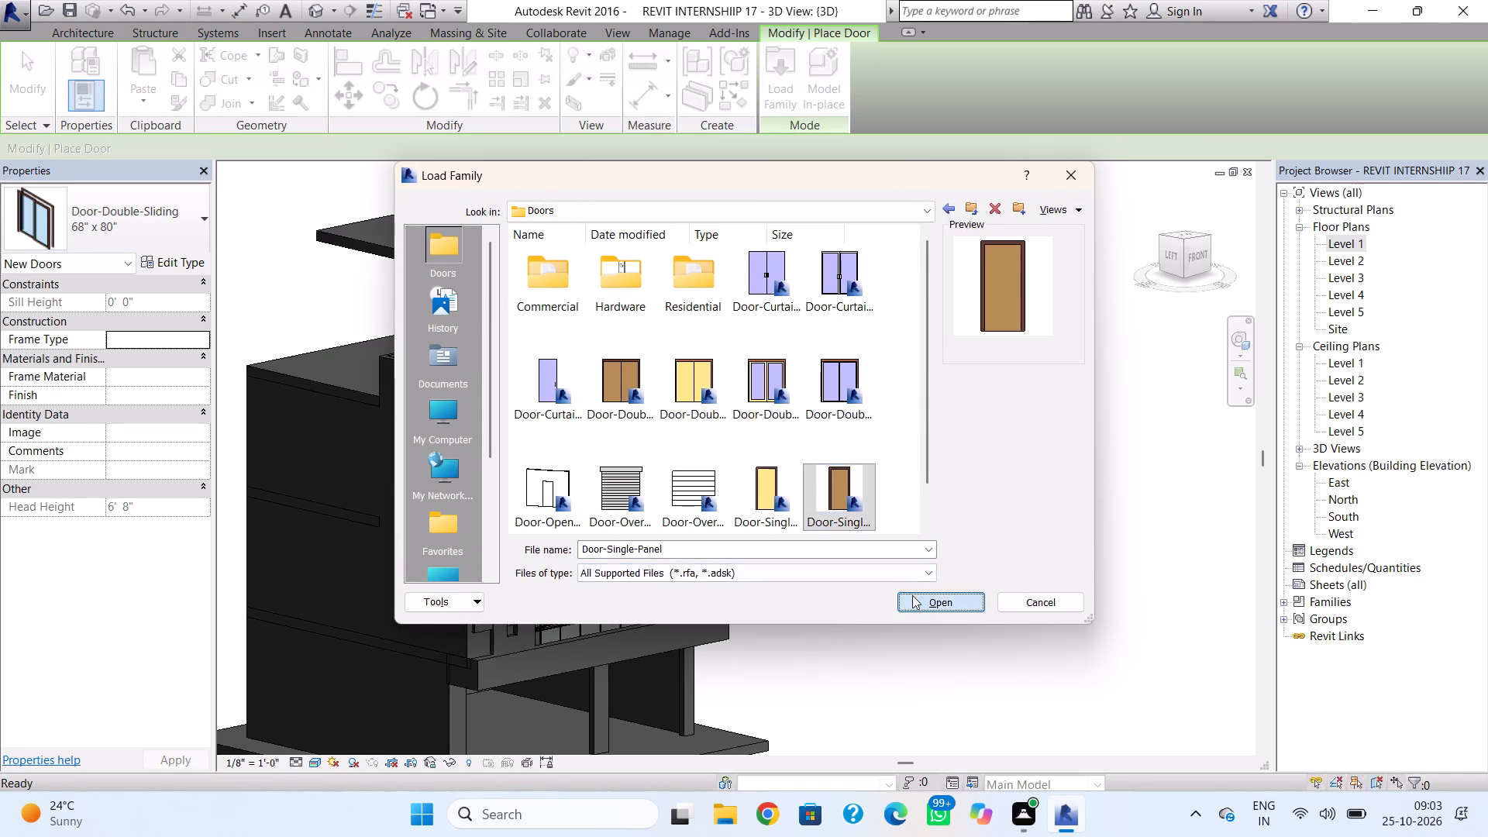
click(835, 515)
click(834, 510)
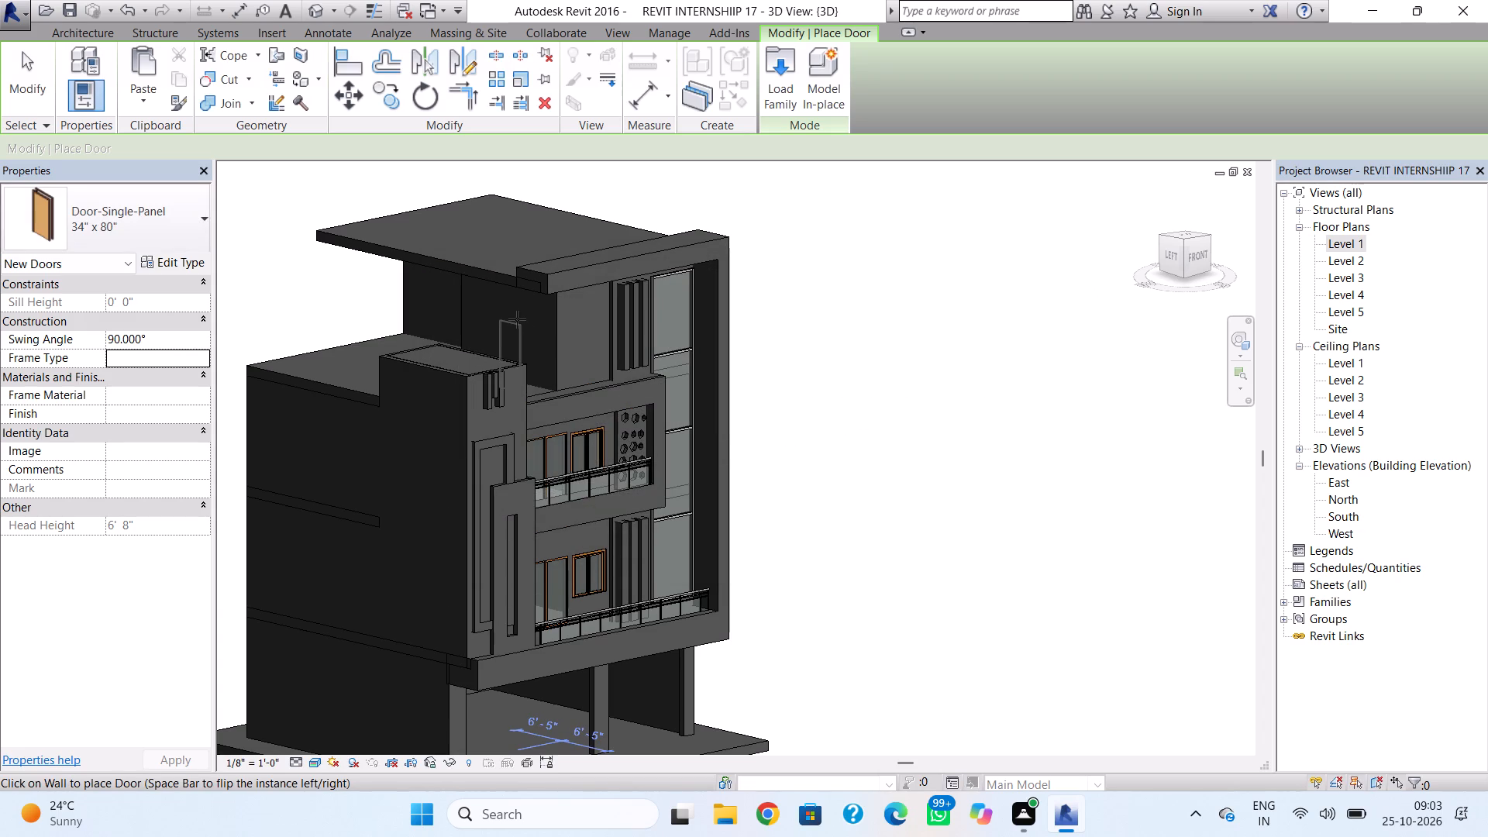
Place a 34" x 80" Door-Single-Panel door in the top-storey side wall facing the roof terrace.
click(521, 322)
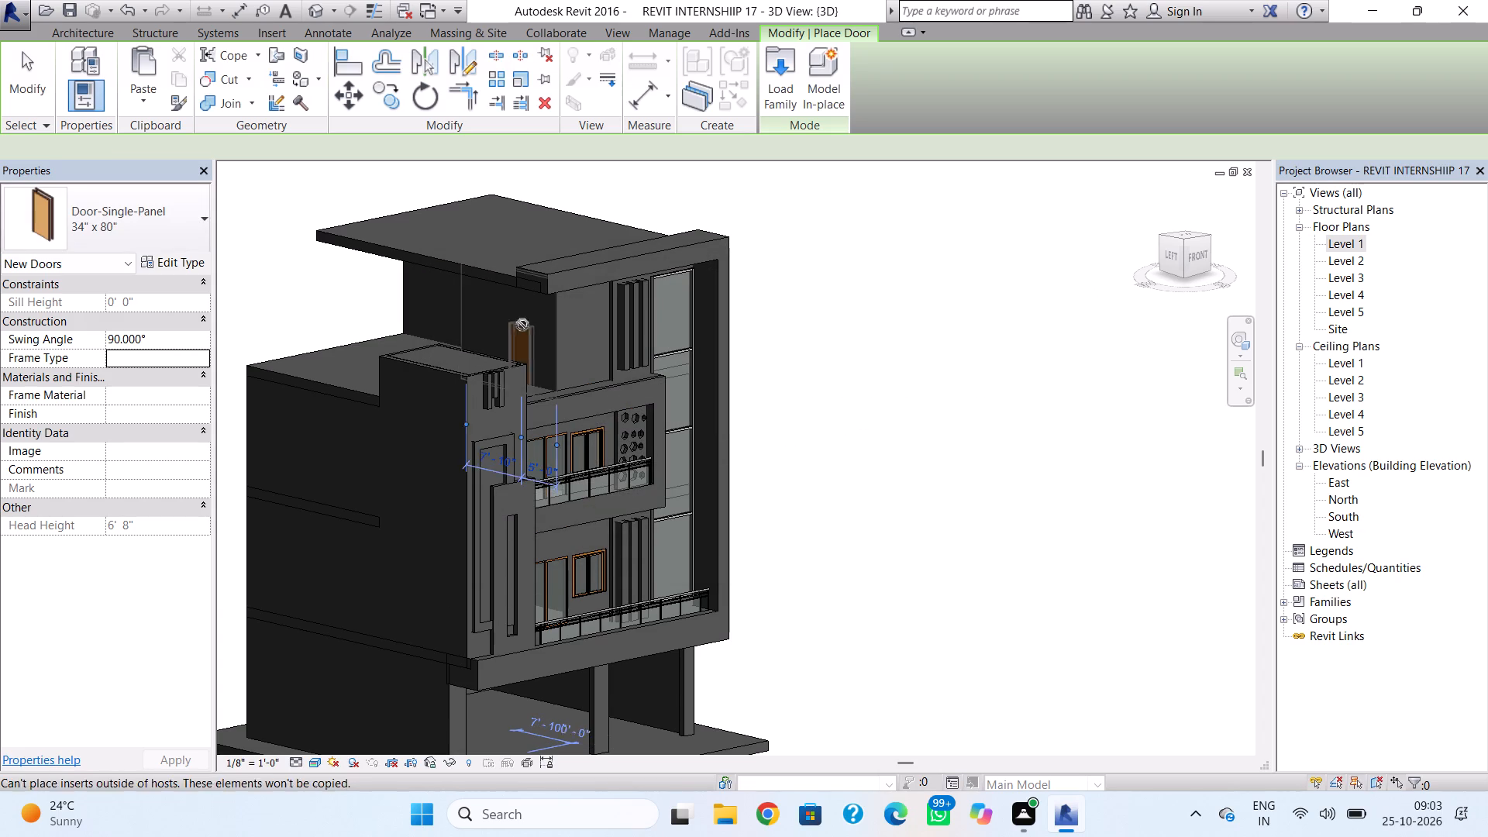
key(Escape)
key(Escape)
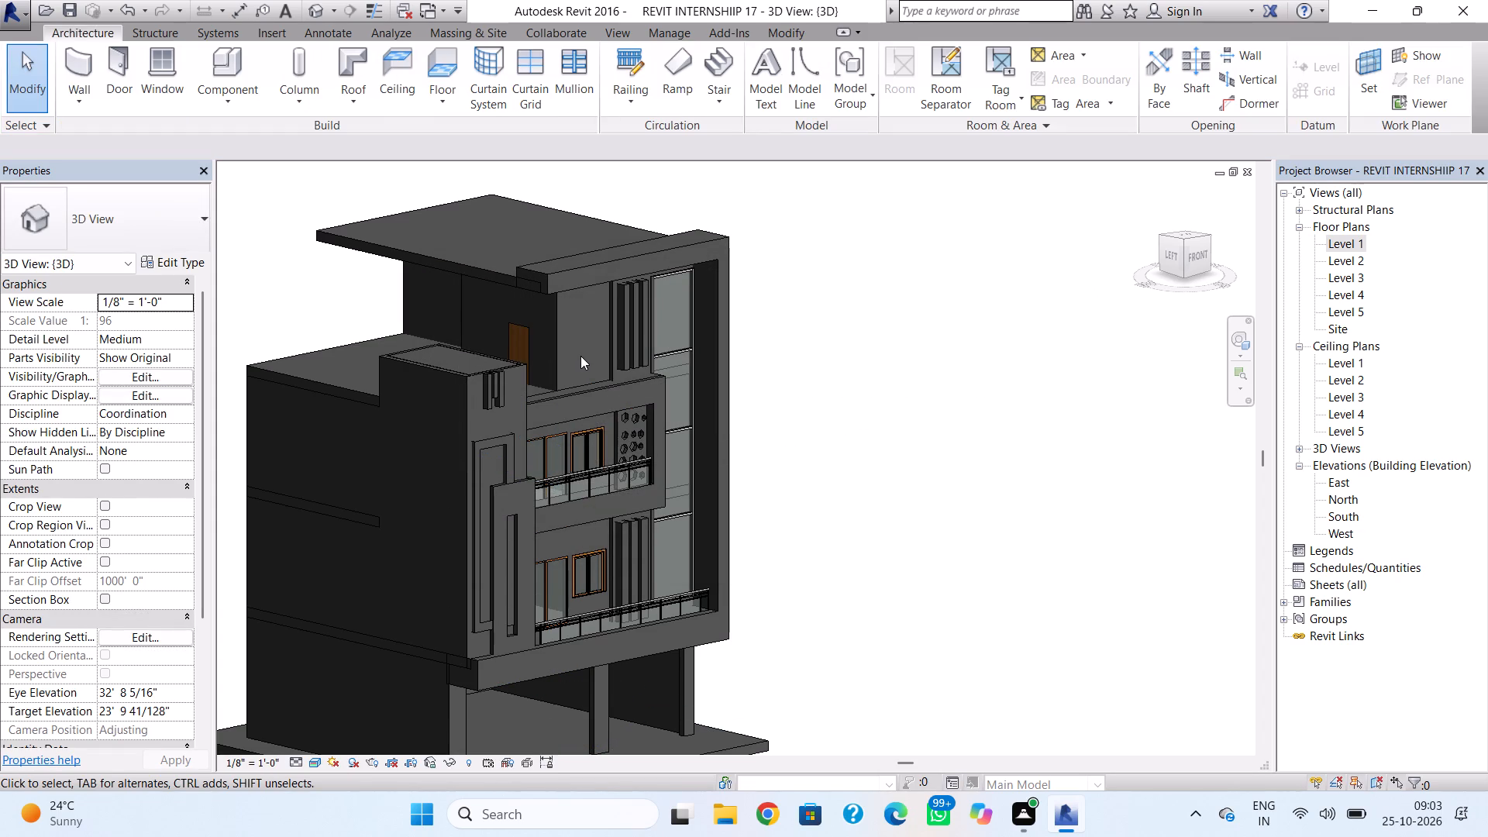
Place two Fixed 24" x 48" windows side by side in the top-storey front wall, beside the vertical slots.
right_drag(581, 357, 529, 353)
shift+right_drag(824, 384, 746, 392)
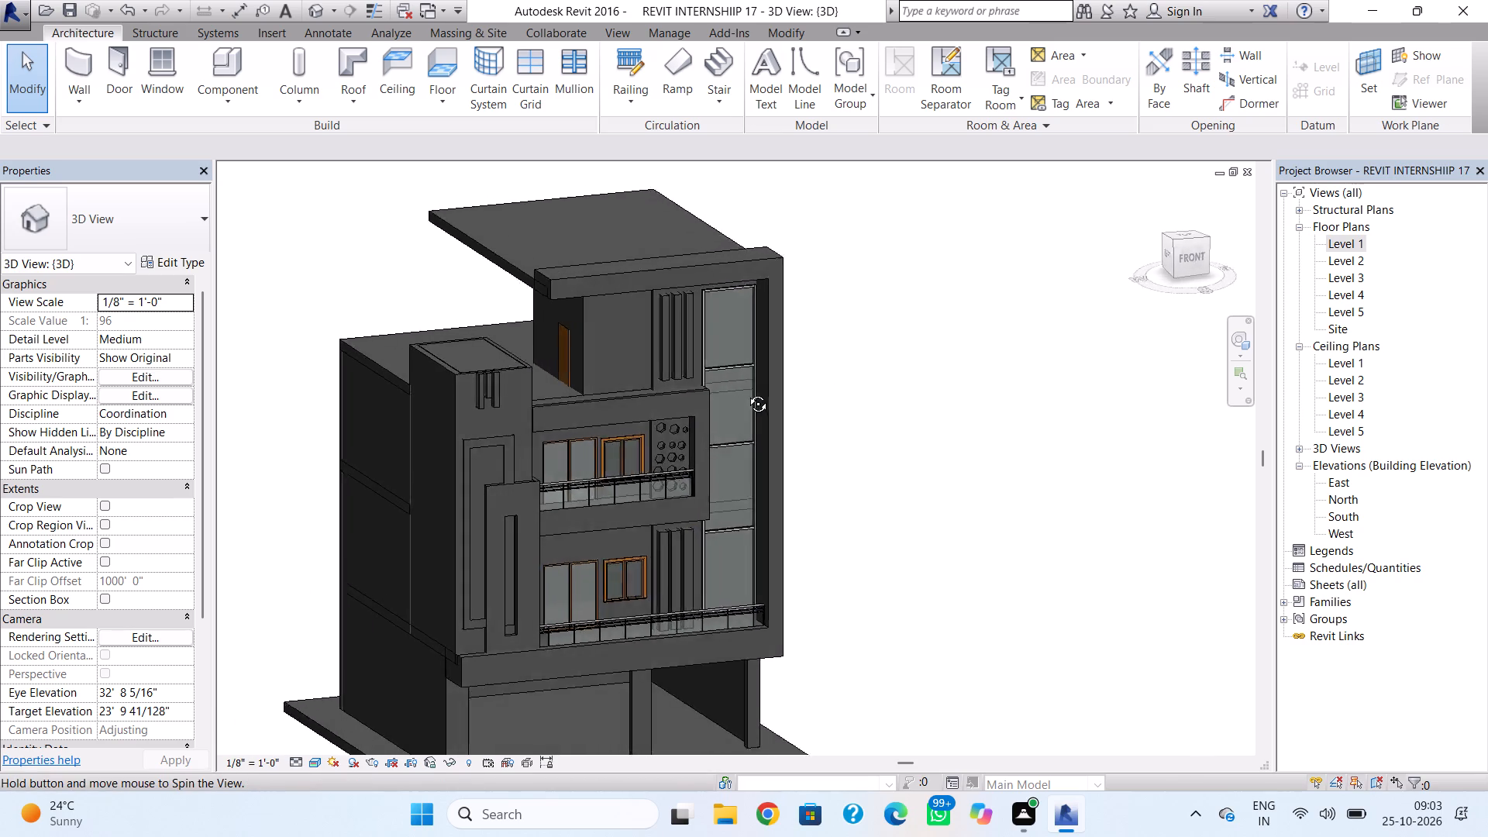
shift+right_drag(746, 392, 673, 308)
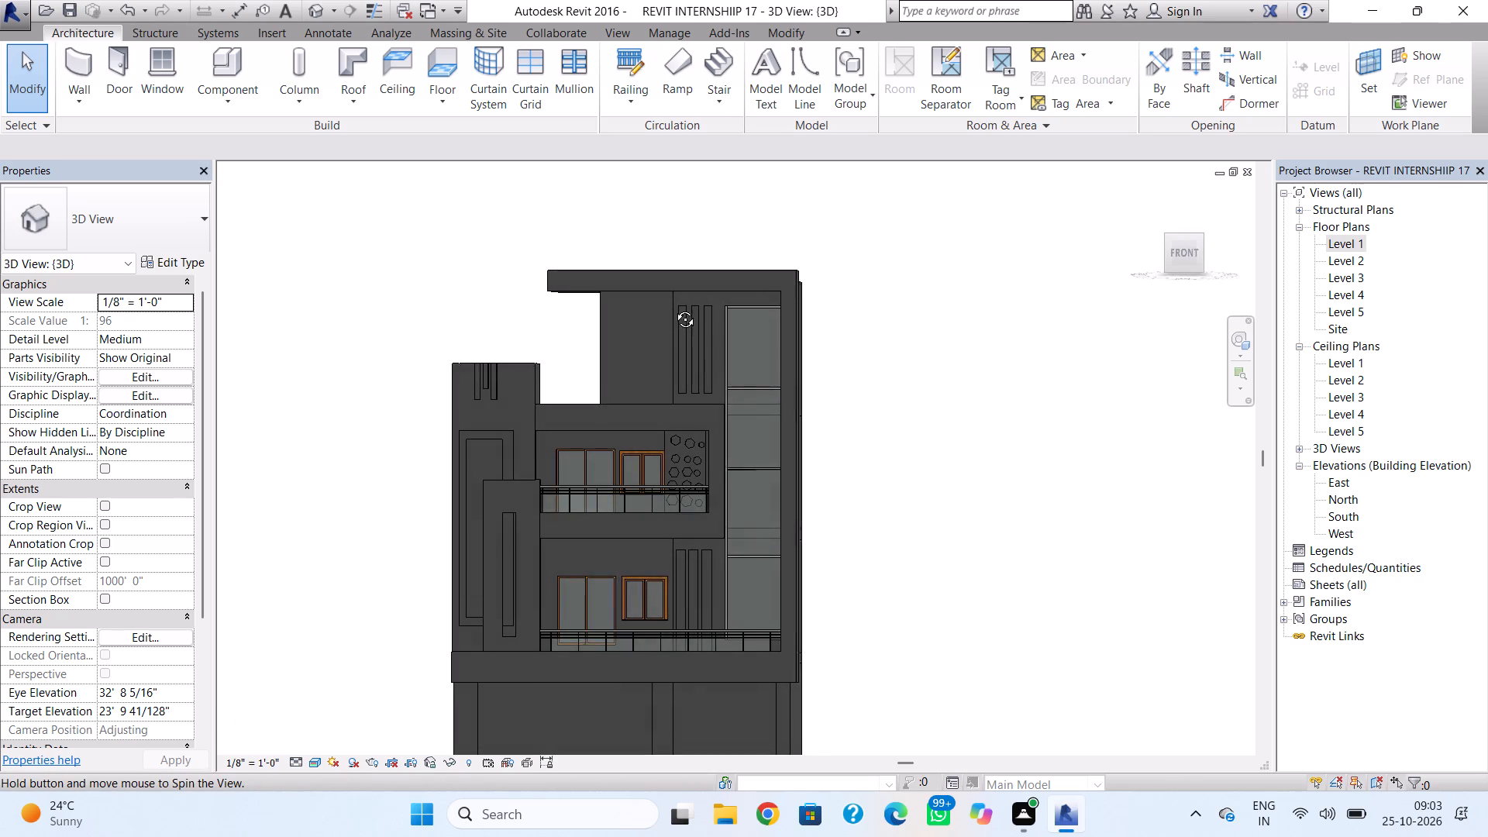
shift+right_drag(673, 308, 676, 309)
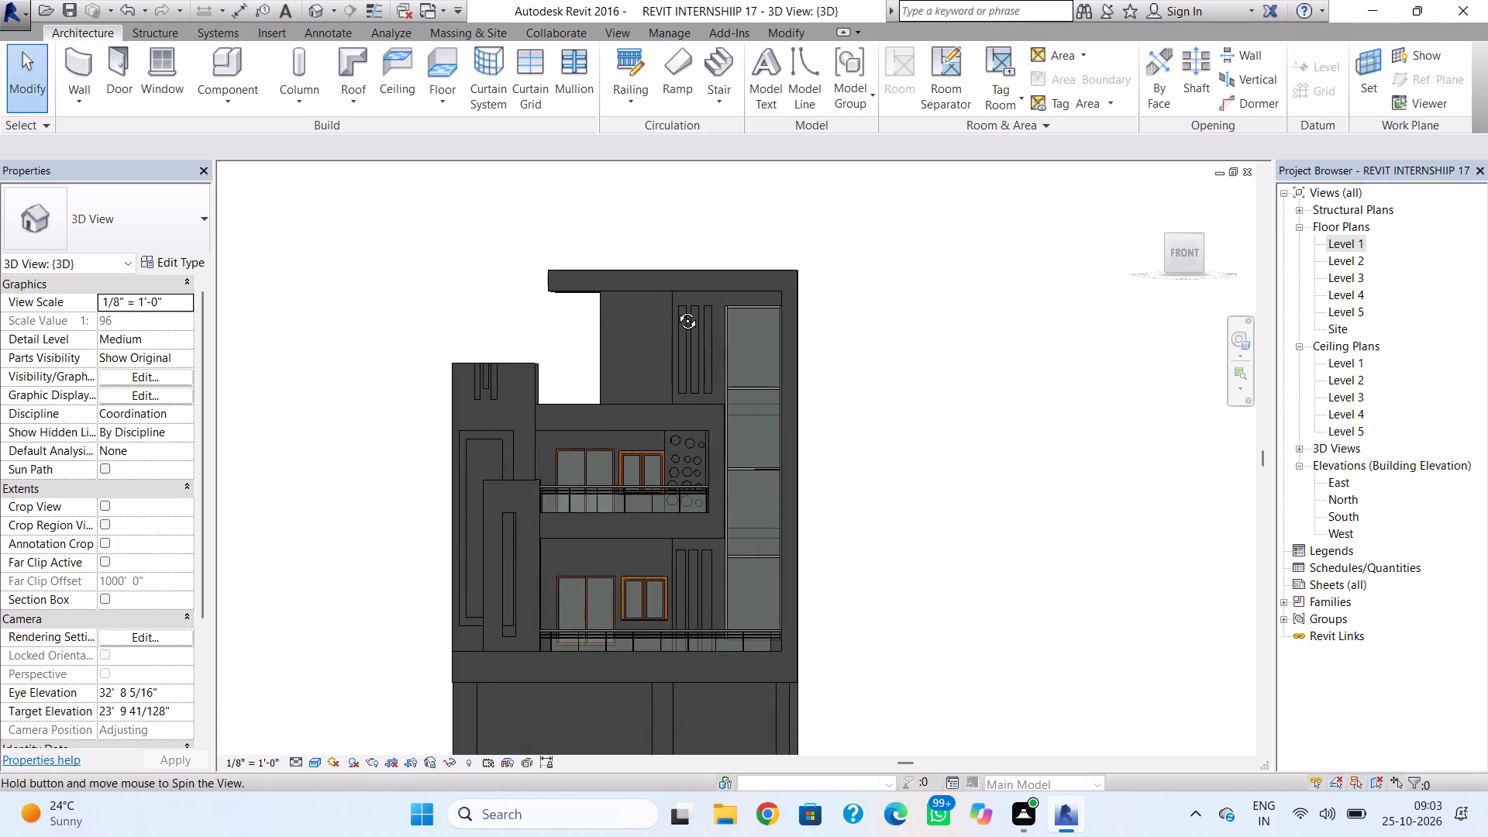
shift+right_drag(676, 309, 677, 310)
scroll(647, 380, up, 4)
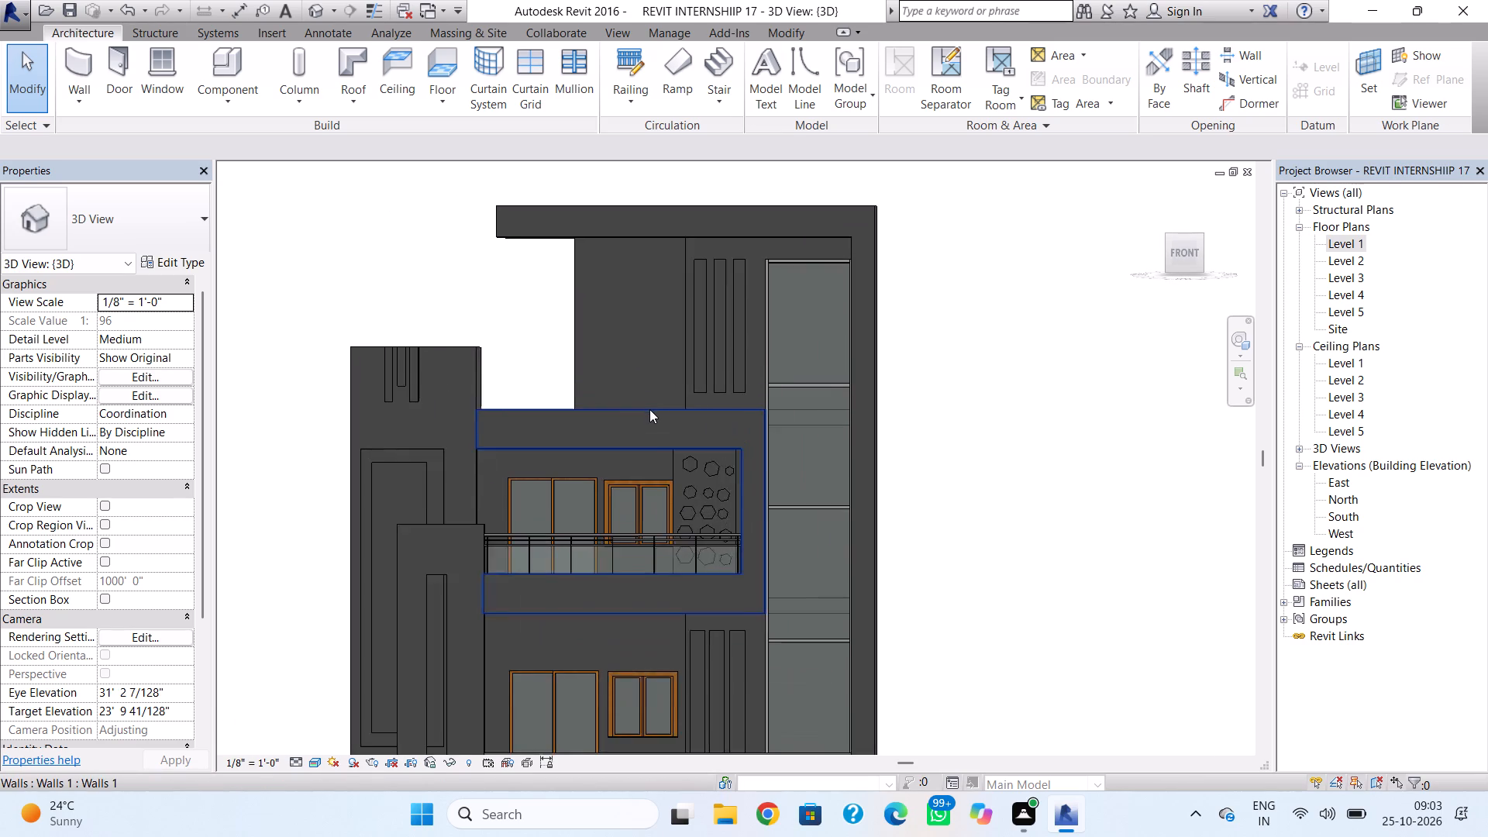
click(143, 64)
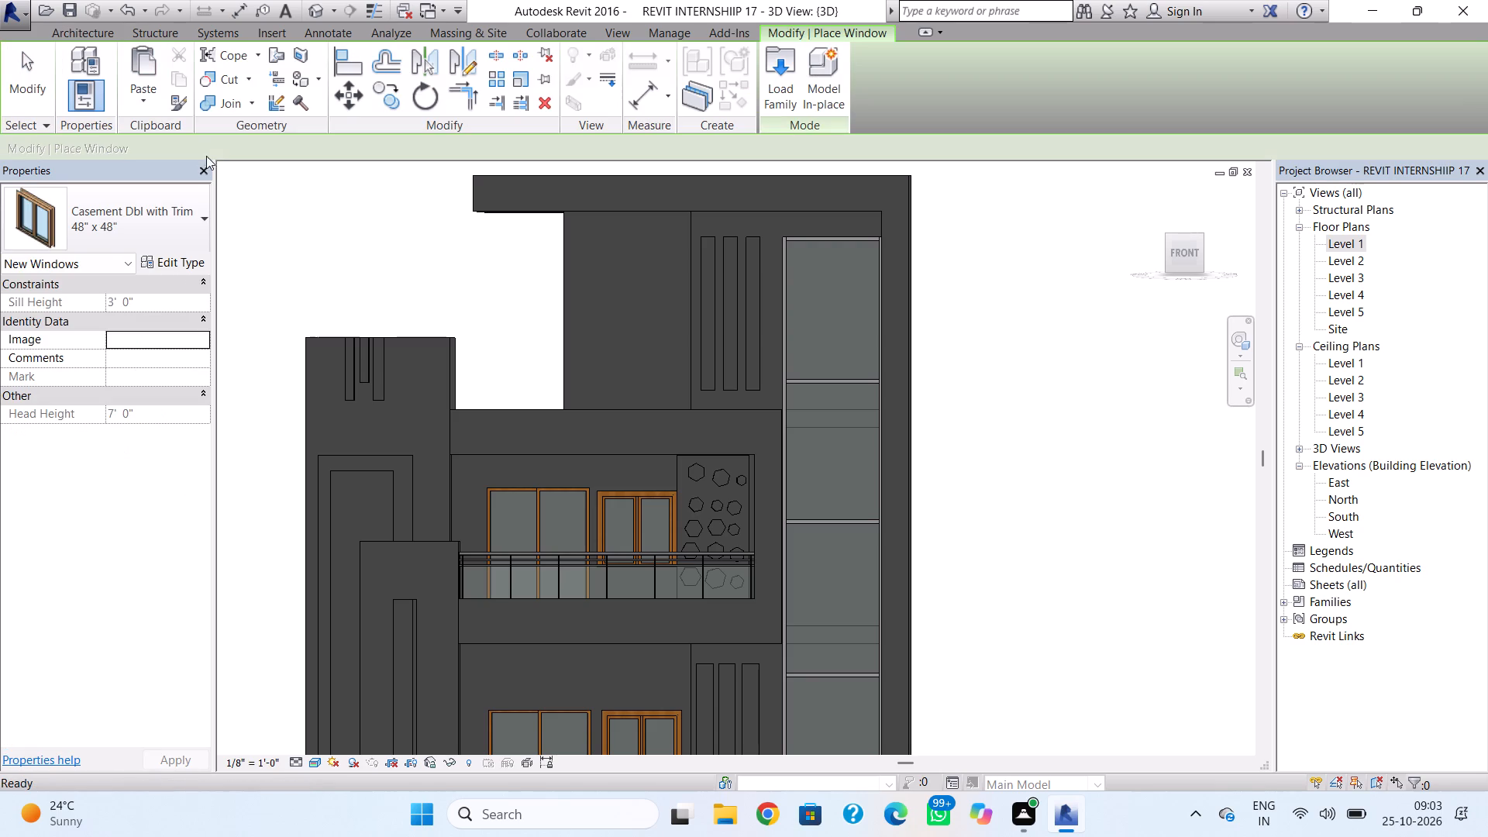
click(177, 215)
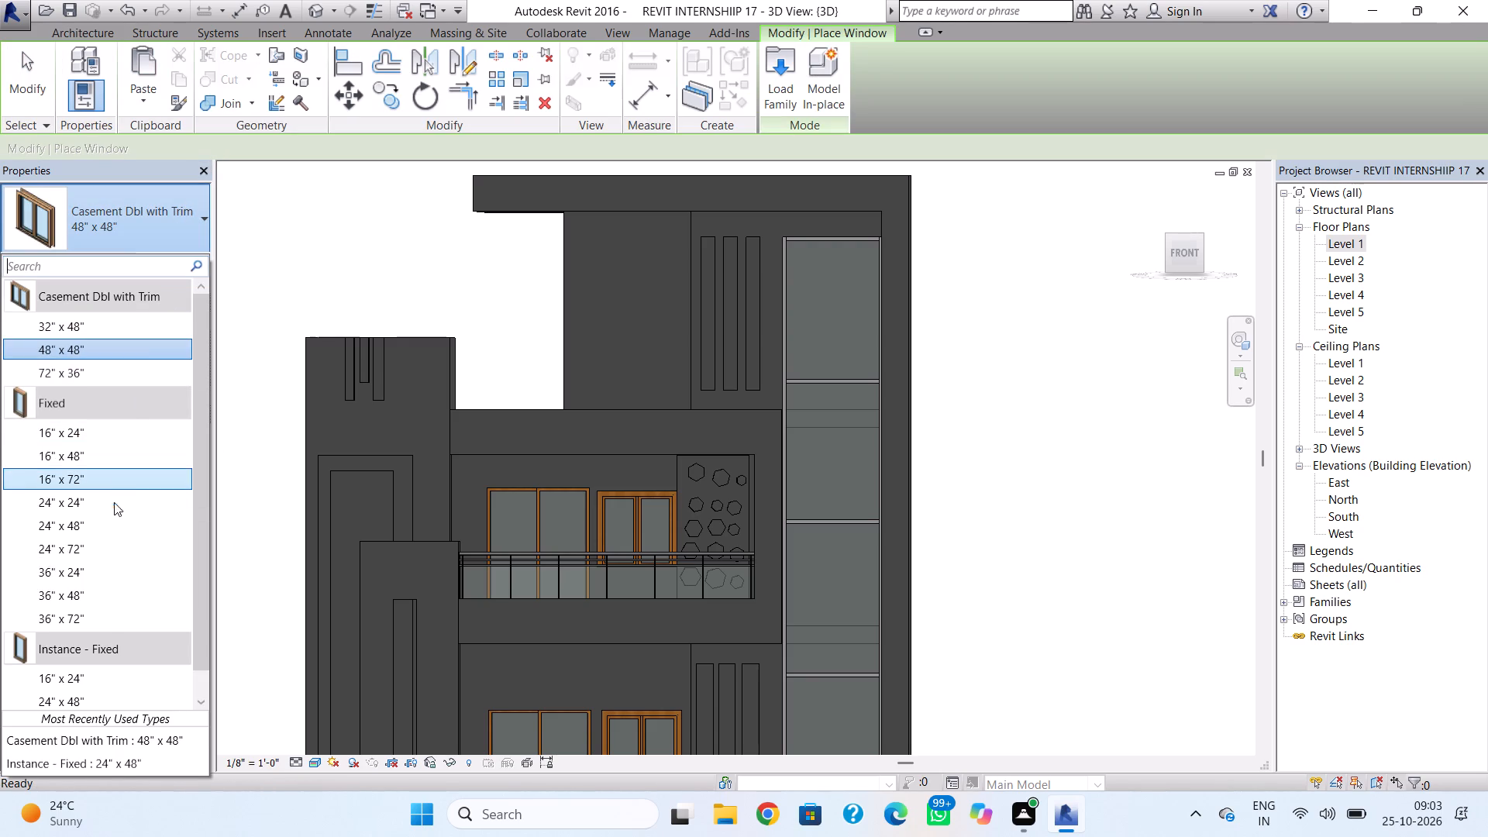
click(111, 529)
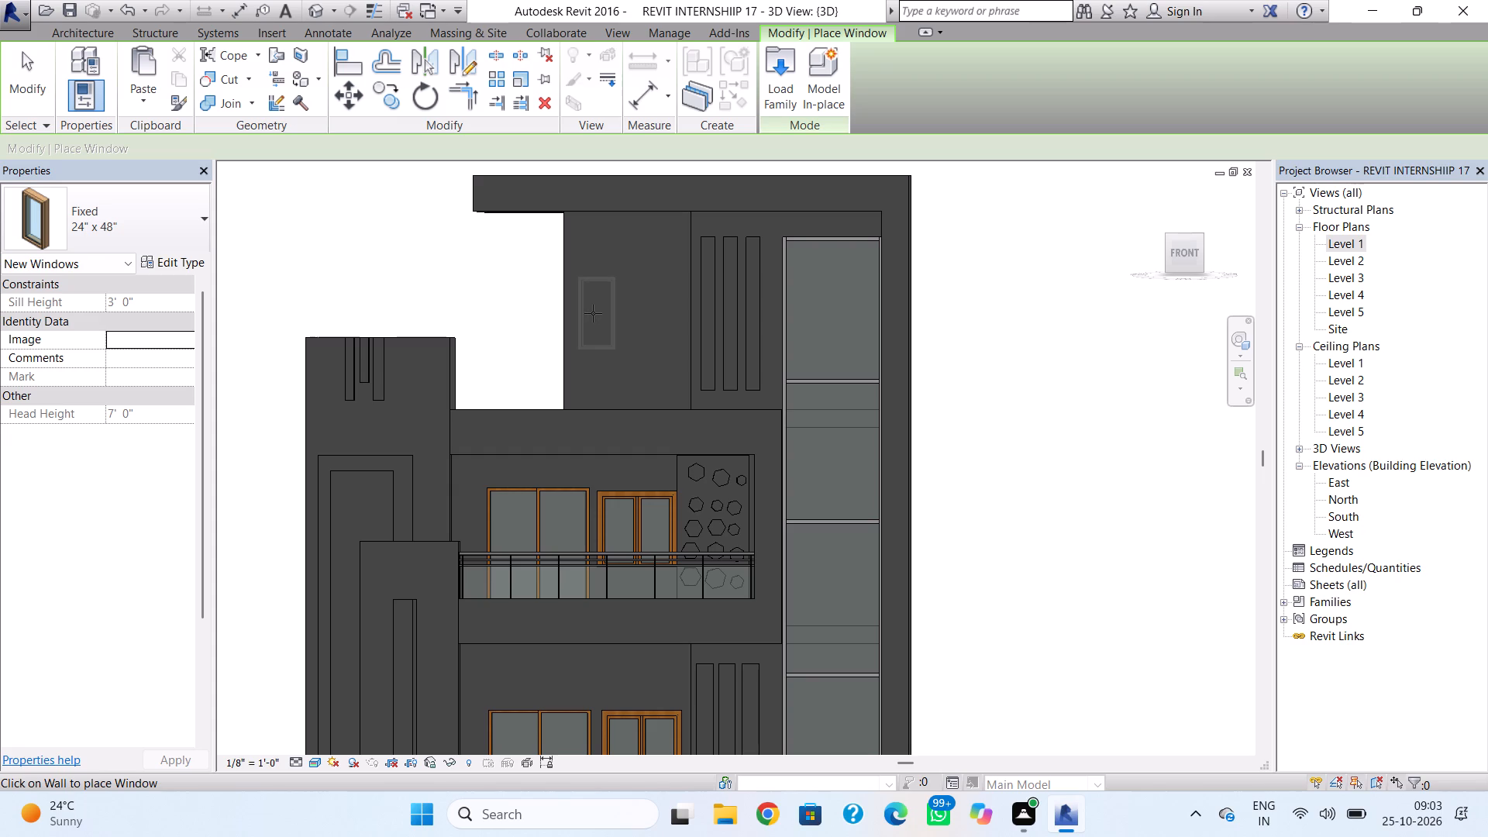
click(591, 313)
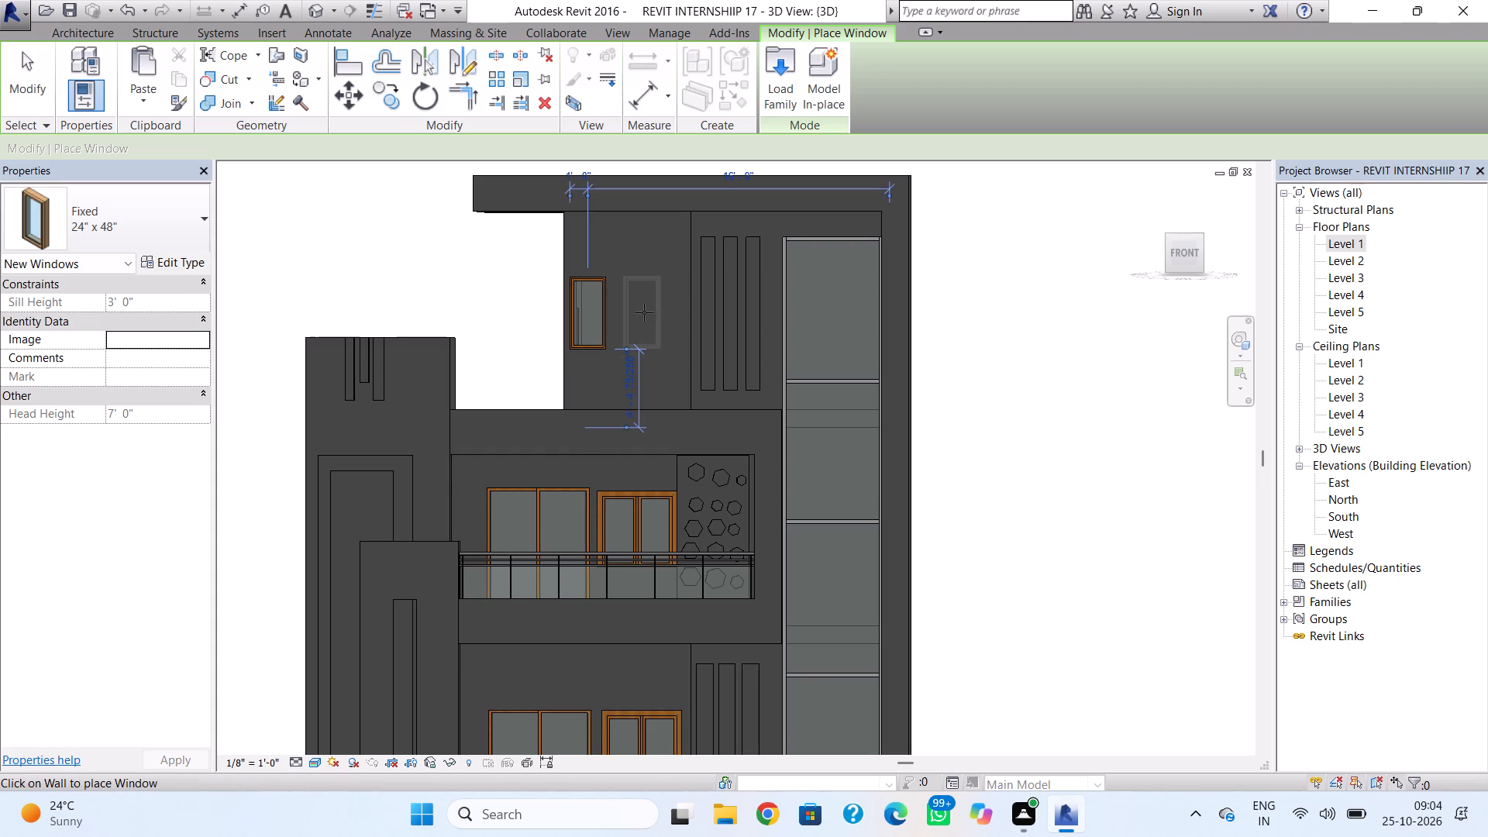
scroll(642, 317, up, 2)
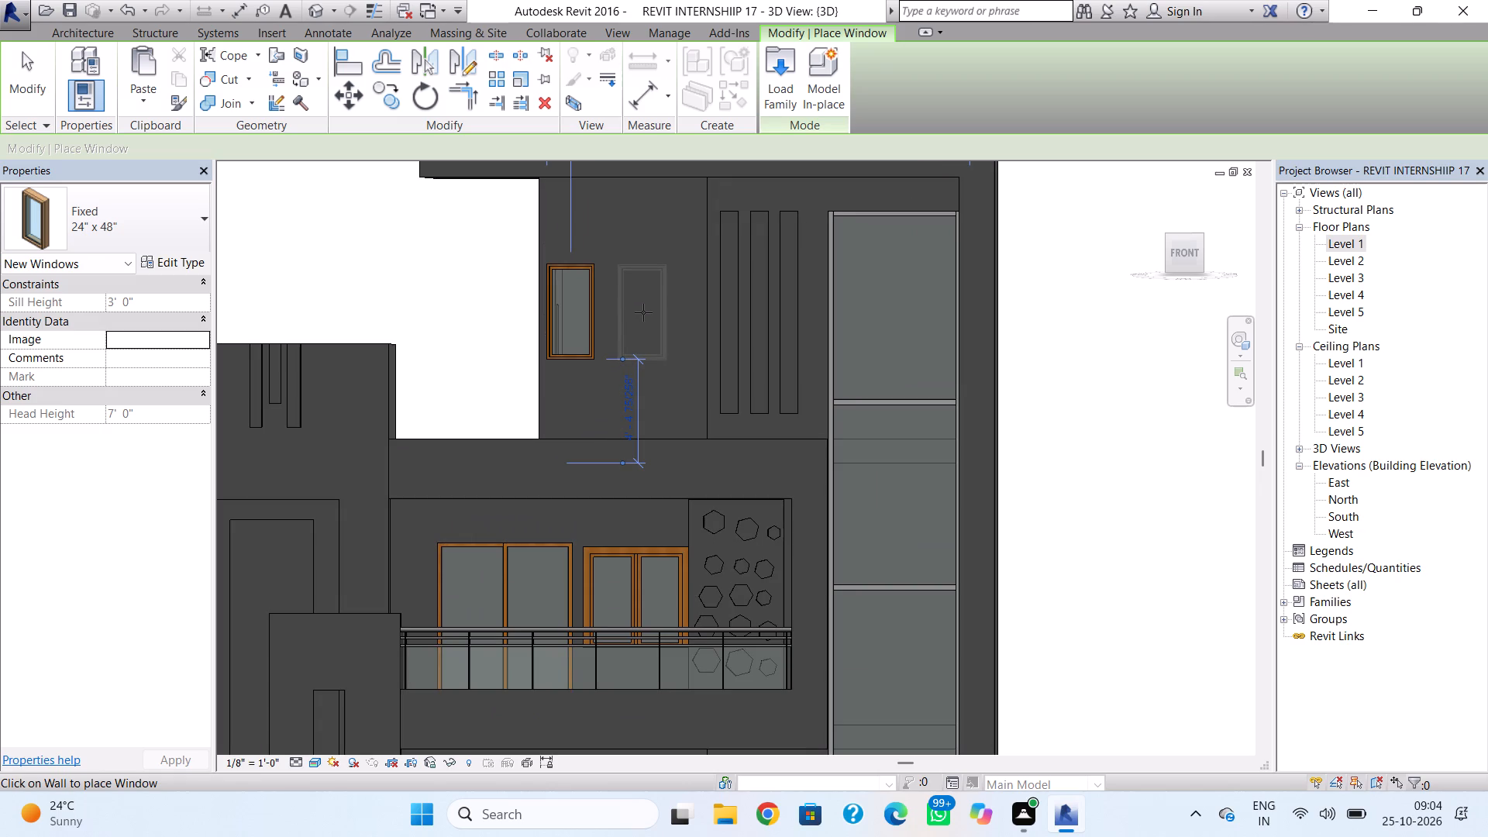
click(643, 312)
key(Escape)
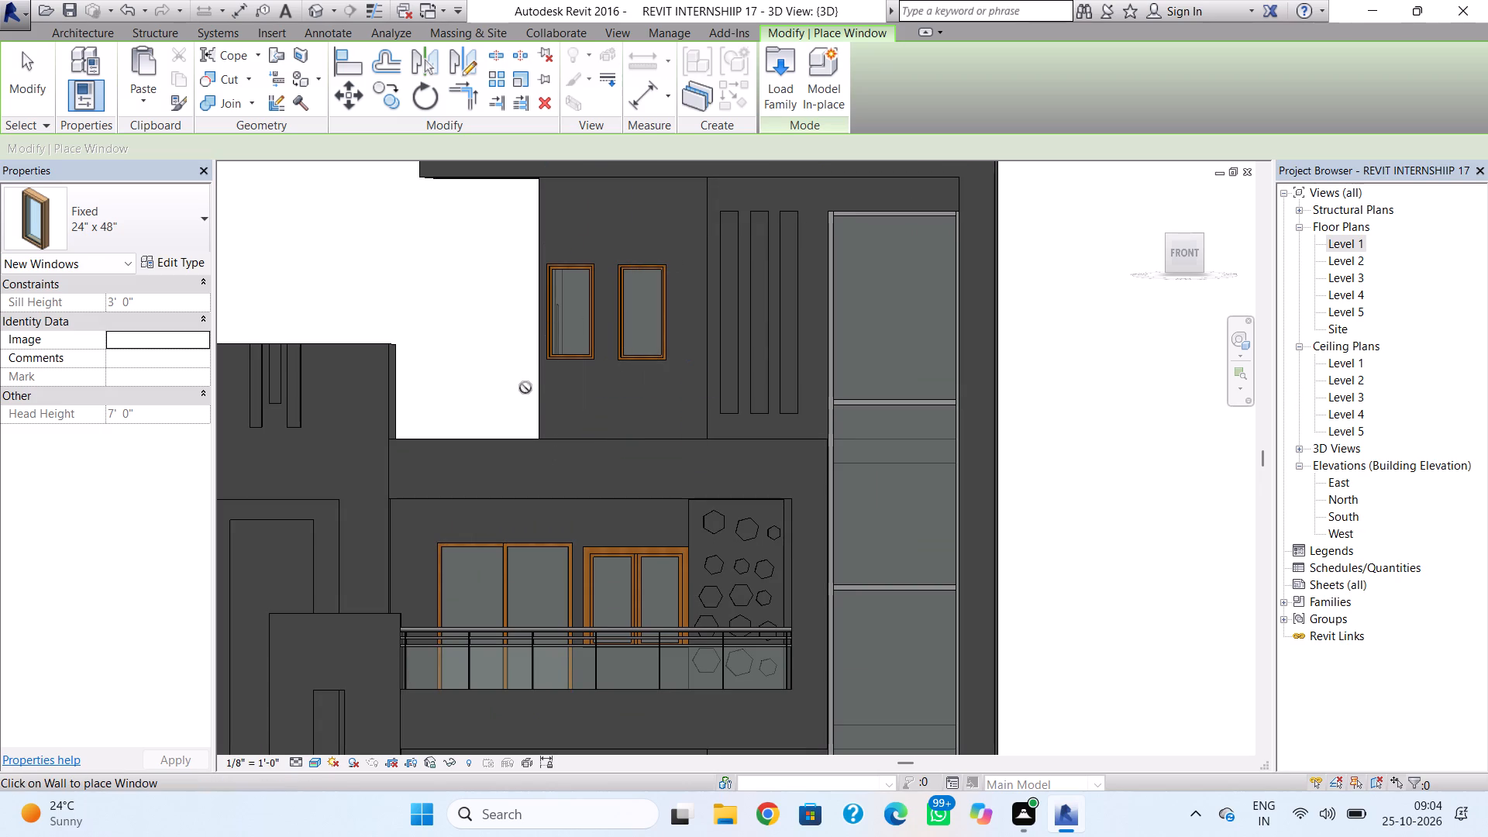
key(Escape)
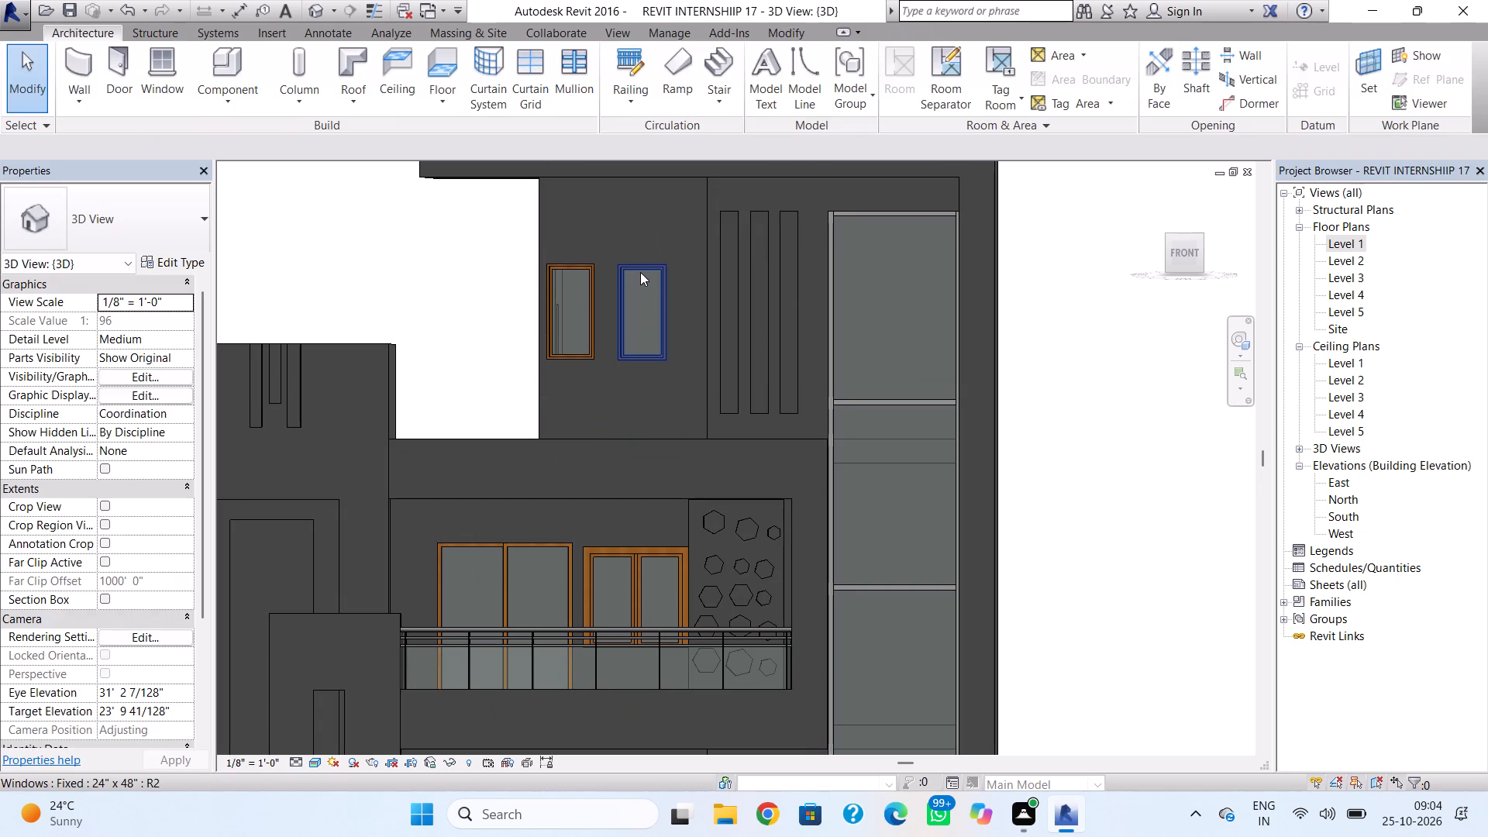
Nudge the two top-storey front windows sideways so they are spaced evenly across the wall between its edge and the slotted wall.
click(640, 272)
key(Right)
key(Right)
key(Right)
key(Right)
key(Right)
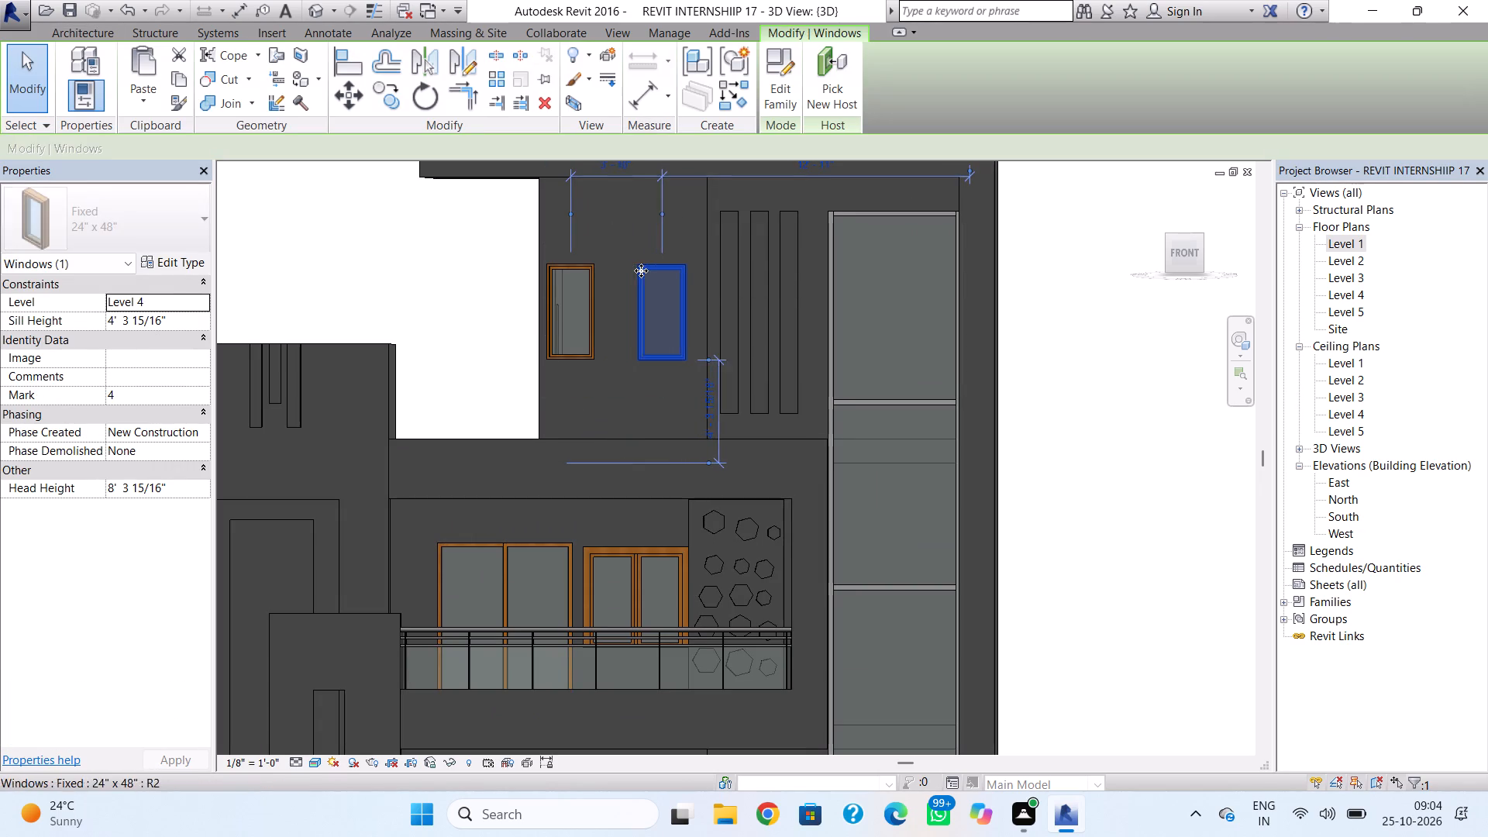
key(Right)
key(Right)
key(Right)
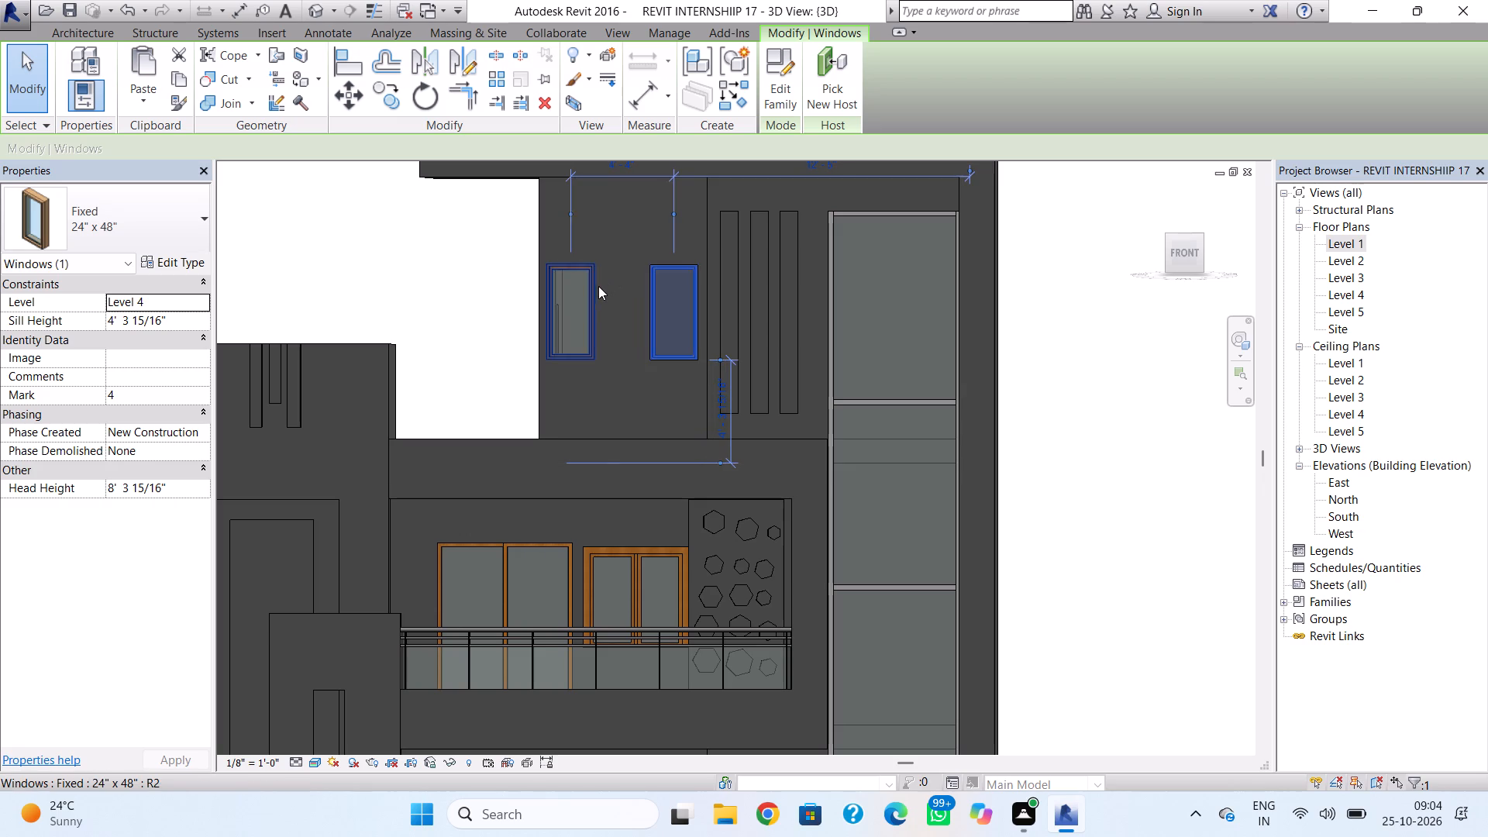
click(597, 288)
key(Right)
key(Right)
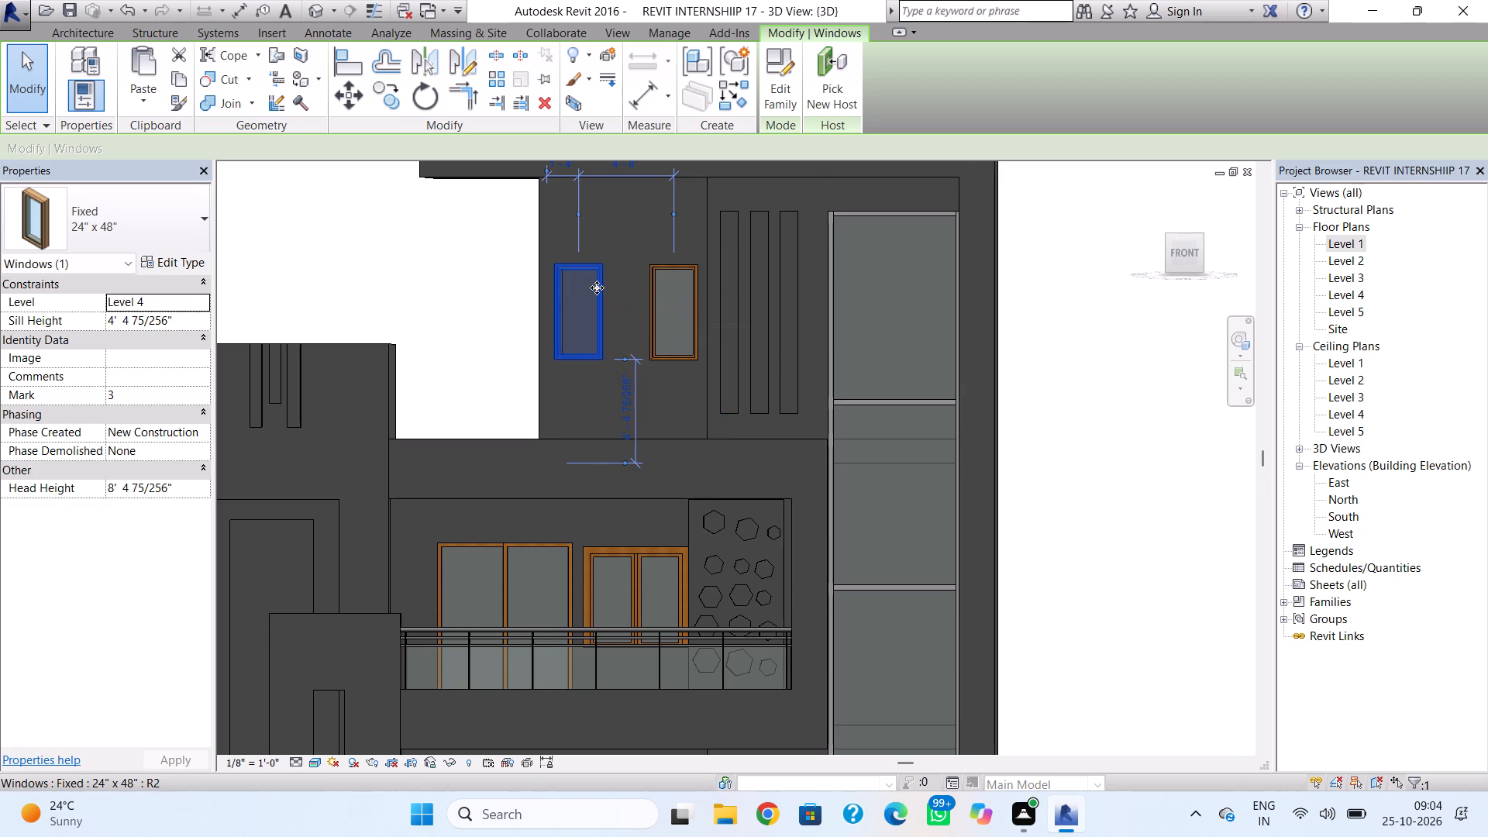
click(649, 263)
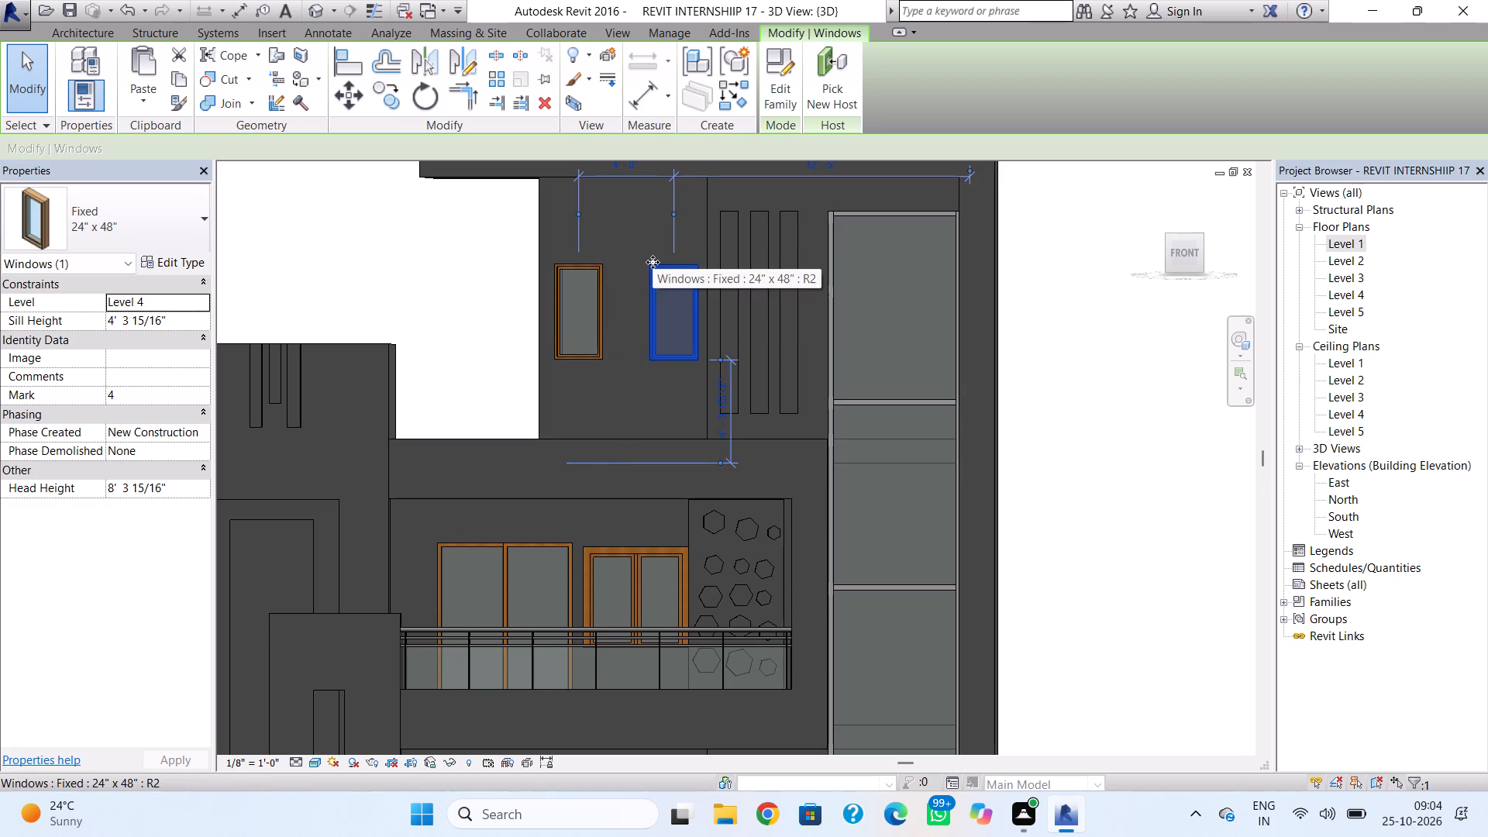
key(Left)
key(Left)
key(Escape)
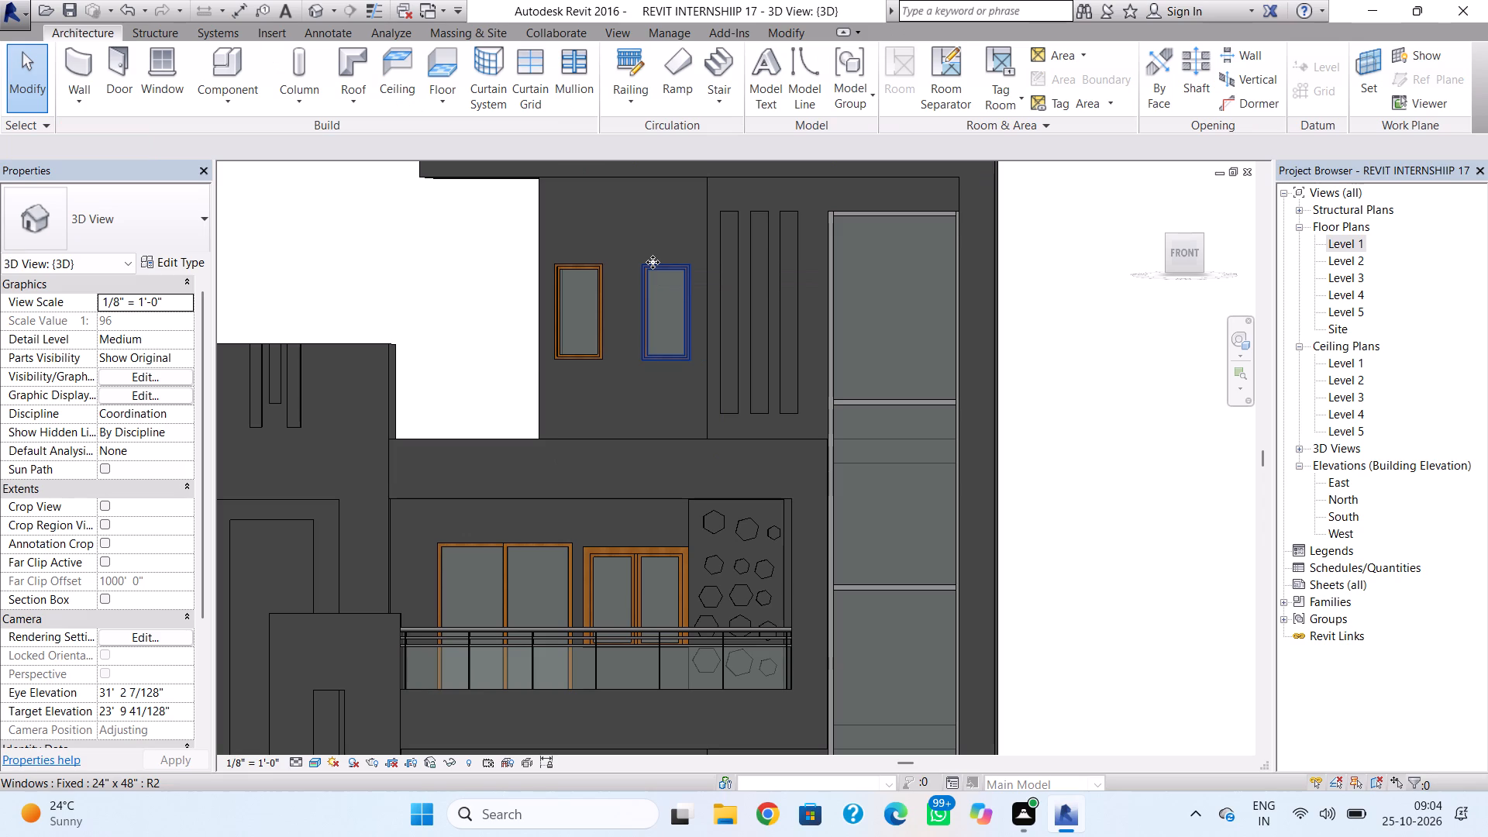
Inspect the type properties of the Generic - 5" slotted wall beside the tall glazing.
click(704, 383)
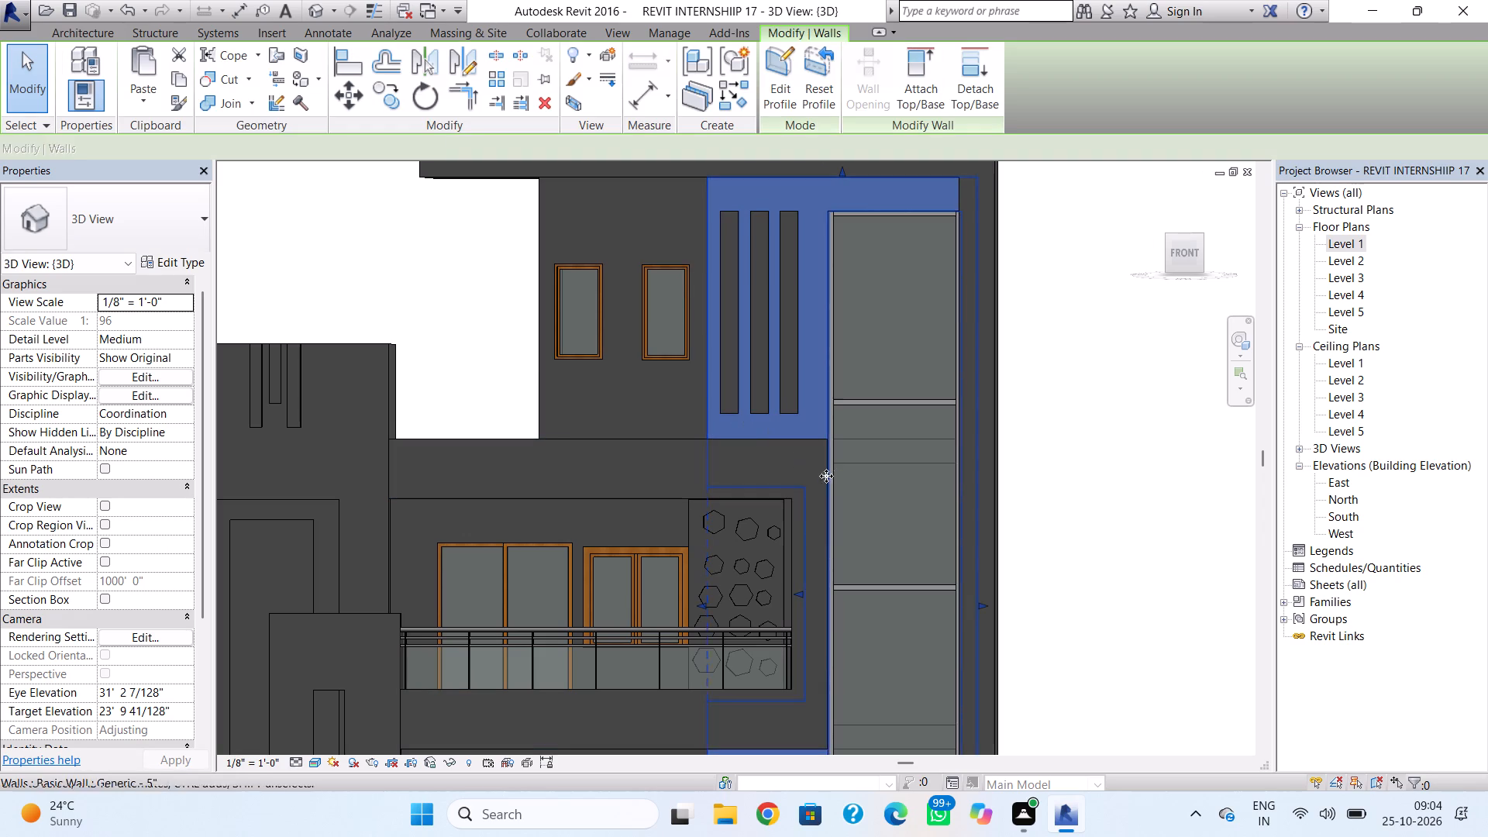
click(1067, 515)
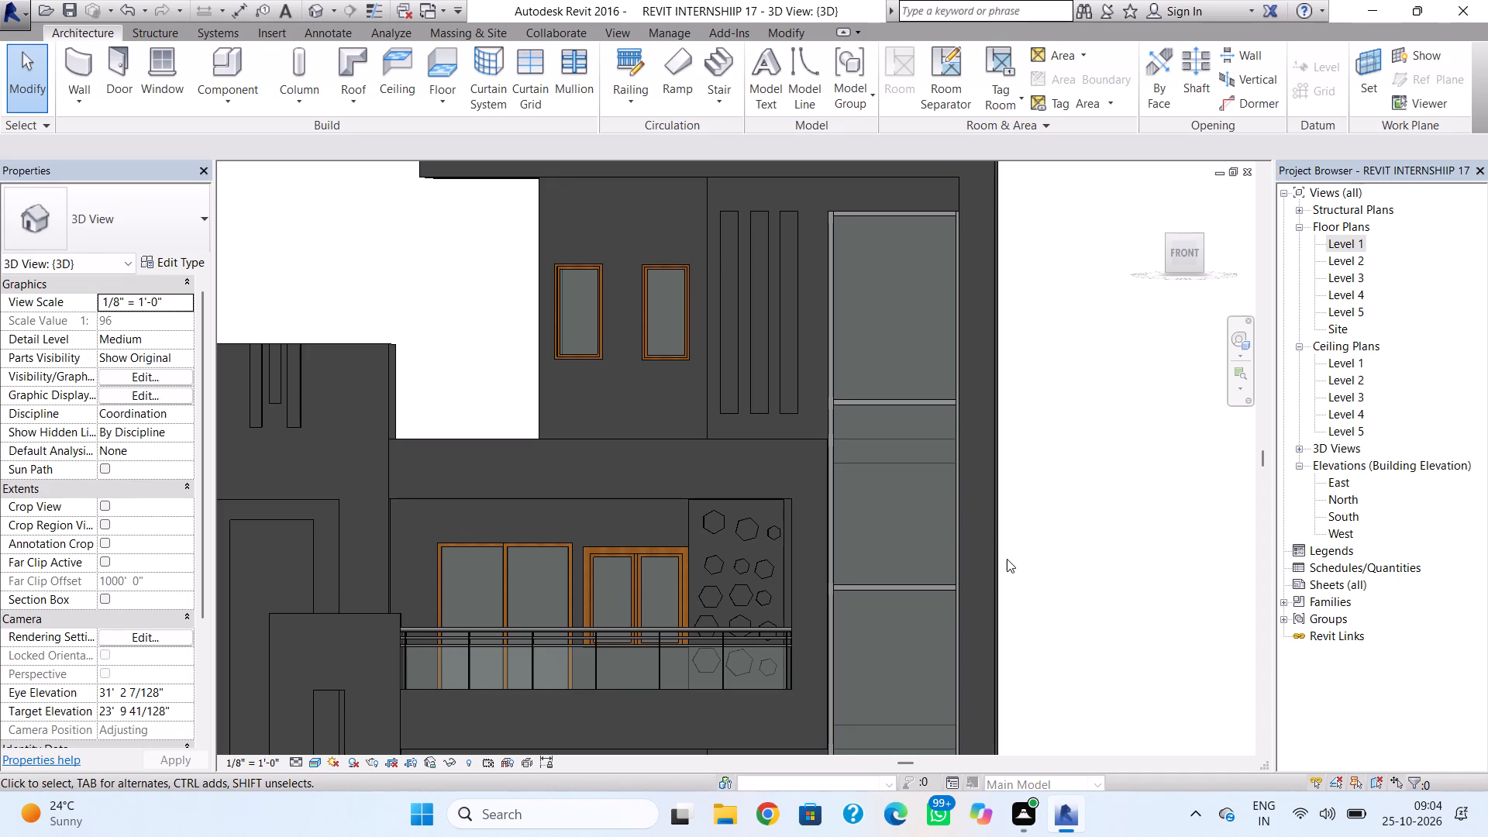
scroll(792, 500, down, 2)
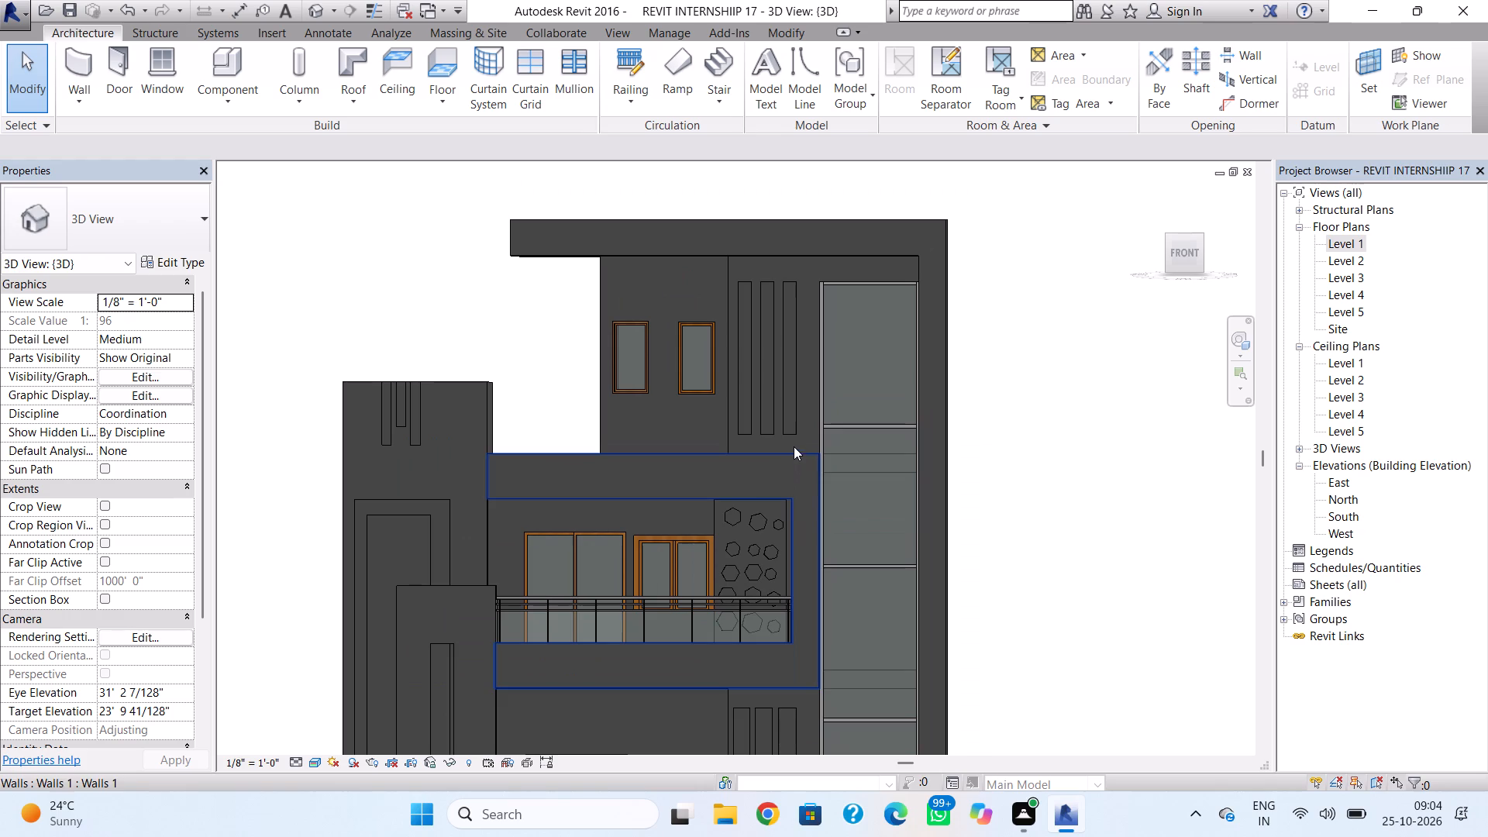
click(726, 442)
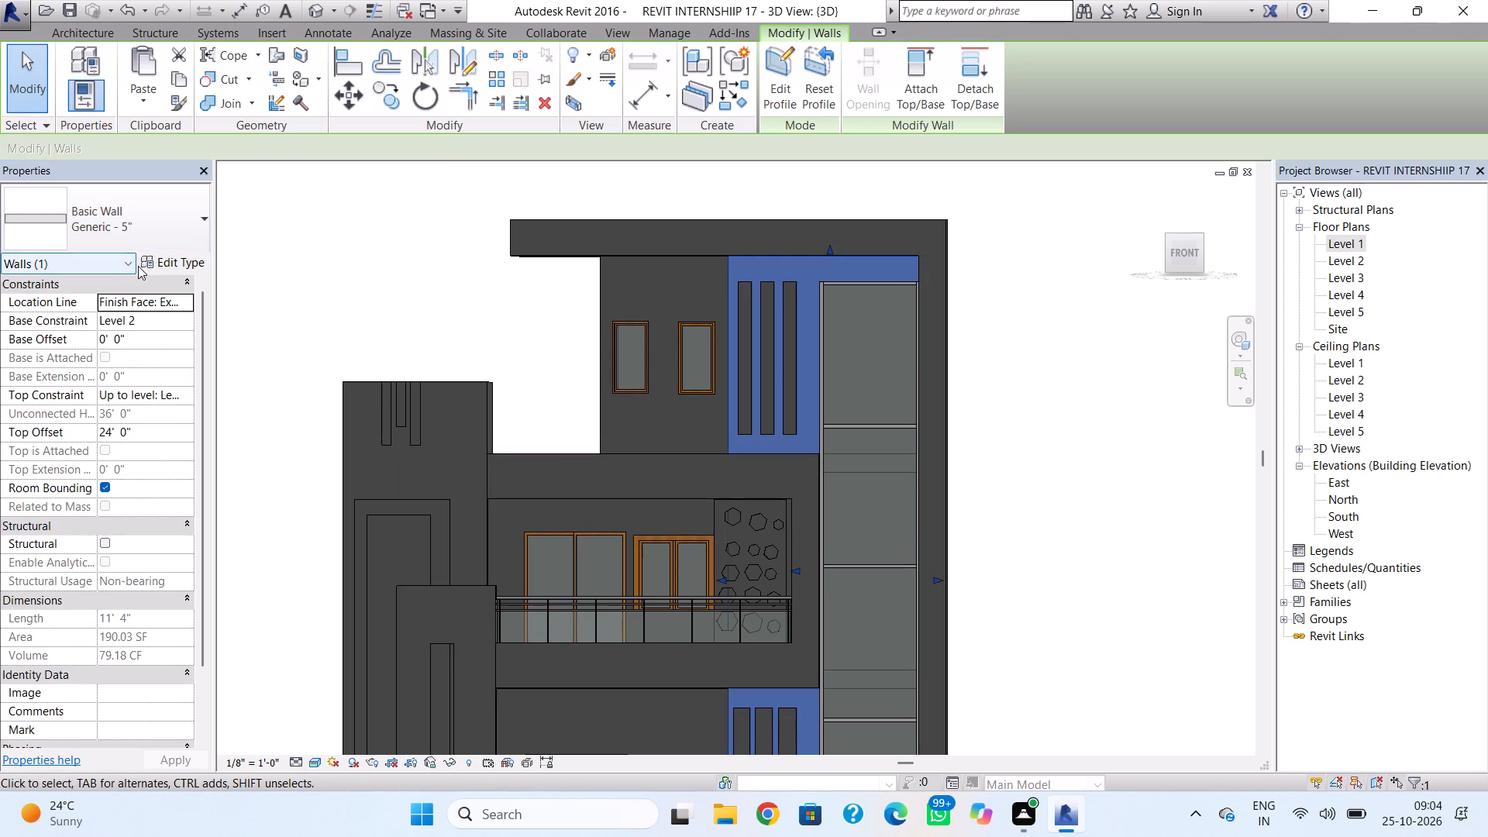
click(160, 265)
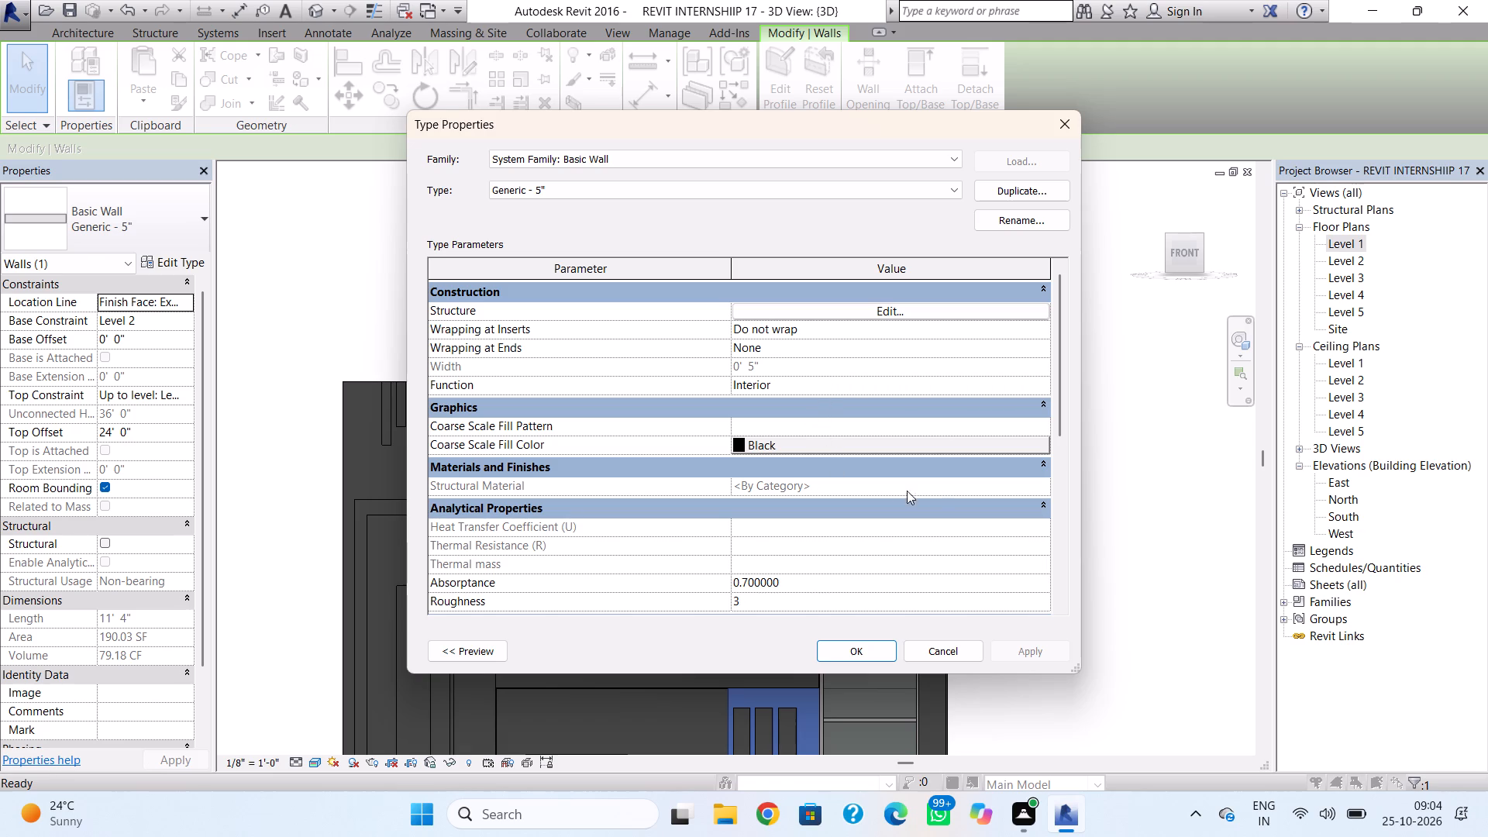
double_click(936, 492)
click(996, 483)
click(868, 642)
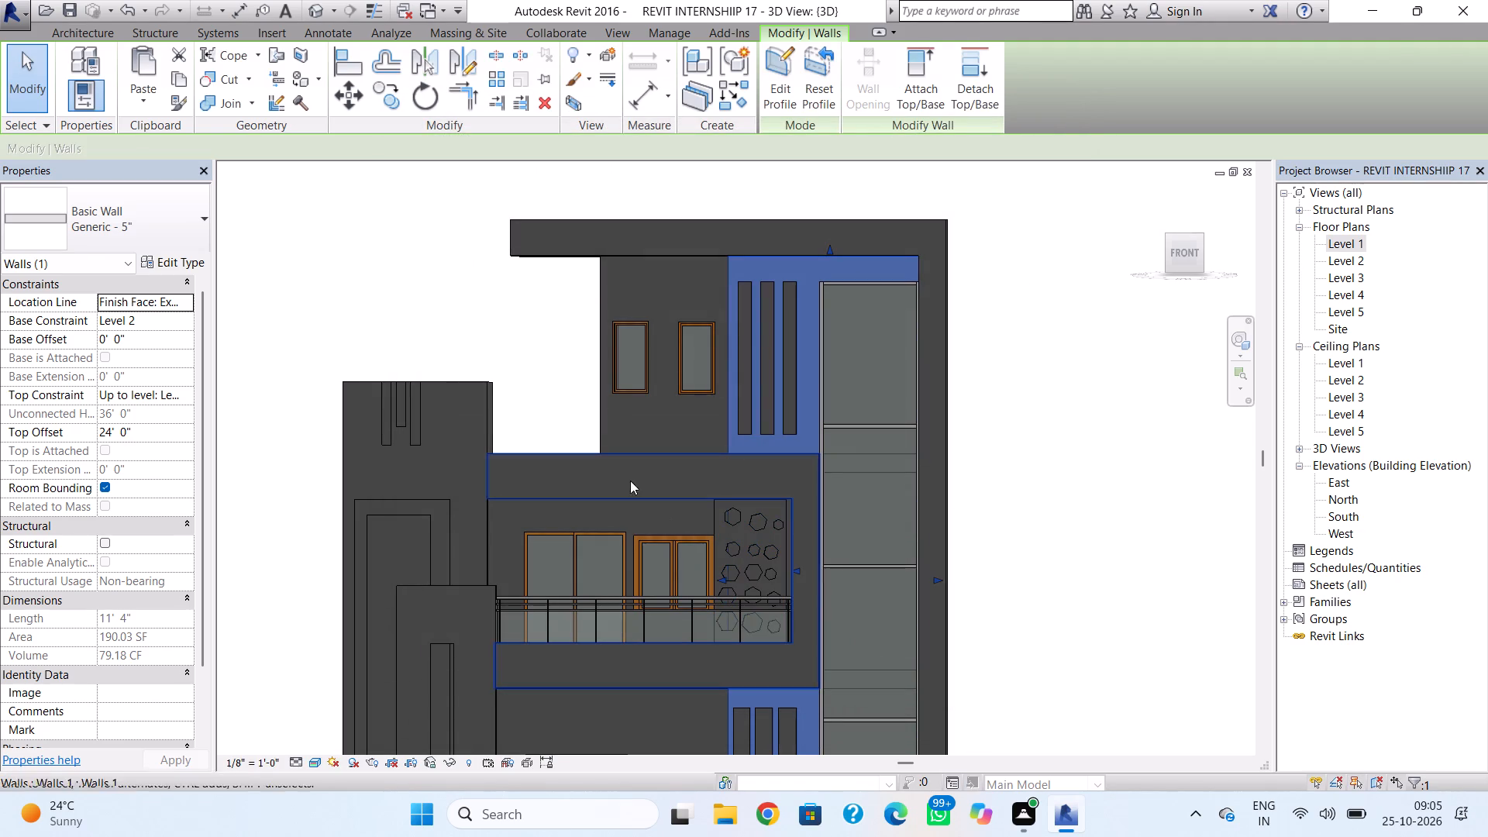
click(368, 312)
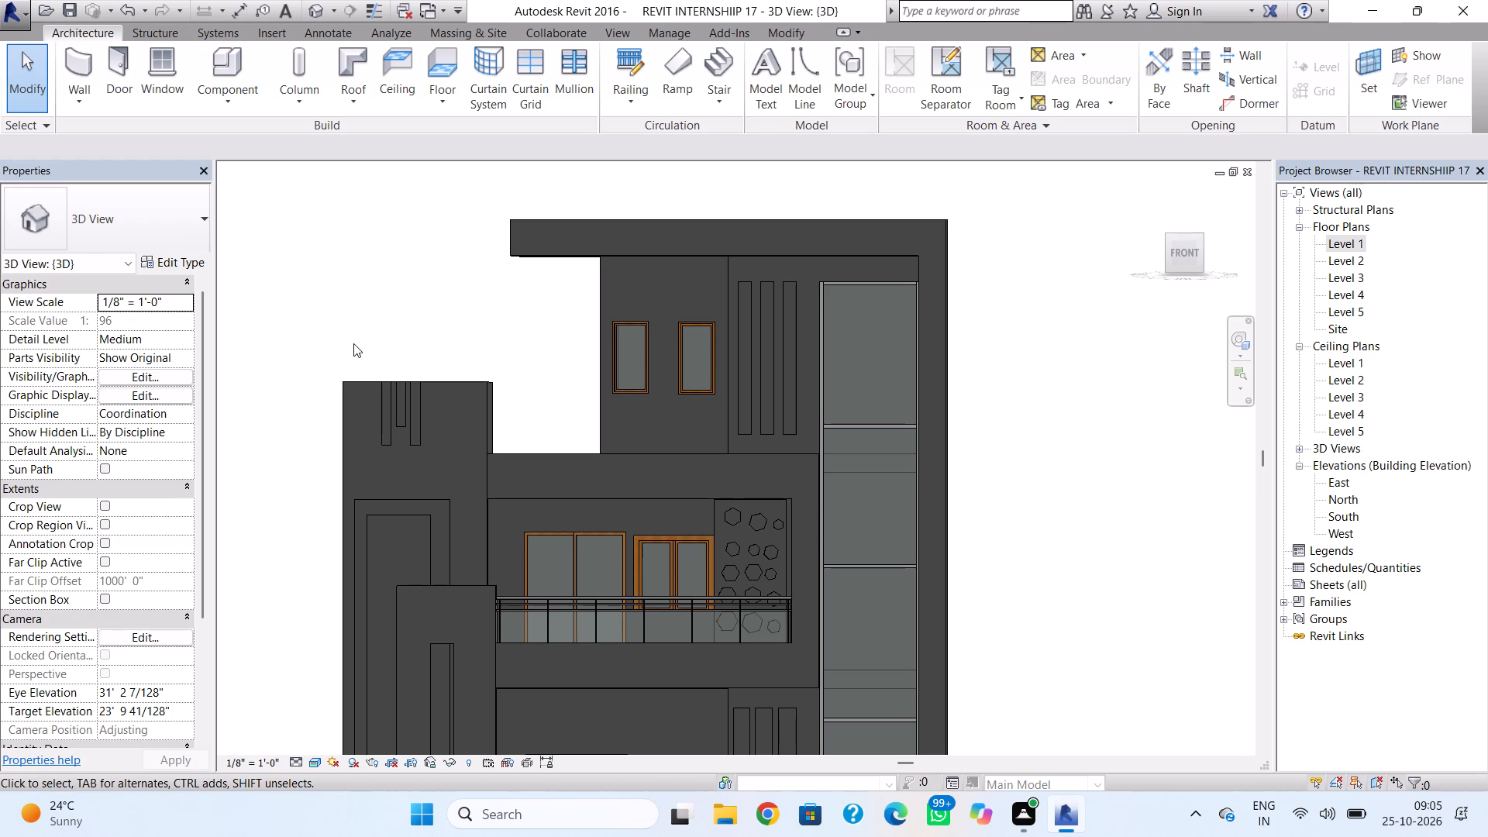
Adjust the tower's rectangular frame by narrowing its right upright slightly from the outer side and widening its left upright inward.
scroll(572, 363, down, 4)
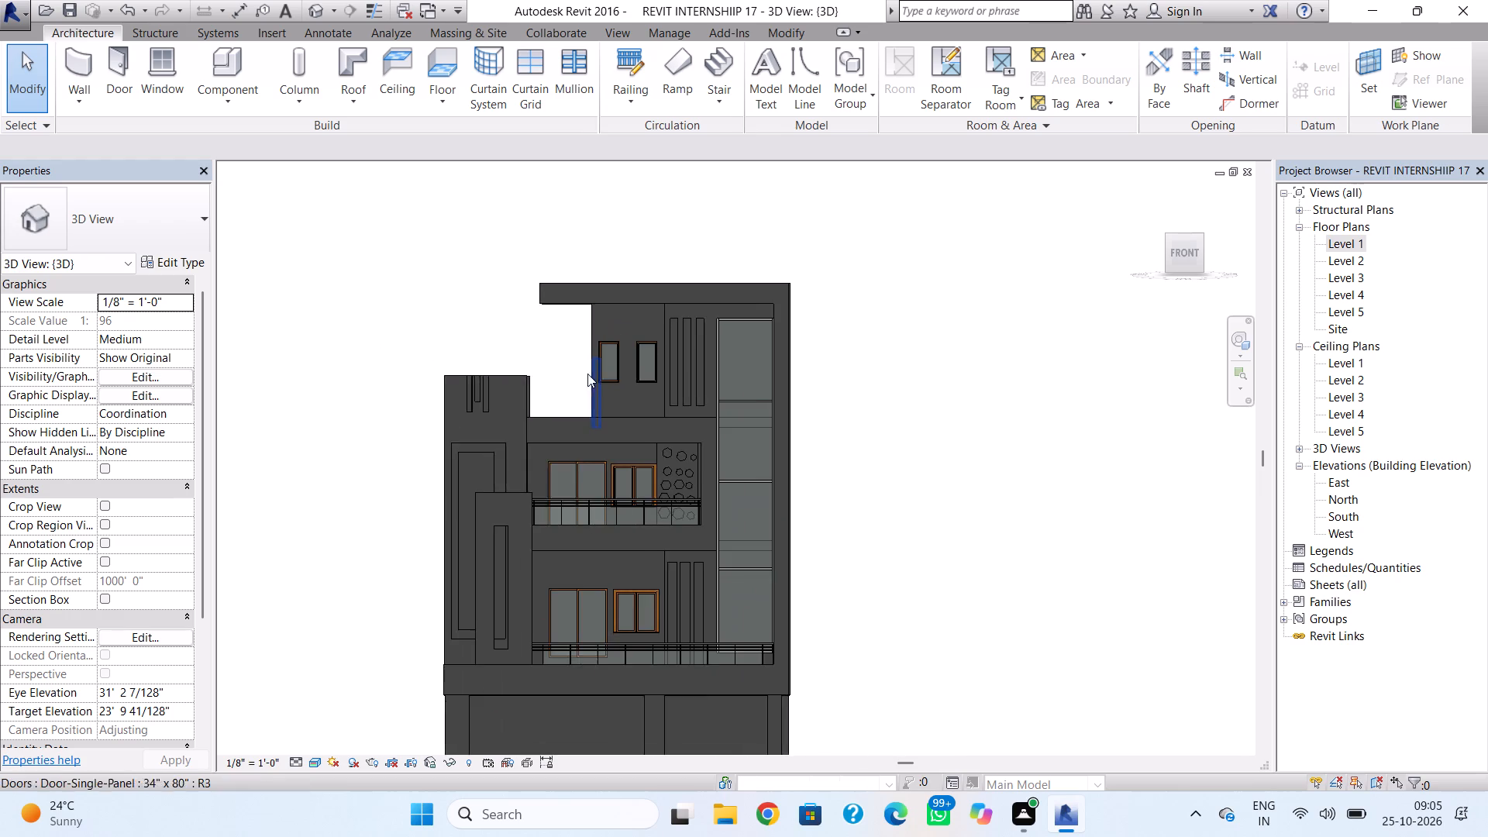
middle_drag(590, 375, 594, 323)
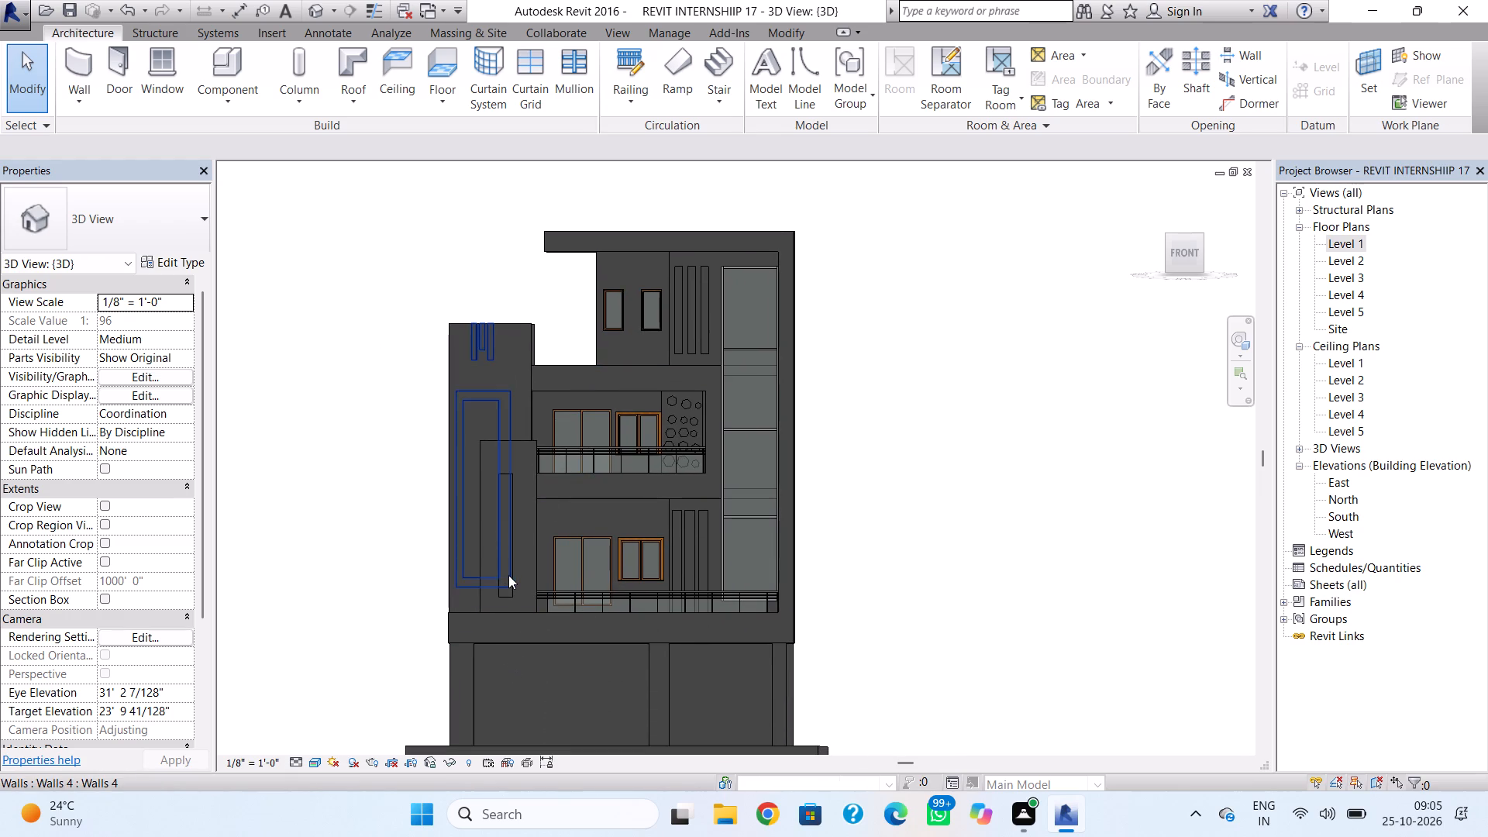
scroll(508, 575, up, 5)
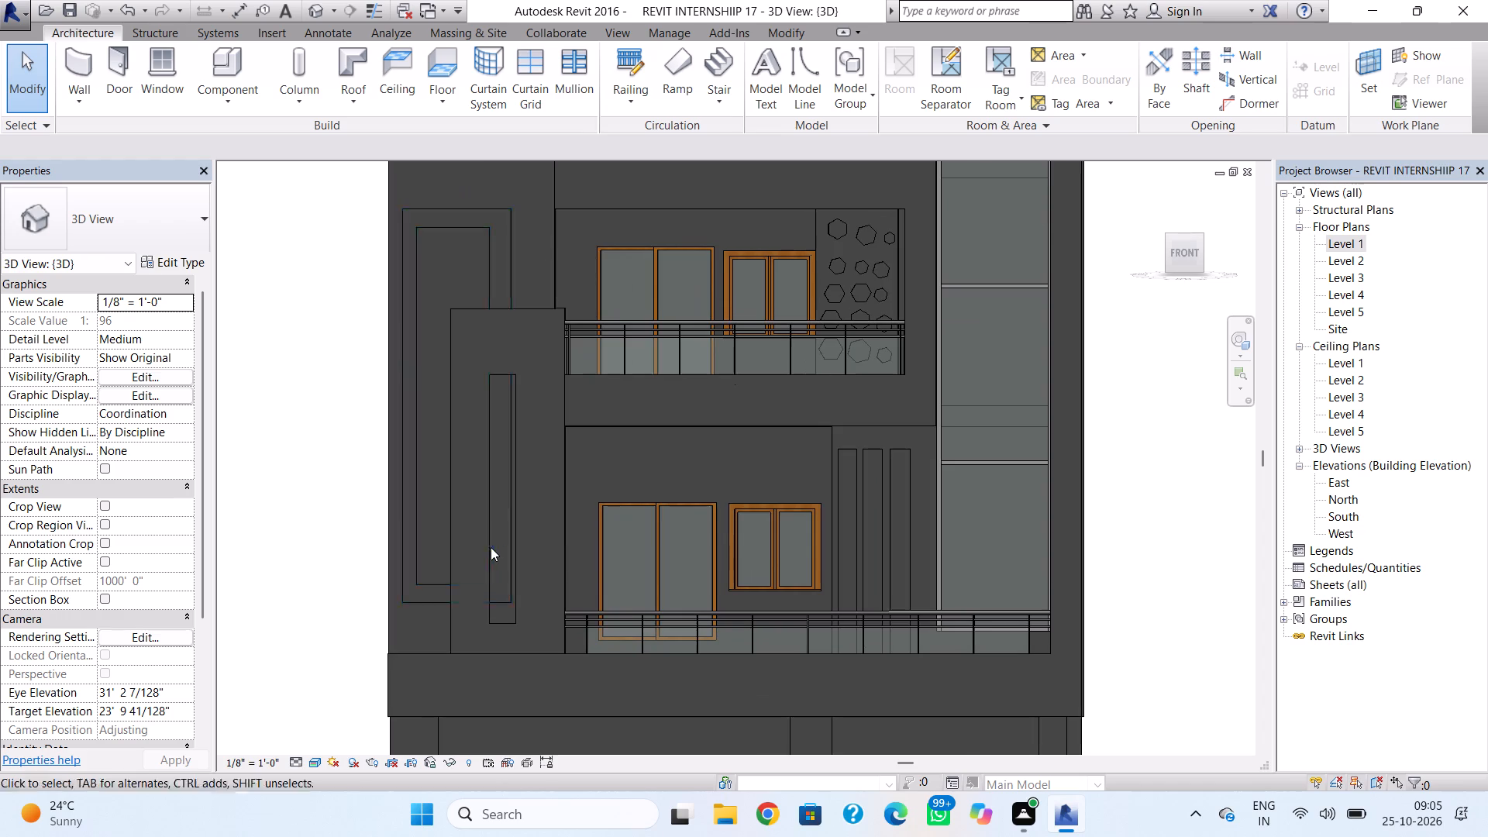
click(492, 536)
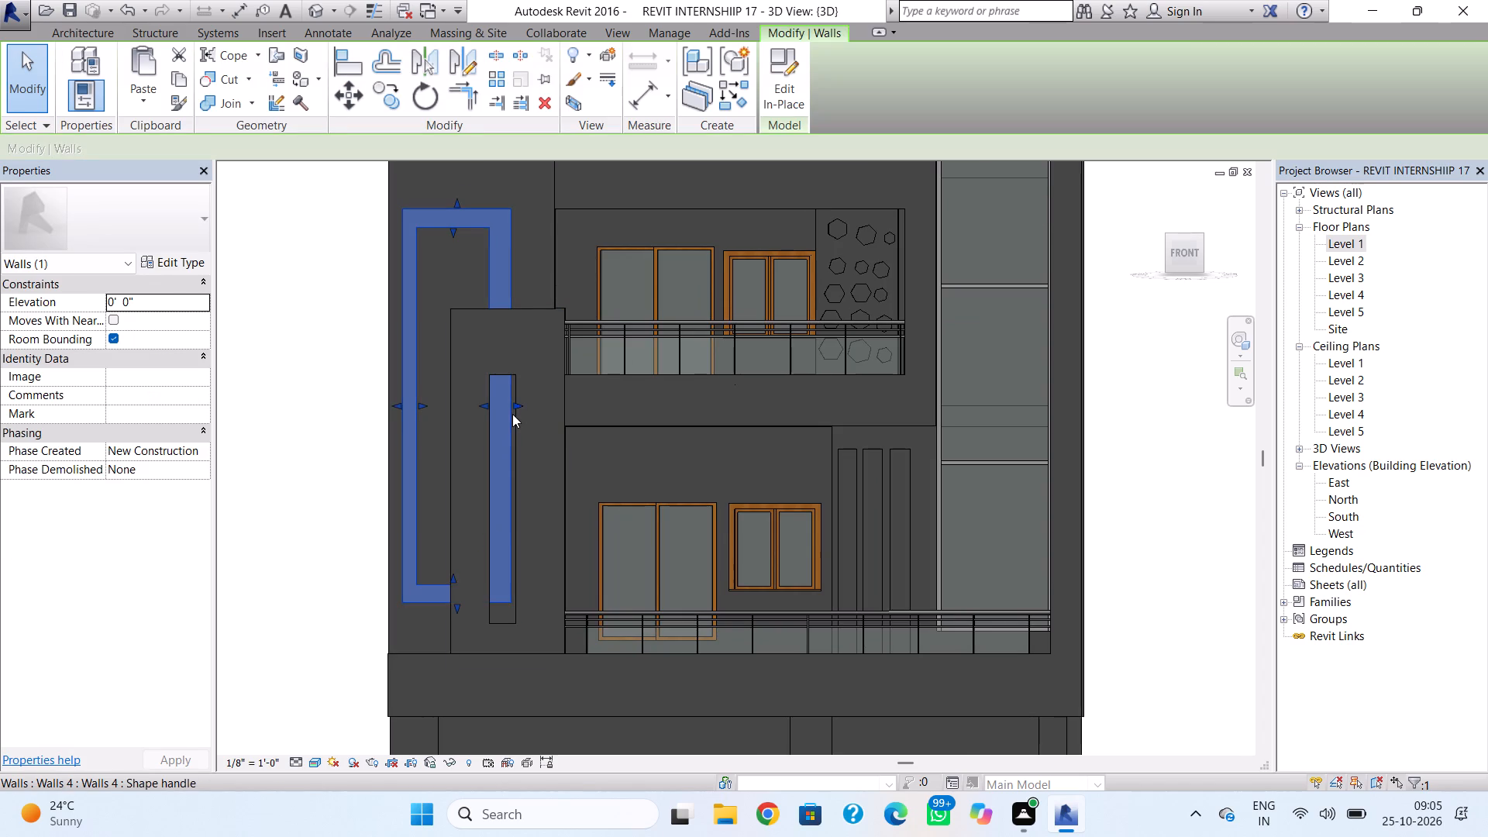
scroll(512, 412, up, 3)
drag(516, 405, 511, 405)
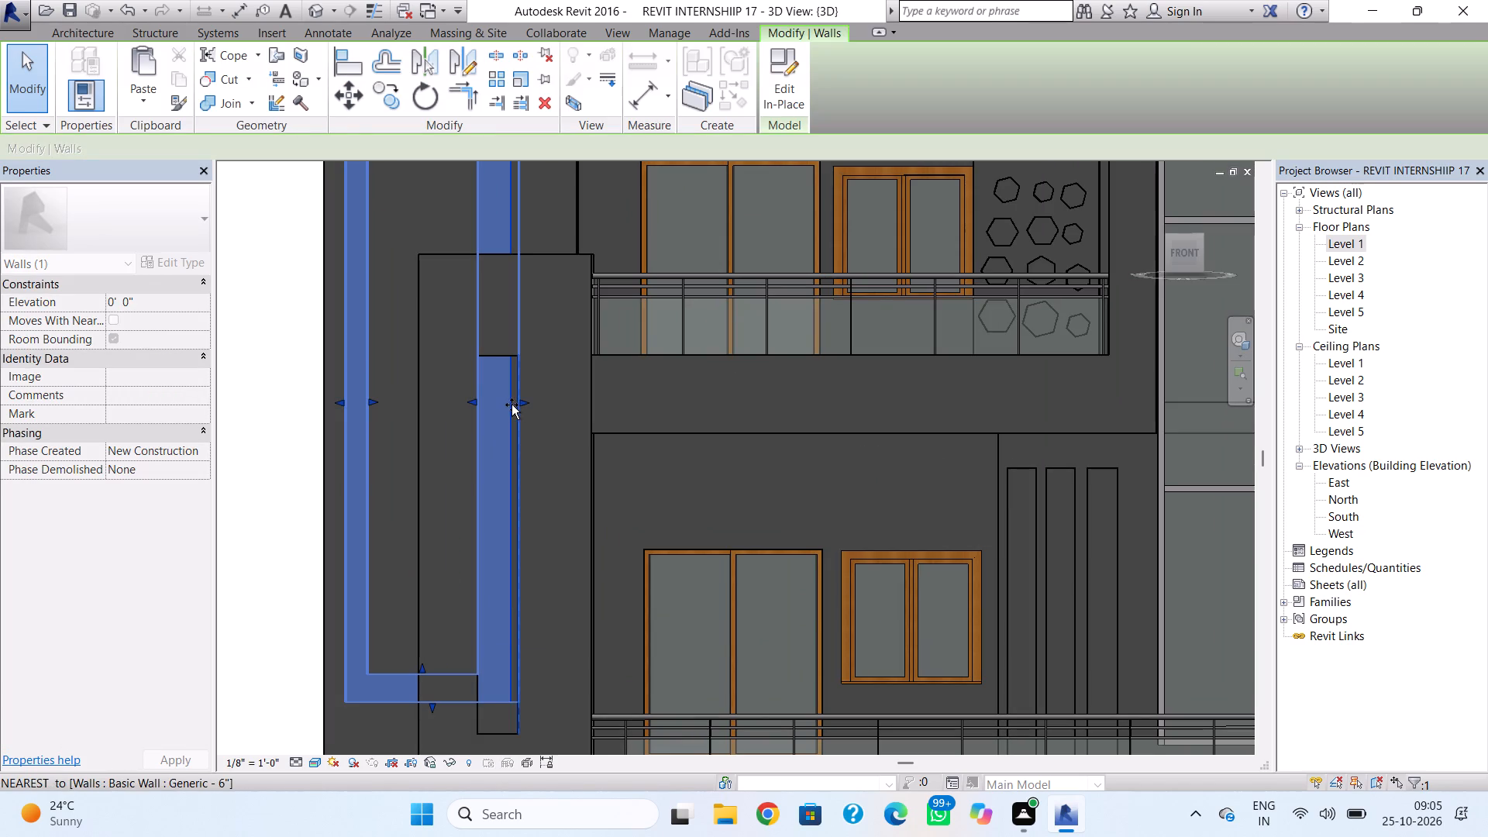
drag(511, 405, 509, 405)
click(435, 457)
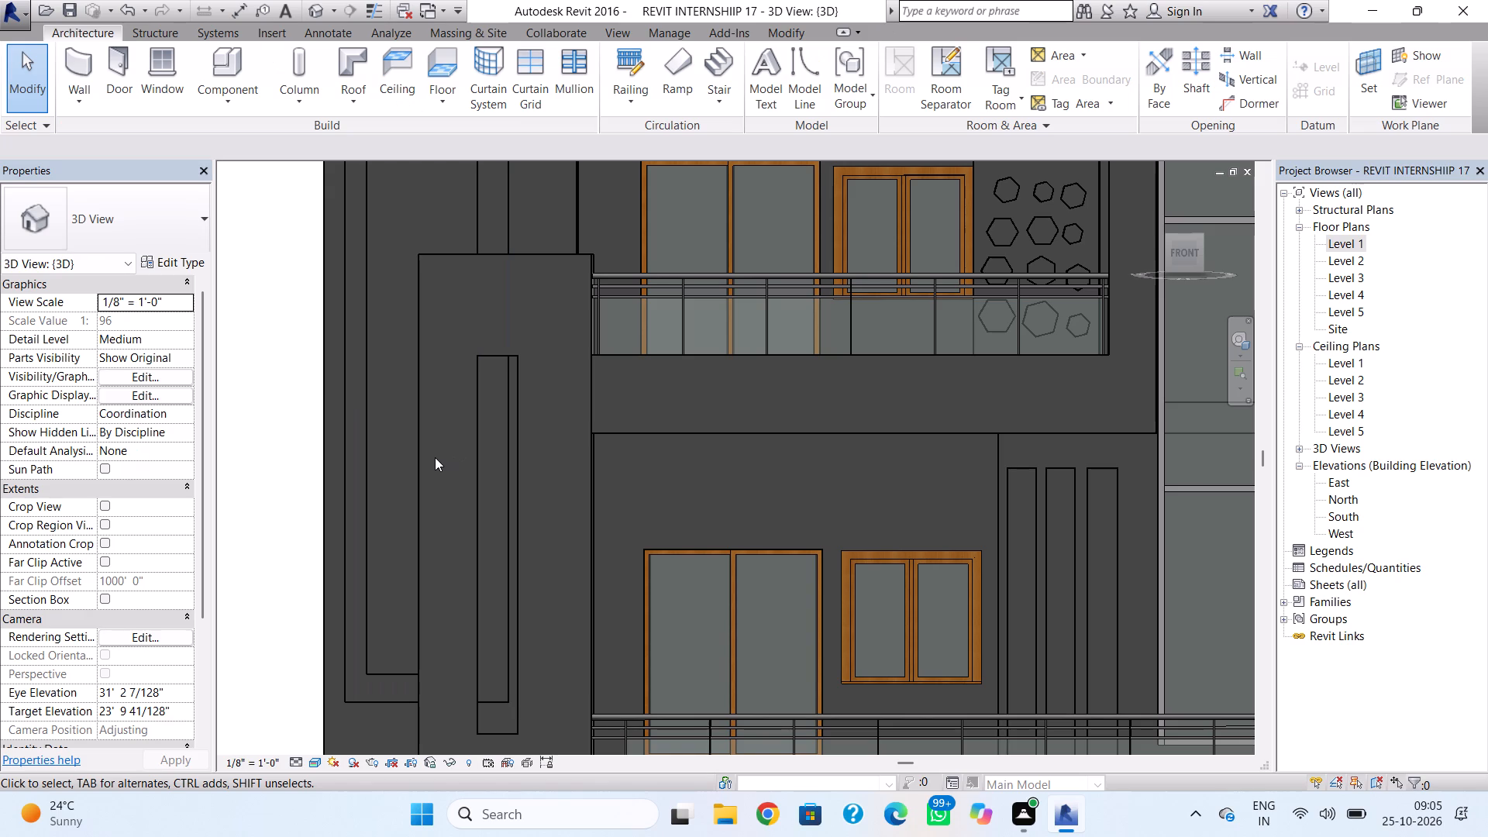
click(361, 460)
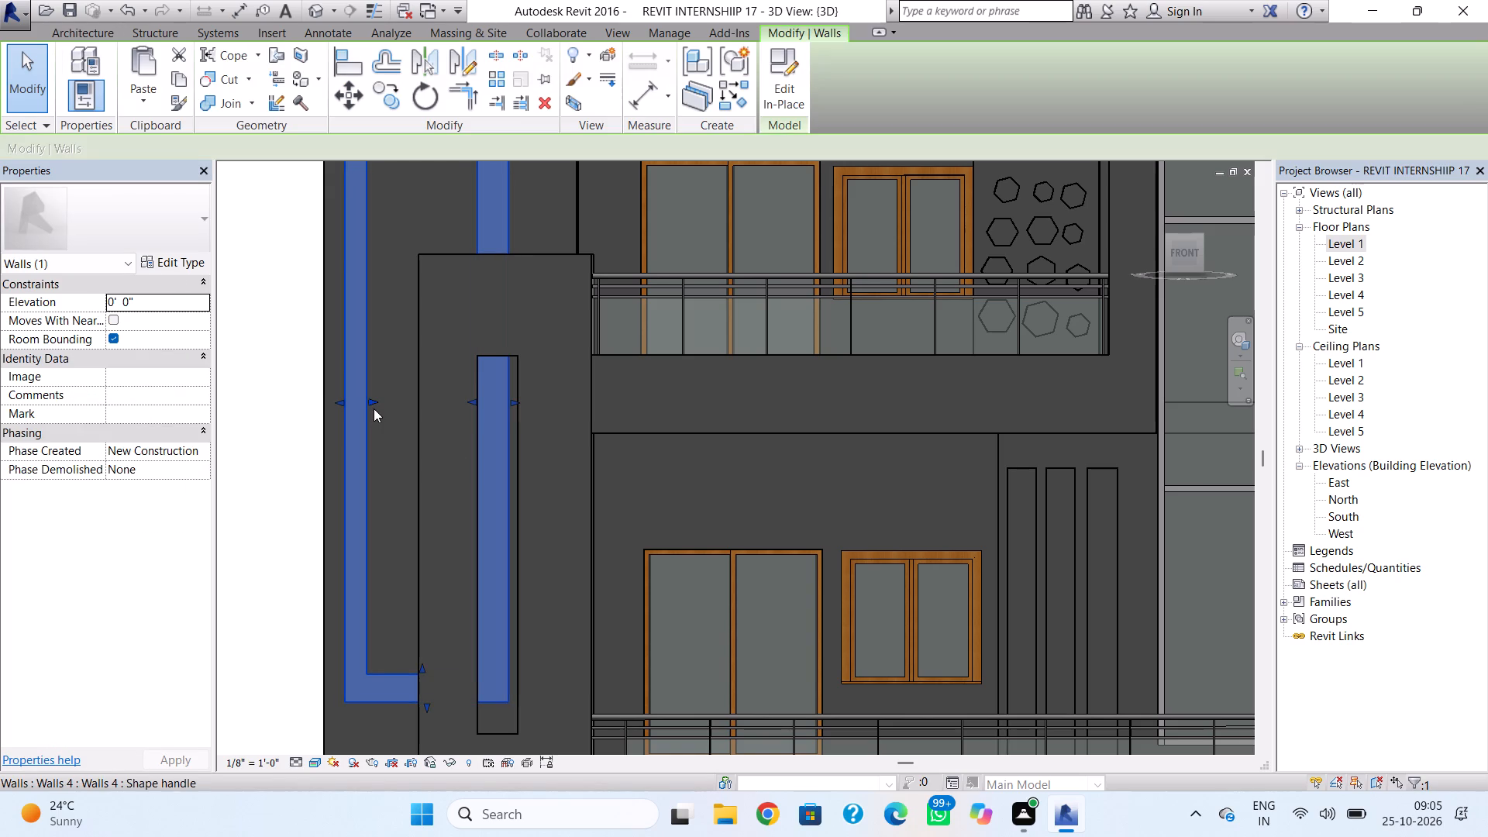
click(374, 406)
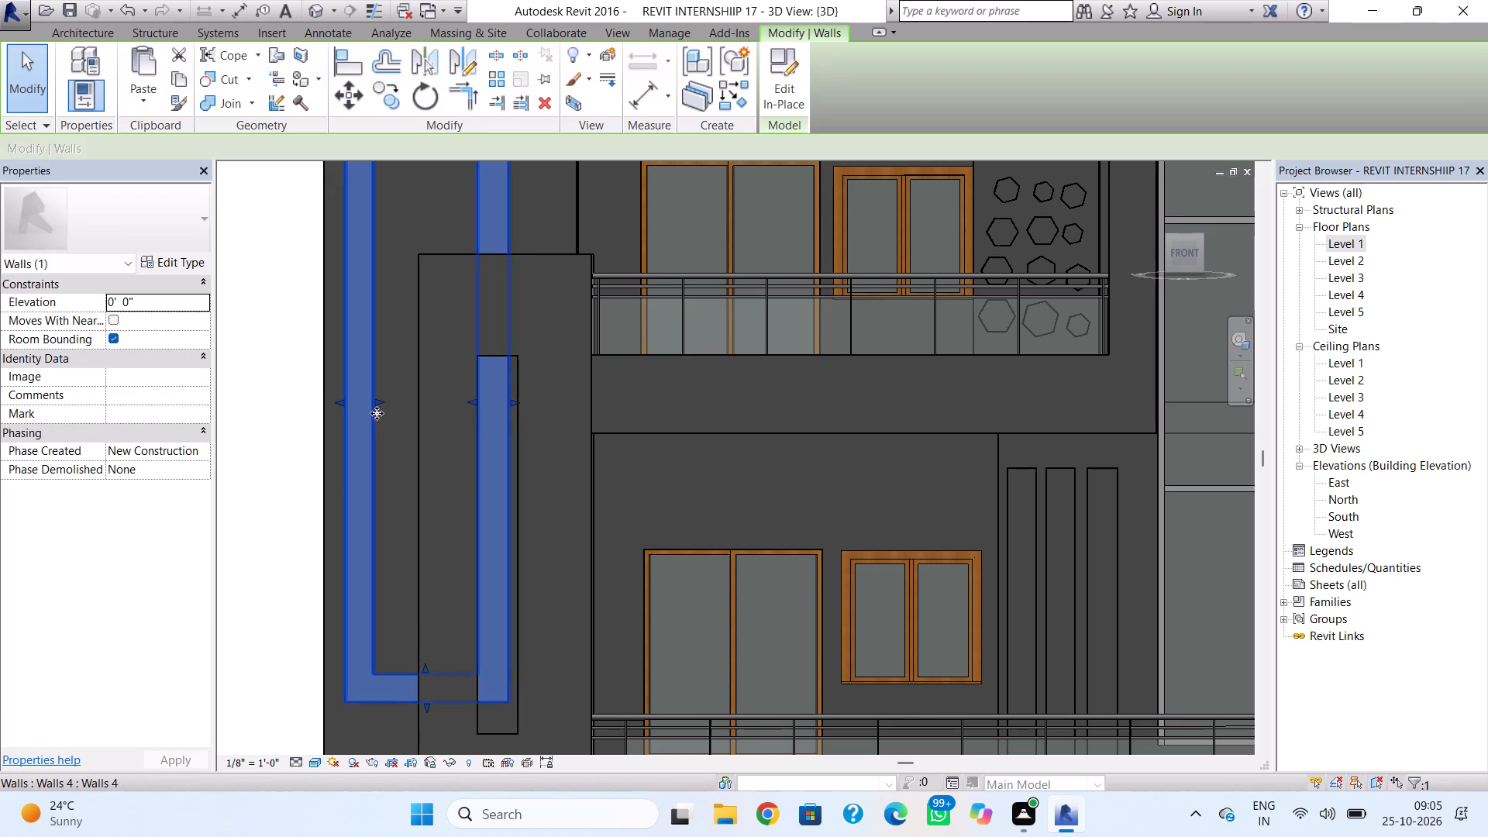
click(374, 400)
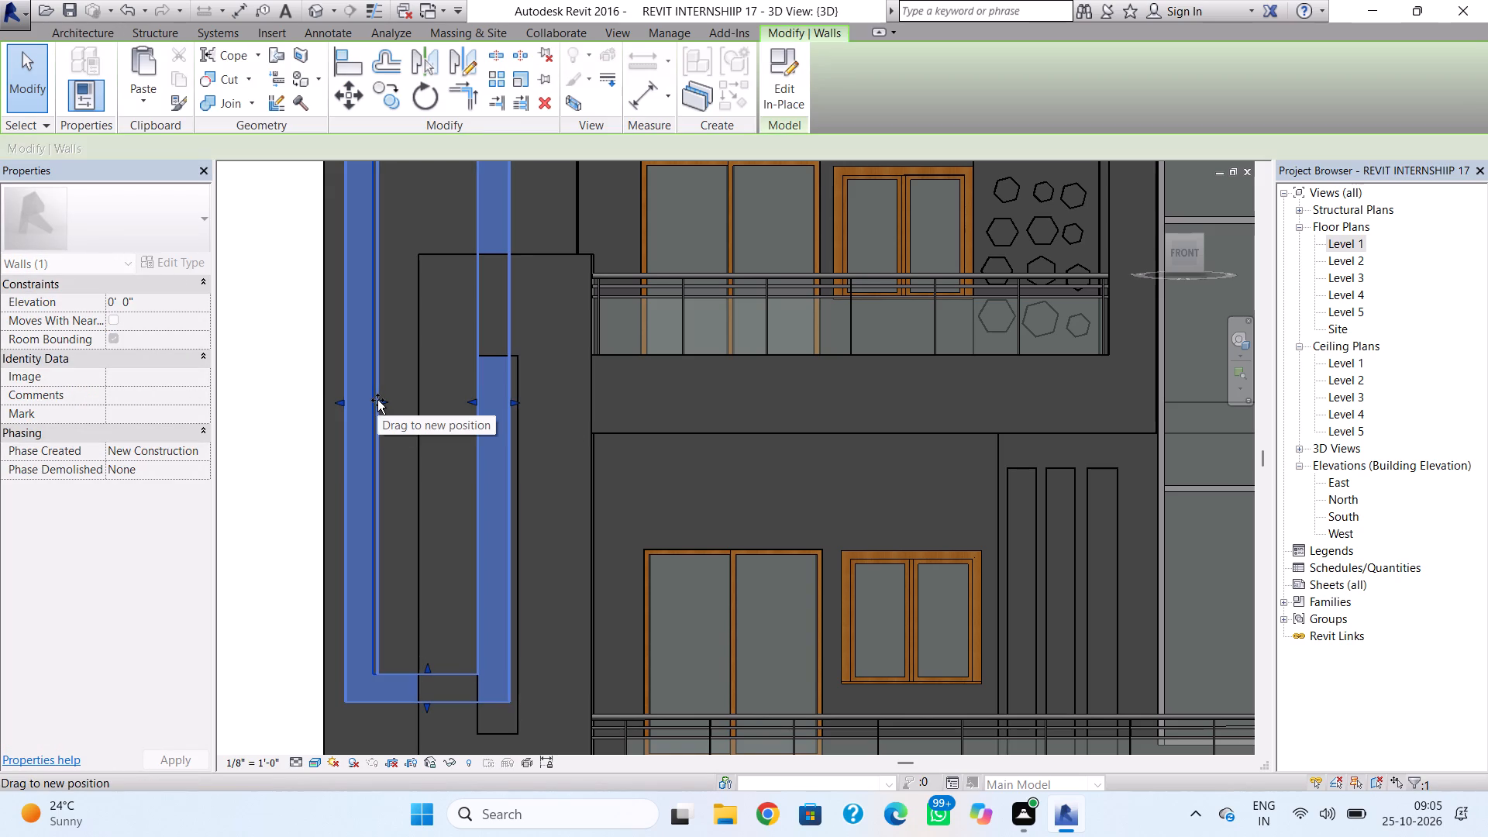
click(404, 433)
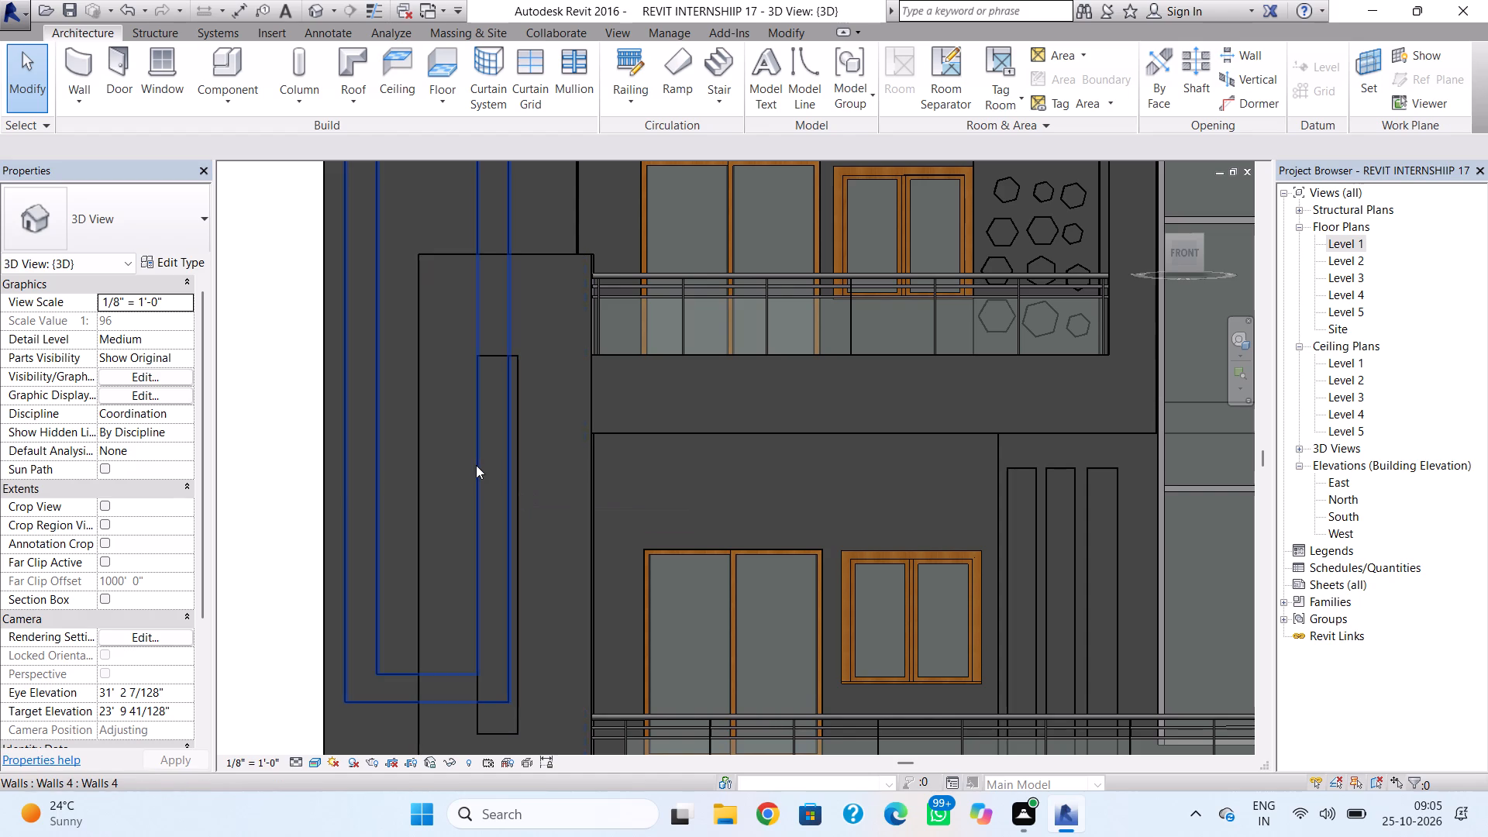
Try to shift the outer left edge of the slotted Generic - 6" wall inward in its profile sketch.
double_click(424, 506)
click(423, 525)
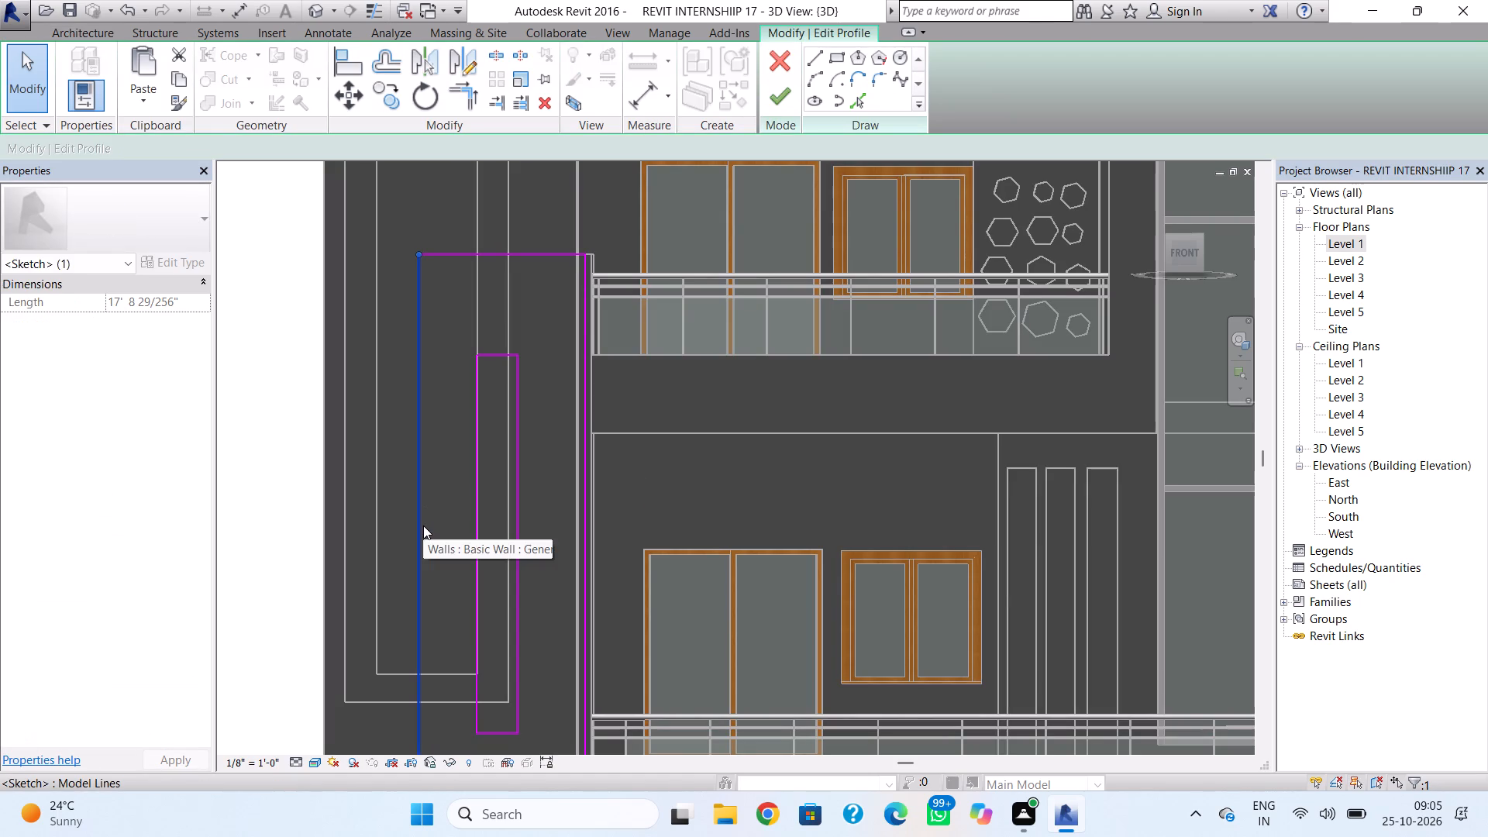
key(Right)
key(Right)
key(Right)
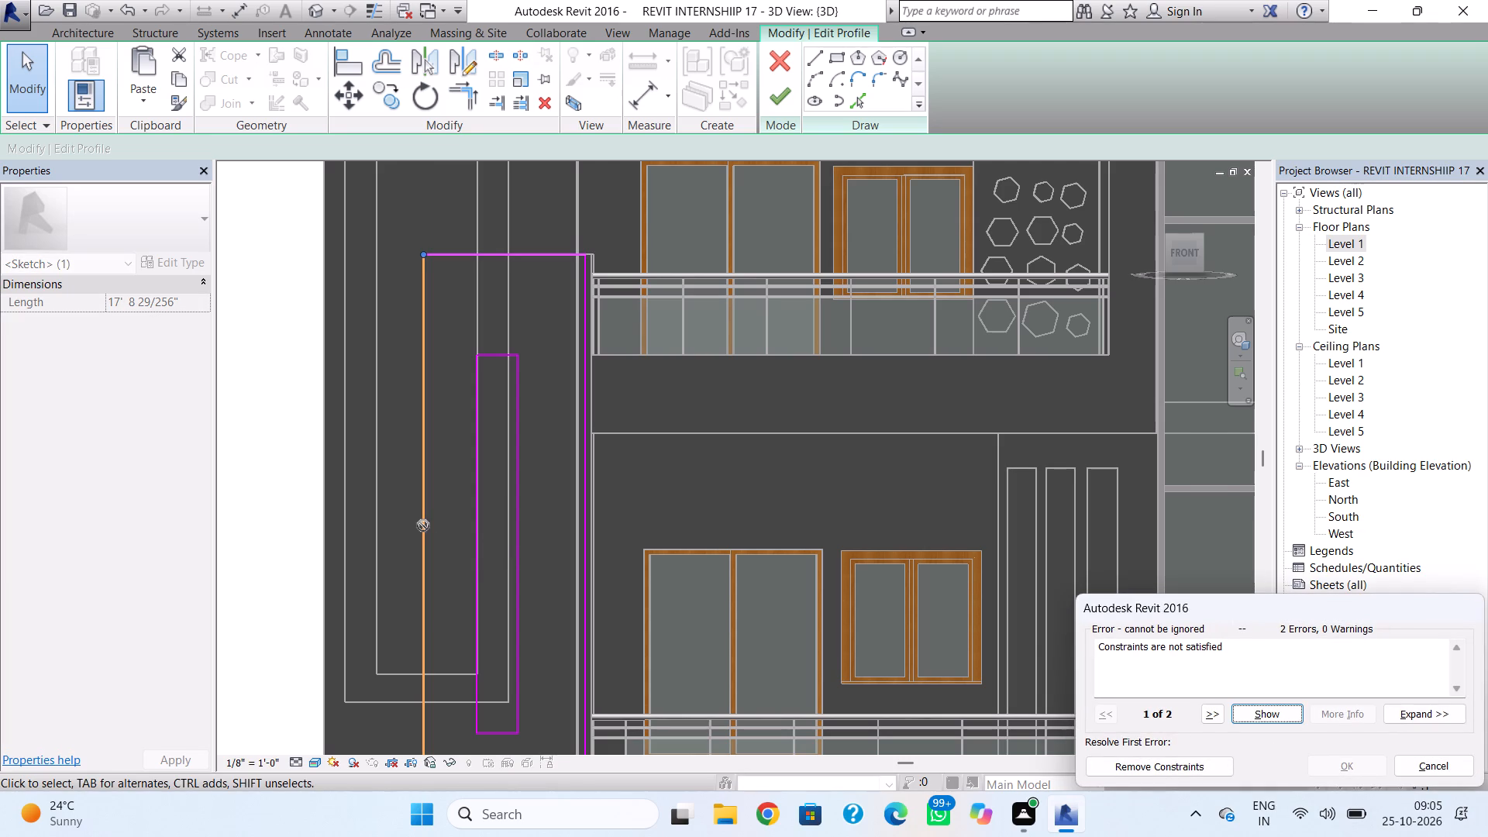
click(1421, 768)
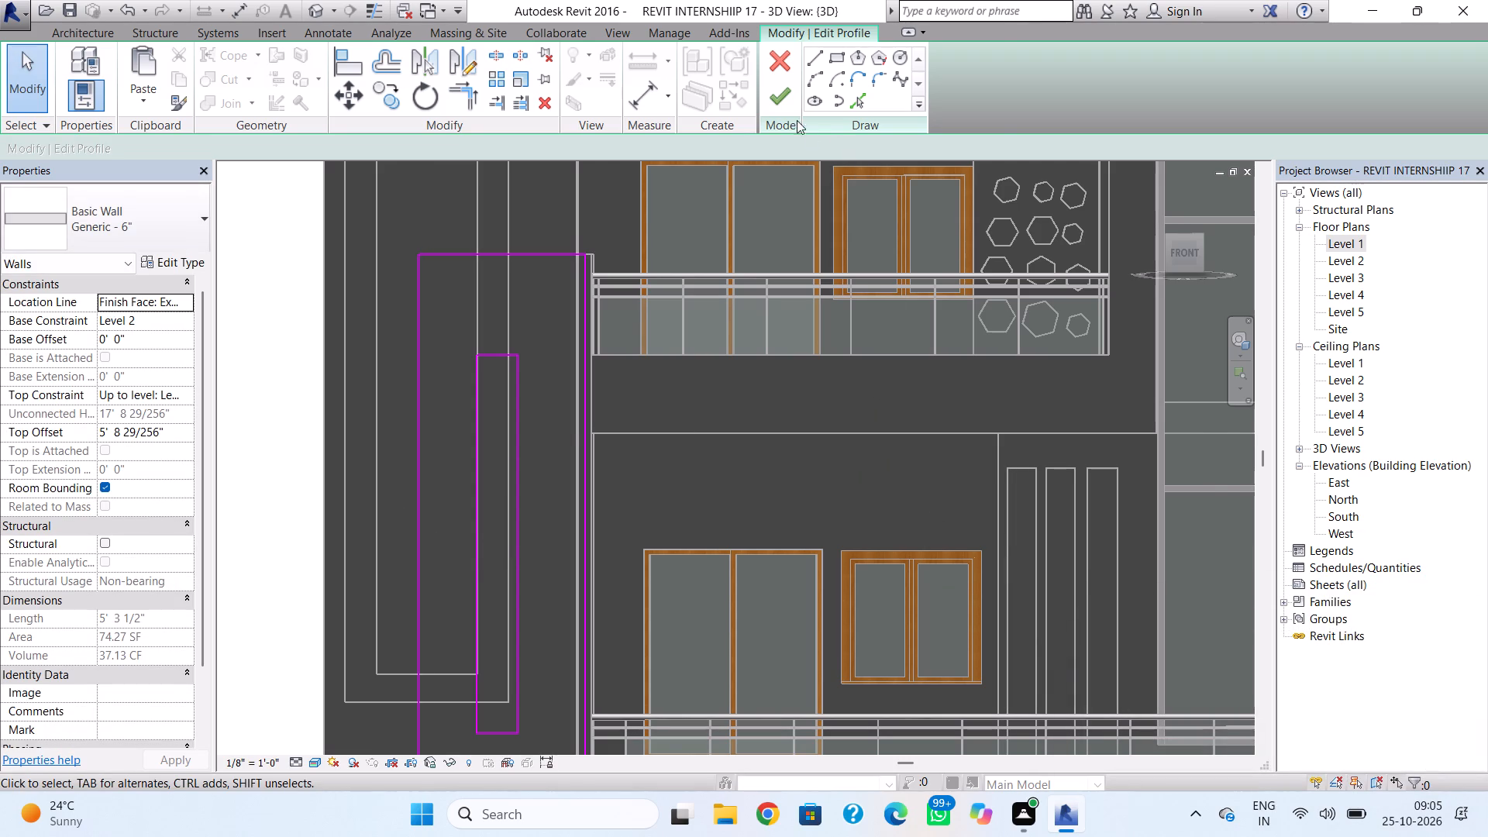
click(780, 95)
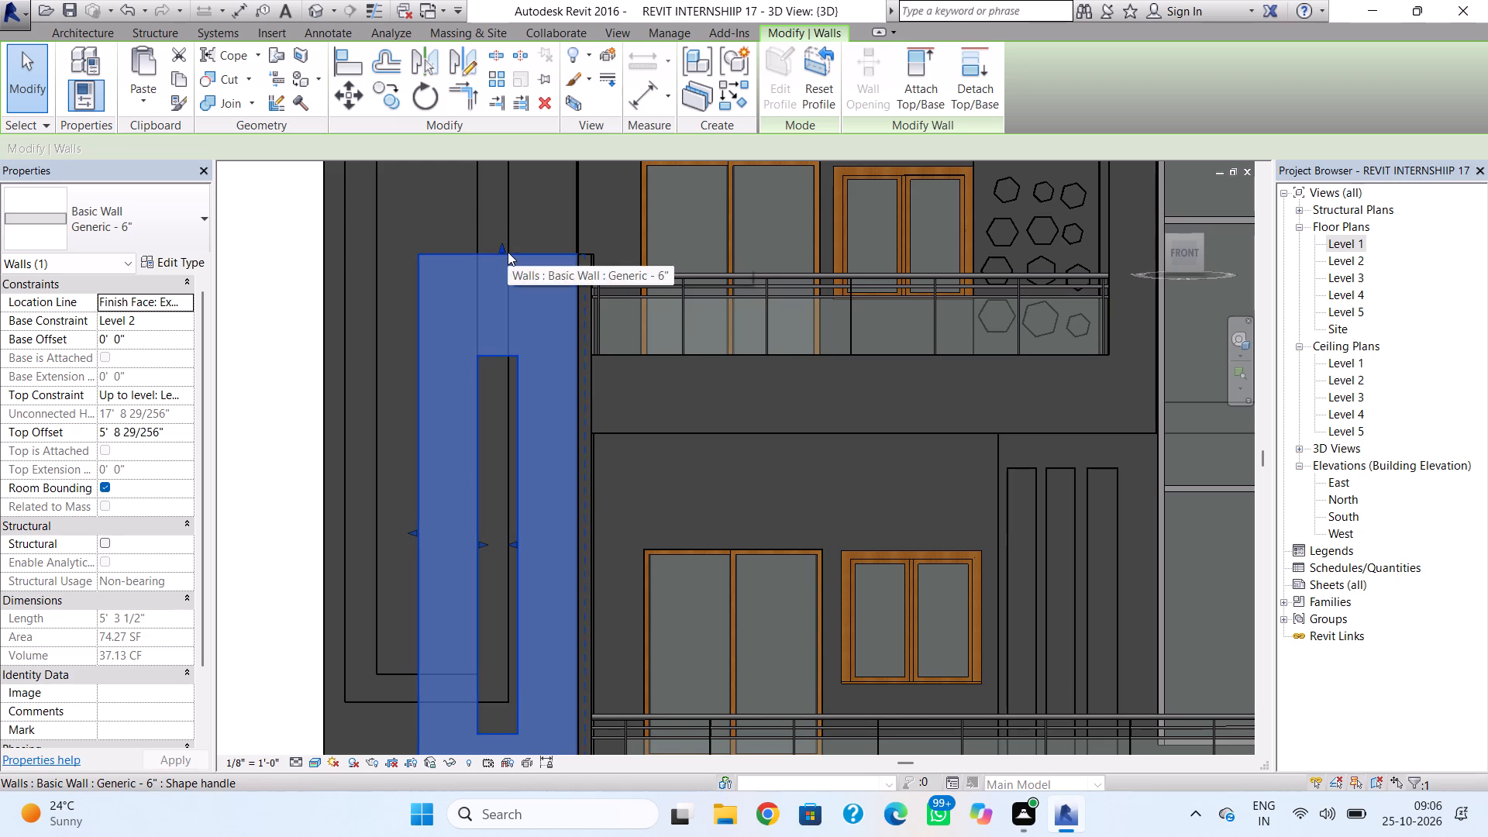
Narrow the slotted Generic - 6" wall to 4' 11 1/2" from its outer left edge and lower its top to about 16' 7" high.
drag(412, 530, 415, 530)
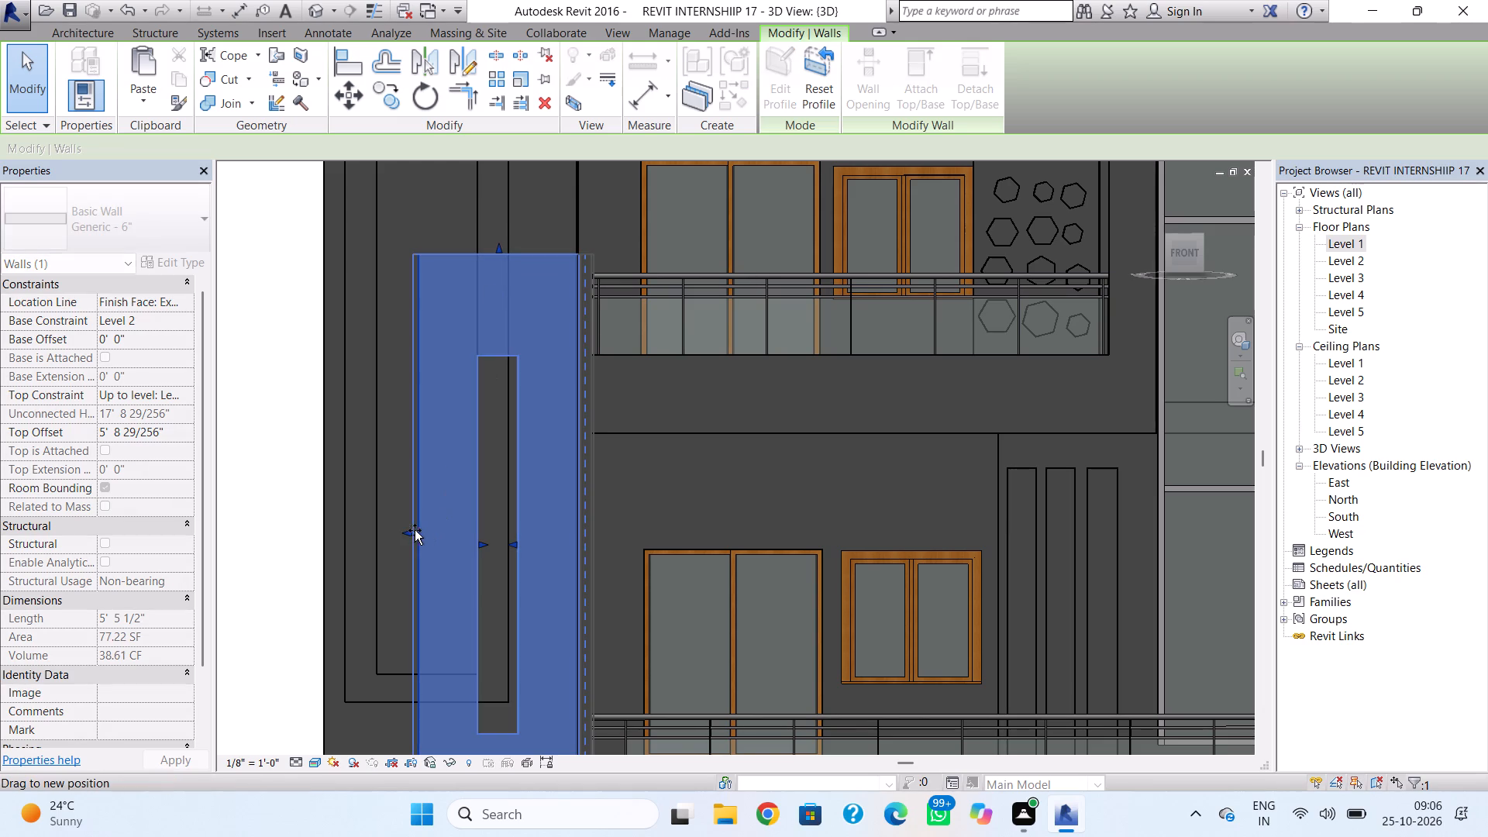
drag(415, 530, 429, 534)
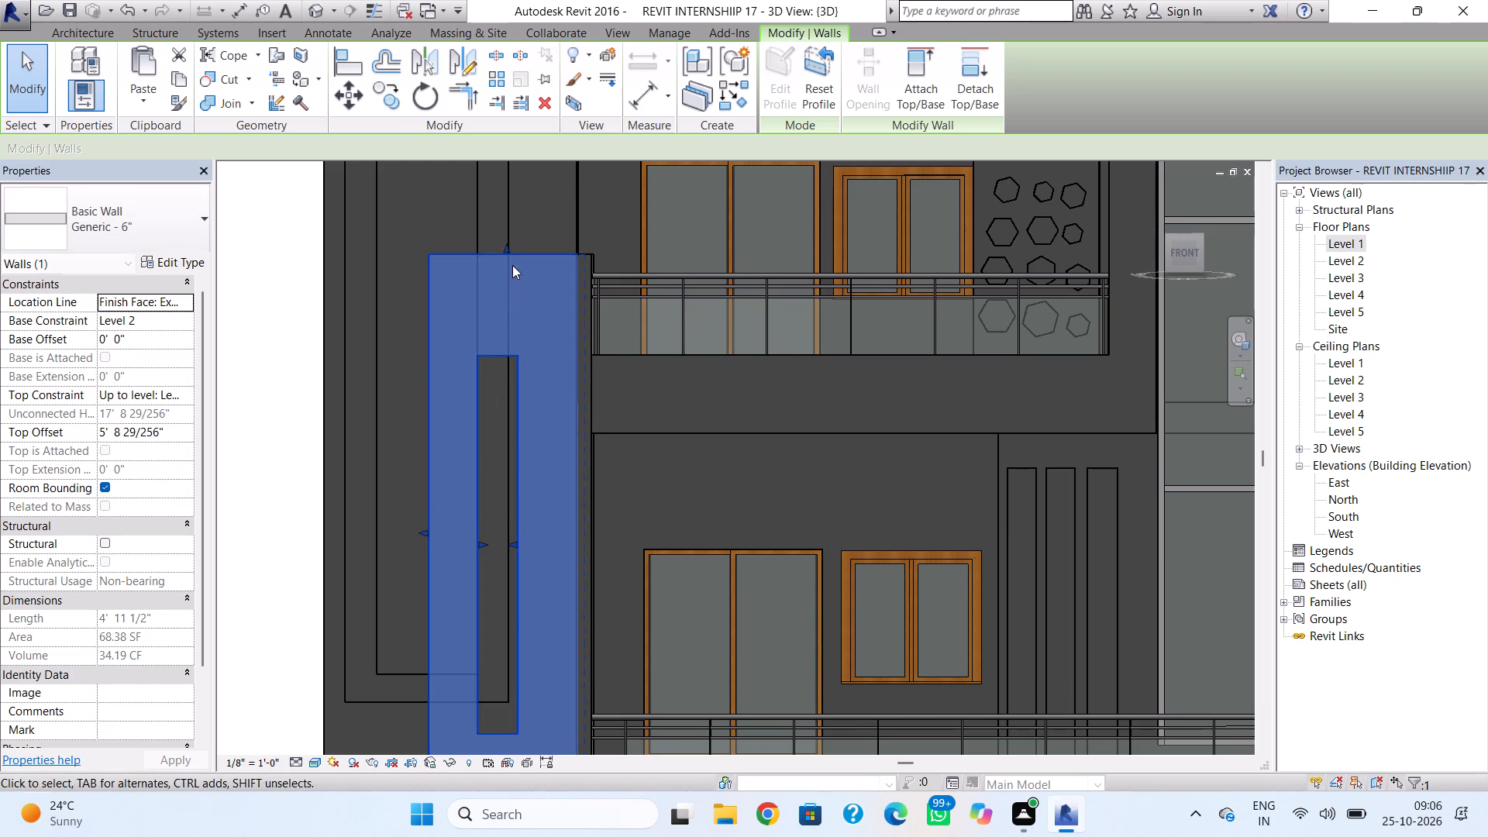
drag(504, 248, 503, 288)
click(525, 233)
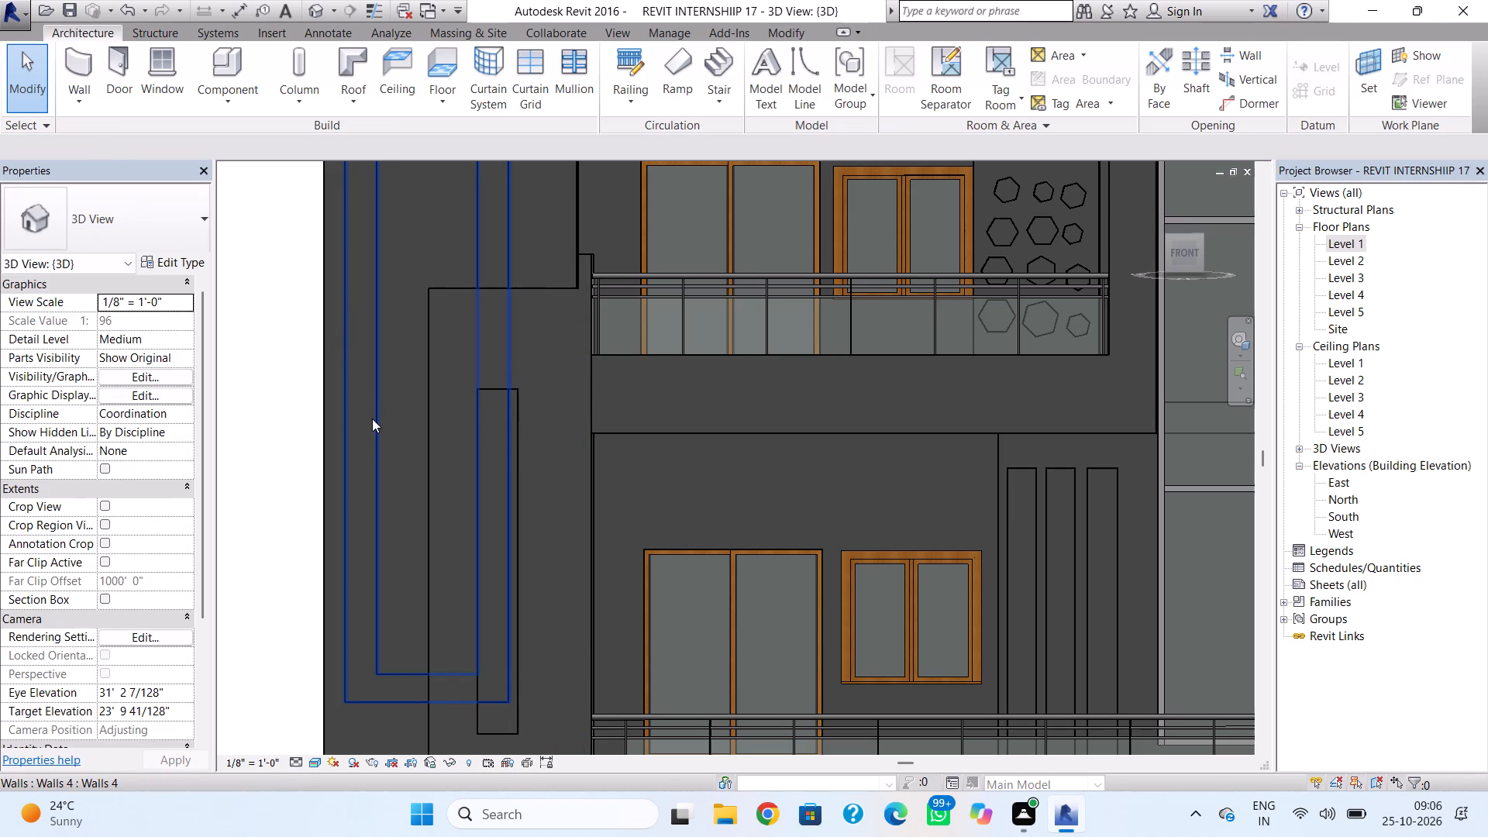
Extend the outer face of the tower frame's left upright towards the building edge and pull its inner face back to slim it.
scroll(377, 422, down, 1)
middle_drag(412, 442, 478, 453)
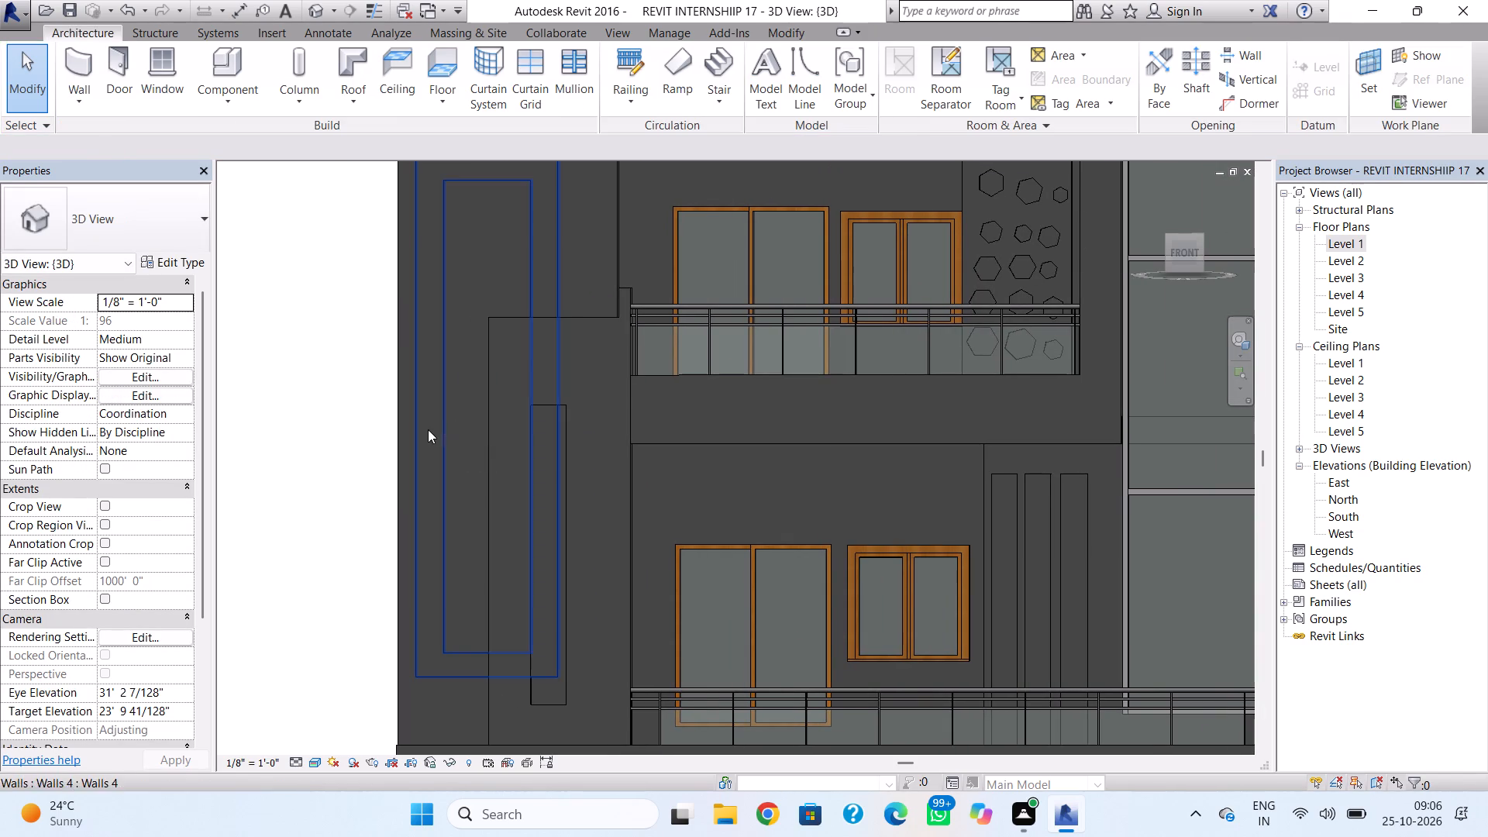
scroll(422, 432, up, 3)
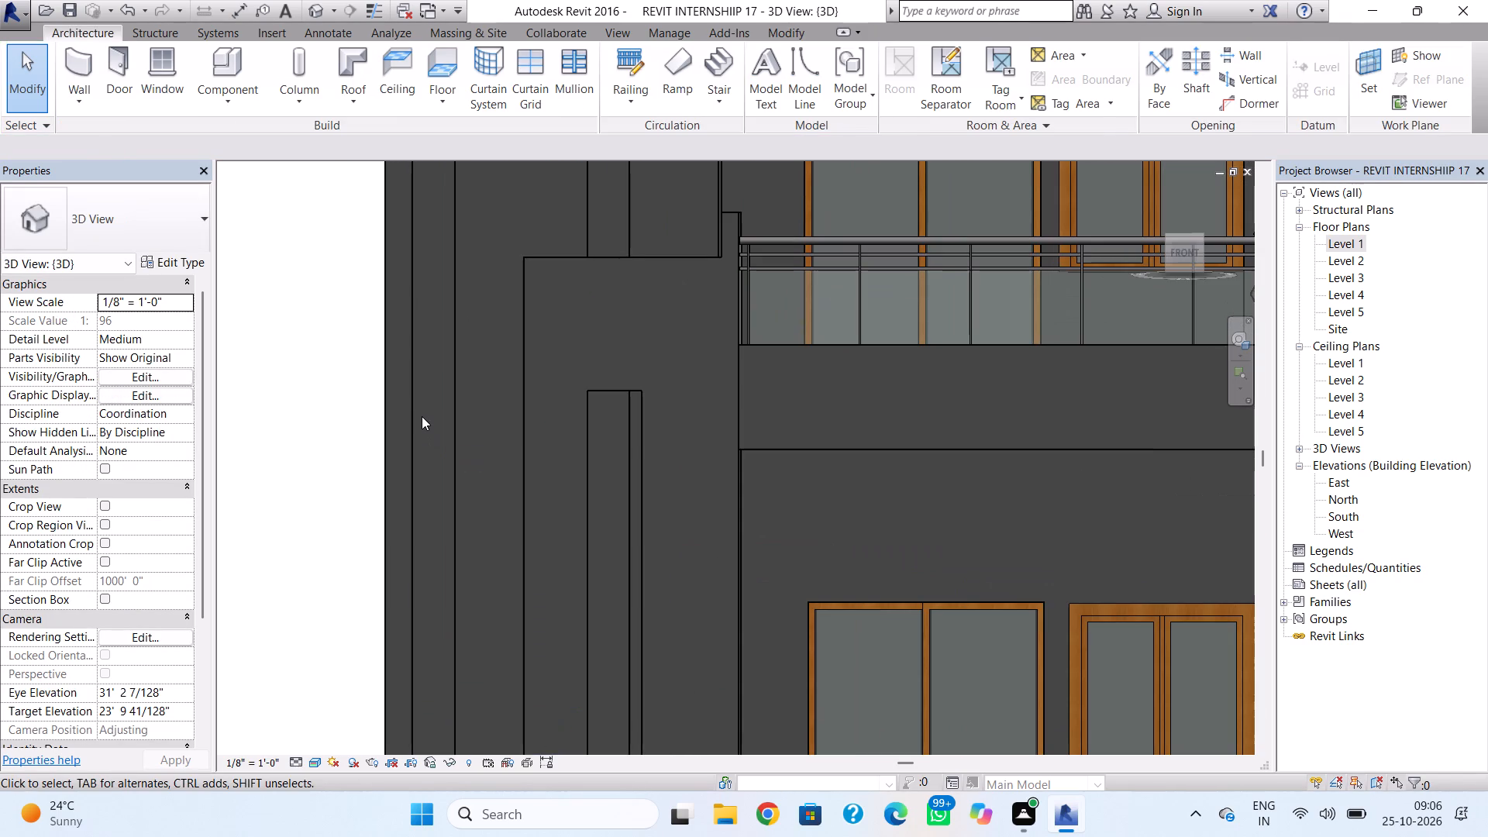
click(414, 415)
drag(412, 408, 401, 415)
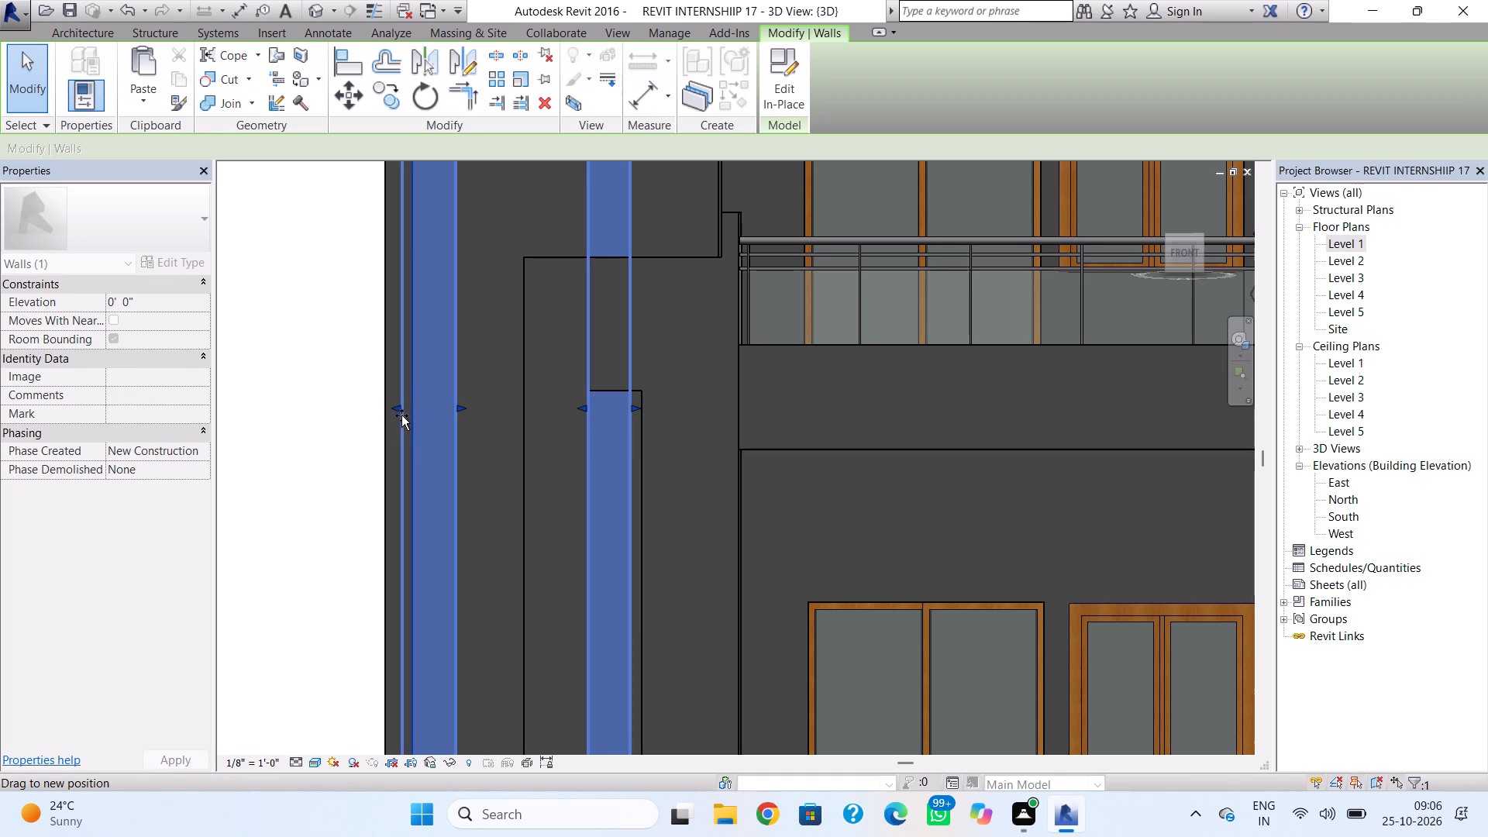
drag(401, 415, 398, 421)
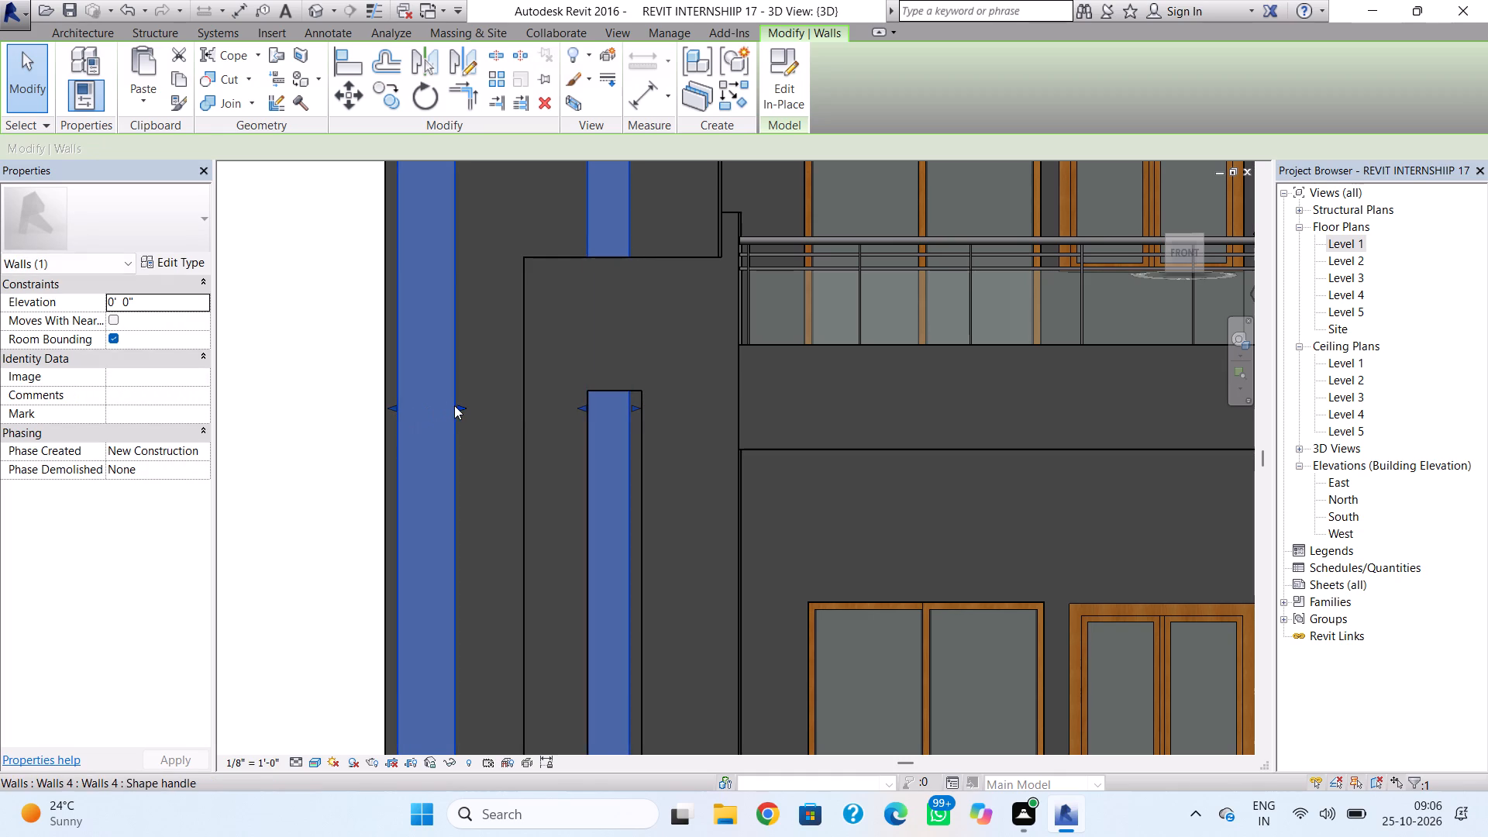
drag(455, 405, 435, 413)
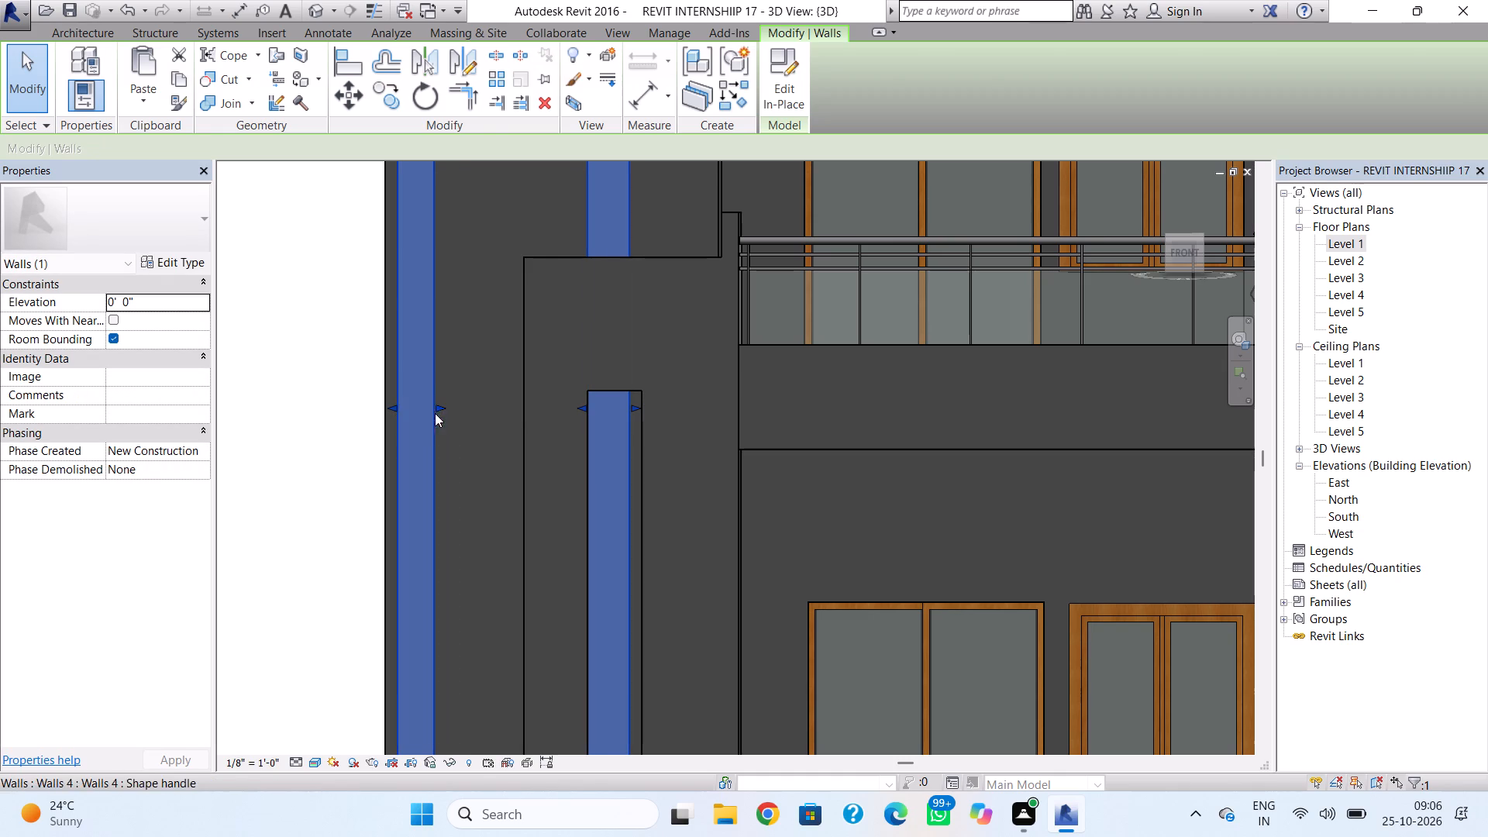
click(485, 409)
Place a Fixed 16" x 24" window in the tower wall just above the frame's bottom bar, beside the slotted wall.
scroll(485, 409, down, 2)
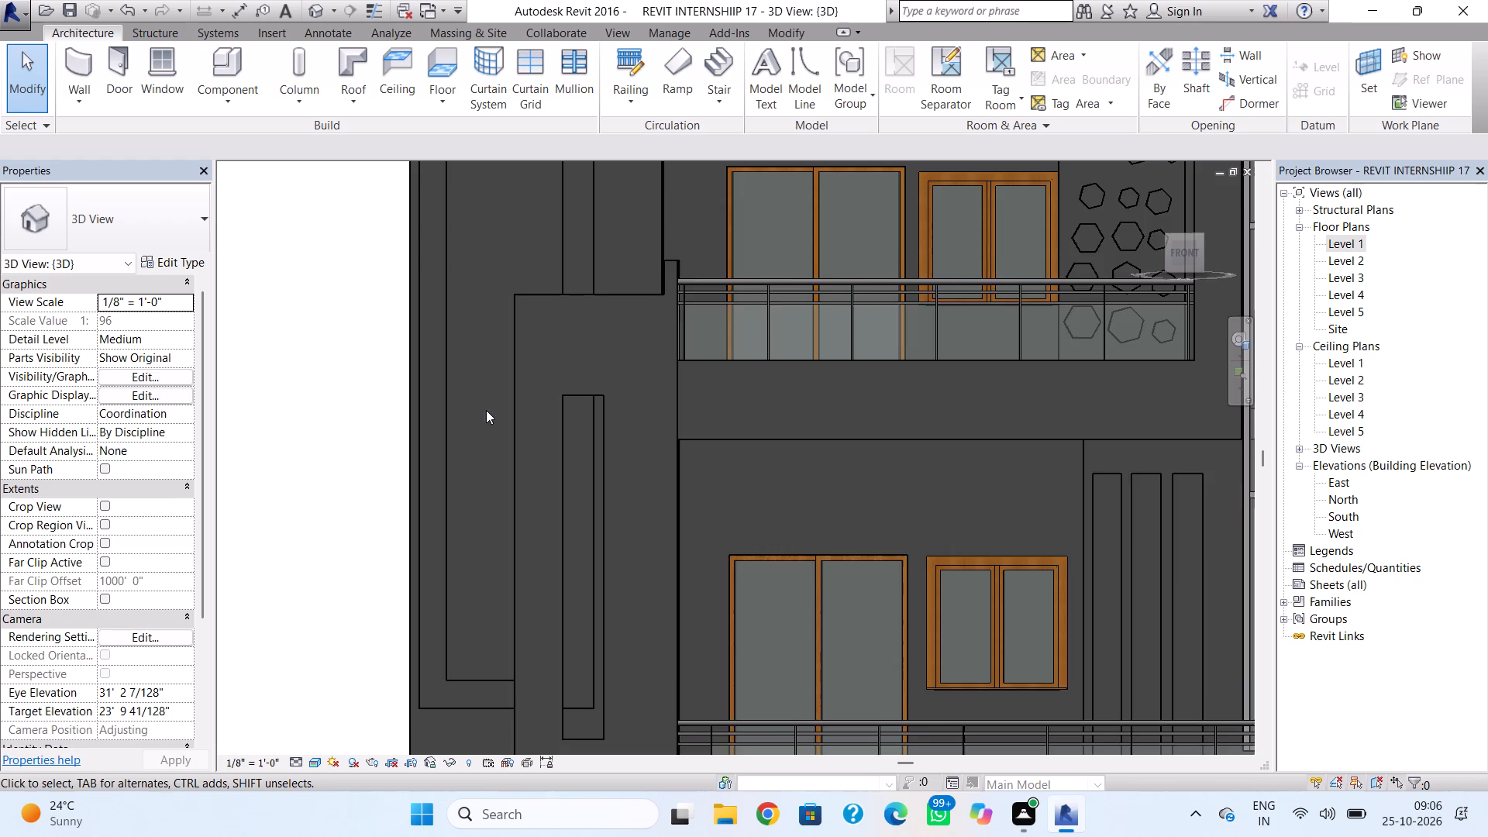
scroll(486, 410, down, 1)
middle_drag(487, 410, 496, 402)
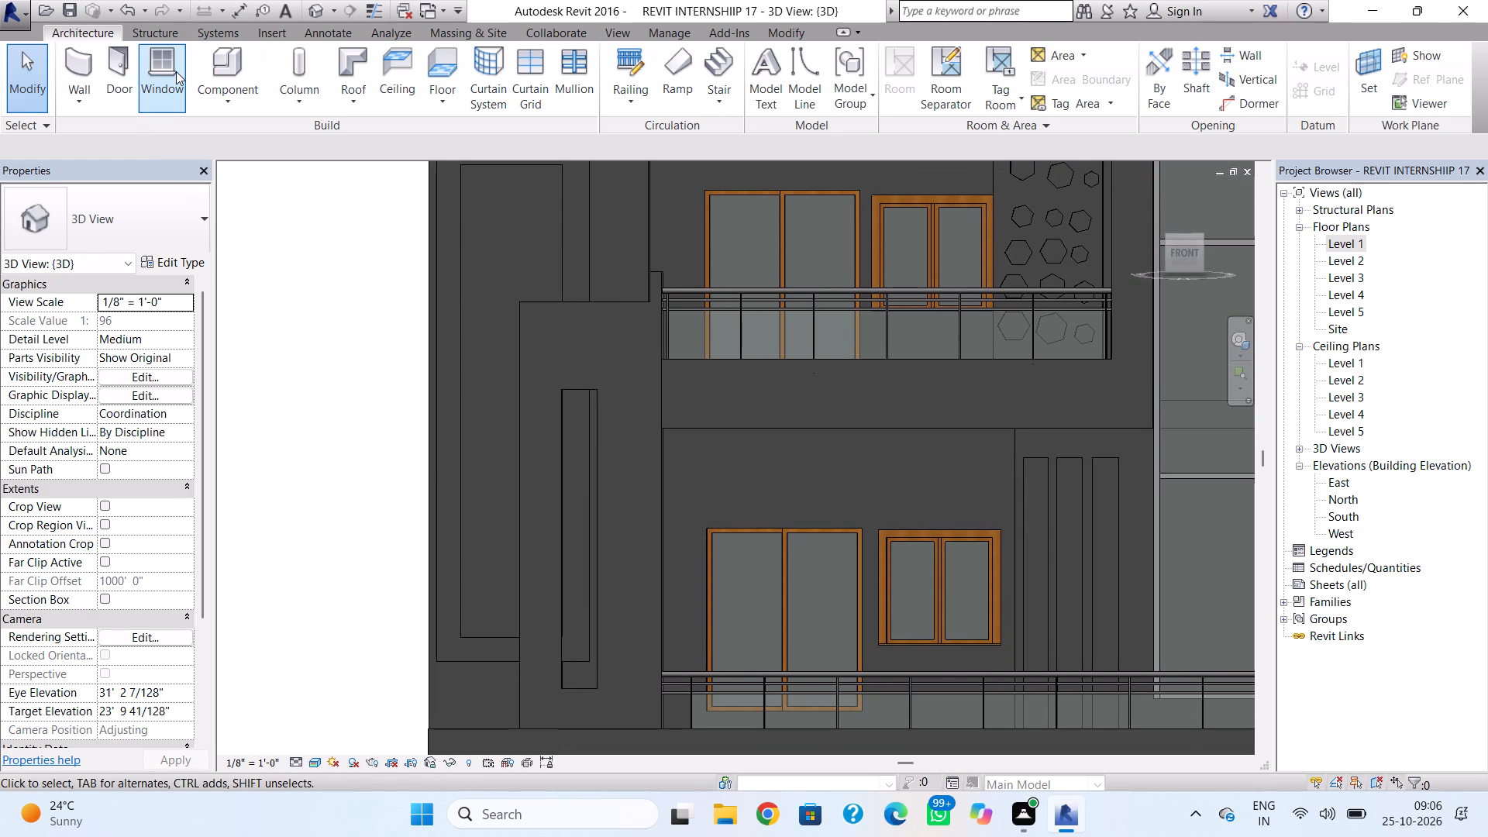
click(176, 71)
click(174, 201)
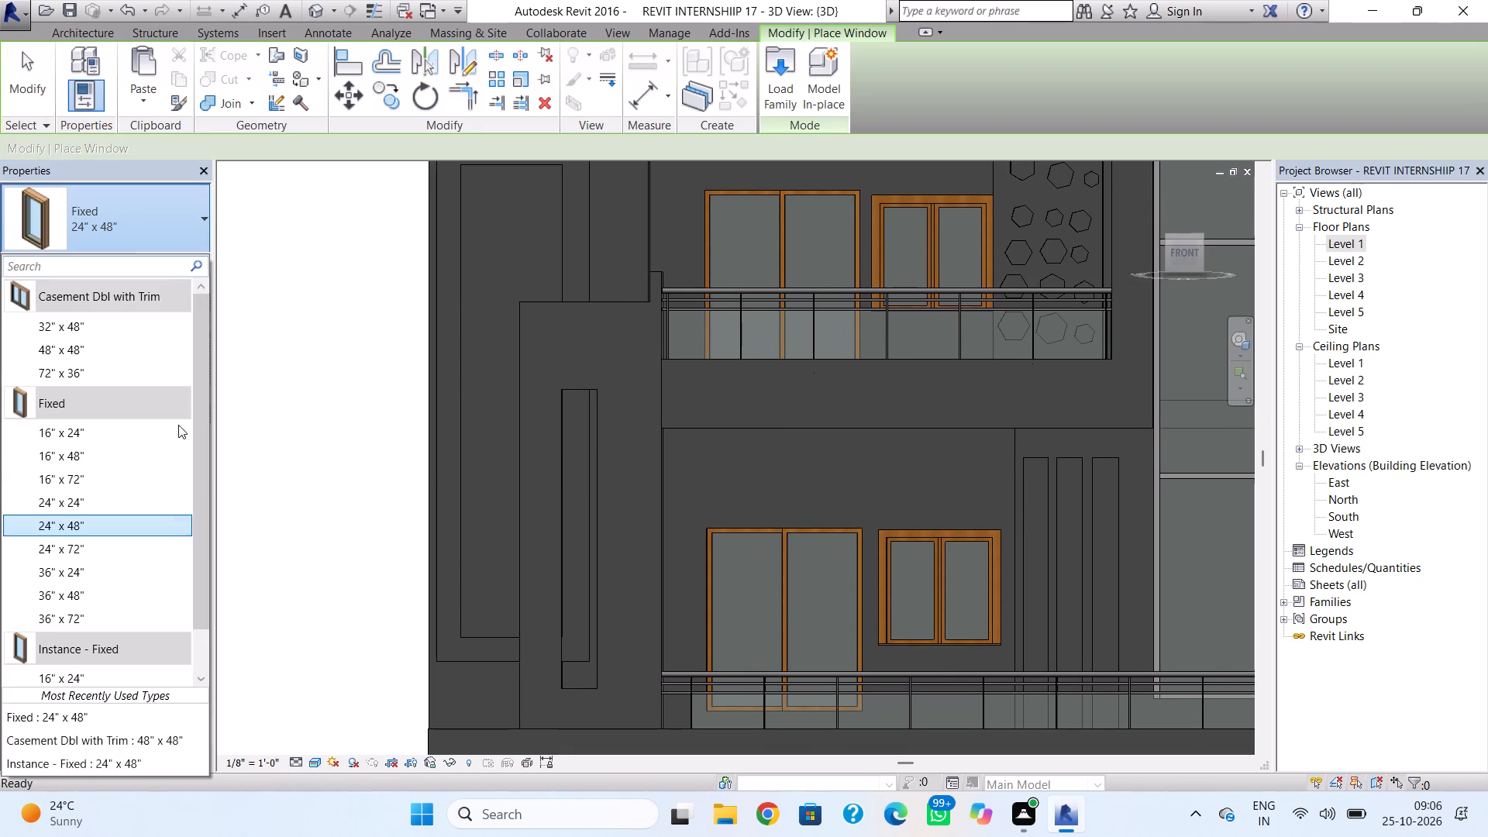
click(145, 456)
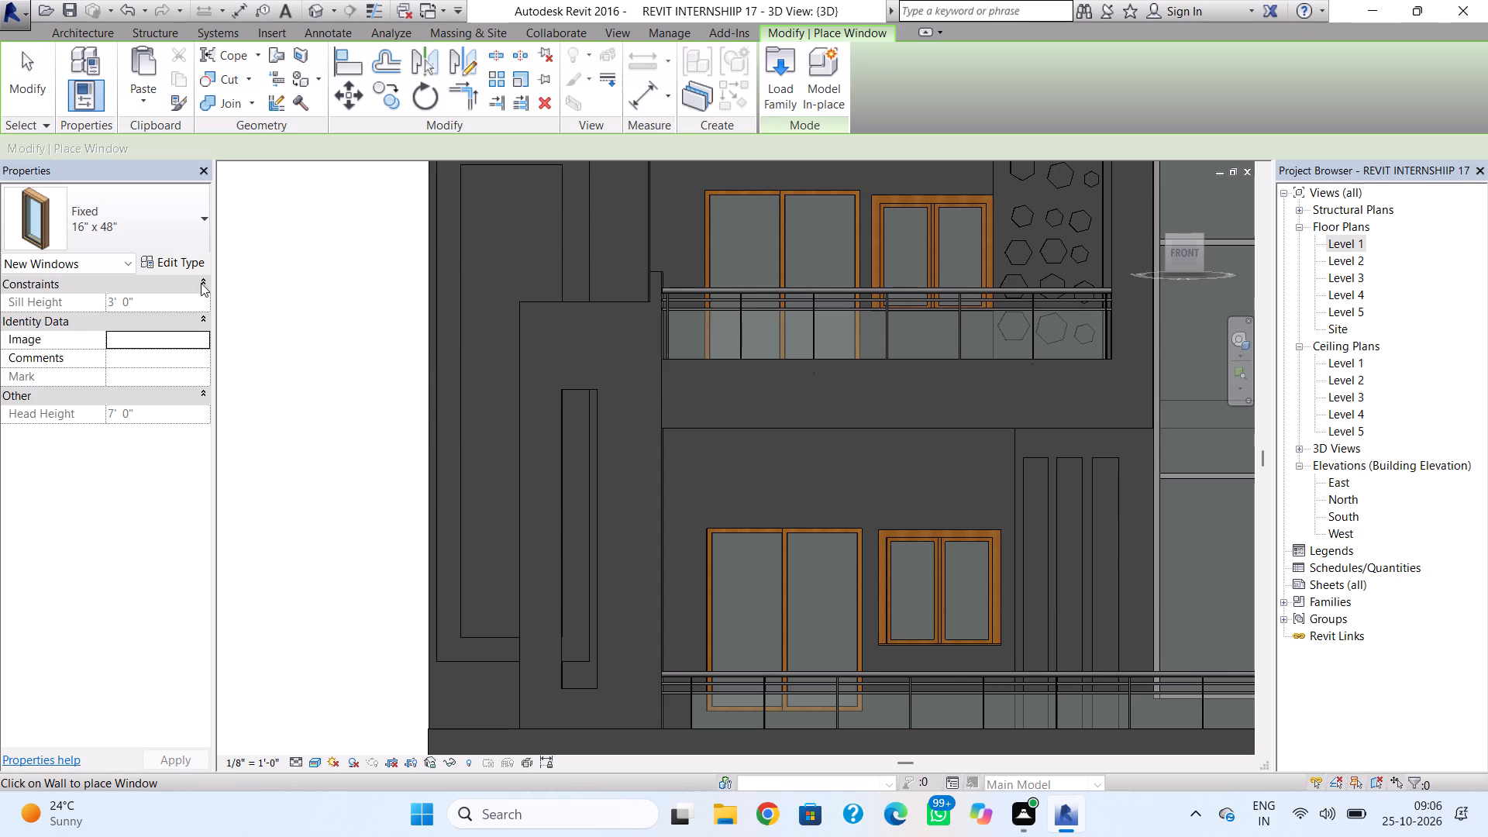
click(155, 227)
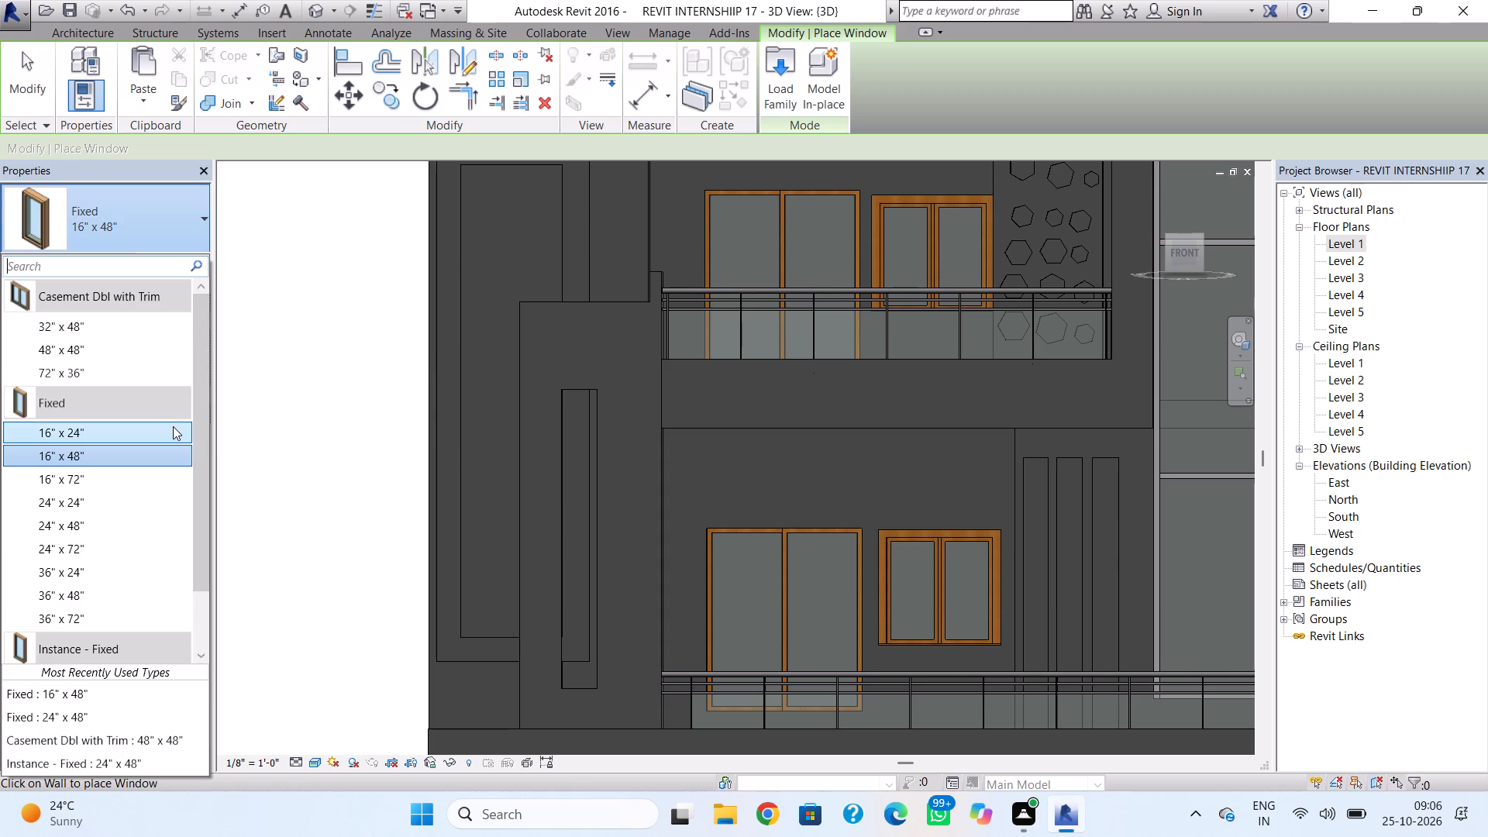
click(173, 426)
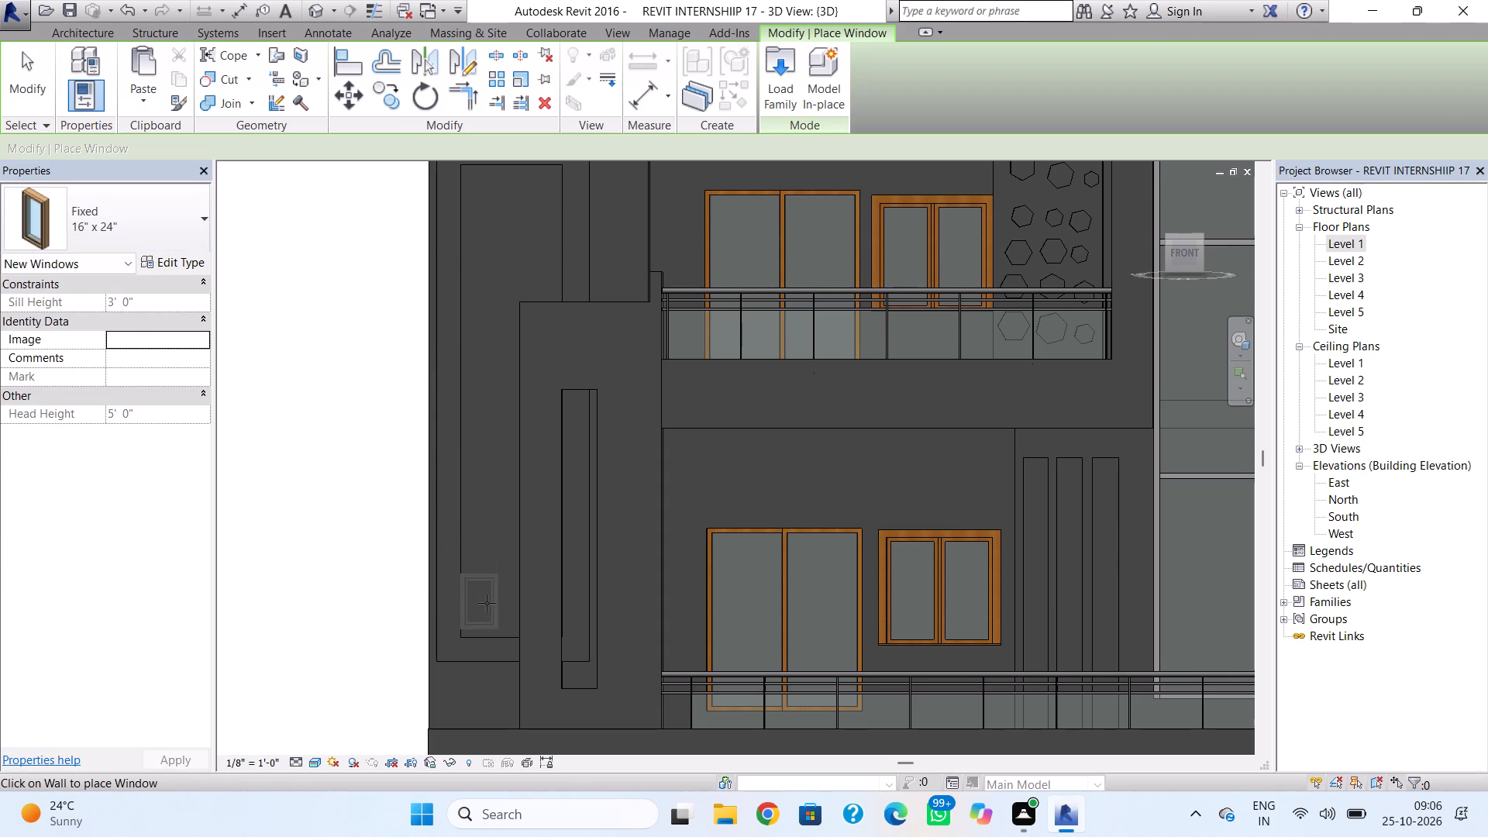
scroll(487, 604, up, 3)
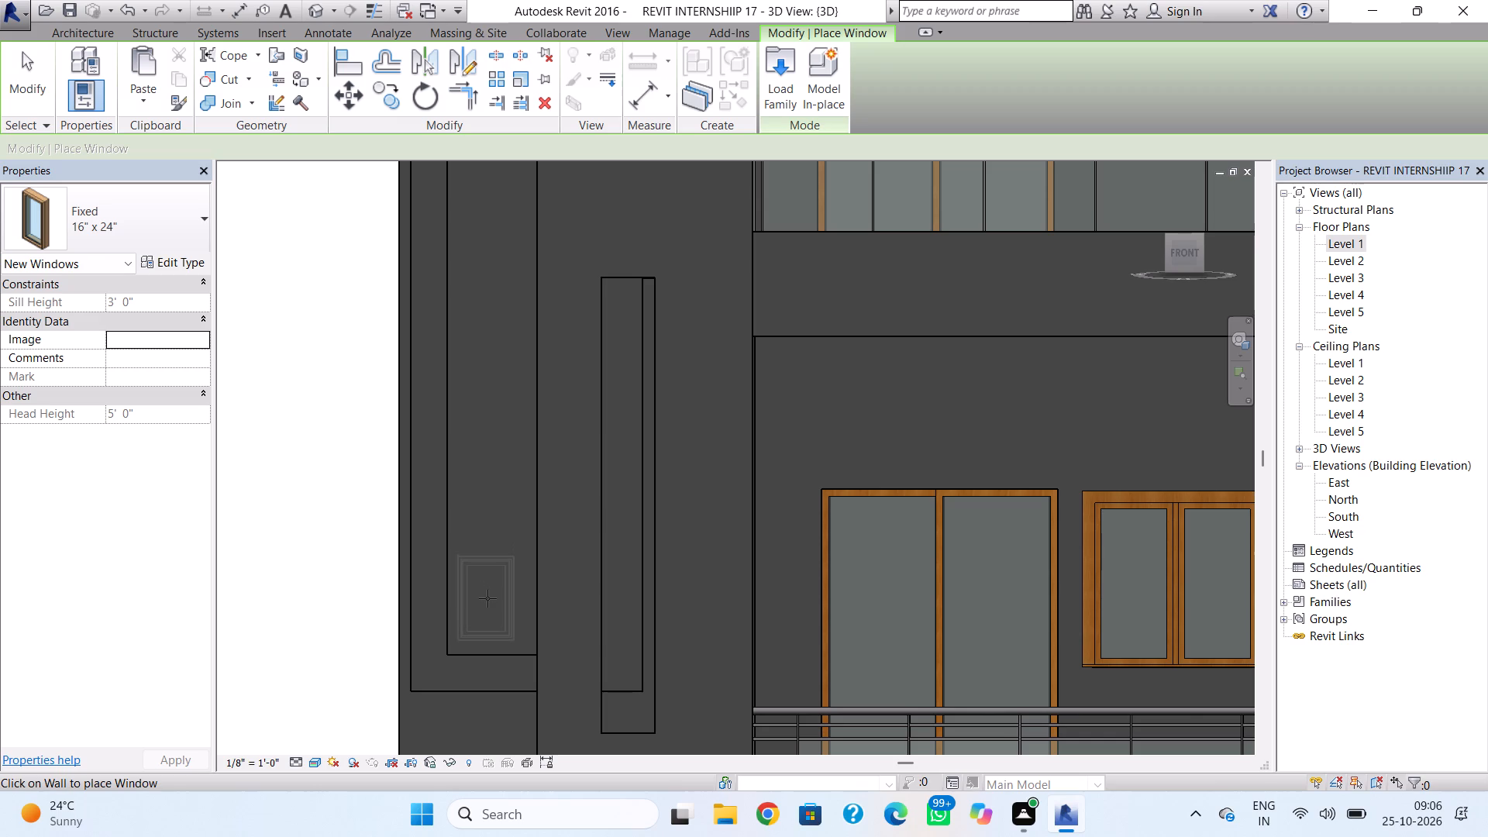
click(490, 598)
Place a second Fixed 16" x 24" window in the tower wall near the top inside the frame, above the lower one.
scroll(484, 391, up, 1)
middle_drag(484, 391, 489, 496)
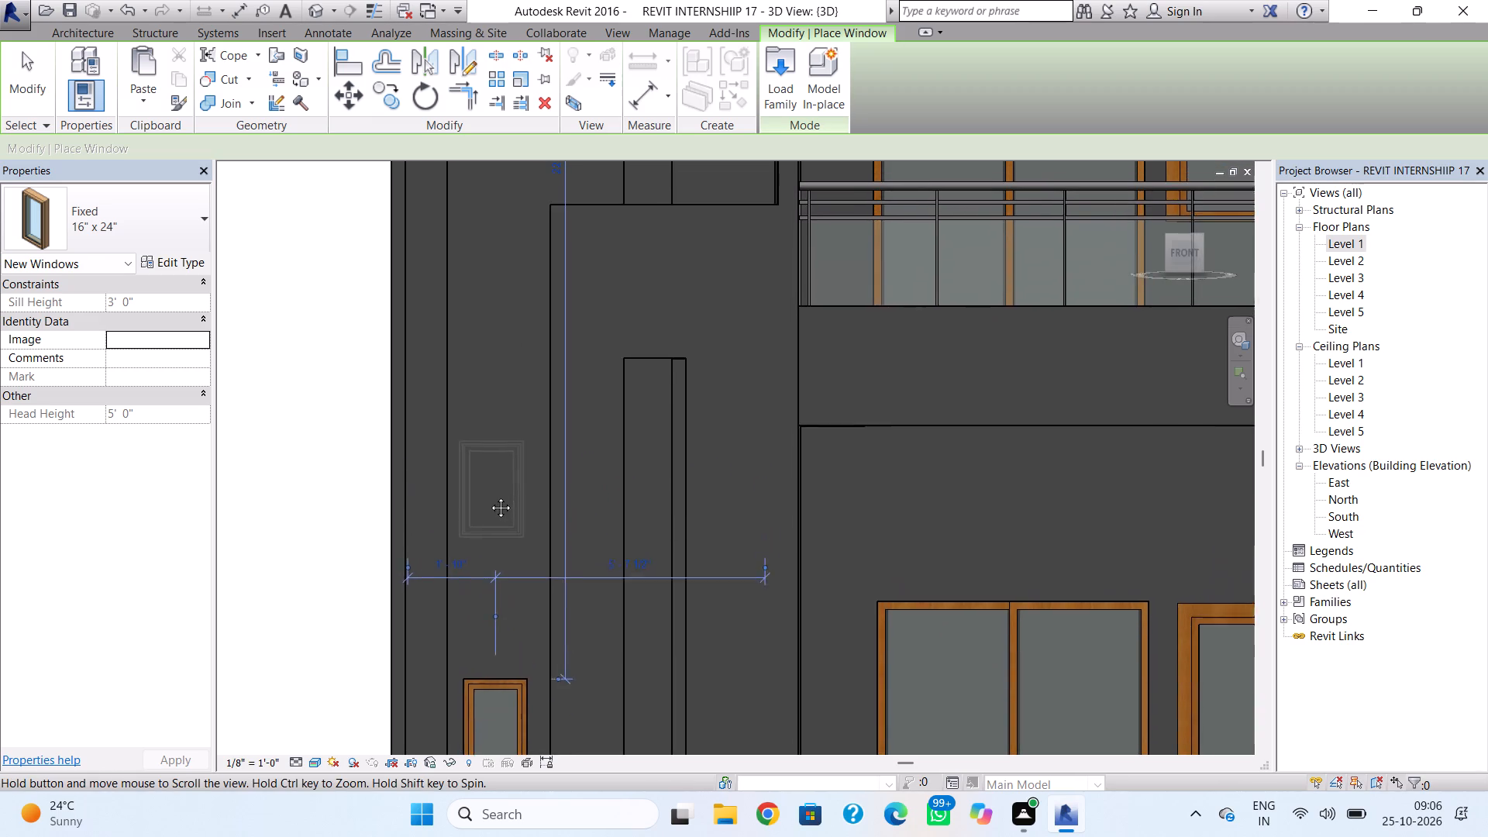
middle_drag(489, 496, 482, 540)
middle_drag(504, 433, 518, 635)
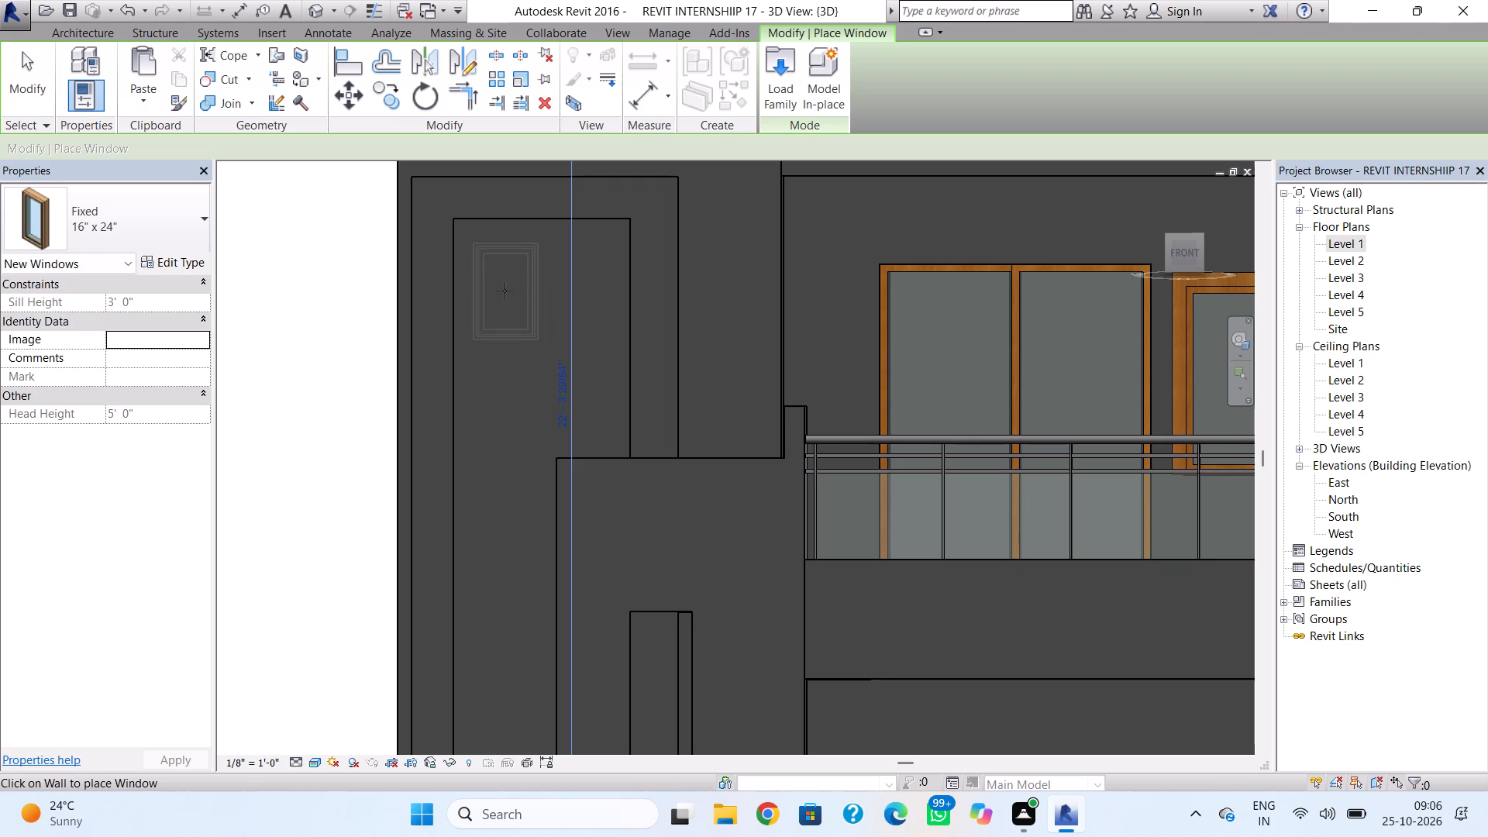
click(505, 290)
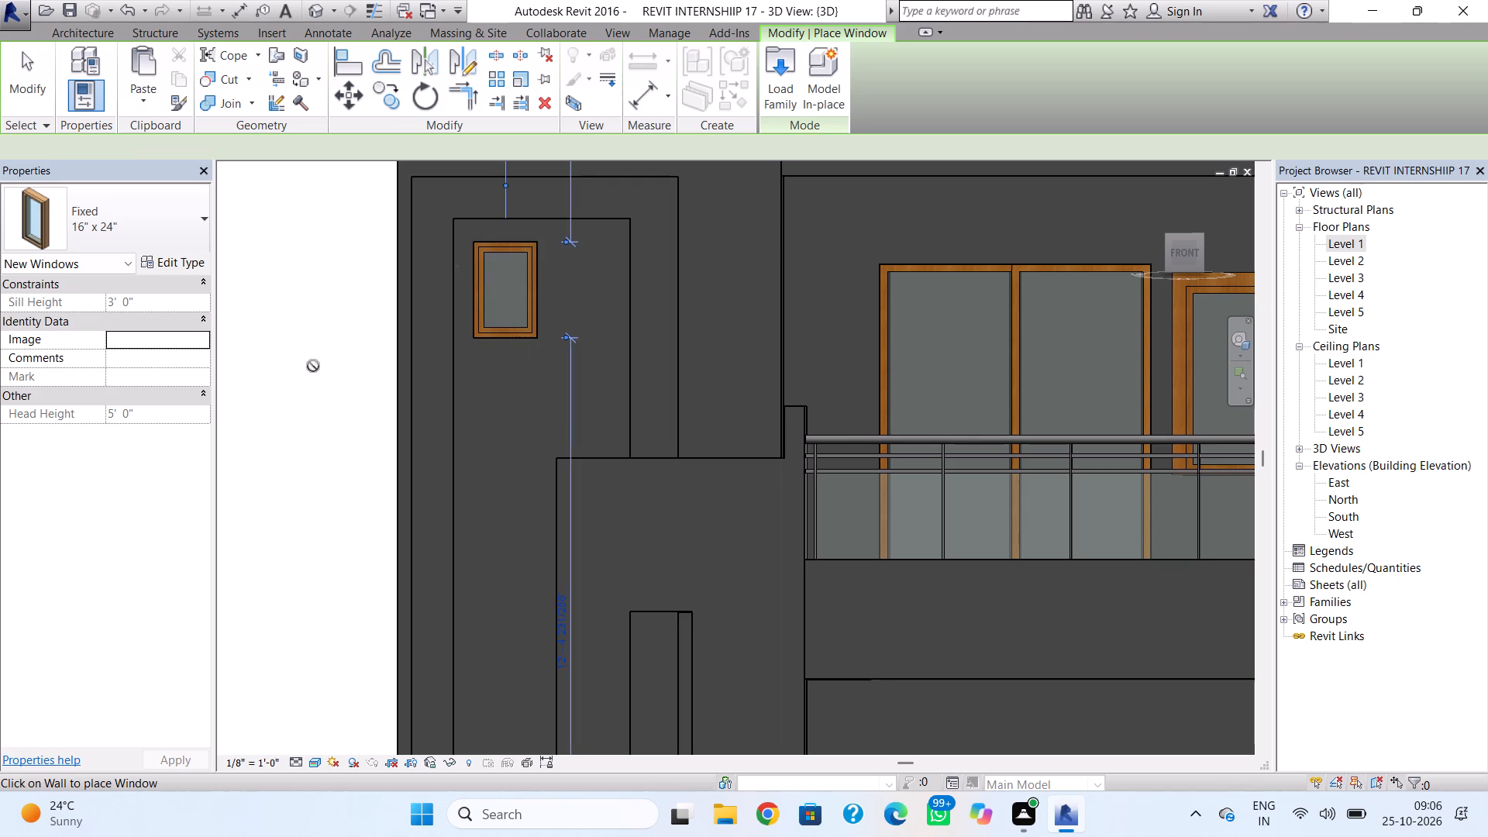
key(Escape)
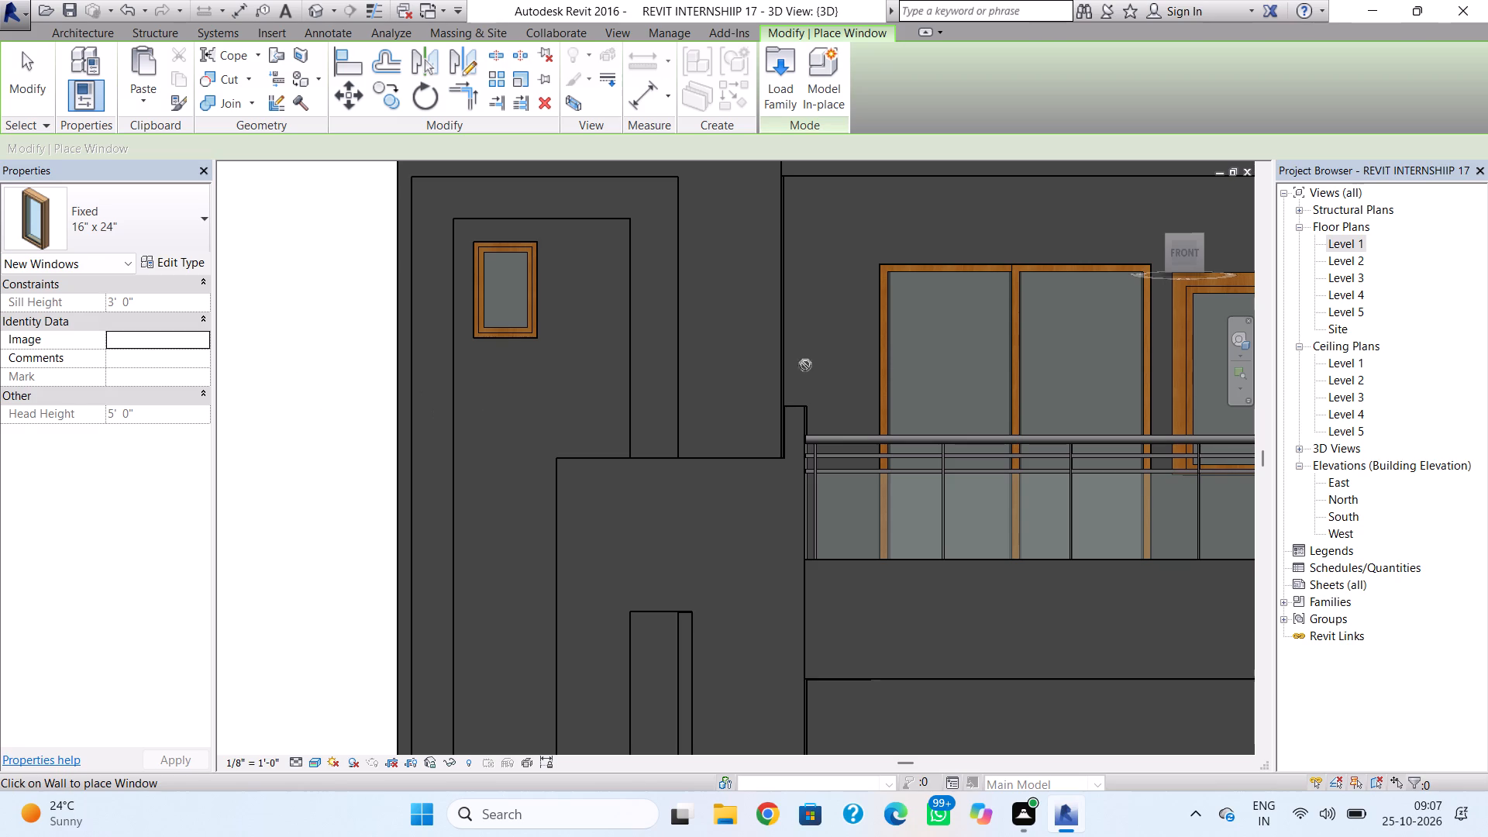
key(Escape)
Examine the thin Generic - 5" side wall between the slotted wall and the balconies, in 3D and in the Level 2 plan.
shift+right_drag(837, 471, 804, 601)
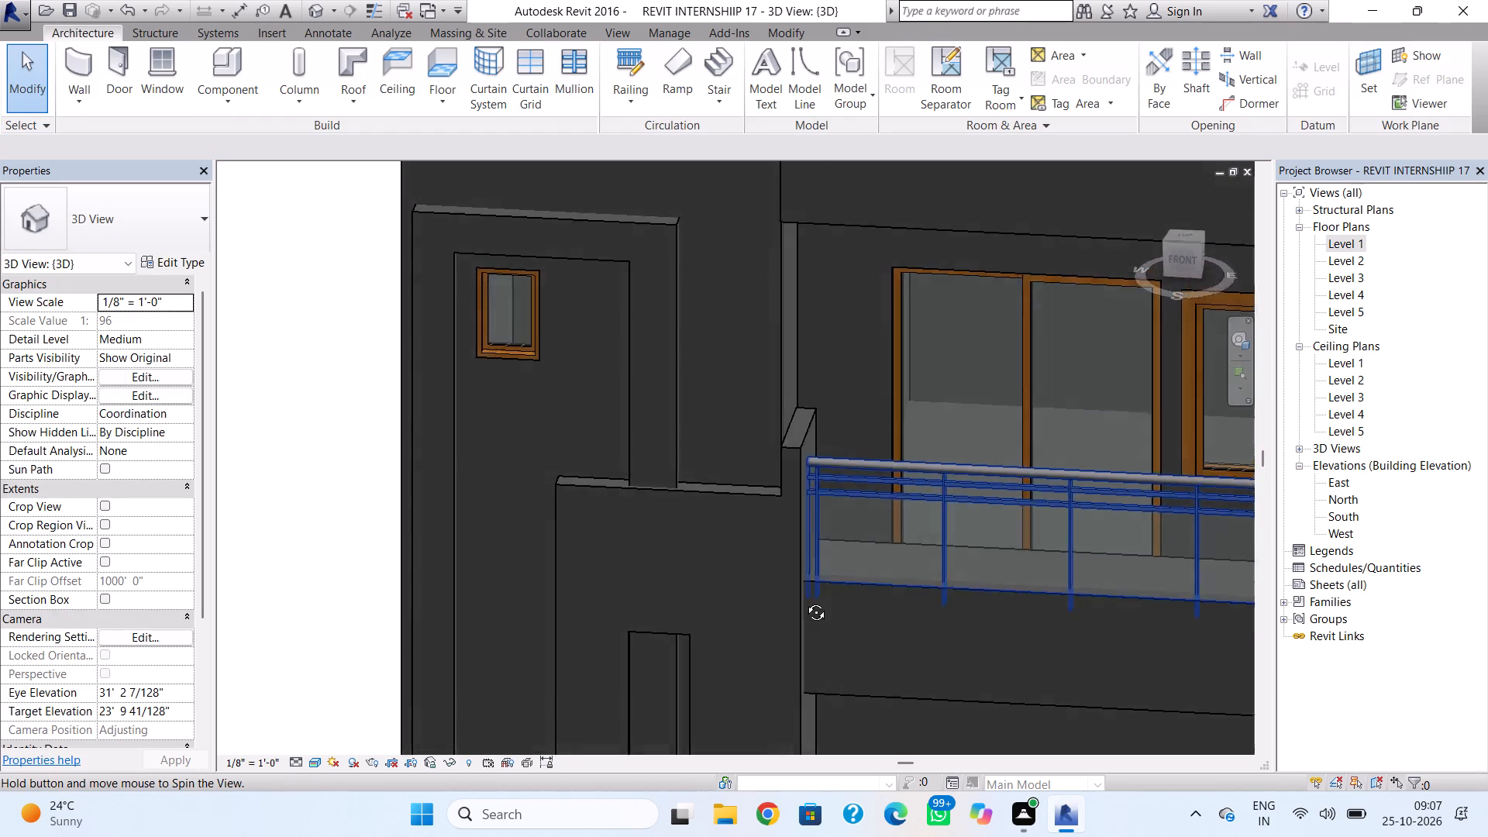
shift+right_drag(804, 601, 810, 608)
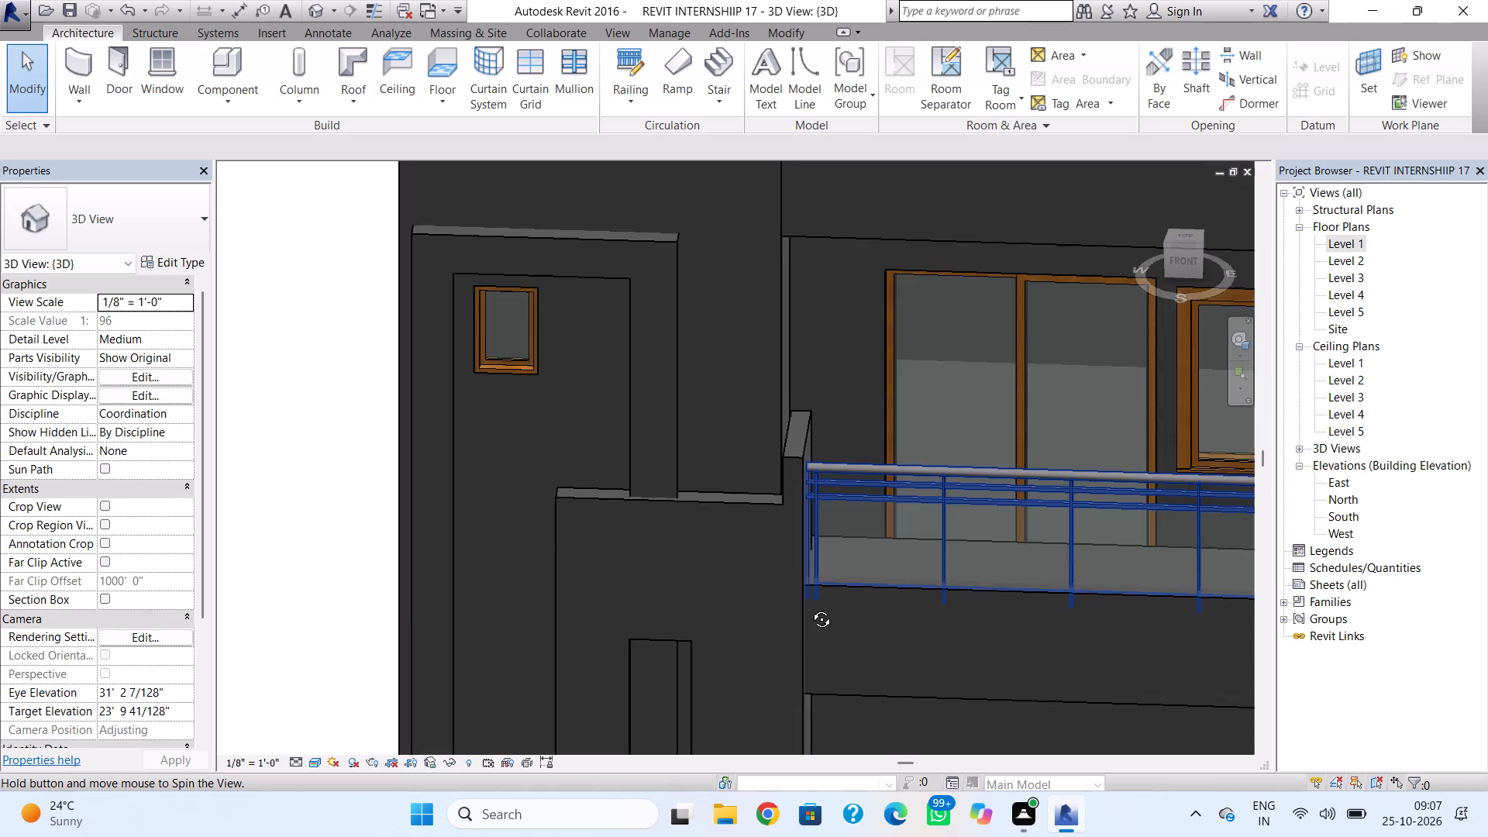
shift+right_drag(810, 608, 796, 523)
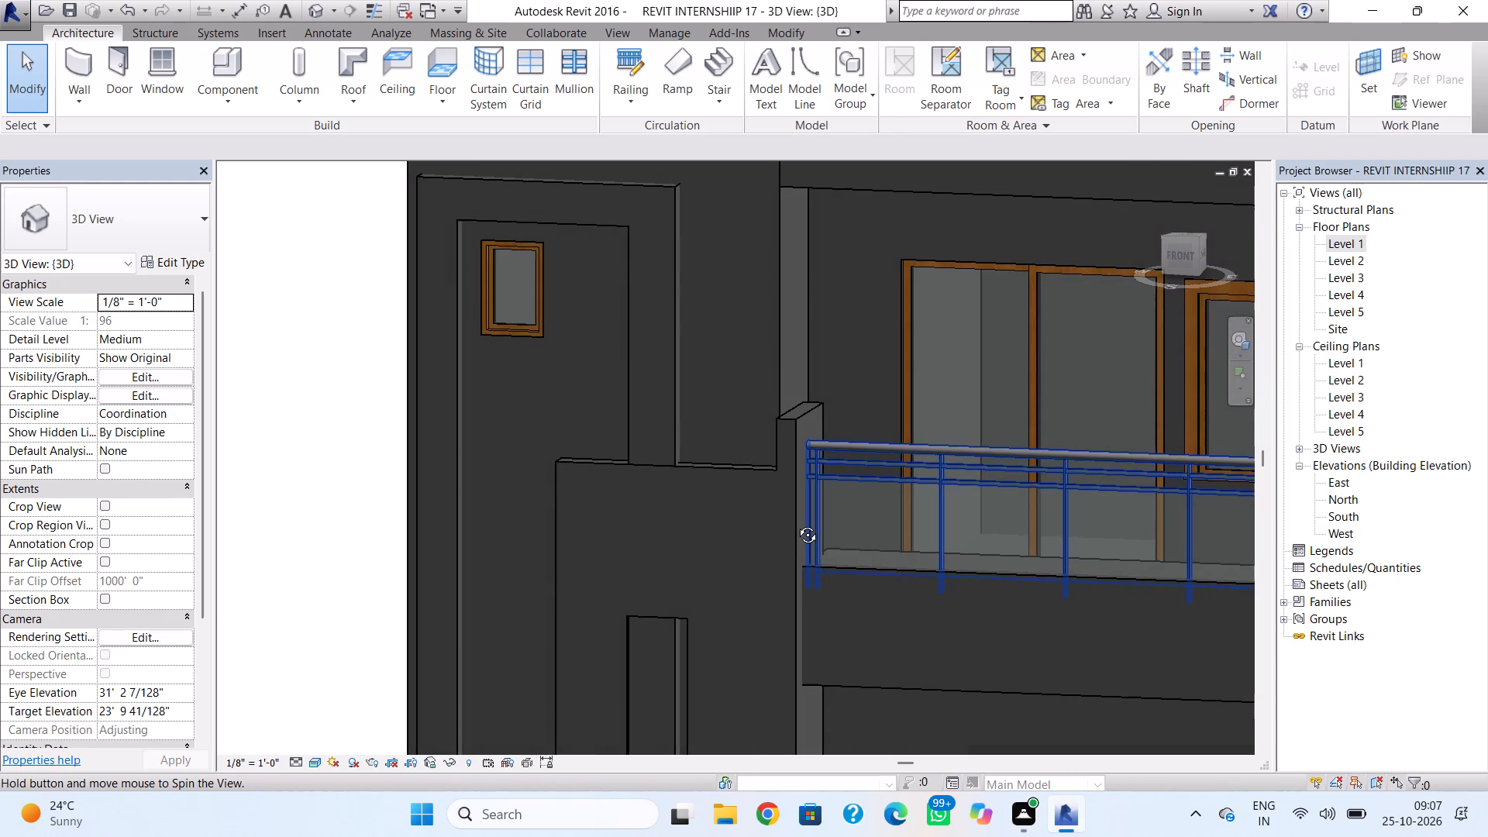
shift+right_drag(796, 523, 796, 522)
click(793, 439)
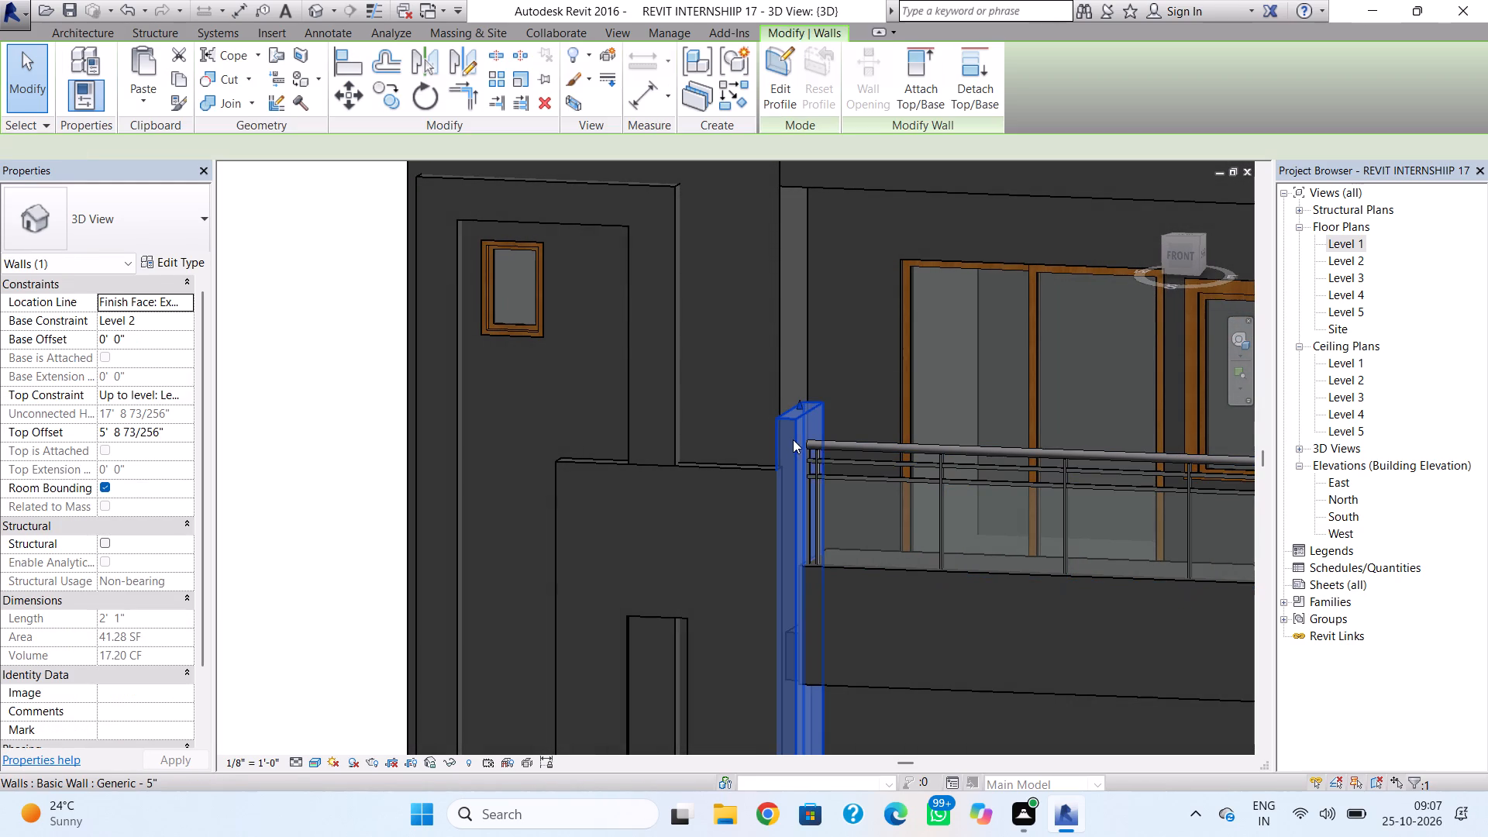
scroll(805, 592, down, 2)
middle_drag(804, 570, 784, 420)
scroll(785, 410, up, 1)
scroll(772, 522, down, 3)
middle_drag(771, 515, 764, 416)
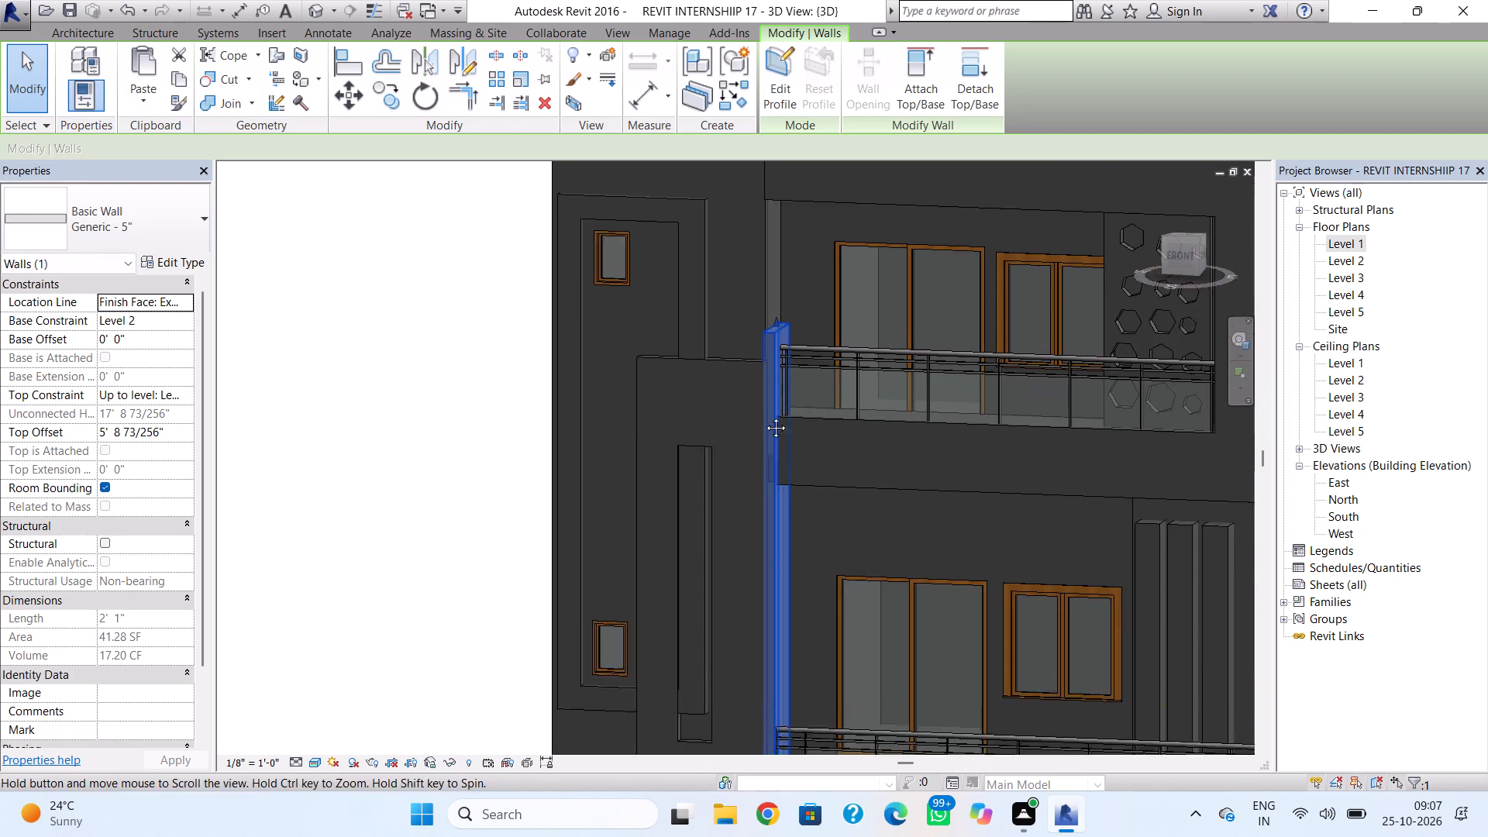
middle_drag(764, 416, 765, 383)
scroll(767, 470, up, 1)
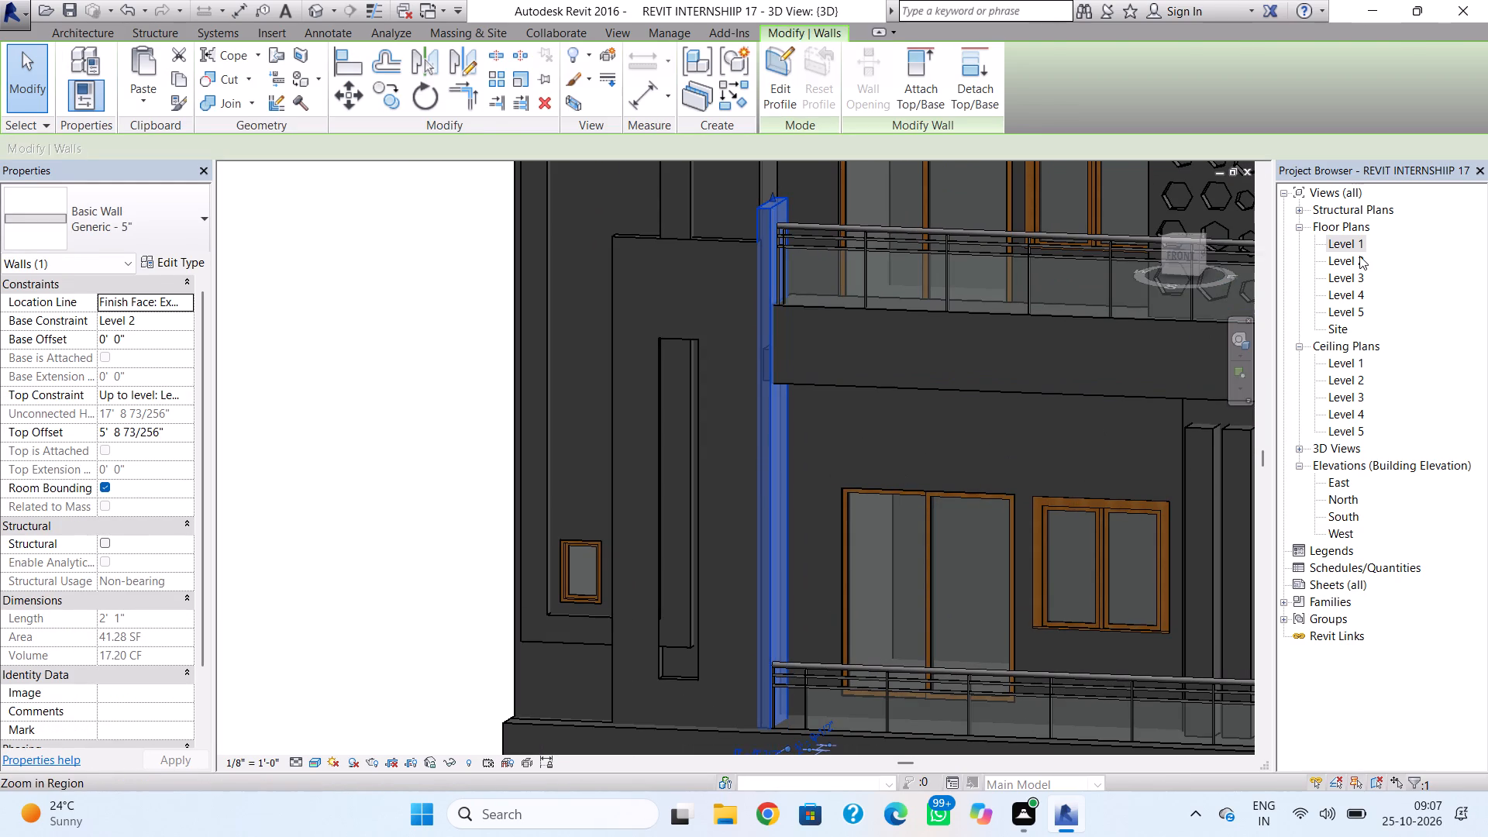
double_click(1359, 256)
scroll(260, 520, down, 1)
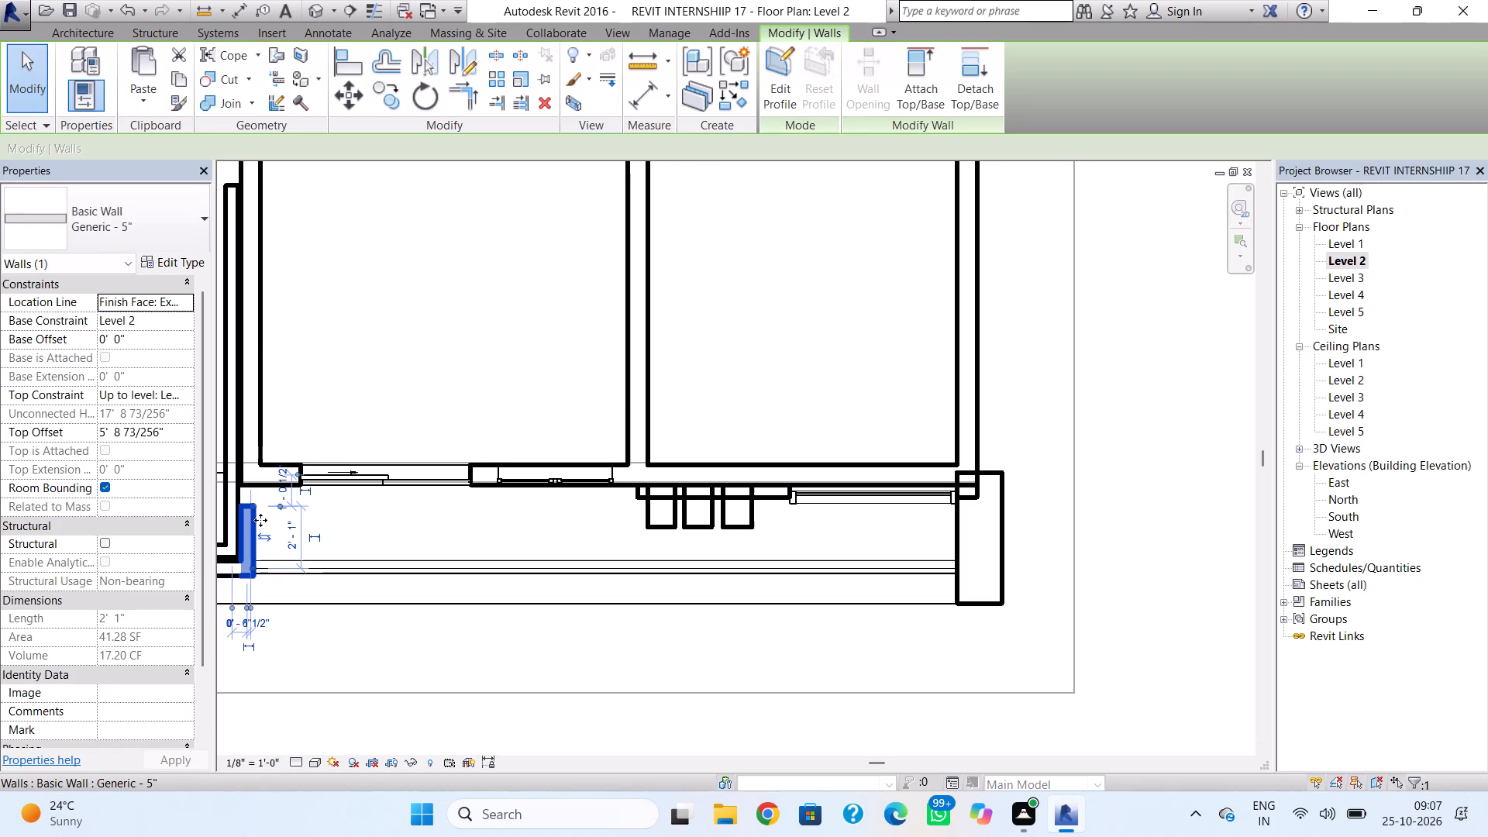
middle_drag(256, 525, 497, 527)
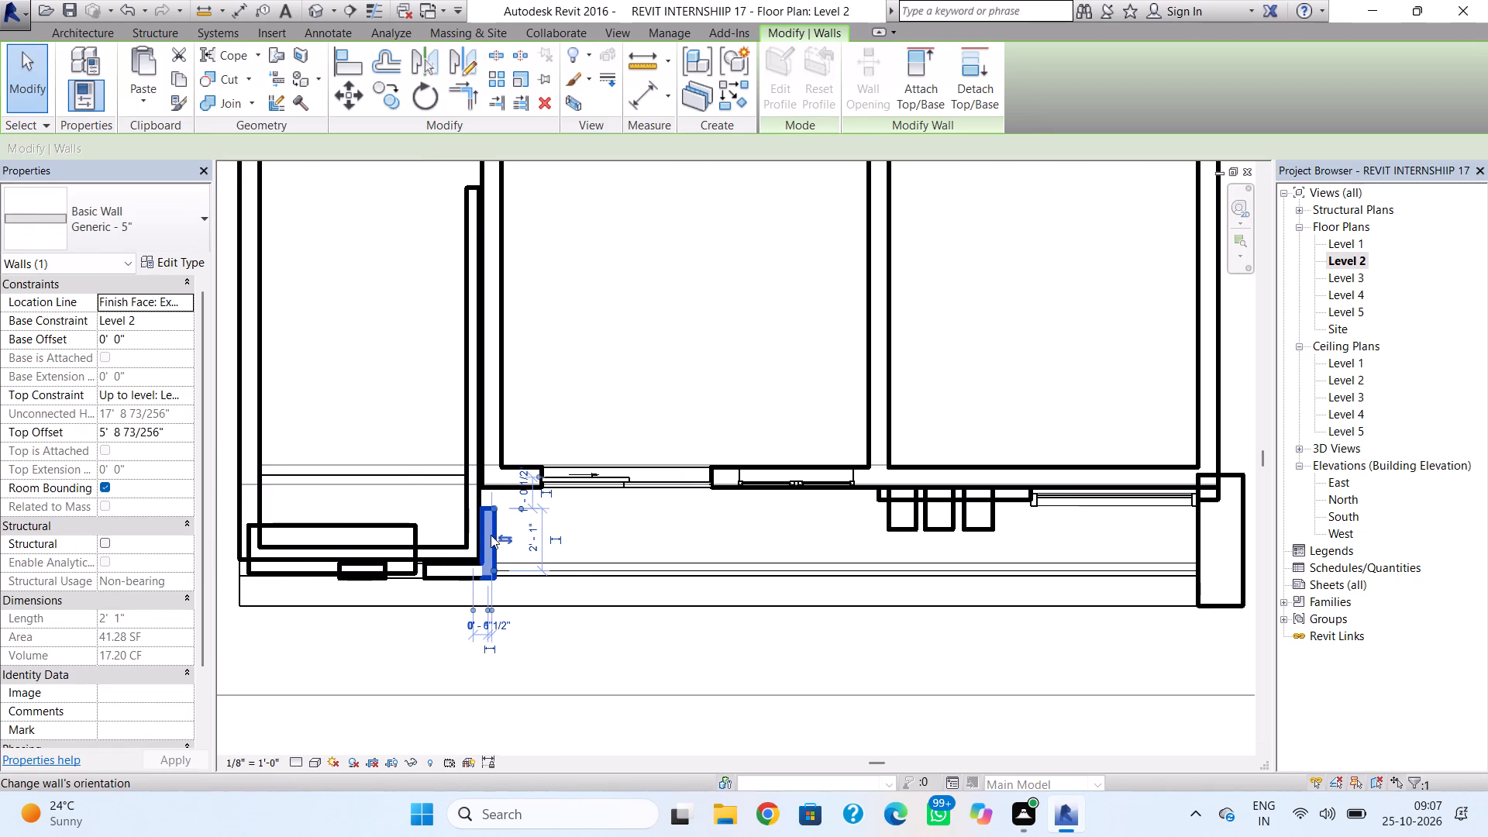
key(Escape)
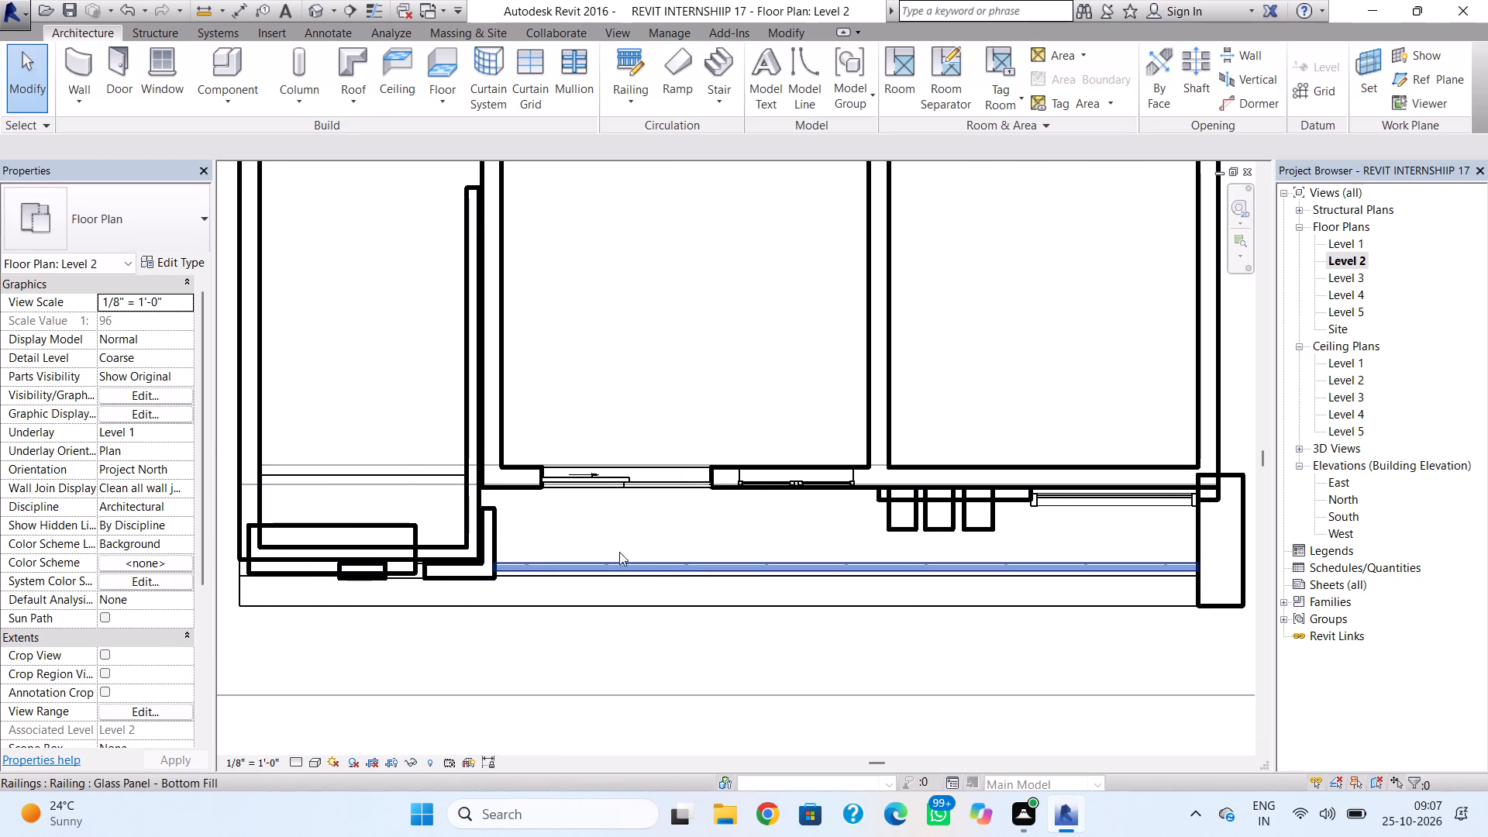
In the 3D view, stretch the slotted Generic - 6" wall upward to a top offset of about 5' 8".
click(312, 17)
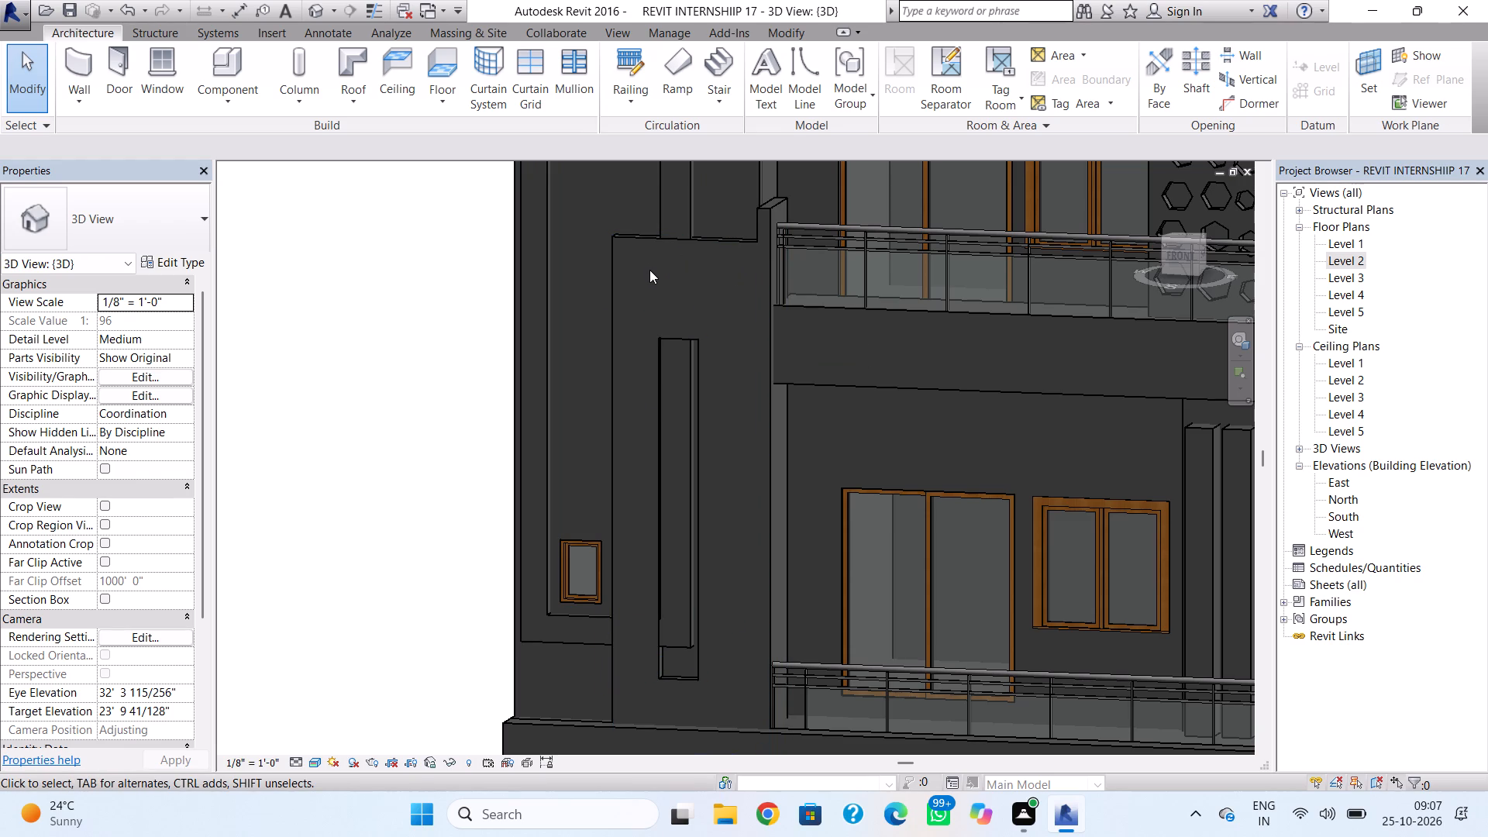
click(675, 238)
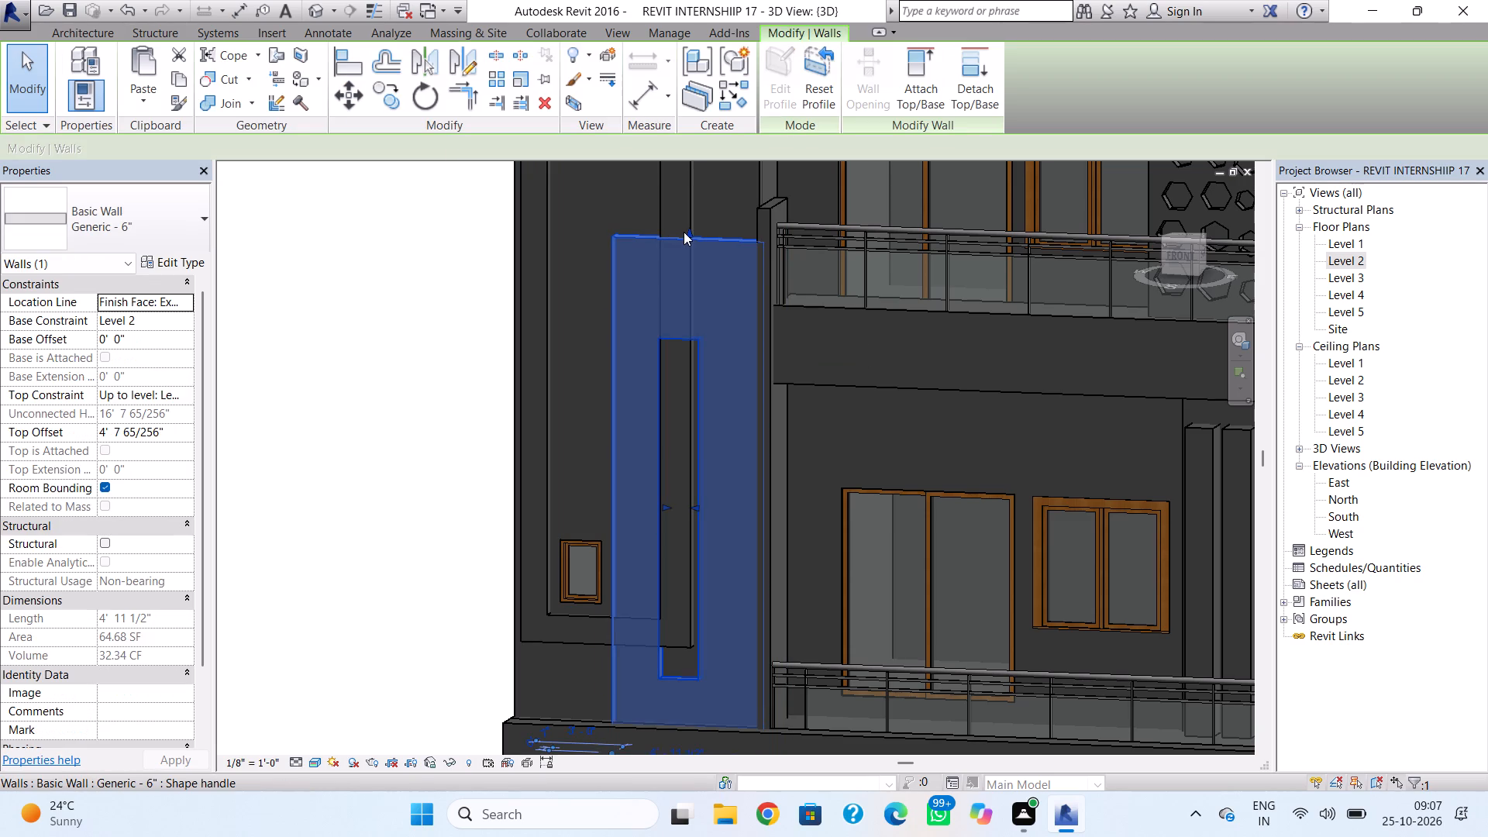
drag(687, 230, 689, 211)
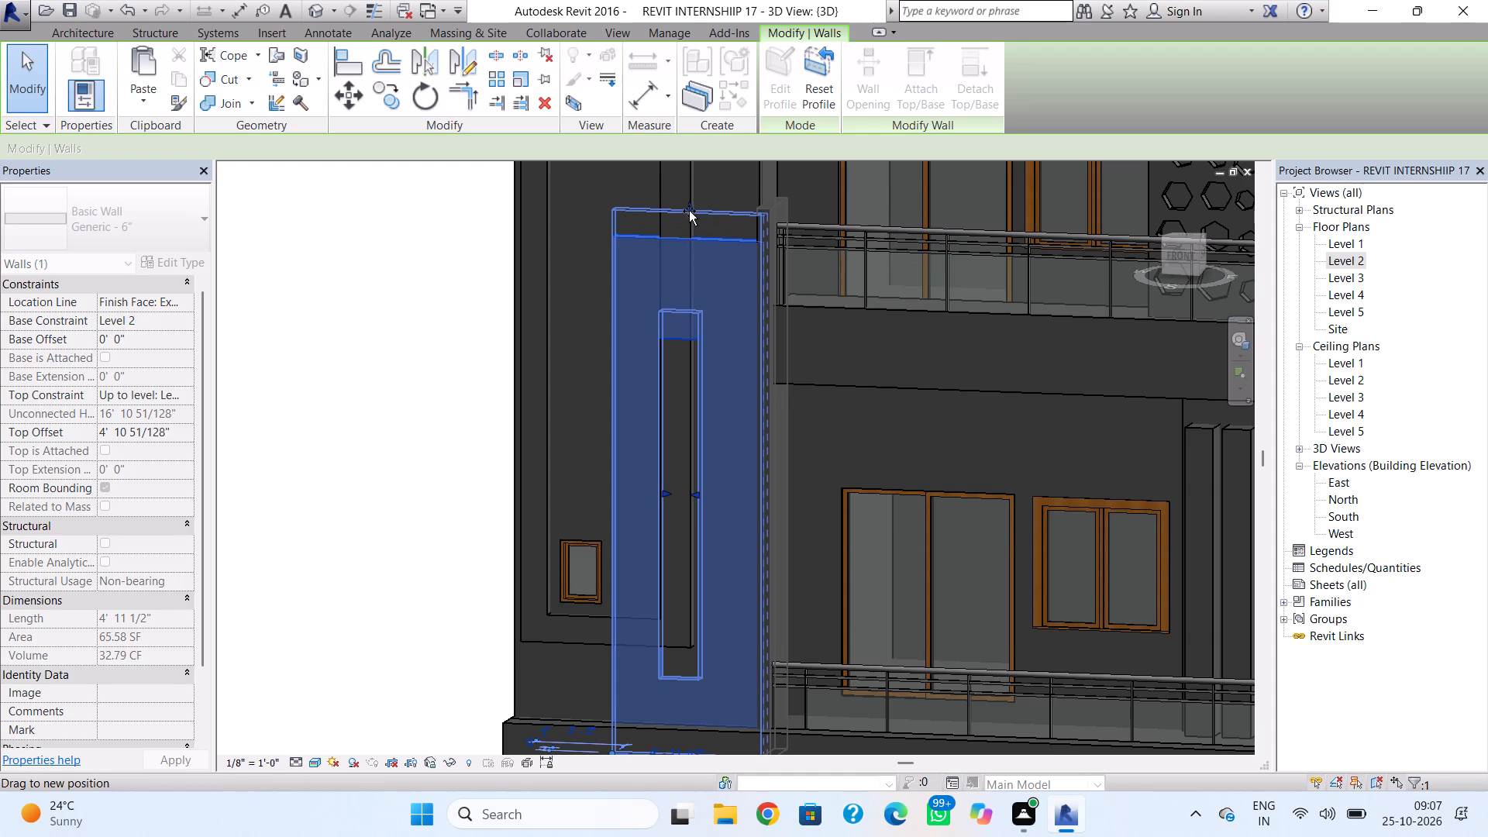
drag(689, 211, 689, 208)
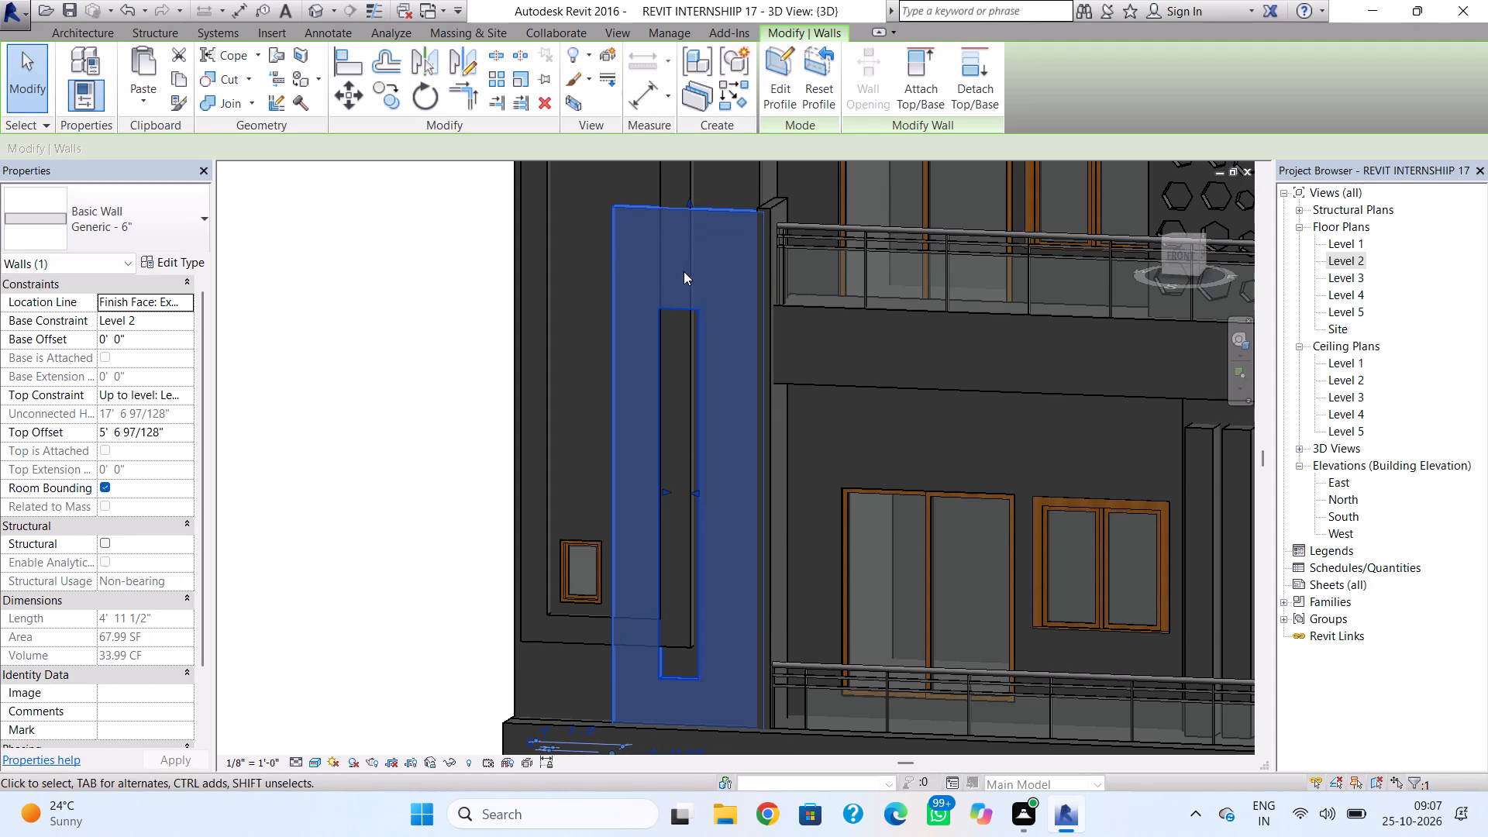
click(690, 203)
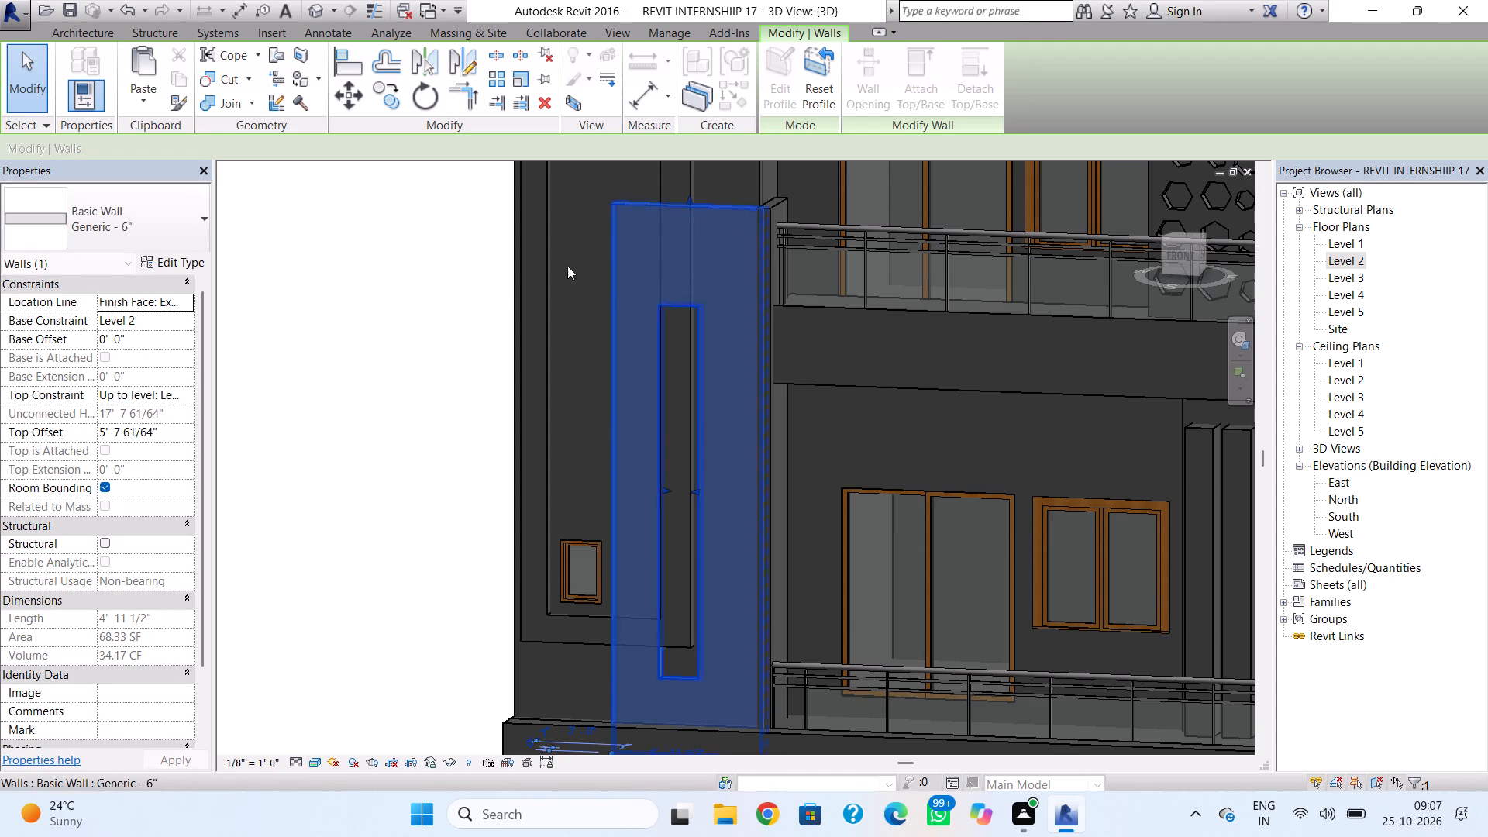
click(456, 301)
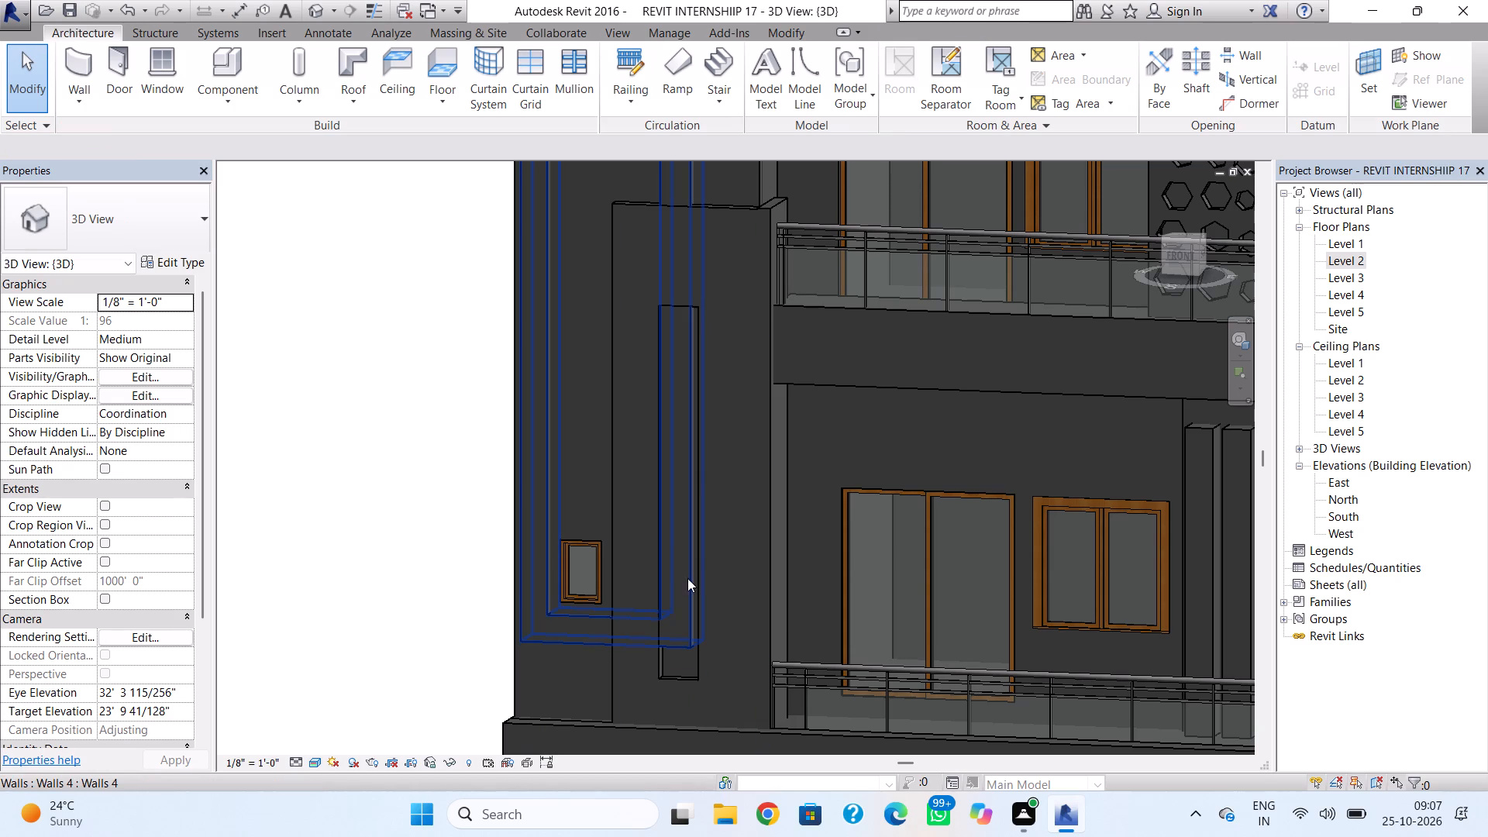
Edit the slotted wall's profile and shift the slot's top edge upward, closer to the raised wall top.
click(693, 577)
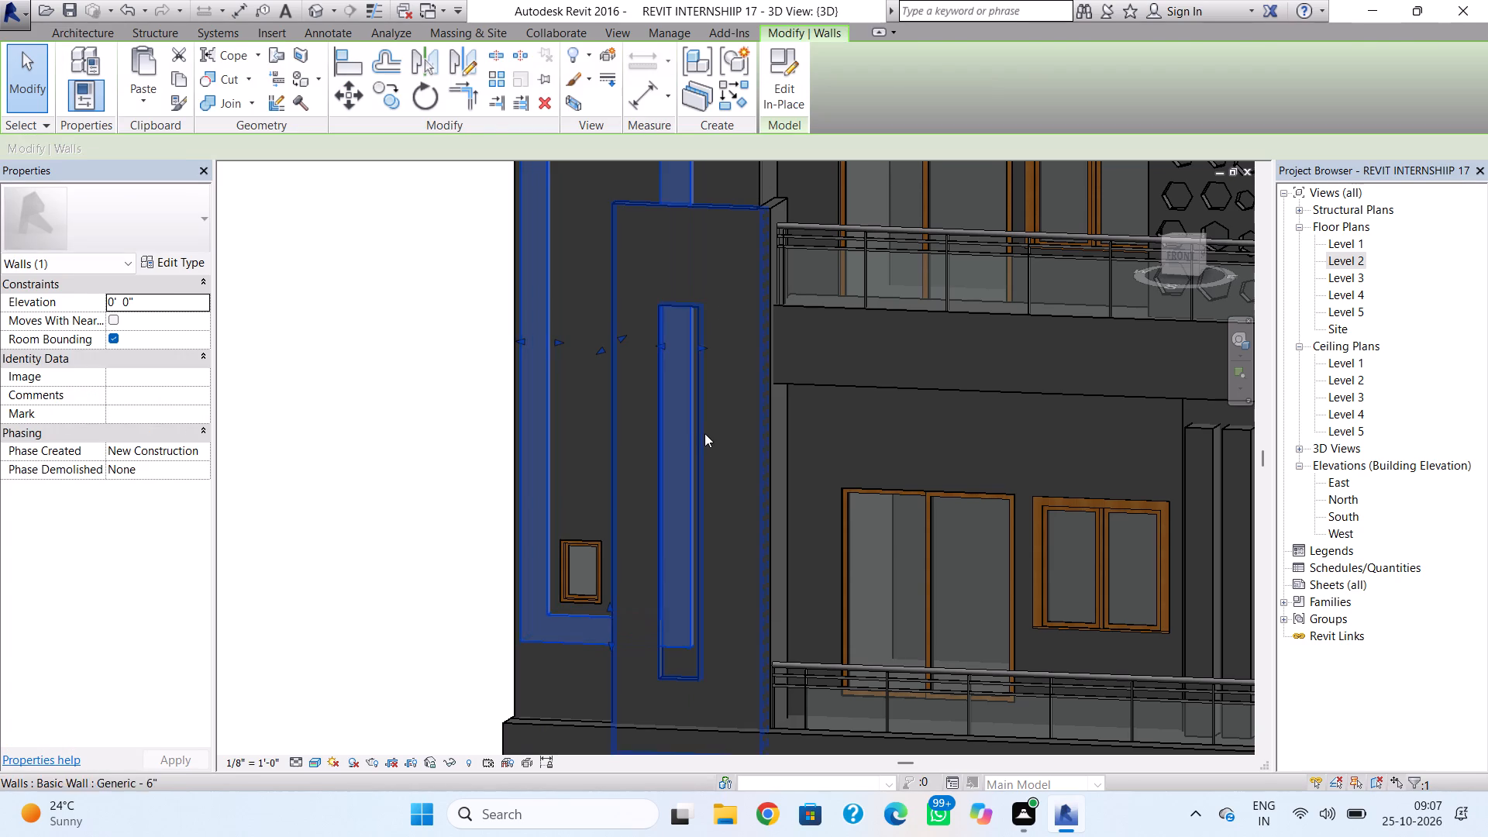
key(Escape)
click(702, 442)
double_click(702, 442)
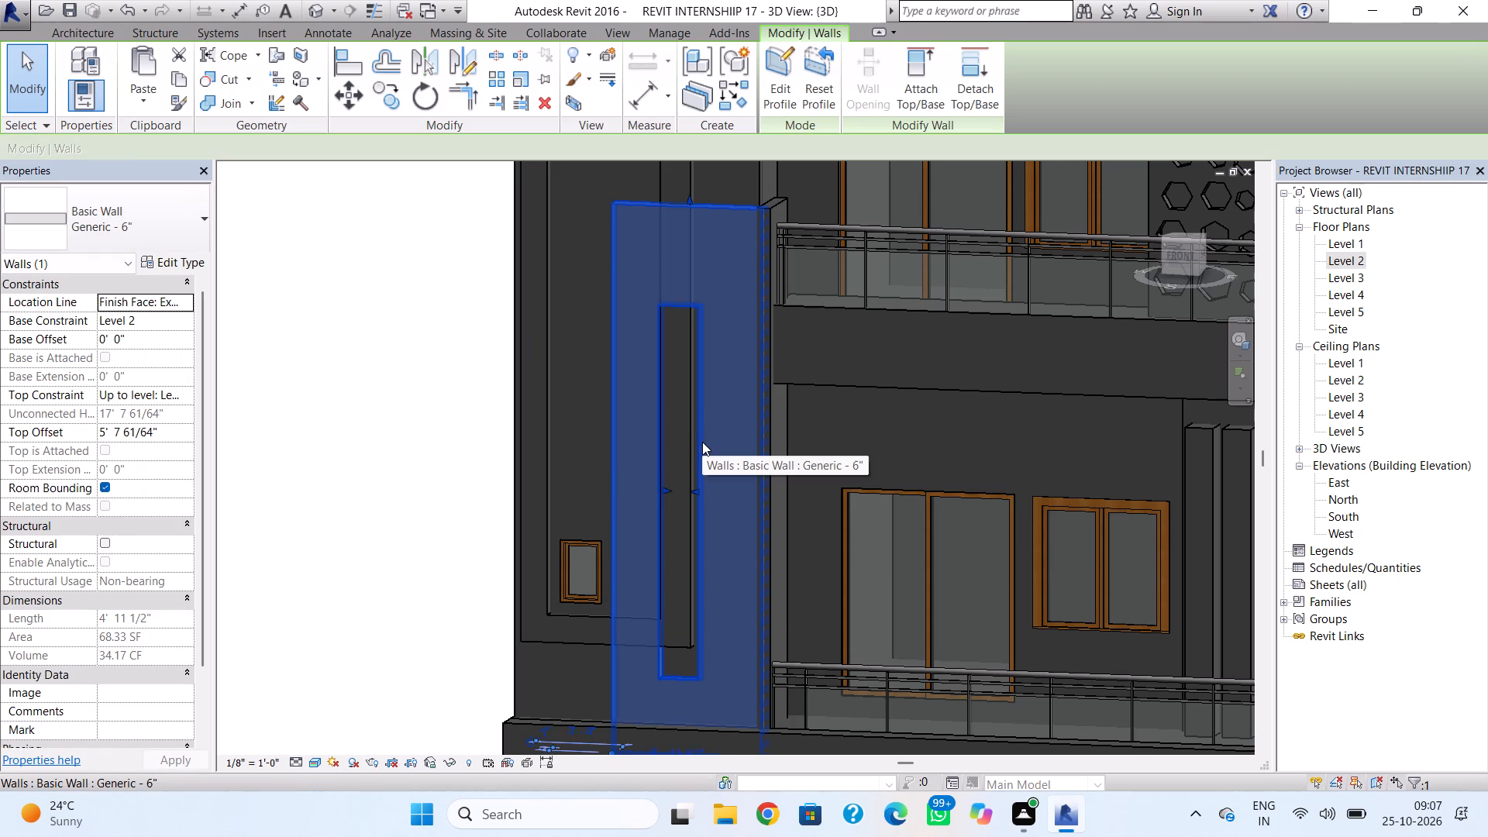
click(686, 305)
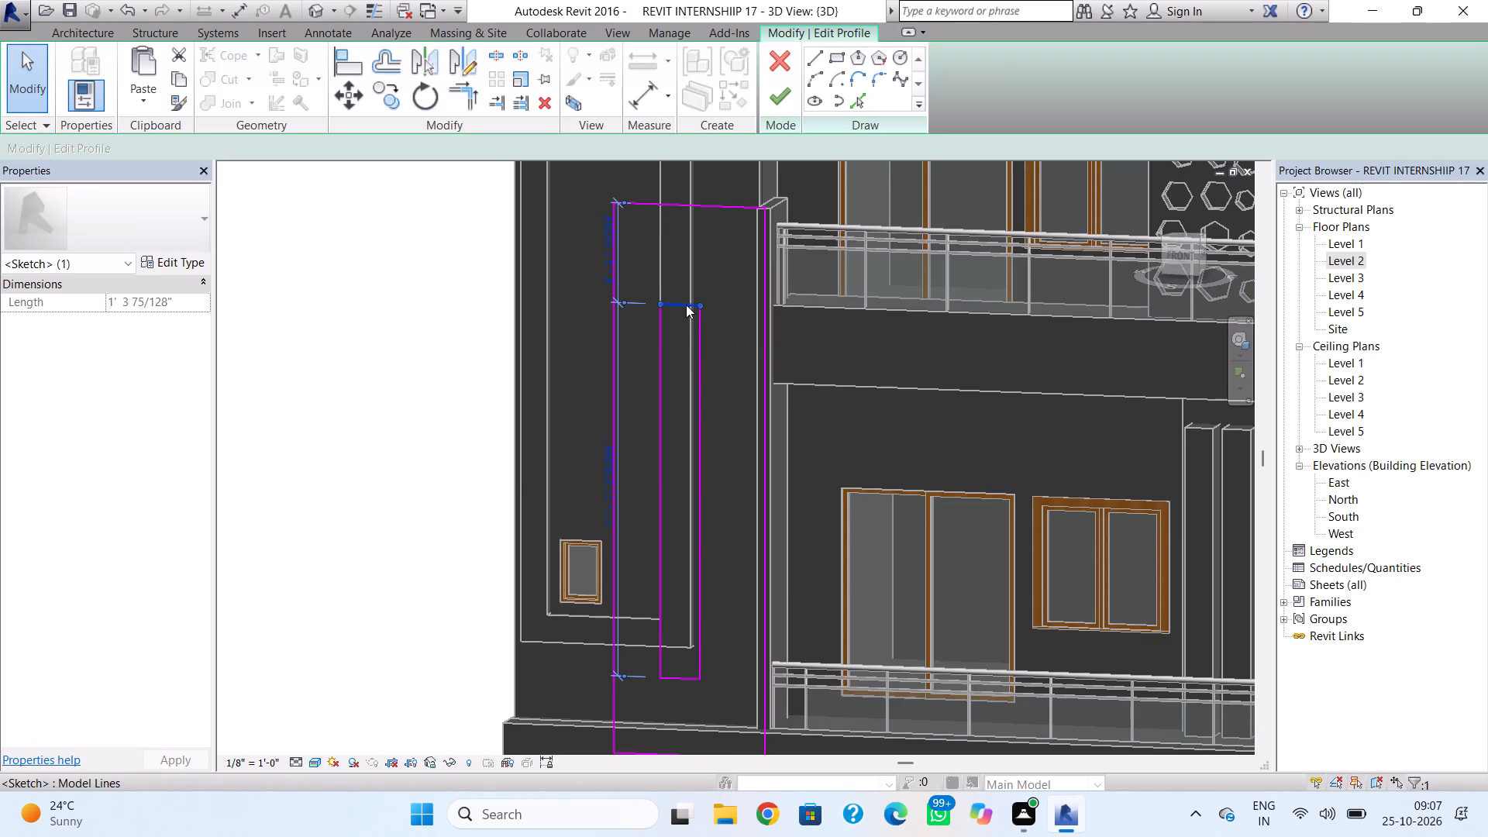
key(Up)
key(Up)
key(Up)
key(Up)
key(Up)
key(Up)
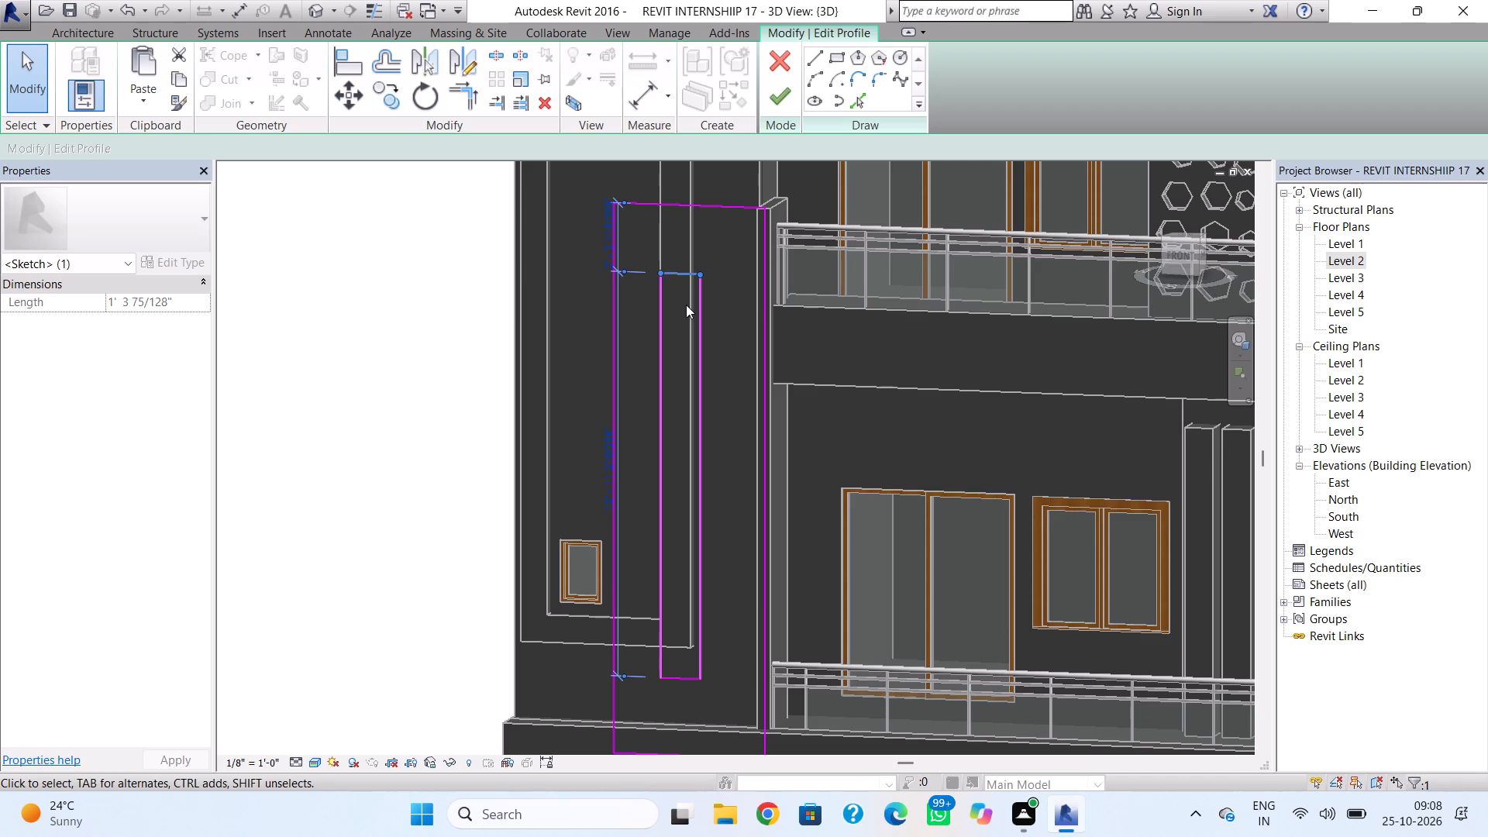
key(Up)
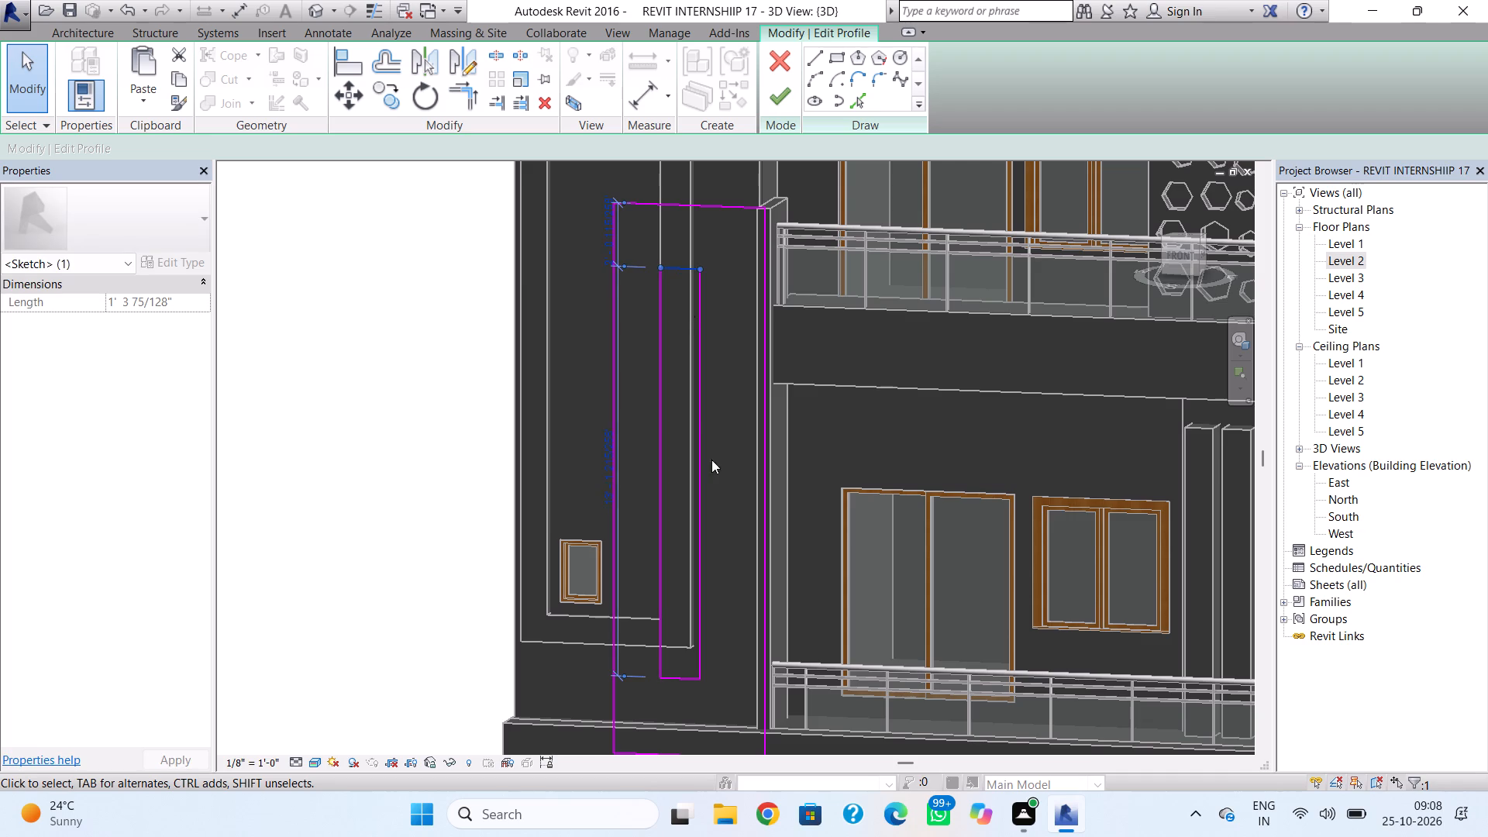
Shift the slot's bottom edge slightly upward in the wall profile and finish the profile edit.
click(686, 672)
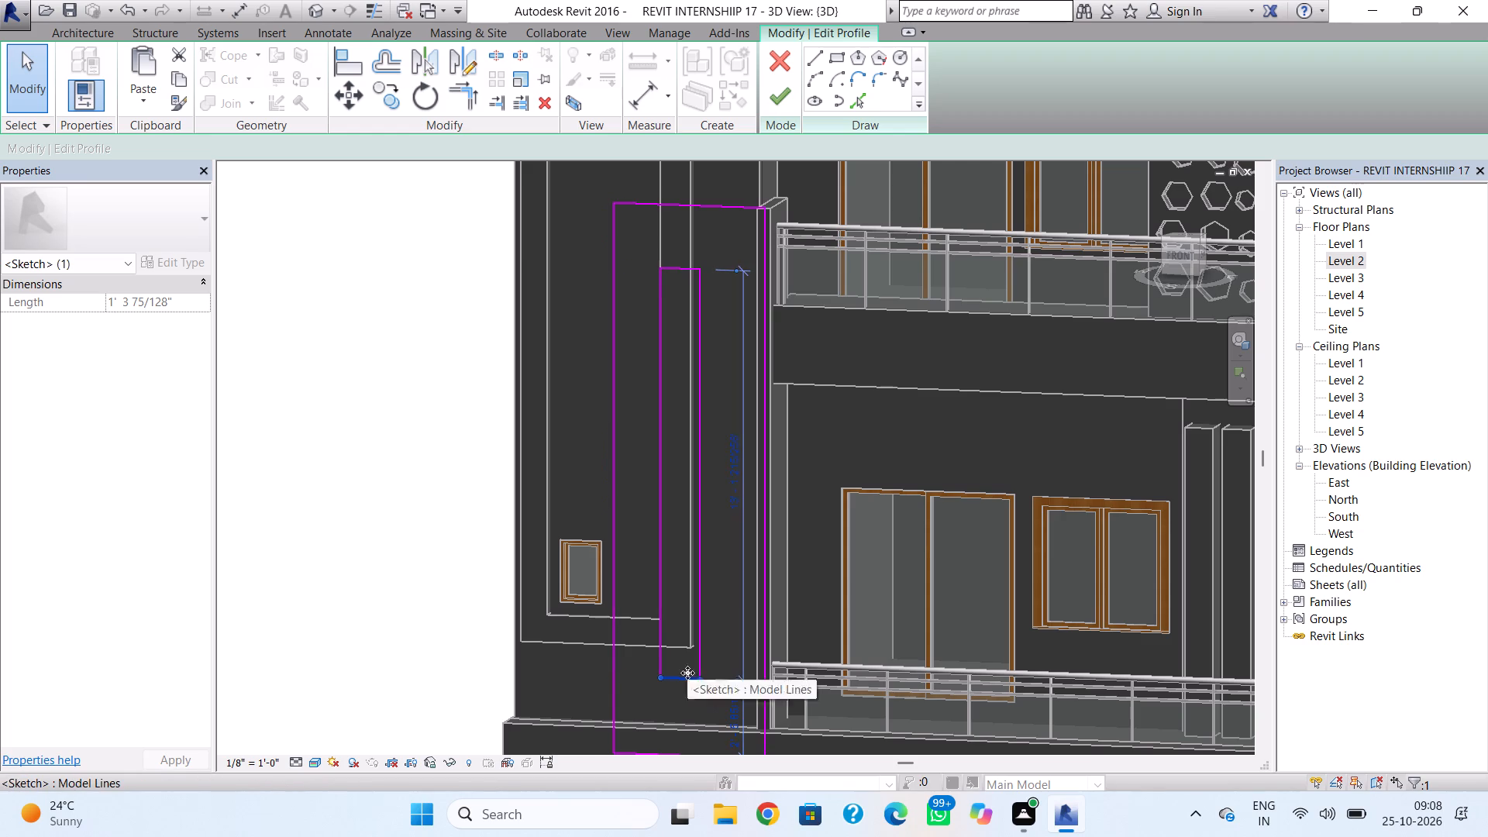
key(Up)
key(Up)
key(Up)
key(Up)
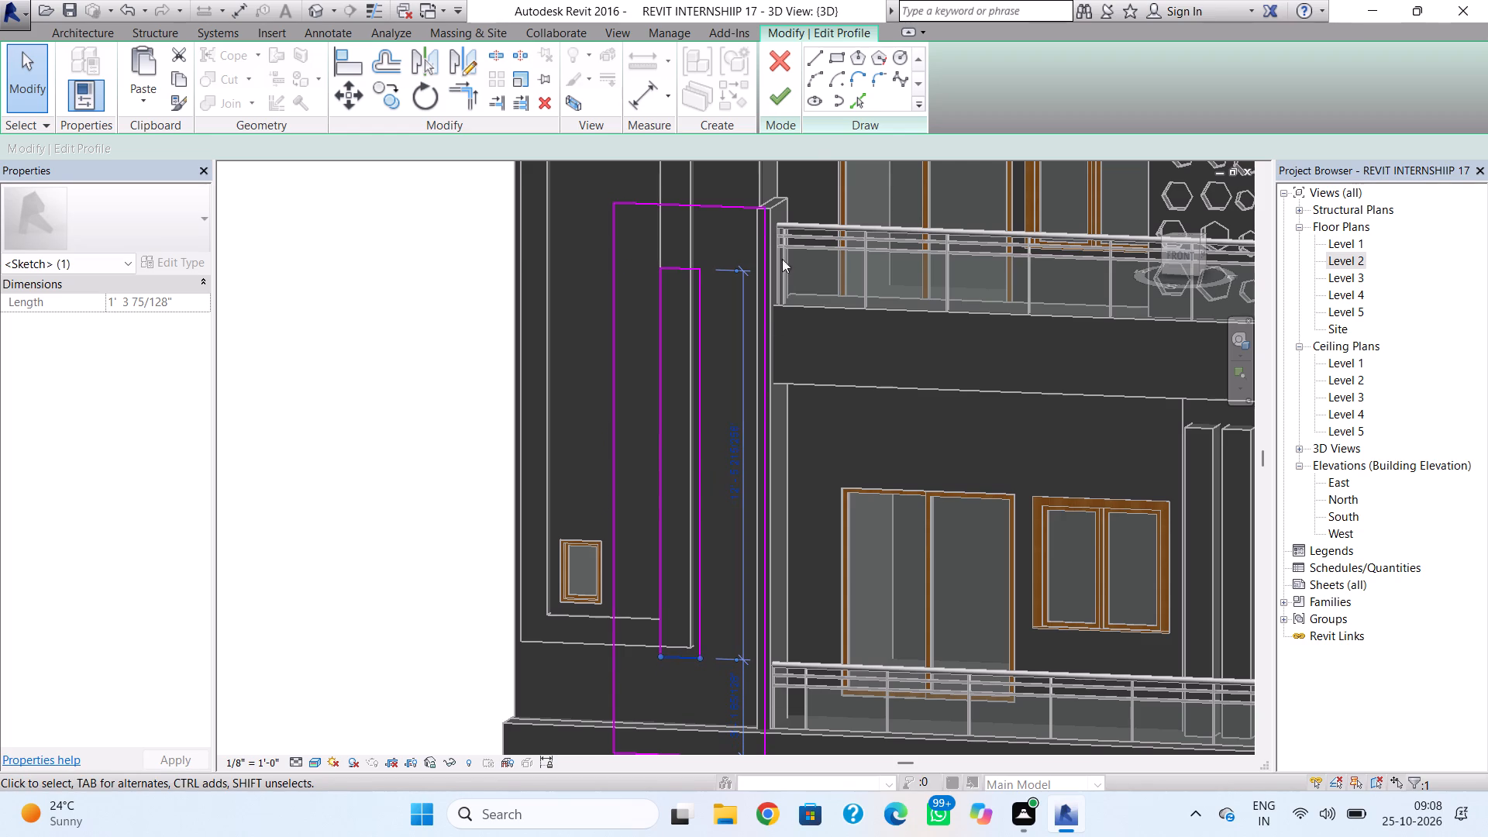
click(795, 110)
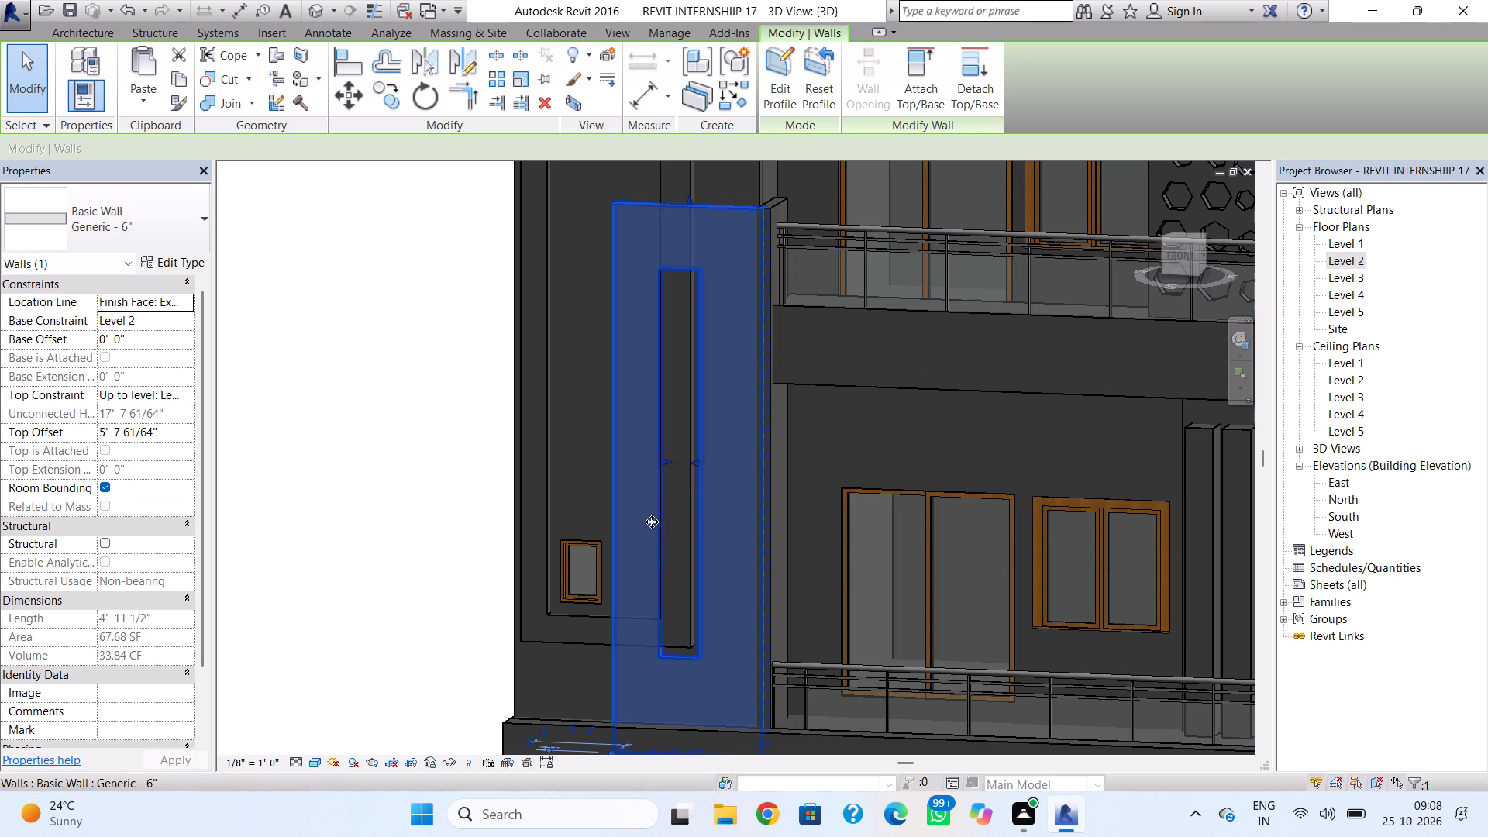
Examine the slotted wall, its side wall and the adjoining balconies from the front and side.
ctrl+right_drag(644, 529, 741, 532)
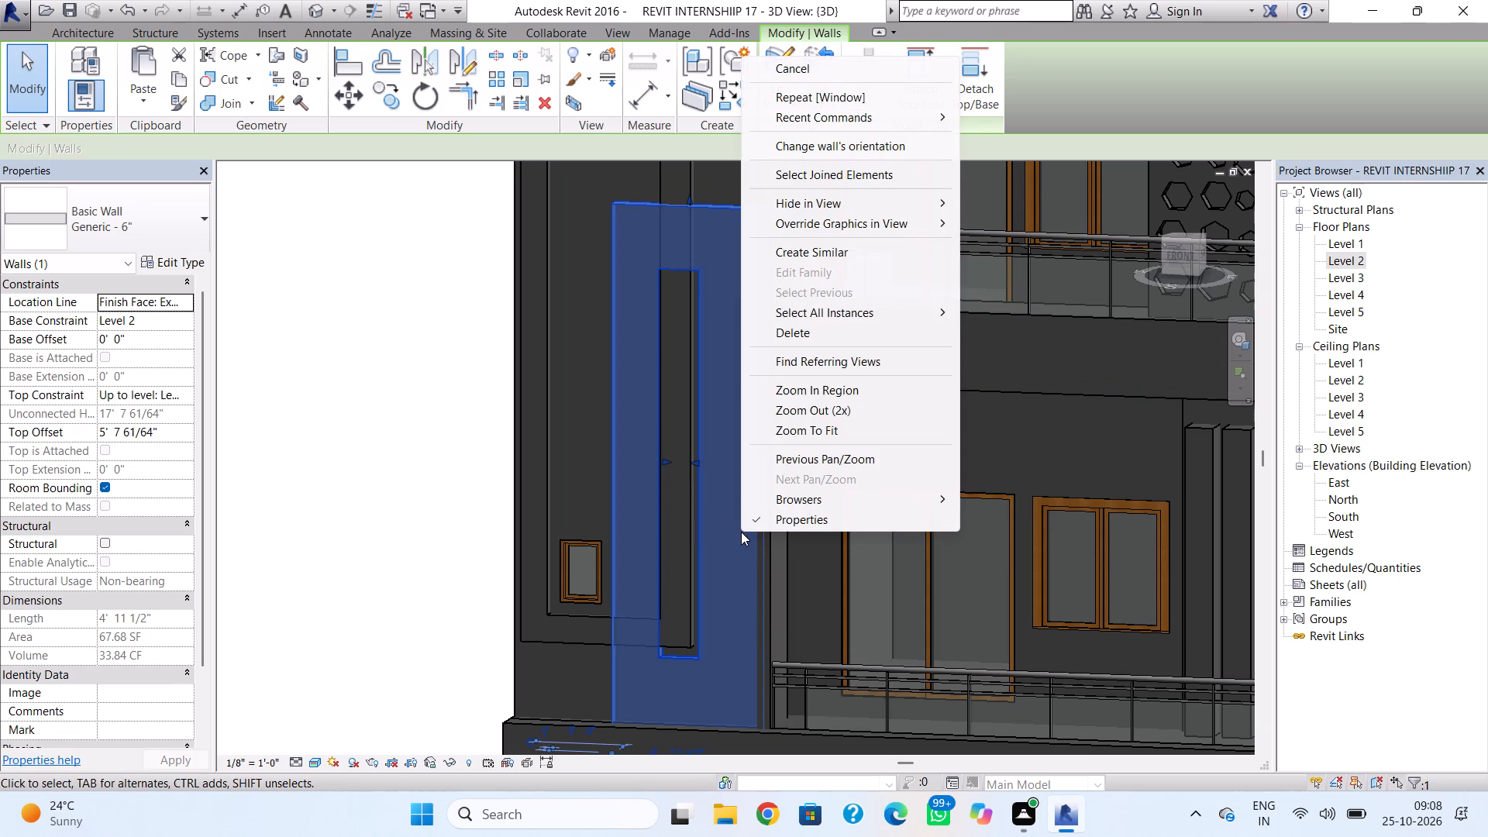
key(Escape)
shift+right_drag(737, 545, 829, 558)
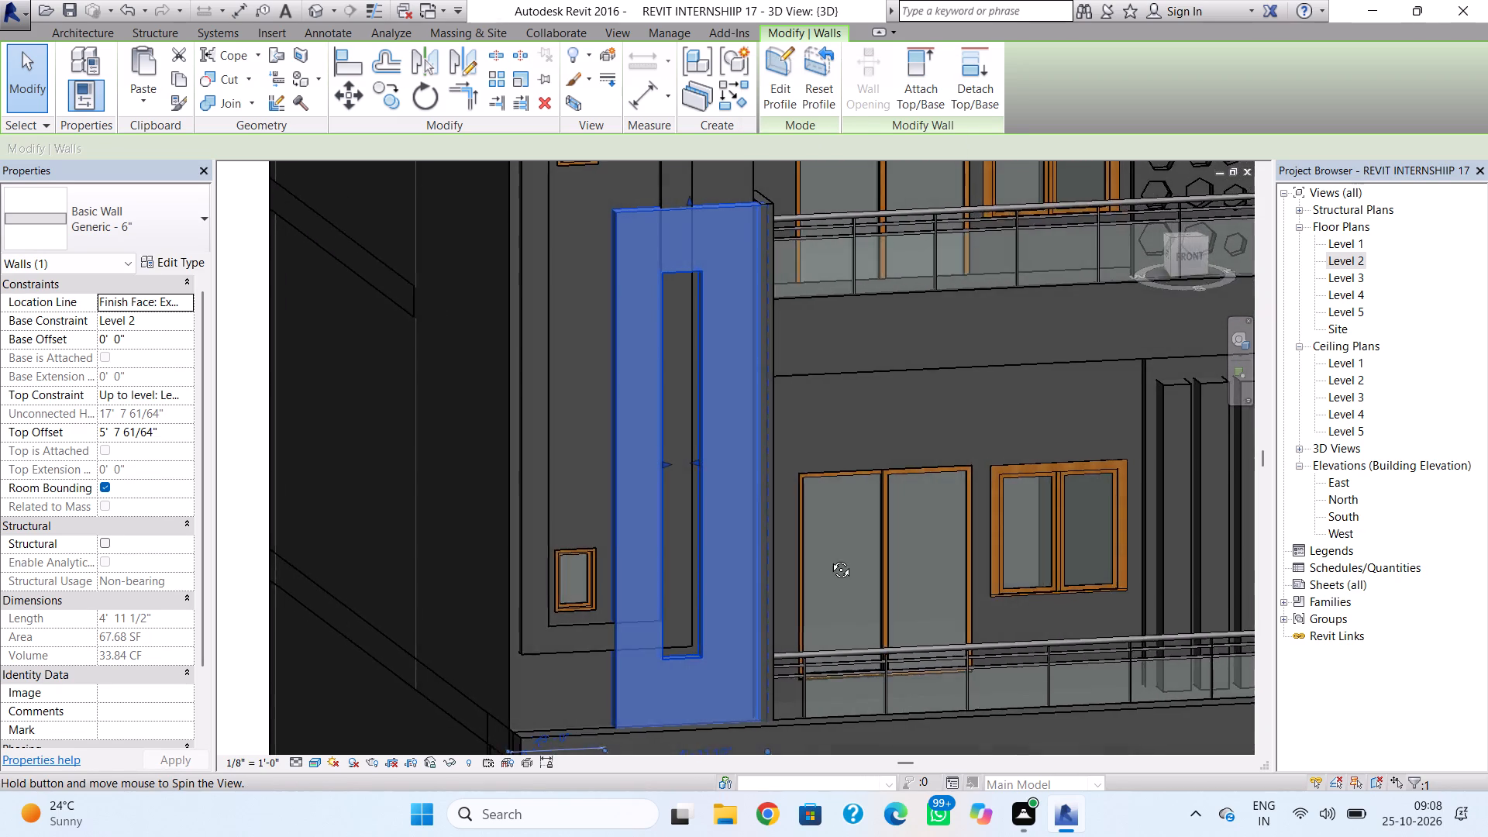
shift+right_drag(829, 558, 801, 576)
key(Escape)
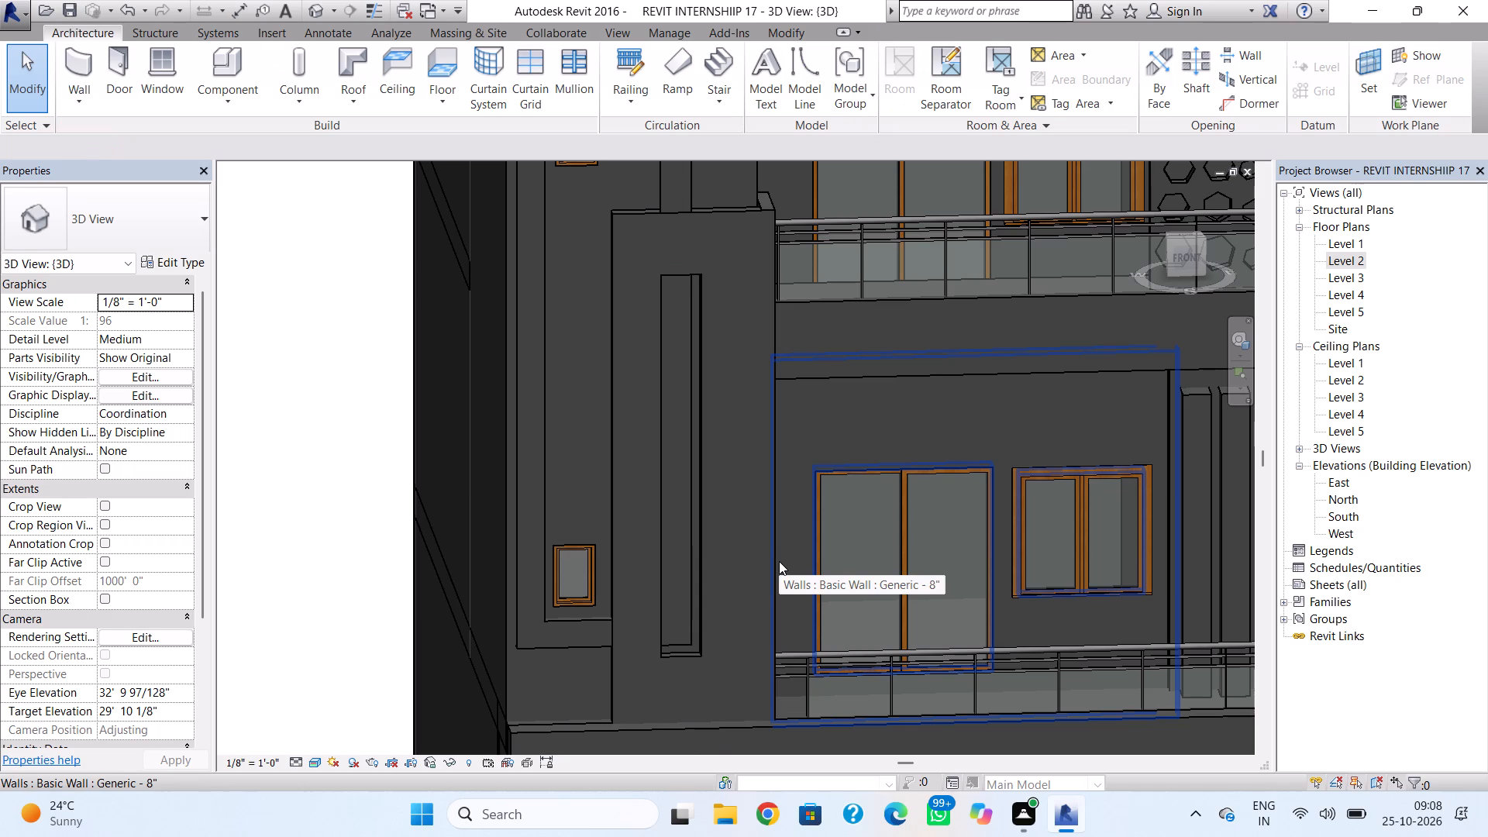
shift+right_drag(815, 571, 632, 554)
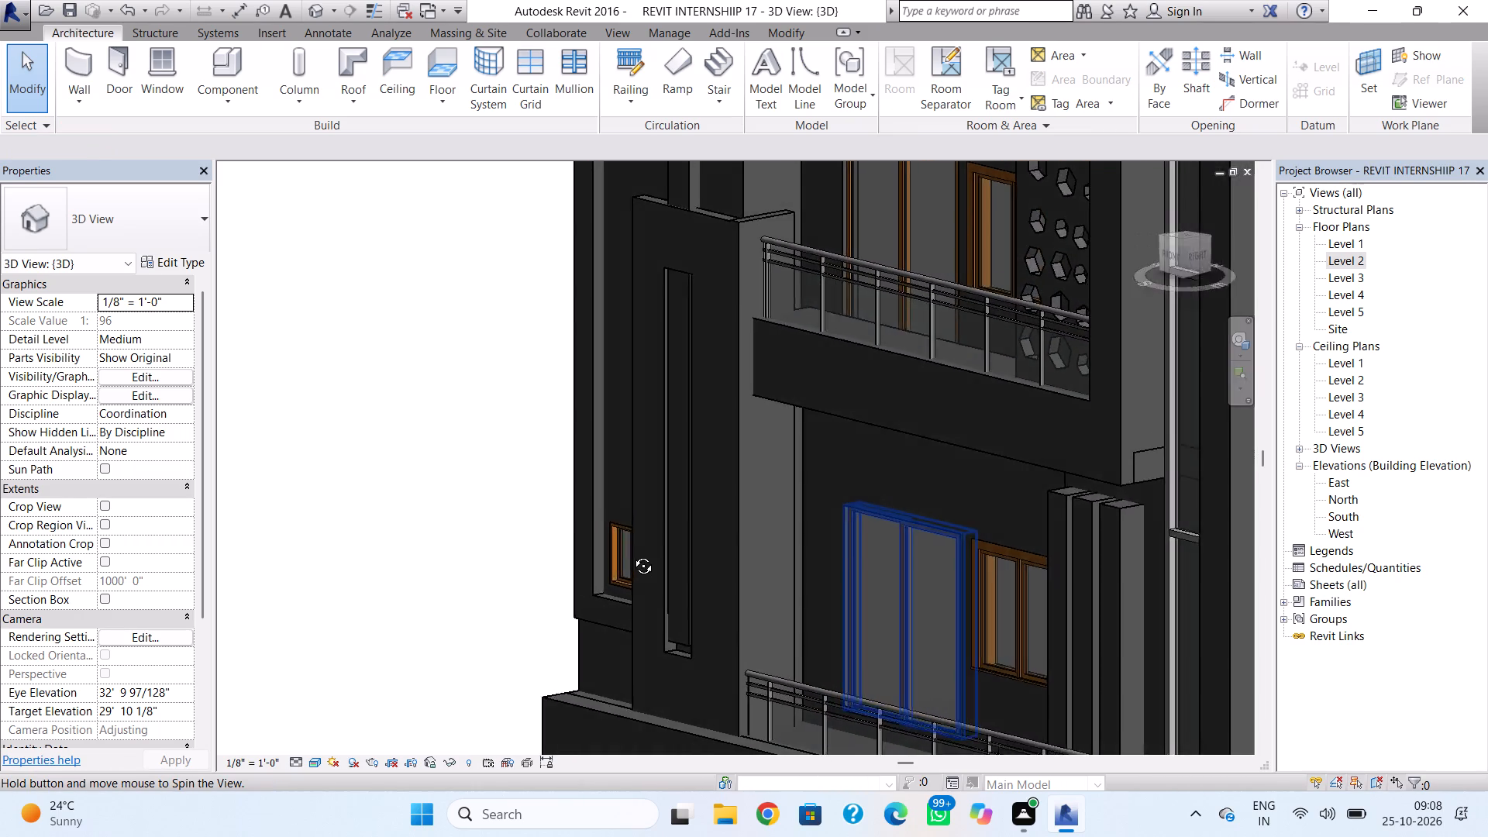
shift+right_drag(632, 554, 550, 525)
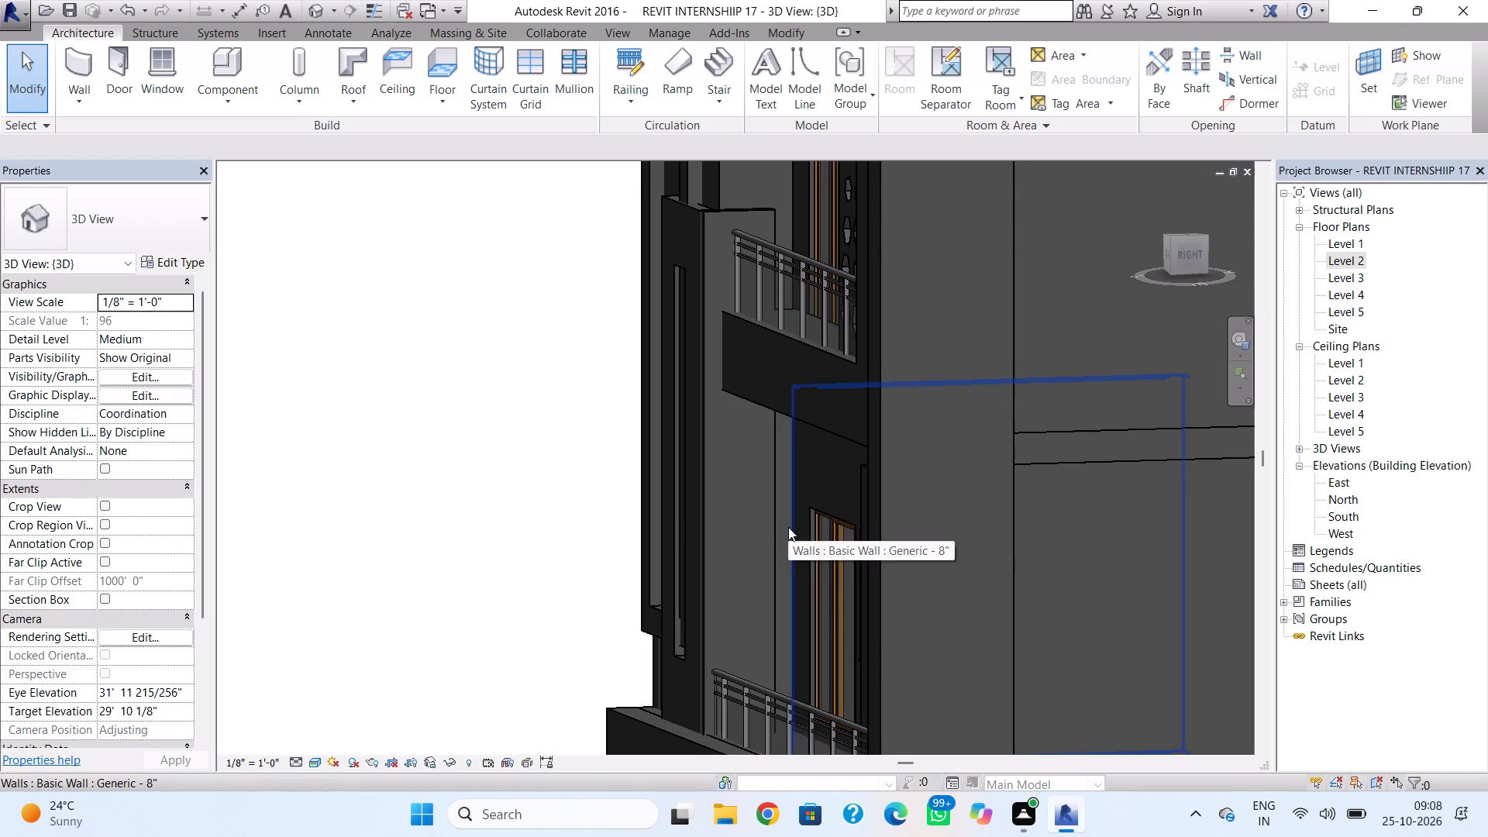
shift+right_drag(761, 522, 997, 491)
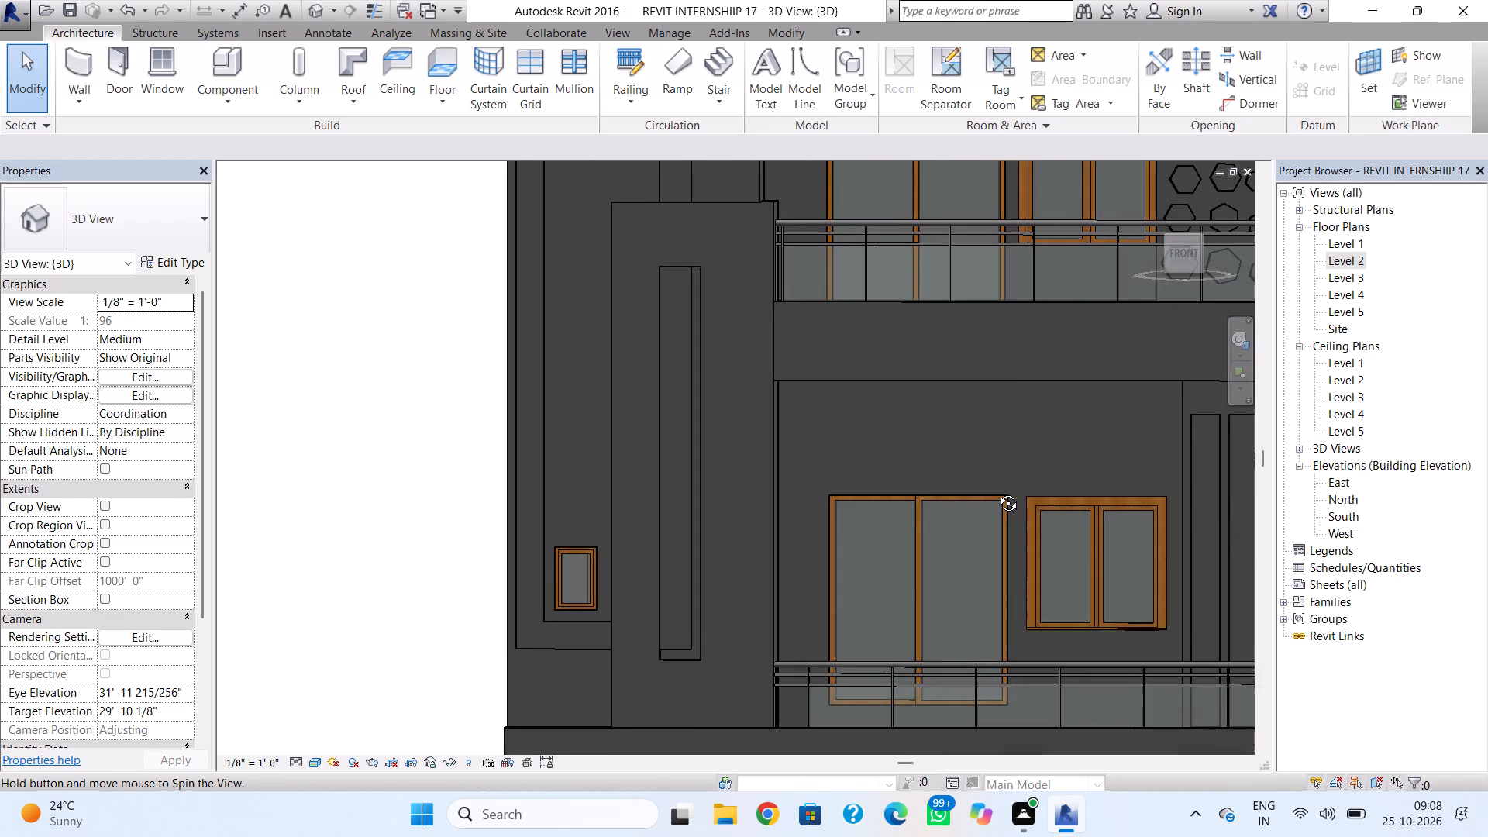
shift+right_drag(997, 491, 997, 489)
Raise the Level 2 double sliding door to a 2' 0" sill height and shift it slightly towards the casement window.
click(1000, 491)
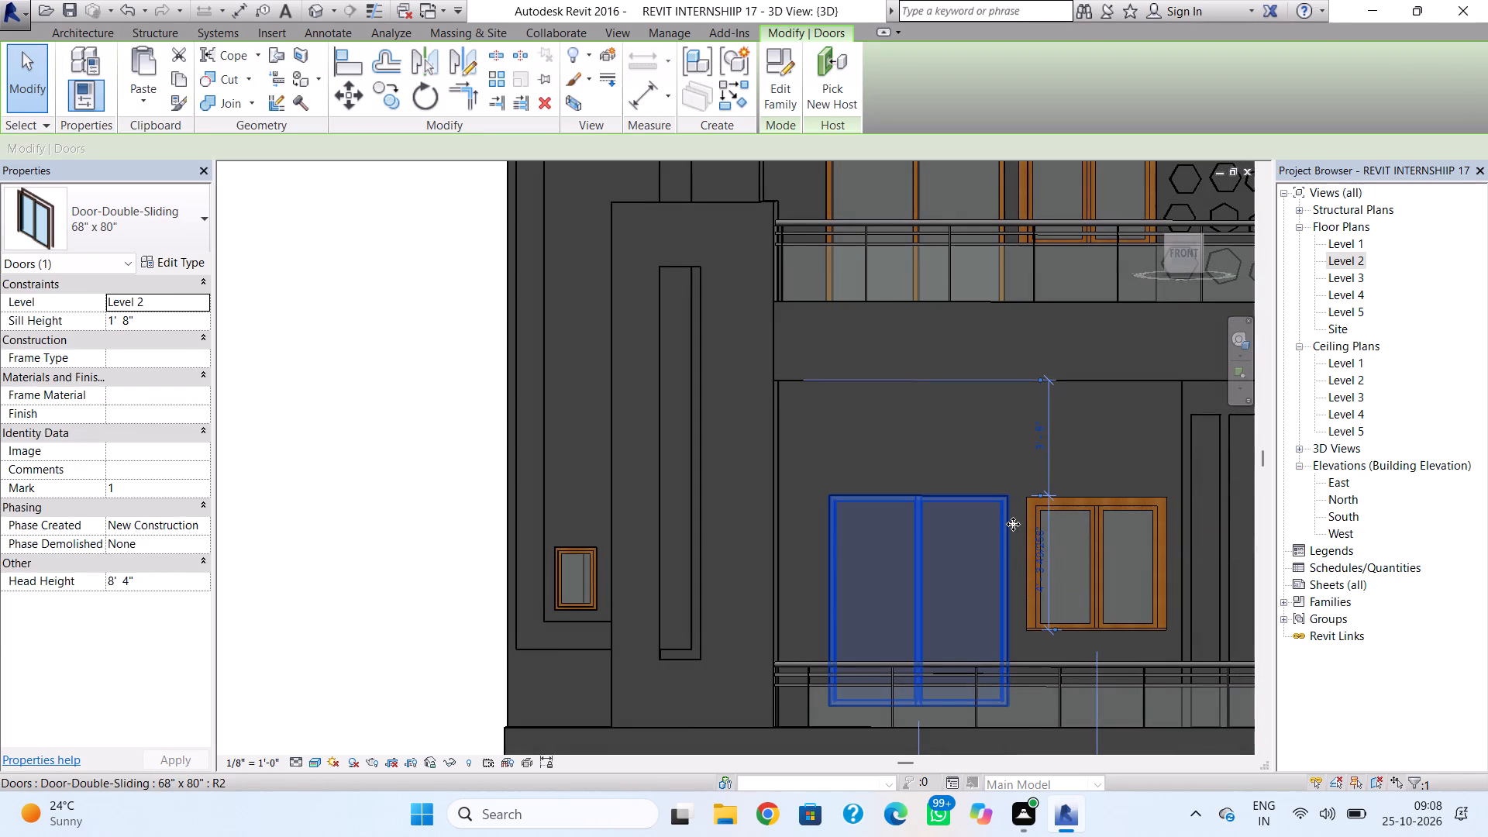
key(Up)
key(Up)
key(Right)
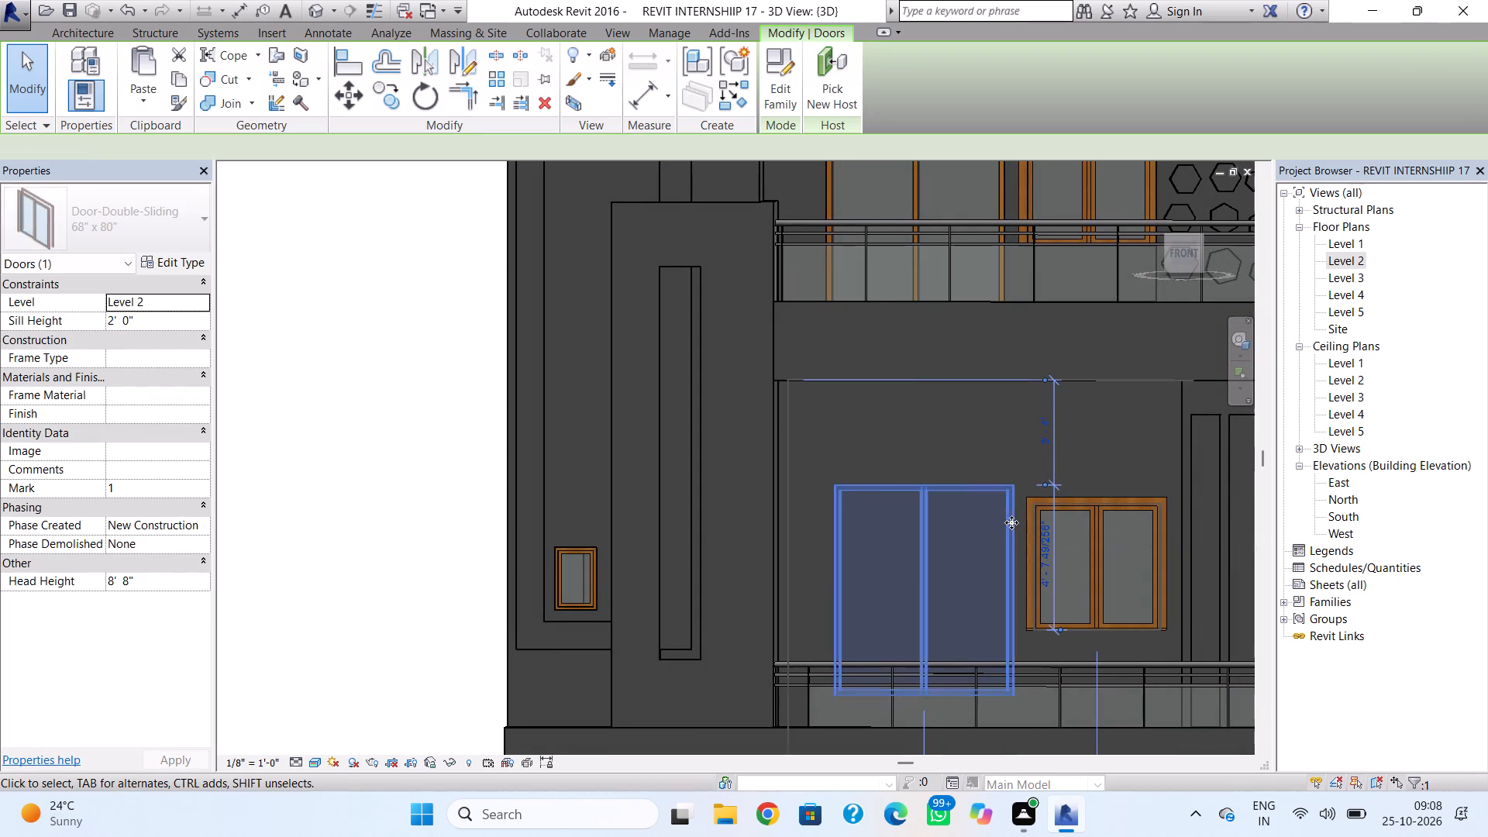
key(Right)
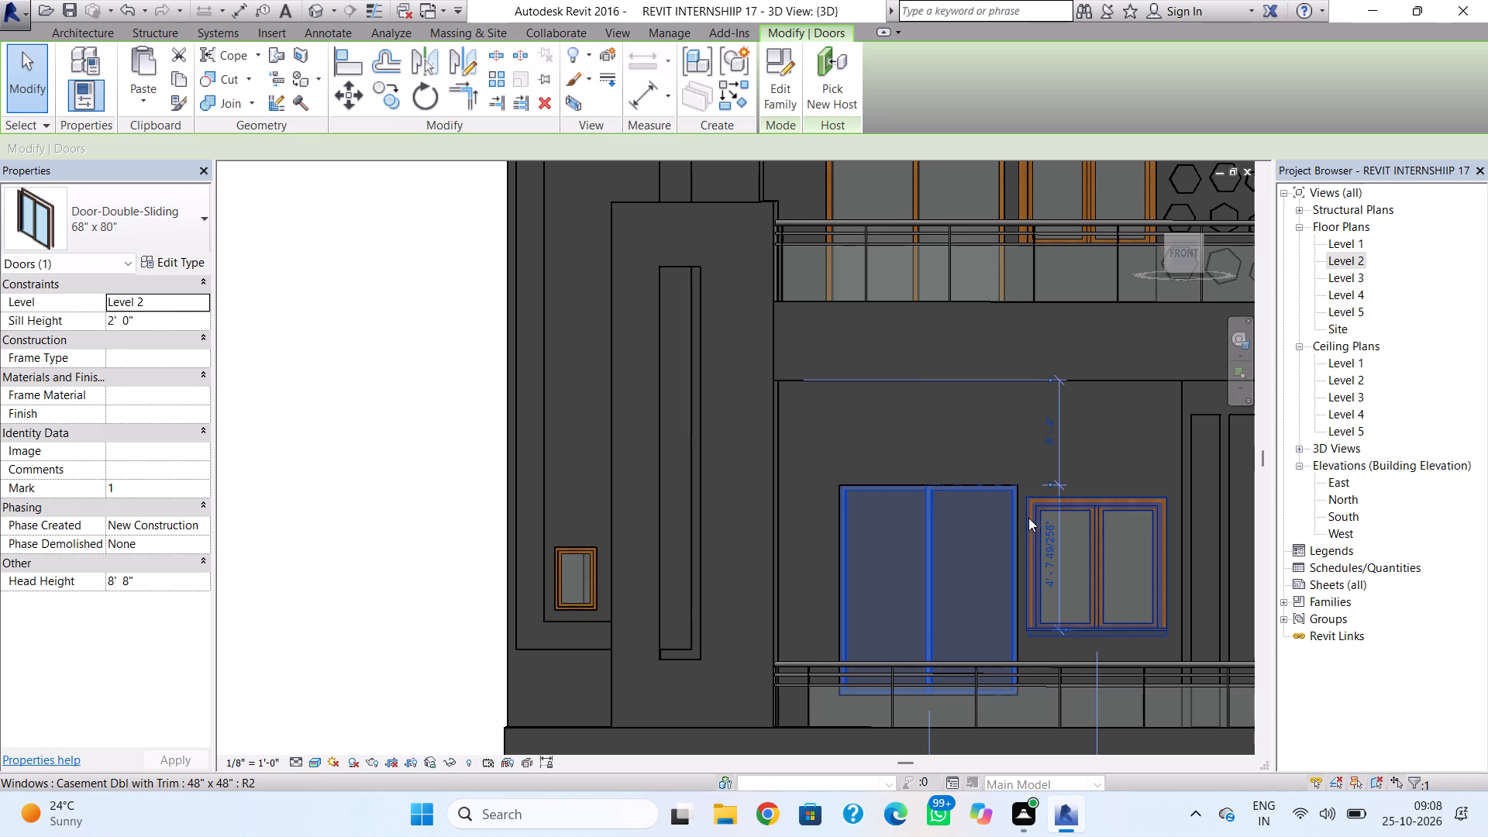
click(115, 233)
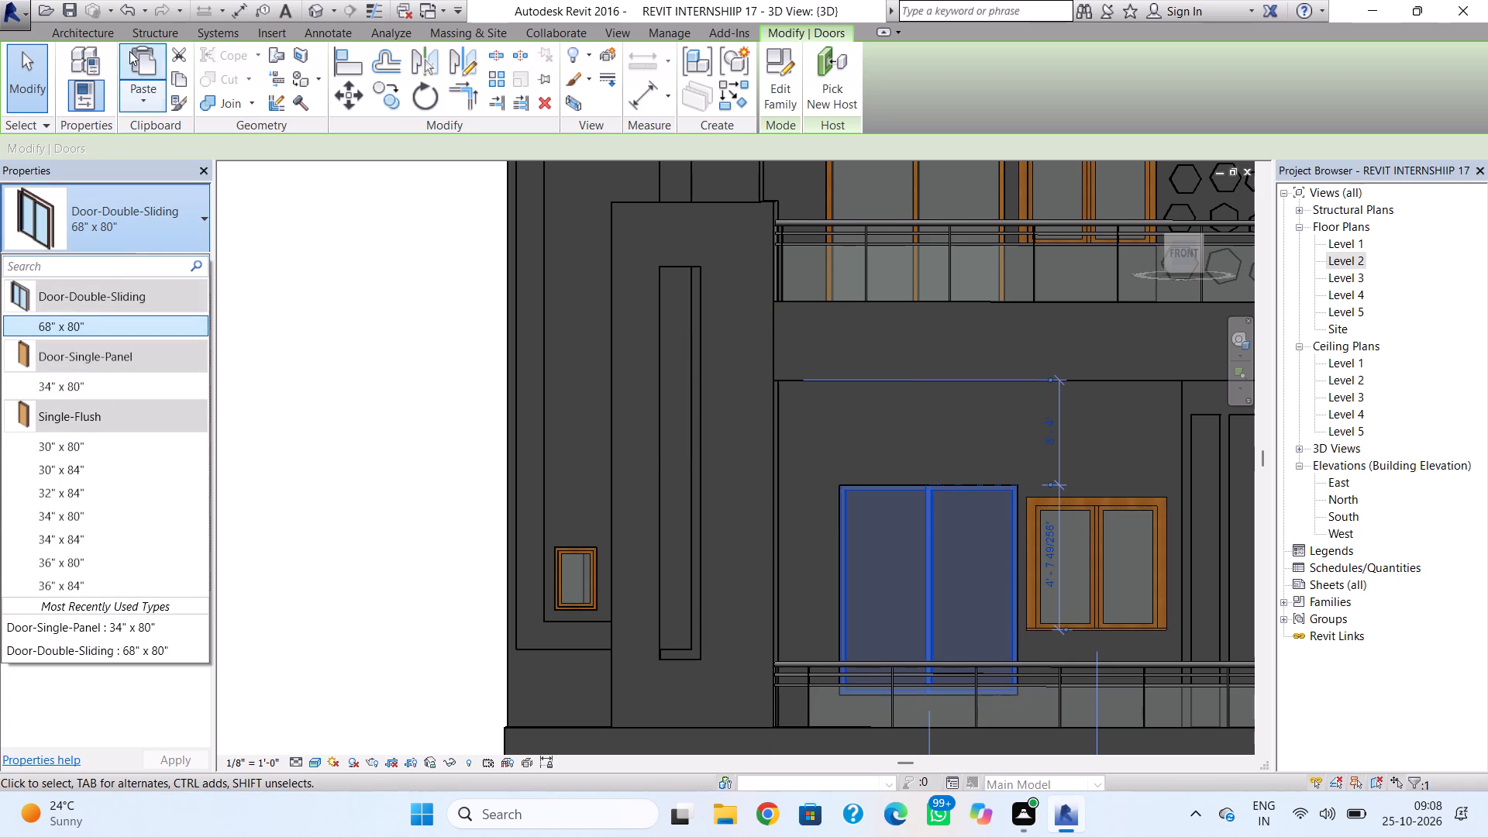
Place a Fixed 24" x 72" window in the Level 2 balcony wall between the side wall and the sliding door.
click(55, 34)
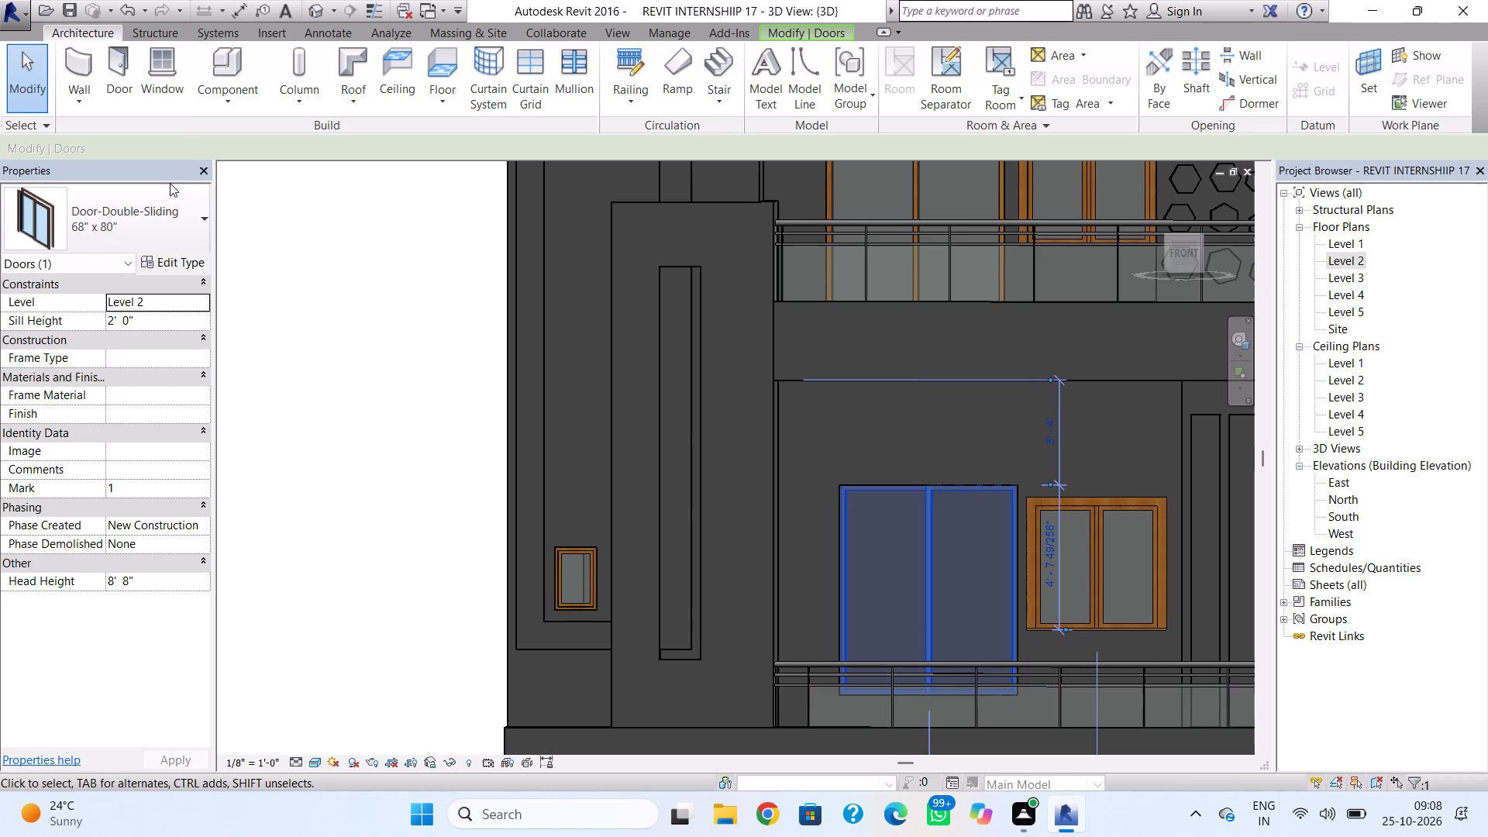
click(157, 55)
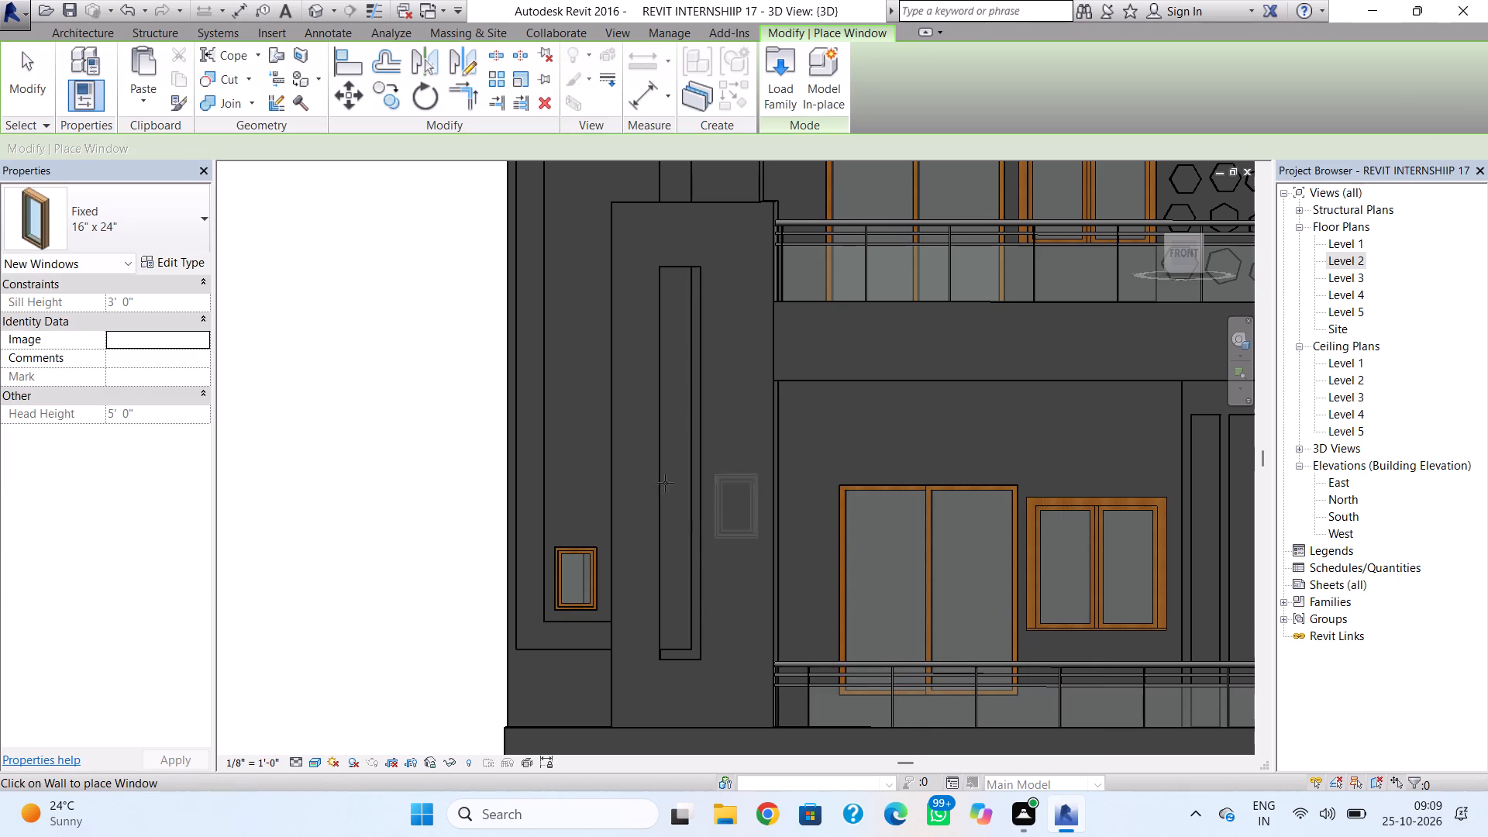
click(167, 239)
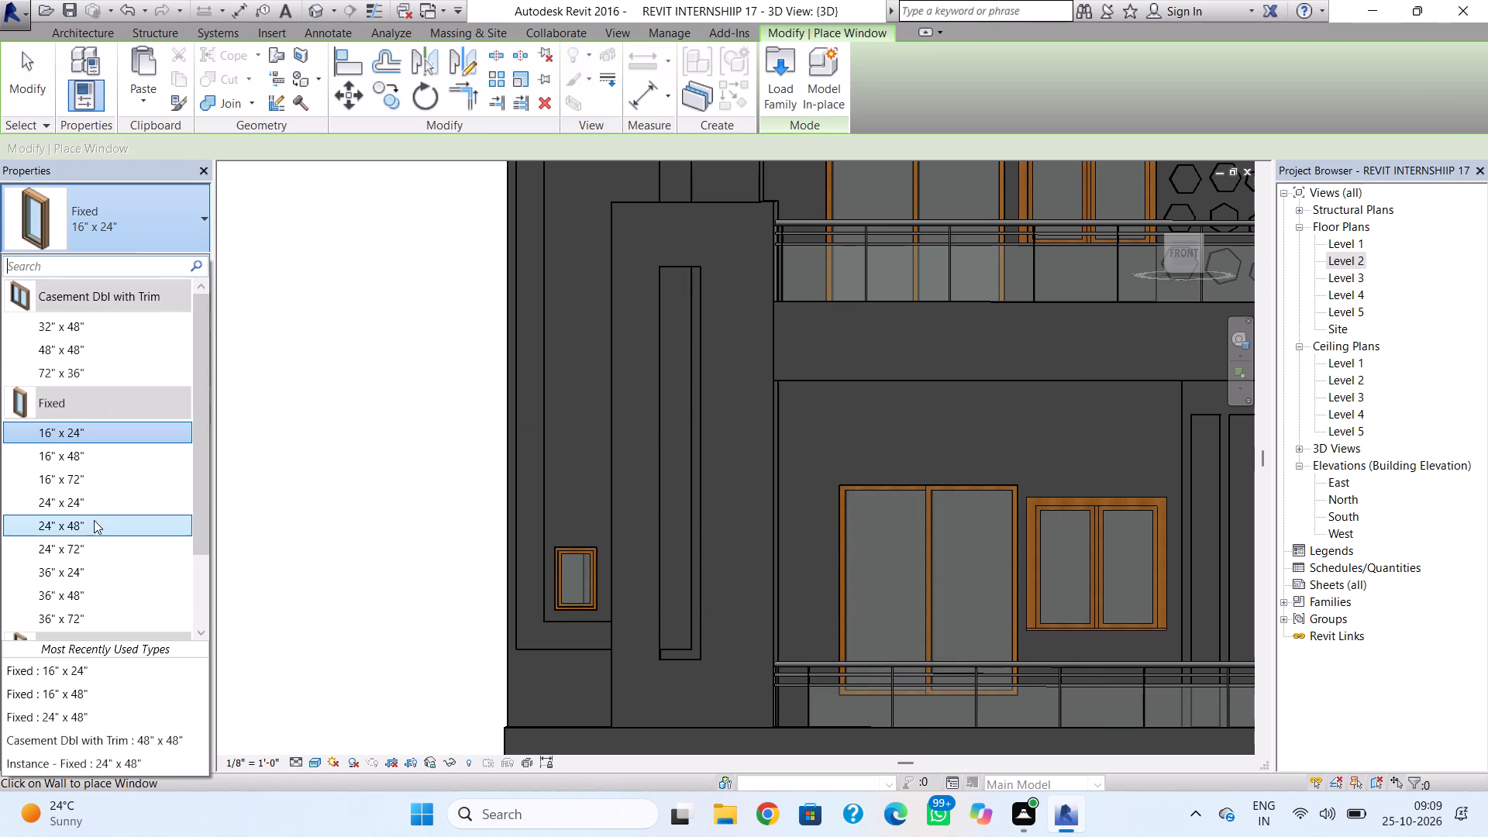
click(95, 546)
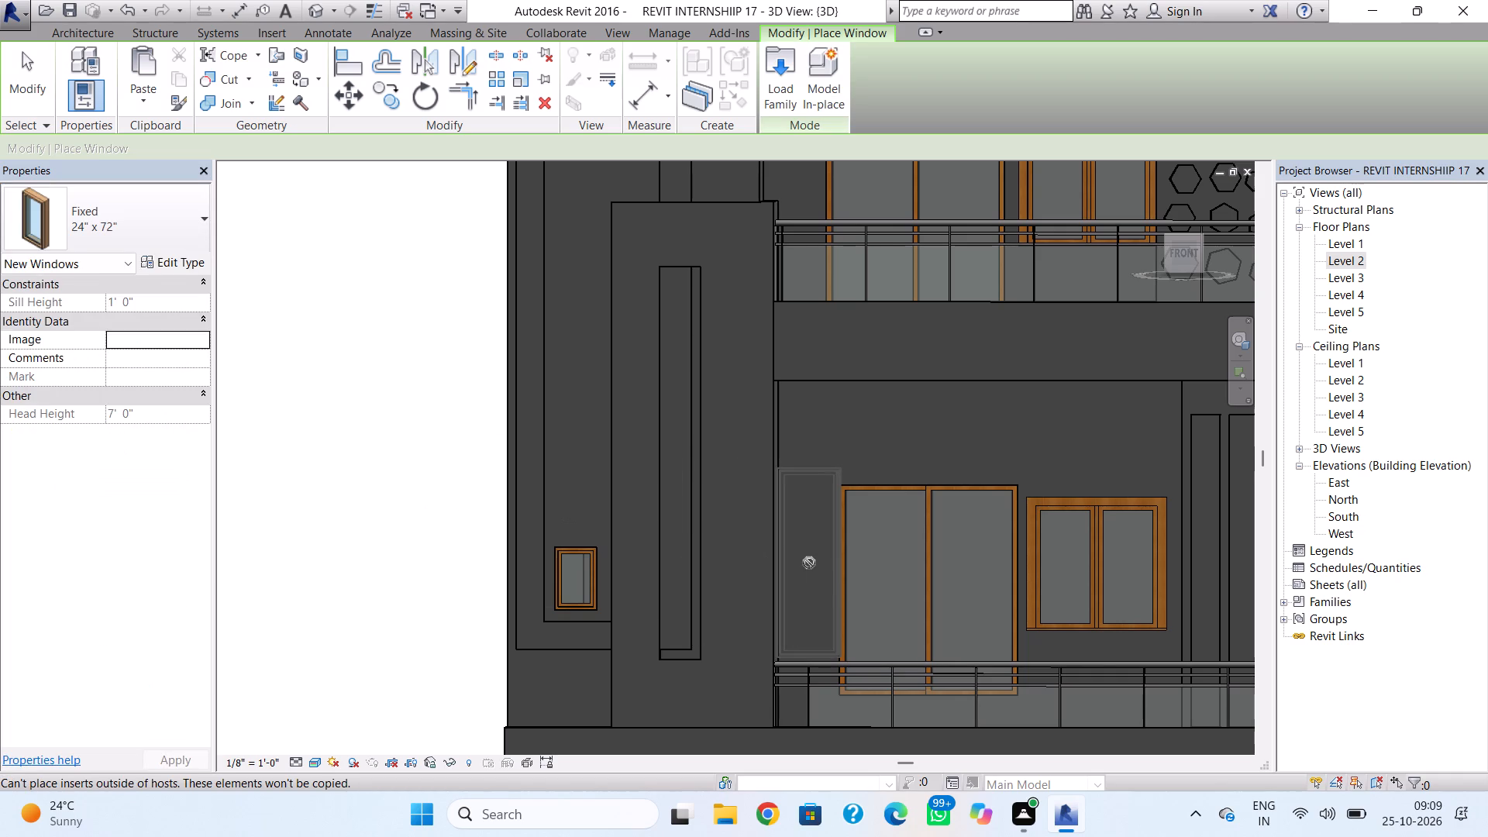
scroll(809, 562, up, 7)
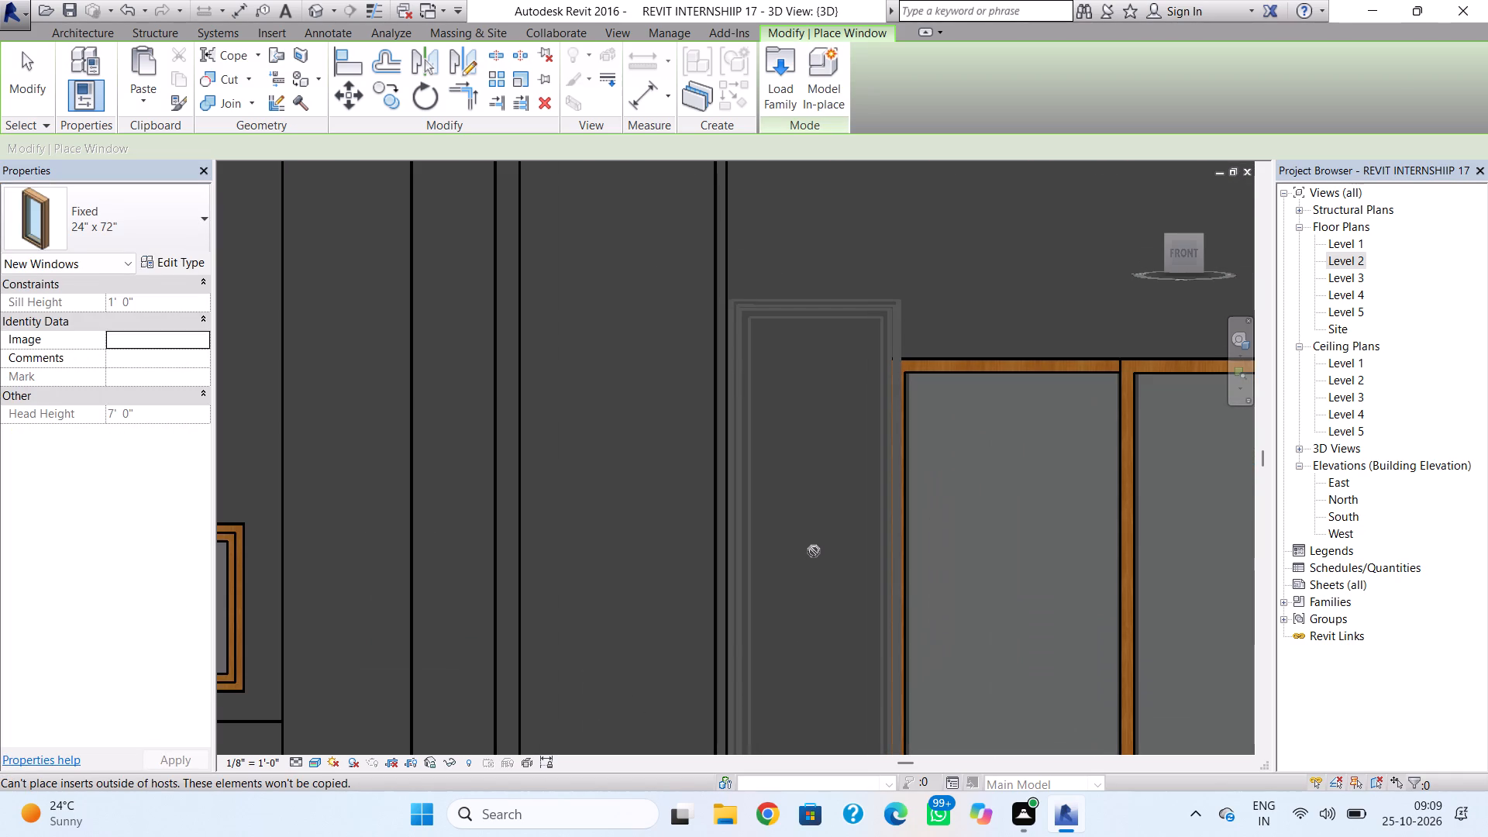
click(814, 551)
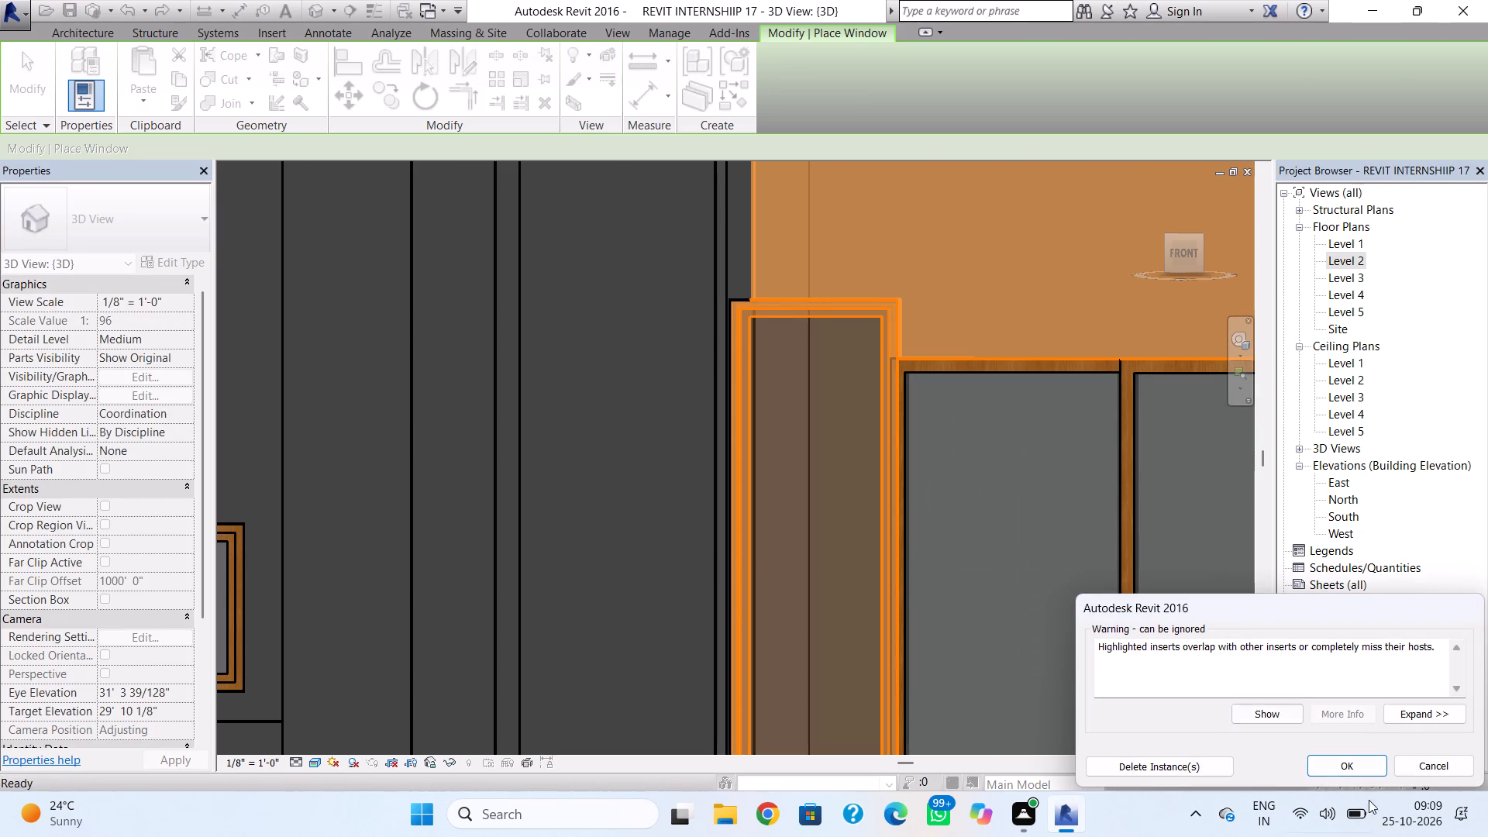
click(1368, 776)
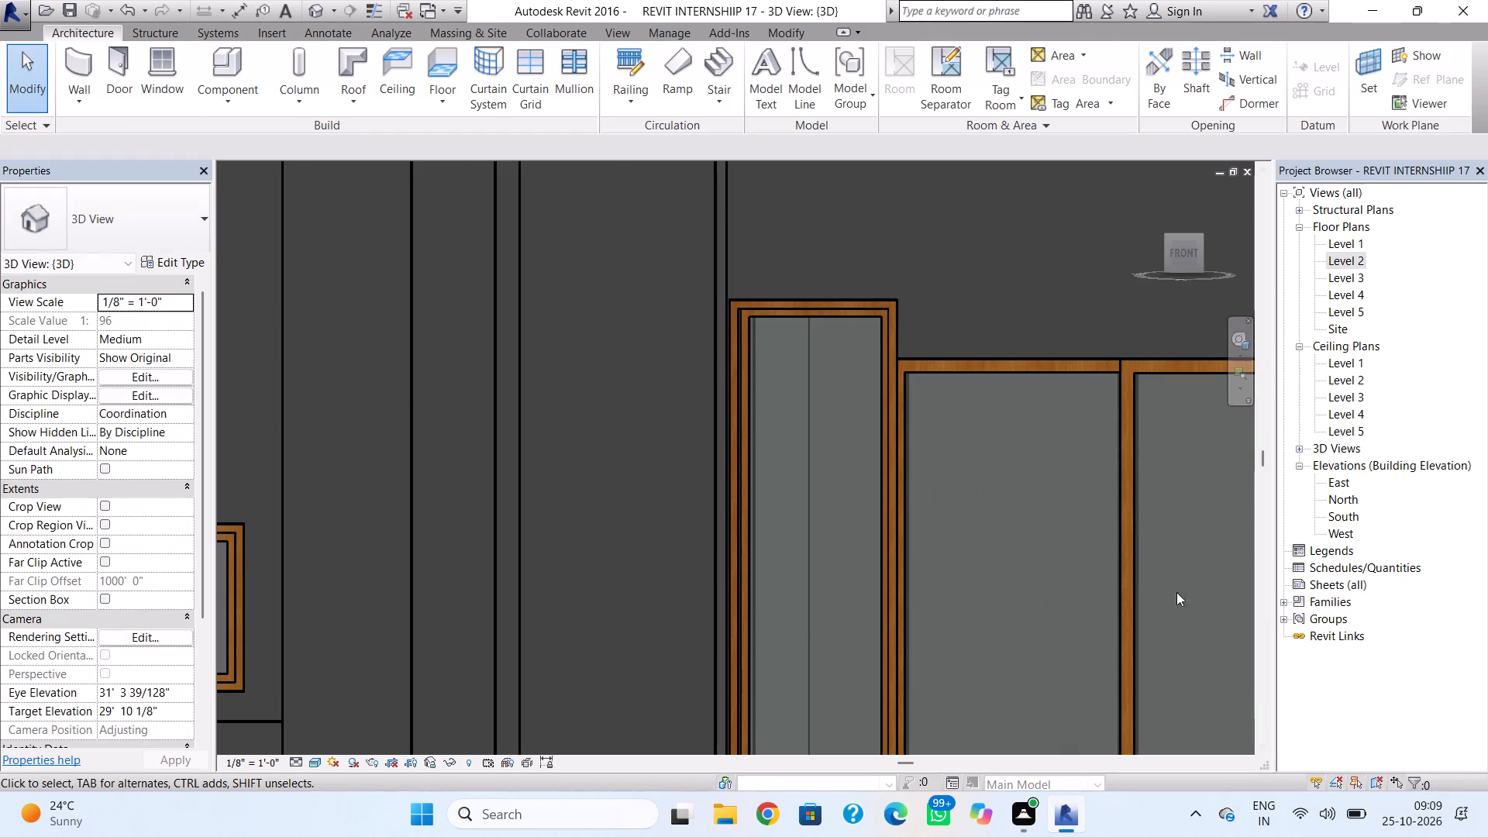
key(Escape)
Shift the Level 2 sliding door towards the casement window, about 3' 11" centre to centre from the new fixed window.
click(1145, 546)
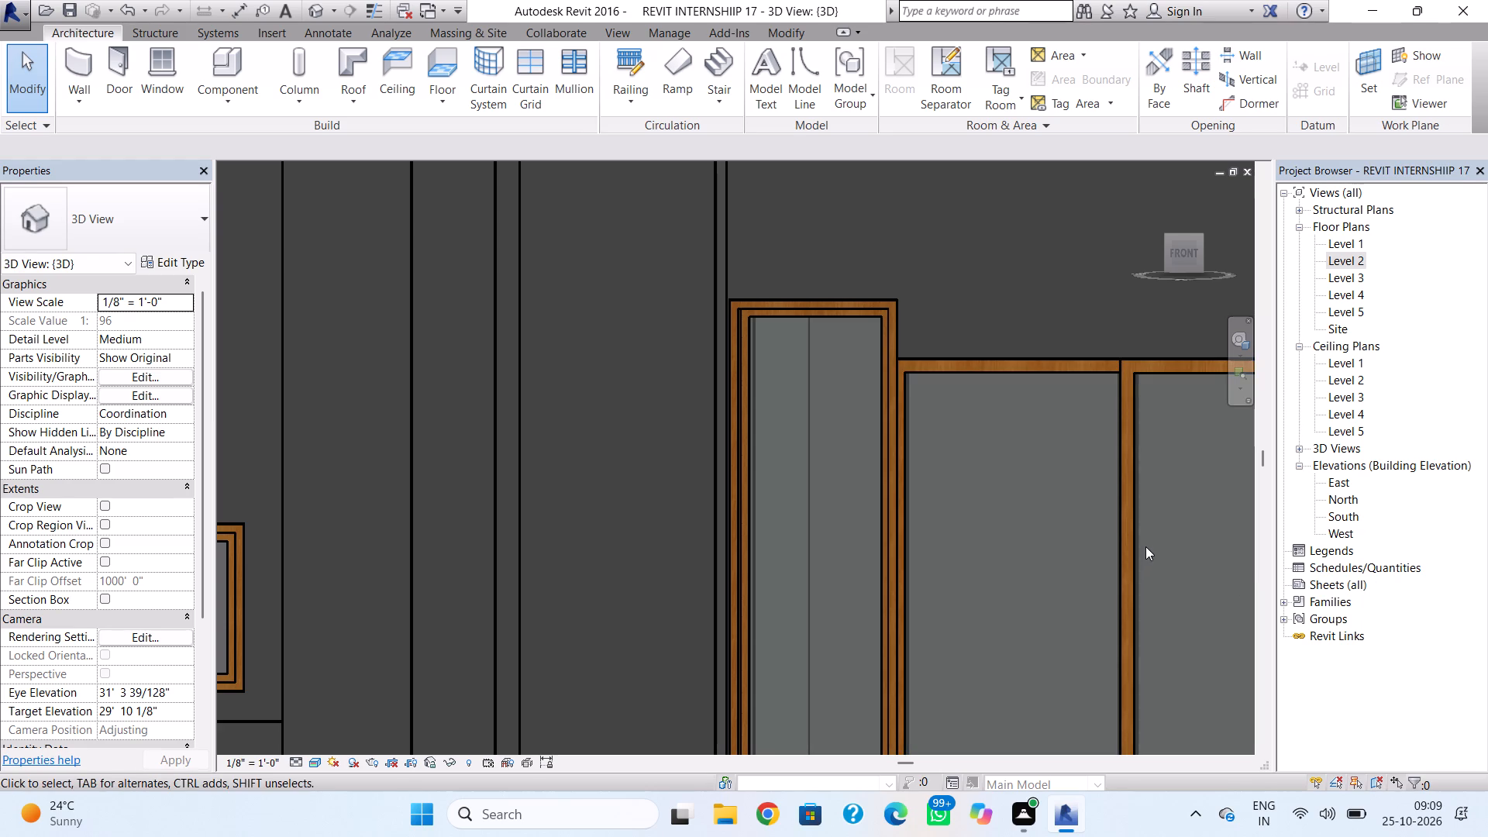
click(1132, 562)
key(Right)
key(Right)
key(Right)
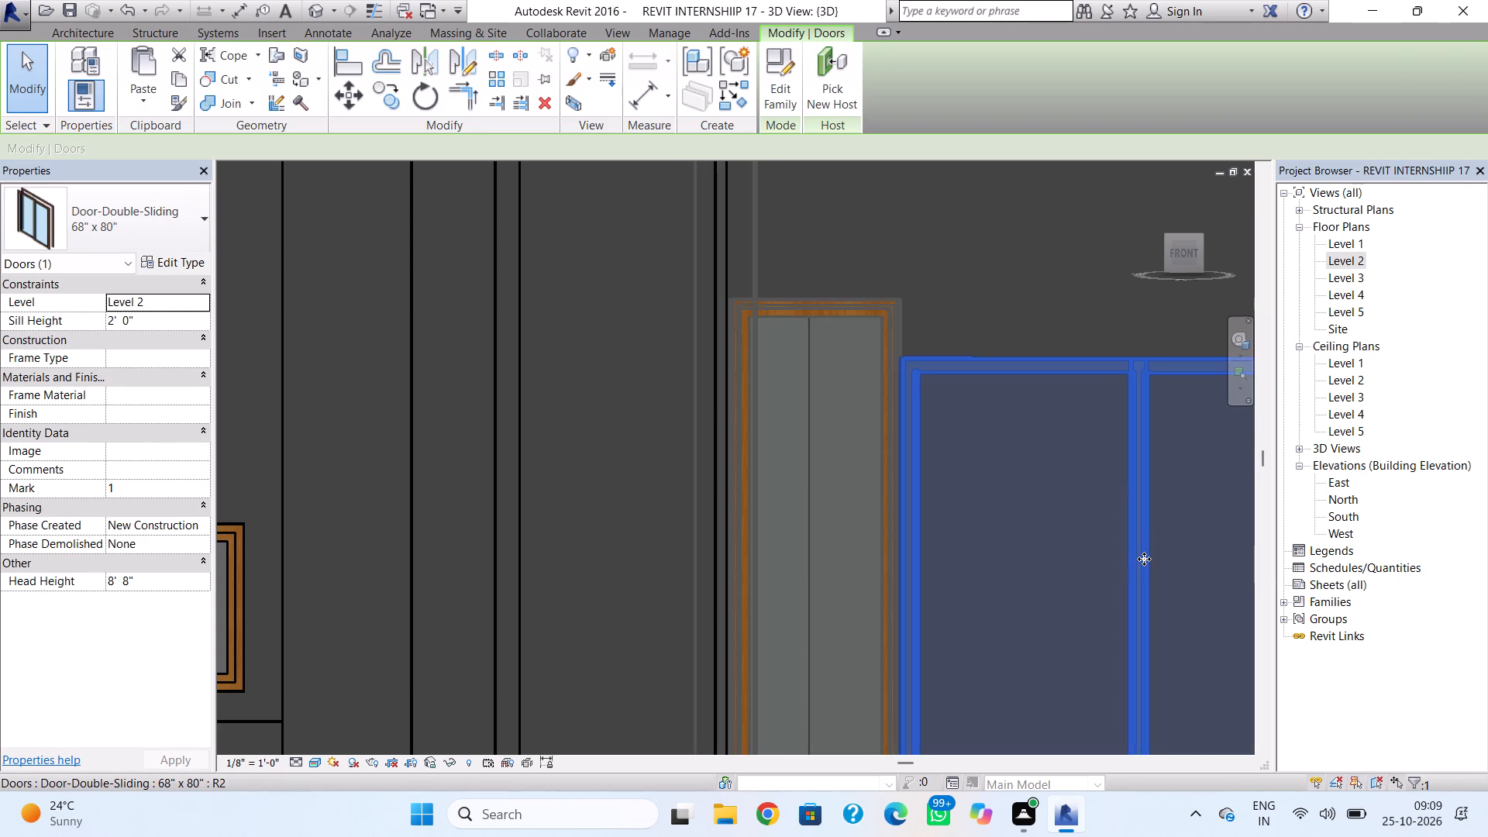
key(Right)
scroll(1144, 560, down, 3)
middle_drag(1144, 563, 840, 521)
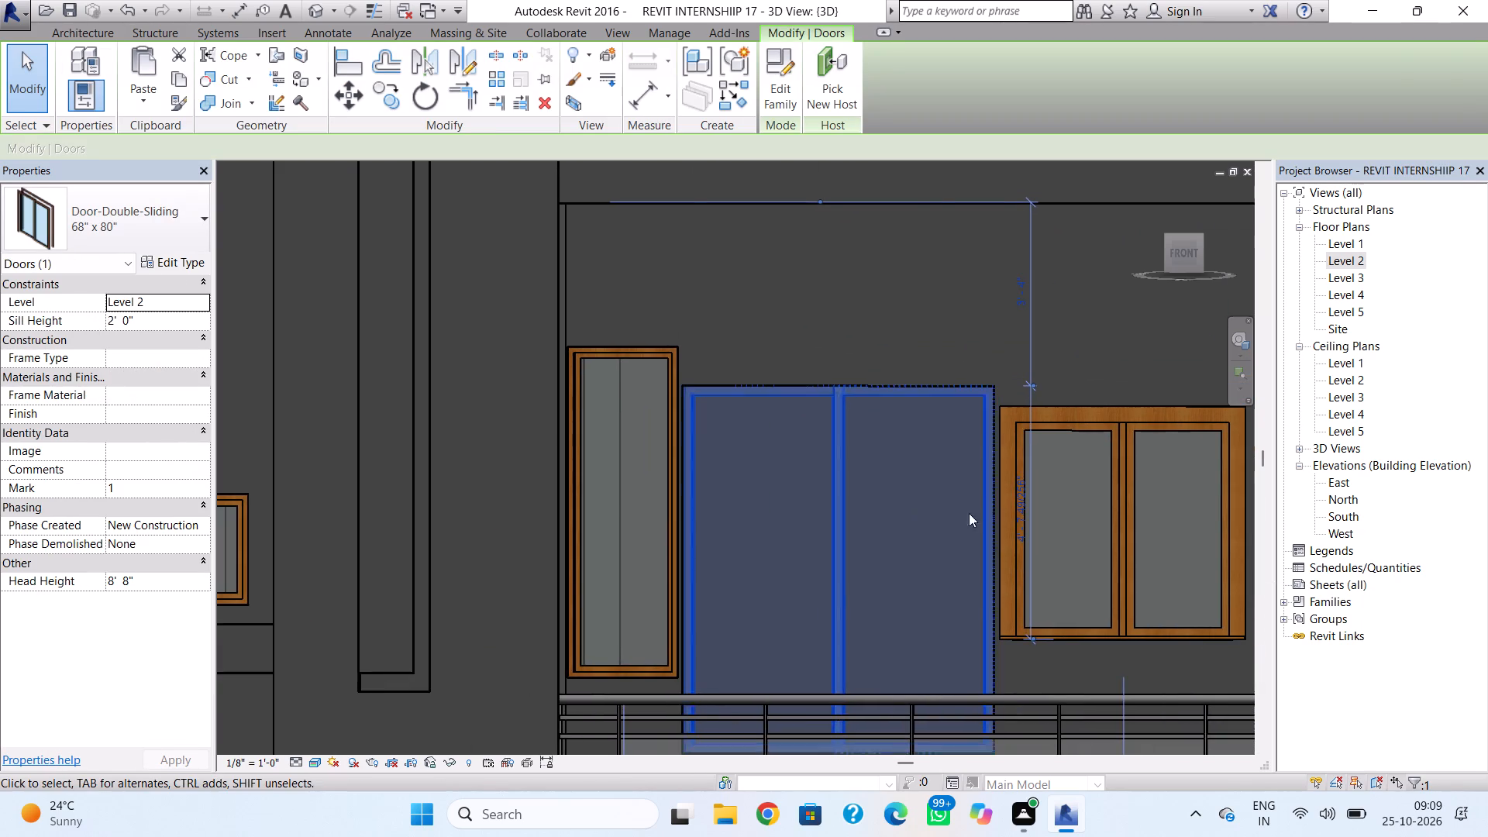
scroll(1049, 516, down, 2)
middle_drag(1049, 518, 992, 525)
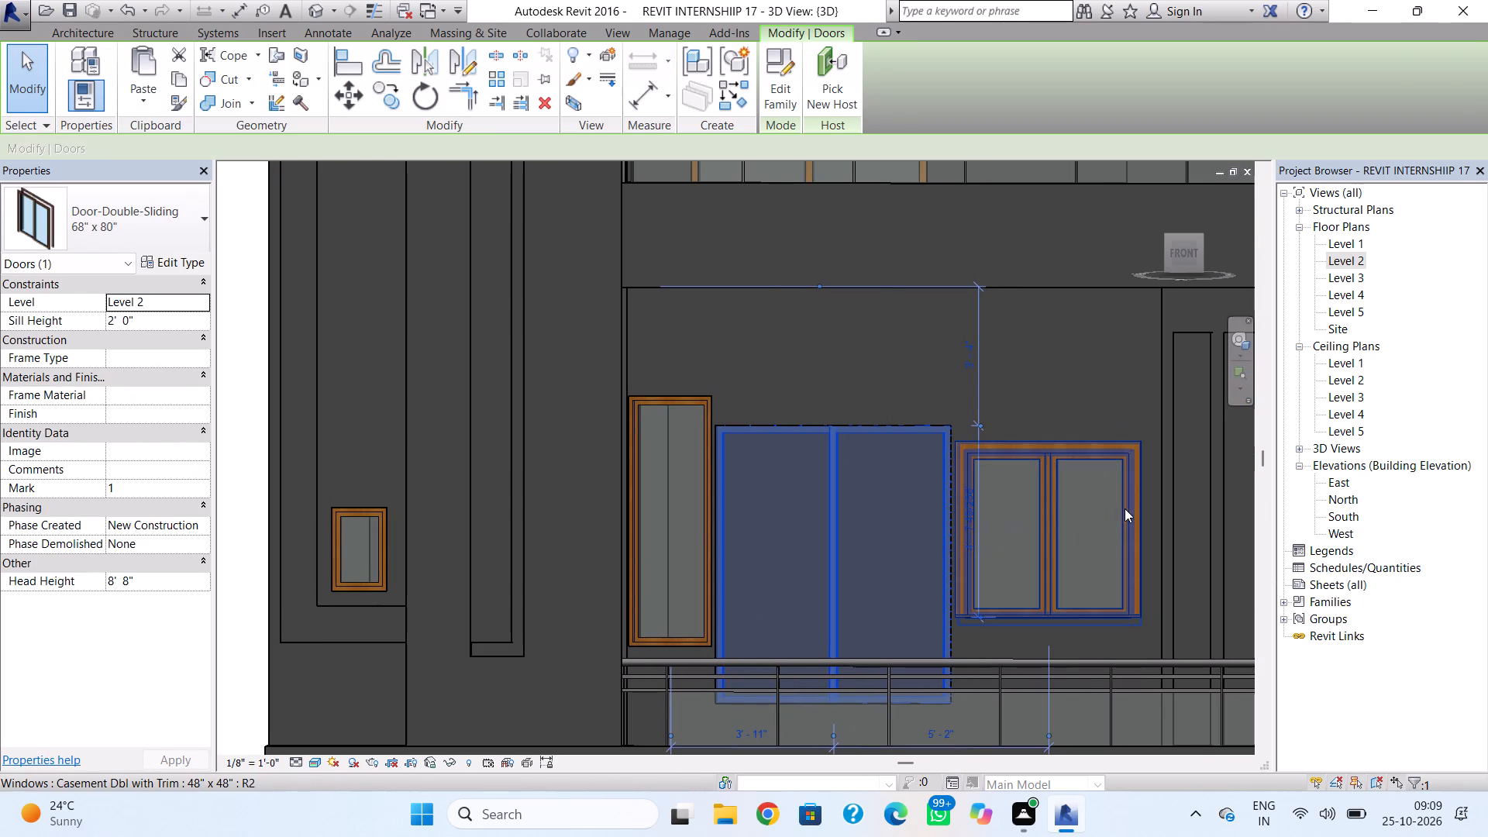
Shift the Level 2 casement window slightly away from the sliding door and raise it to about 8' 5 207/256" head height.
click(1125, 508)
key(Right)
key(Right)
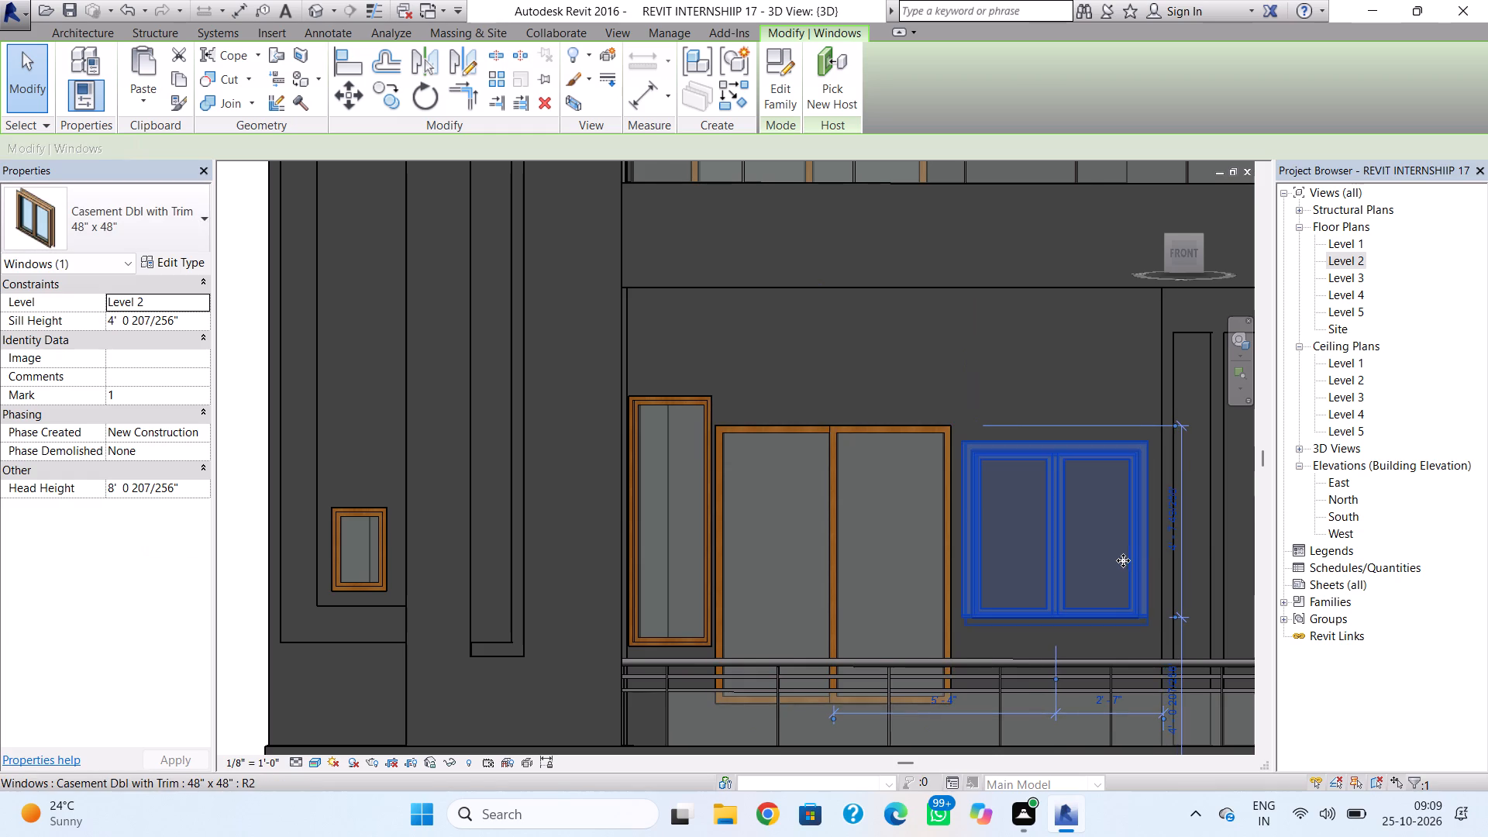
key(Up)
key(Up)
key(Up)
key(Up)
key(Up)
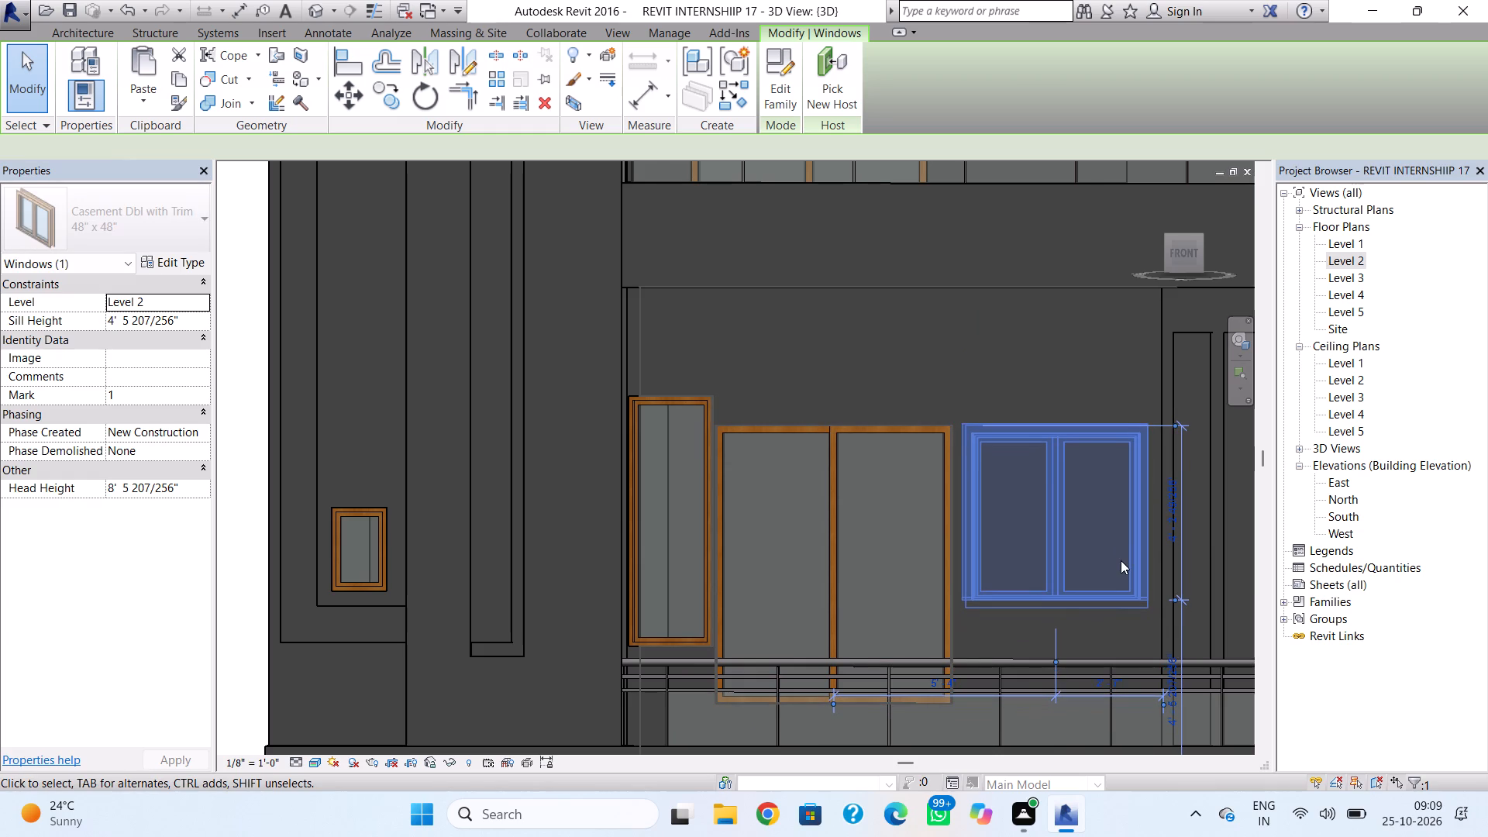
key(Right)
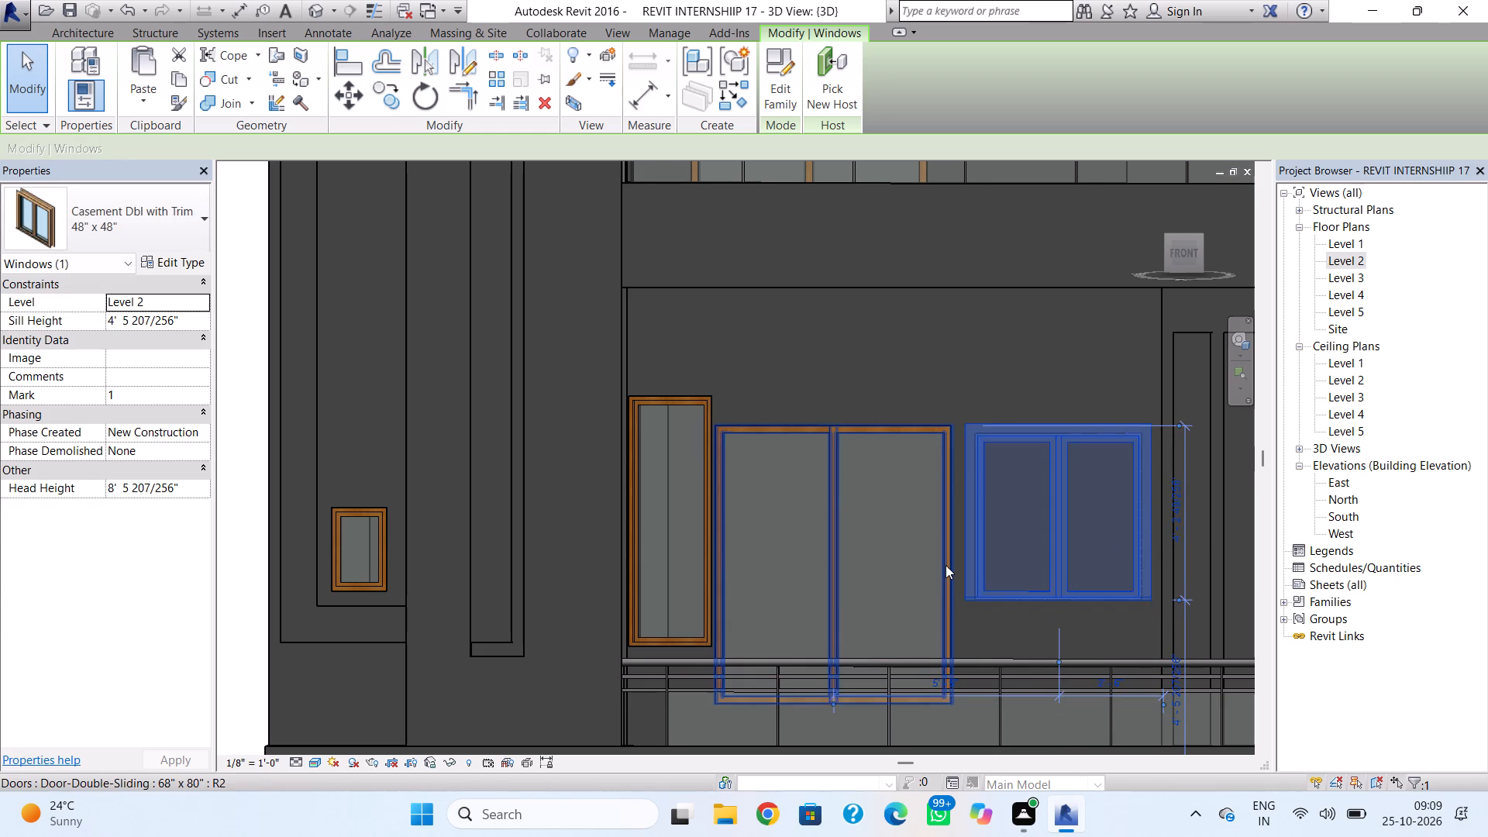
Shift the Level 2 double sliding door slightly towards the casement window.
click(945, 565)
key(Right)
key(Right)
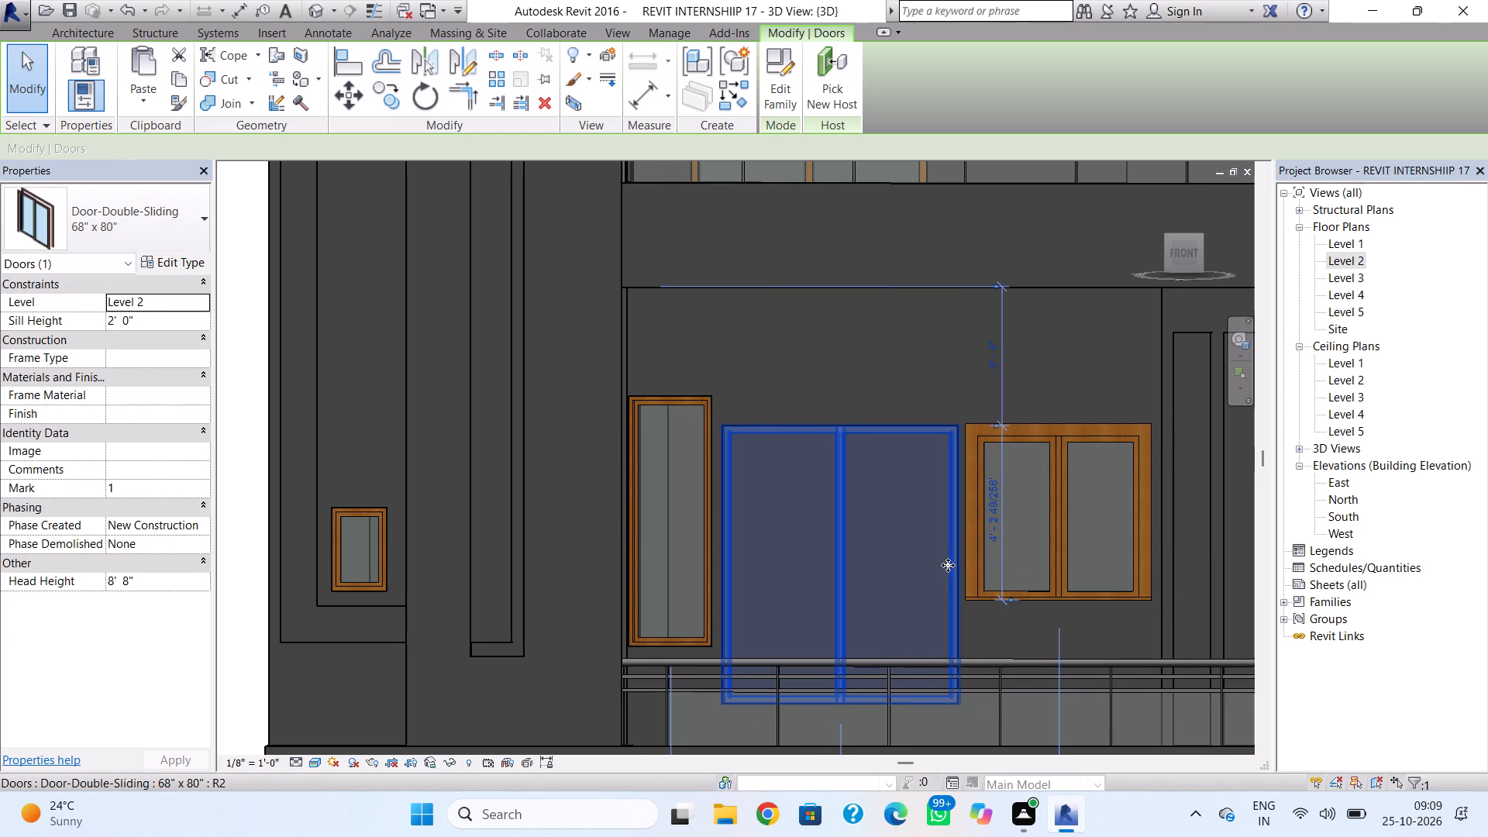
Shift the Level 2 fixed 24" x 72" window slightly towards the sliding door and lower it to about 2' 7 115/256" sill height.
click(709, 606)
scroll(718, 615, up, 2)
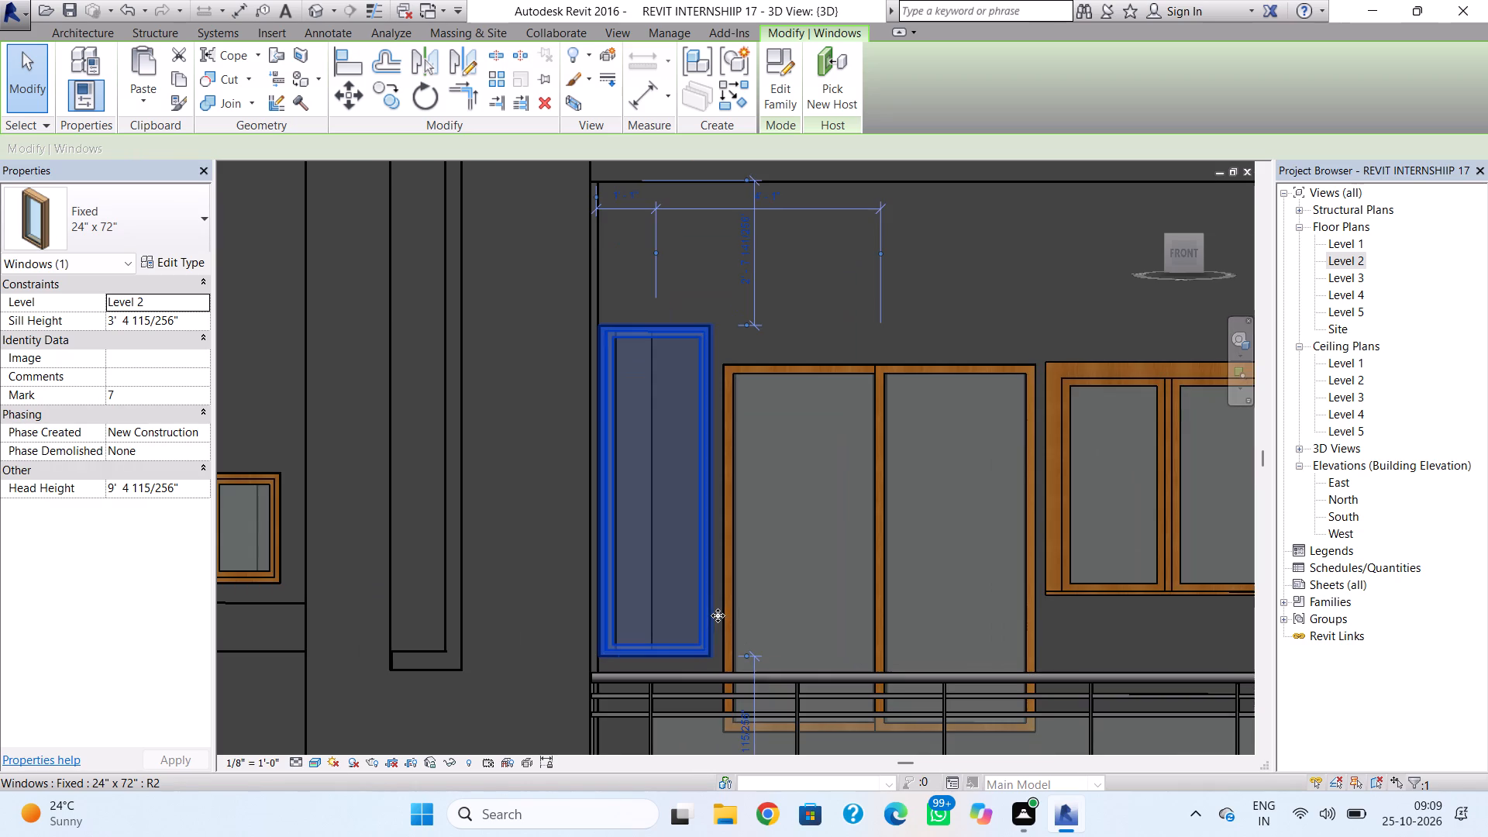
key(Right)
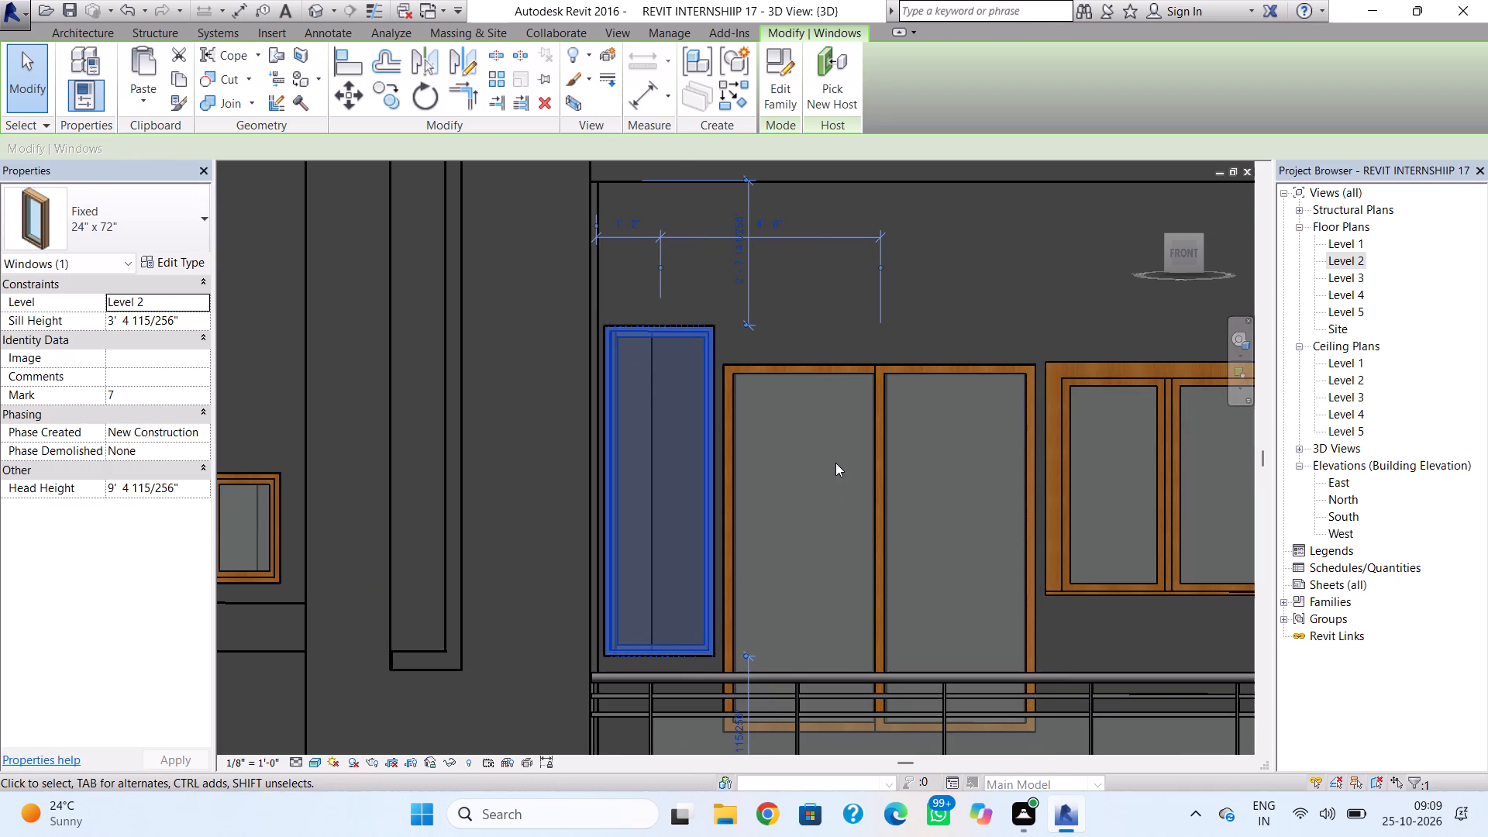
key(Down)
key(Down)
key(Down)
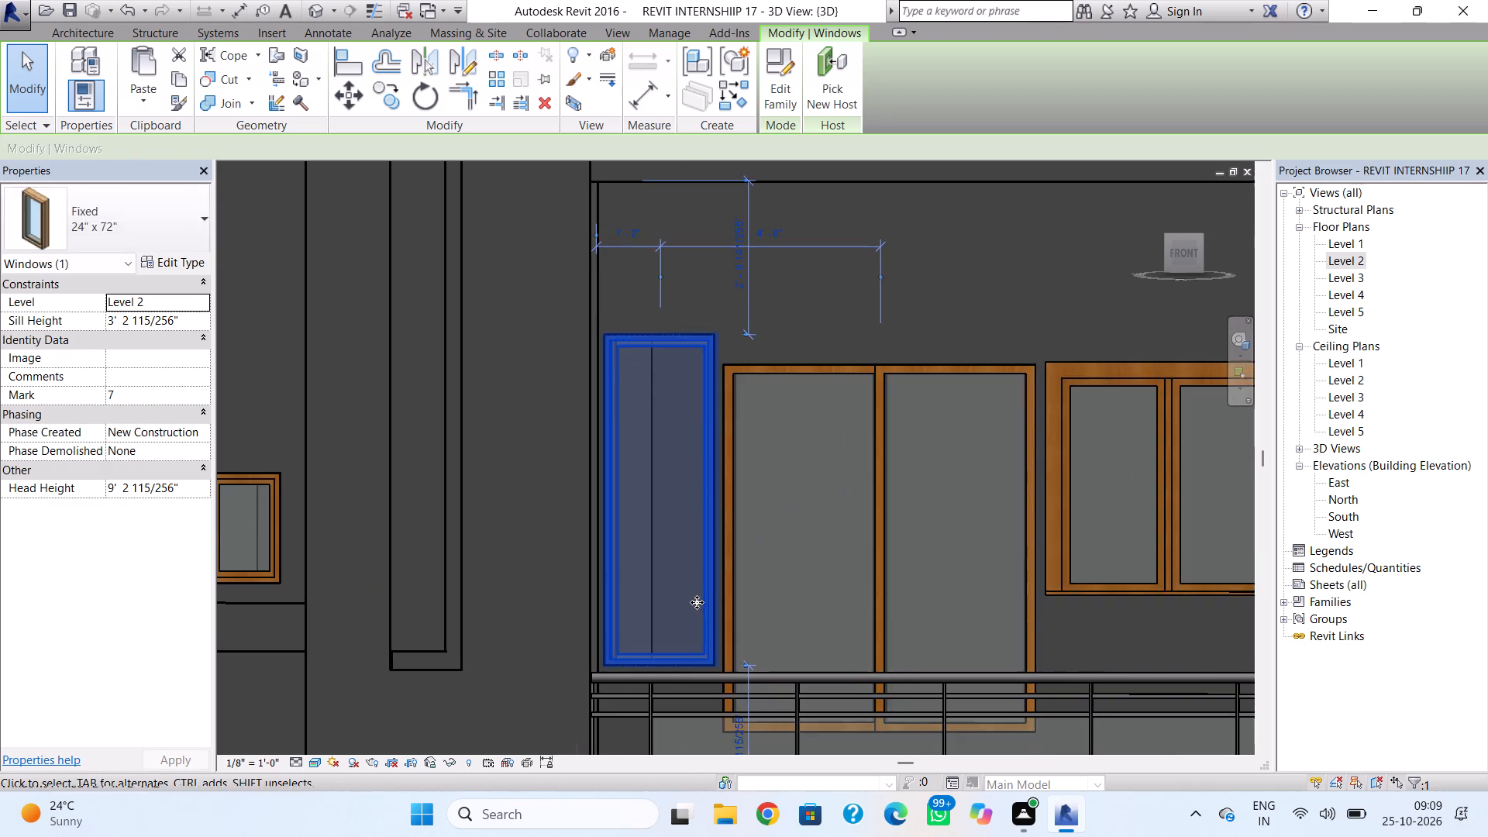
key(Down)
key(Down)
key(Down)
key(Down)
key(Down)
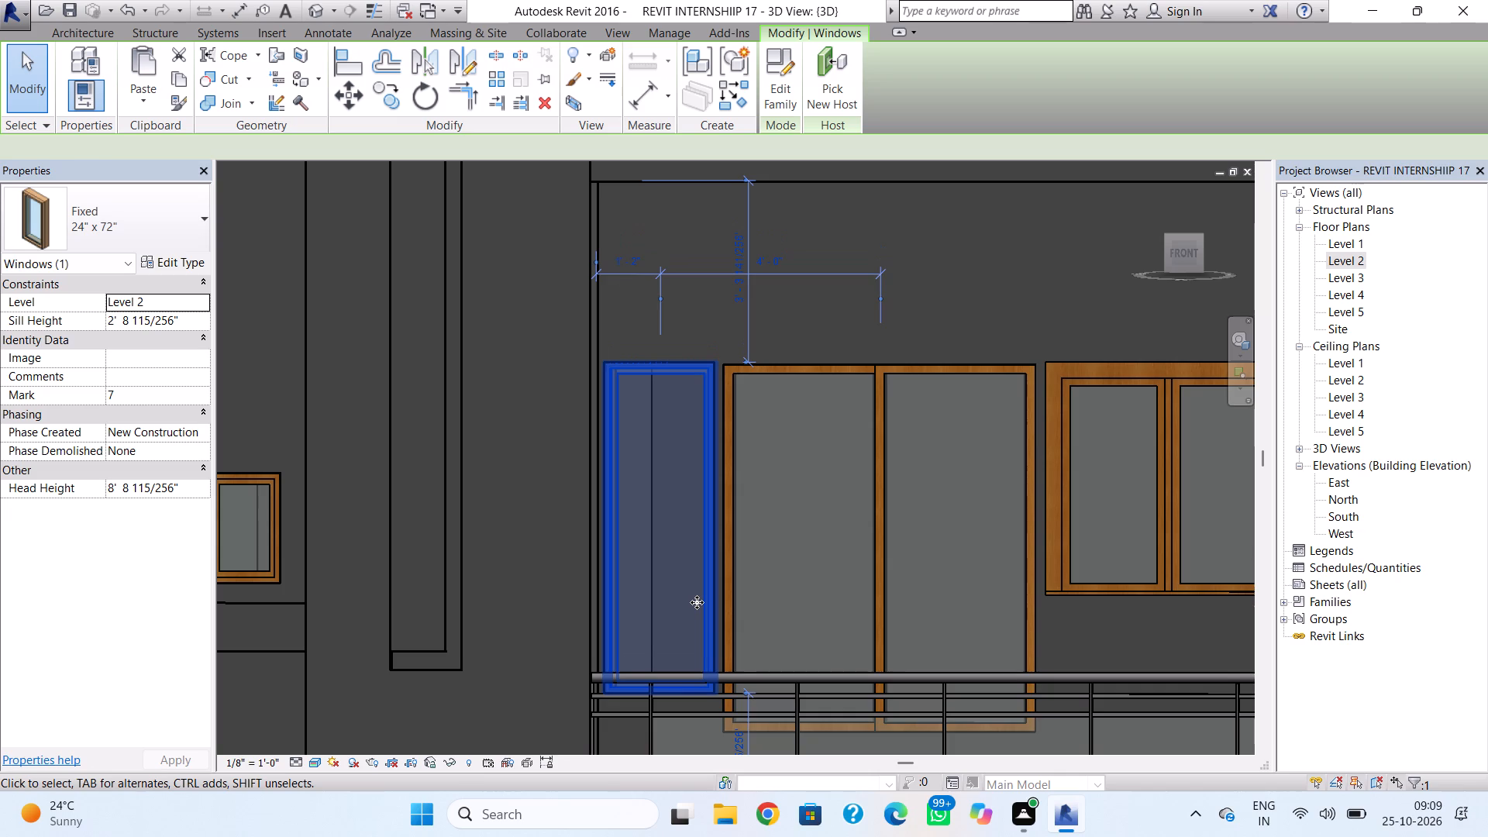
key(Down)
click(880, 298)
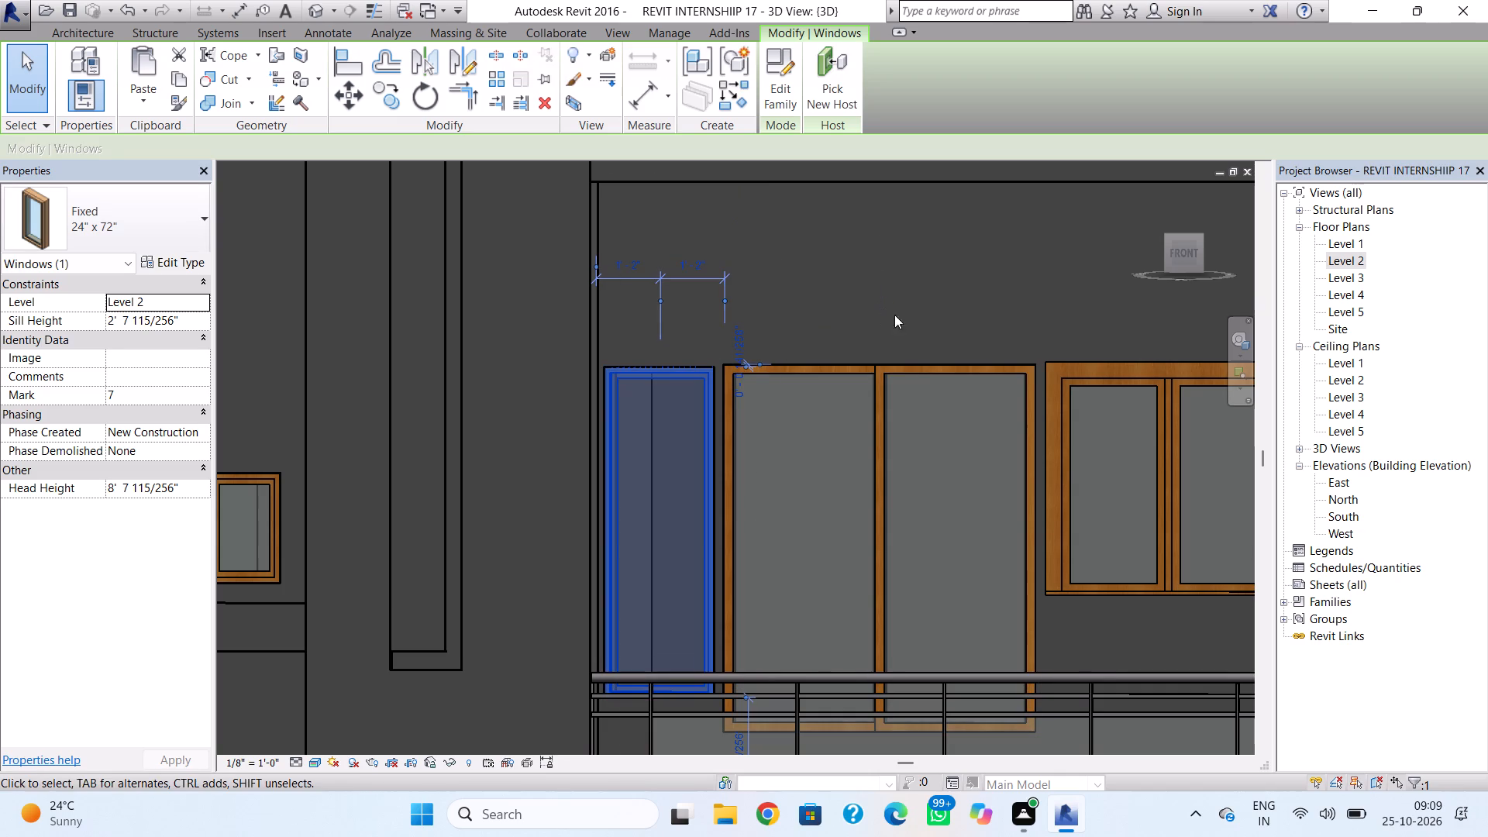
click(935, 330)
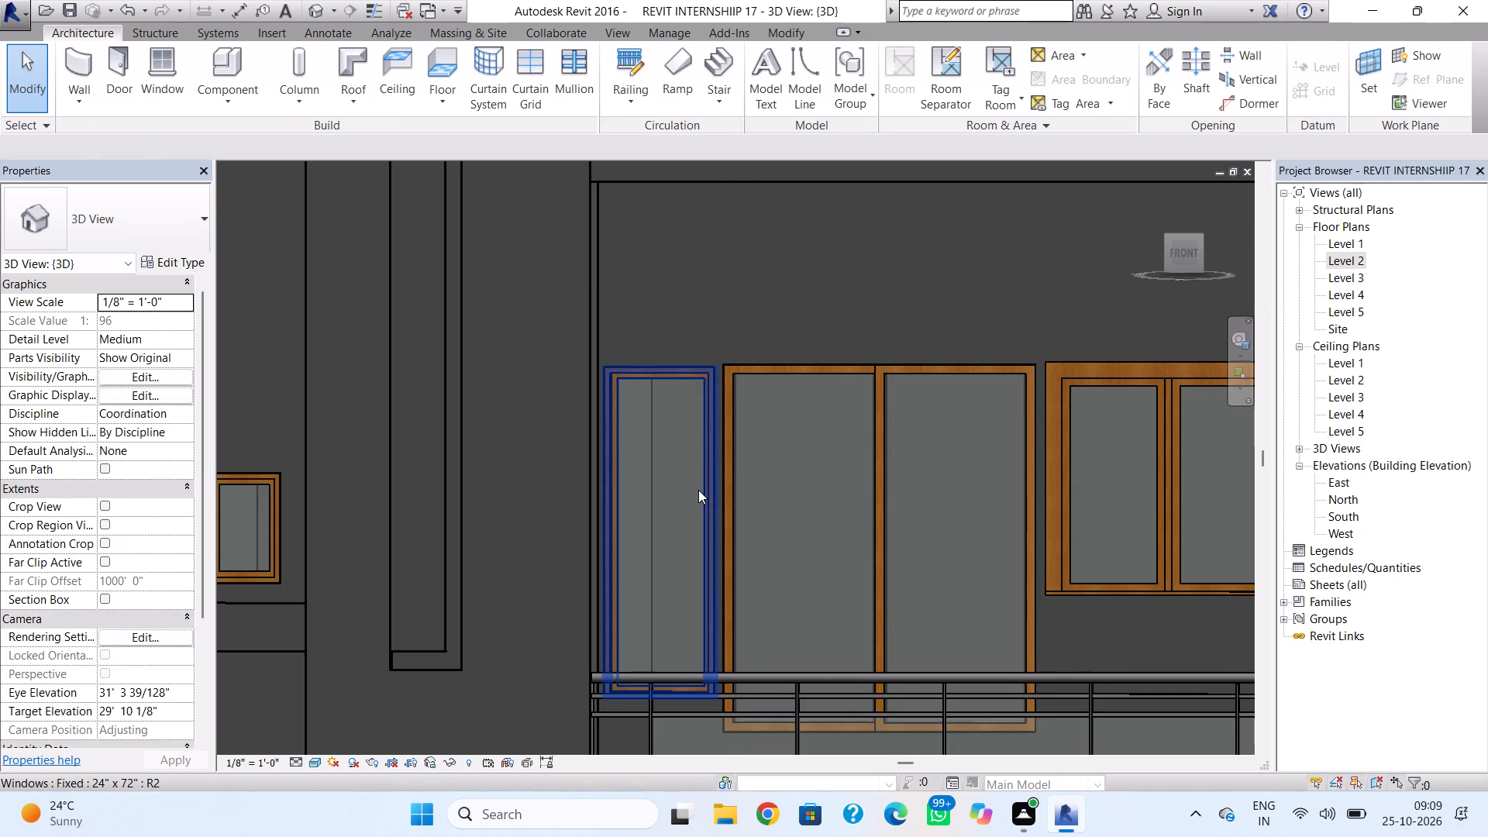
Fine-tune the fixed 24" x 72" window slightly closer to the sliding door and up, level with the door's head.
click(698, 490)
scroll(701, 489, up, 3)
key(Right)
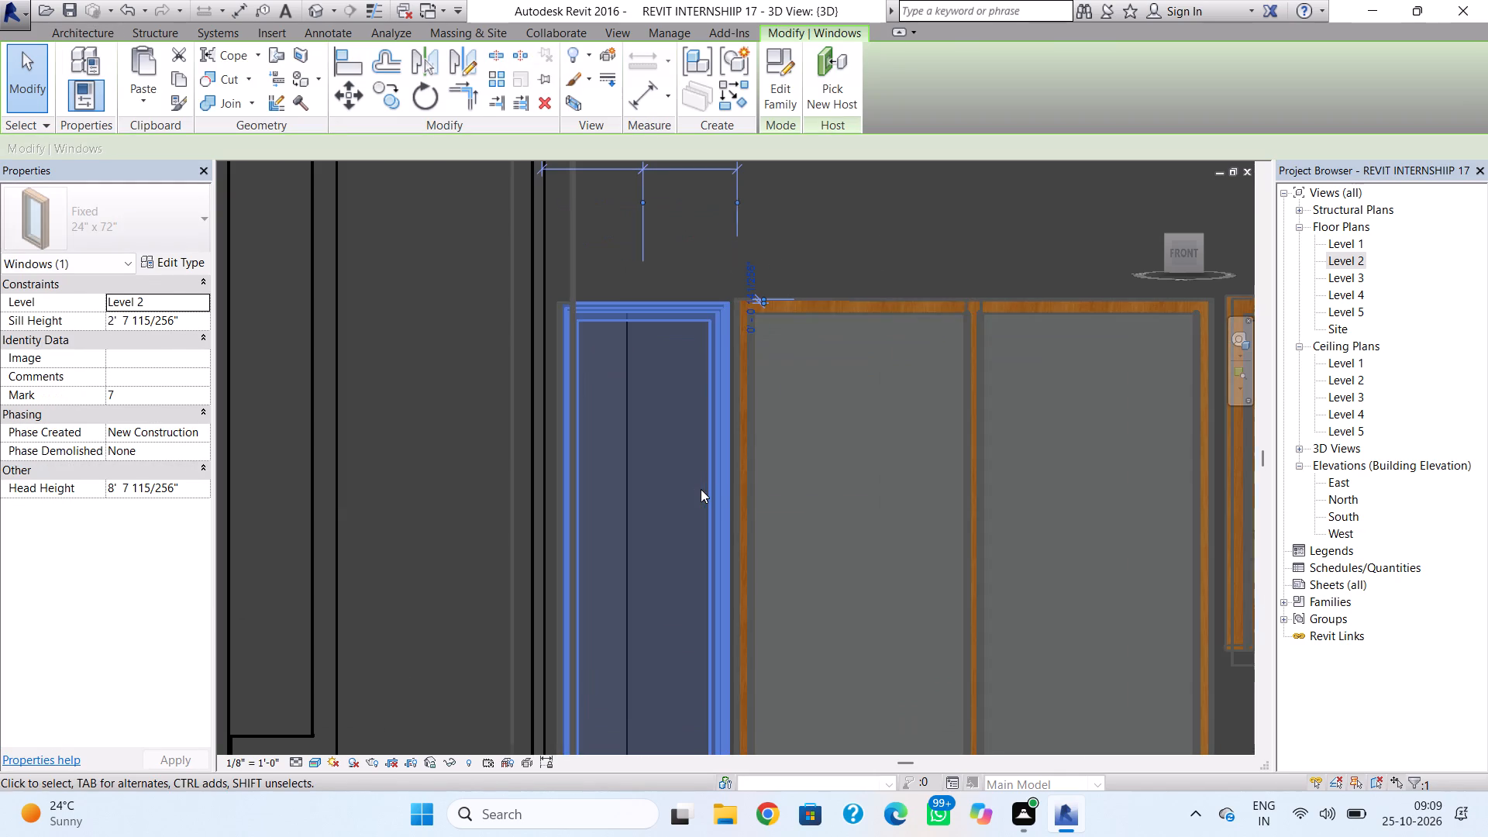
click(927, 257)
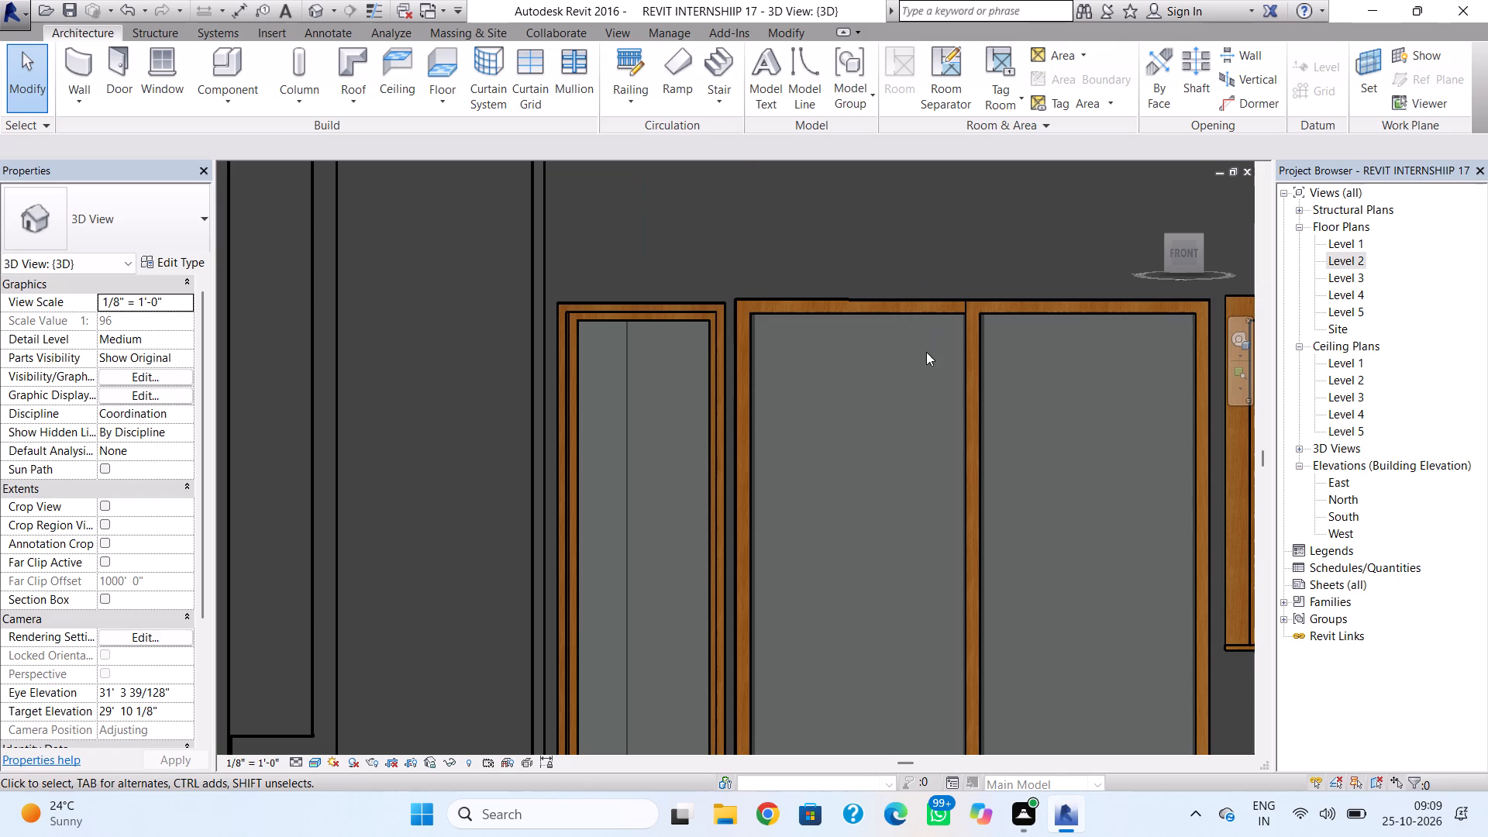
click(721, 425)
scroll(735, 414, up, 1)
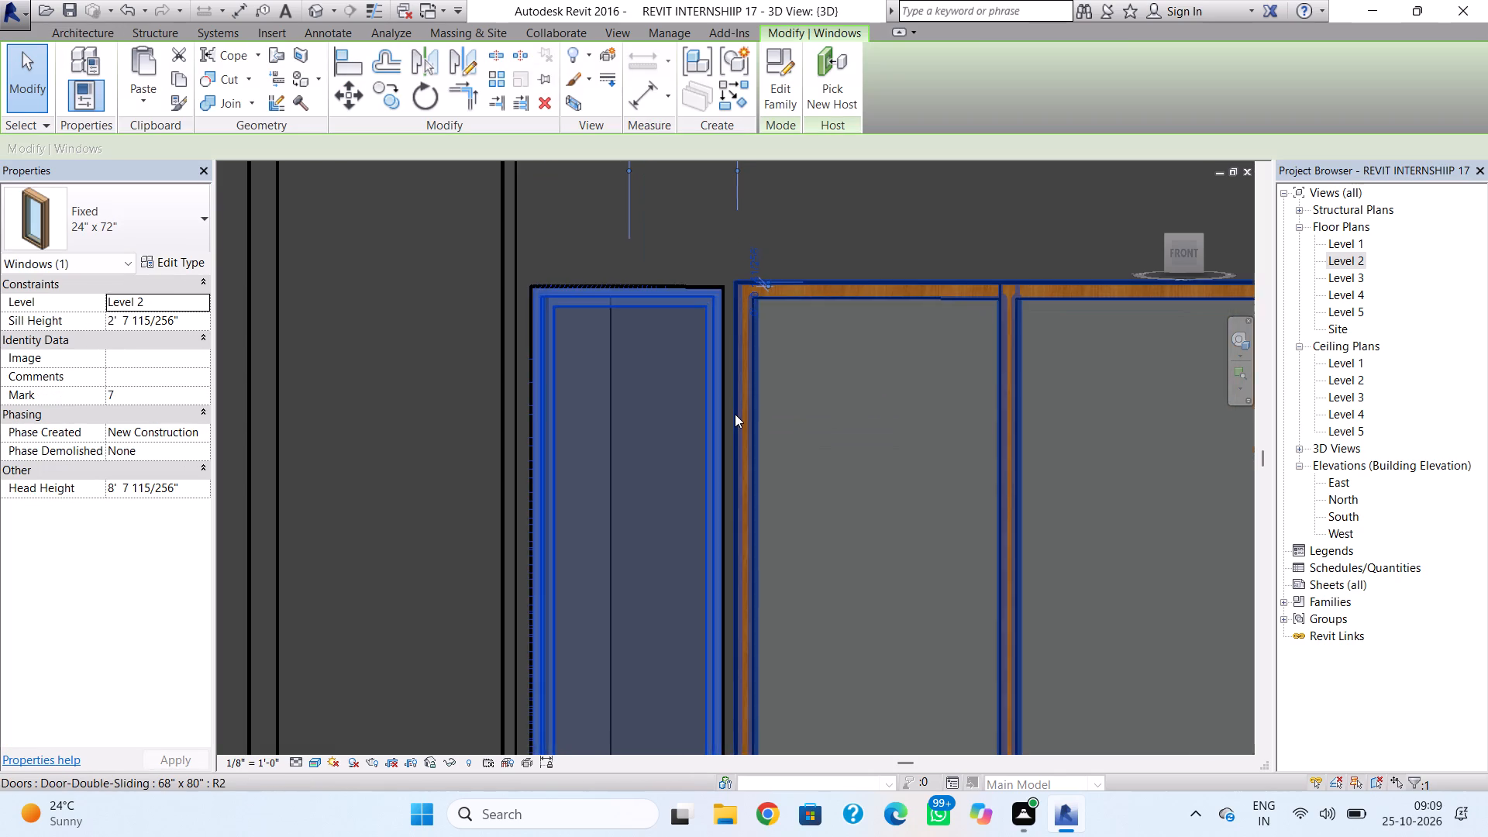
scroll(735, 414, up, 1)
key(Up)
click(821, 203)
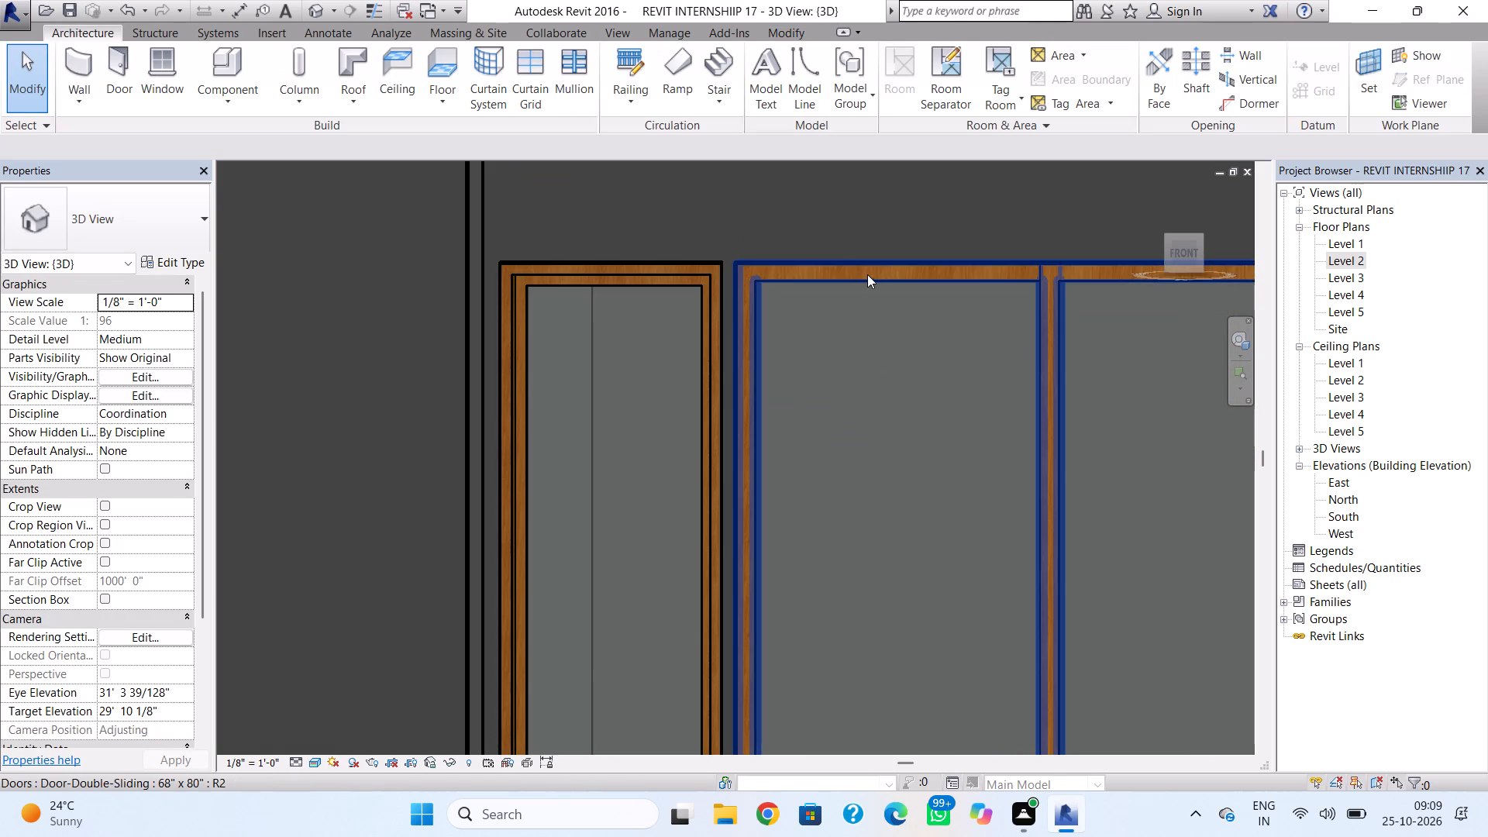
Place a Fixed 16" x 24" window in the side wall of the Level 2 balcony, near the top of the fixed 24" x 72" window.
shift+right_drag(873, 276, 649, 356)
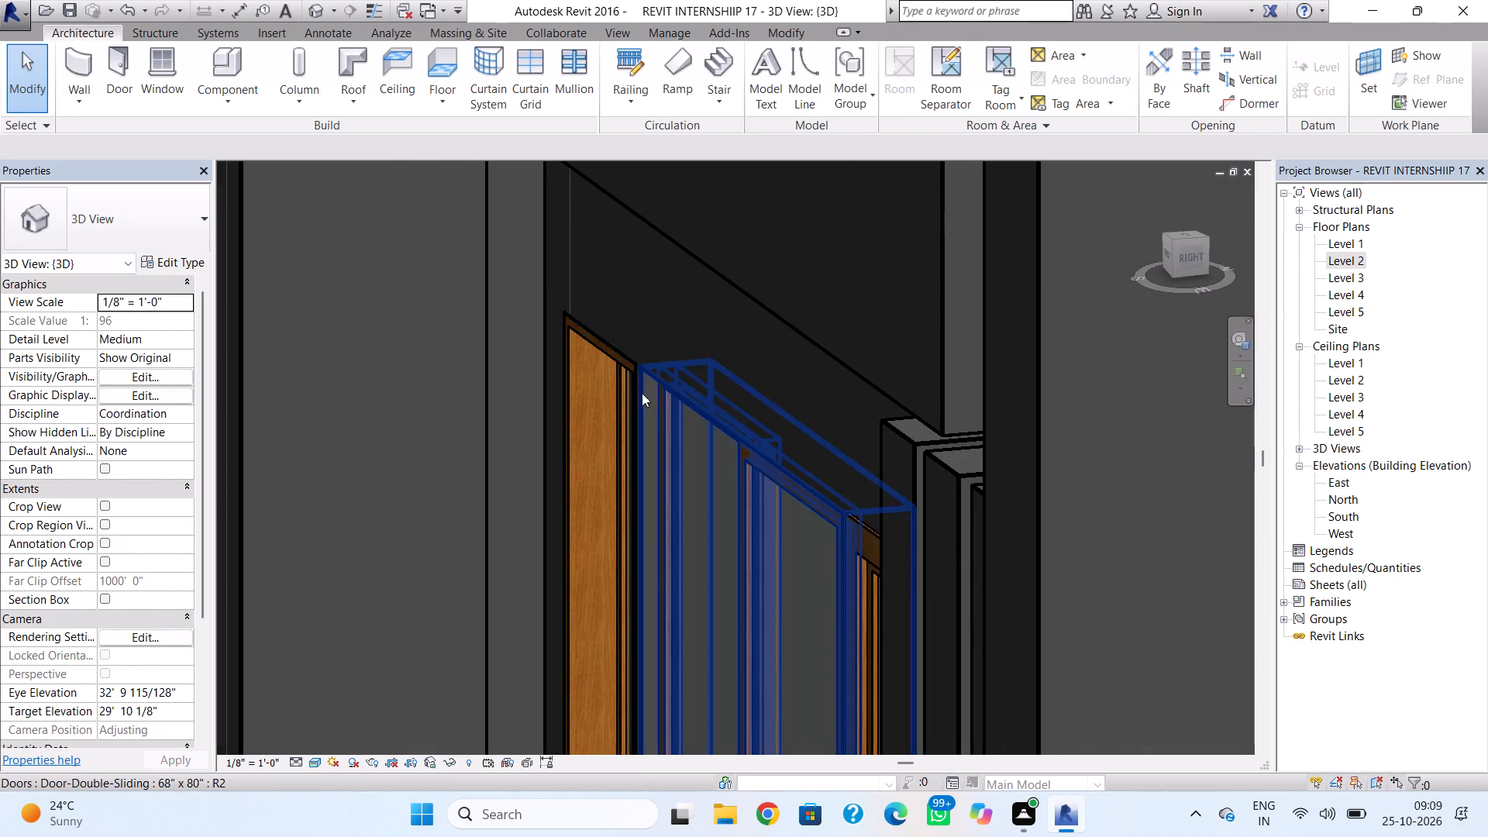
click(178, 88)
click(191, 238)
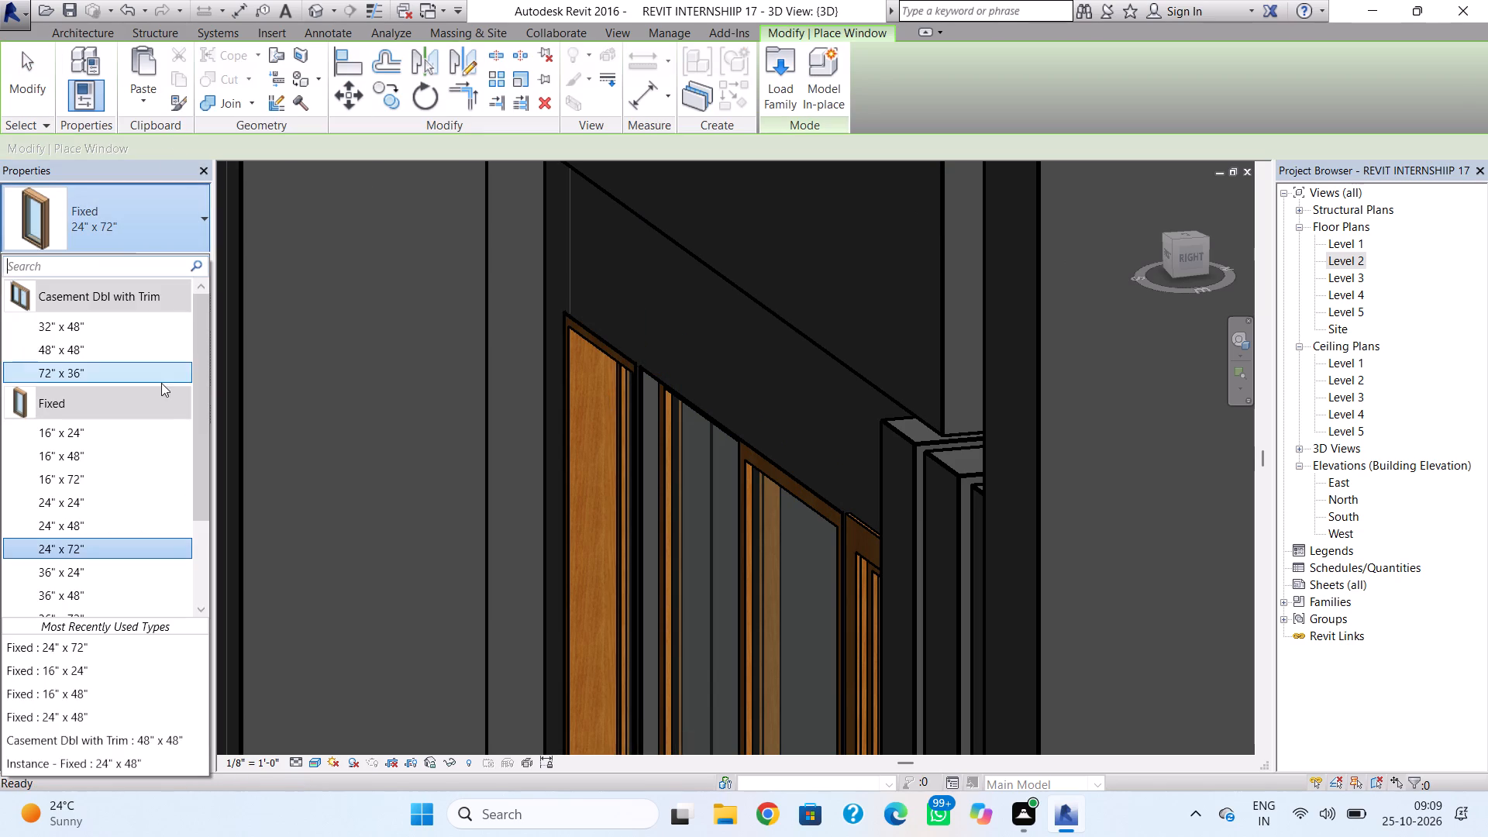
click(180, 424)
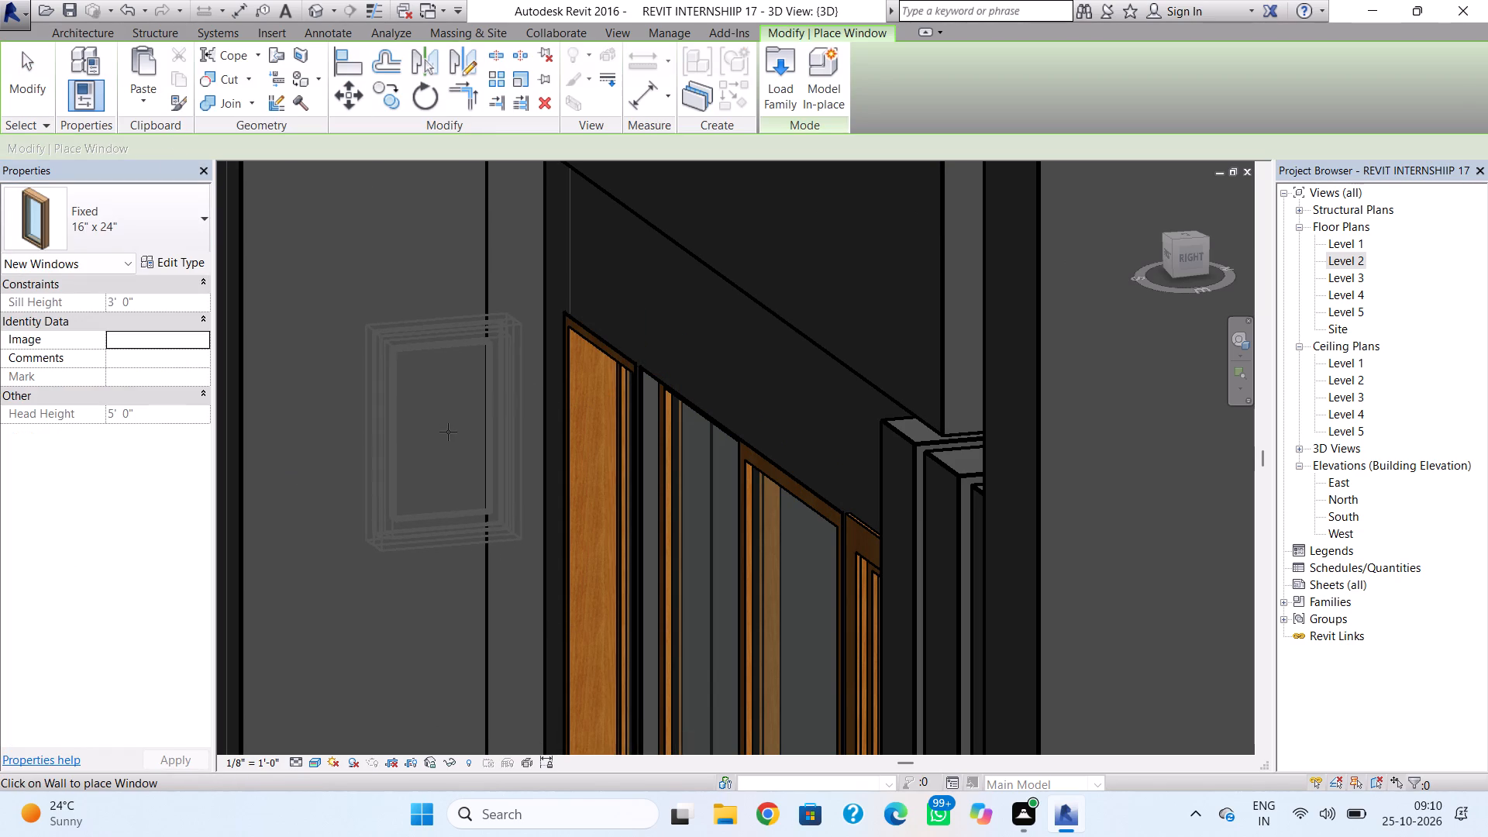
click(448, 432)
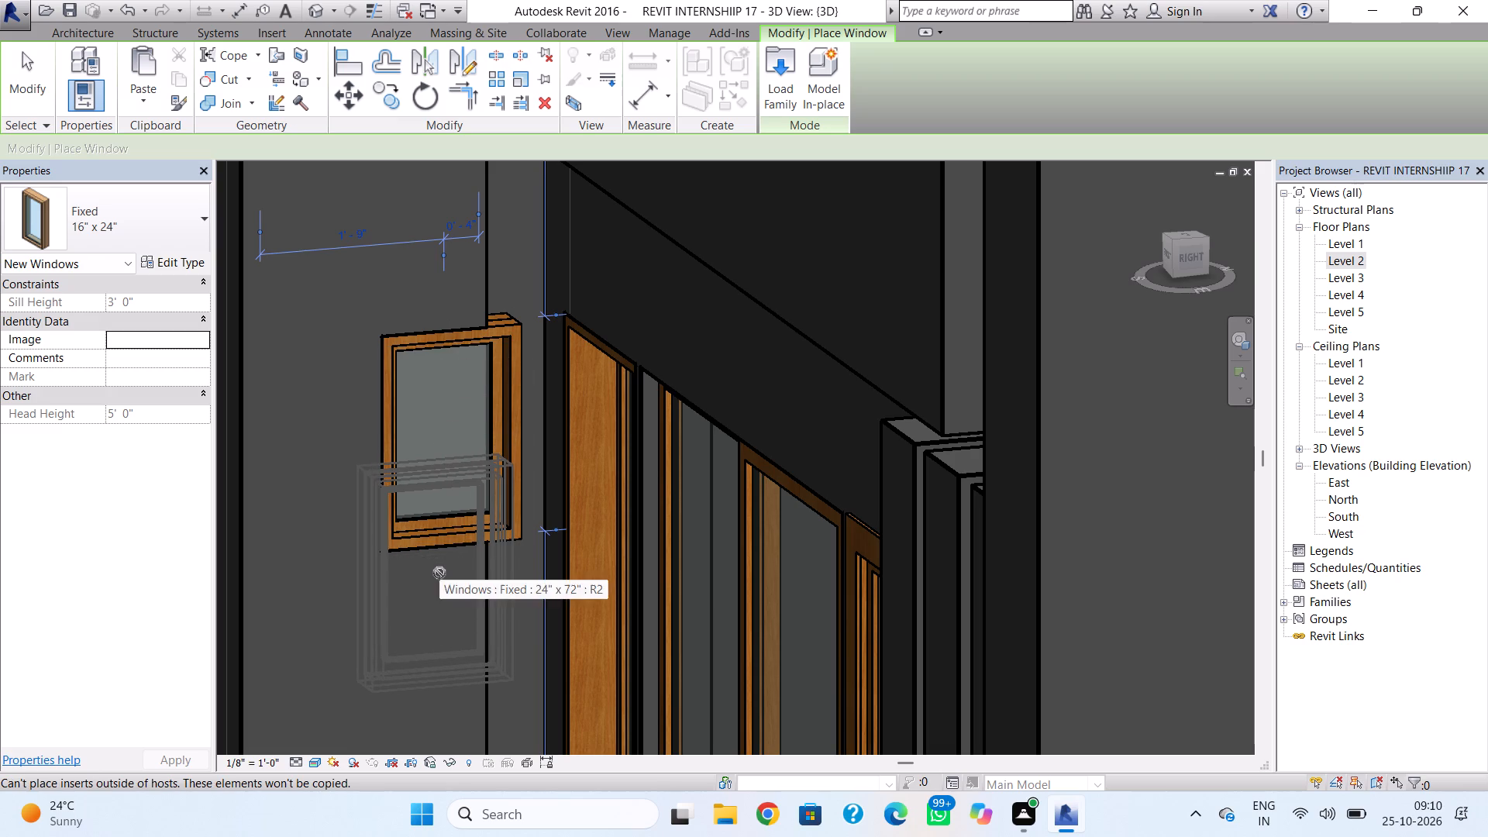
key(Escape)
key(Escape)
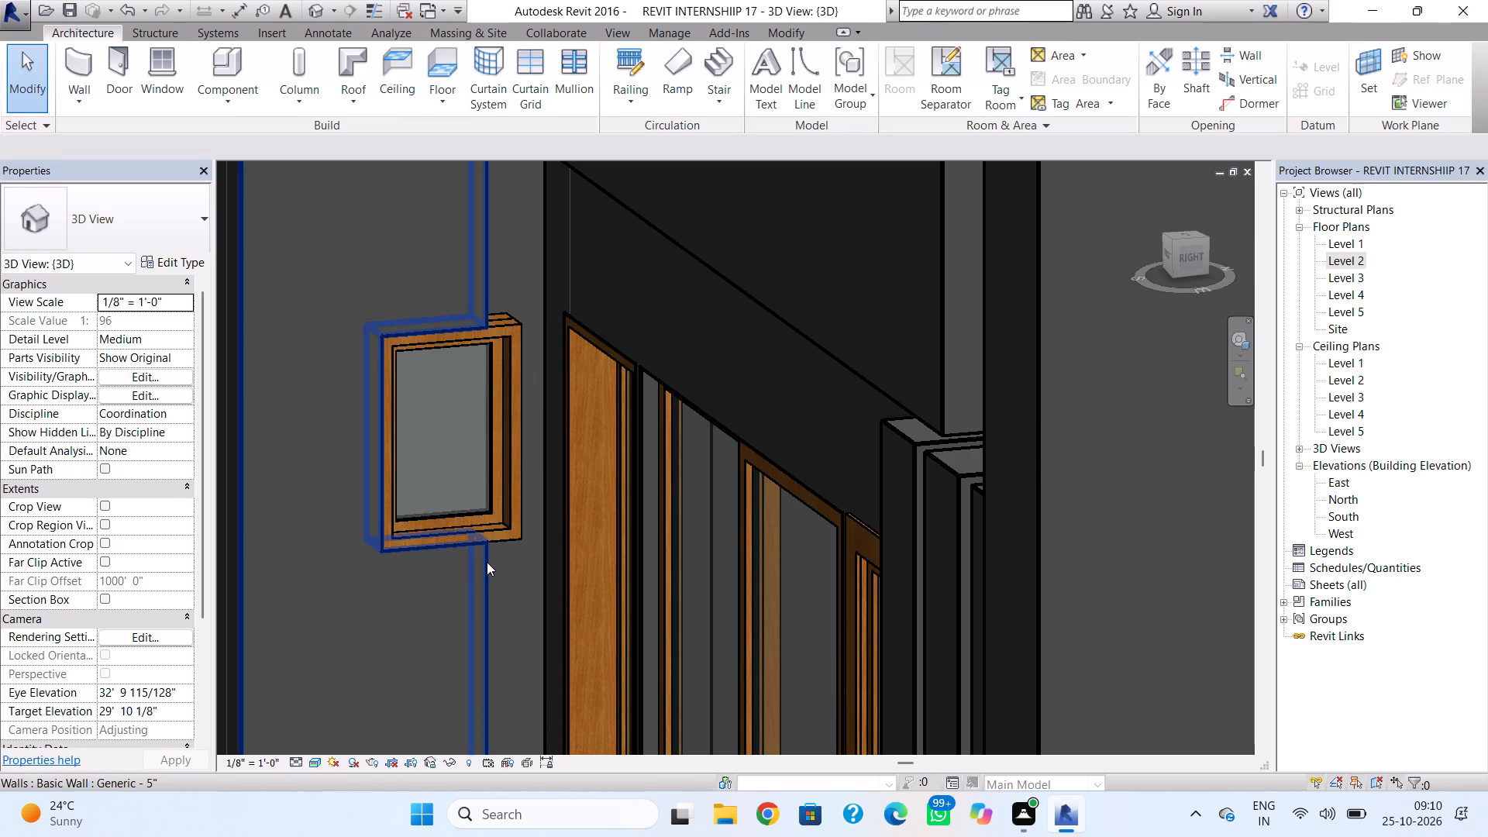
Shift the 16" x 24" window along the side wall away from the balcony door wall, about 8 1/2" from the side wall's inner end.
click(487, 549)
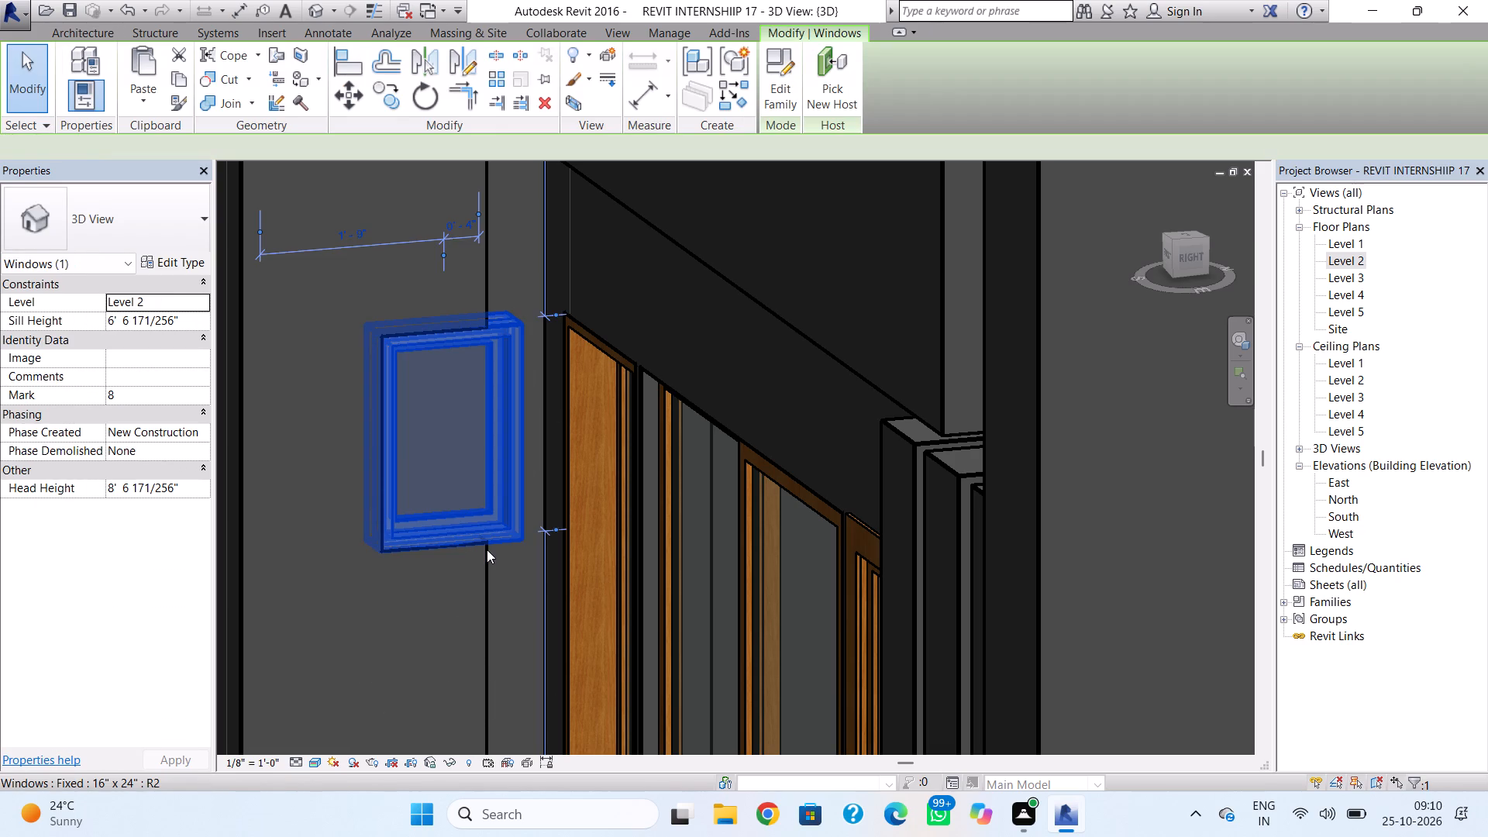
key(Left)
key(Left)
key(Left)
key(Left)
key(Left)
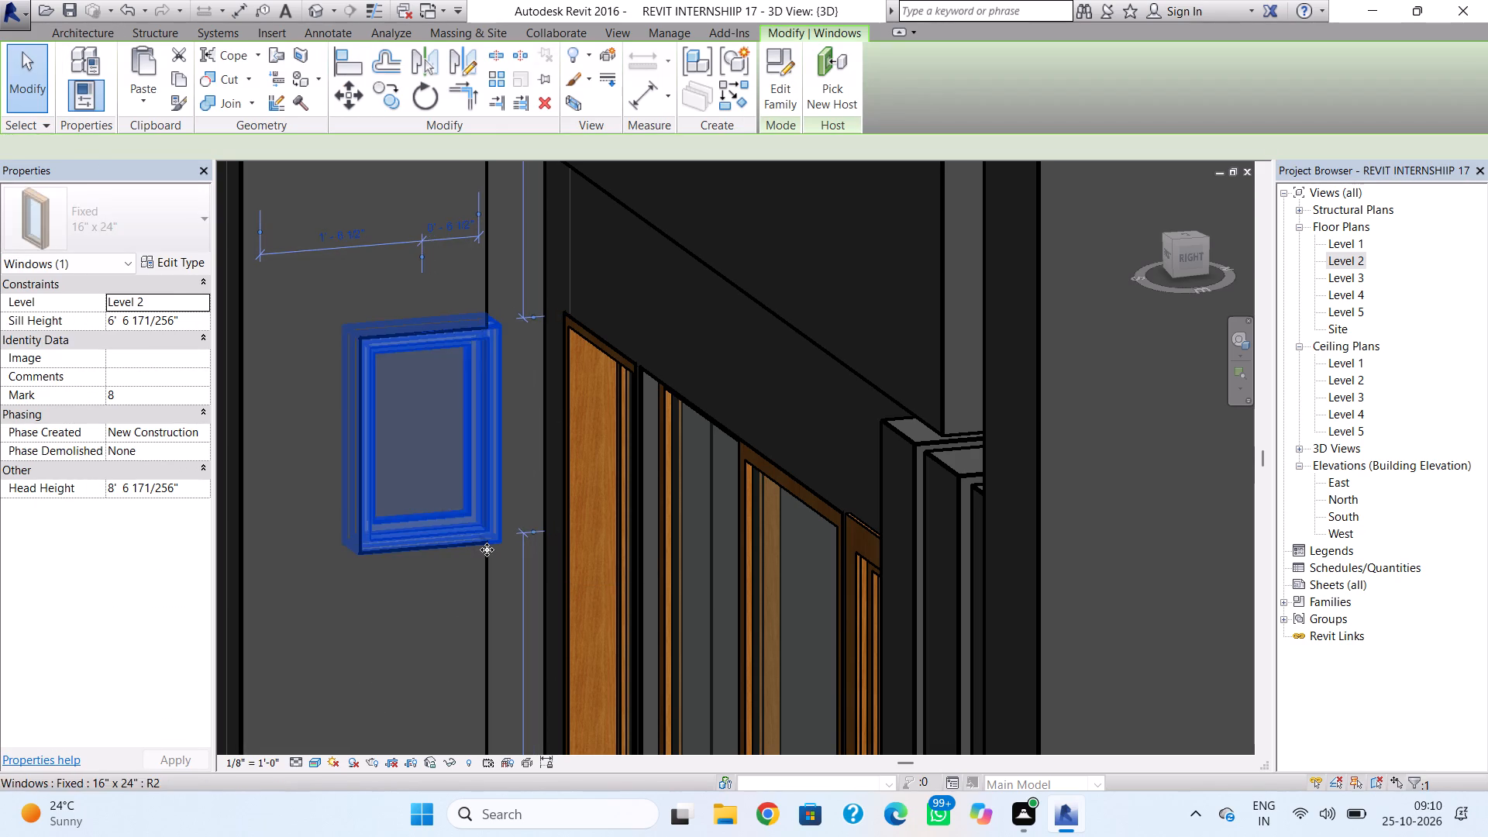
key(Left)
key(Left)
key(Left)
key(Left)
key(Left)
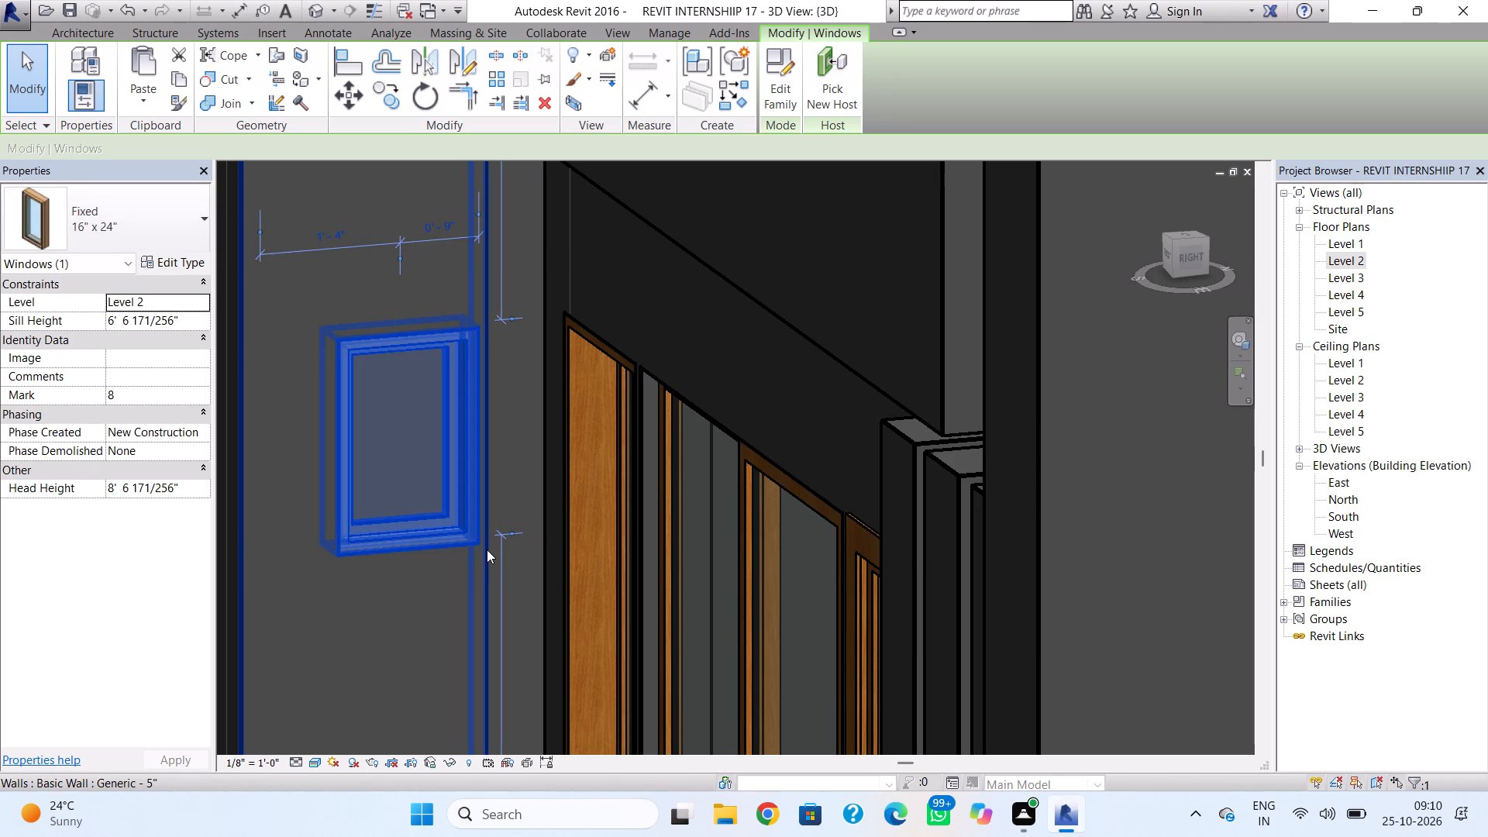
key(Right)
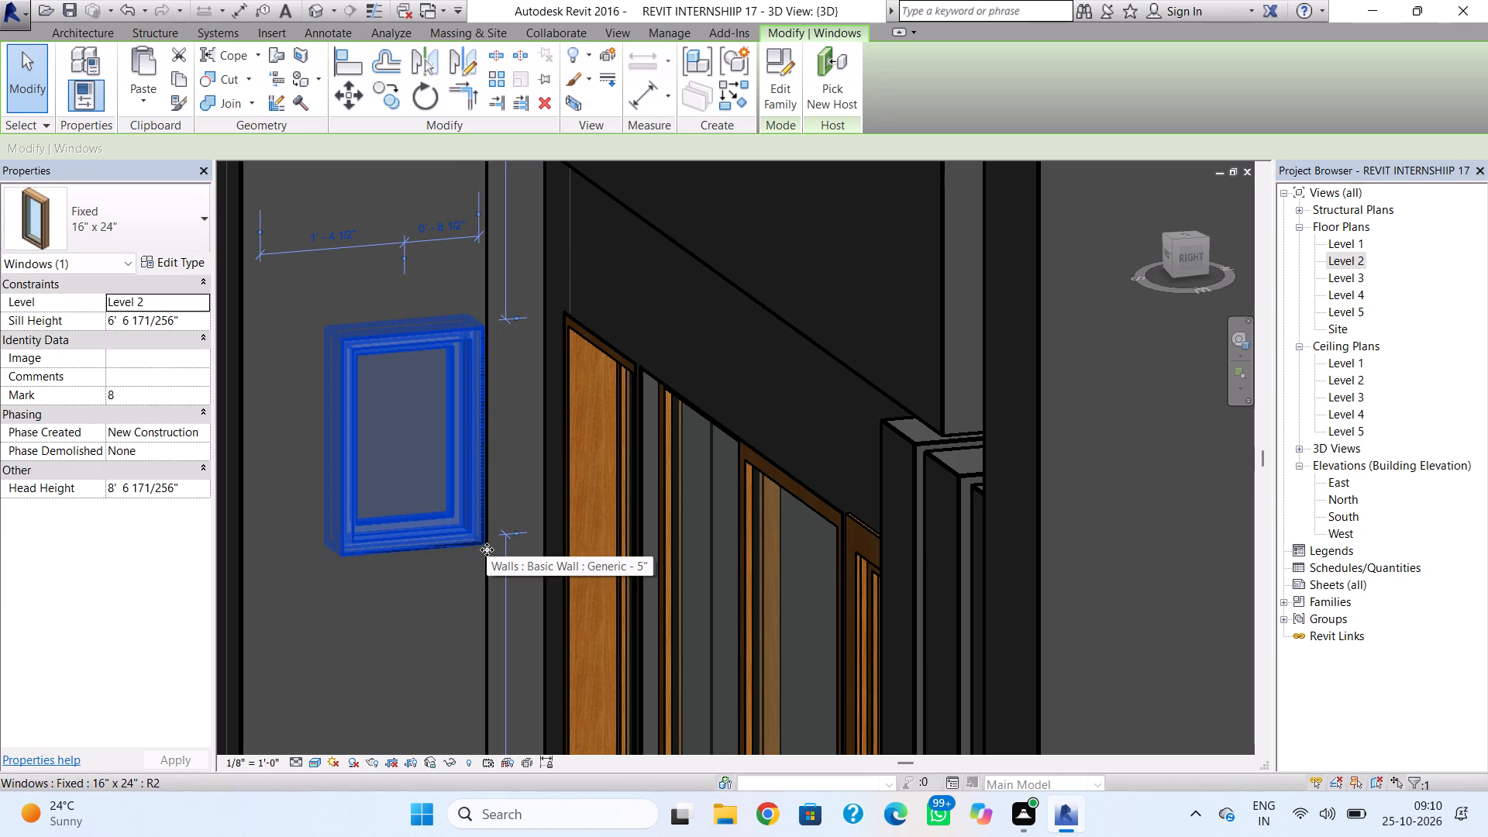
key(Escape)
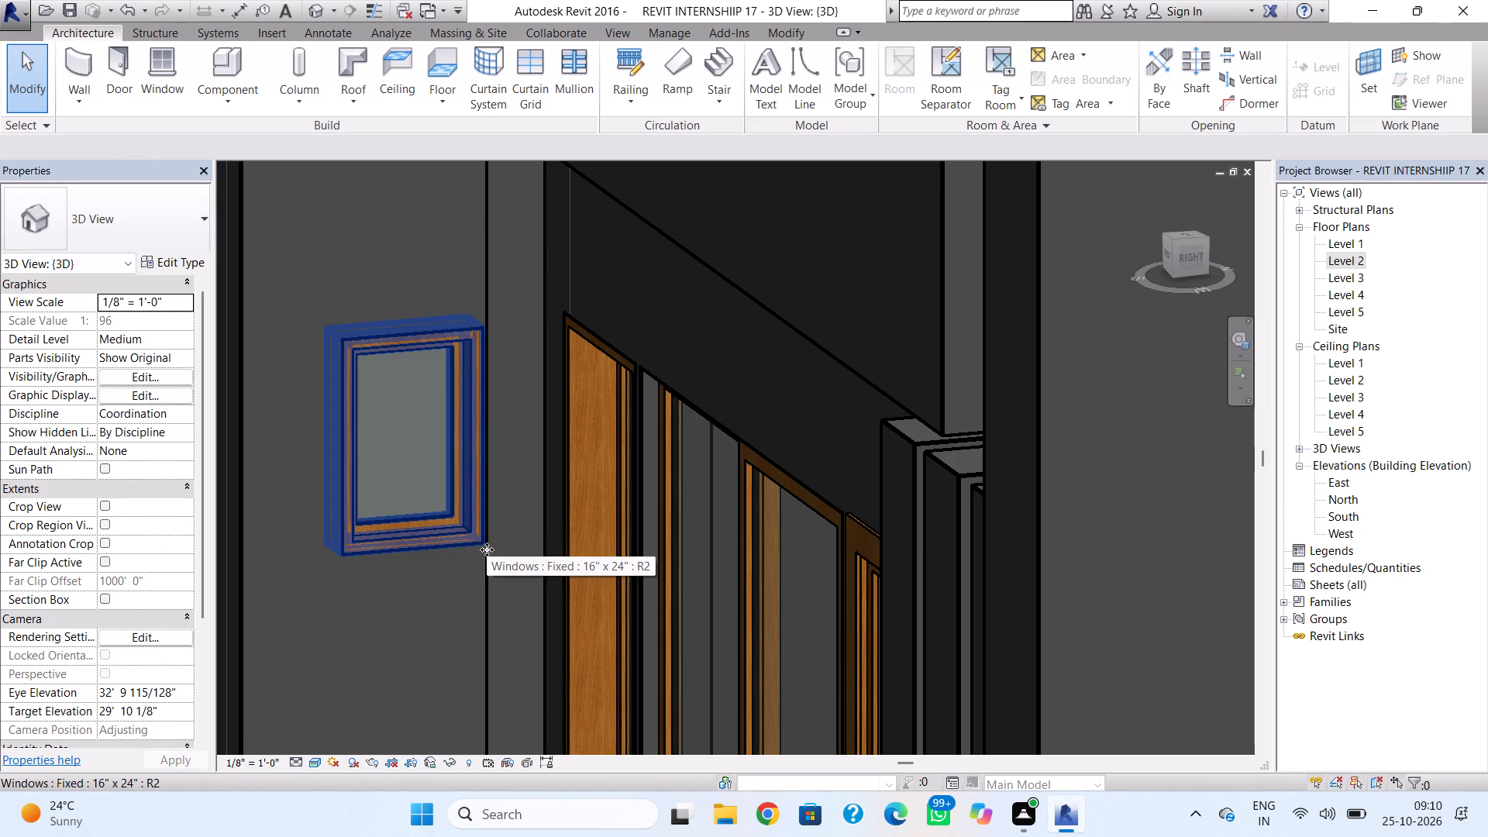
Place a Fixed 16" x 48" window in the side wall of the balcony above Level 2's, about 1' 4" from the wall's outer edge.
scroll(284, 419, down, 6)
scroll(339, 456, down, 6)
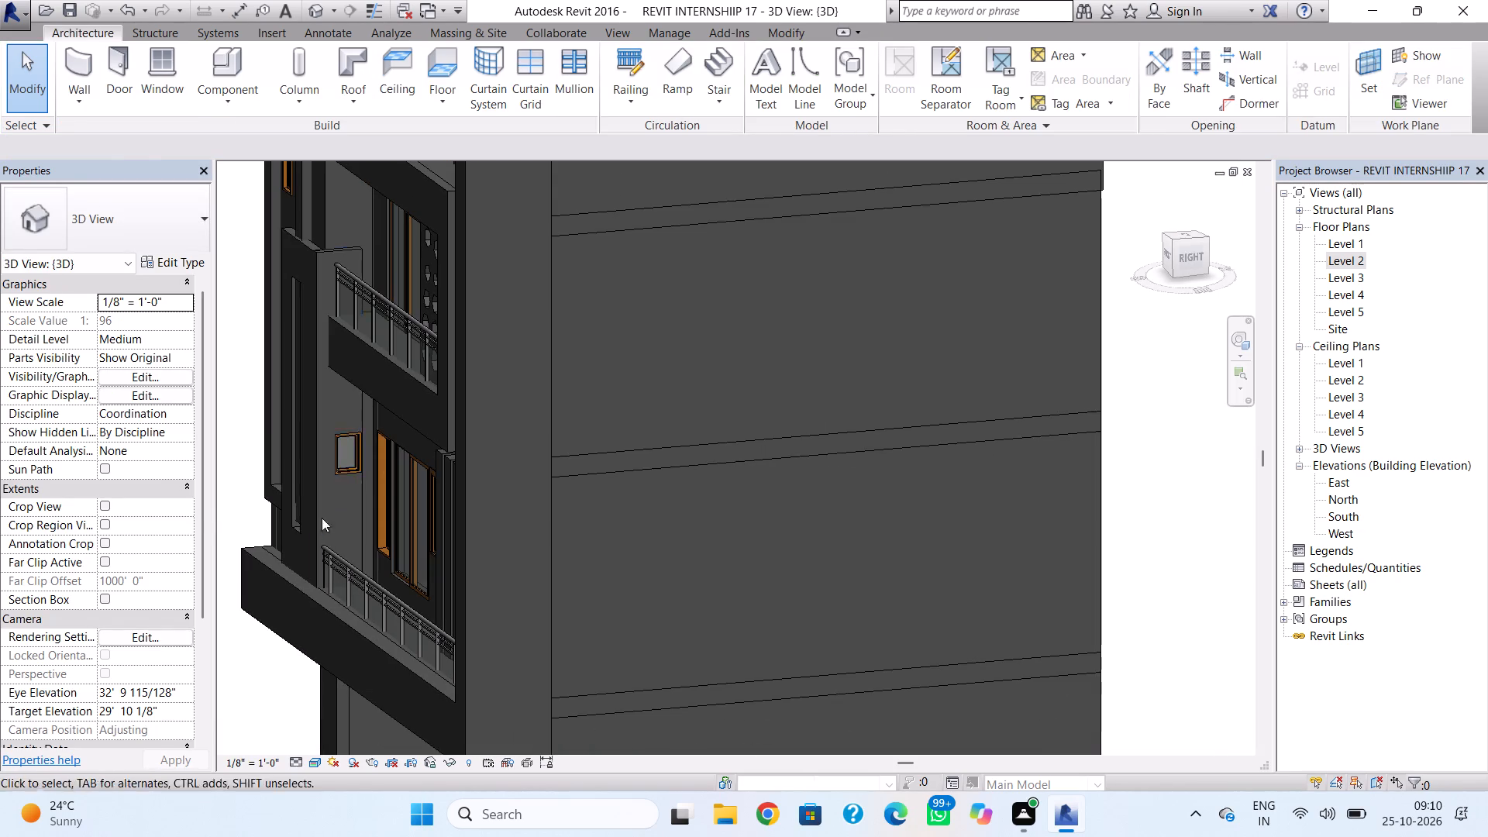
right_drag(315, 519, 487, 549)
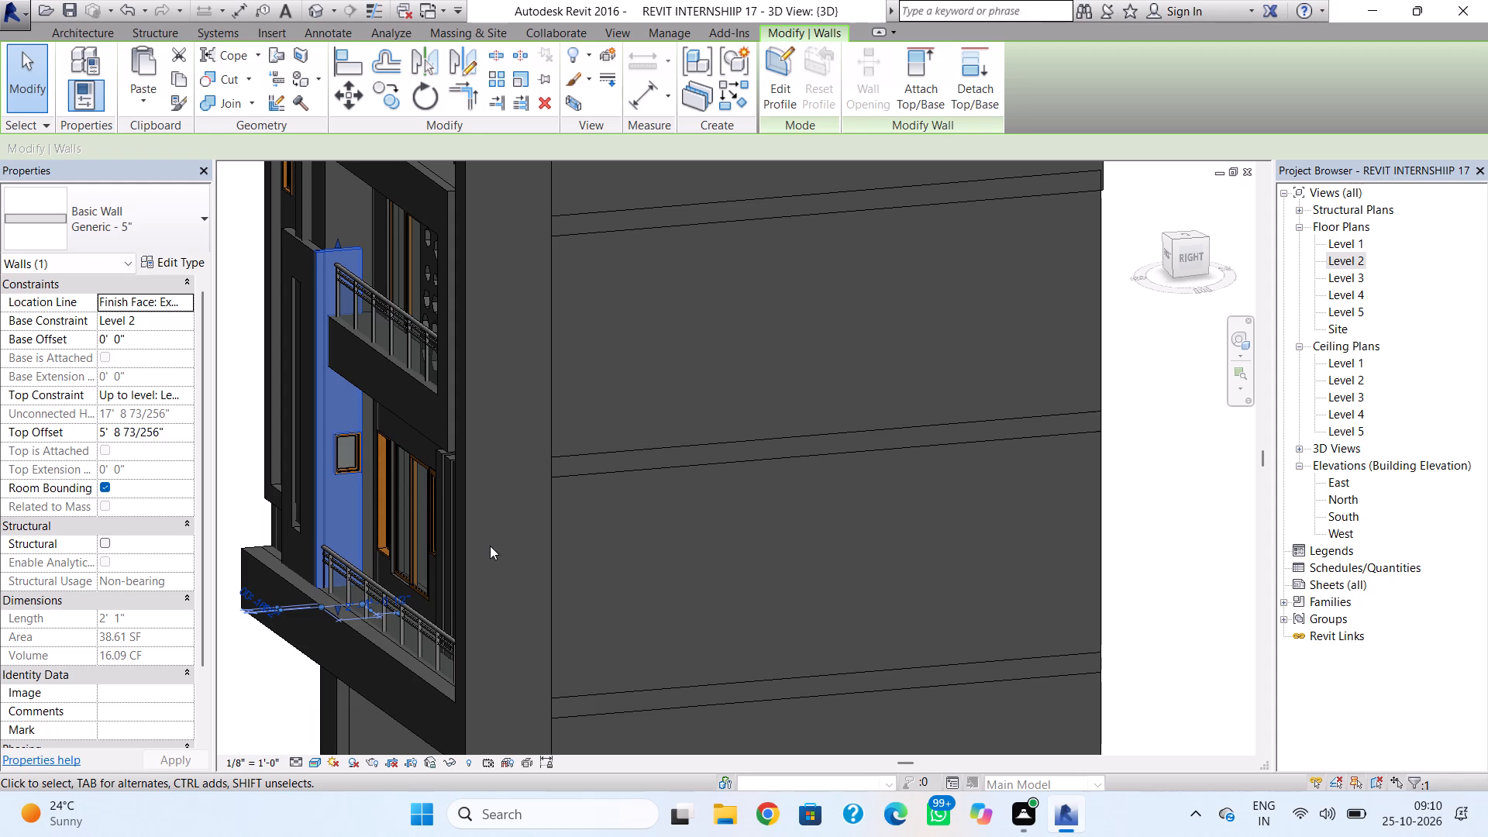
key(Escape)
shift+right_drag(445, 534, 579, 603)
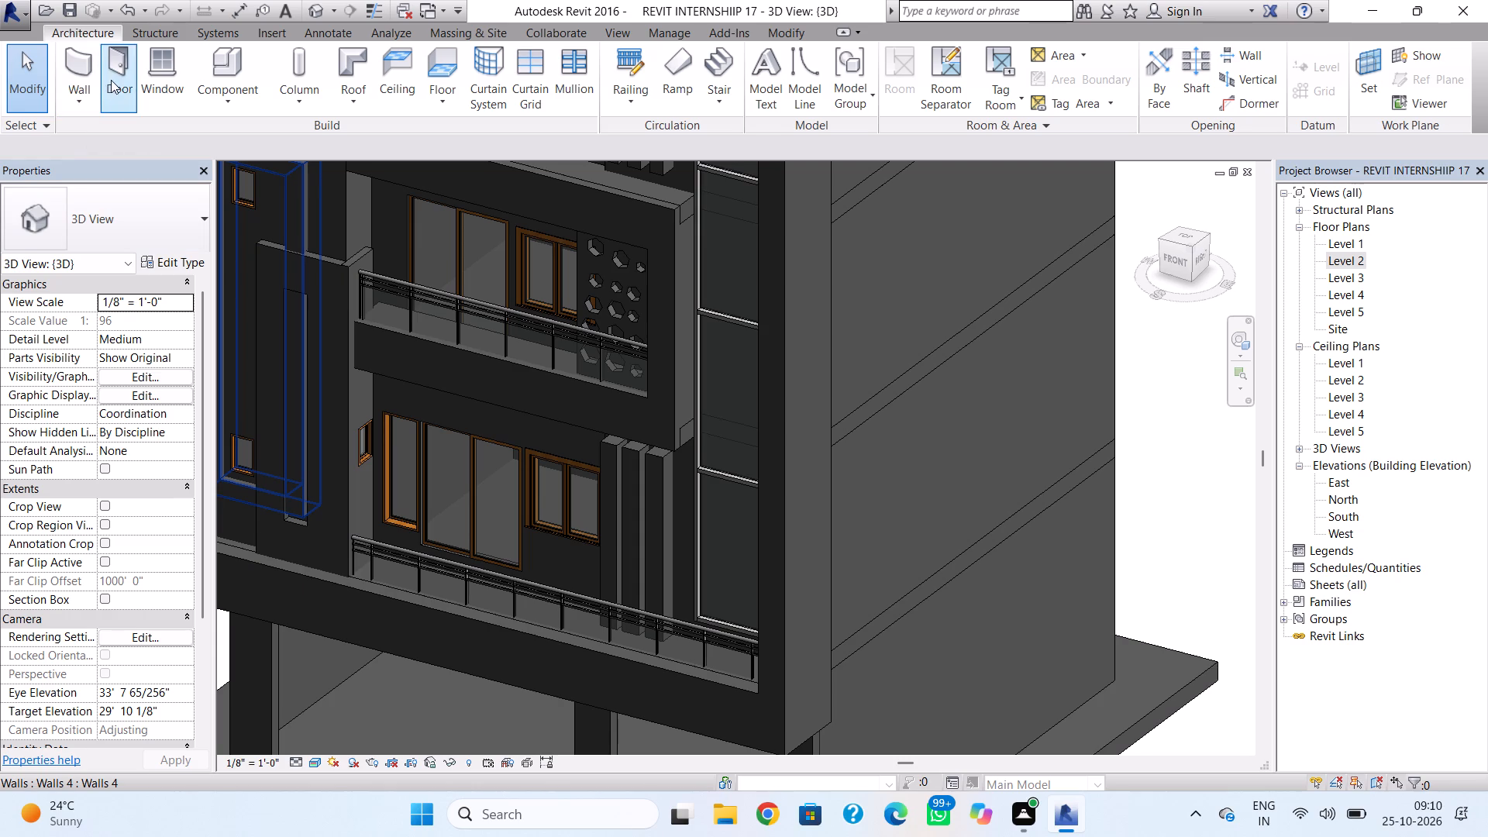
click(144, 74)
click(150, 224)
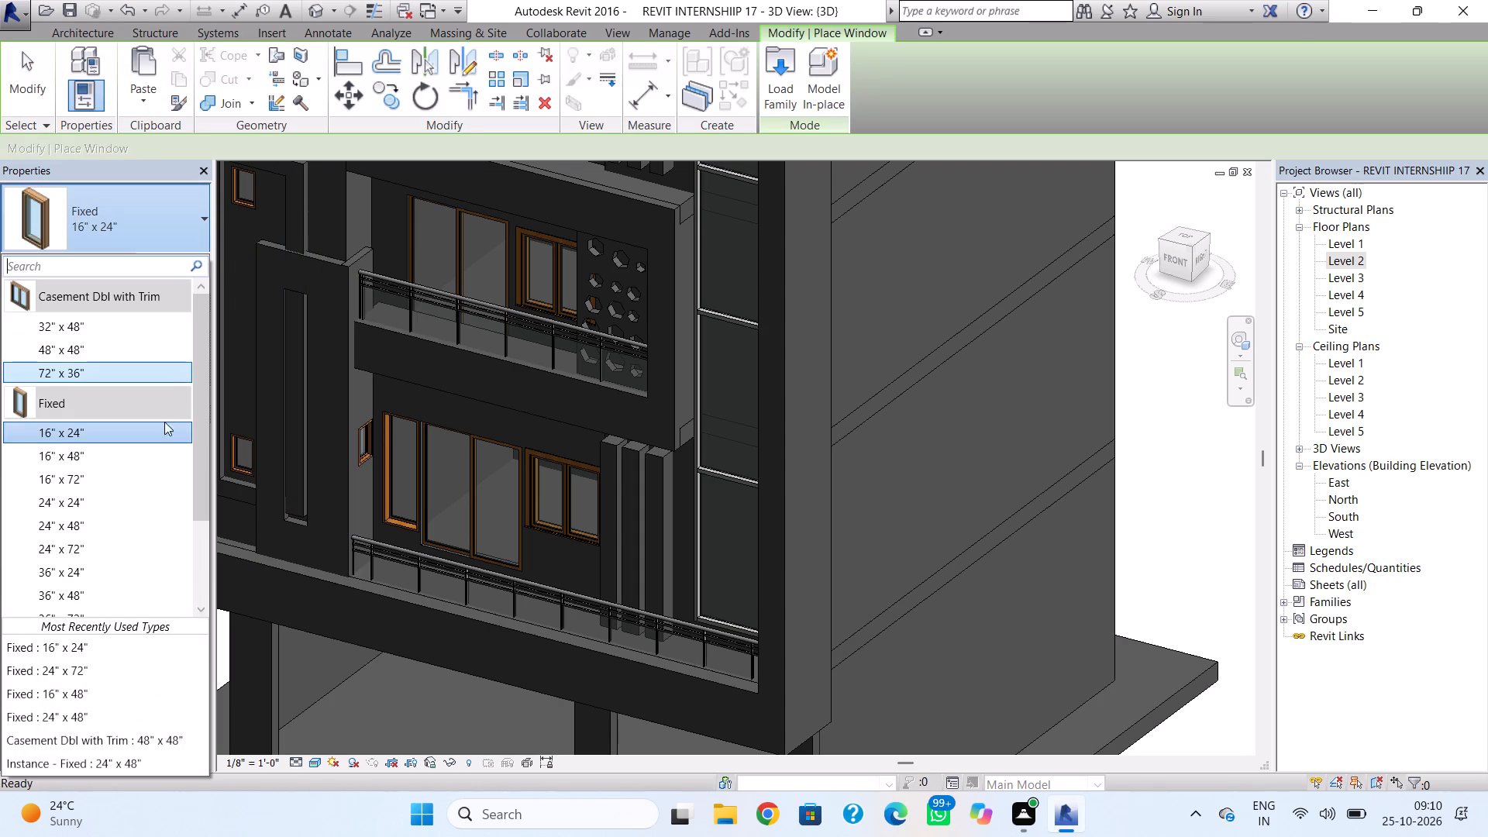
click(81, 566)
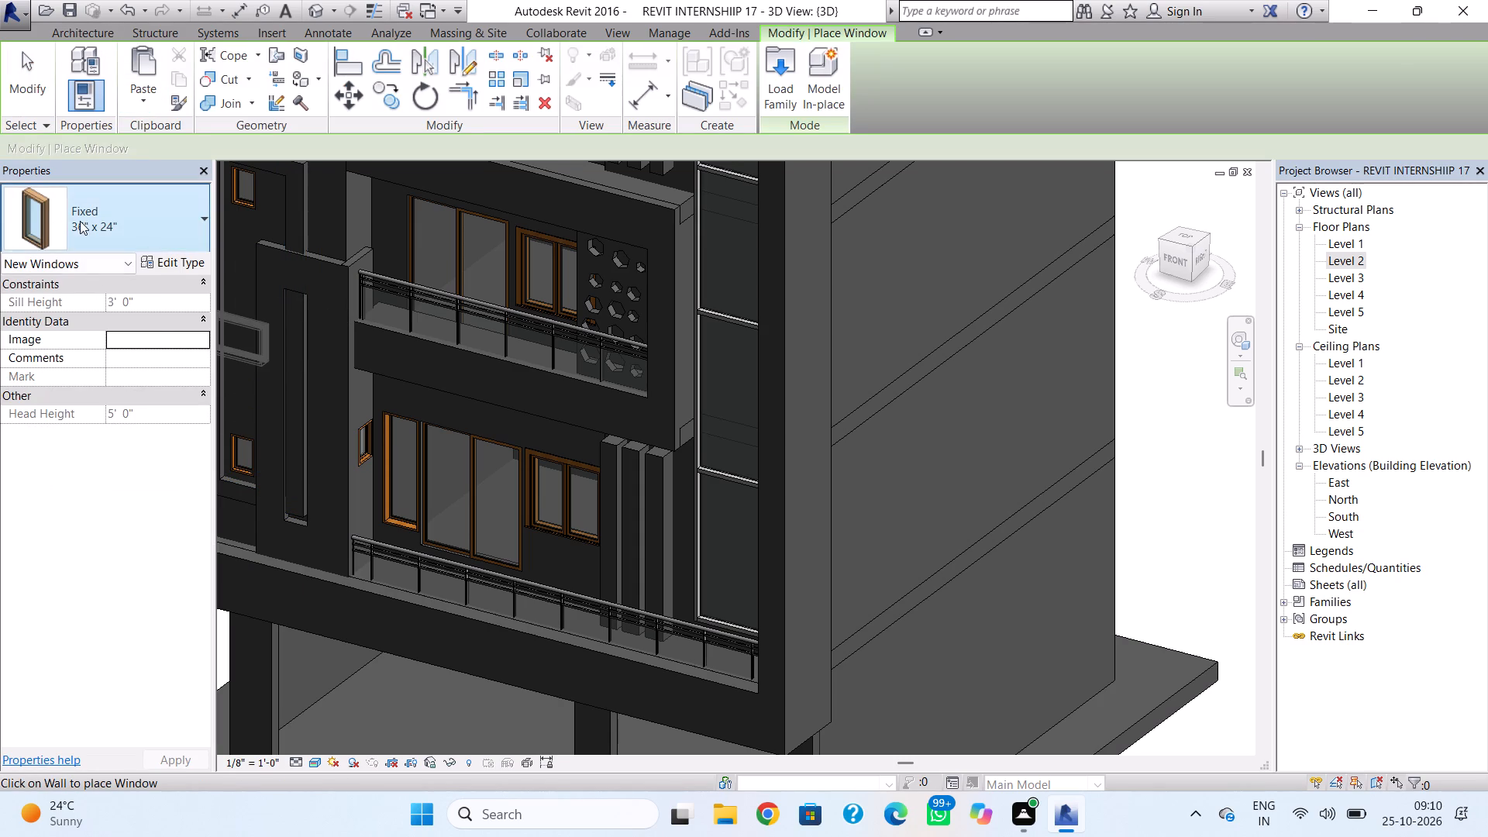
click(80, 221)
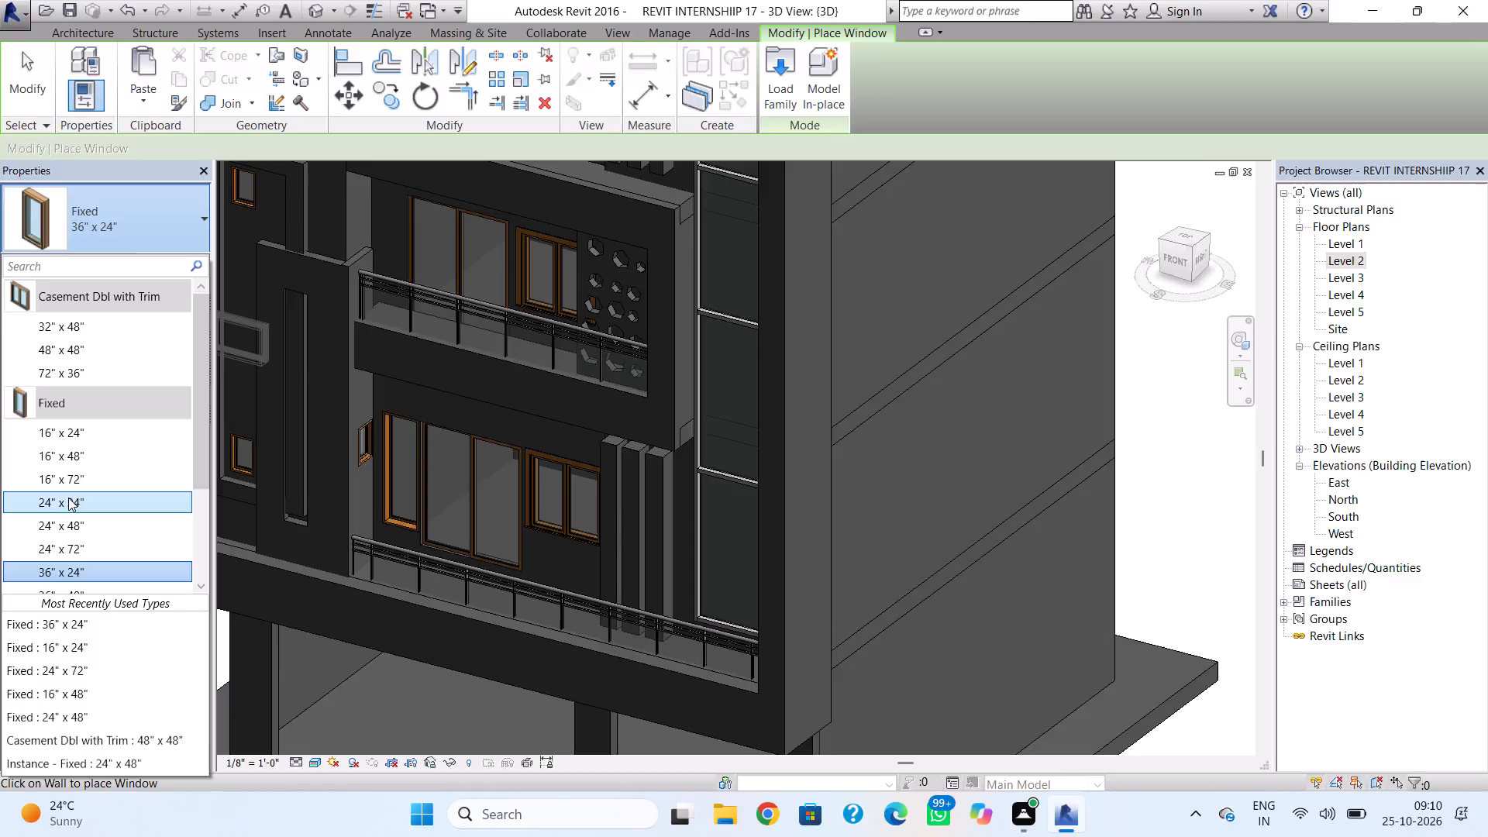
click(66, 459)
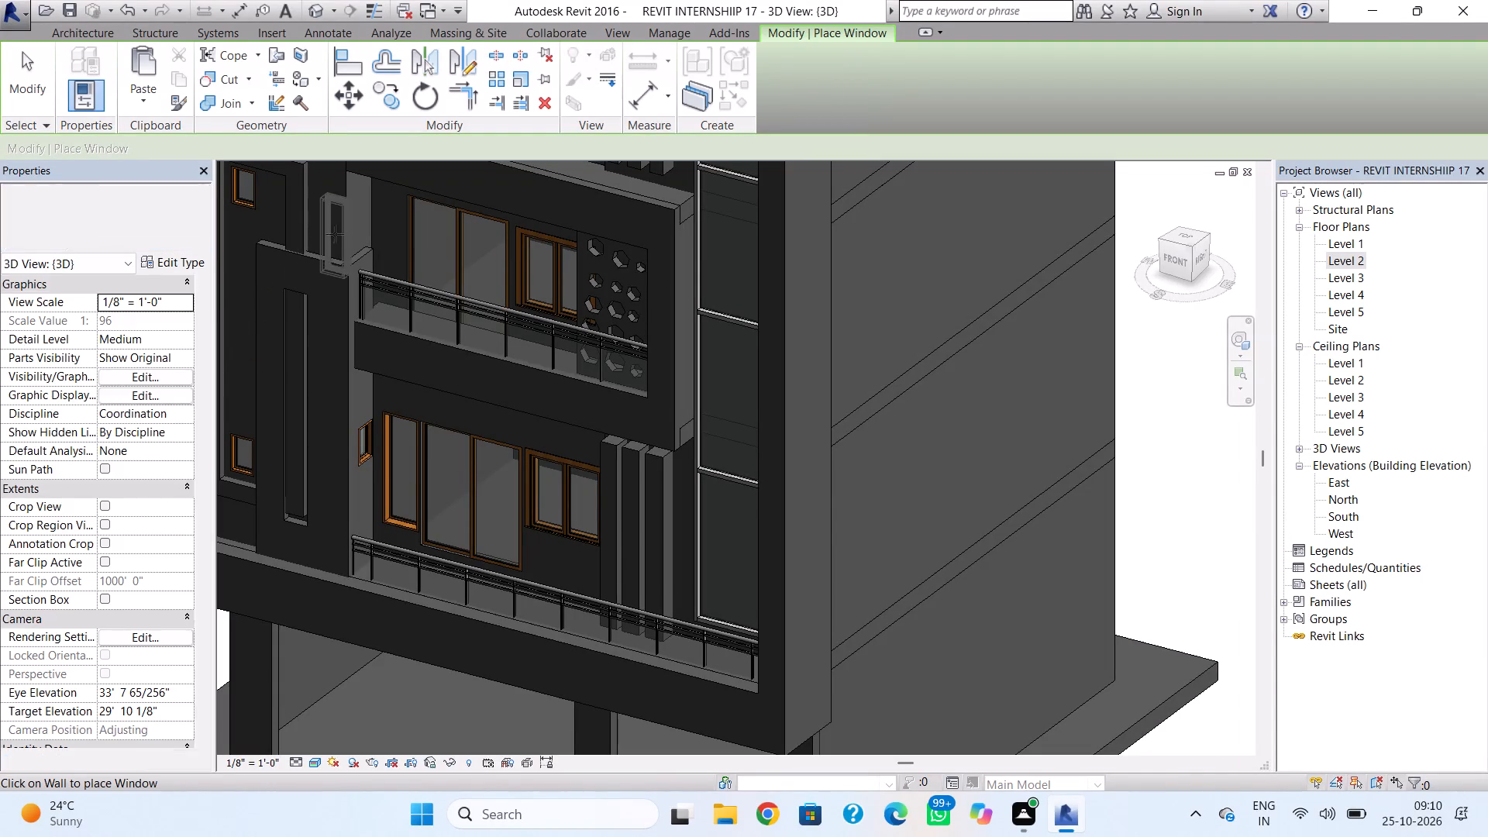
middle_drag(349, 234, 330, 432)
shift+right_drag(339, 424, 337, 424)
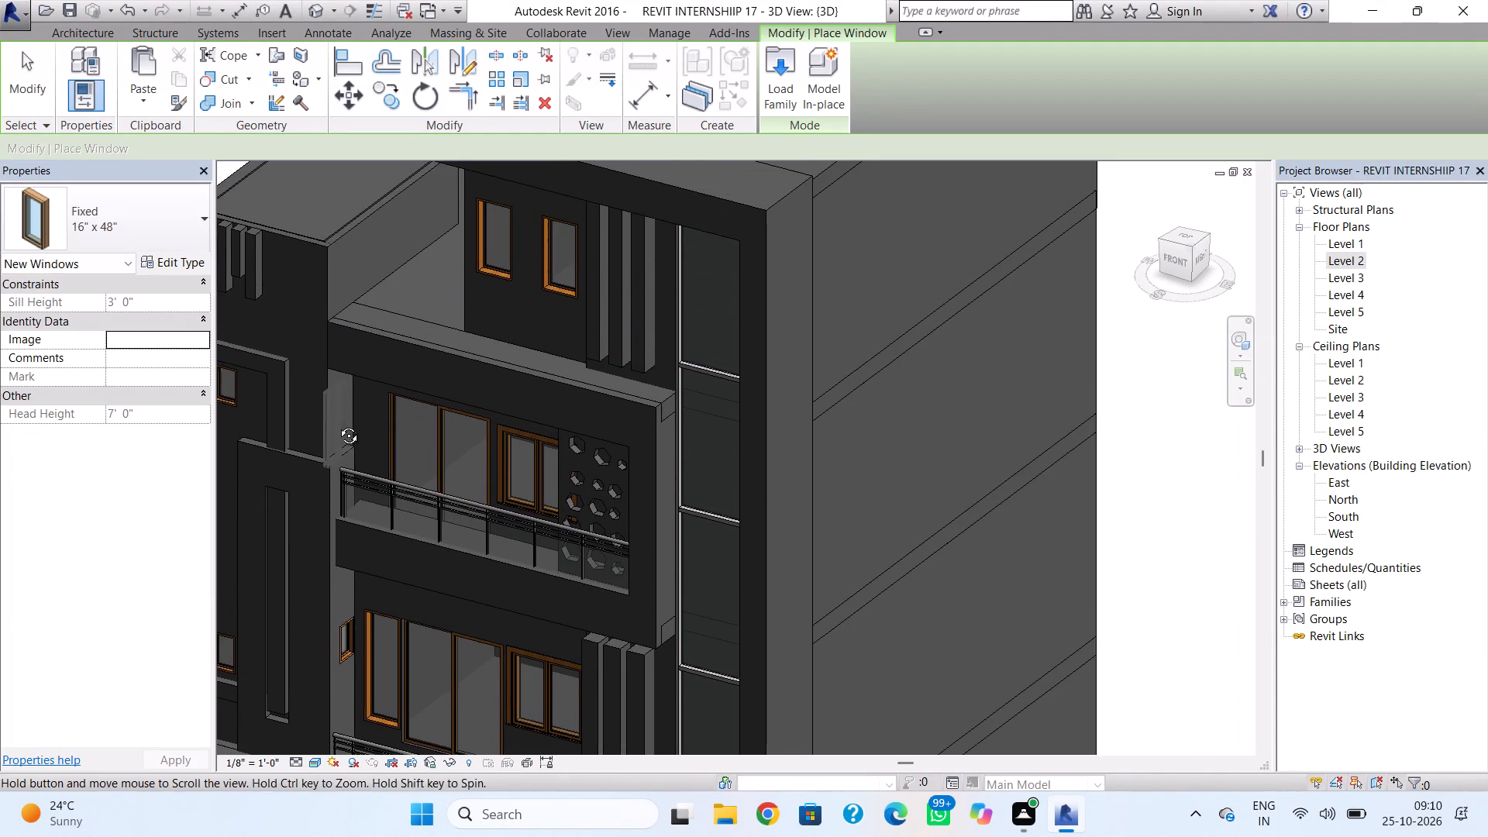
shift+right_drag(337, 424, 226, 260)
scroll(346, 367, up, 6)
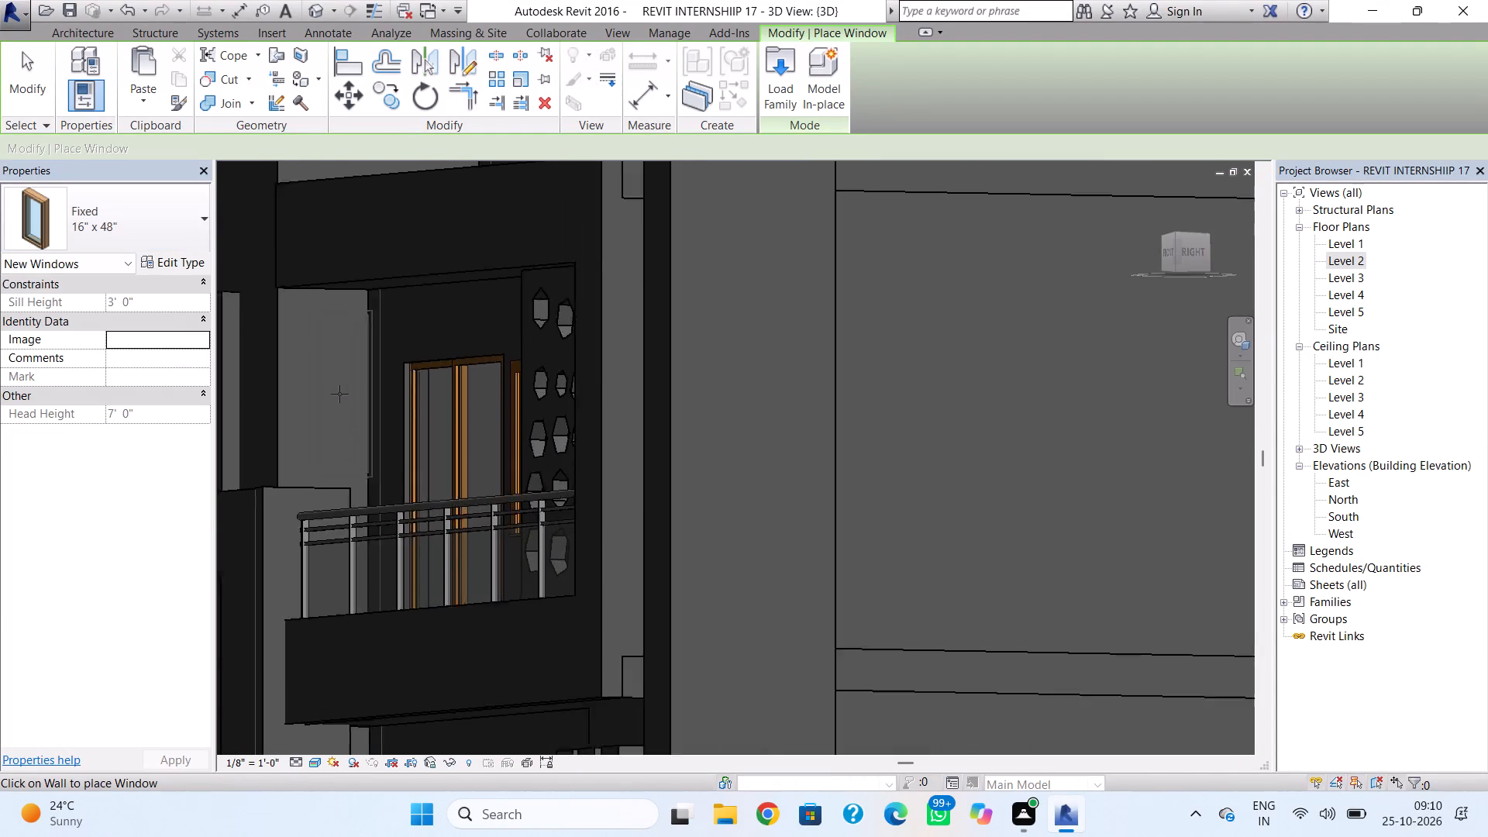
scroll(339, 394, up, 1)
click(327, 384)
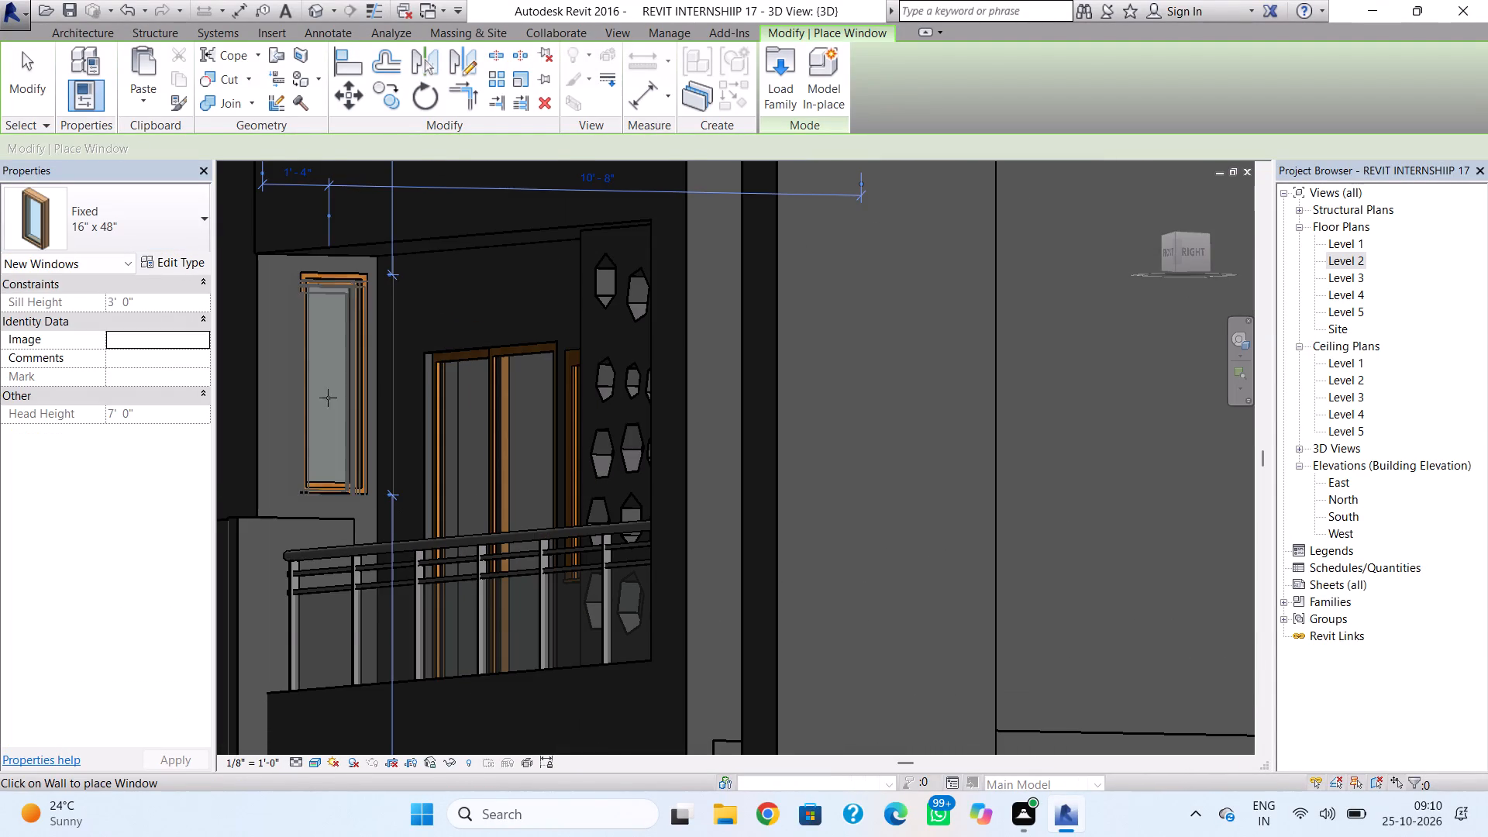
key(Escape)
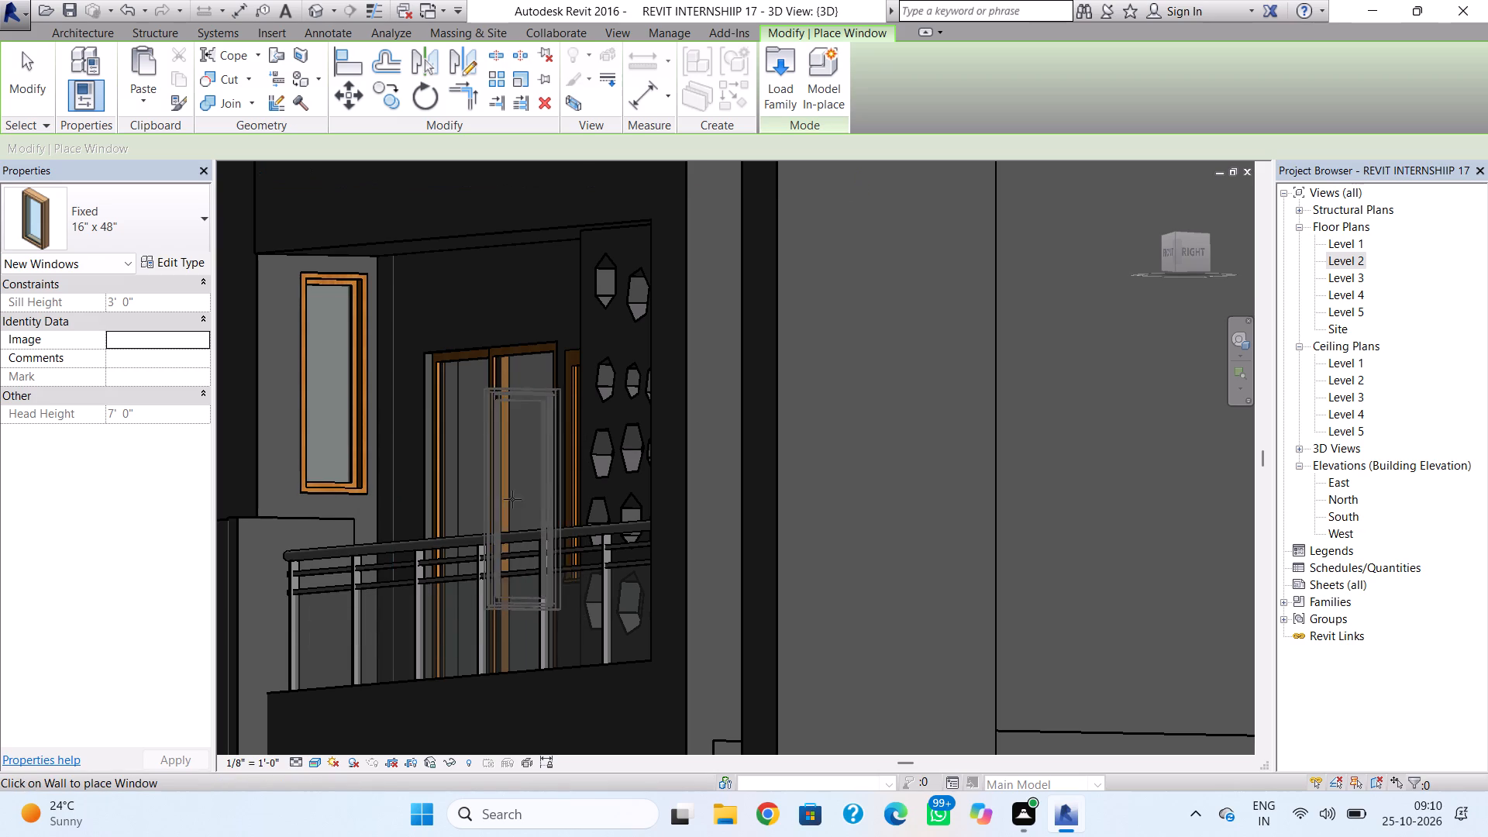
Nudge the upper balcony's 16" x 48" side-wall window to about 1' 3" from the wall's outer edge and down to about 6' 0" sill height.
key(Escape)
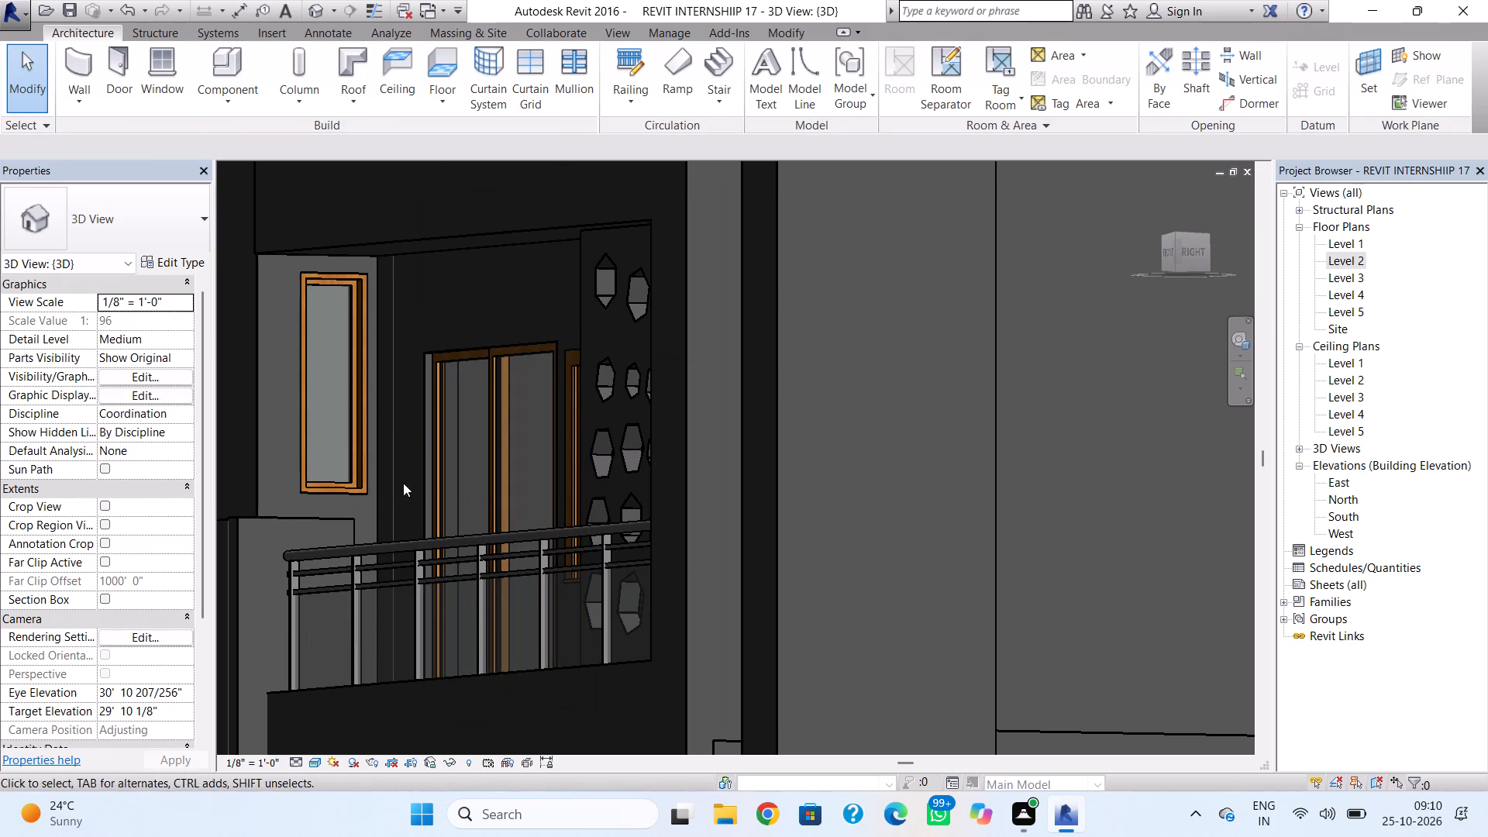
click(364, 487)
key(Left)
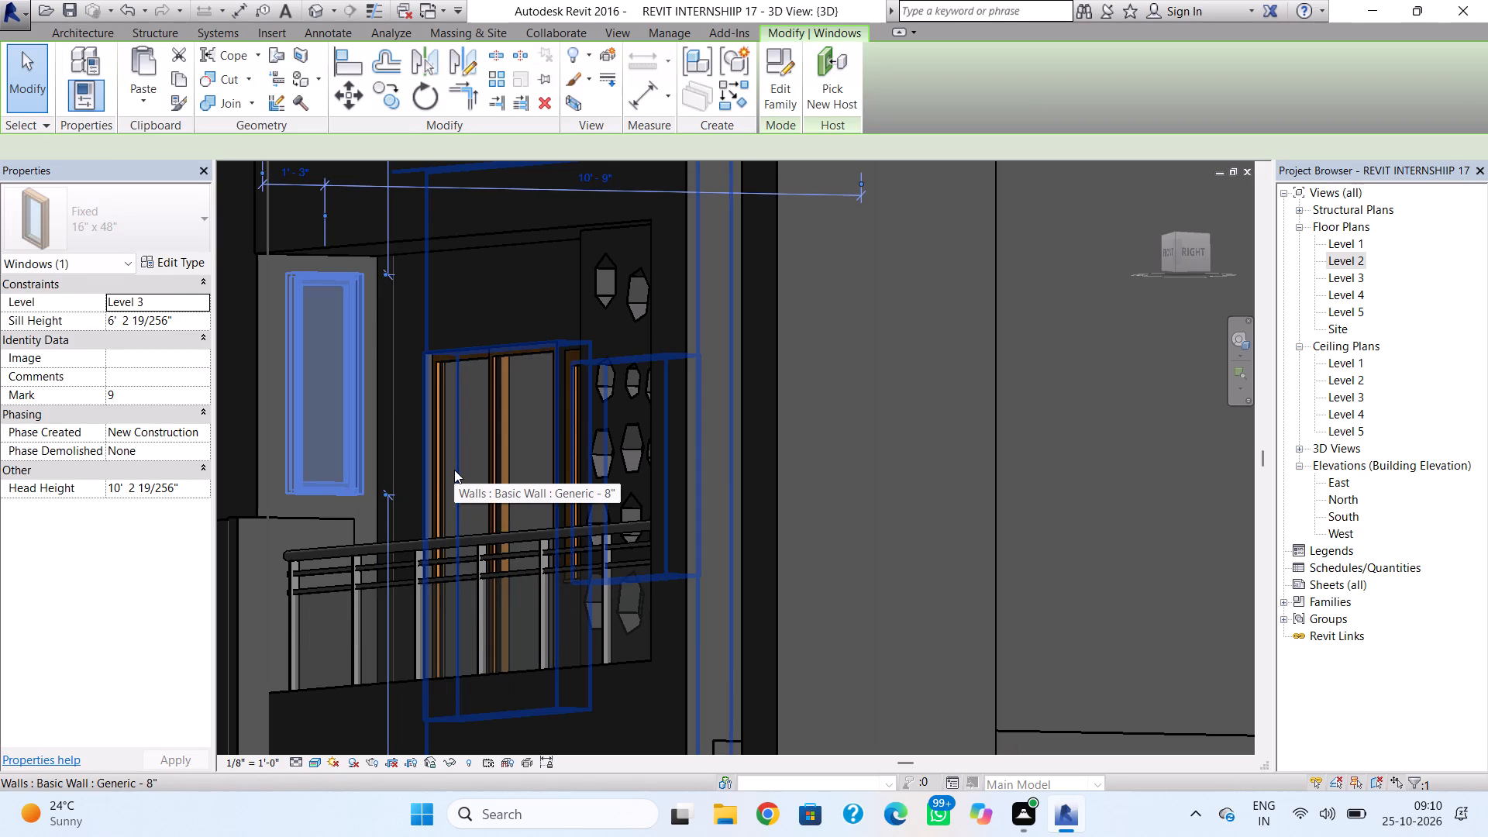
key(Escape)
scroll(454, 477, down, 4)
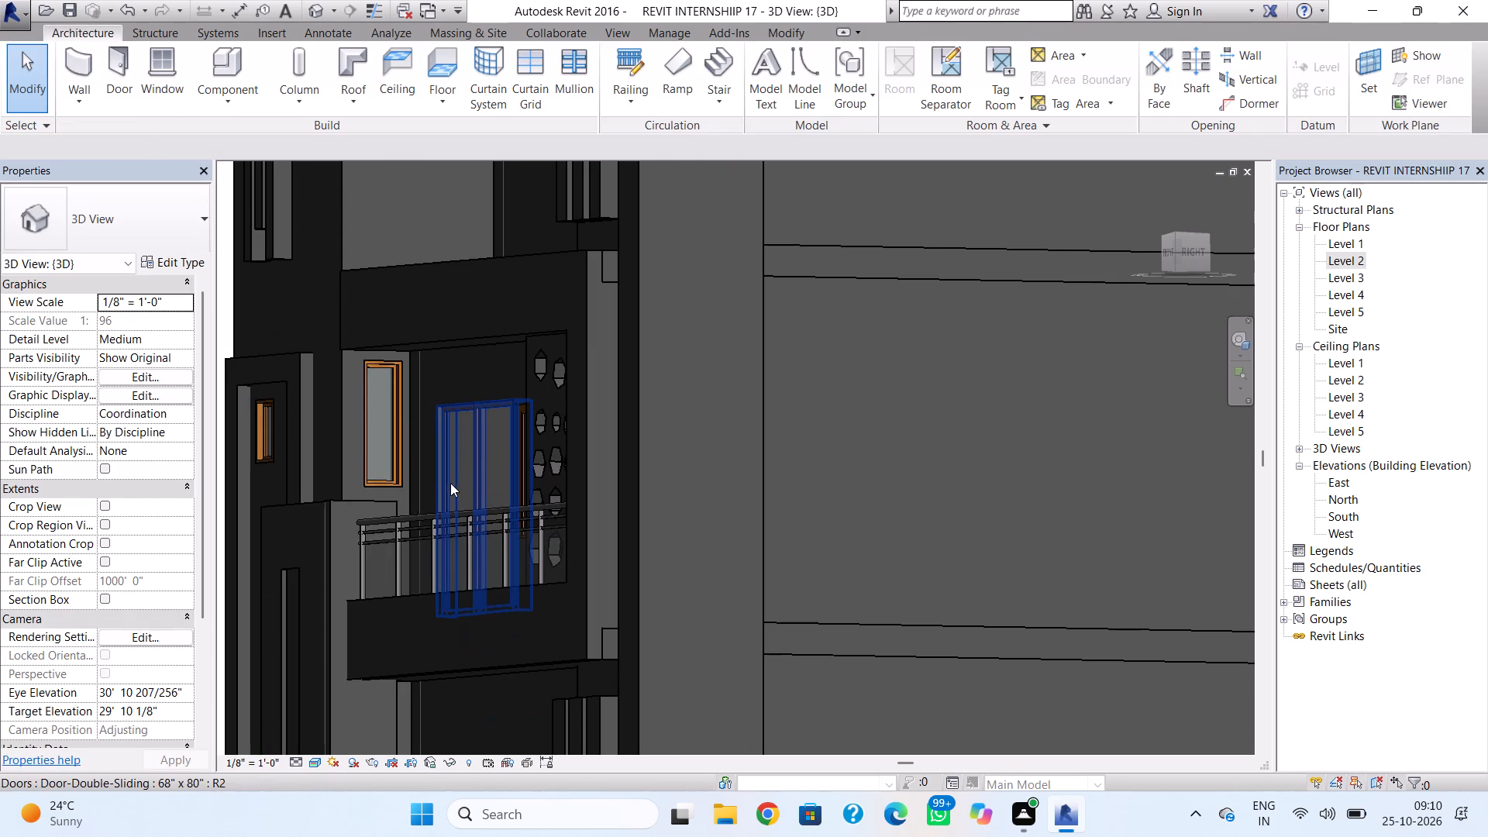
shift+right_drag(404, 502, 476, 537)
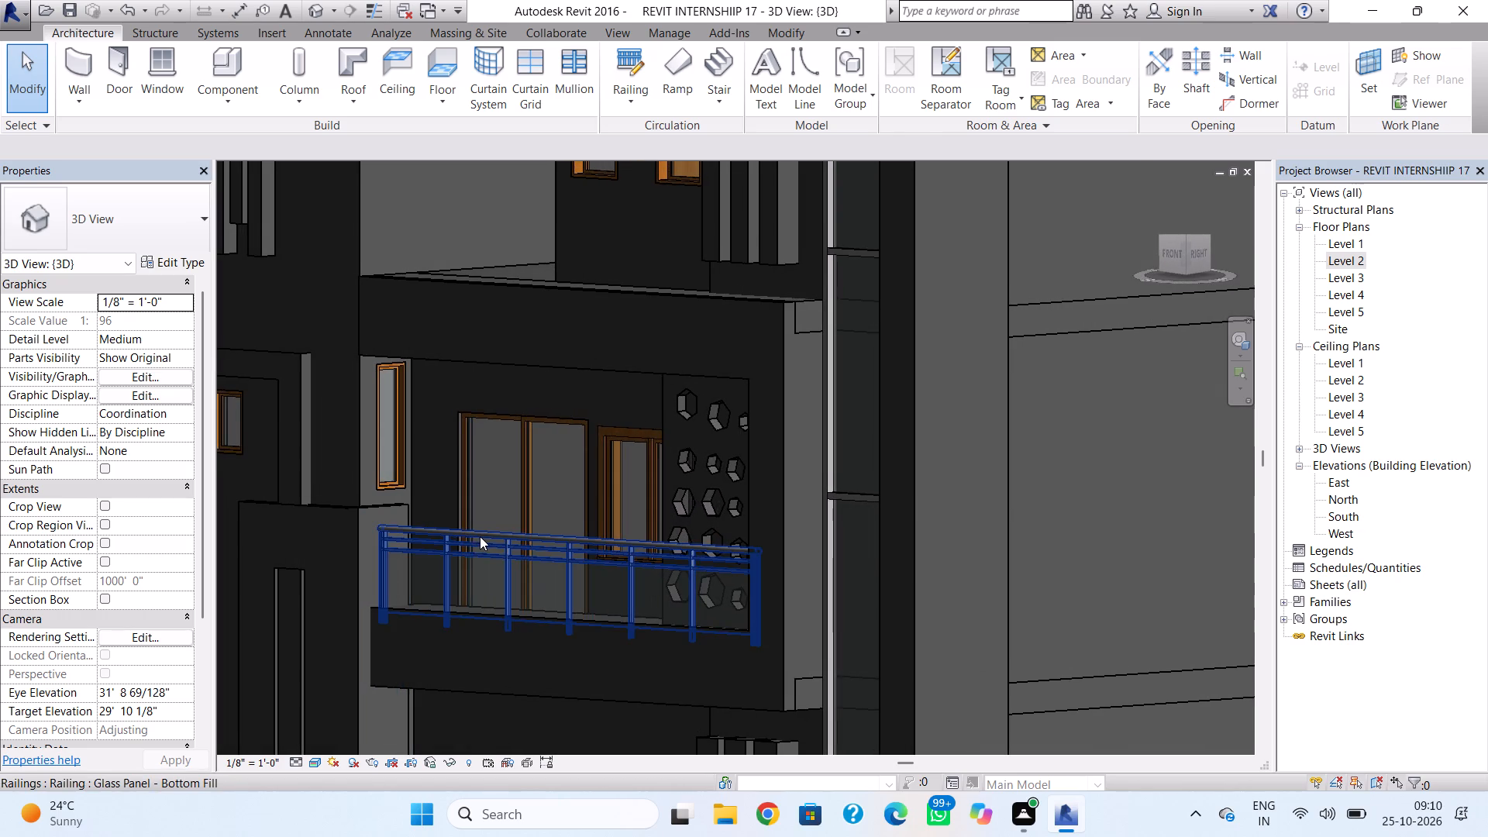
scroll(480, 536, down, 5)
click(431, 511)
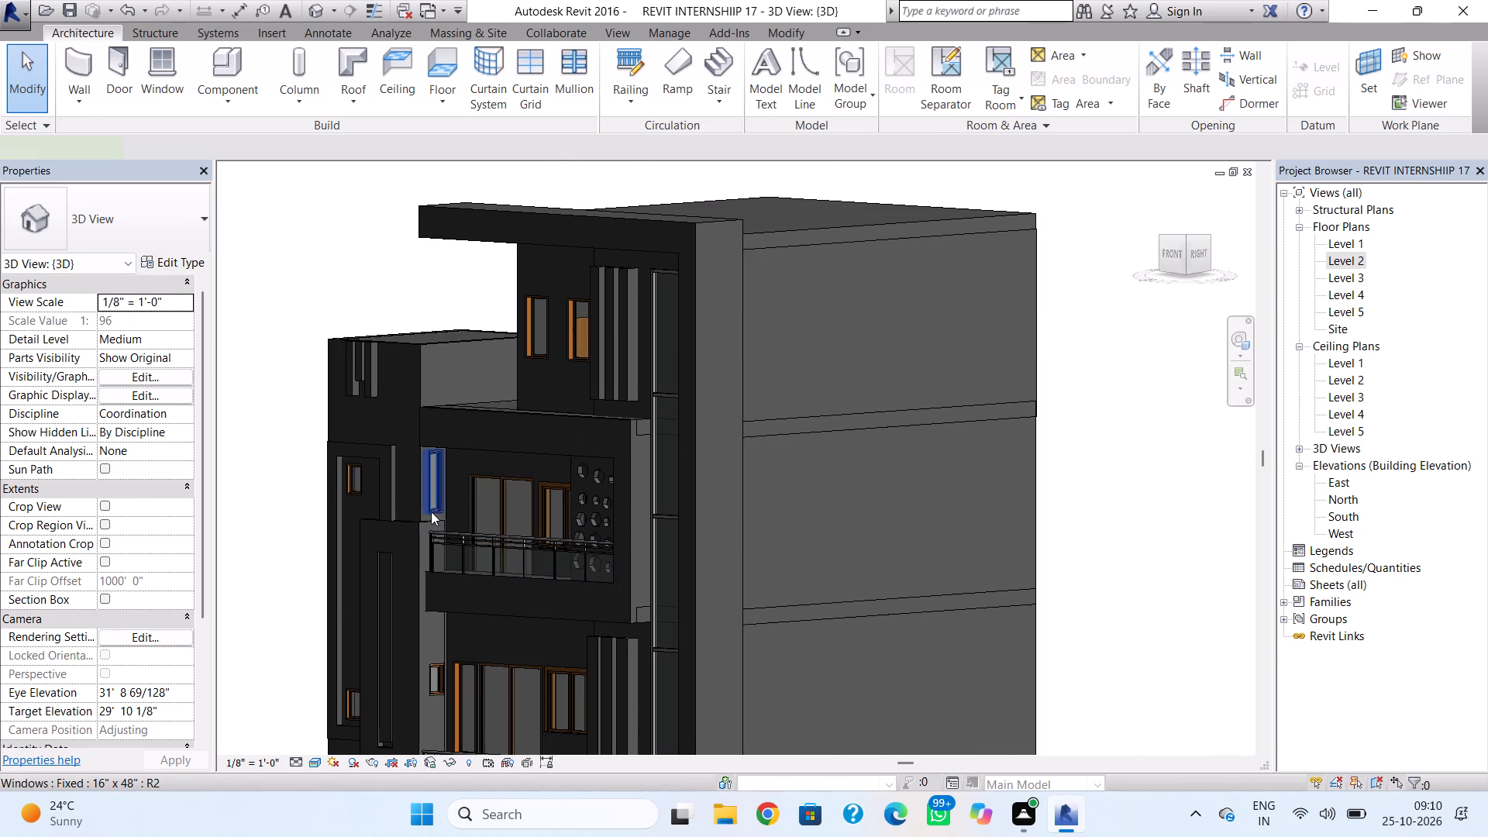
scroll(432, 509, up, 4)
key(Down)
key(Down)
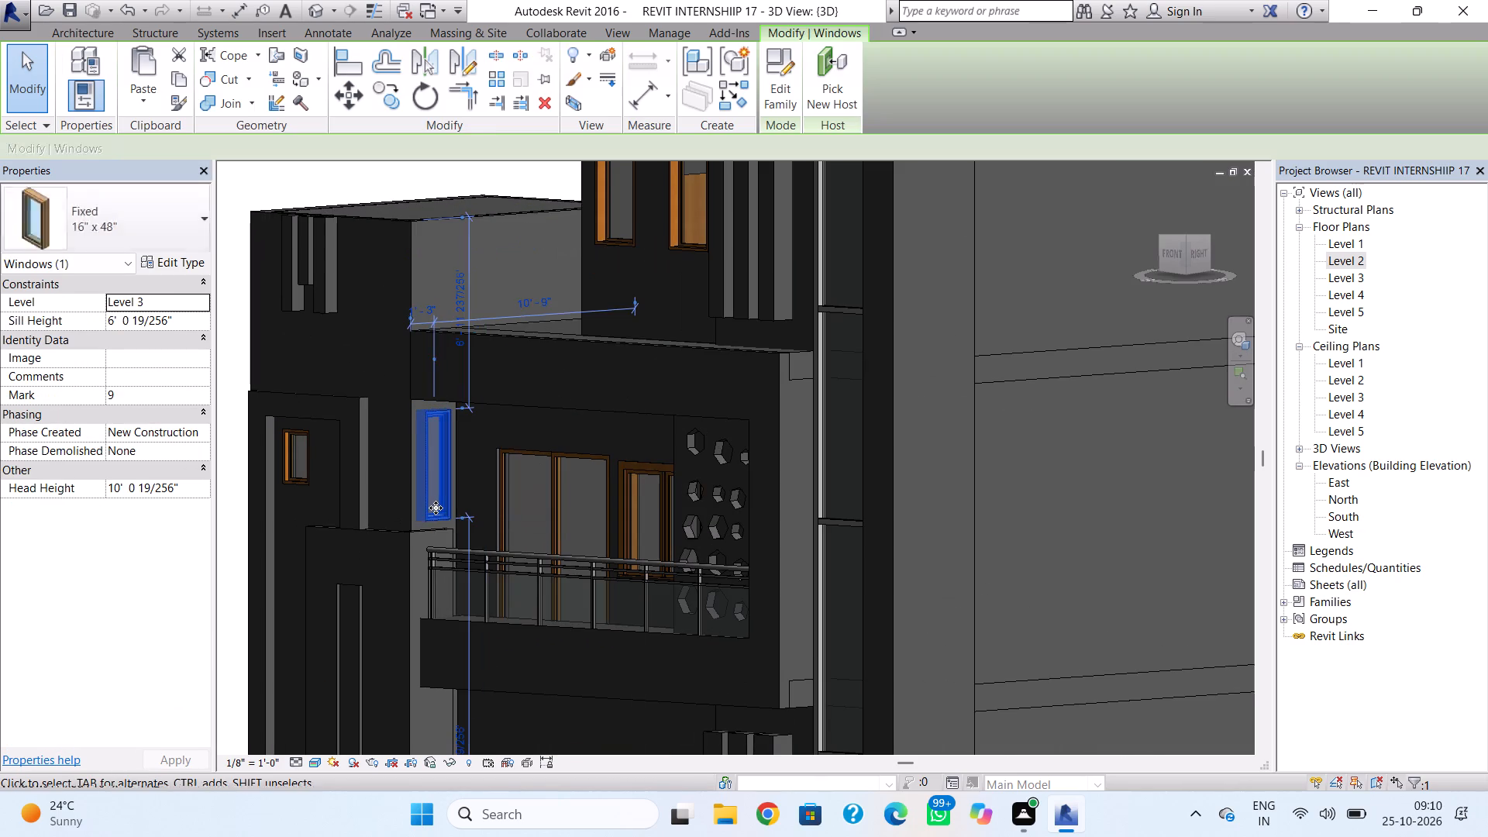
key(Escape)
Delete the Fixed 16" x 24" window from the side wall of the Level 2 balcony.
scroll(440, 511, down, 3)
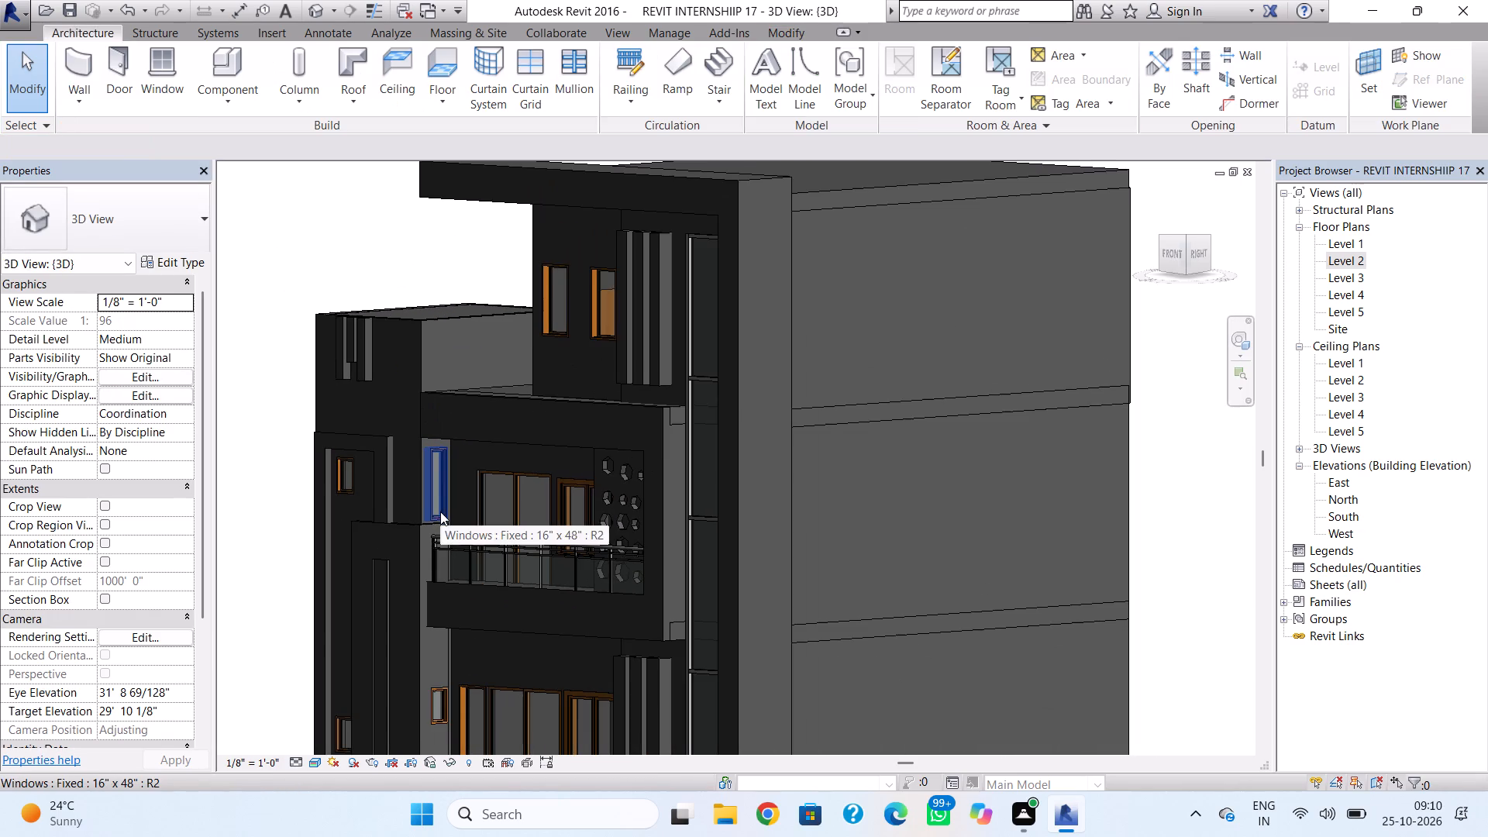
shift+right_drag(449, 529, 475, 550)
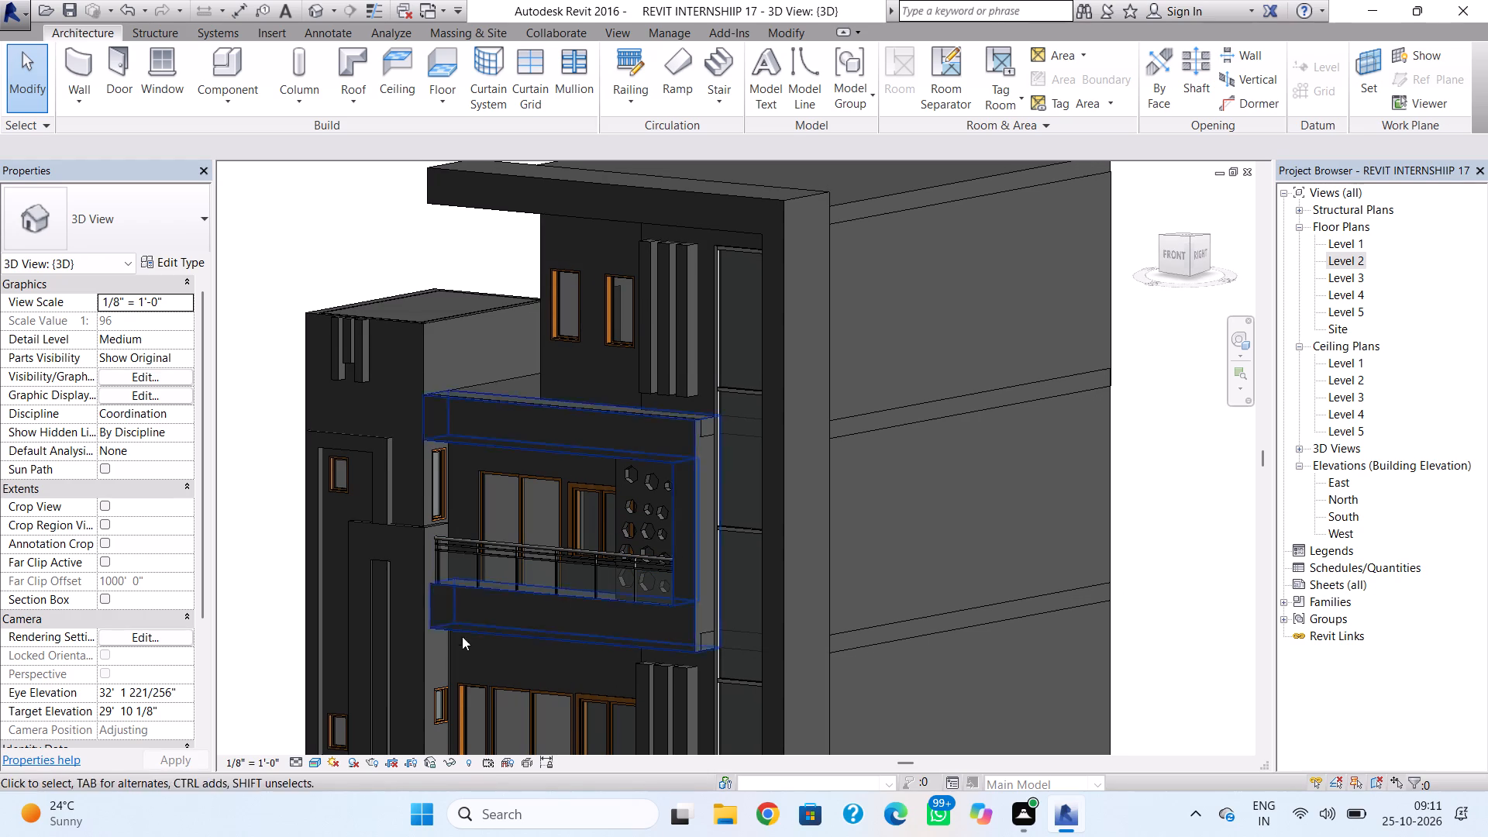
click(447, 678)
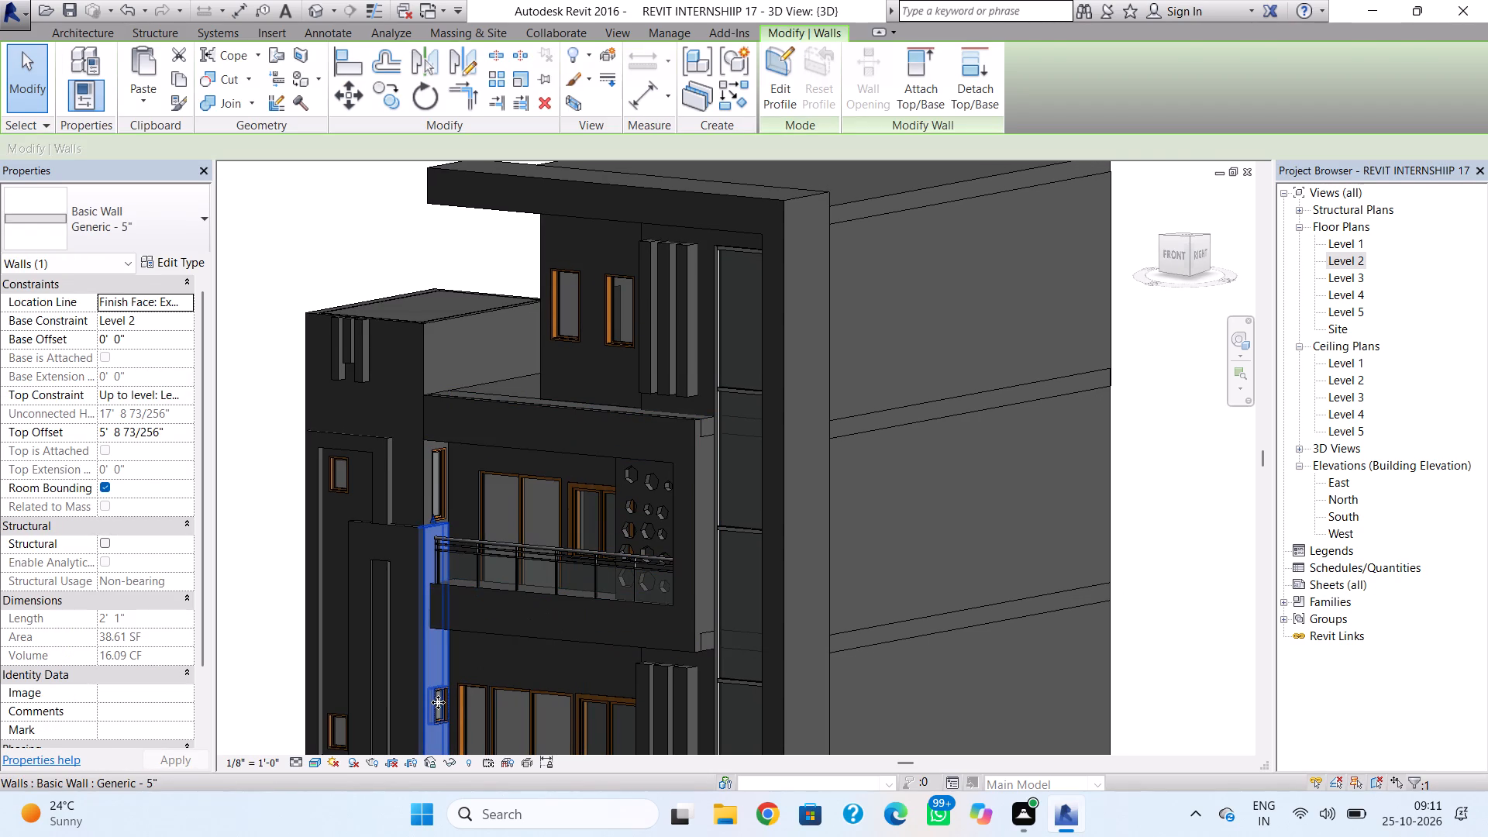
key(Escape)
click(438, 707)
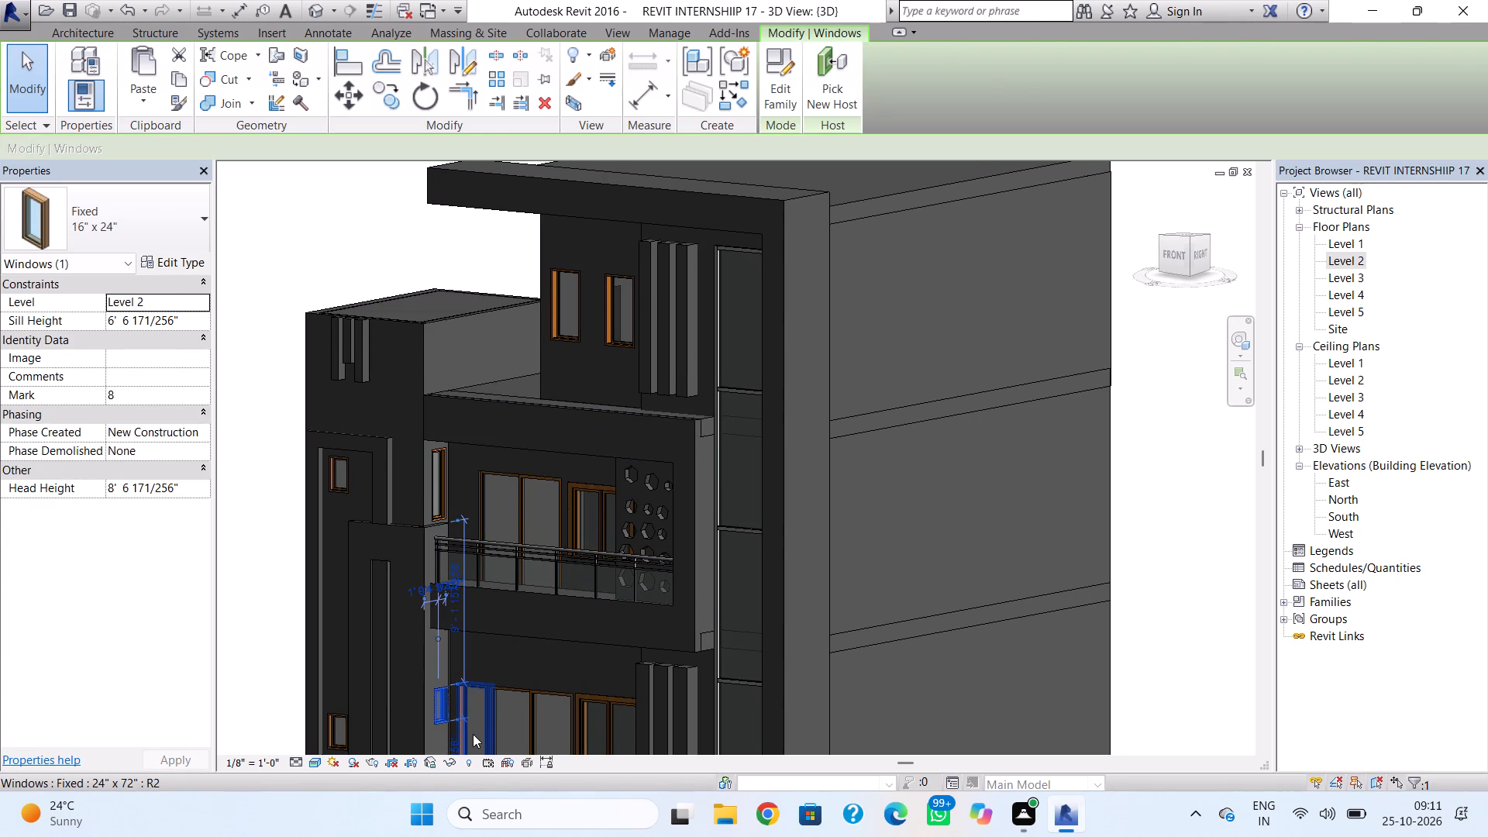
key(Delete)
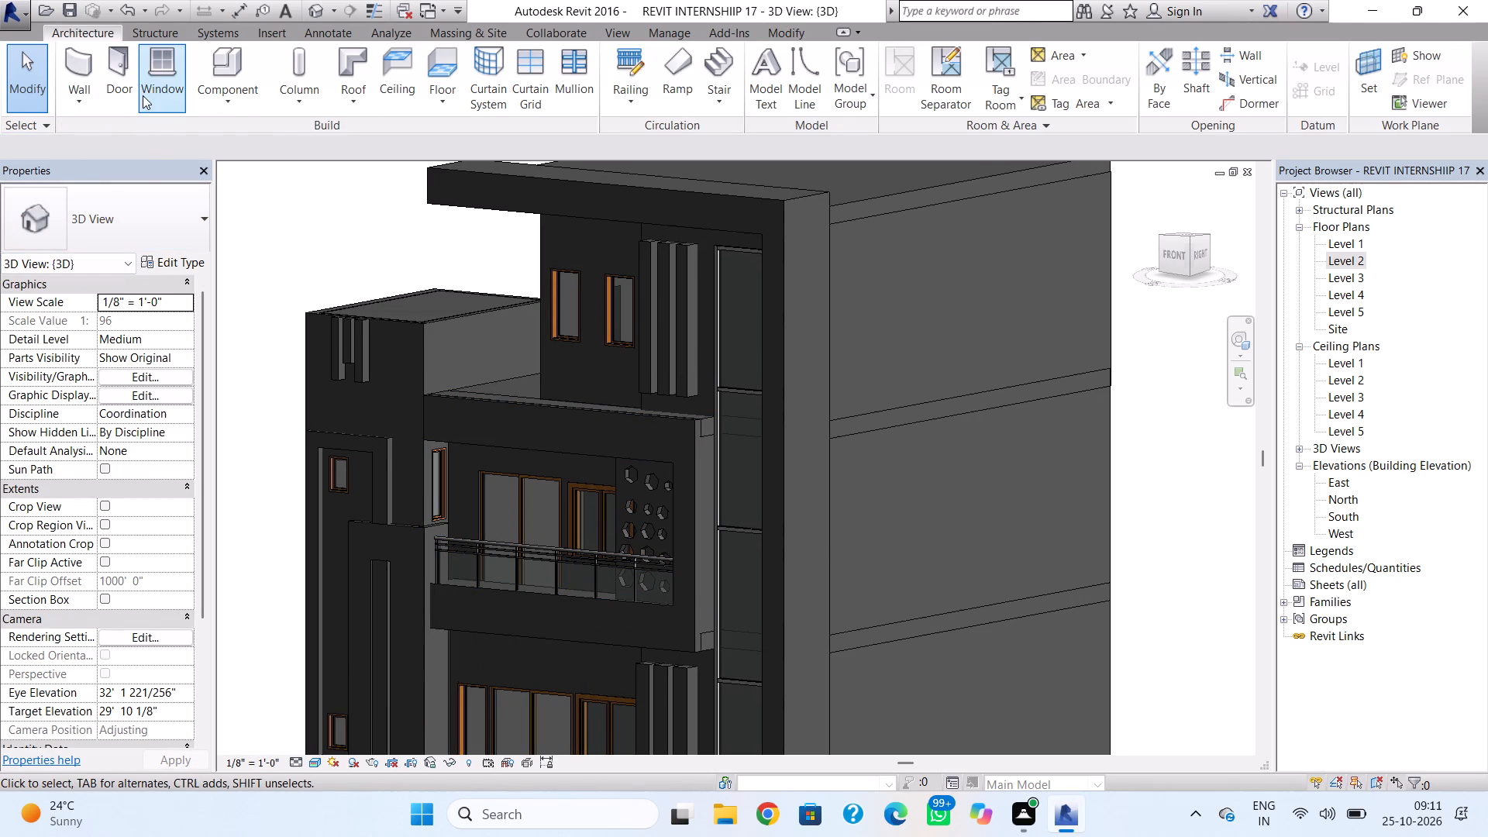
Place a Fixed 16" x 48" window in the Level 2 balcony's side wall, beneath the upper balcony's matching side window.
click(162, 74)
click(120, 217)
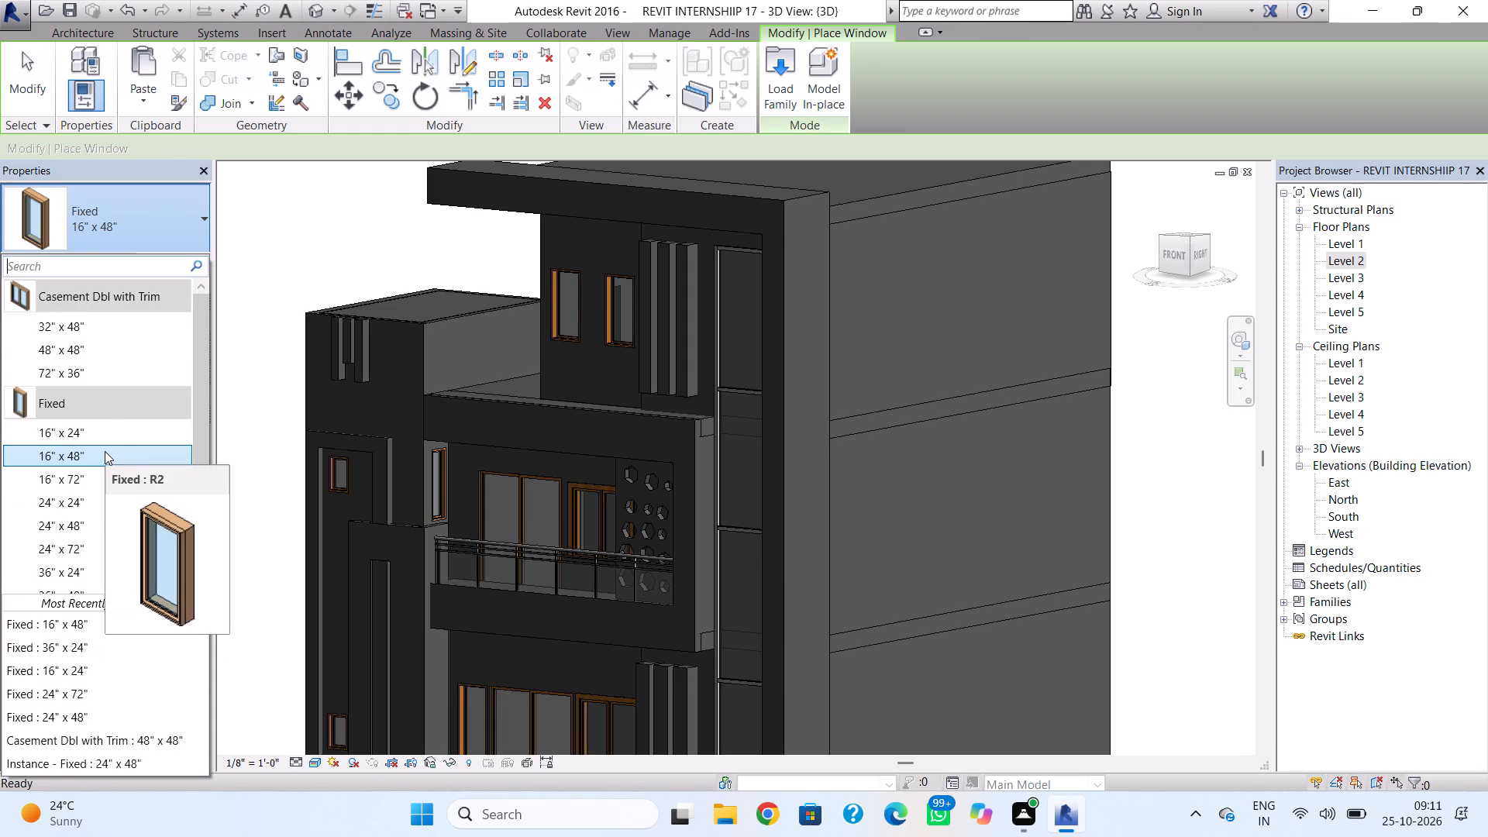
click(105, 451)
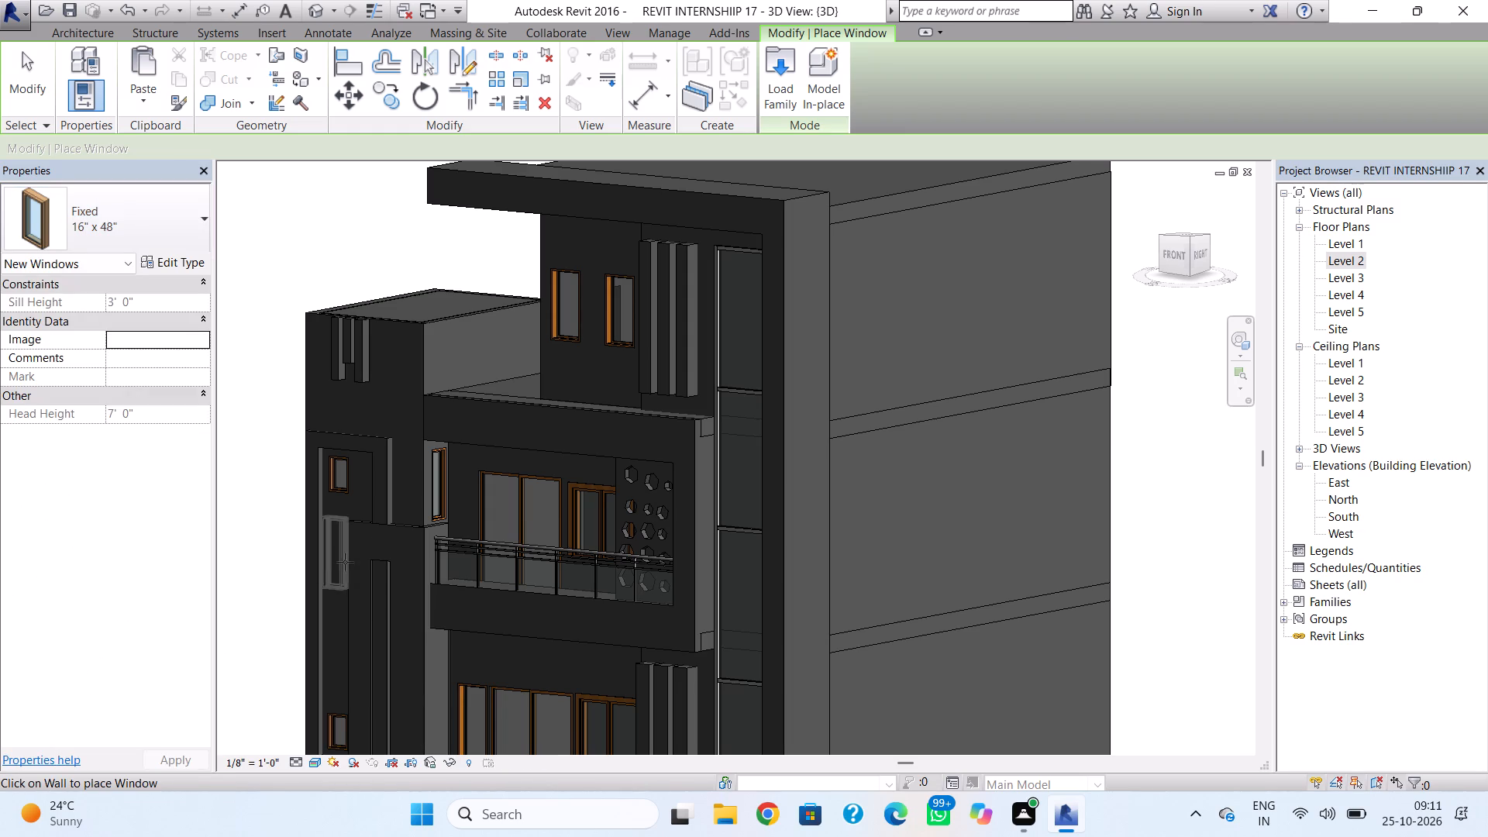
scroll(367, 691, up, 1)
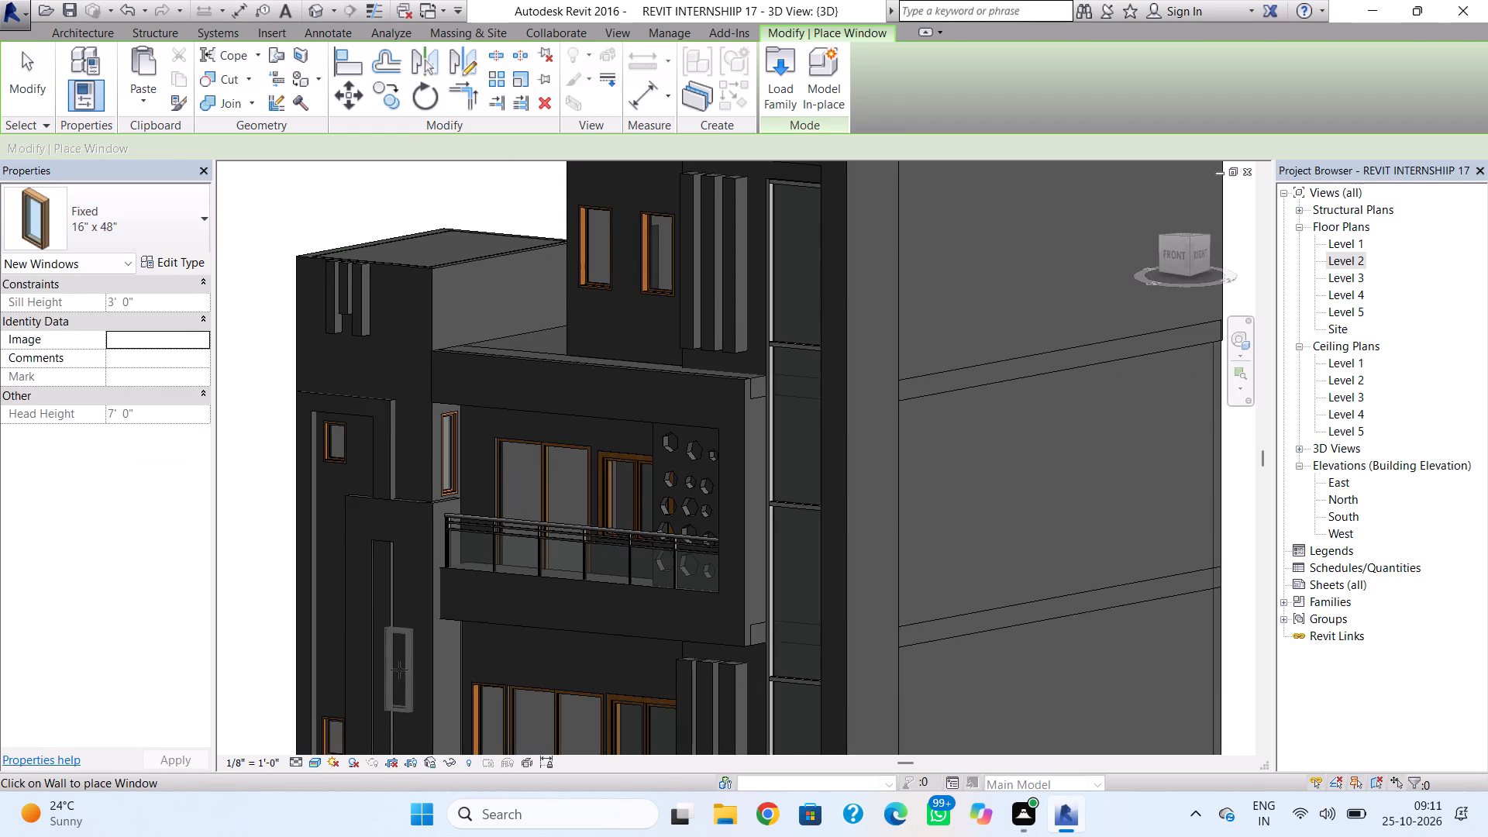
shift+right_drag(398, 670, 297, 556)
scroll(403, 617, up, 3)
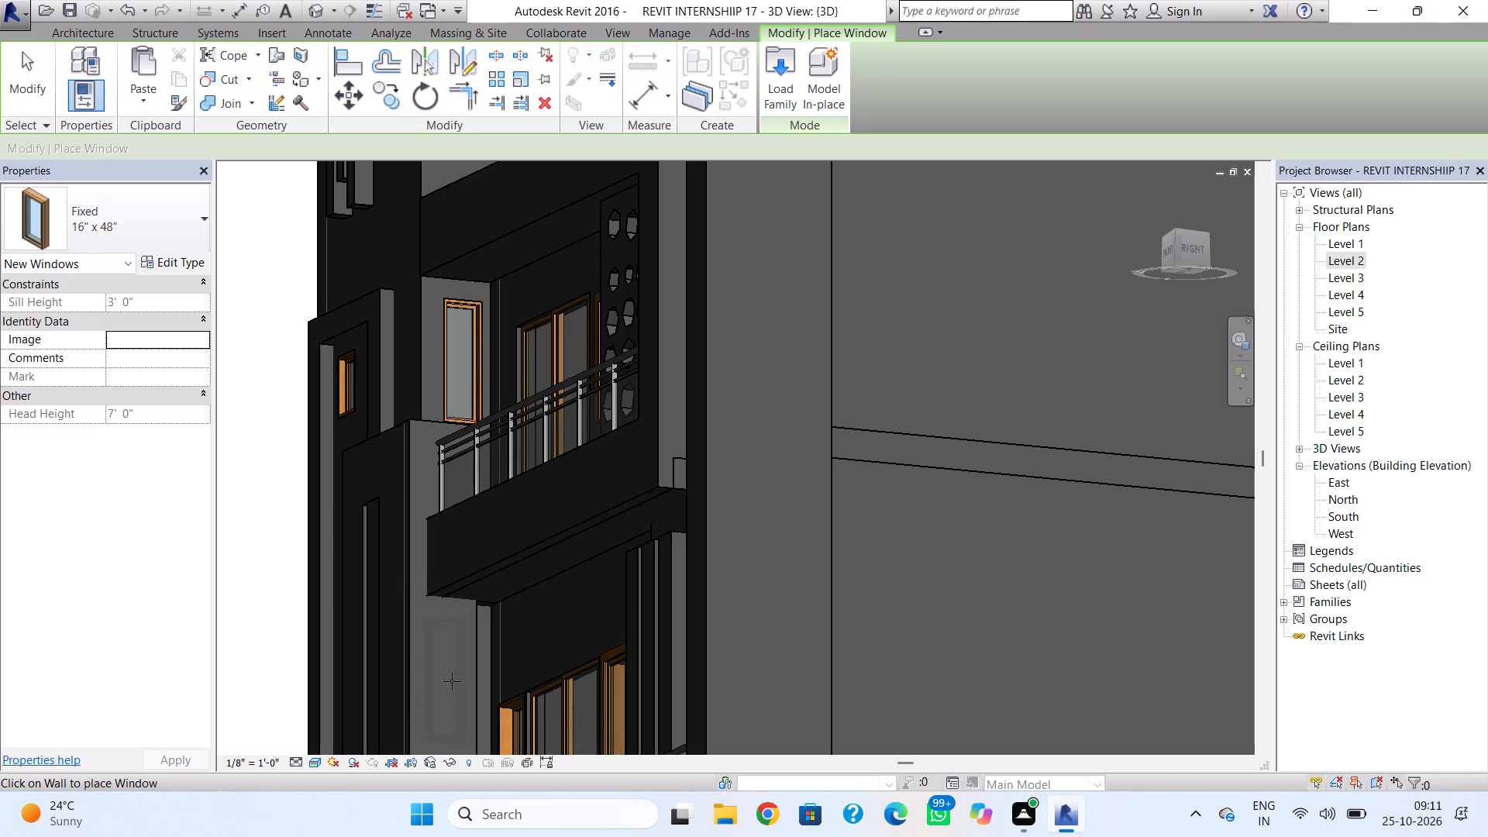
scroll(450, 678, up, 3)
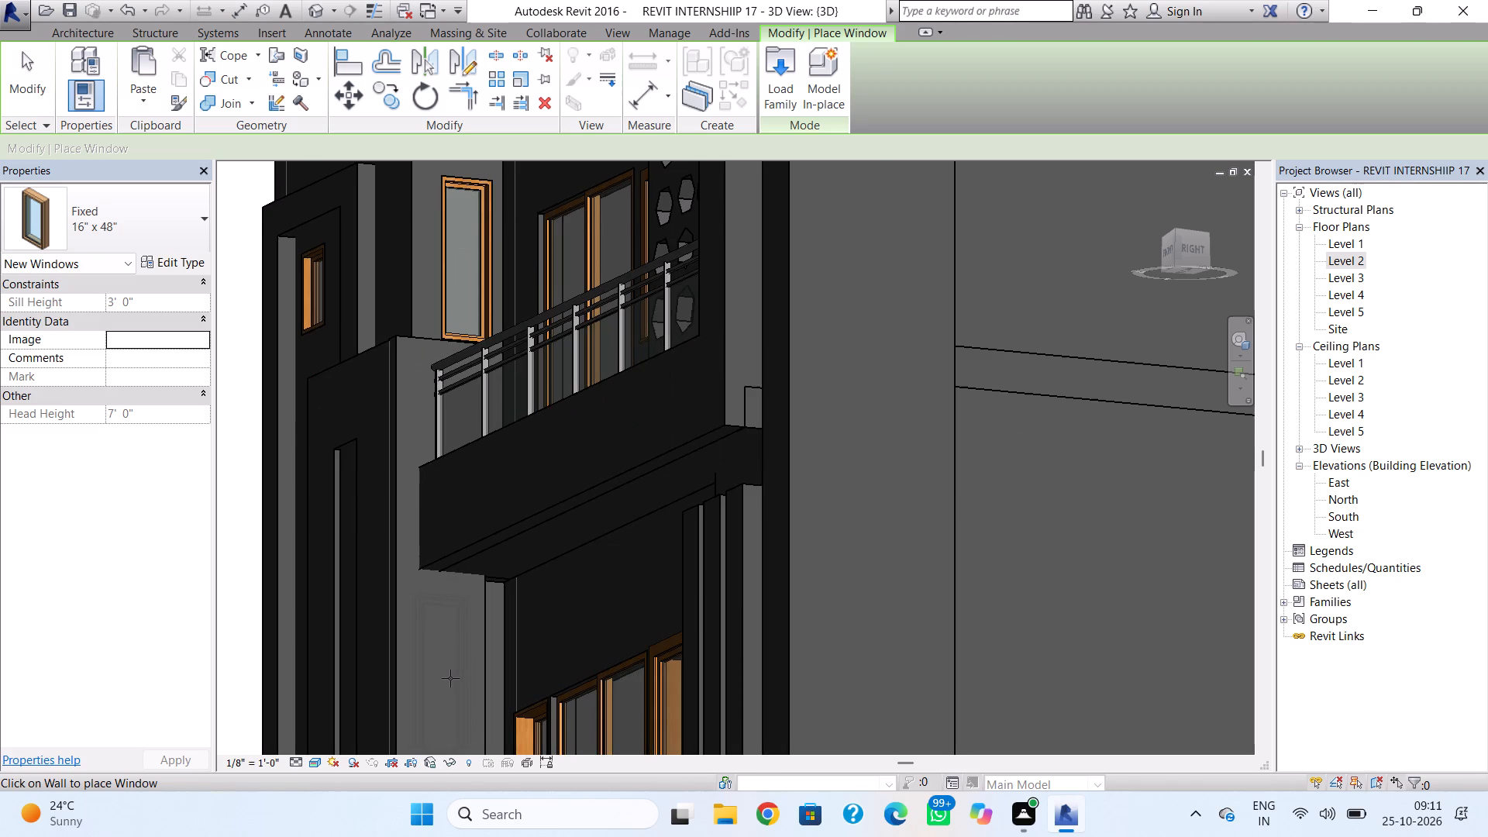
click(450, 677)
key(Escape)
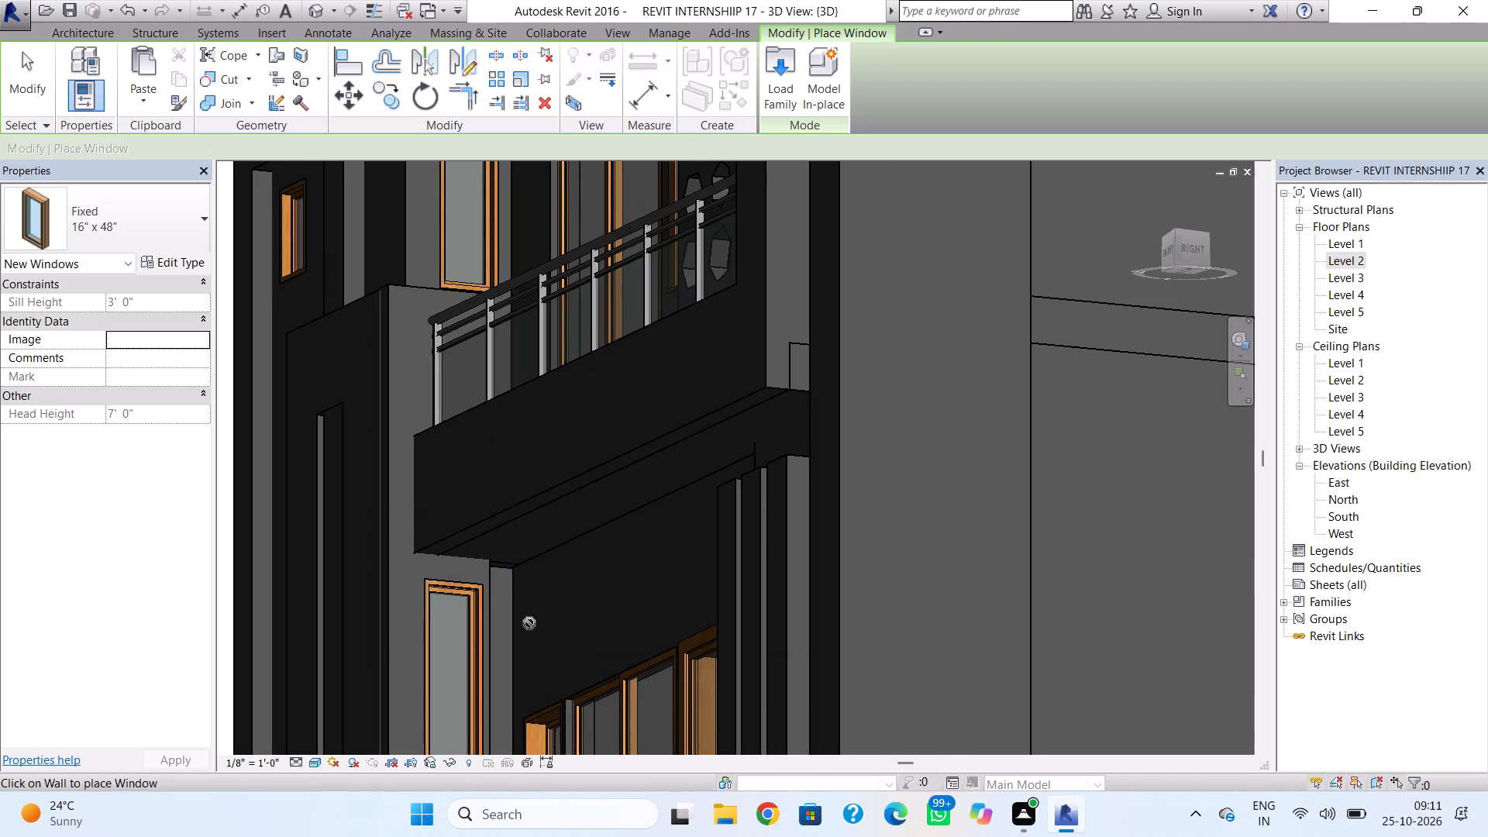
scroll(529, 623, down, 5)
shift+right_drag(536, 636, 582, 663)
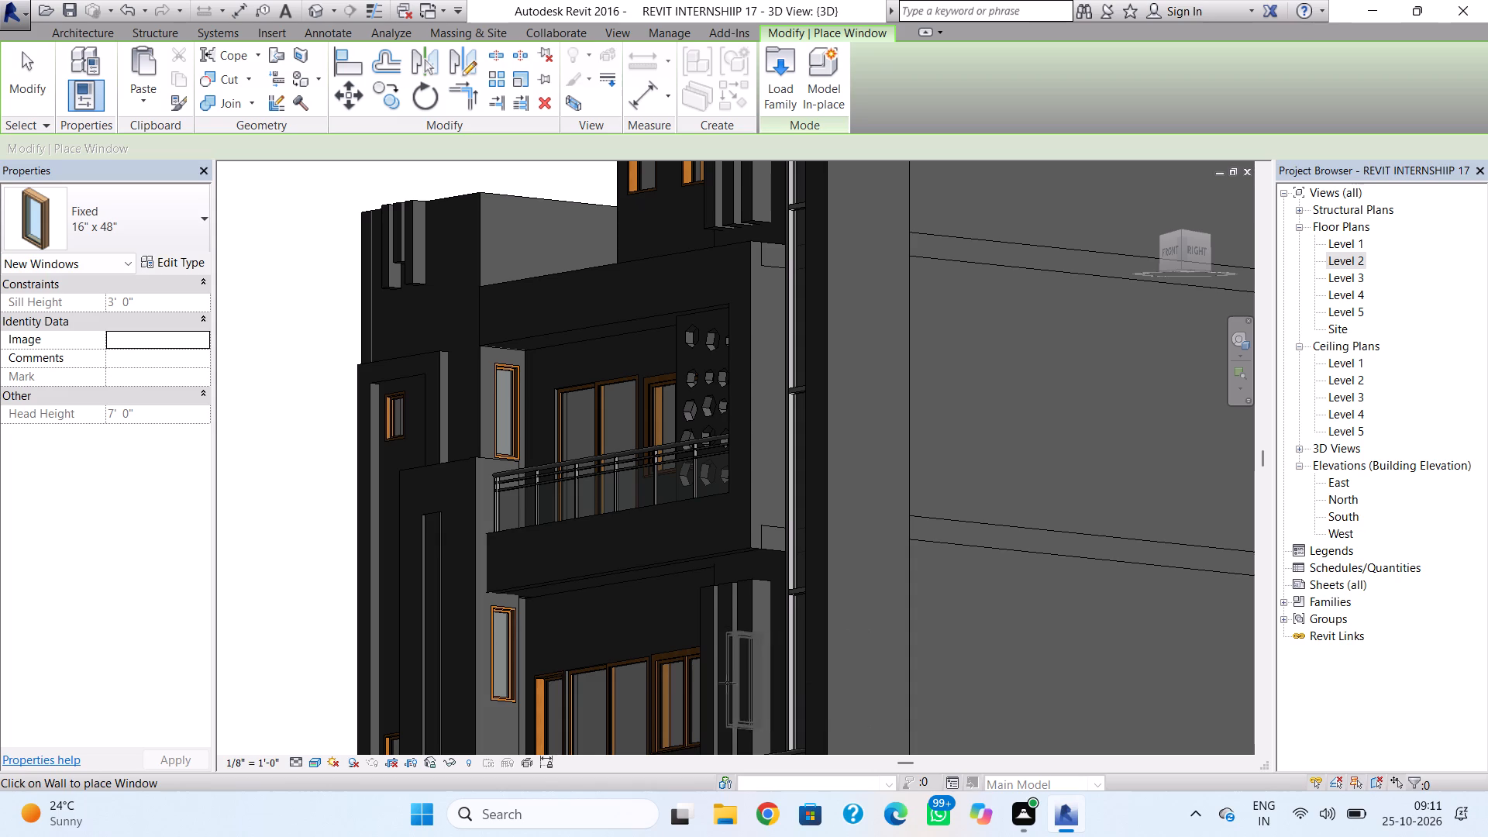
key(Escape)
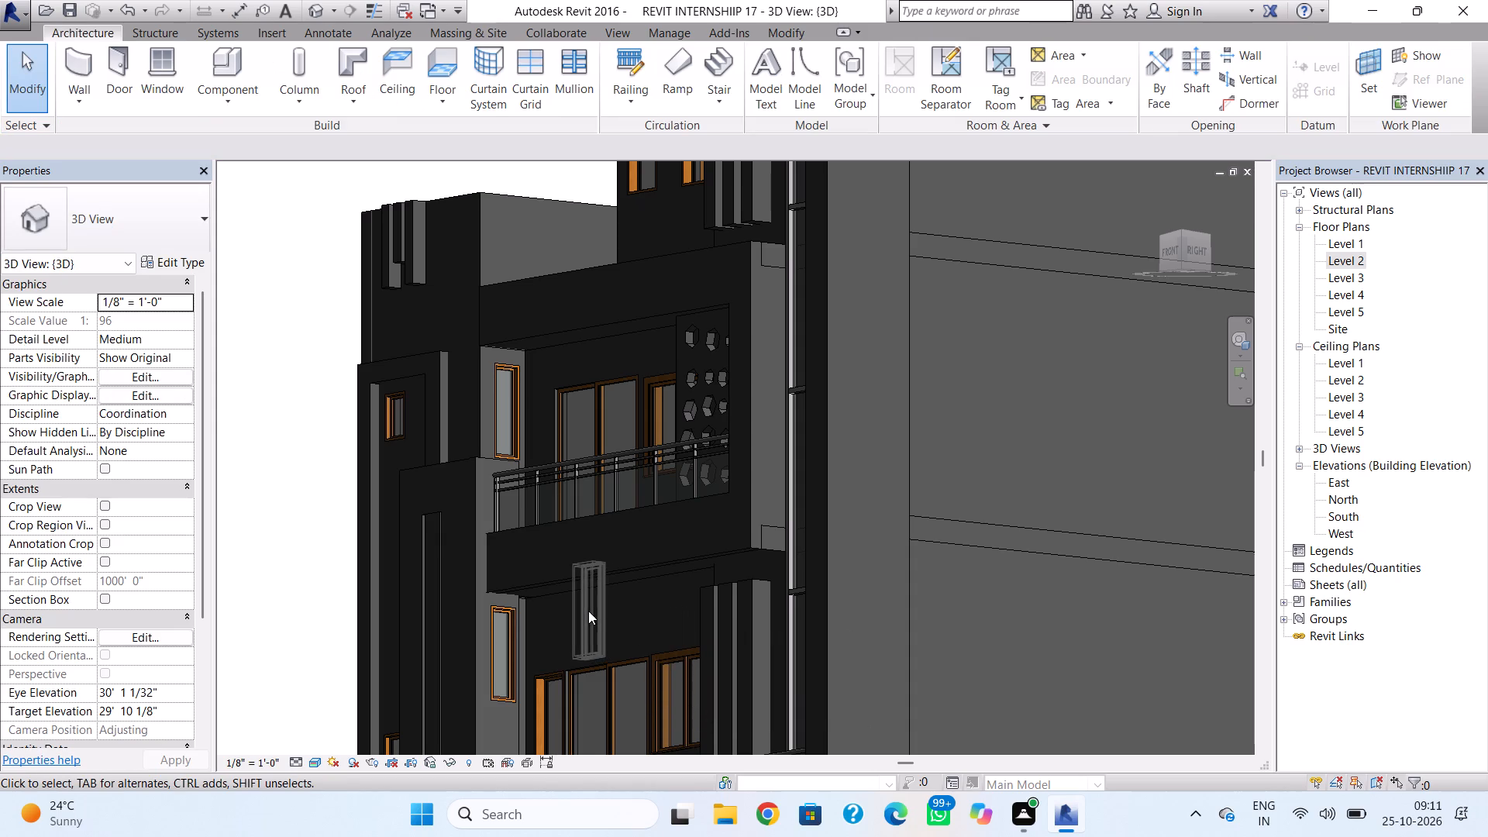
shift+right_drag(588, 610, 643, 715)
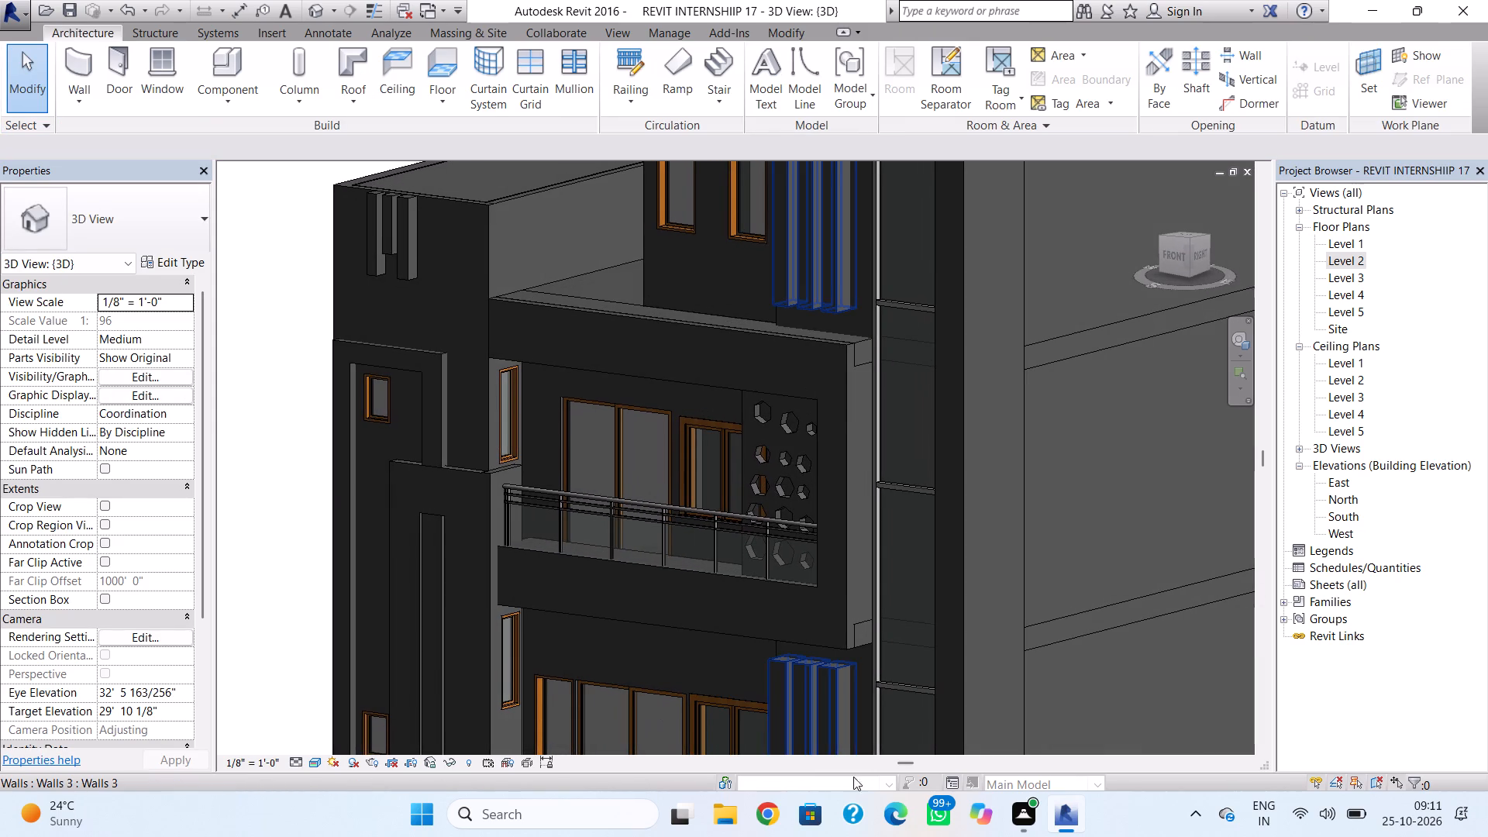
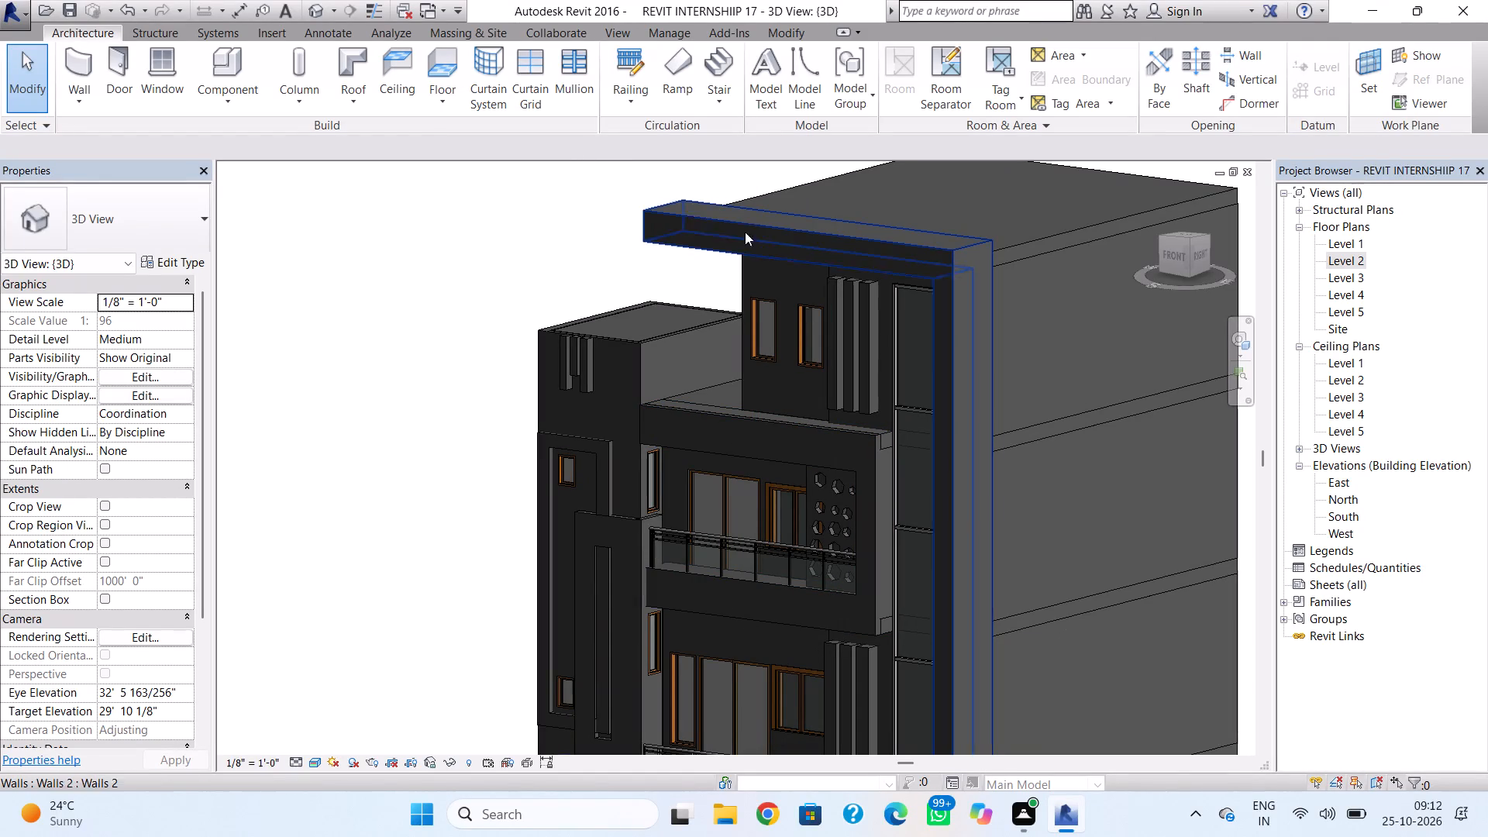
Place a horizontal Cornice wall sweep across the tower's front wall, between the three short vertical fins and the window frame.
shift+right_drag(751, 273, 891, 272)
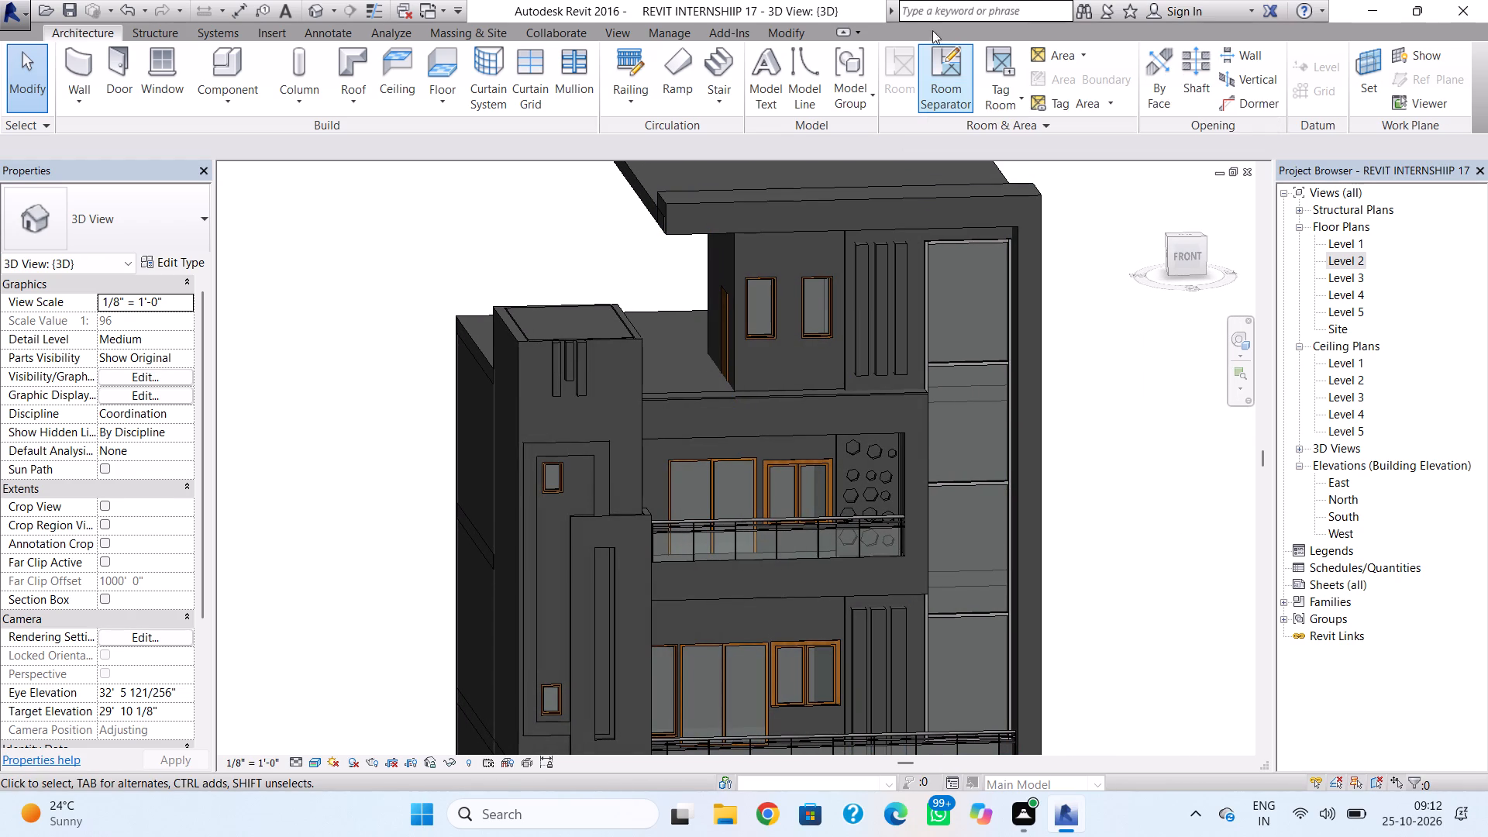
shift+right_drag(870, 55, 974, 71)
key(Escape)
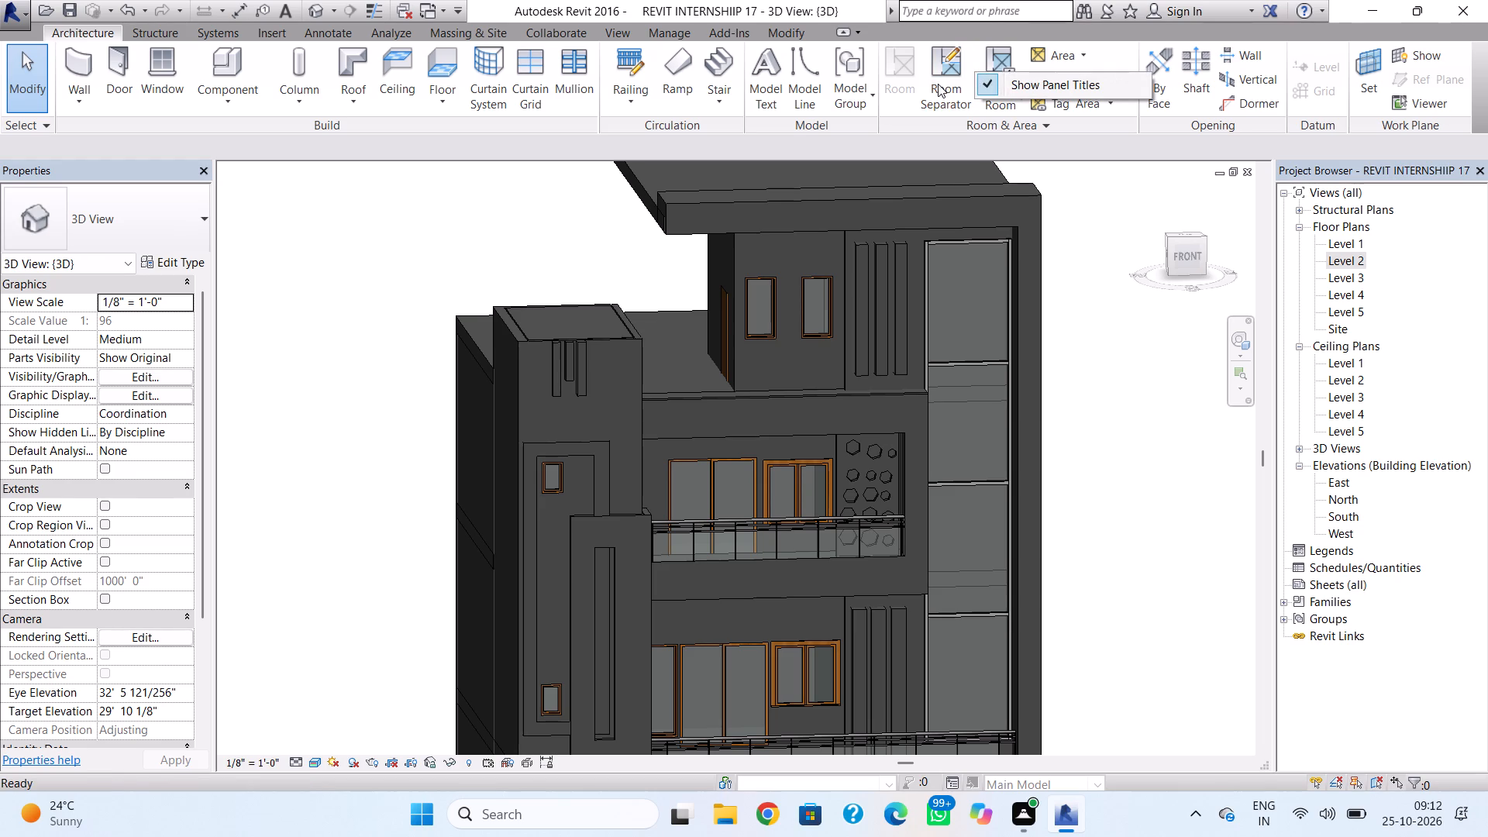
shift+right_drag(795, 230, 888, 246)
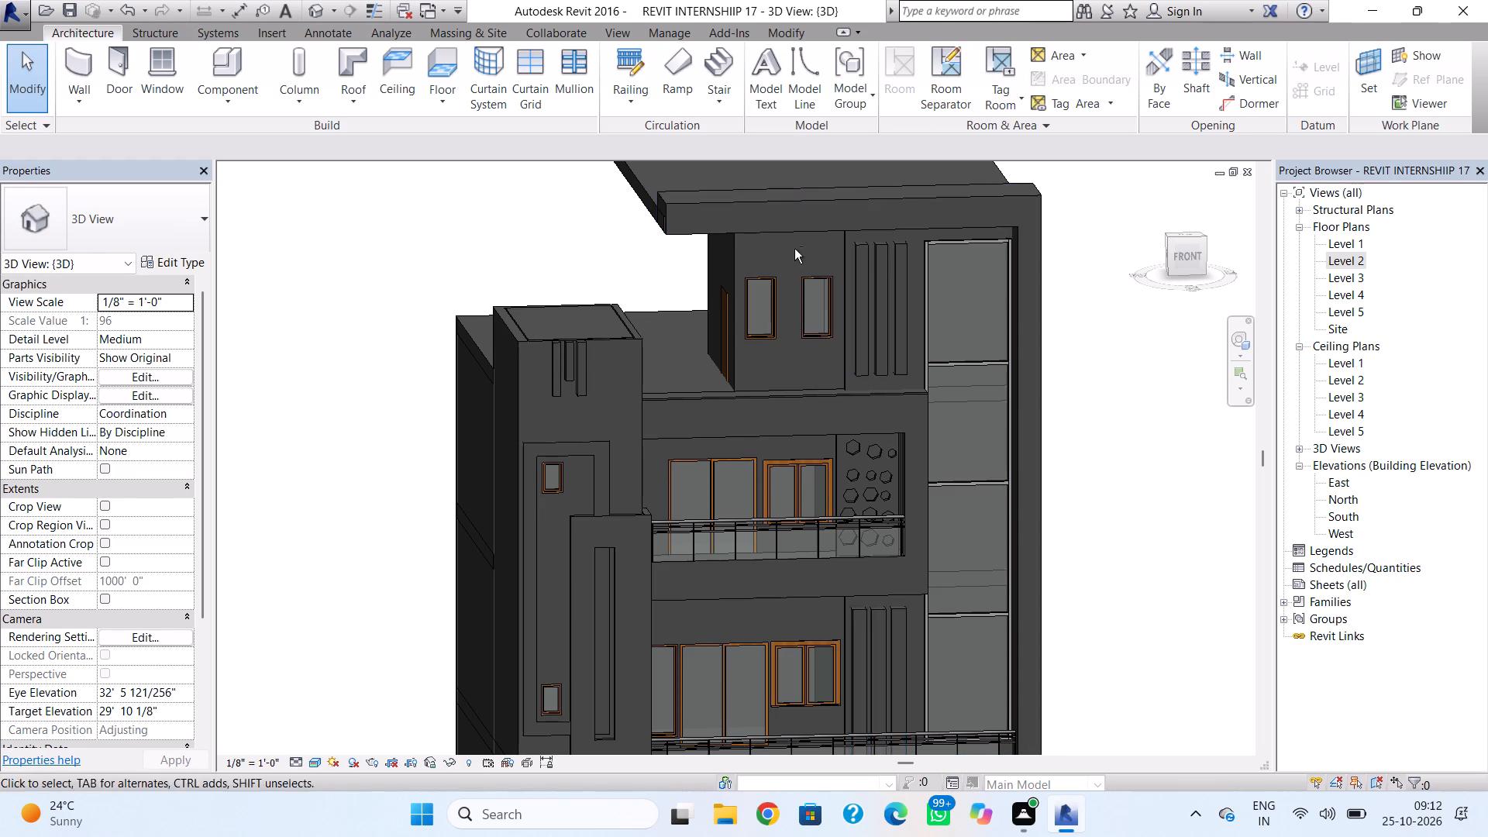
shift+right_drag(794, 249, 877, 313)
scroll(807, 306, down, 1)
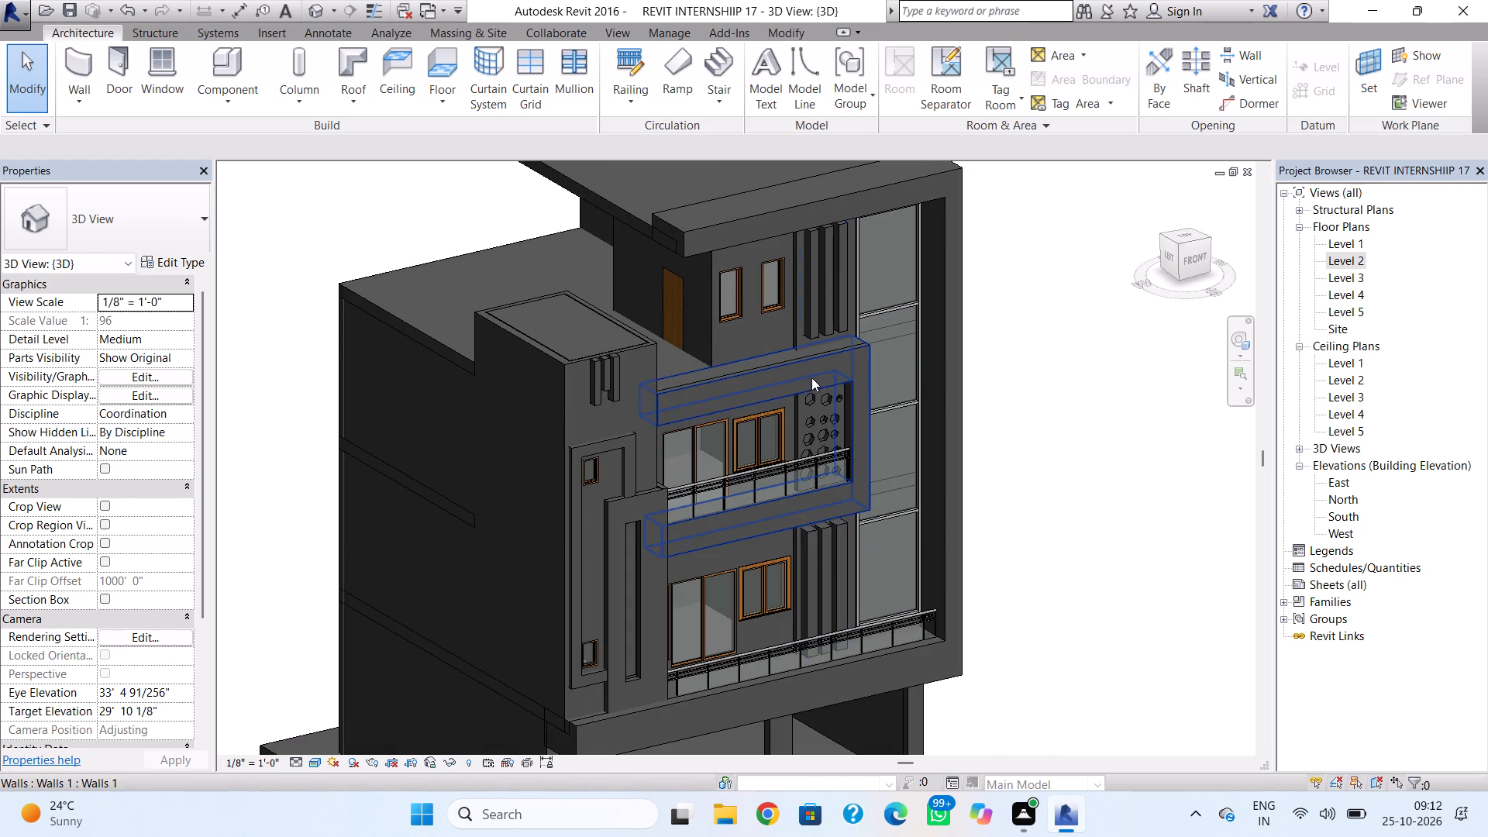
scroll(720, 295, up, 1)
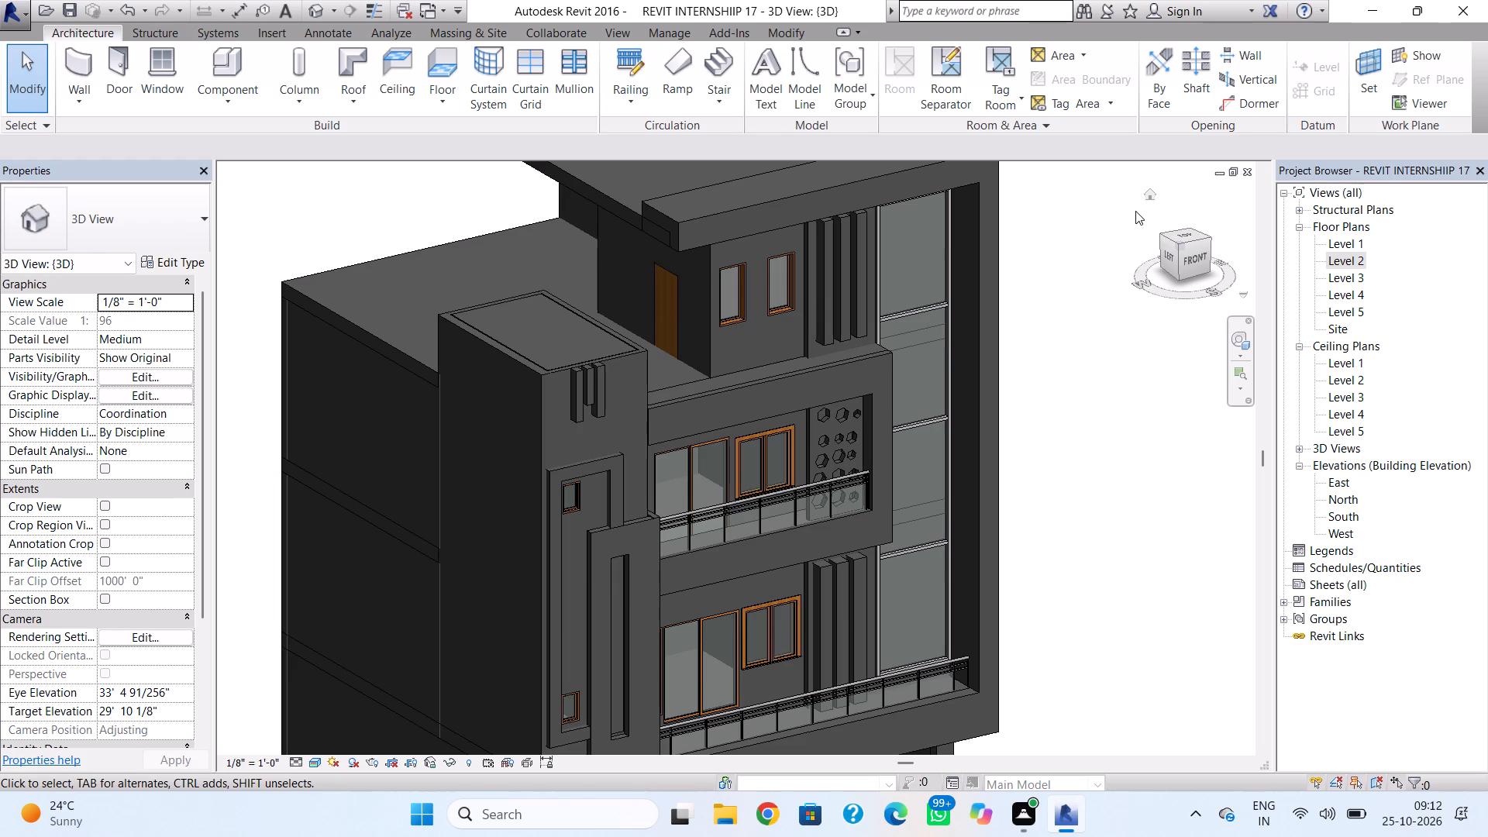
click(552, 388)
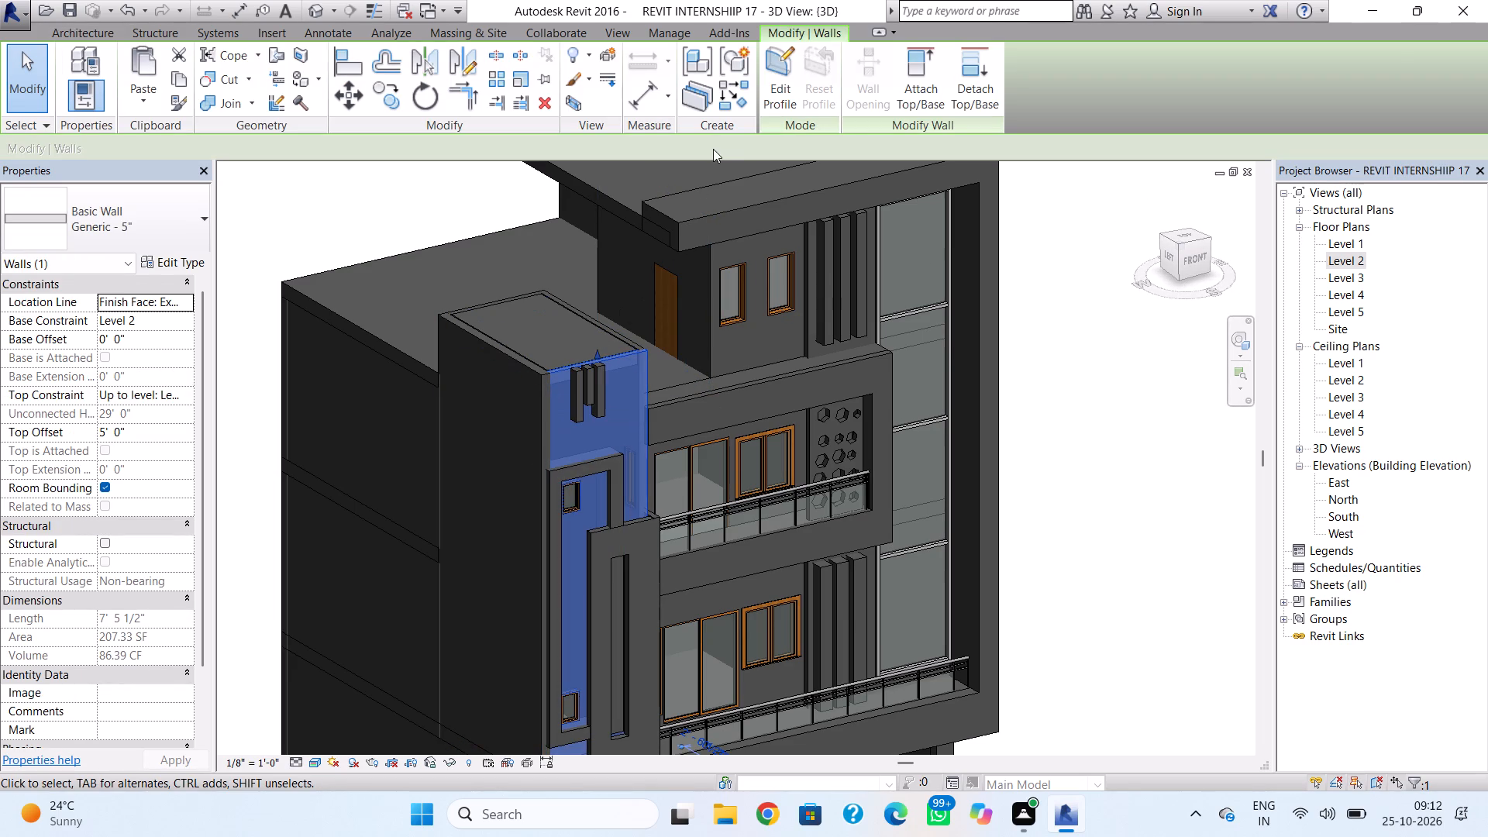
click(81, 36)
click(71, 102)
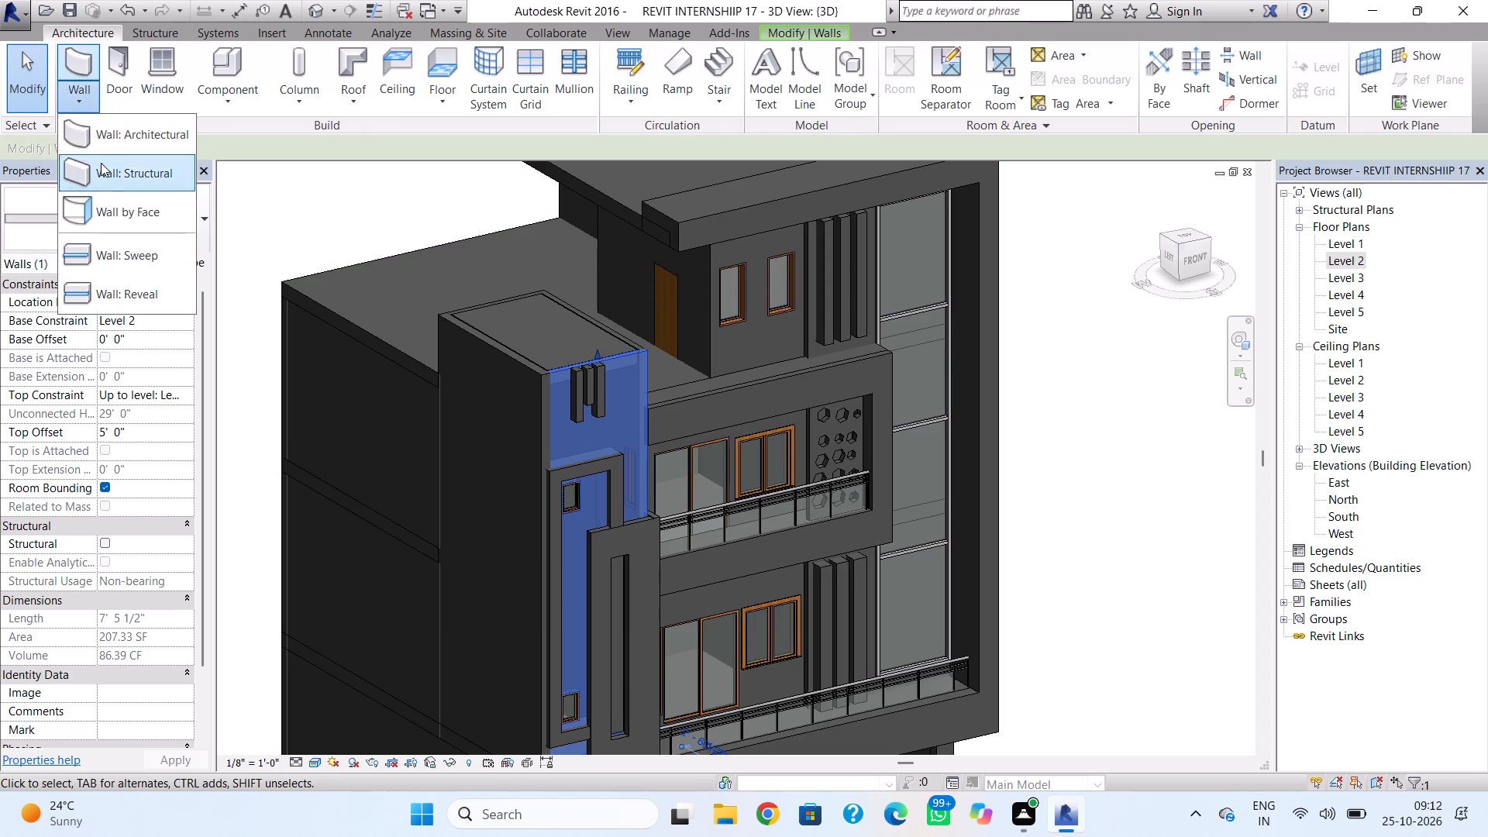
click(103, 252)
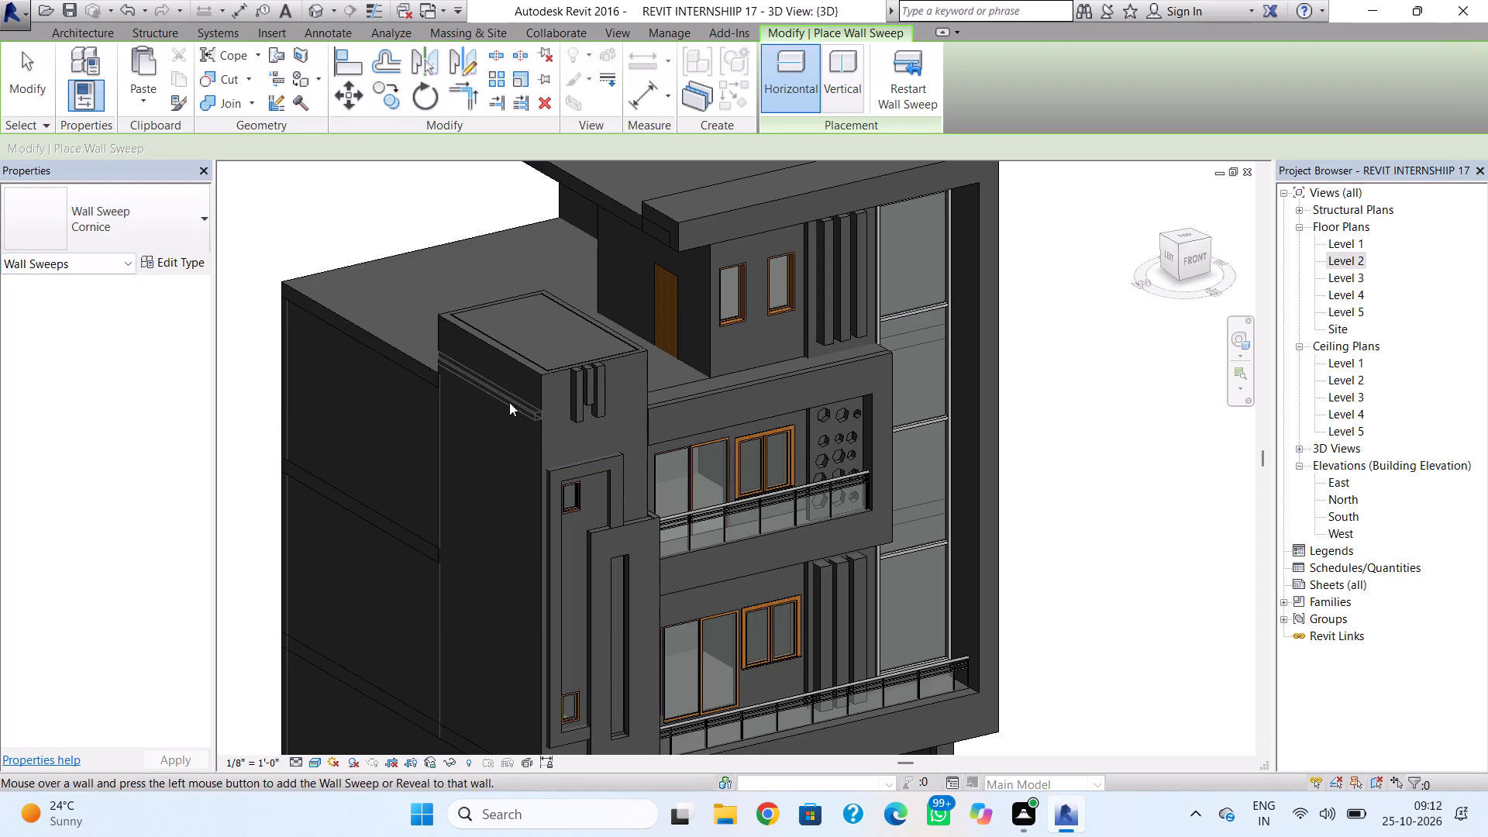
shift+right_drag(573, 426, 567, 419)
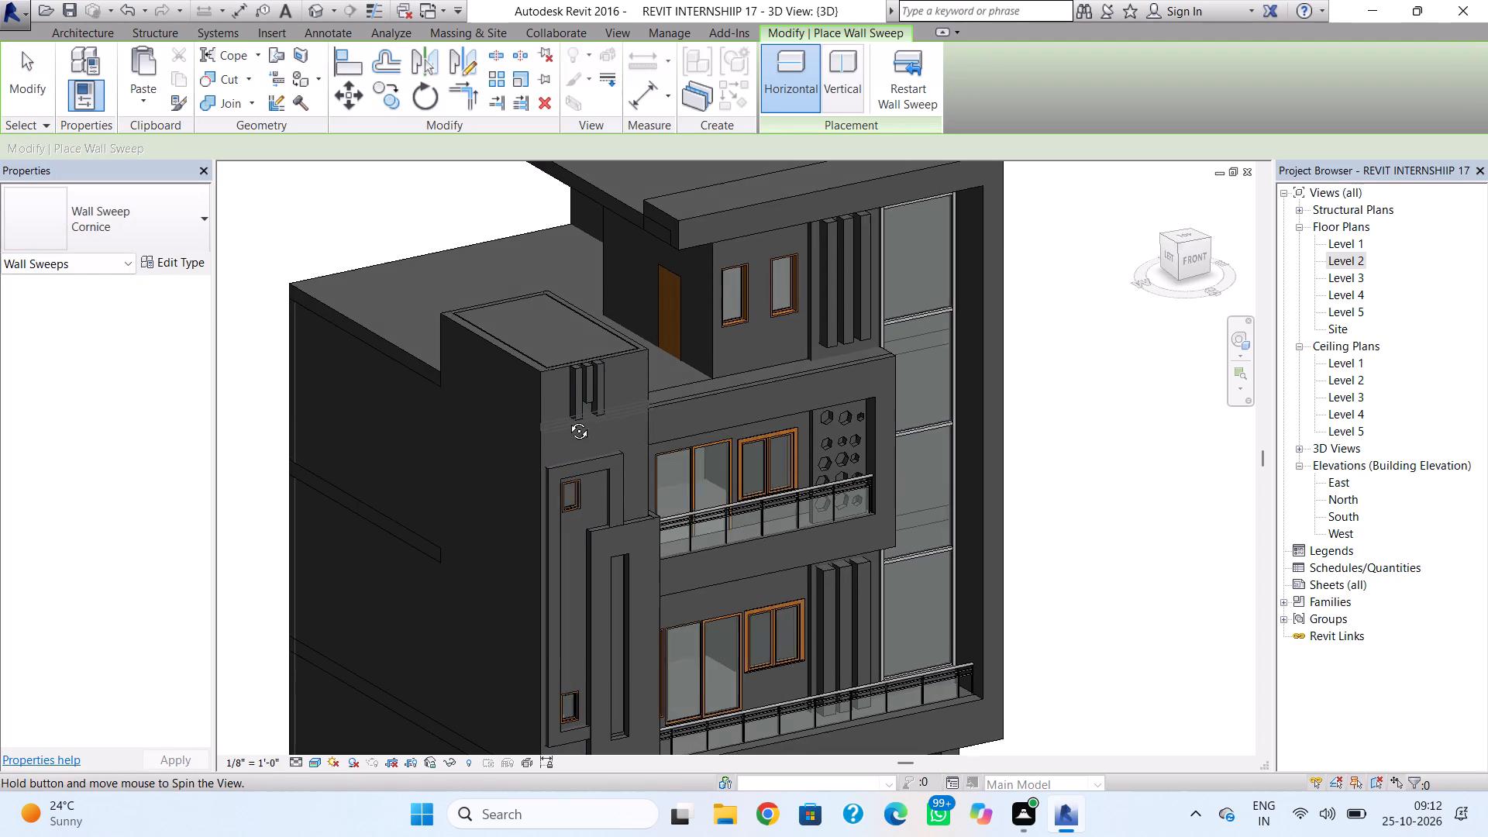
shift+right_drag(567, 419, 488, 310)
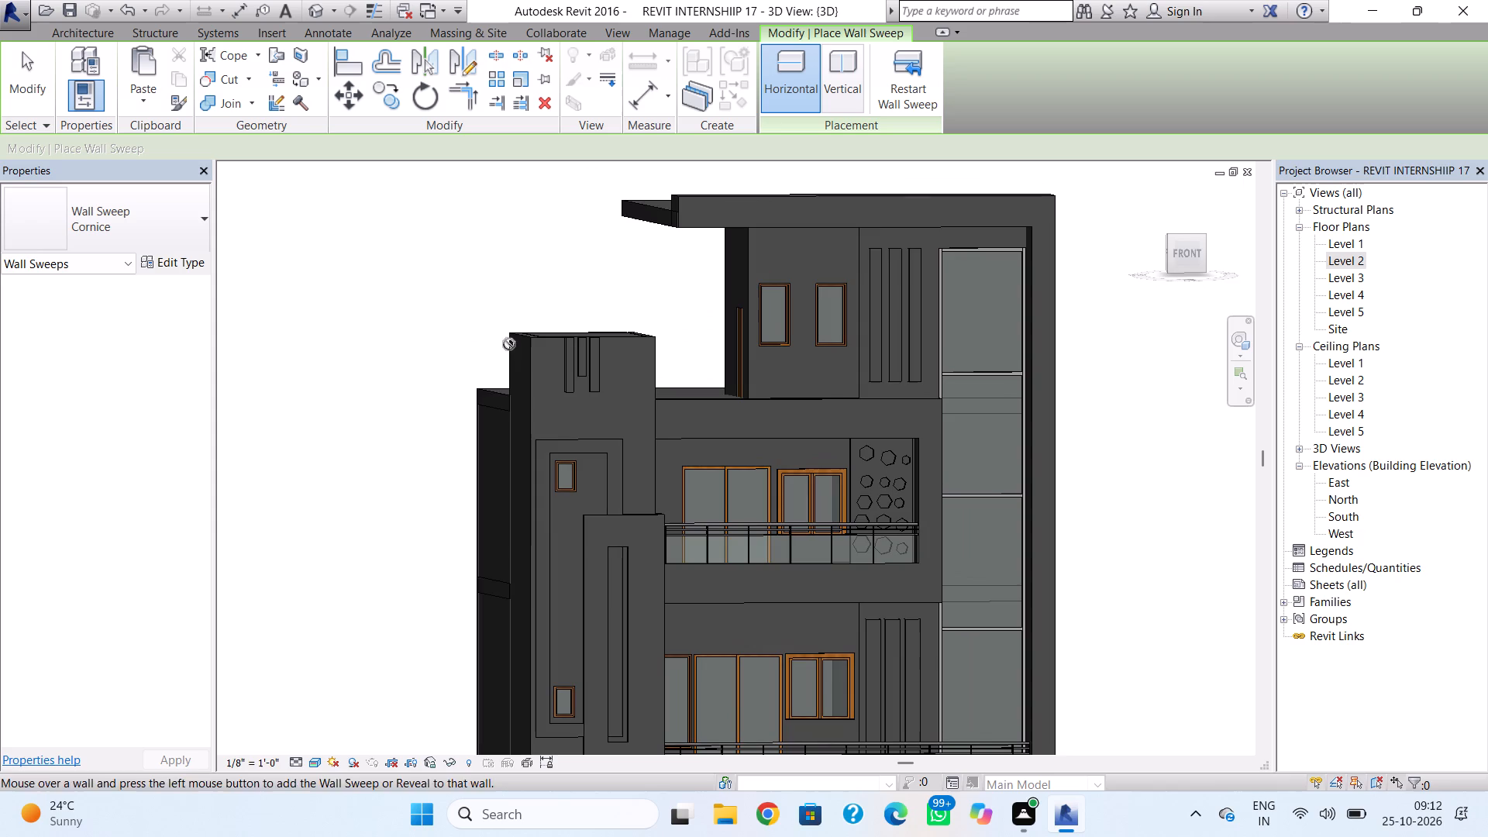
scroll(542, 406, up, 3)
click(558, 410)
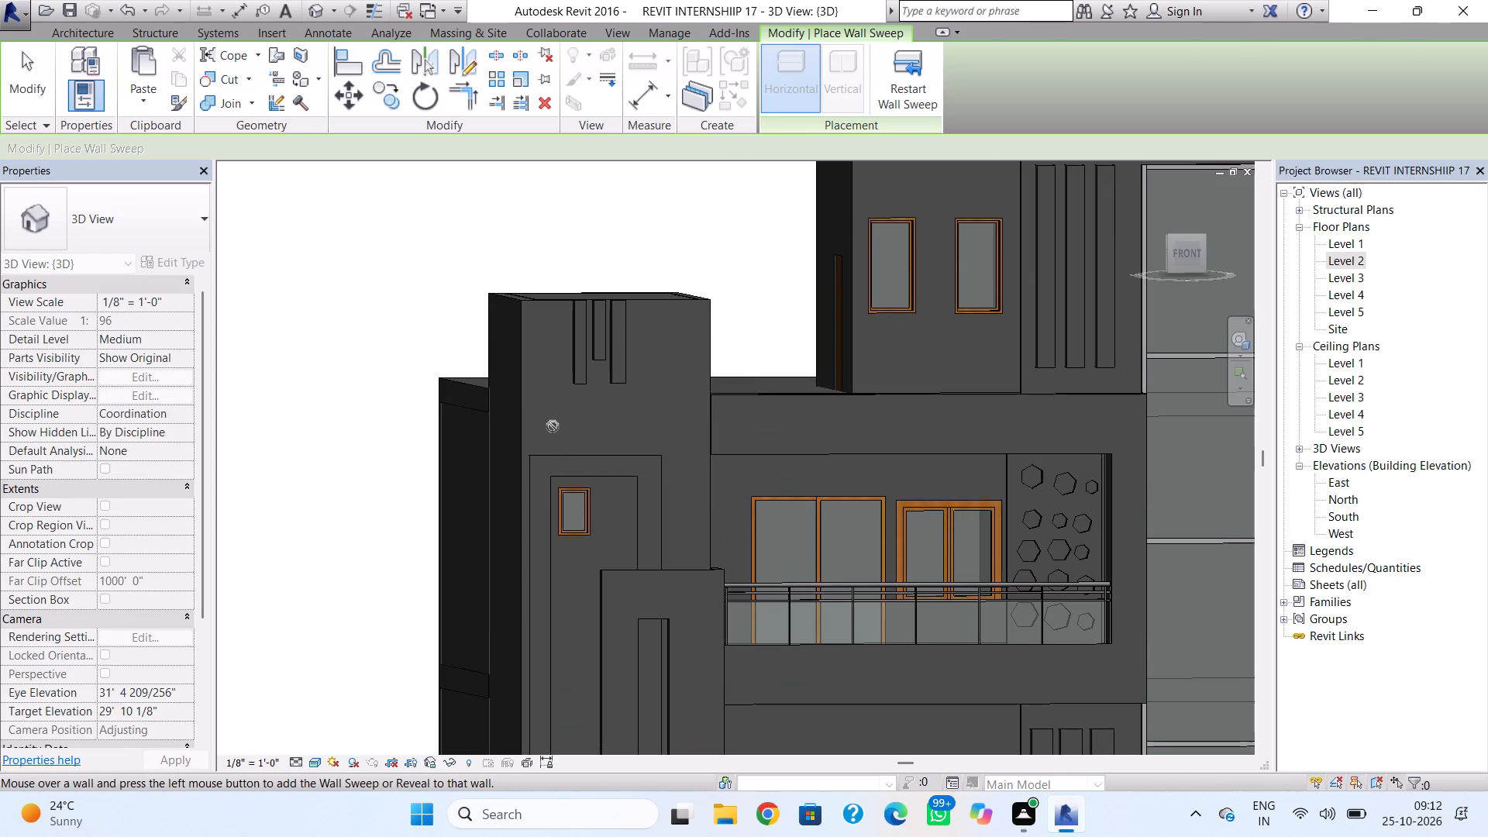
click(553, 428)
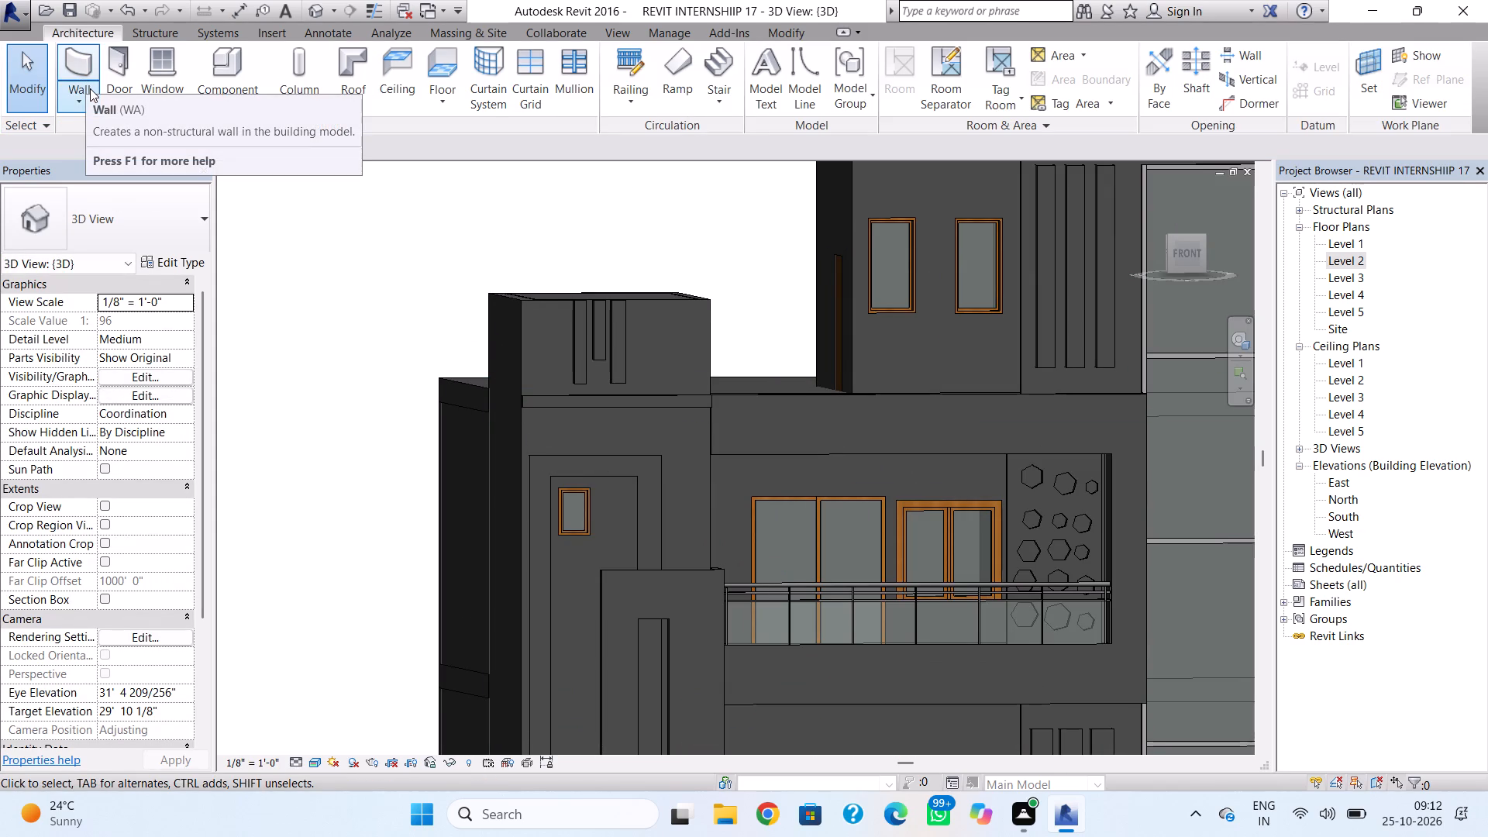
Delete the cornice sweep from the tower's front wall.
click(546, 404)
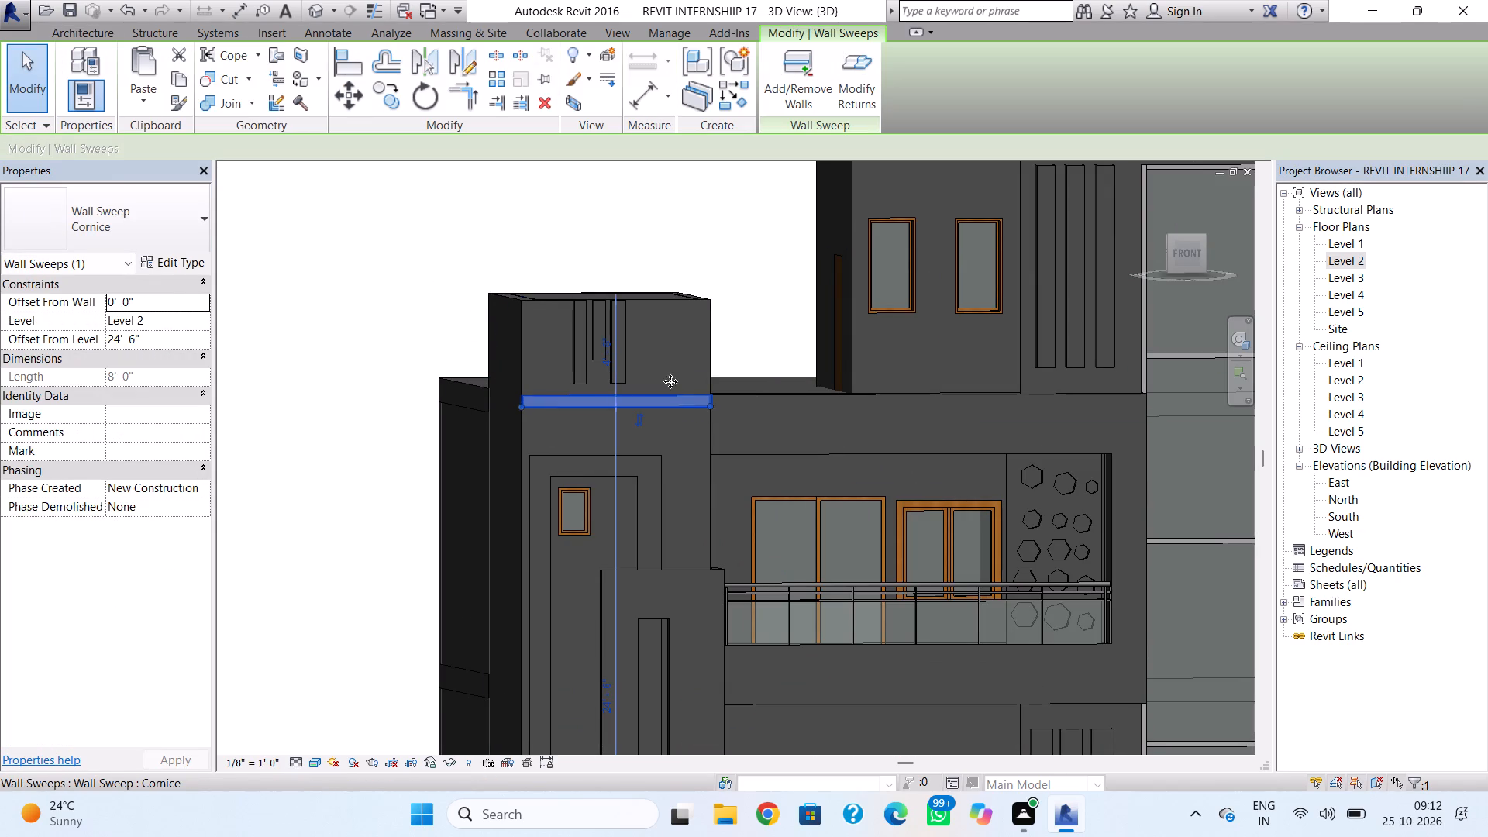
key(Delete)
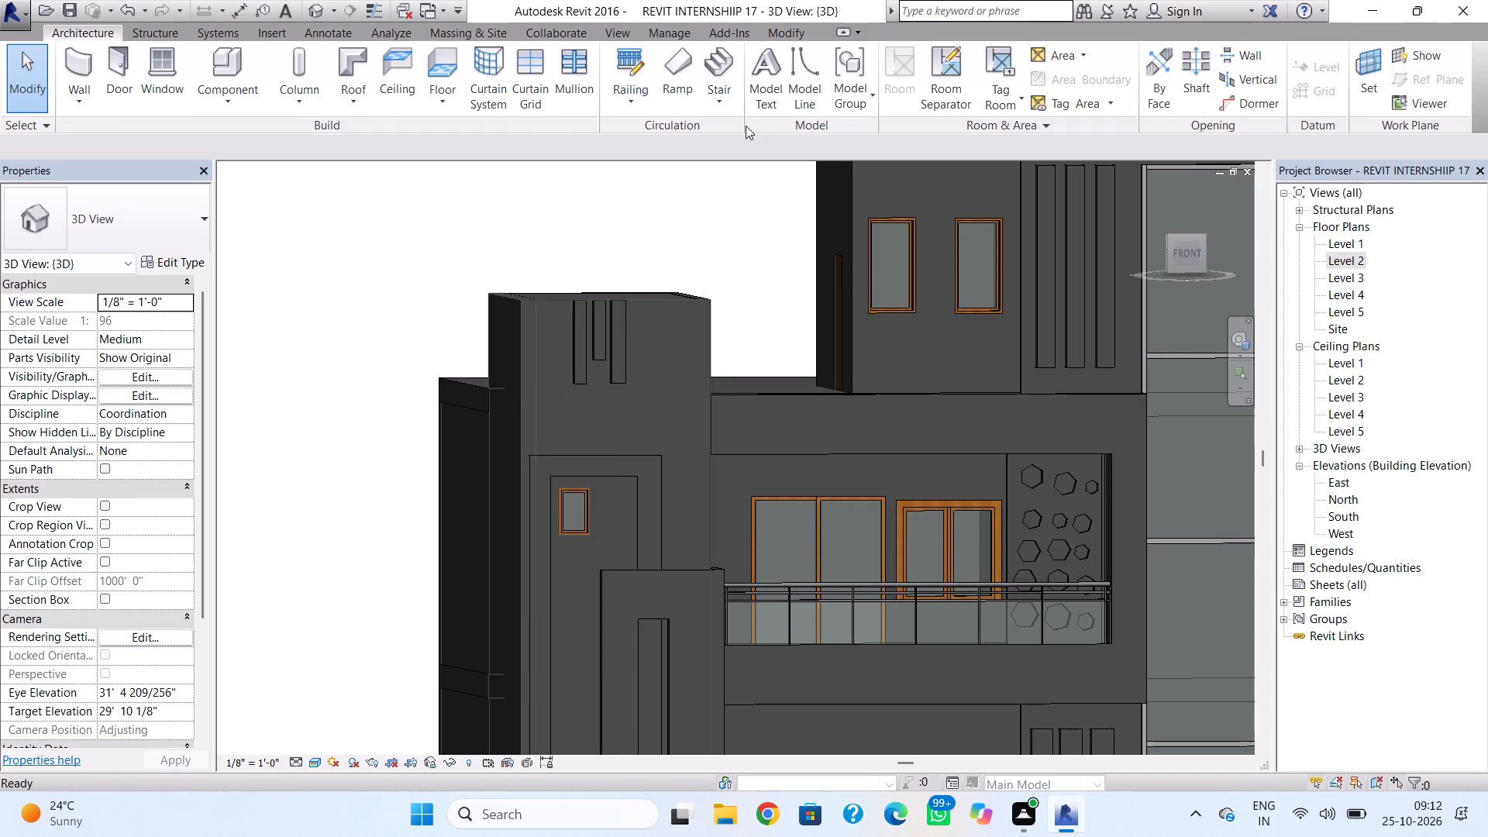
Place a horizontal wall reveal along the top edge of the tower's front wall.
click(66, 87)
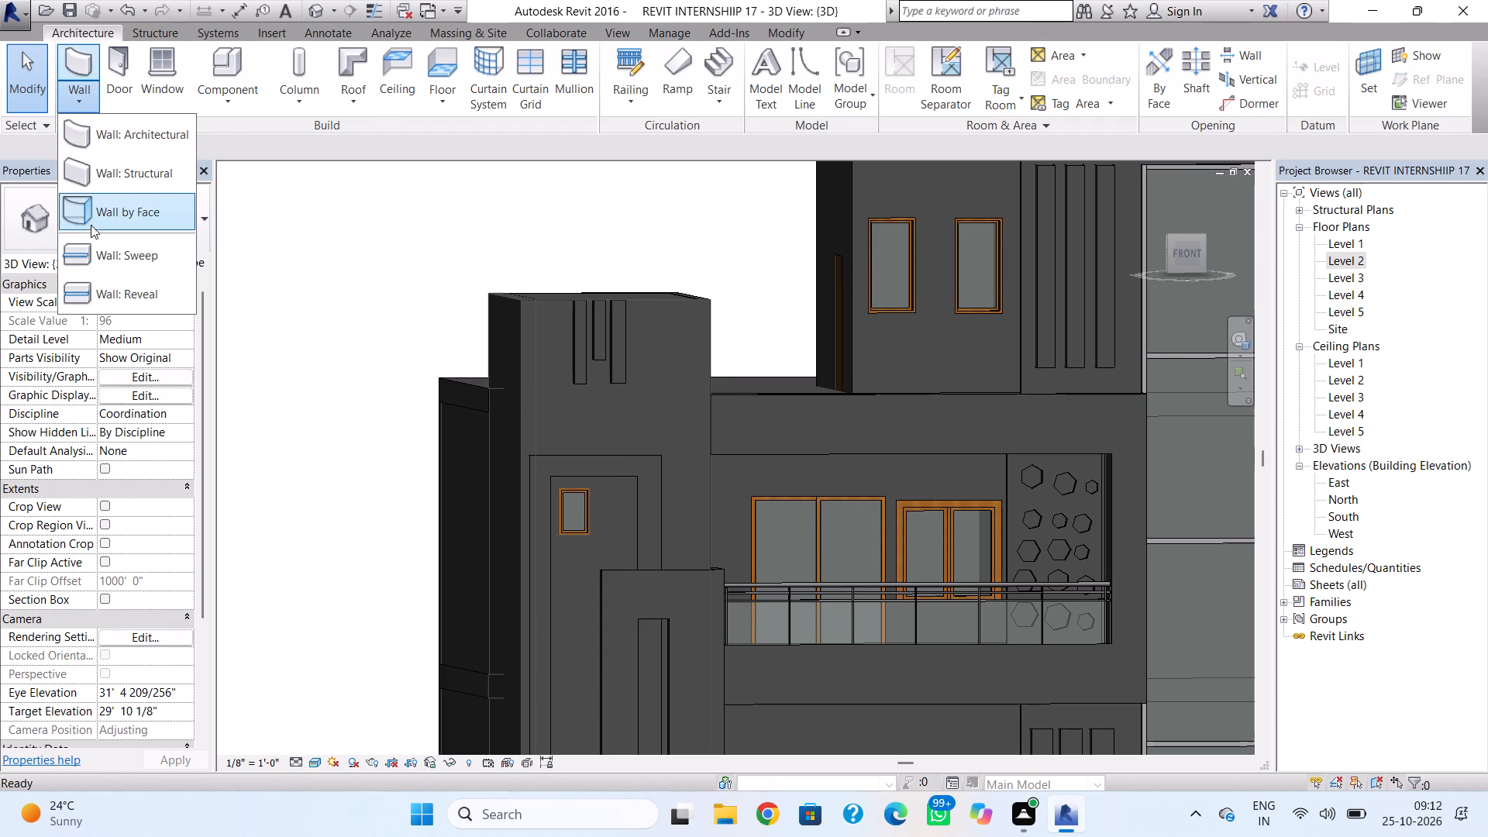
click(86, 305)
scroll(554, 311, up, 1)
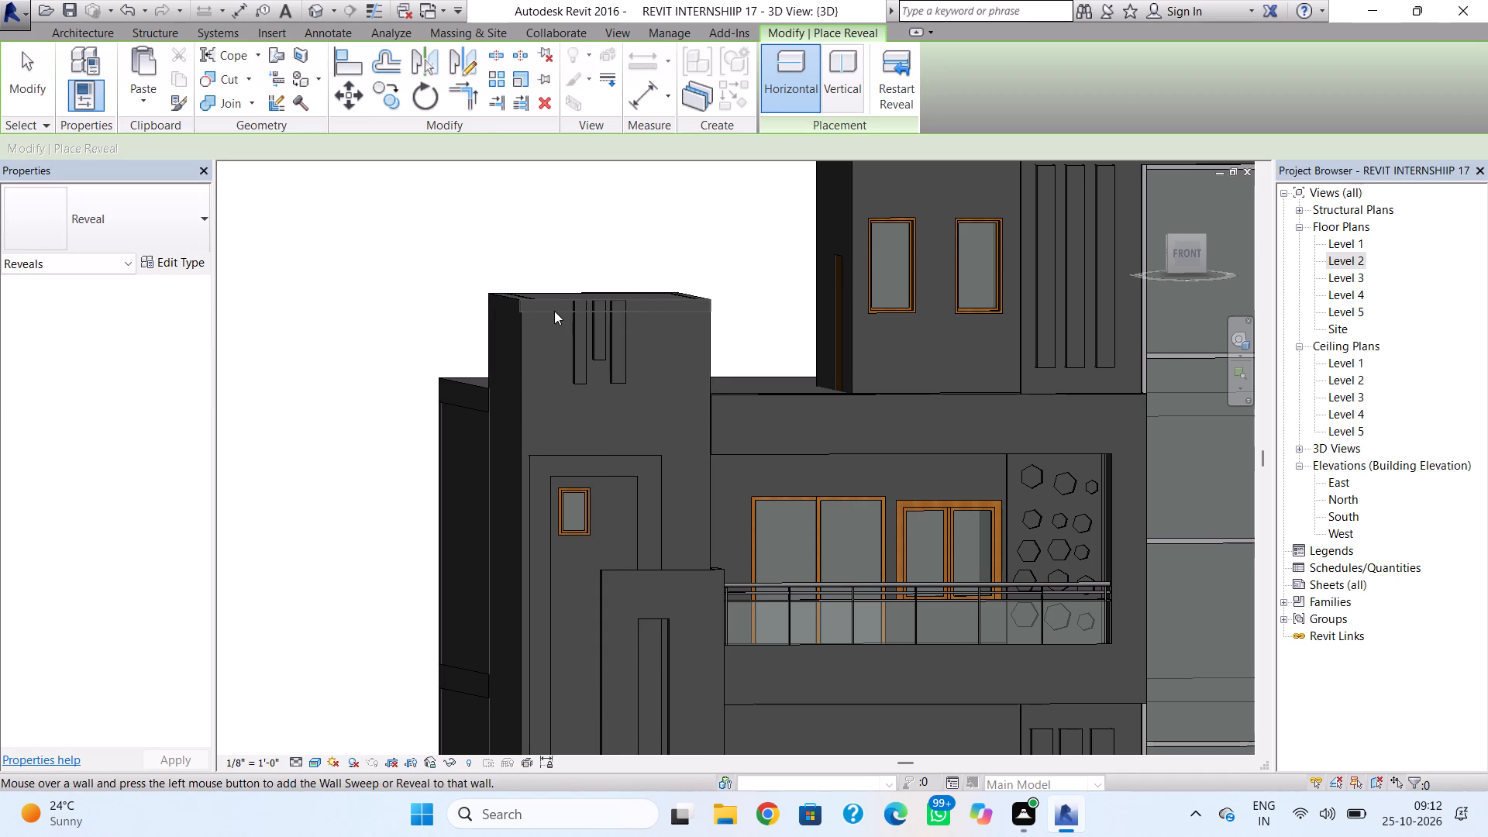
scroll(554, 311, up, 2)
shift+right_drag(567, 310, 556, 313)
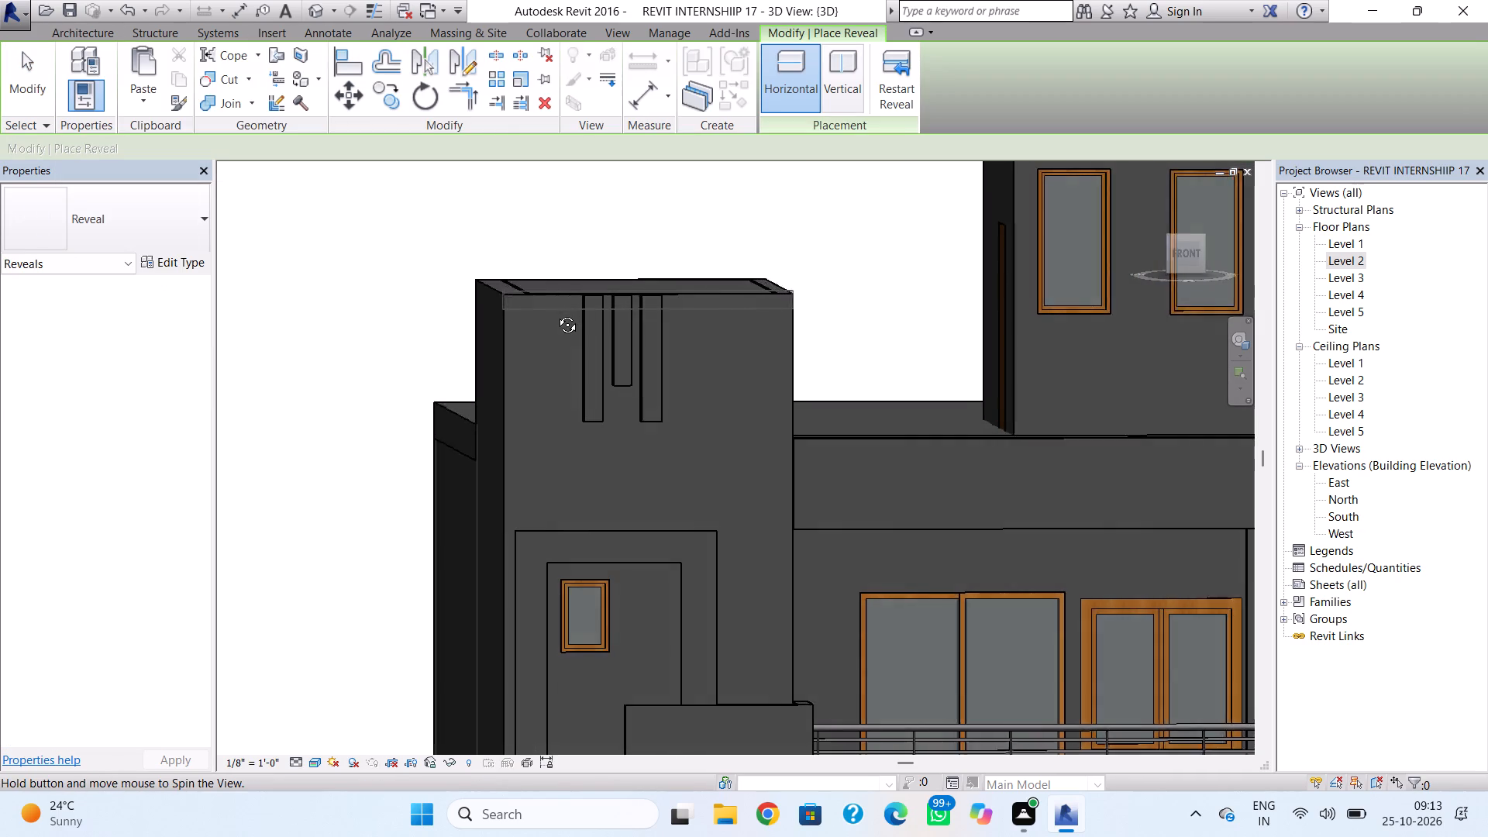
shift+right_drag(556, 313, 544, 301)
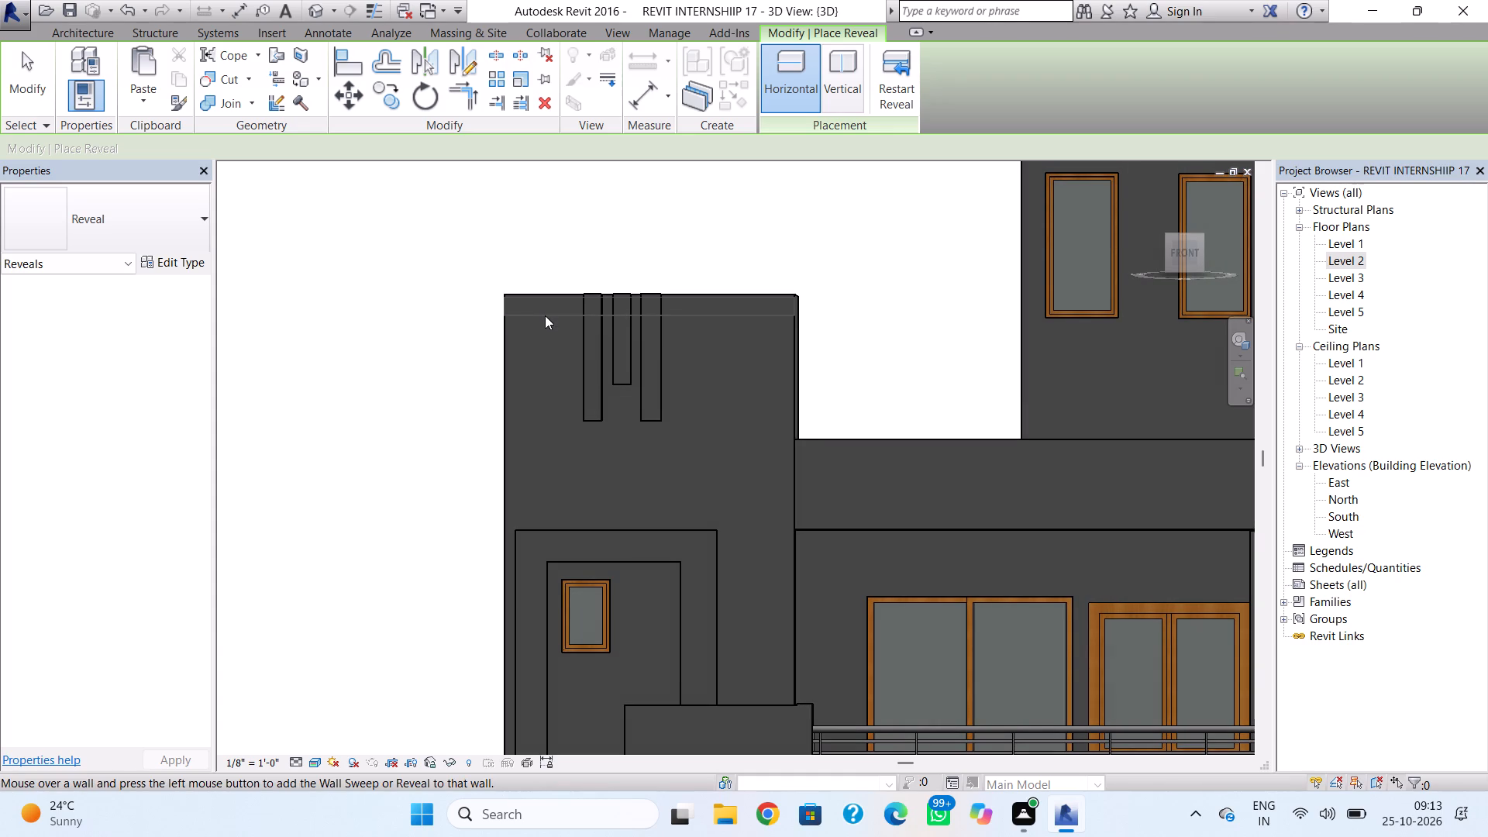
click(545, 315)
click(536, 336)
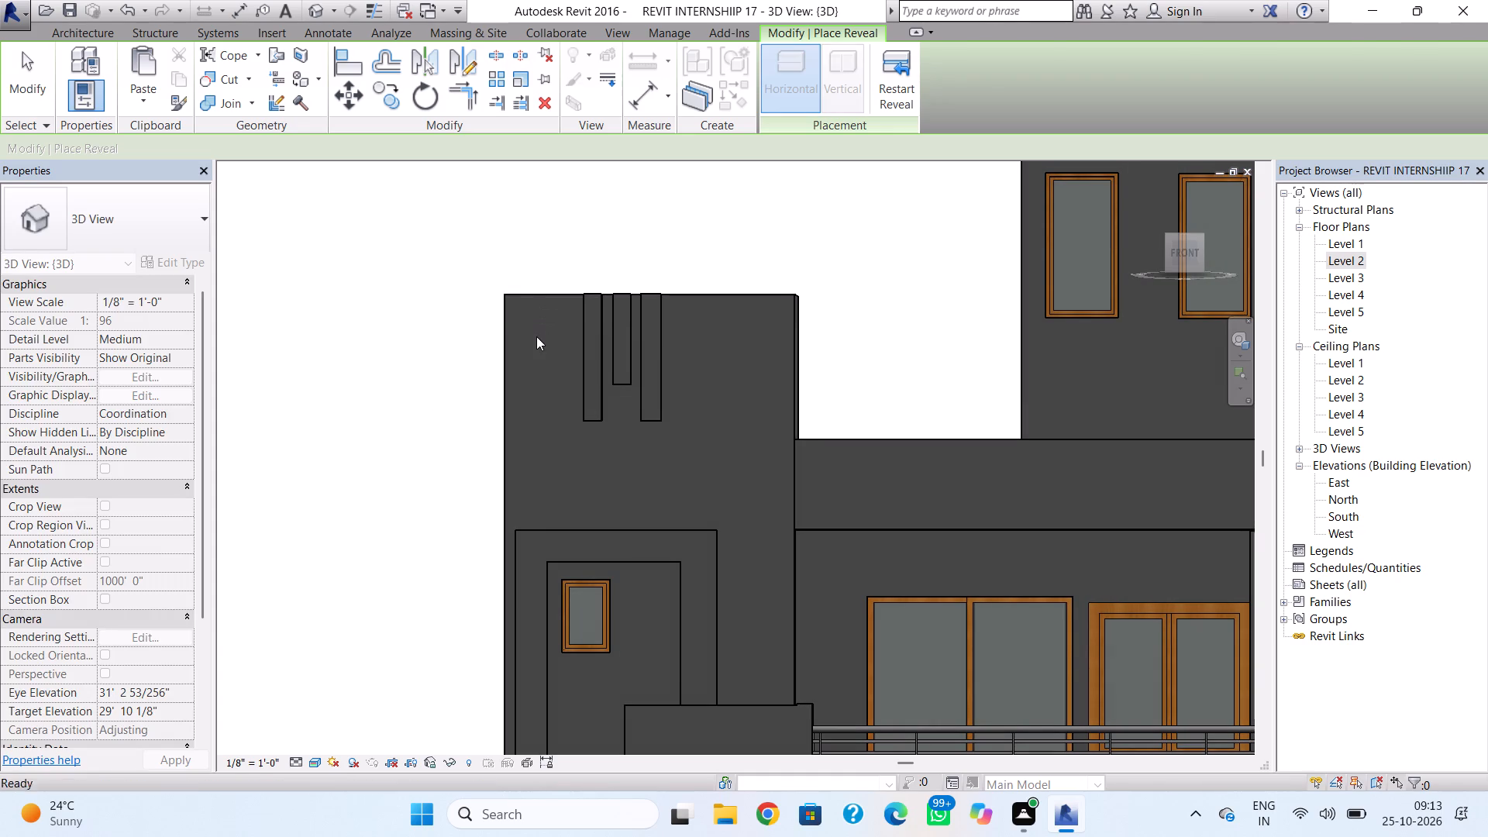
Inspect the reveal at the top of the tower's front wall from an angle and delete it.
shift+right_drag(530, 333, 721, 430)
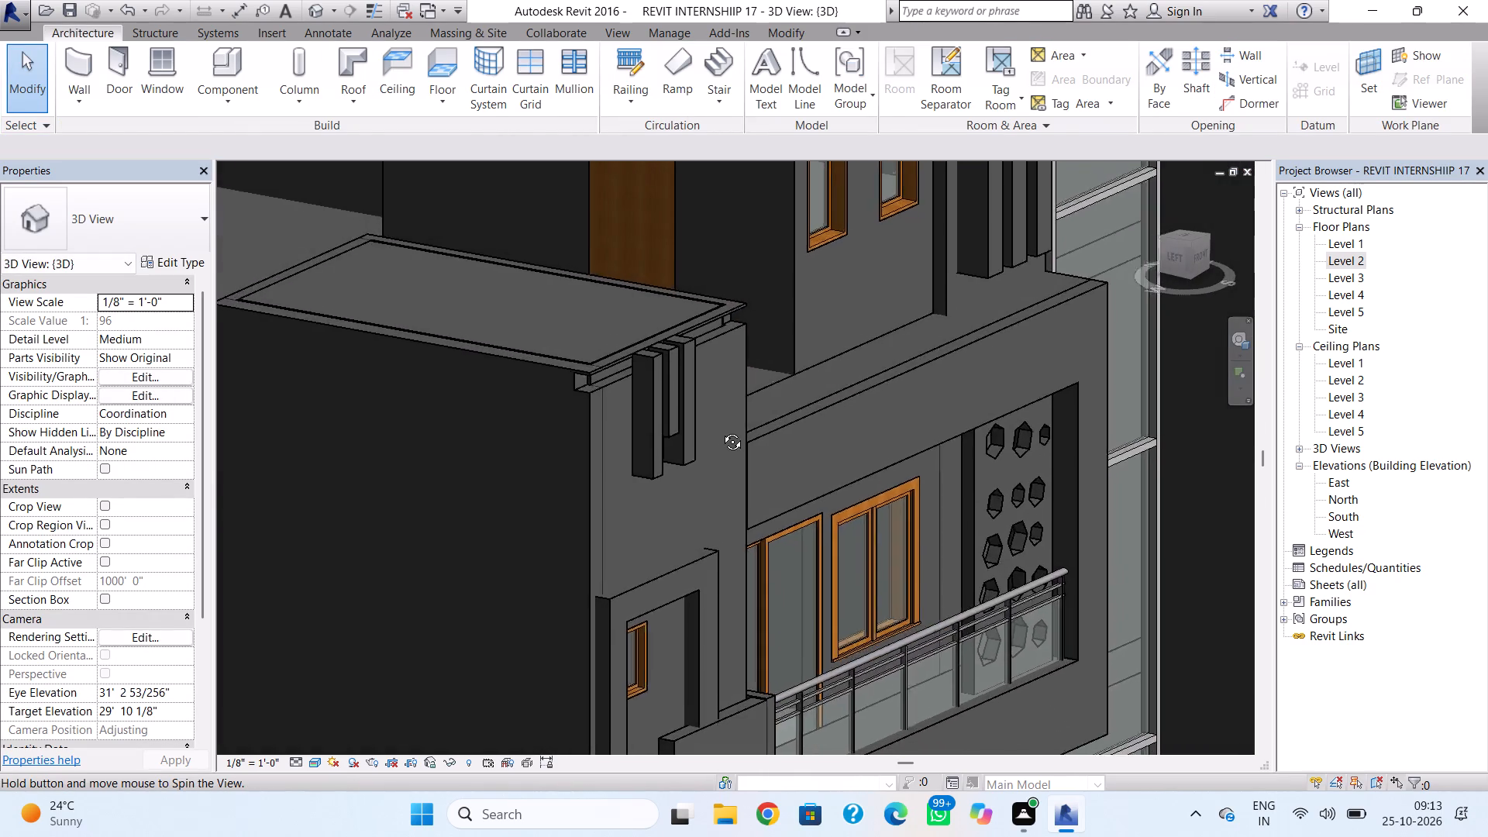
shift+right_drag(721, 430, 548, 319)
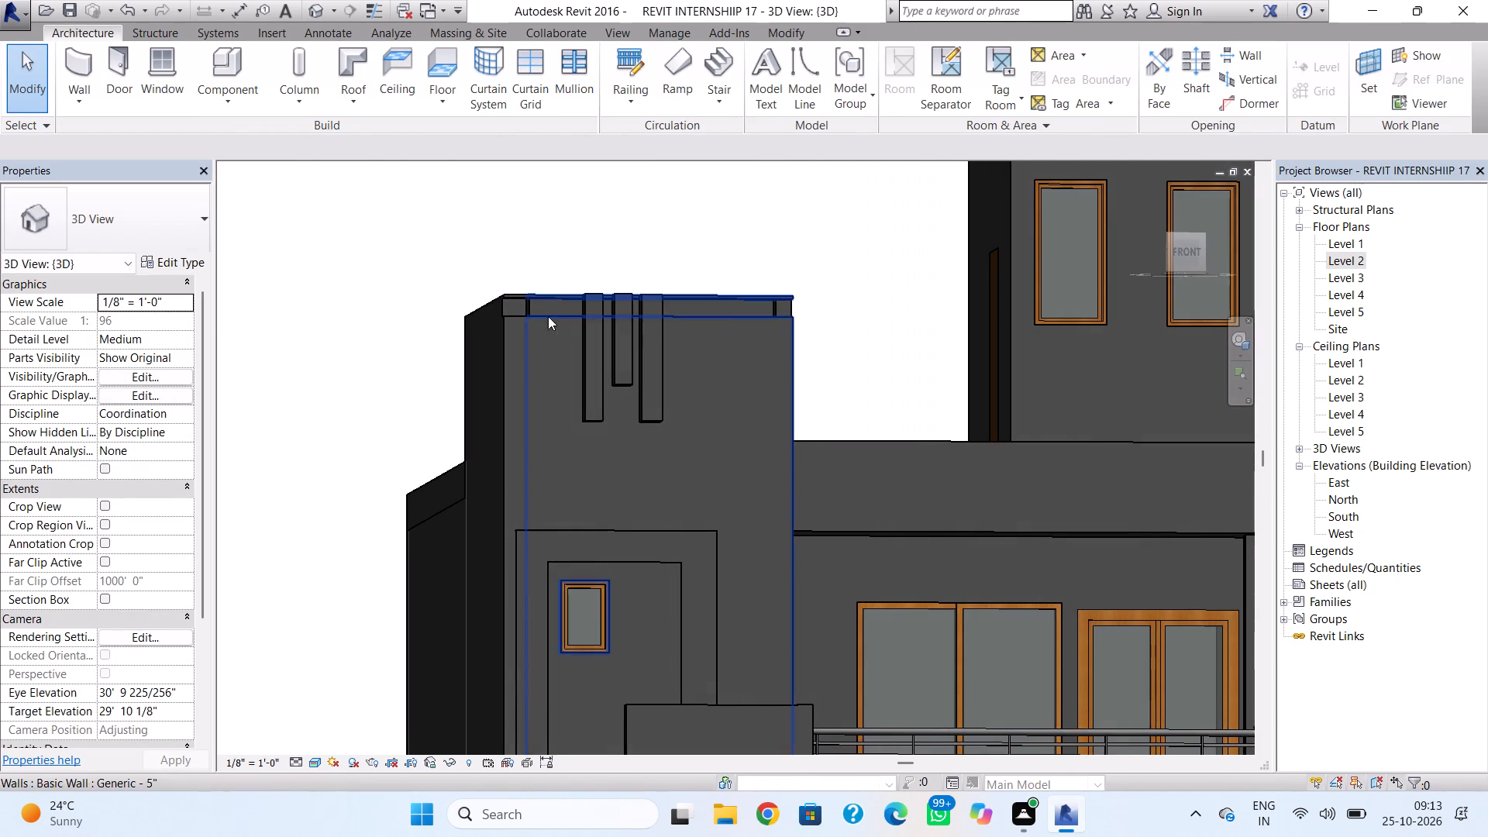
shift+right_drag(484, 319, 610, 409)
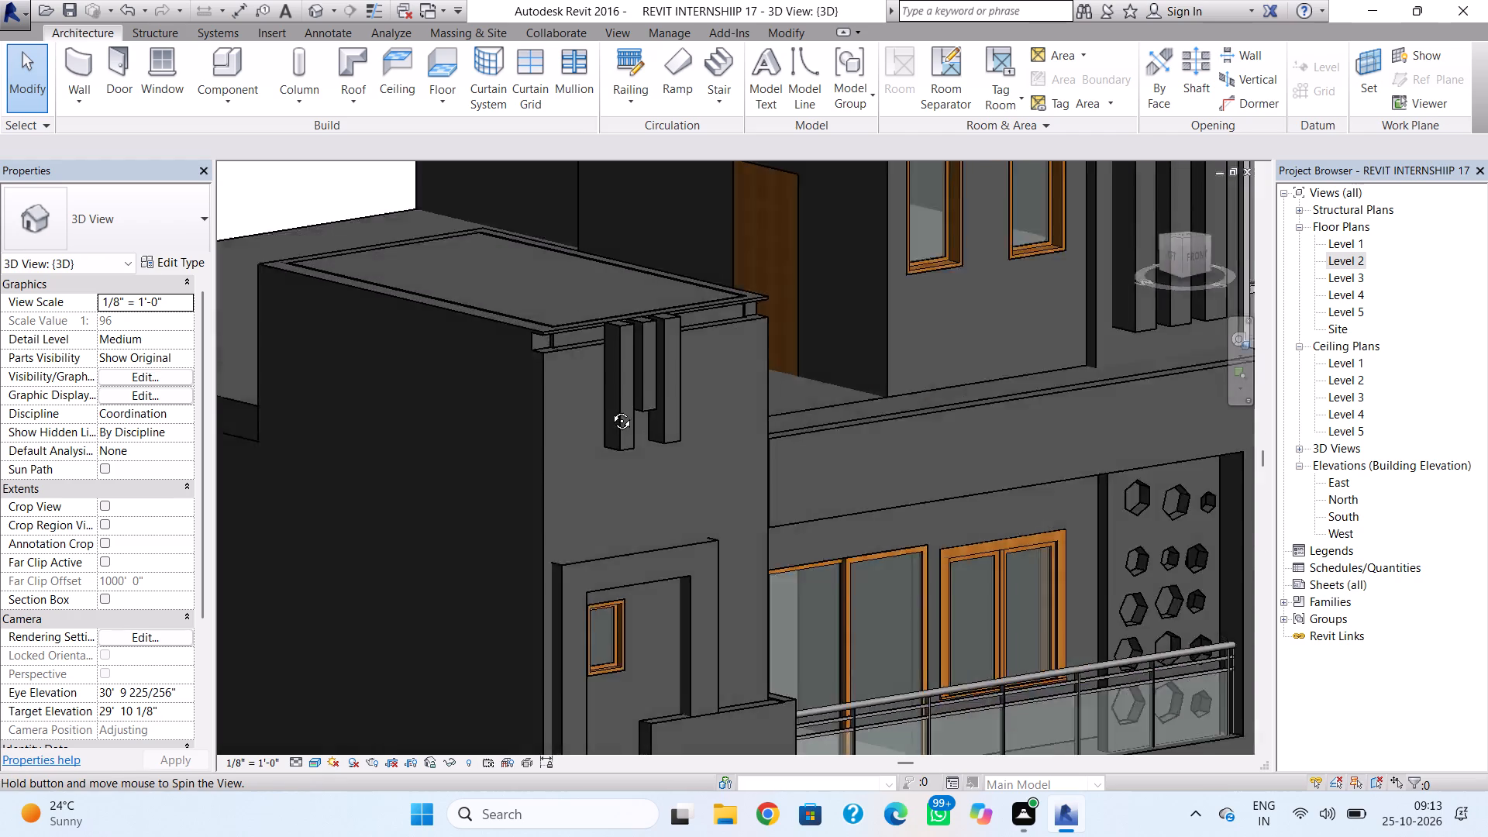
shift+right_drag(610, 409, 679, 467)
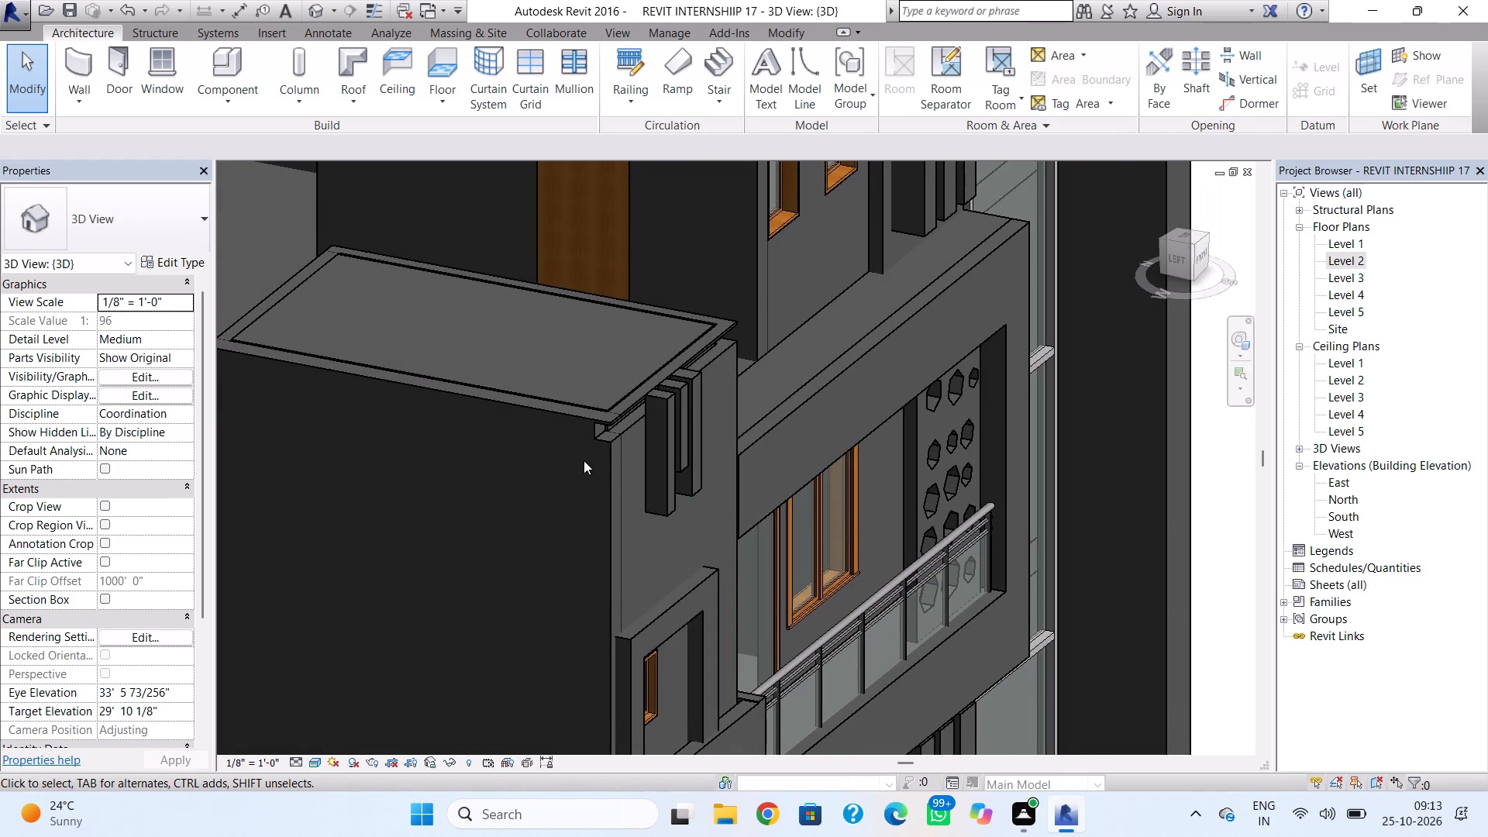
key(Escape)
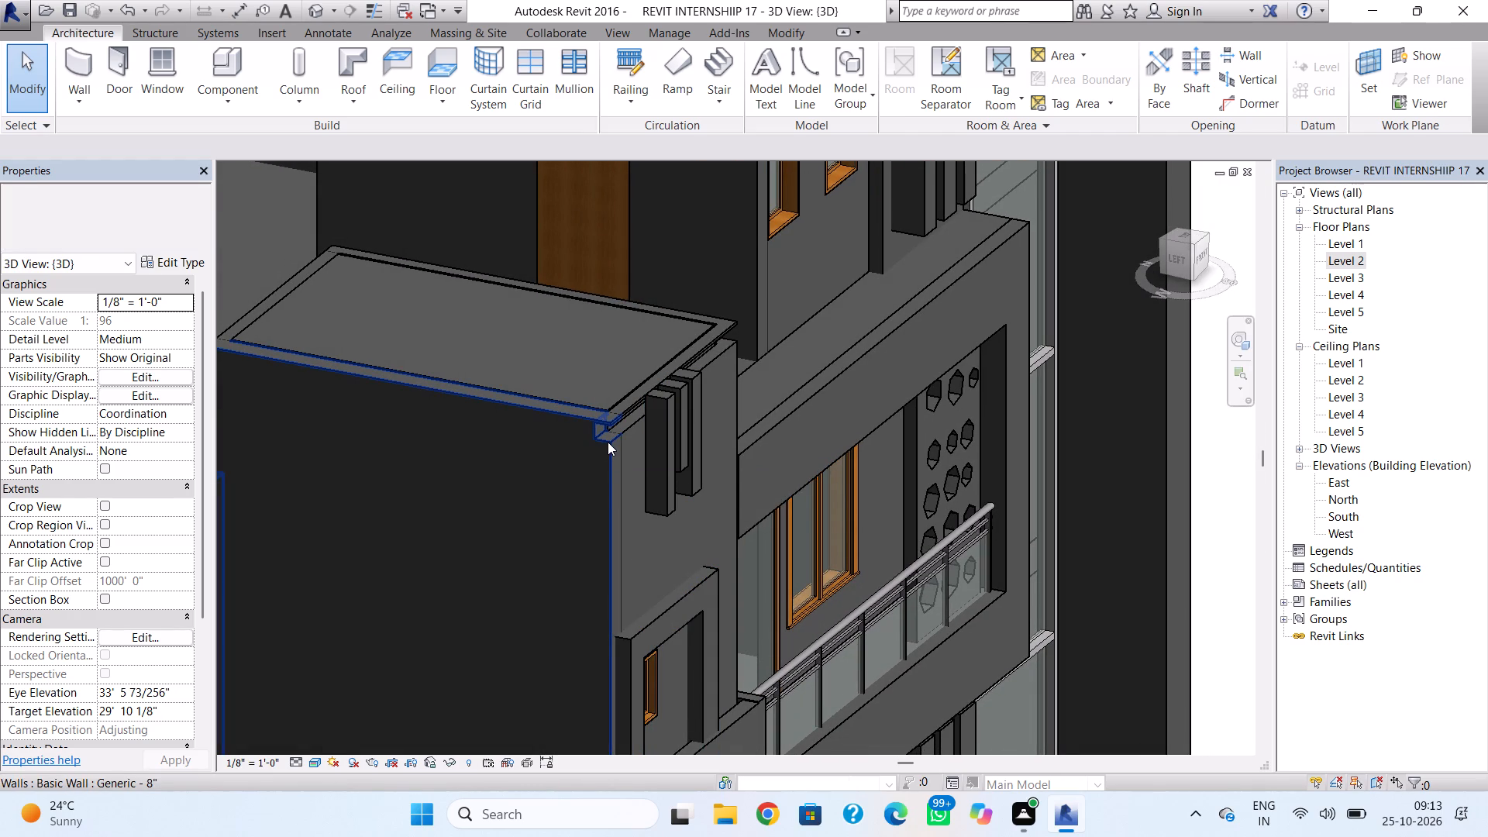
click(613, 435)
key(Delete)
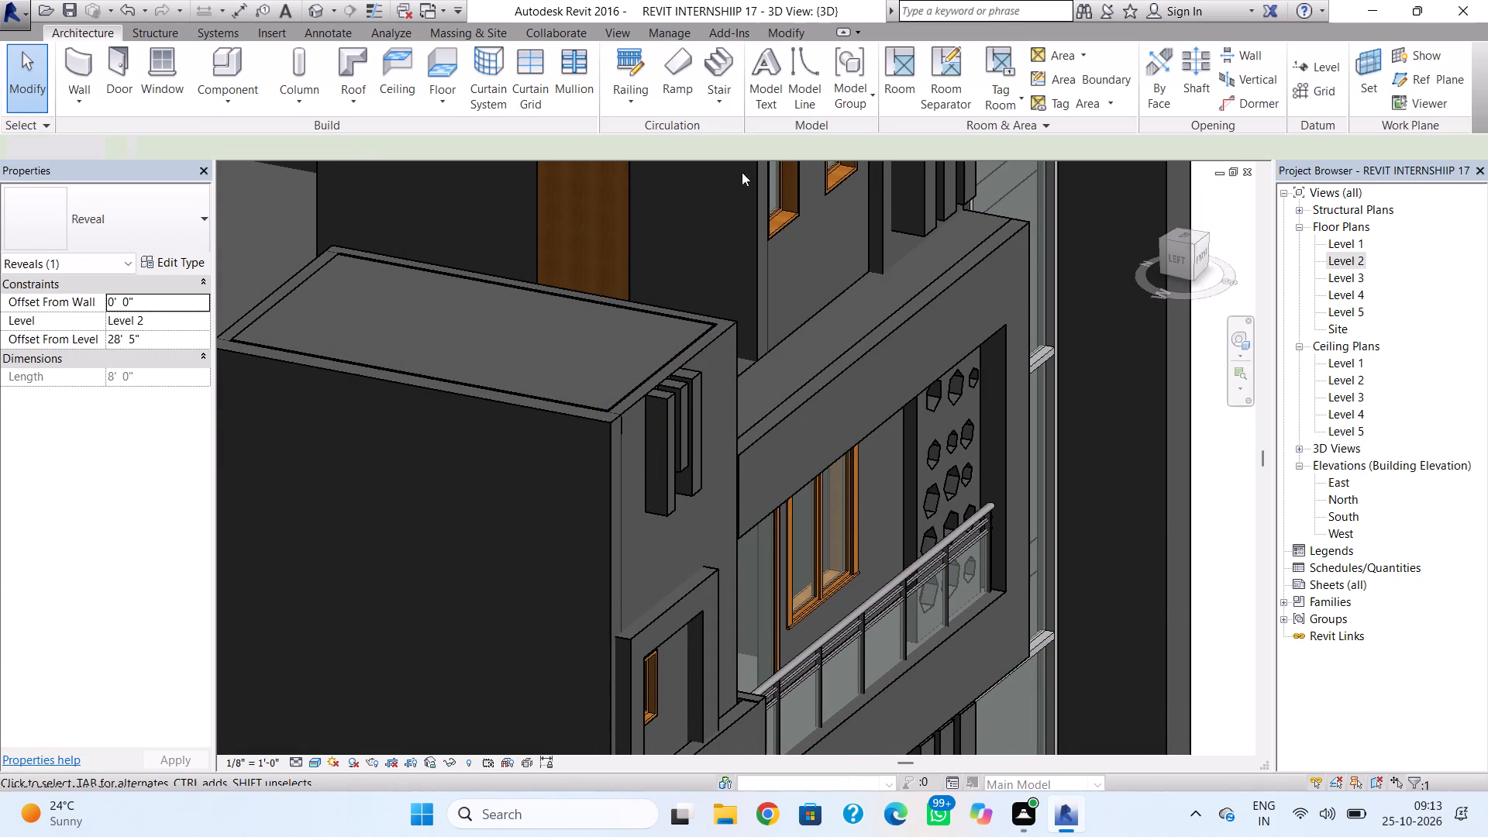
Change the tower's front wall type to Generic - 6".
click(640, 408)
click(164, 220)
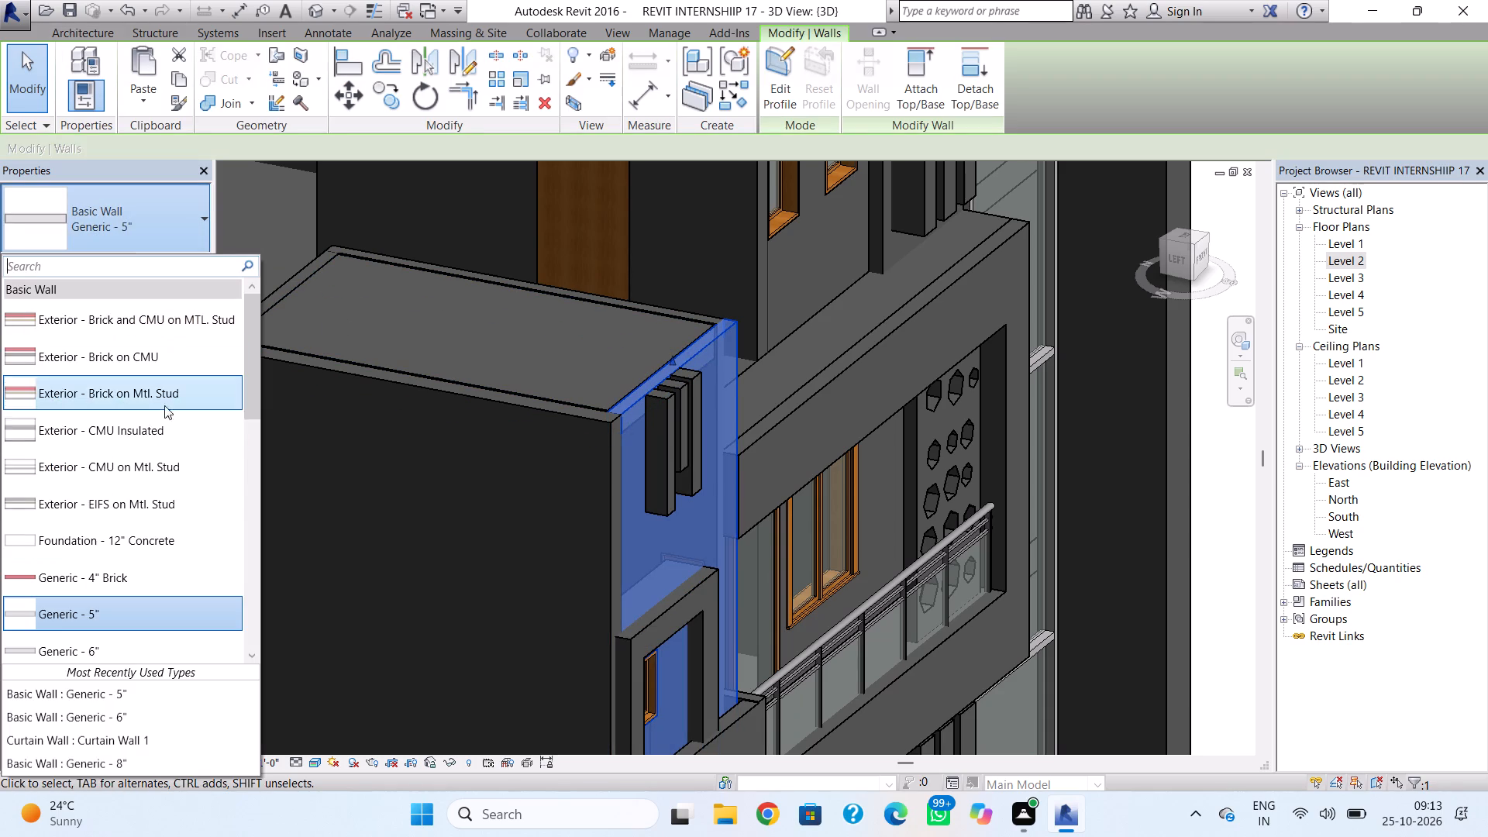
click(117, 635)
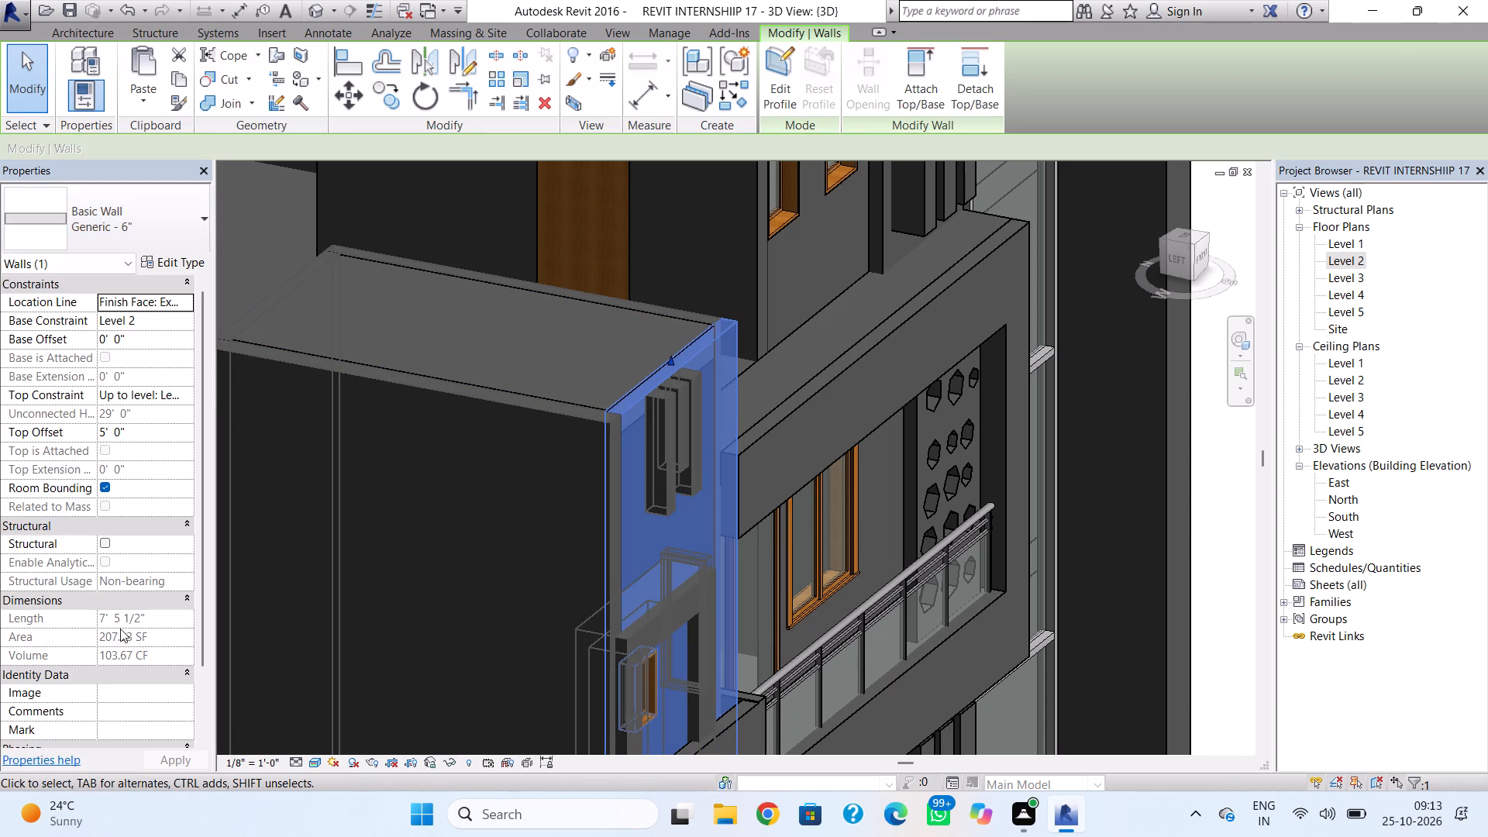
Change the tower's front wall type to Generic - 8" and deselect it.
click(138, 213)
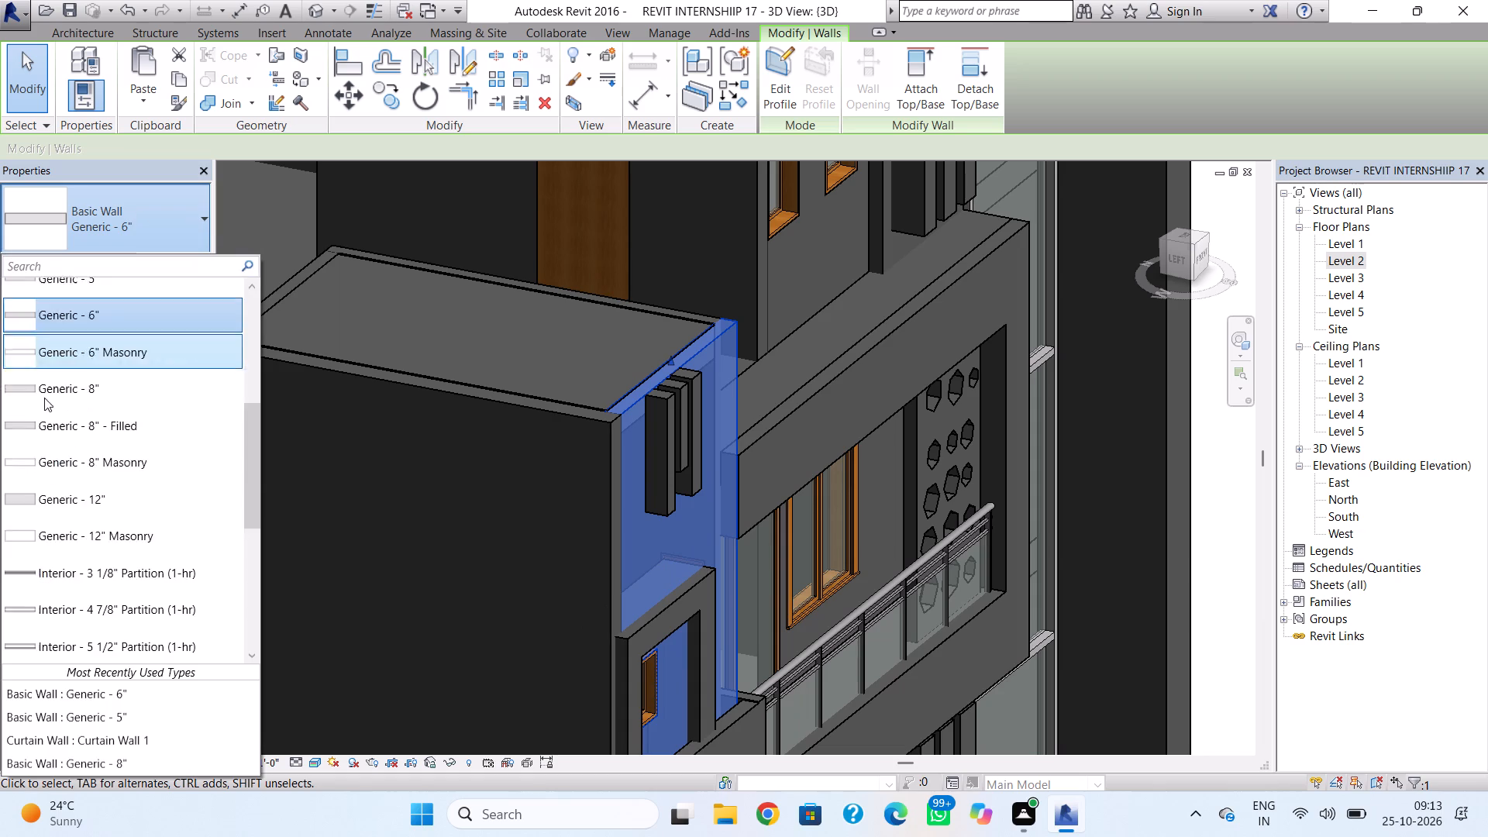
scroll(19, 572, down, 6)
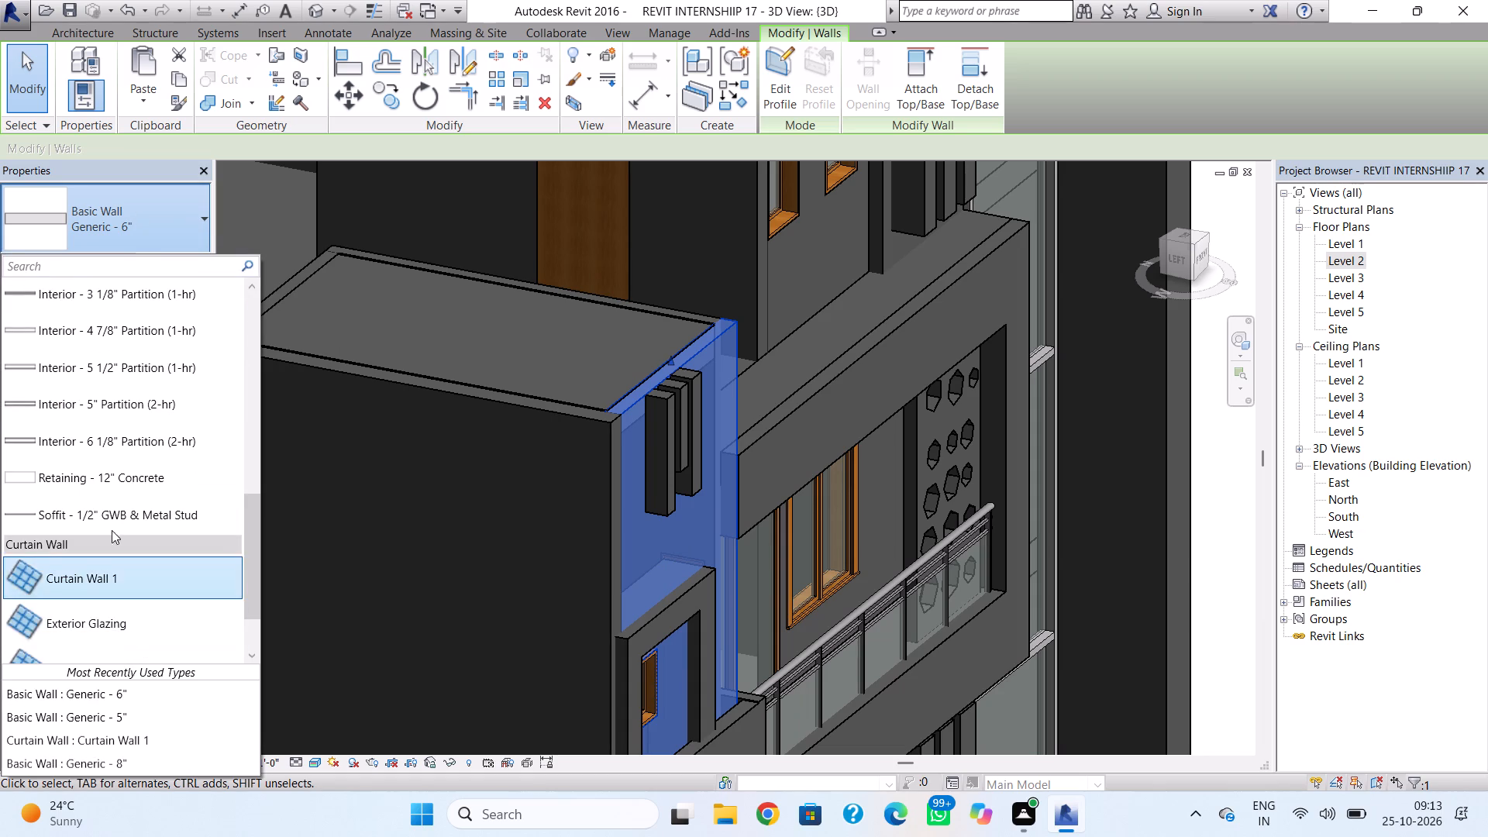
scroll(103, 425, up, 3)
scroll(120, 307, up, 1)
click(120, 307)
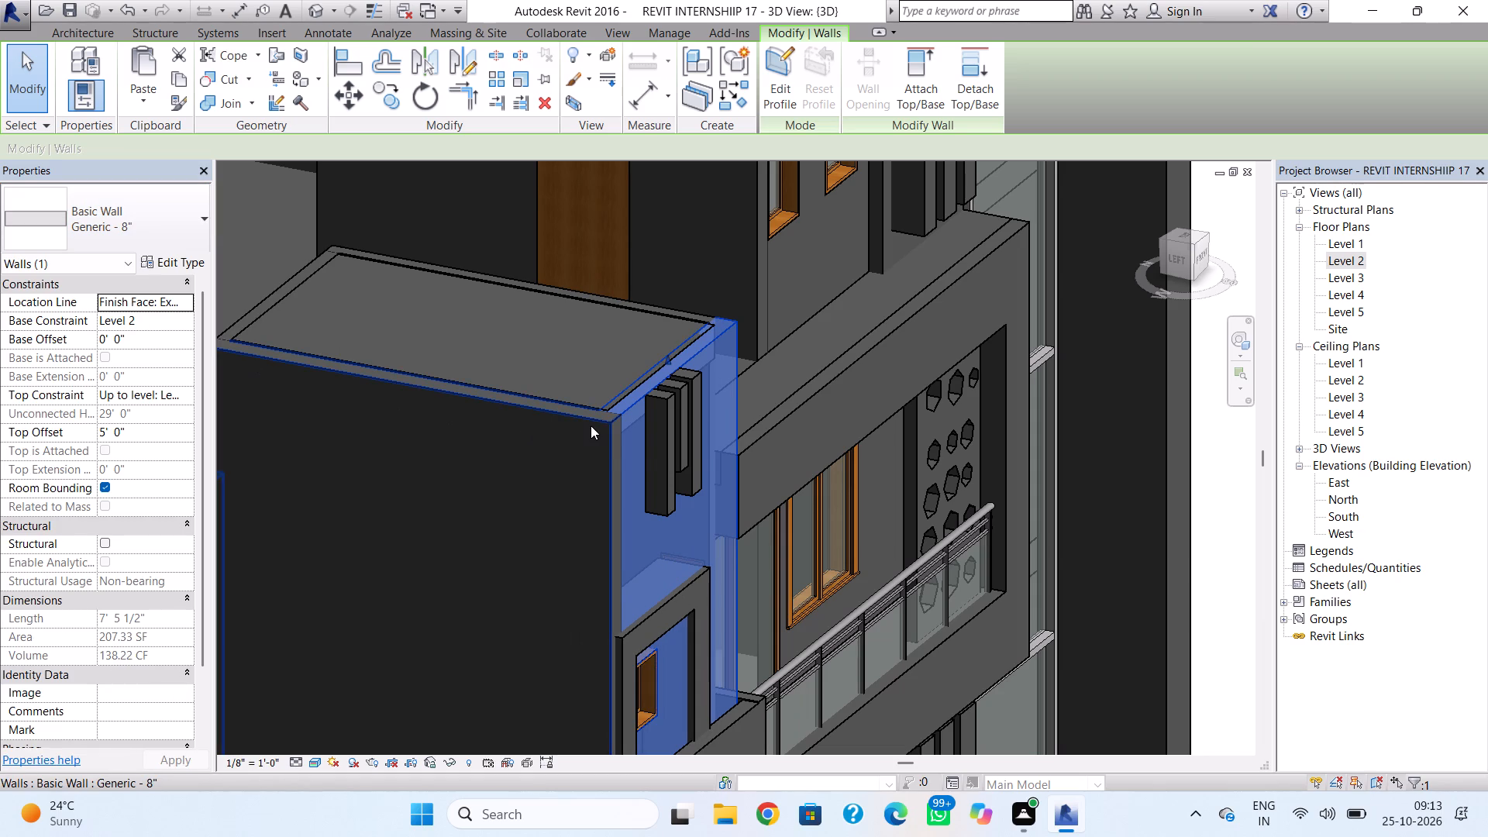
key(Escape)
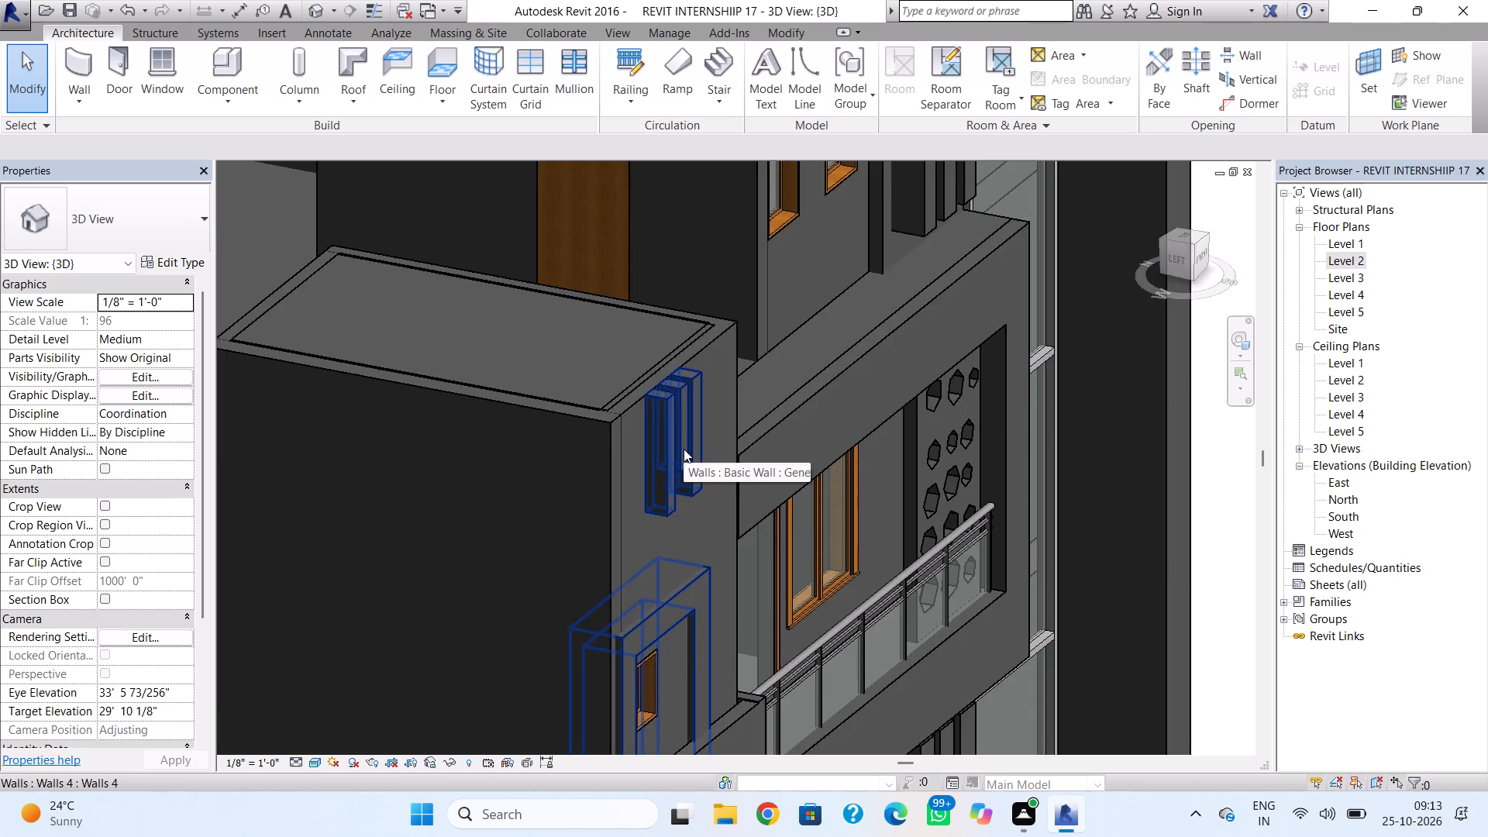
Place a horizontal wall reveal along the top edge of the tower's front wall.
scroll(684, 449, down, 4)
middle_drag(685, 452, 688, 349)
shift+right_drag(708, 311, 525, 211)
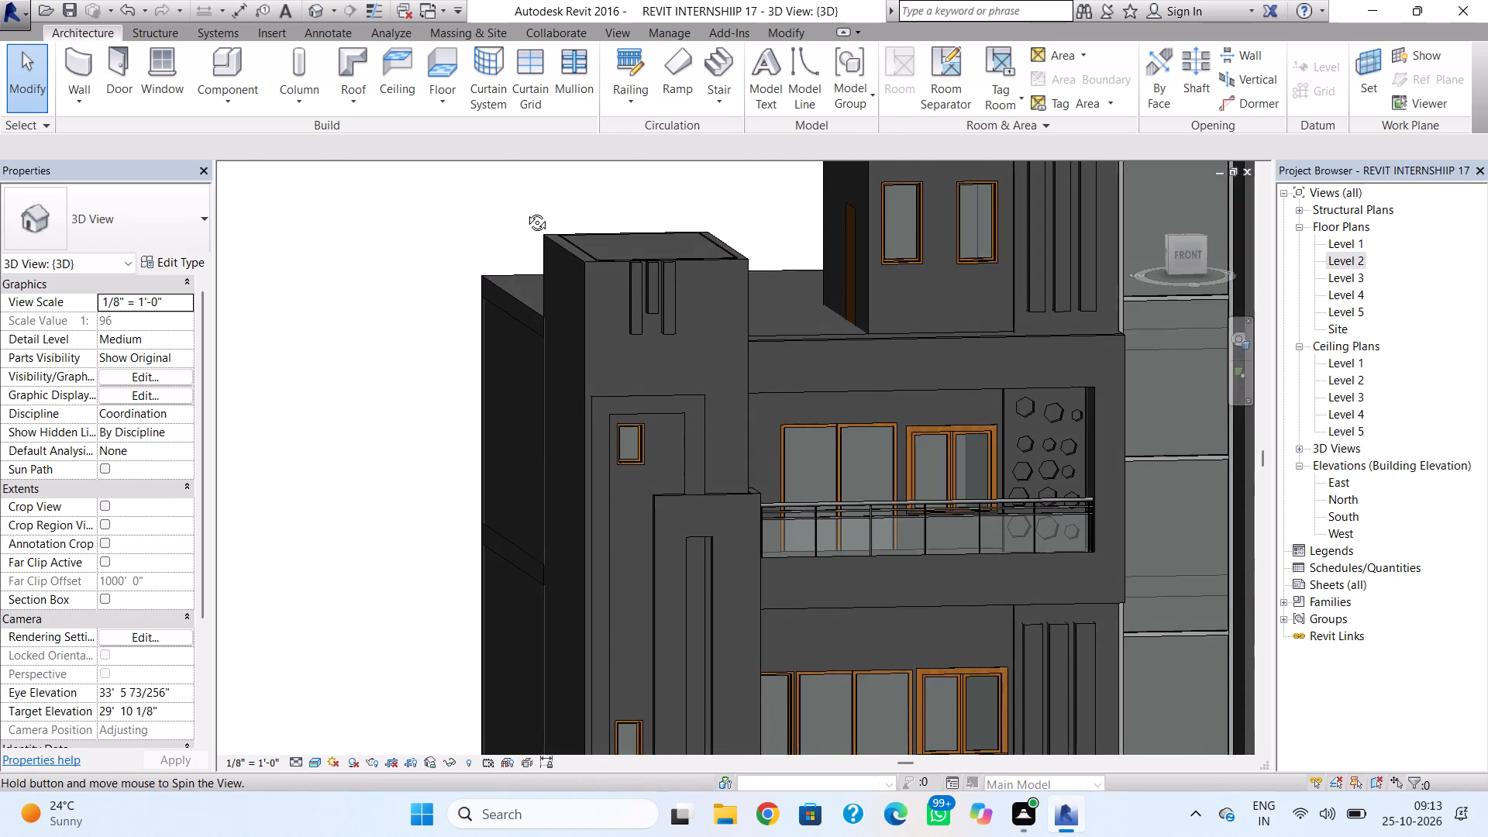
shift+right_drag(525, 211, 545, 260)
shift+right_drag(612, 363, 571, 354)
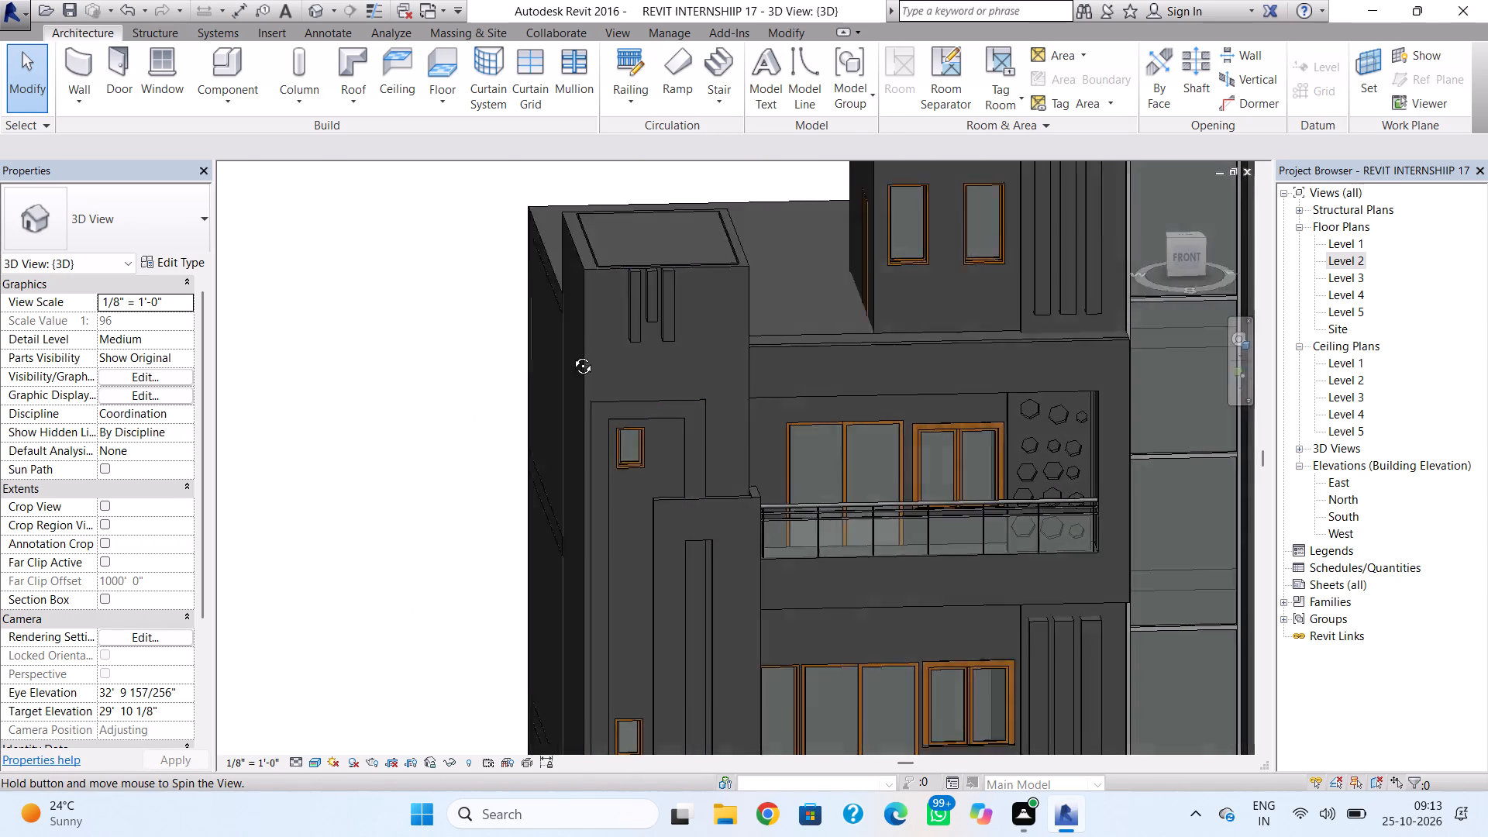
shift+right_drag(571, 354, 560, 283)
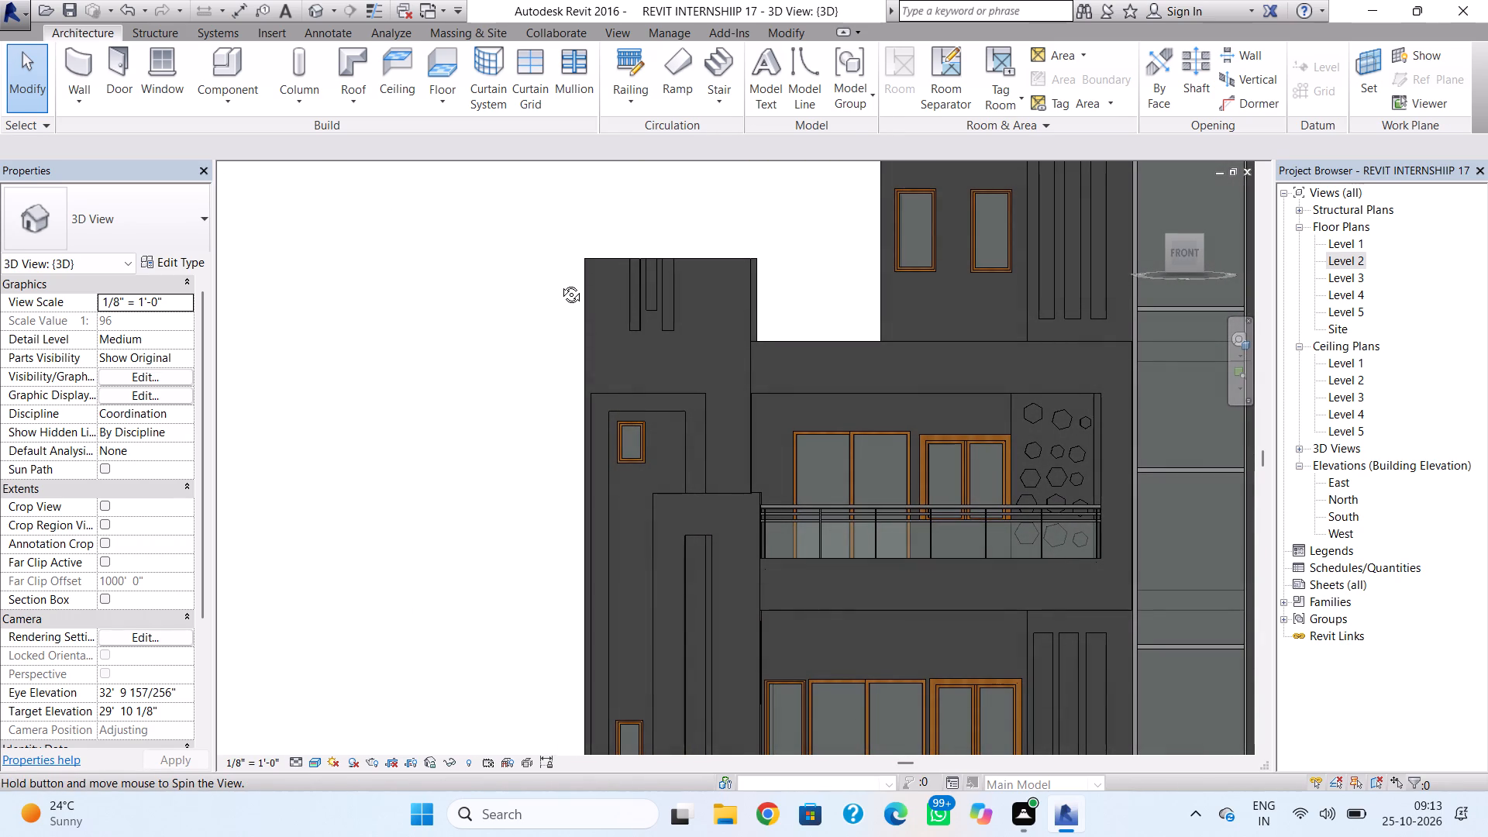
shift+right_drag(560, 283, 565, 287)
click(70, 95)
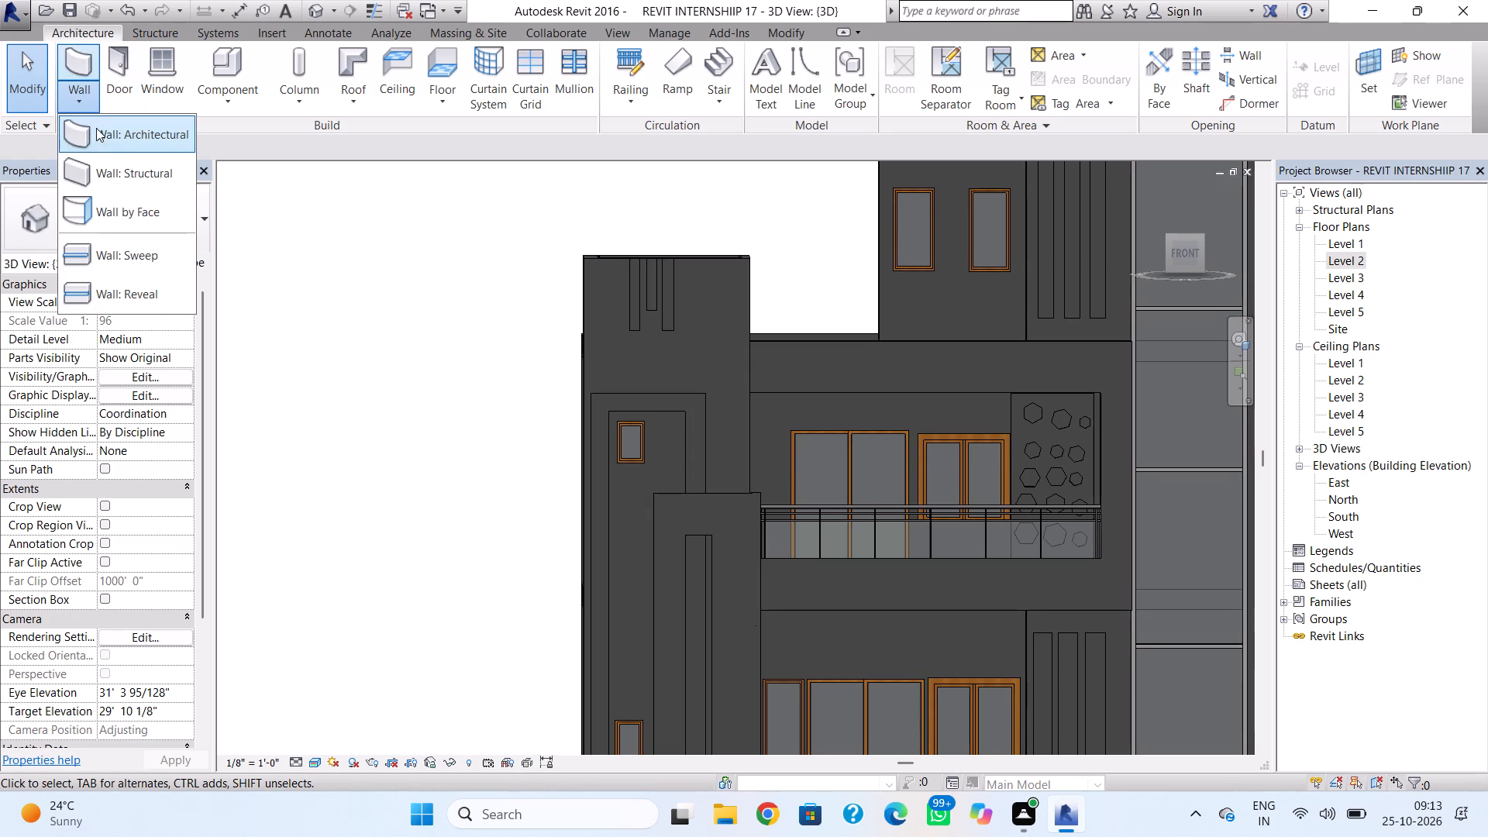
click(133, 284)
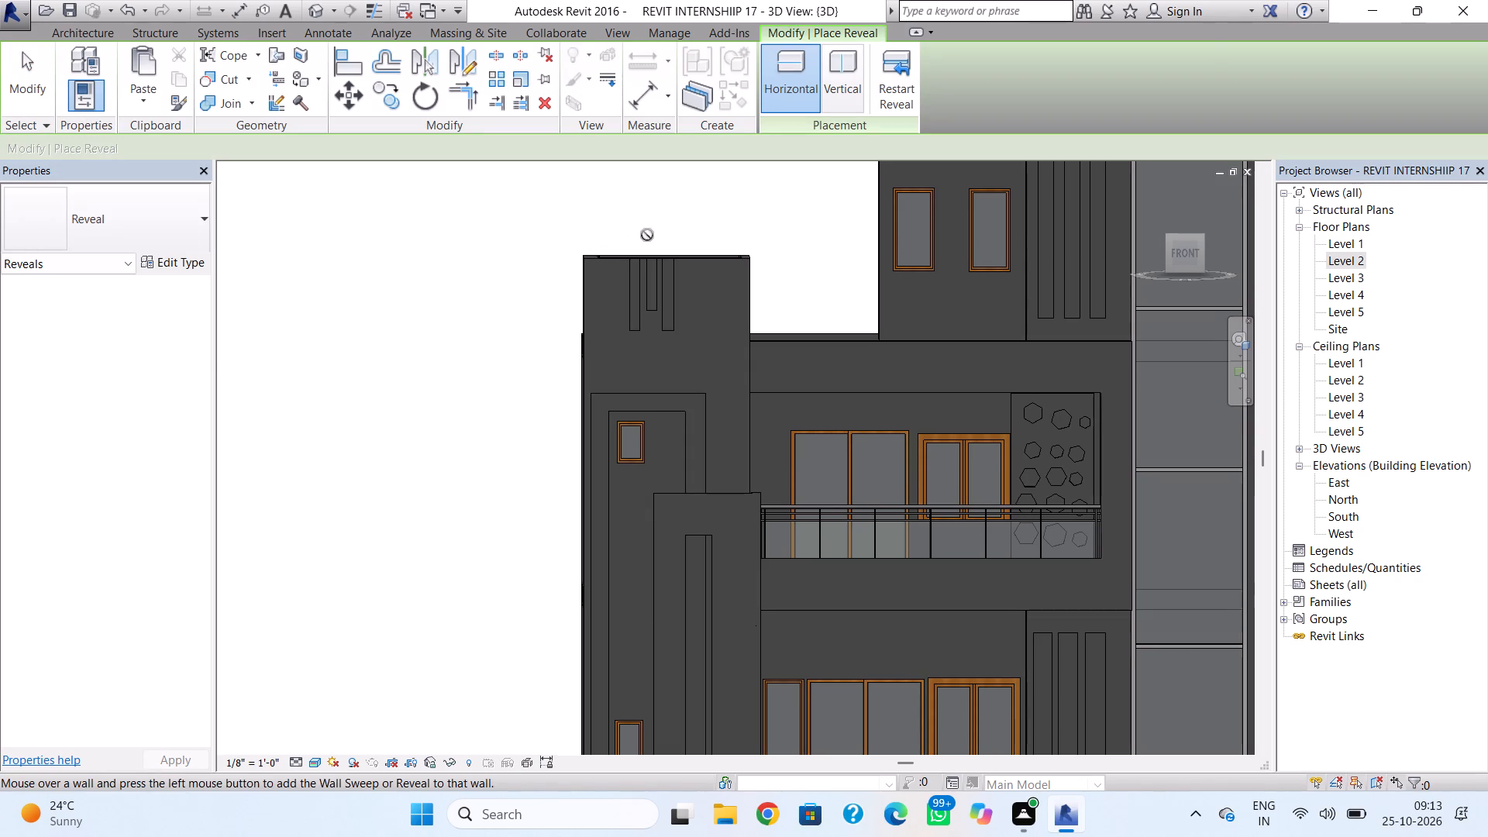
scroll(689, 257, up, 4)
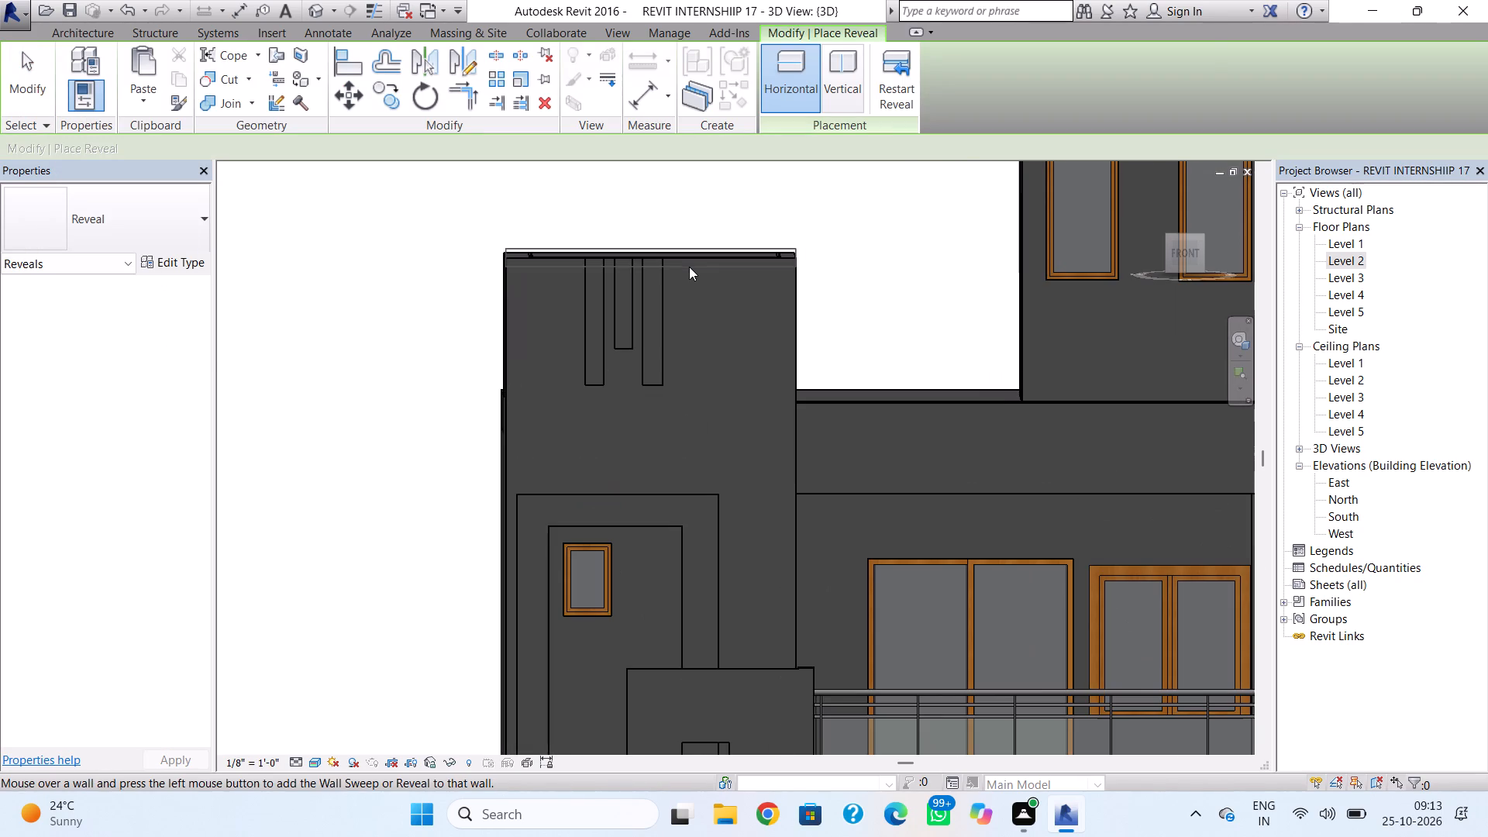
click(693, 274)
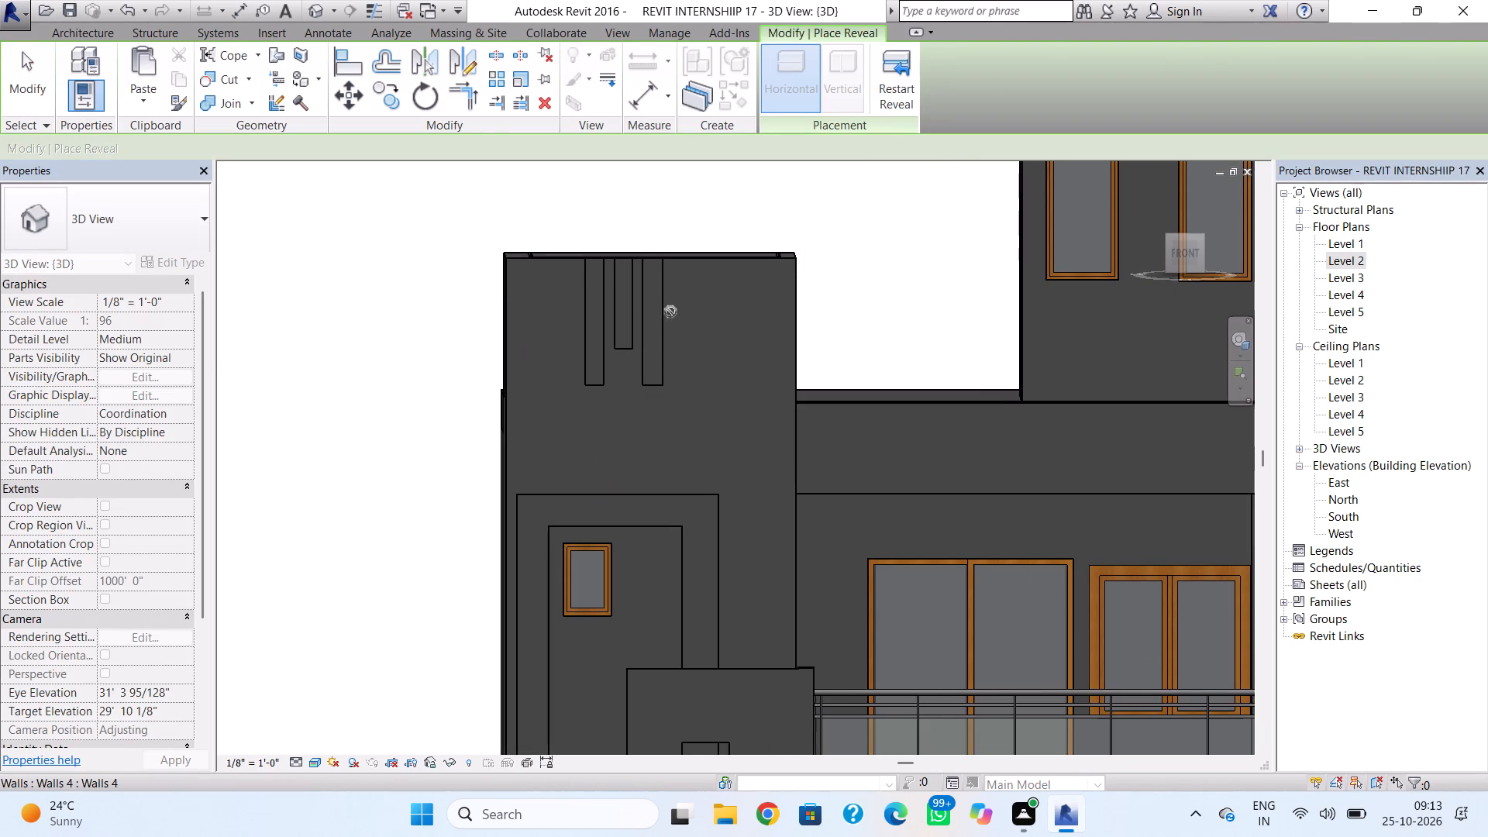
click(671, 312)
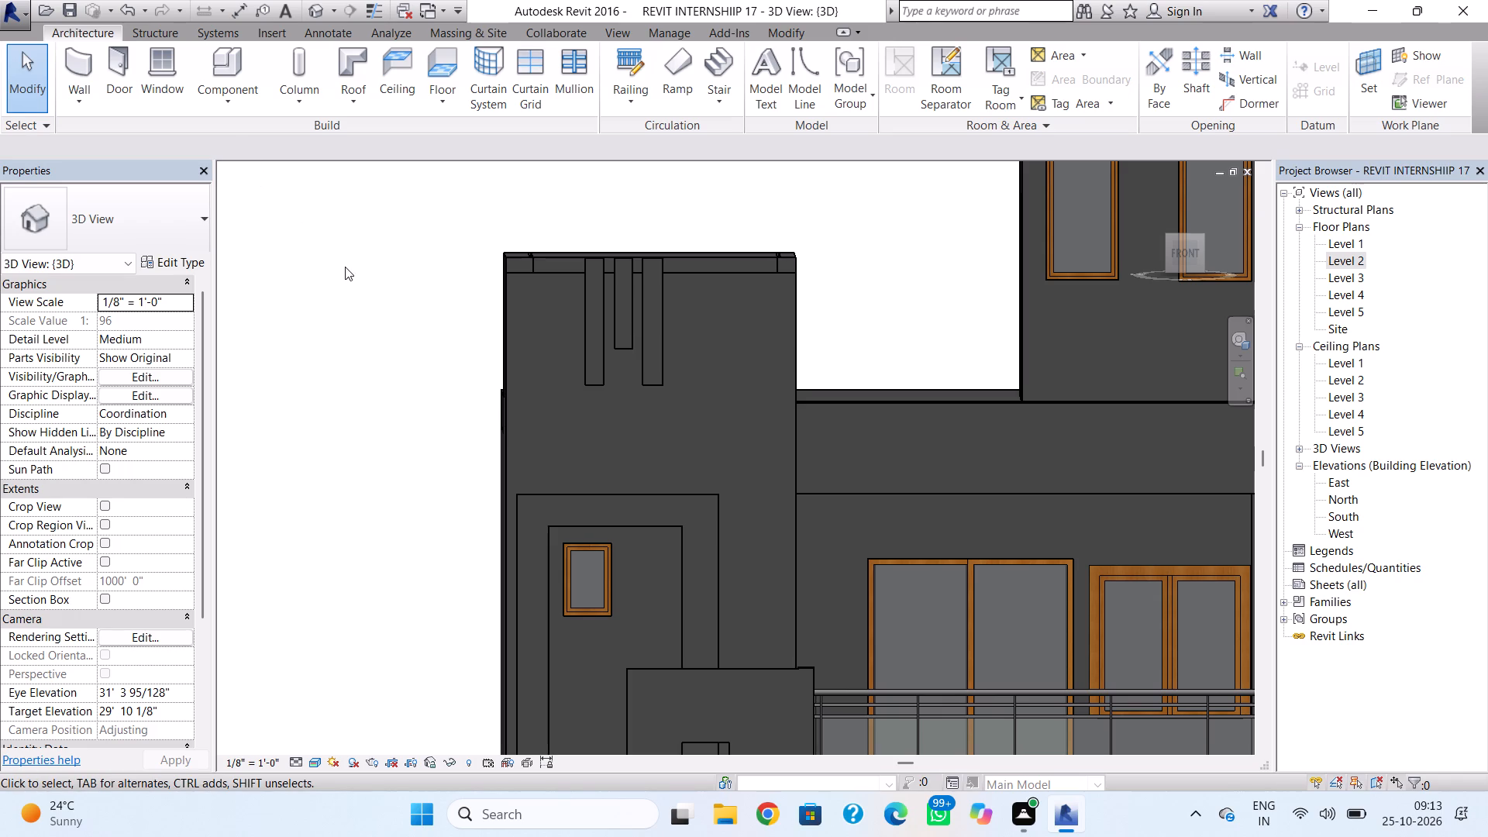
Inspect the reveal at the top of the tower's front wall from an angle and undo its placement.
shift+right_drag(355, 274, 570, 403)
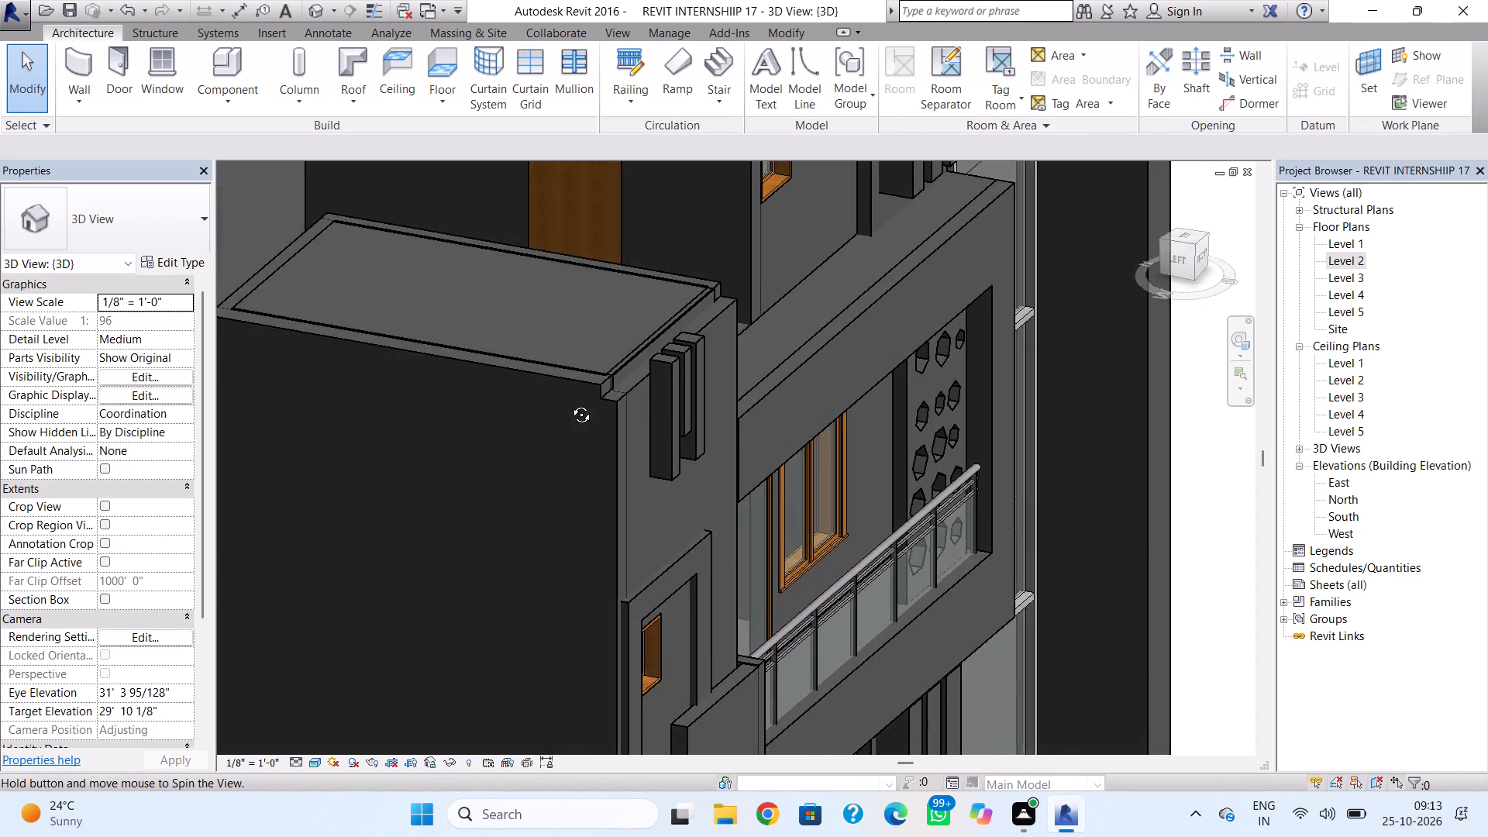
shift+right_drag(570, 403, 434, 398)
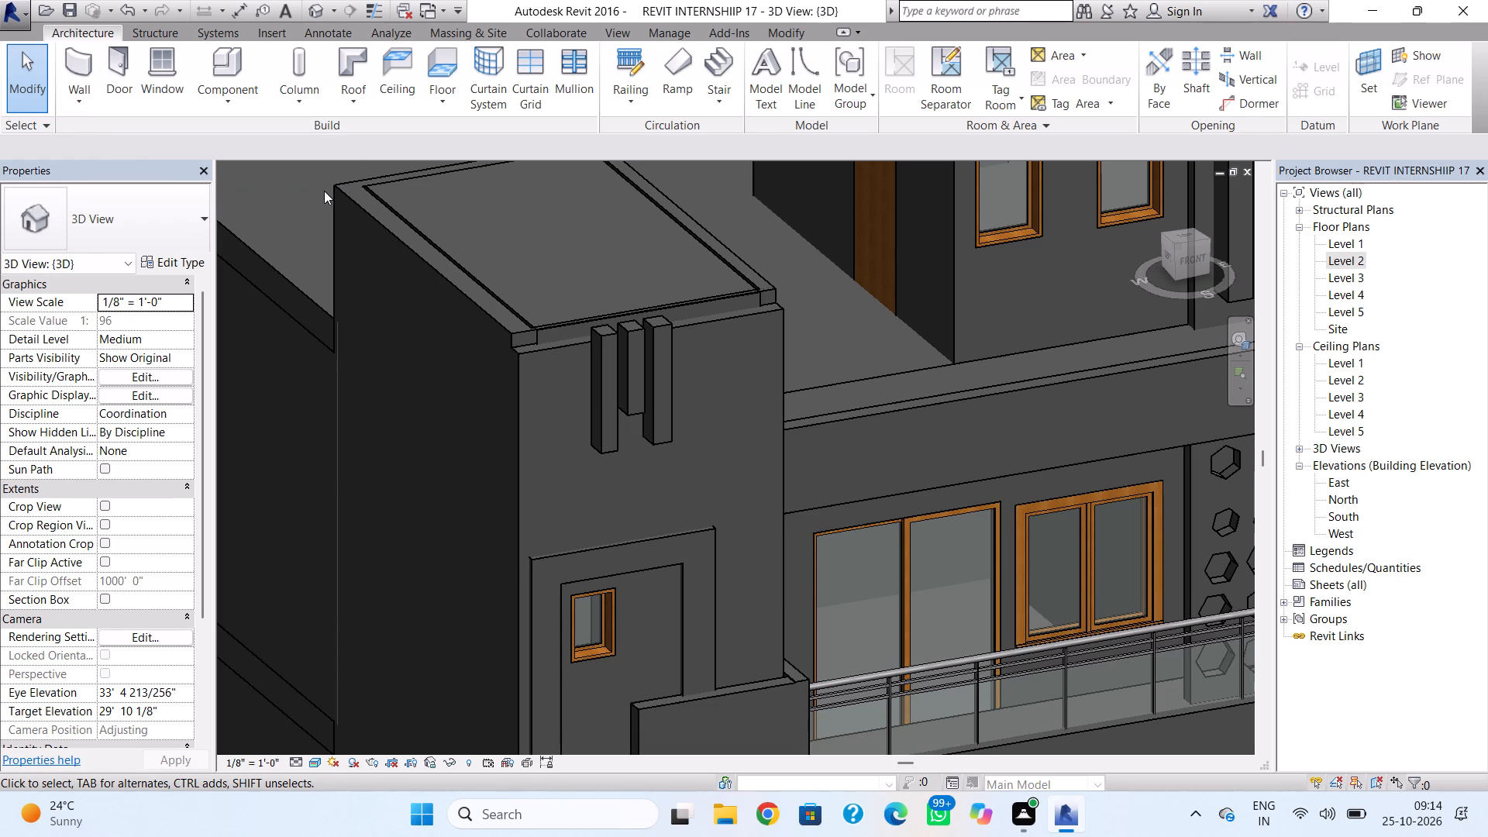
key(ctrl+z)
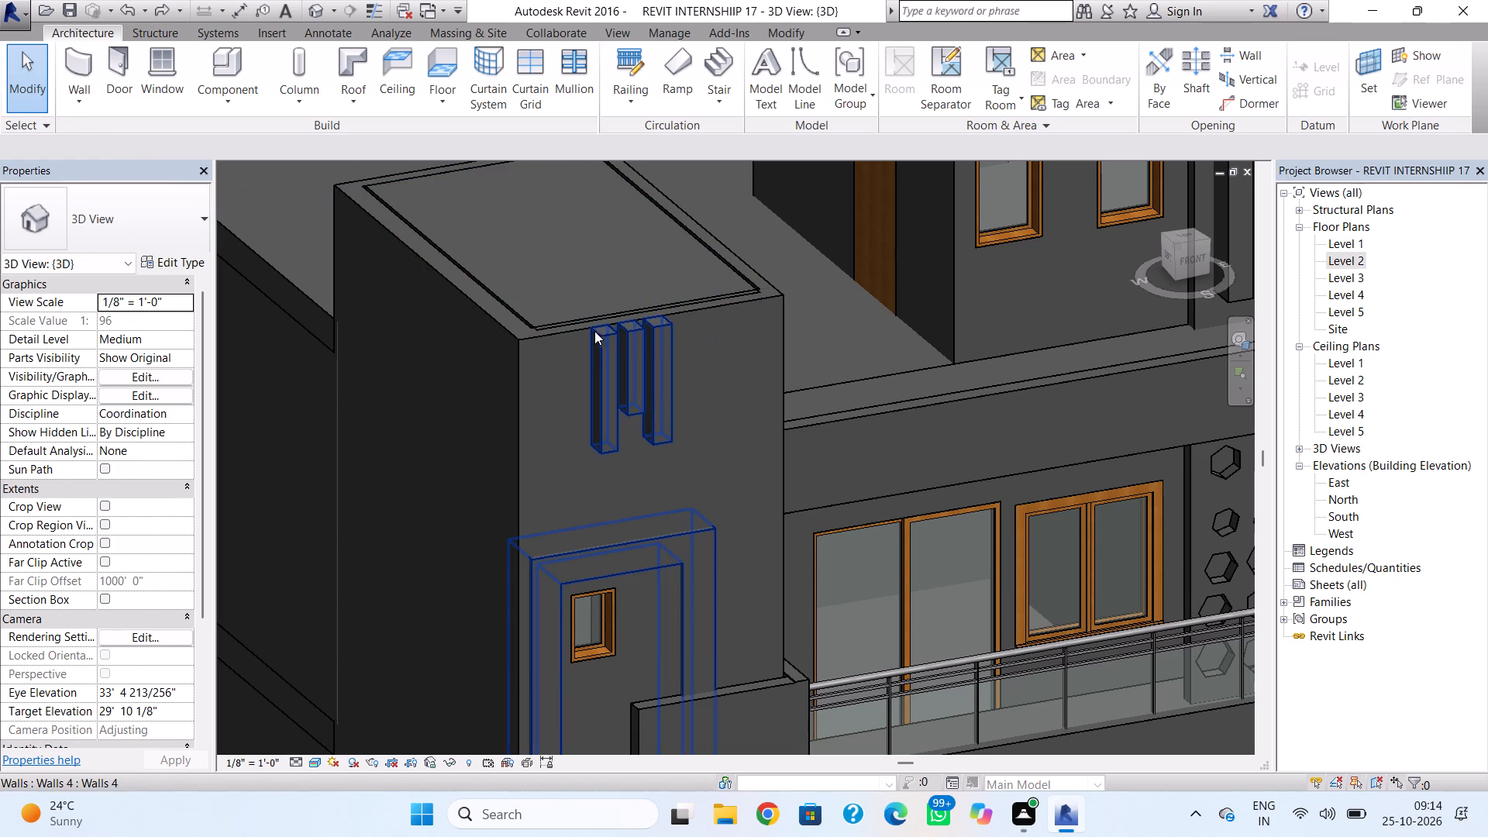
Nudge the tower's Generic - 8" front wall outward by five increments, towards the front of the building, and deselect it.
click(549, 341)
shift+right_drag(527, 357, 680, 464)
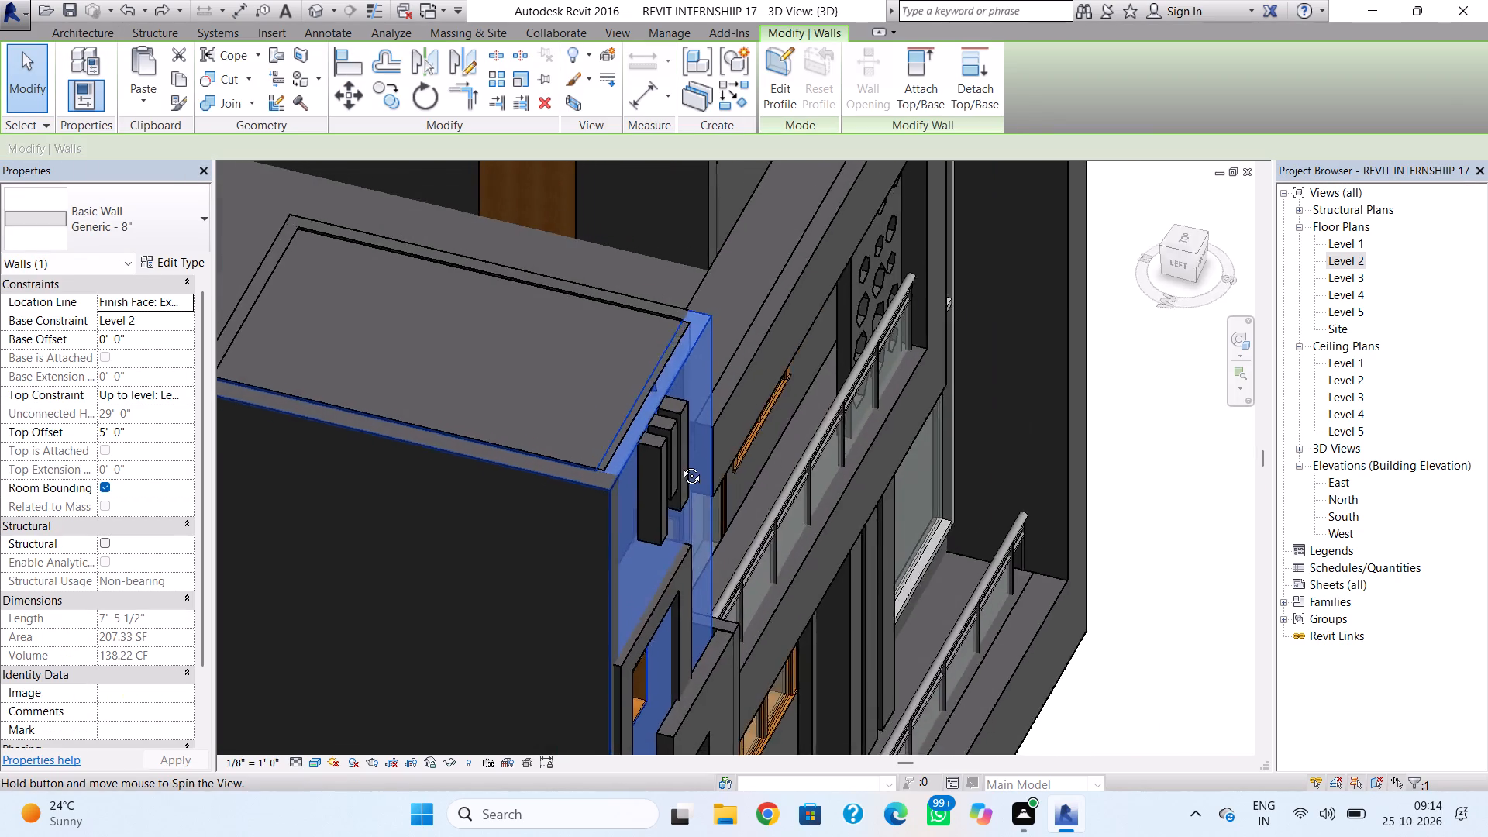
shift+right_drag(680, 464, 700, 219)
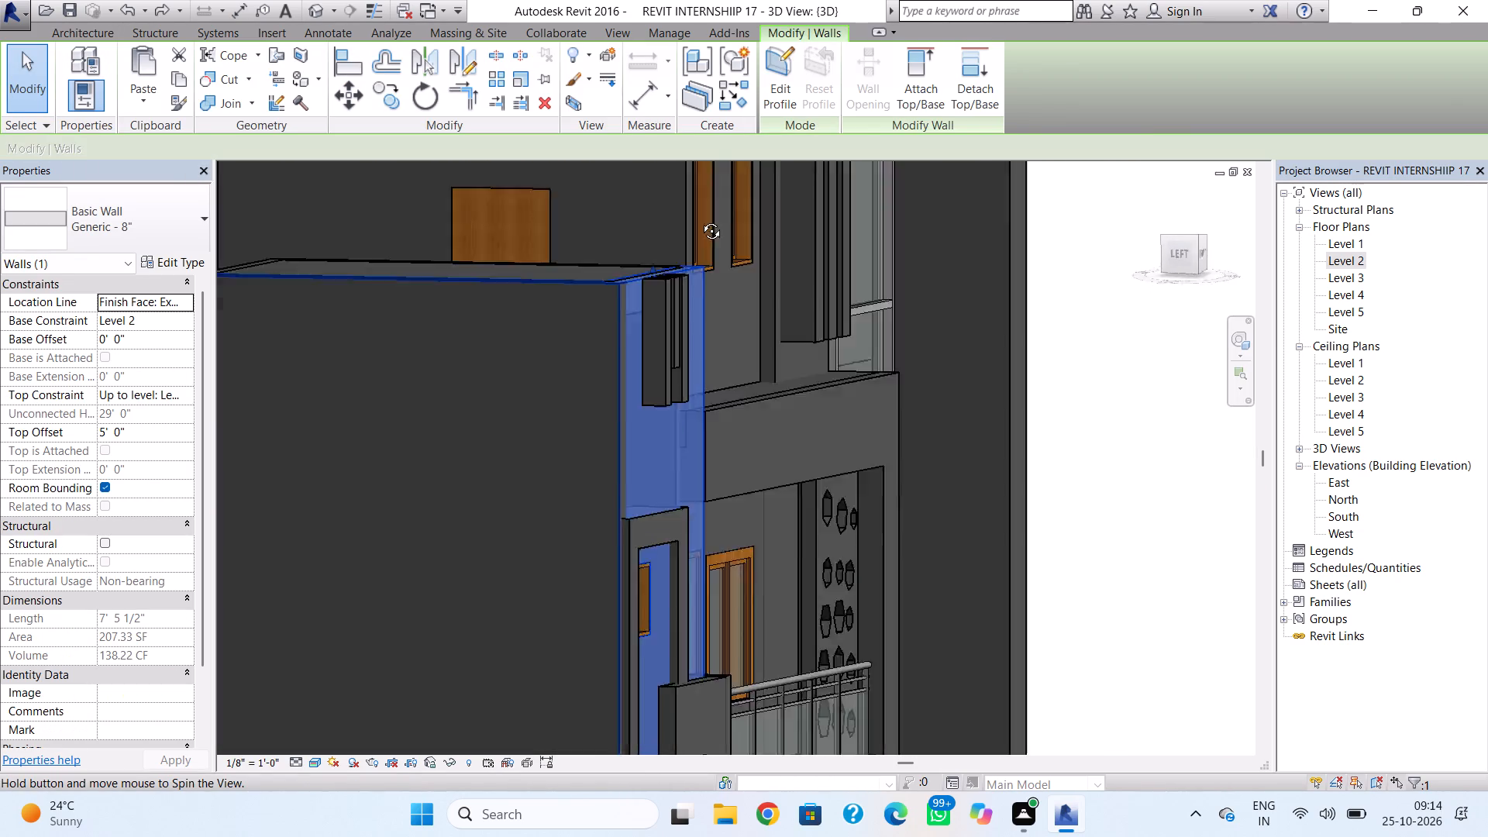
shift+right_drag(700, 219, 716, 246)
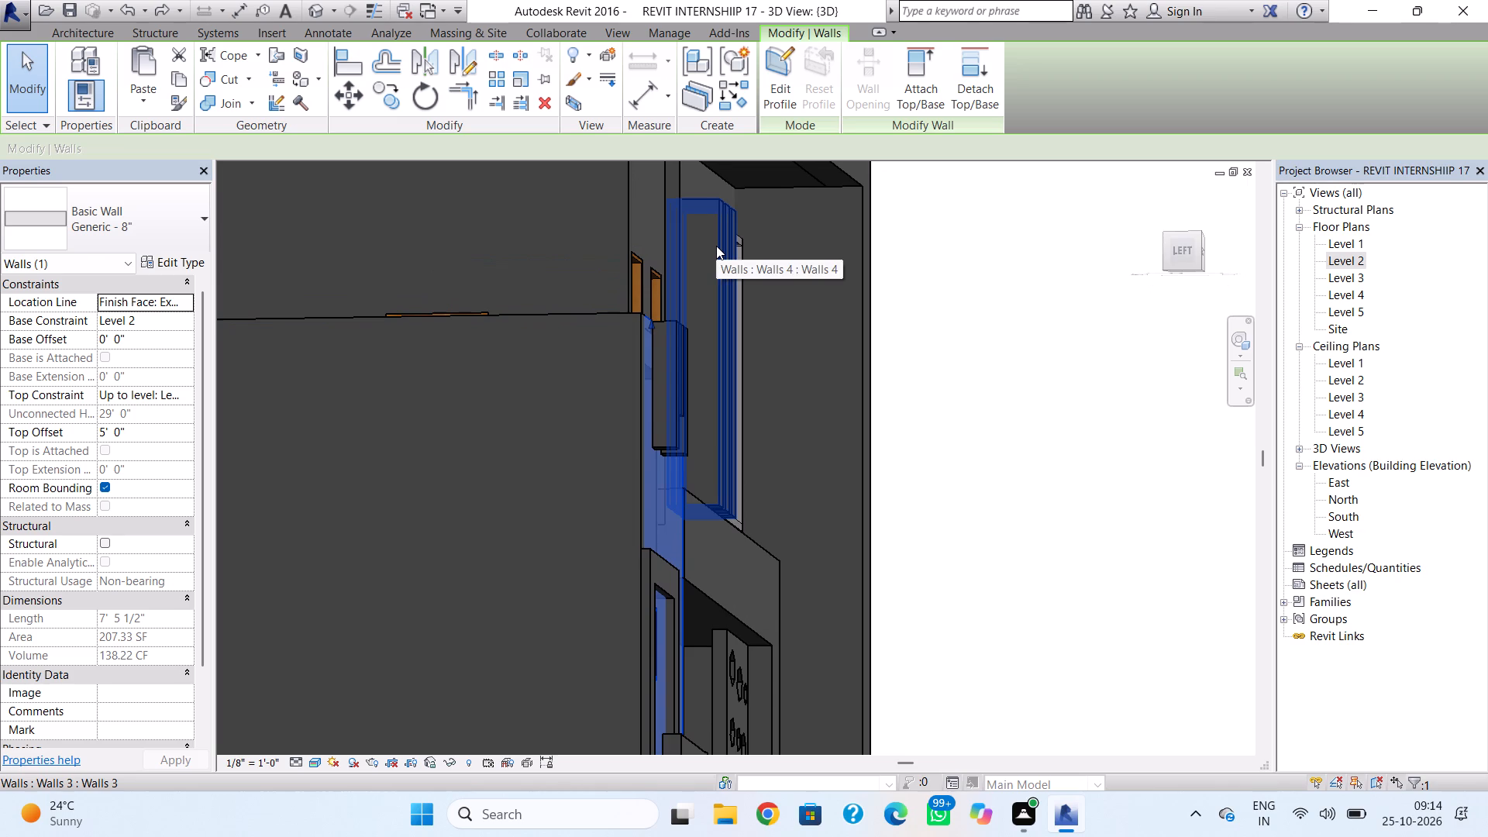
key(Right)
key(Right)
key(Right)
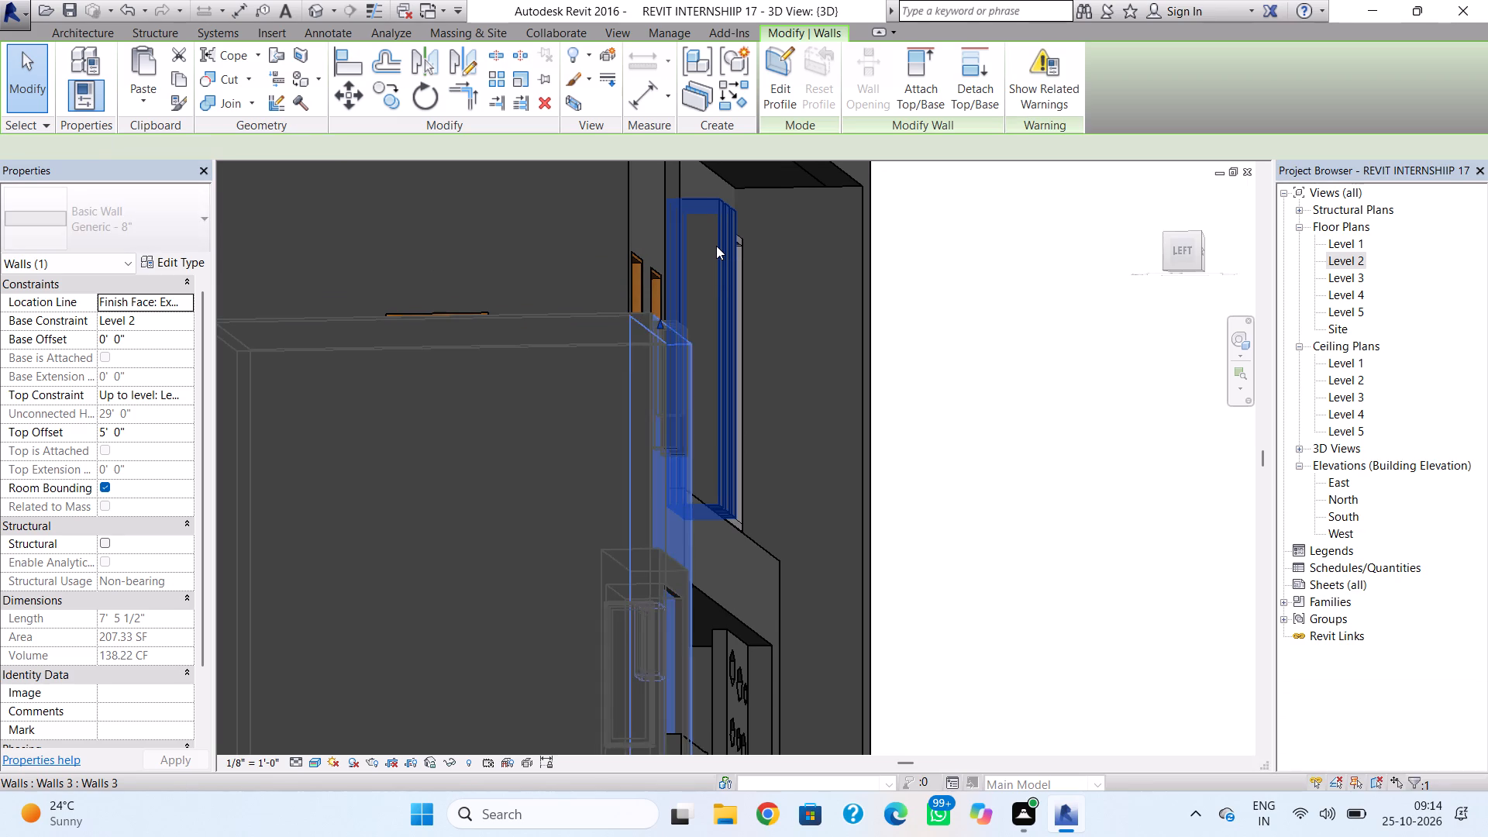
key(Right)
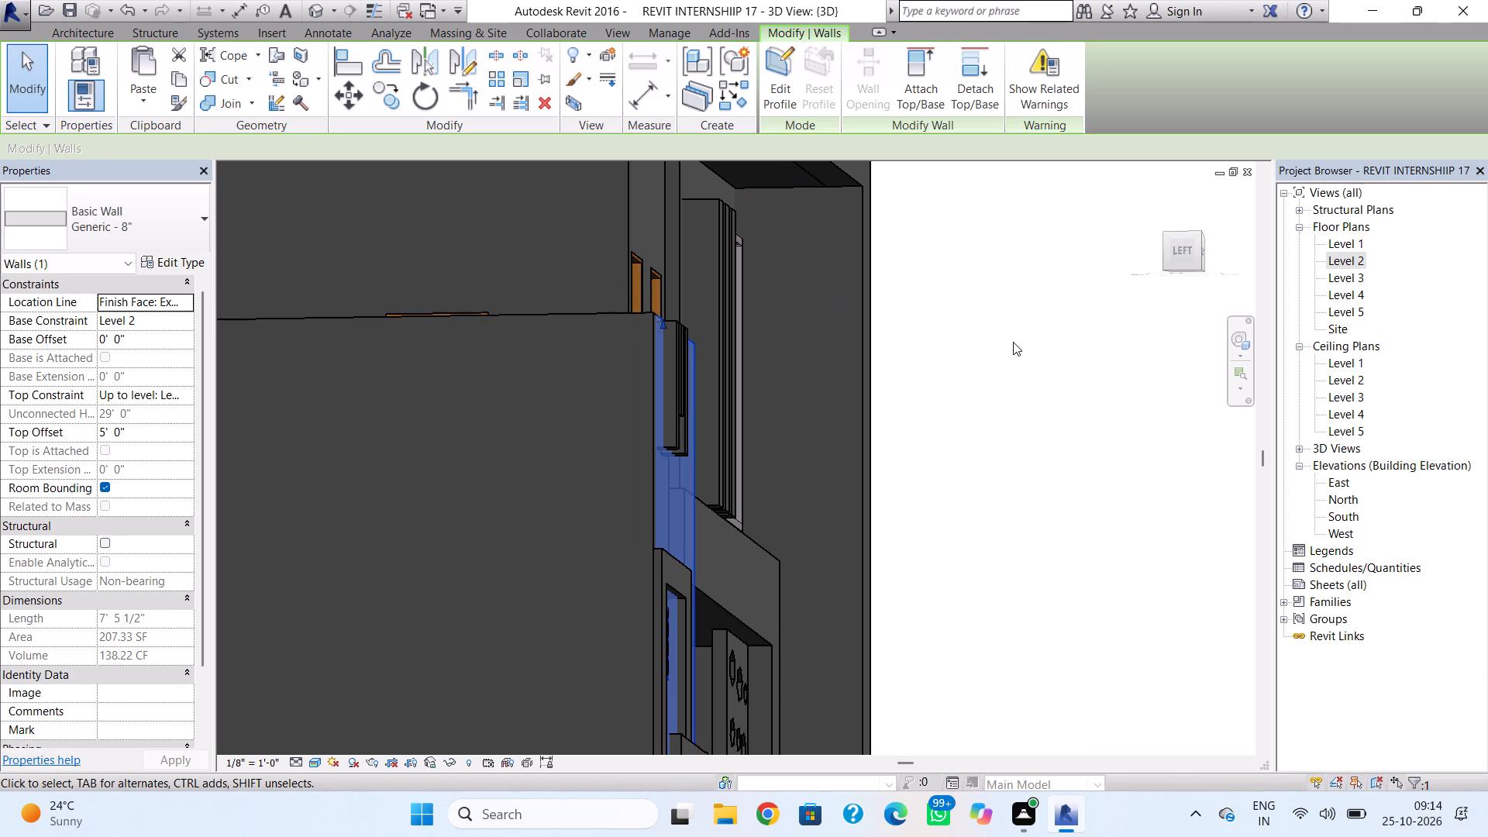
key(Right)
click(1013, 342)
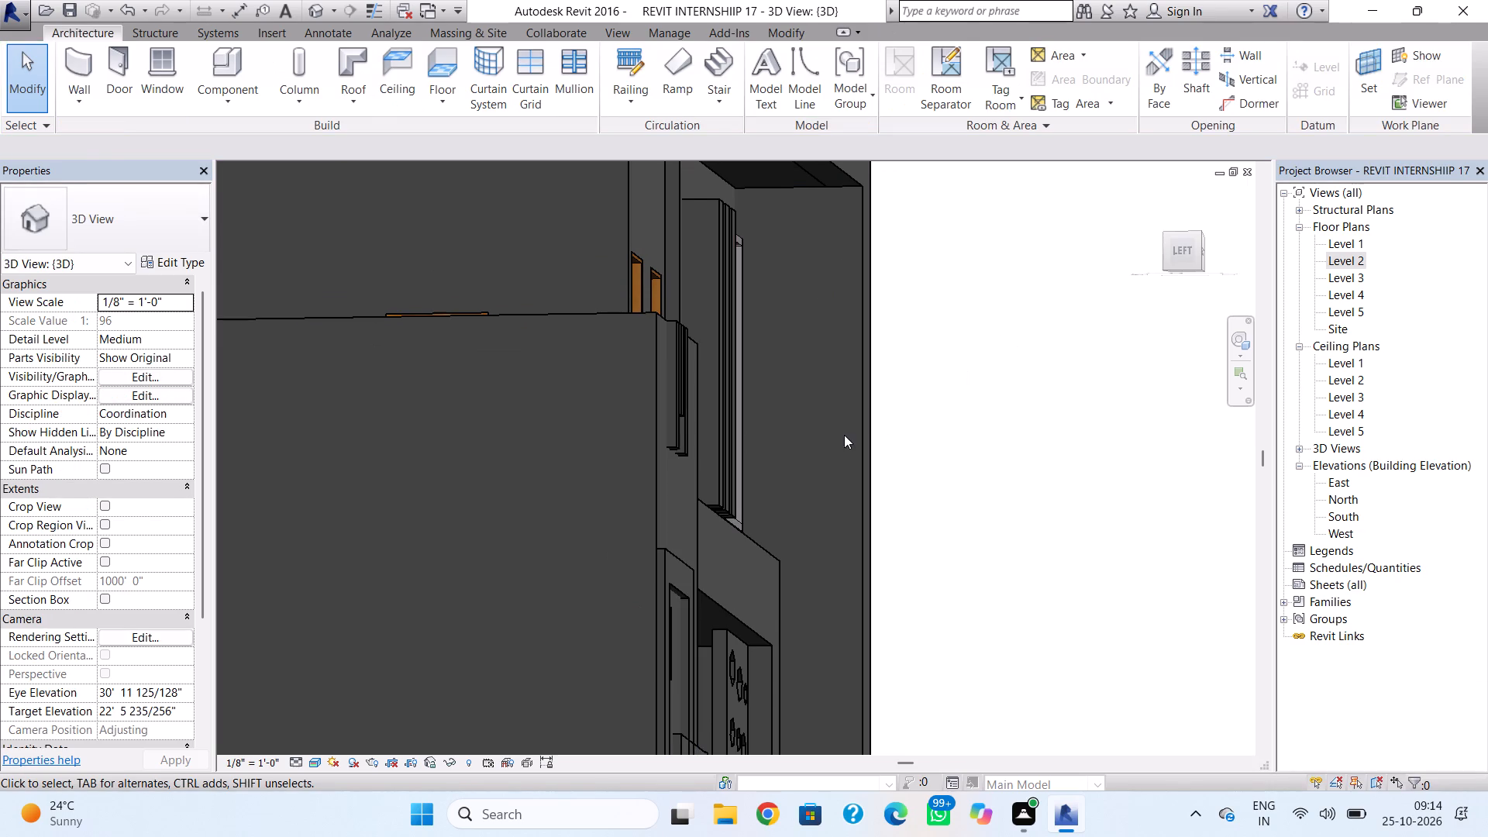
Examine the tower's front wall, its fins and the roof edge from several angles around the front facade.
shift+right_drag(843, 435, 618, 697)
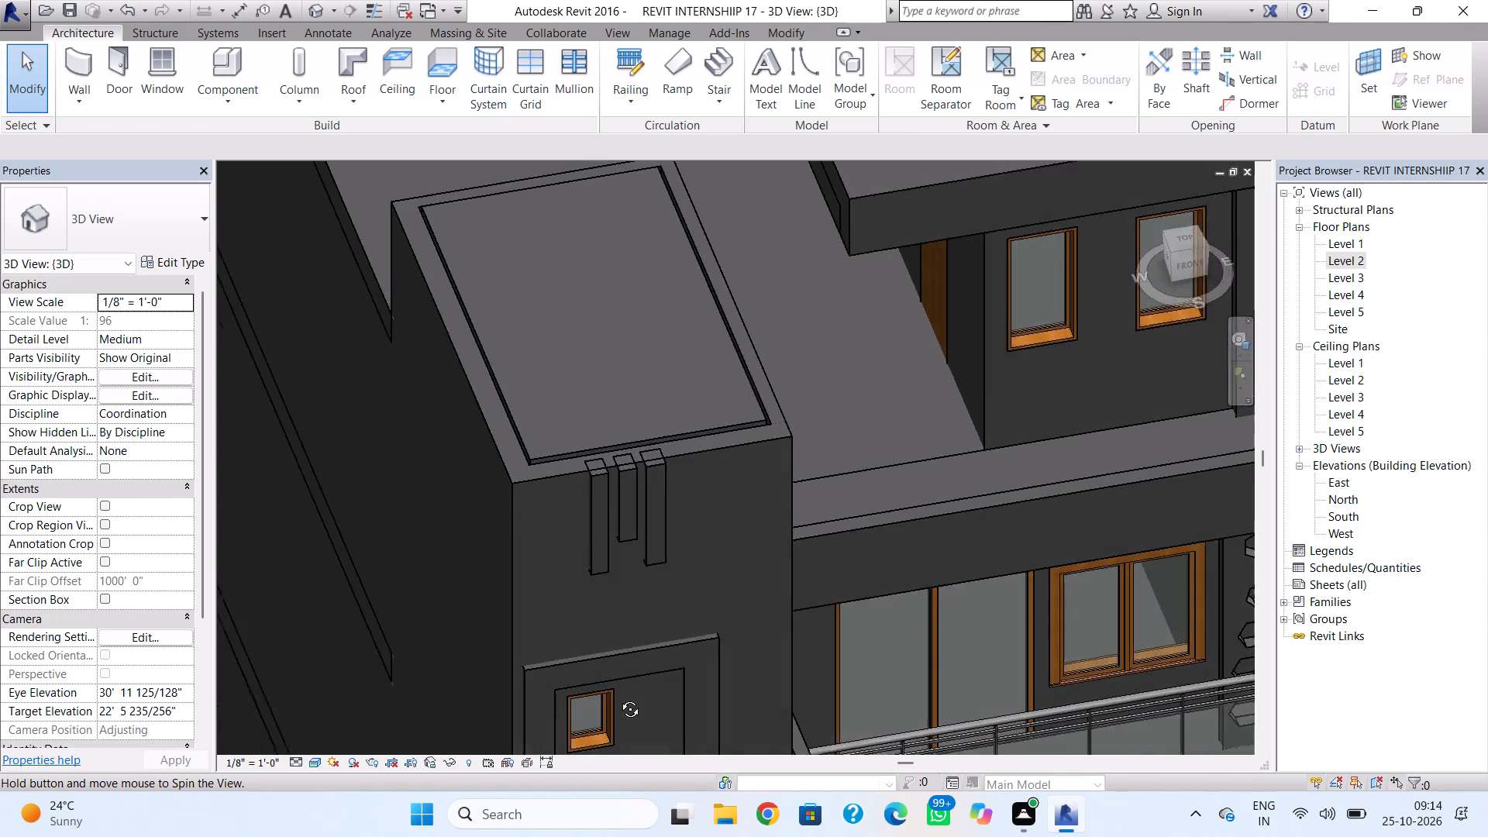
shift+right_drag(618, 697, 450, 411)
right_drag(544, 580, 589, 591)
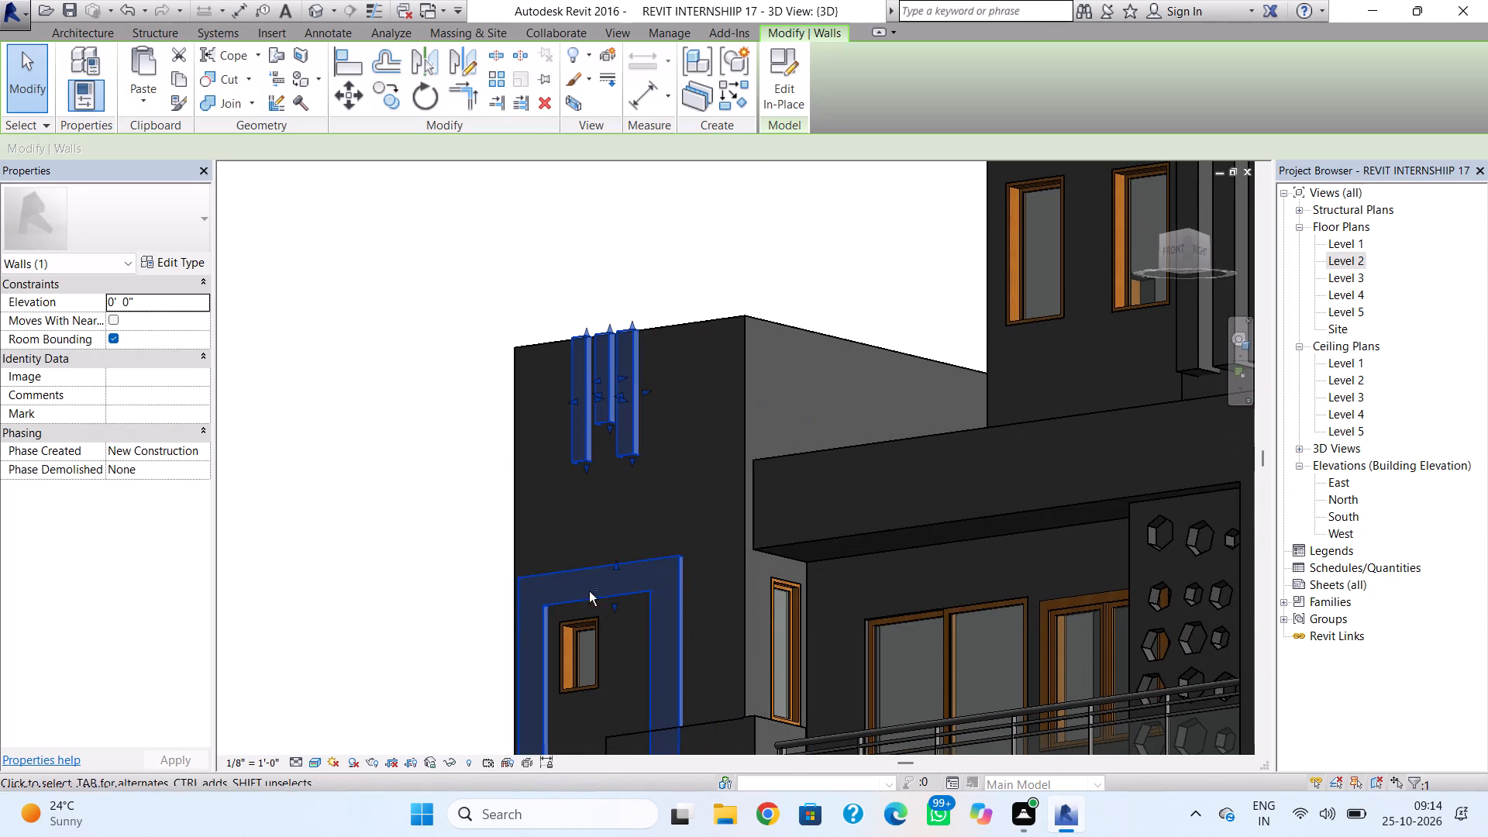
right_drag(589, 591, 769, 667)
key(Escape)
scroll(776, 651, down, 3)
middle_drag(671, 438, 671, 437)
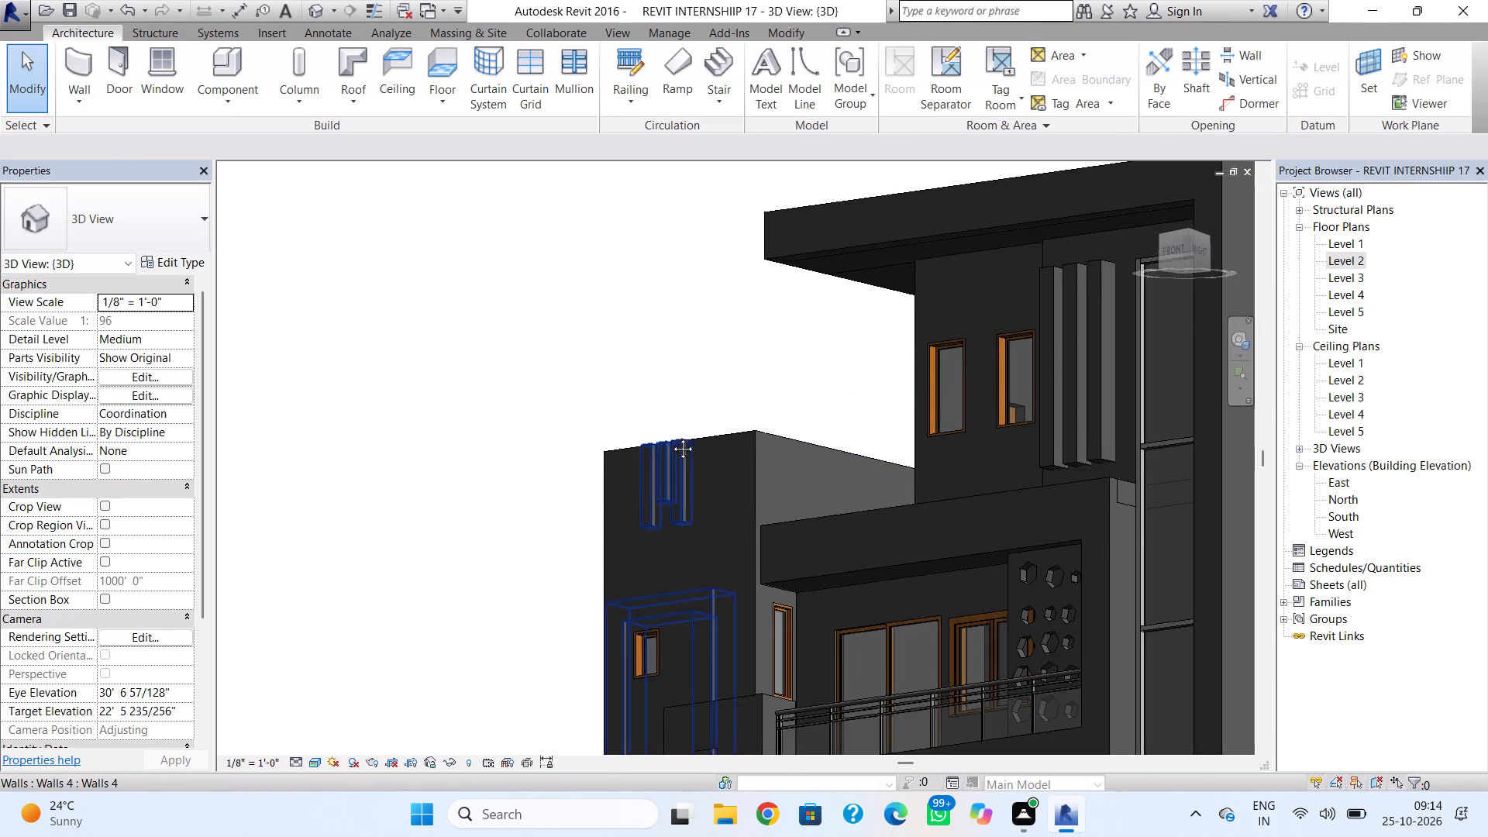
middle_drag(671, 437, 687, 462)
scroll(718, 551, down, 3)
middle_drag(715, 490, 677, 301)
scroll(677, 298, up, 1)
shift+right_drag(693, 477, 830, 593)
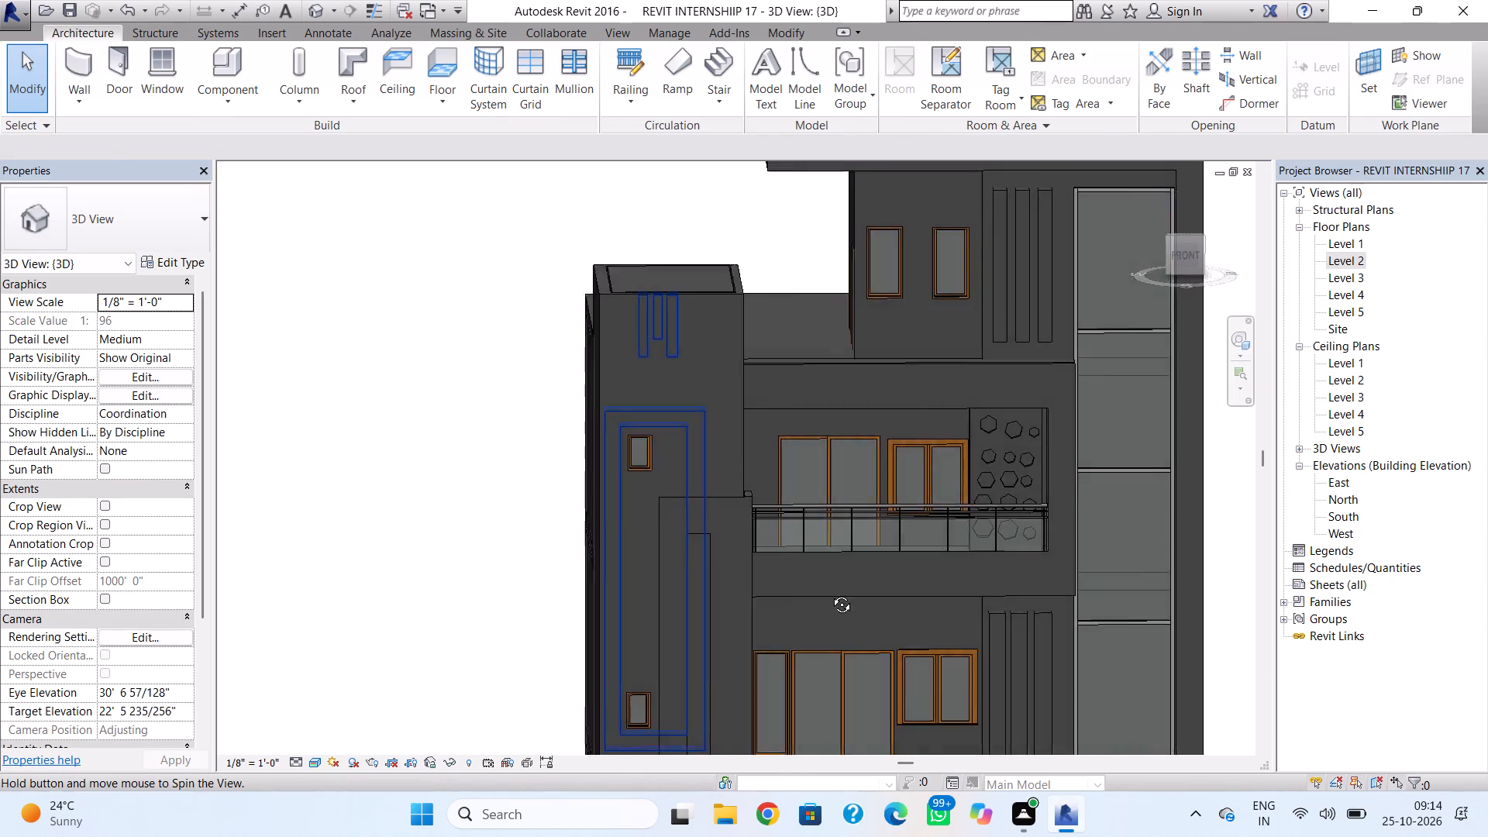
shift+right_drag(830, 593, 802, 646)
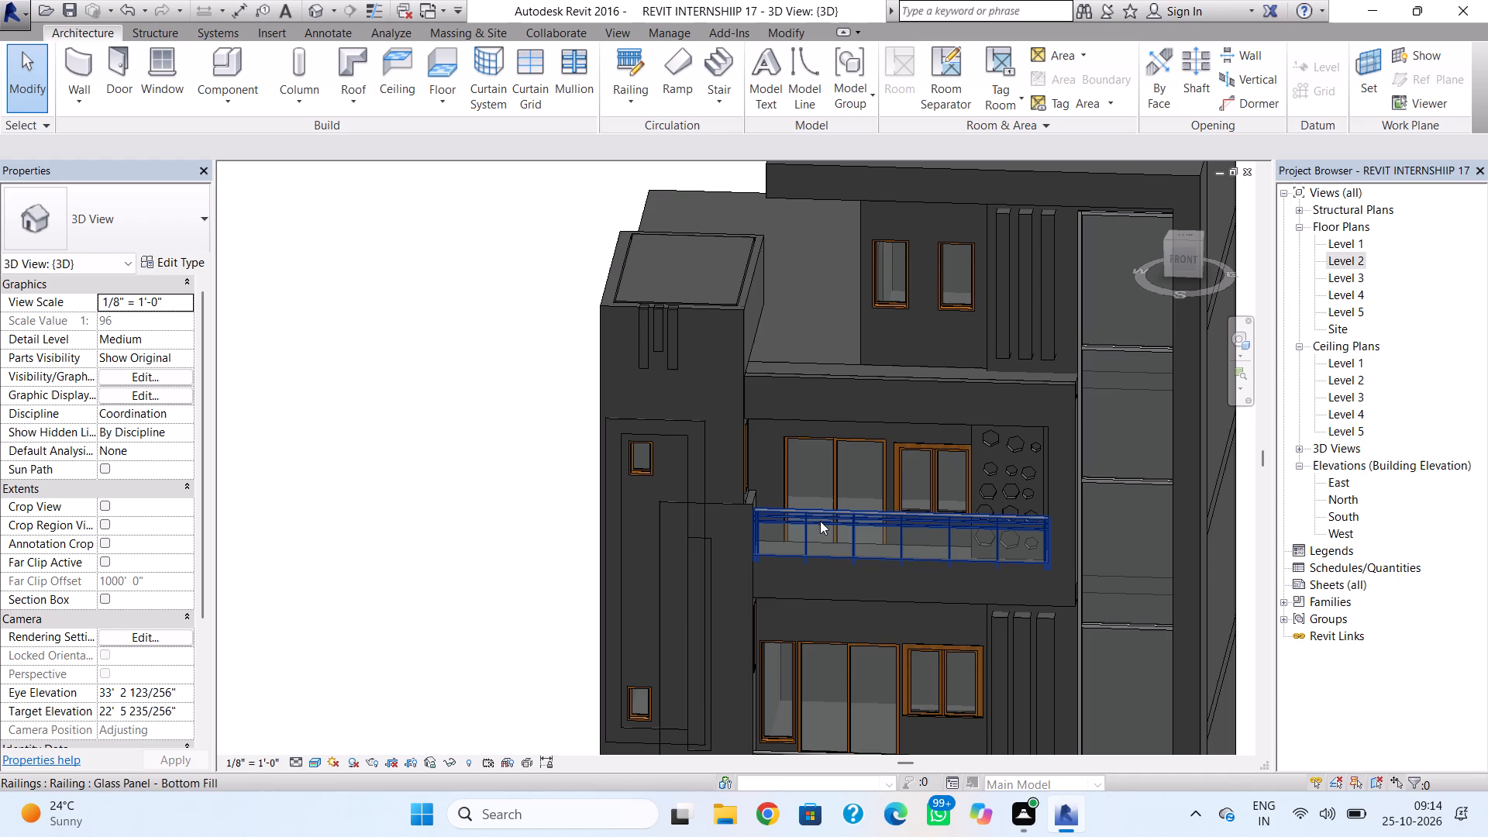
Open the tower roof's footprint in the Level 5 plan and nudge its front edge 2" outward to the front wall's inner face.
click(724, 298)
click(724, 298)
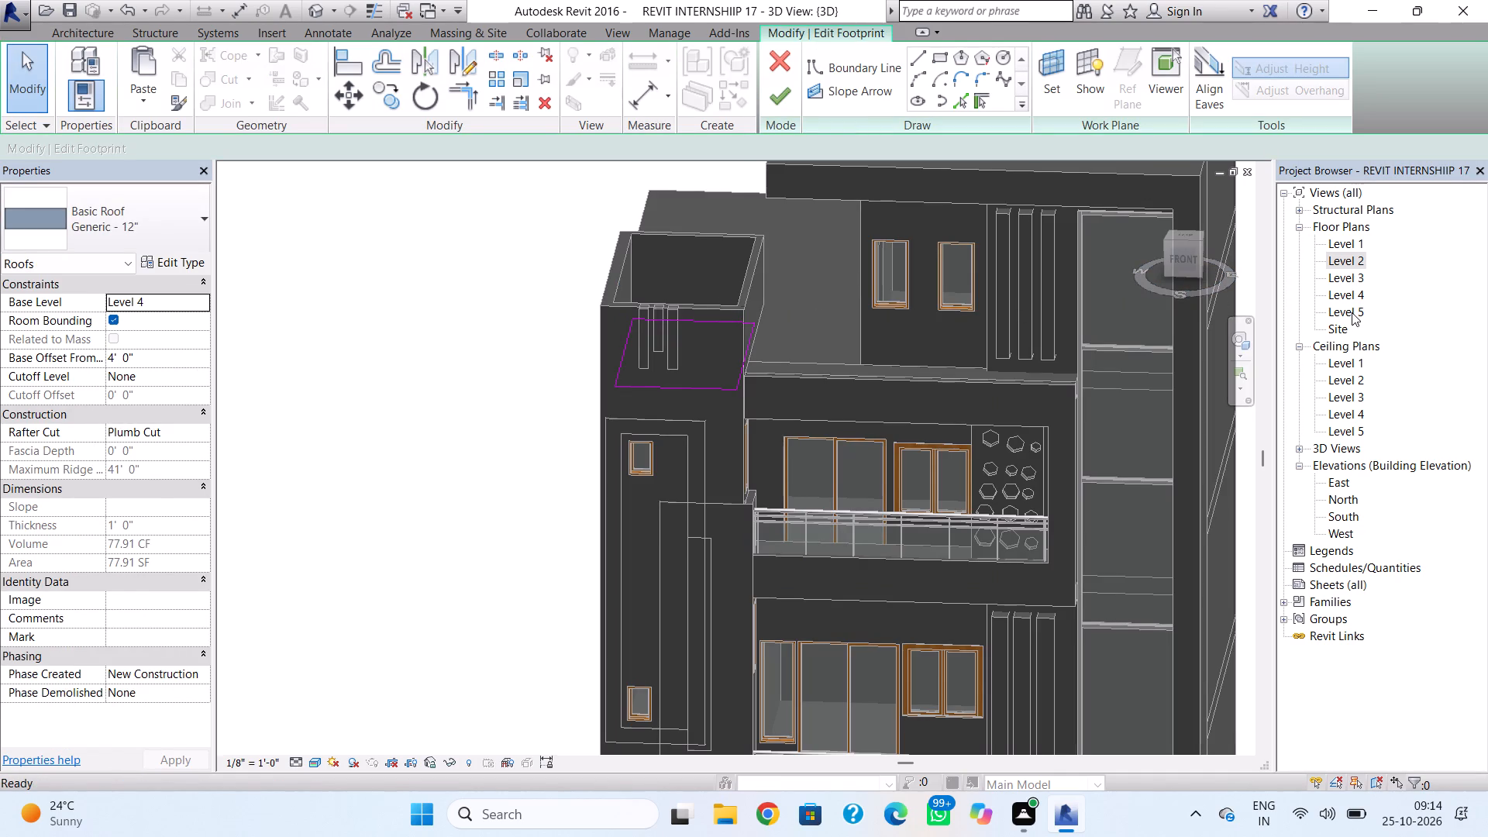
click(1352, 312)
click(1352, 312)
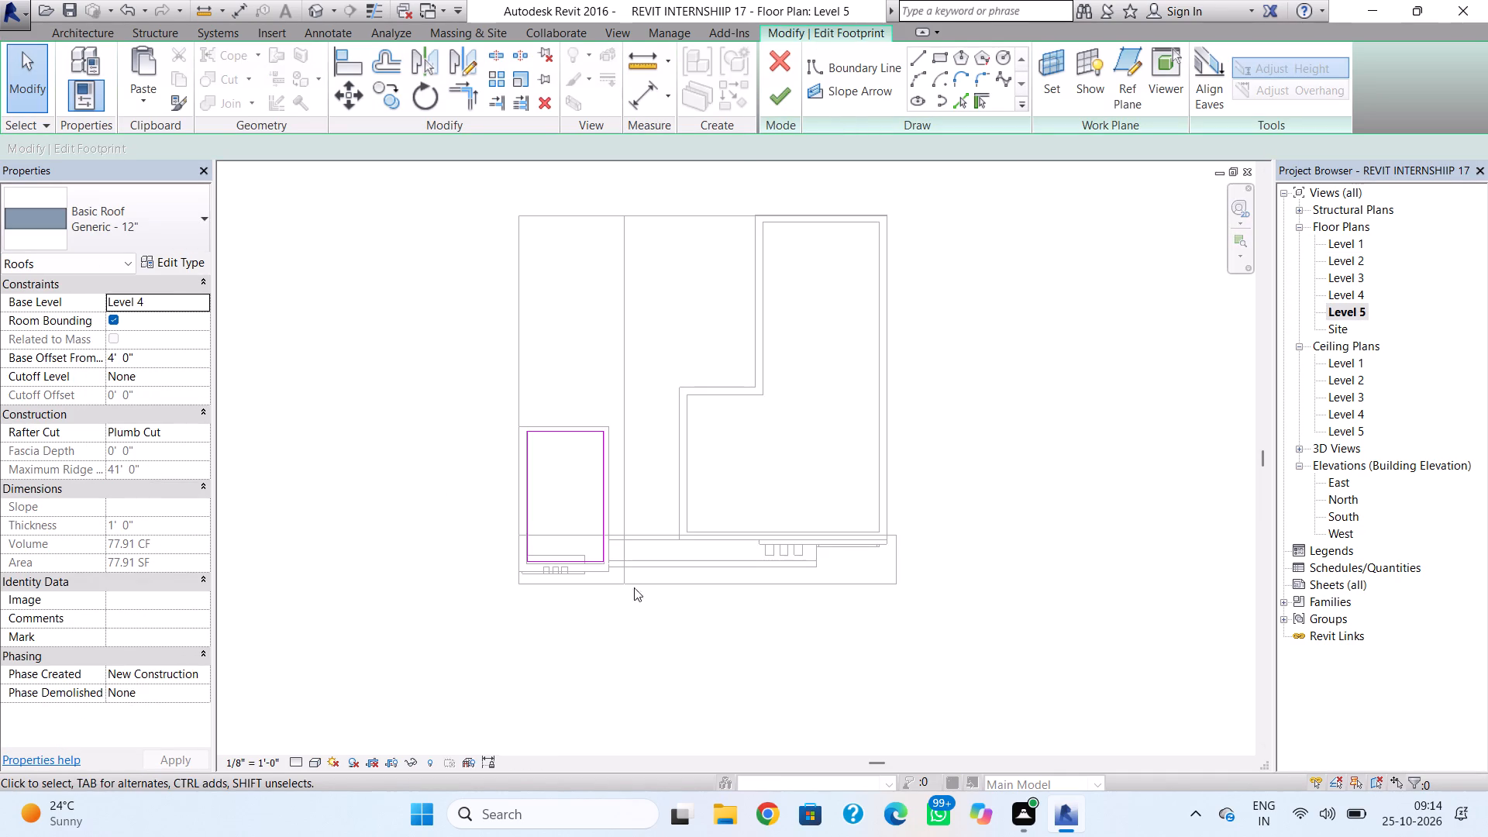
scroll(576, 556, up, 9)
click(578, 574)
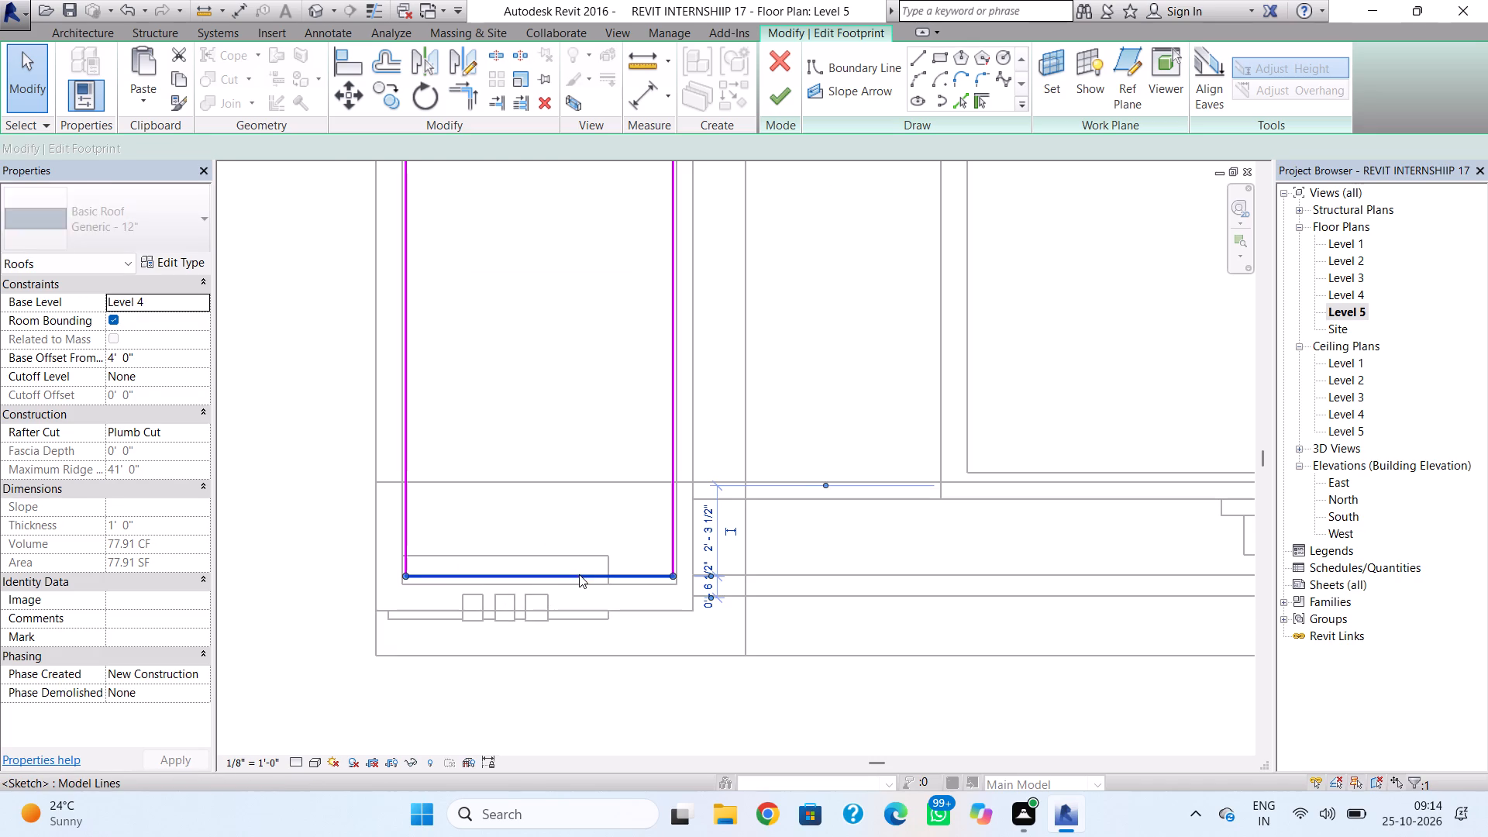
key(Down)
key(Down)
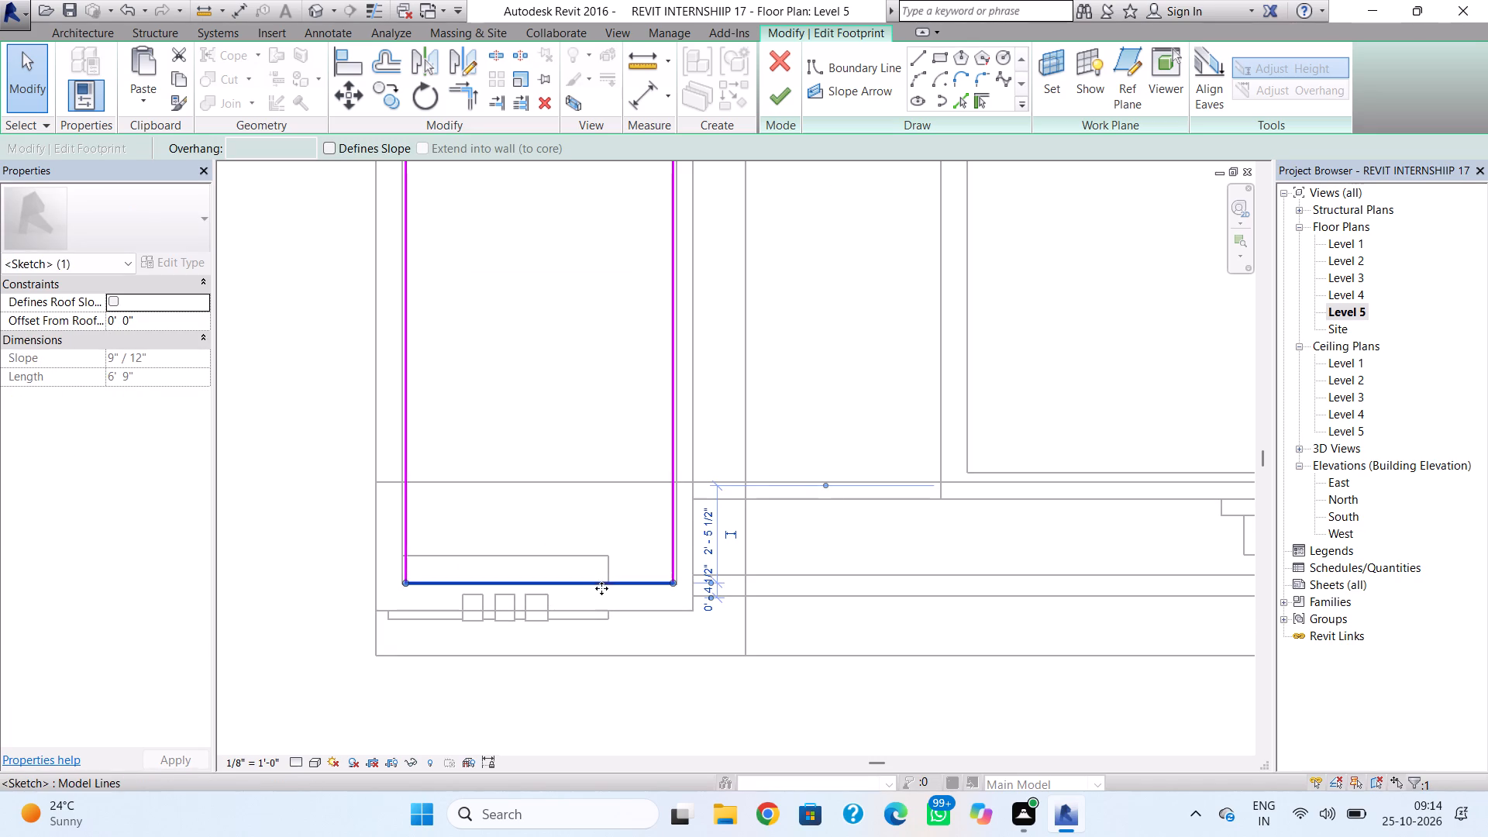
Nudge both side edges of the tower roof's footprint 1" outward to the walls' inner faces and finish the footprint edit.
scroll(666, 538, up, 2)
click(666, 546)
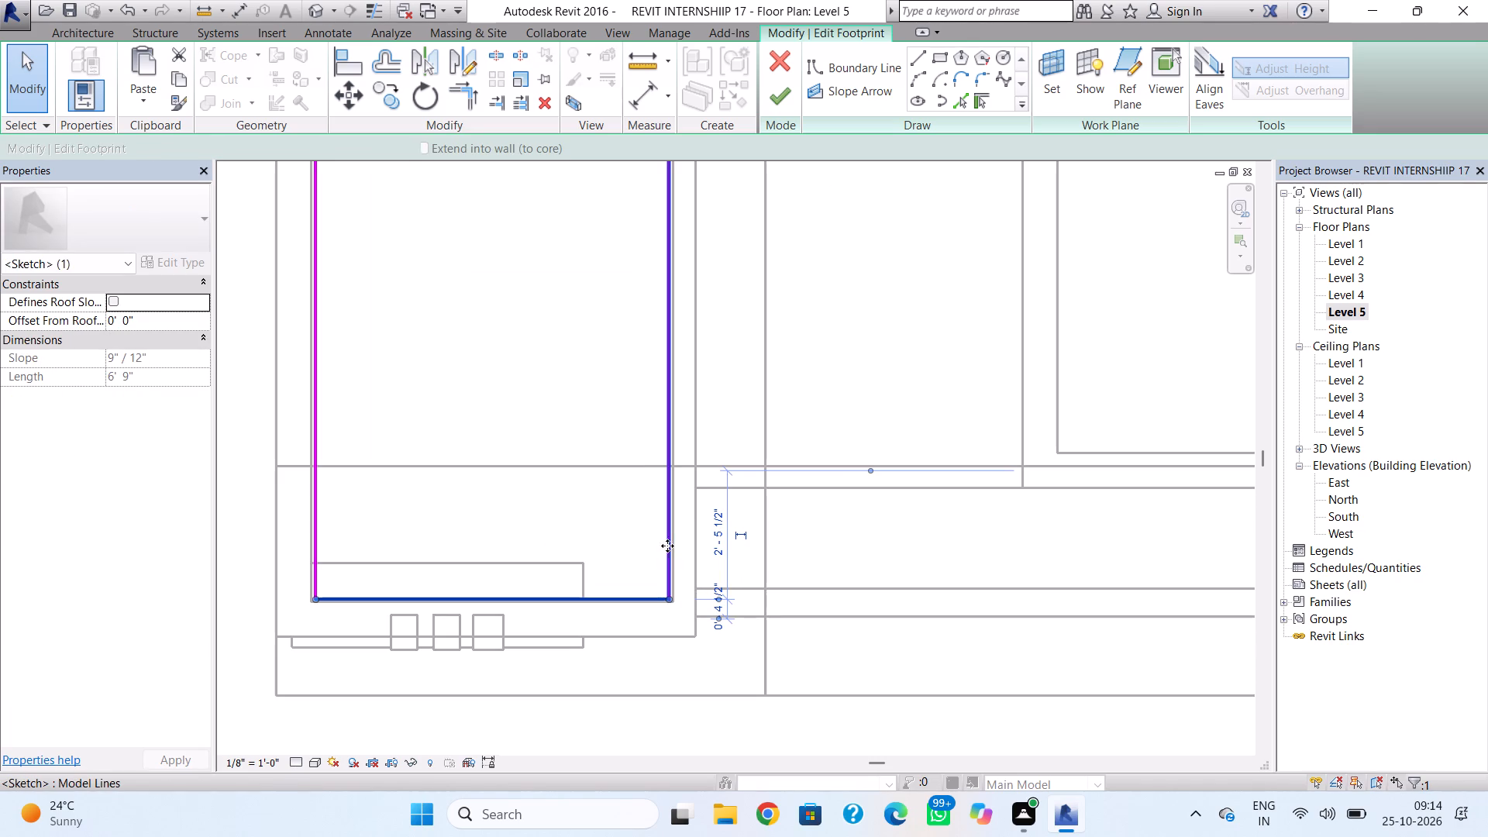
key(Right)
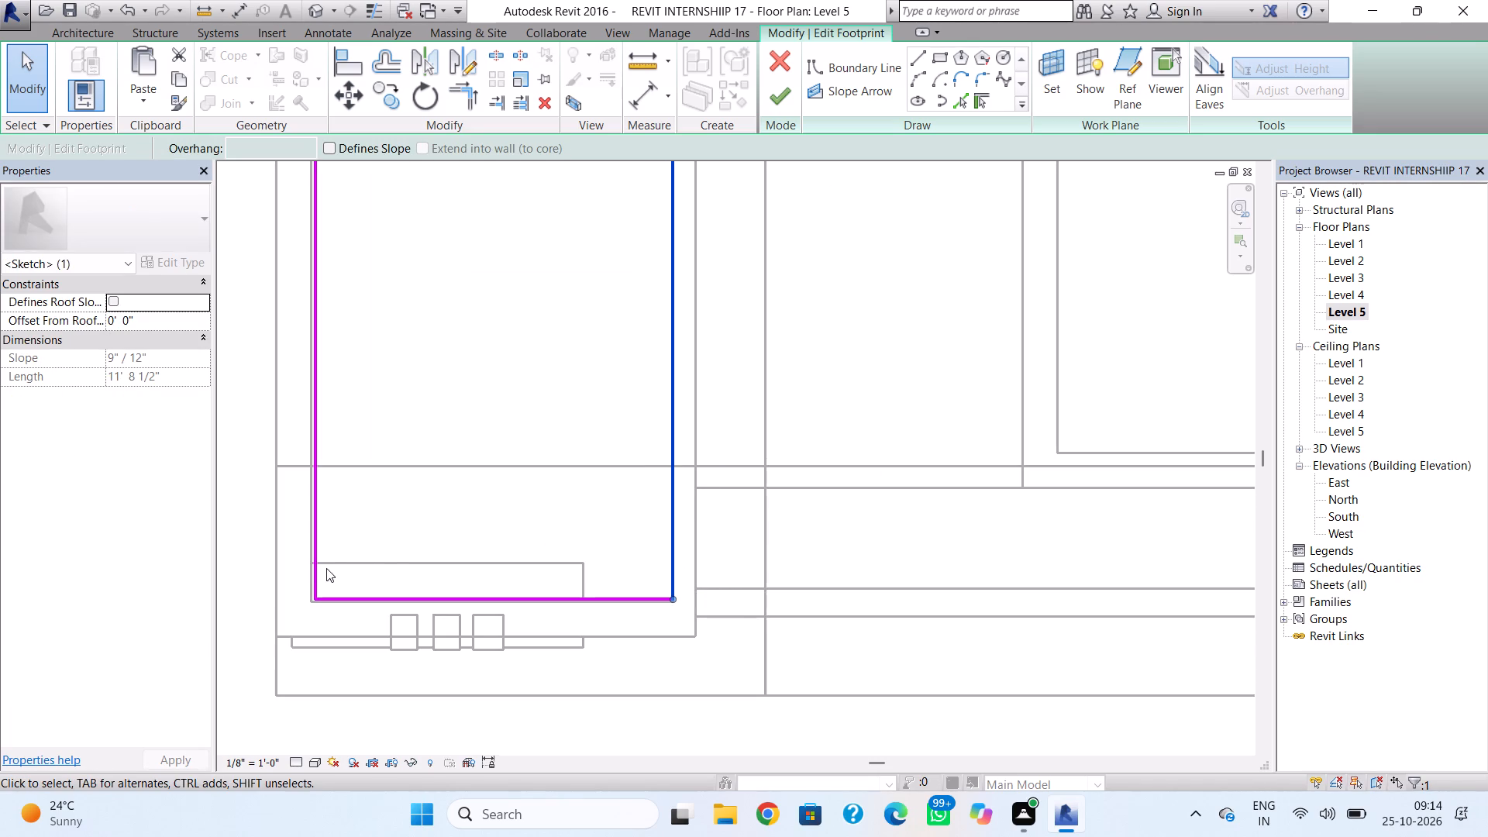
click(321, 570)
key(Left)
middle_drag(412, 453, 418, 508)
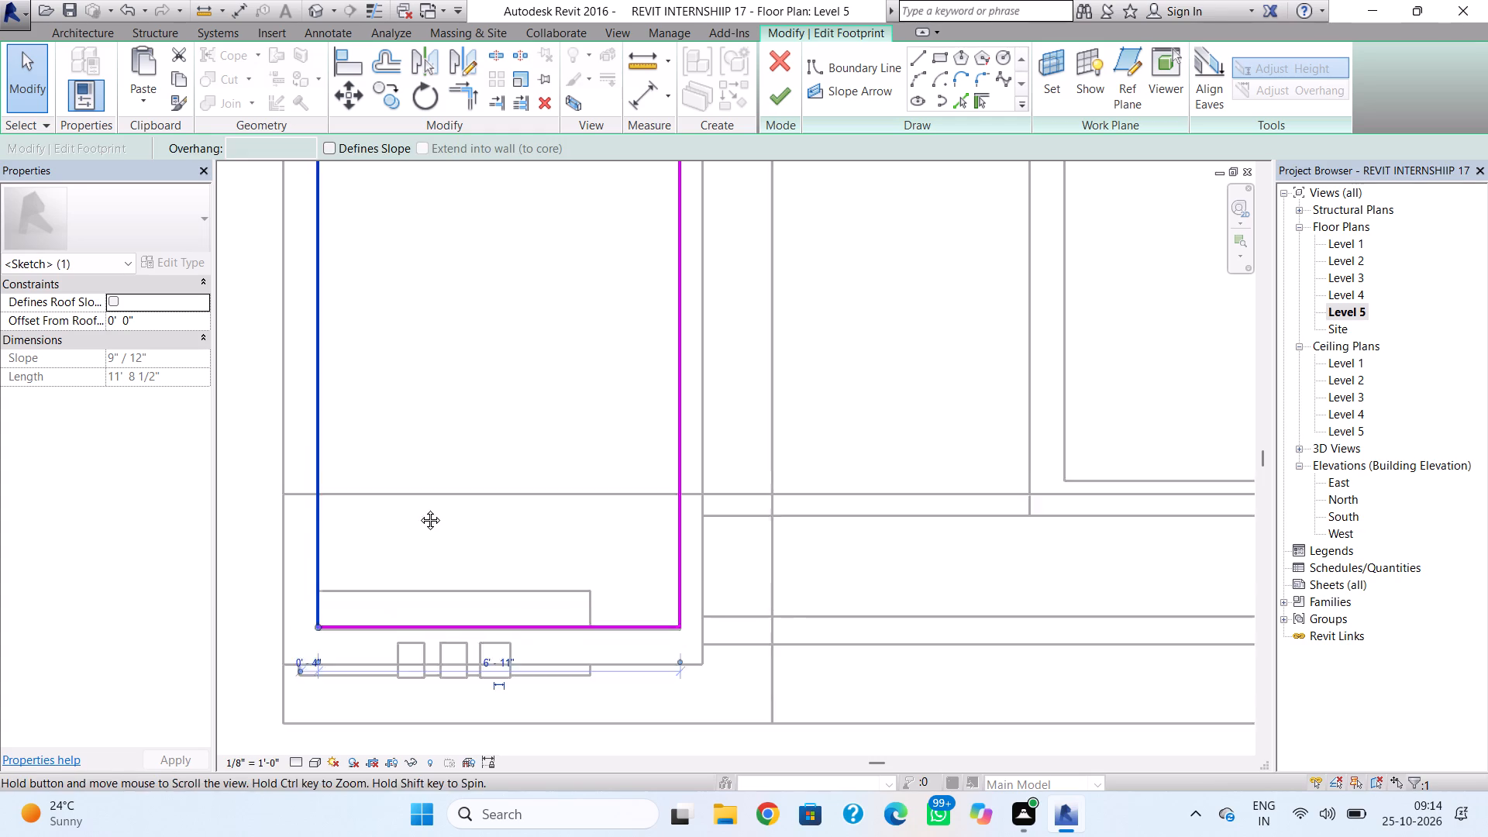
middle_drag(418, 508, 408, 696)
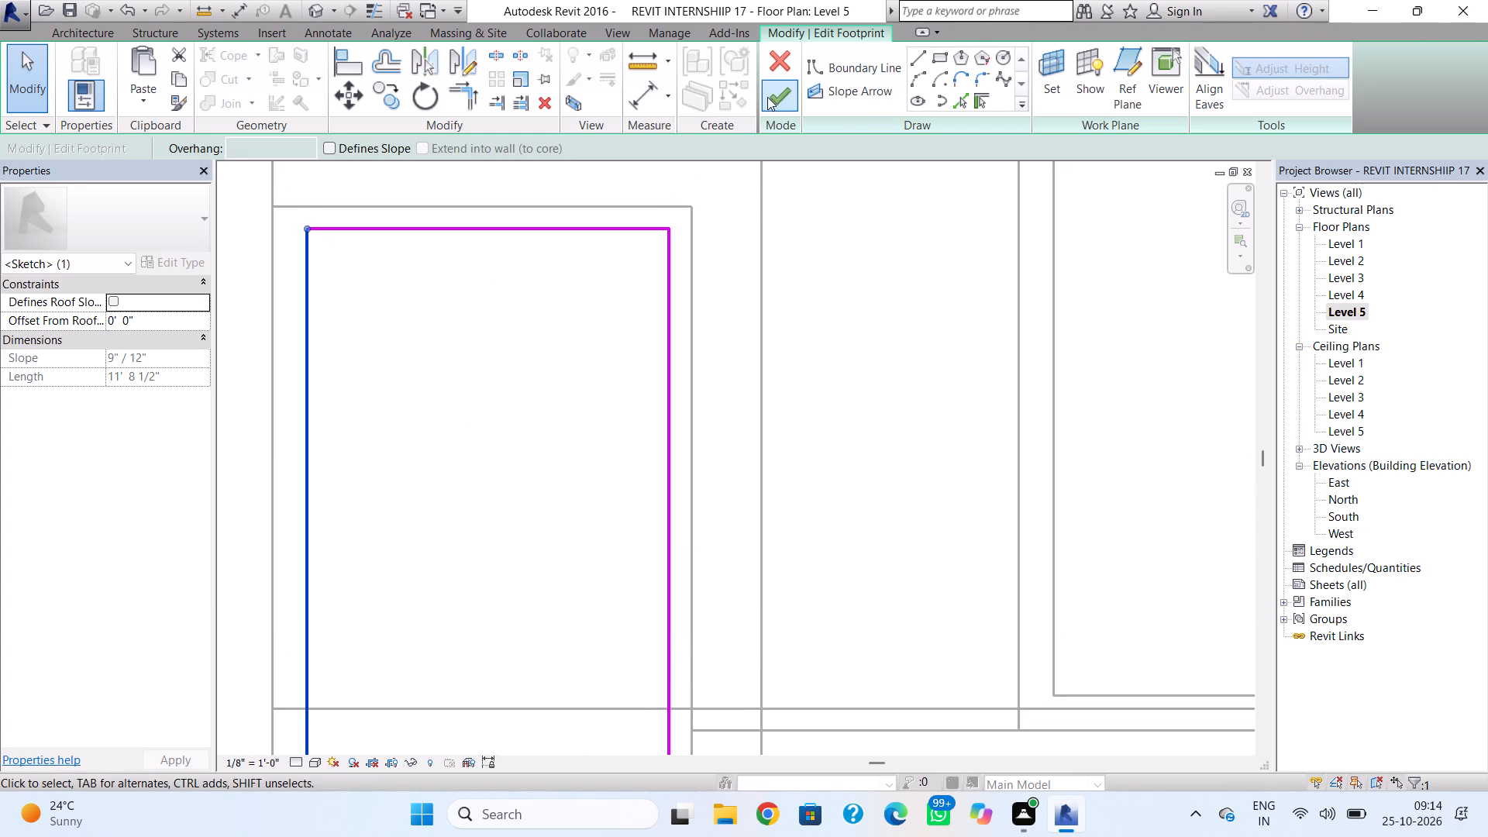
drag(775, 88, 776, 95)
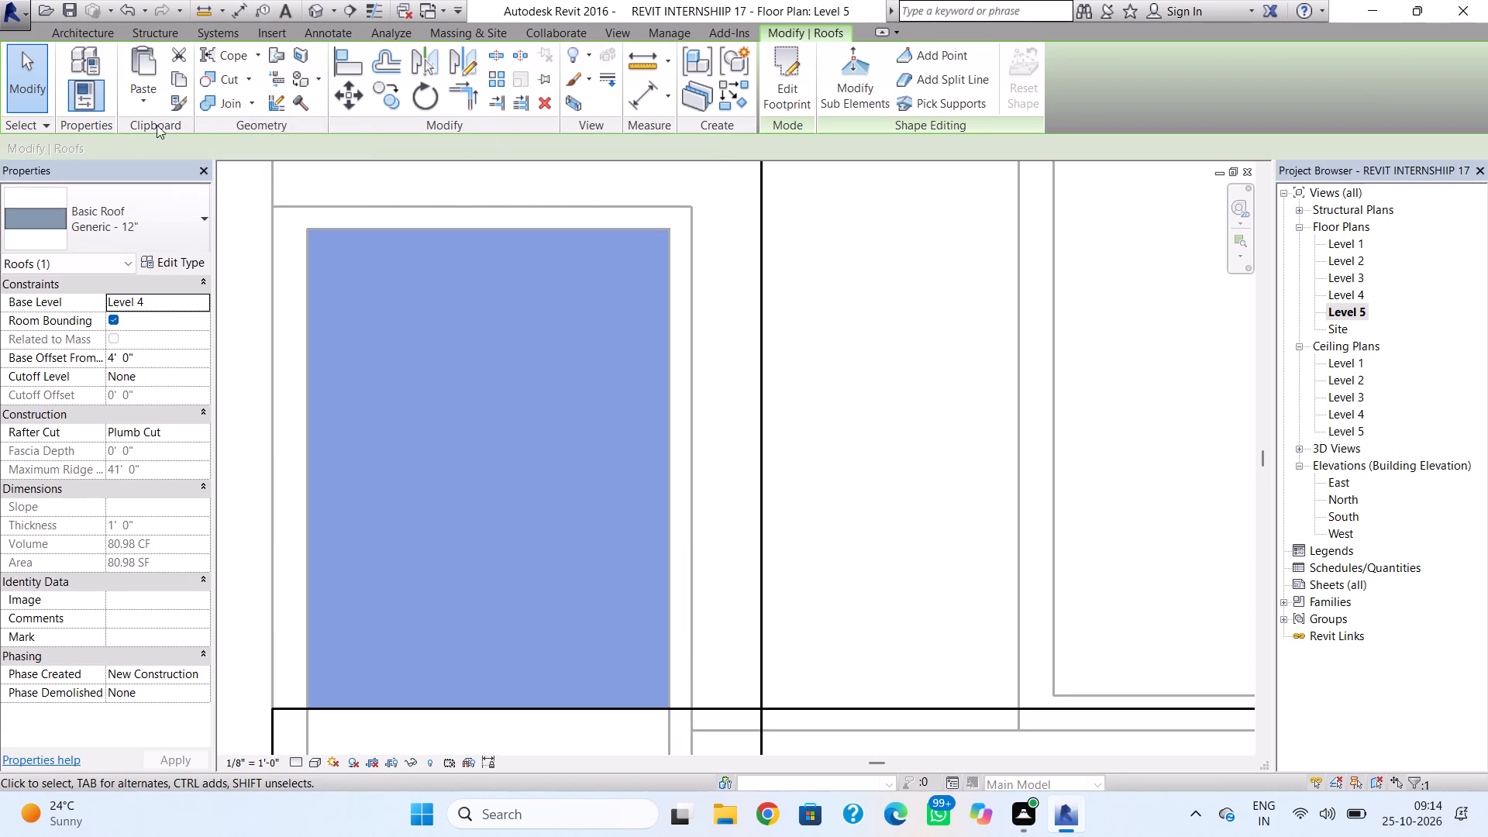
click(103, 40)
In the 3D view, pull the back faces of the three small vertical fins forward towards the tower front wall's outer face.
click(322, 17)
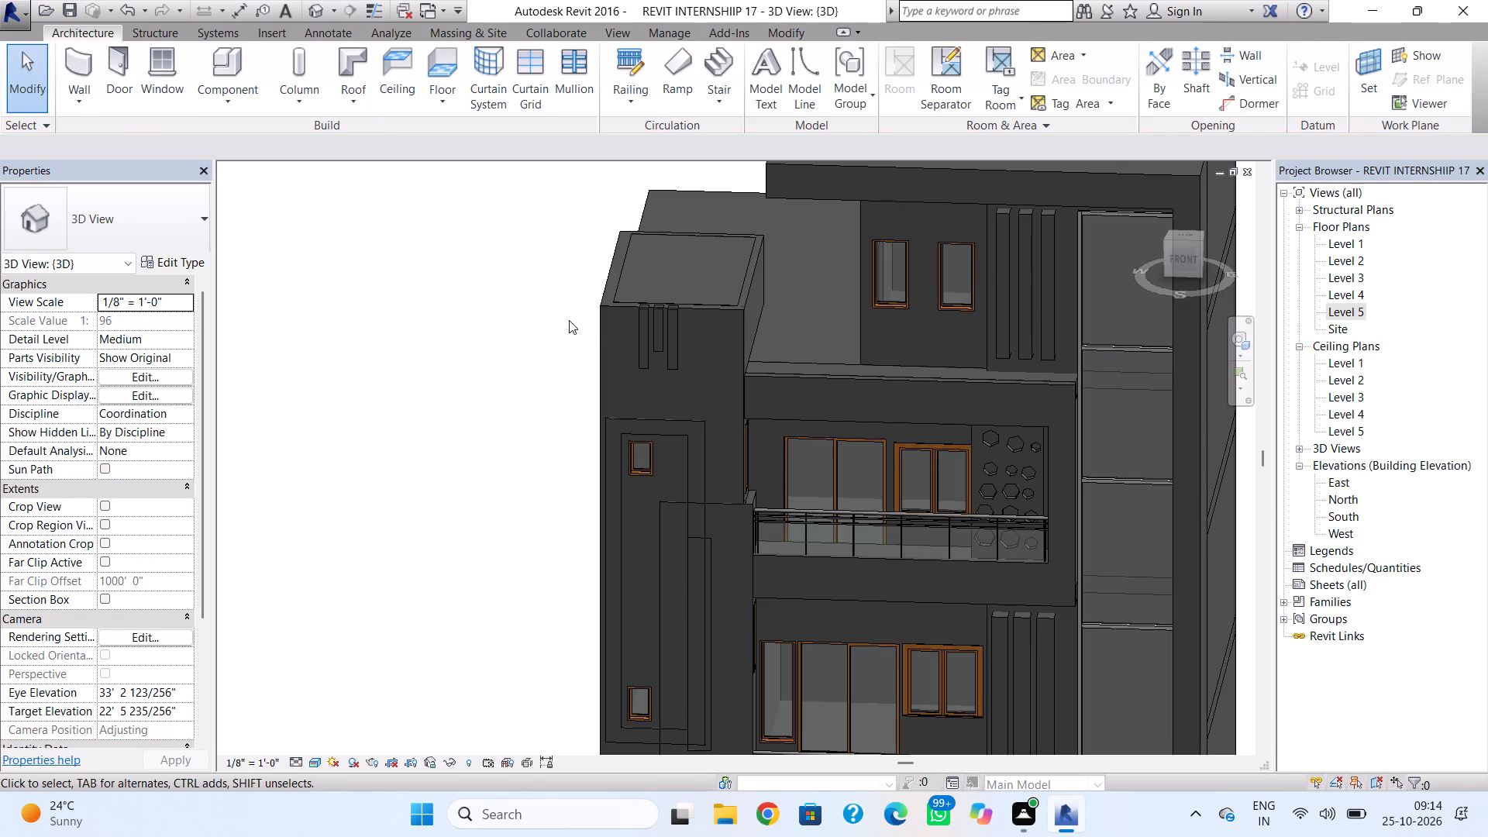
shift+right_drag(604, 319, 673, 325)
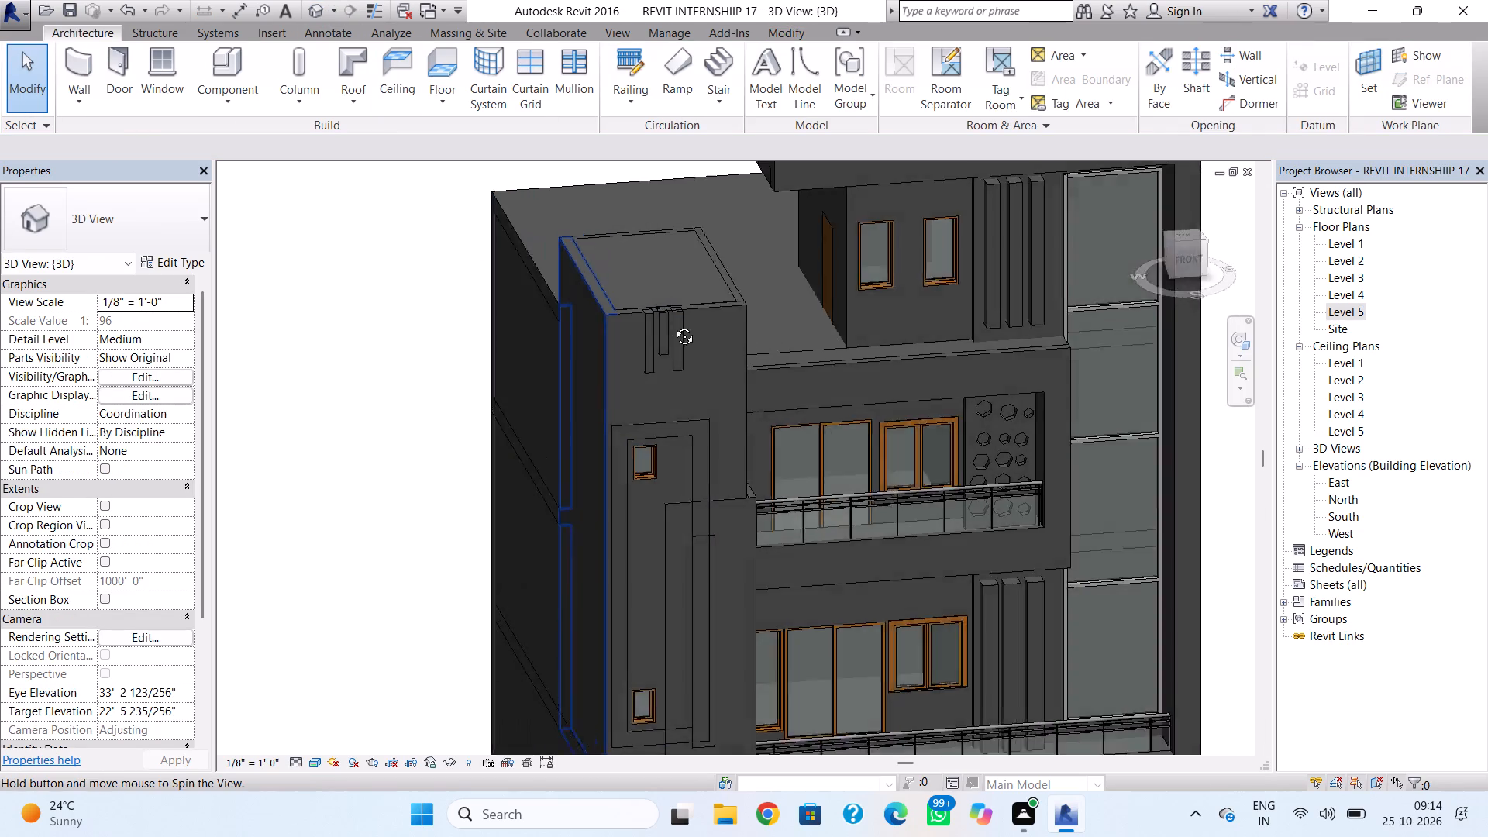
shift+right_drag(673, 325, 700, 308)
drag(679, 324, 678, 332)
scroll(680, 338, up, 3)
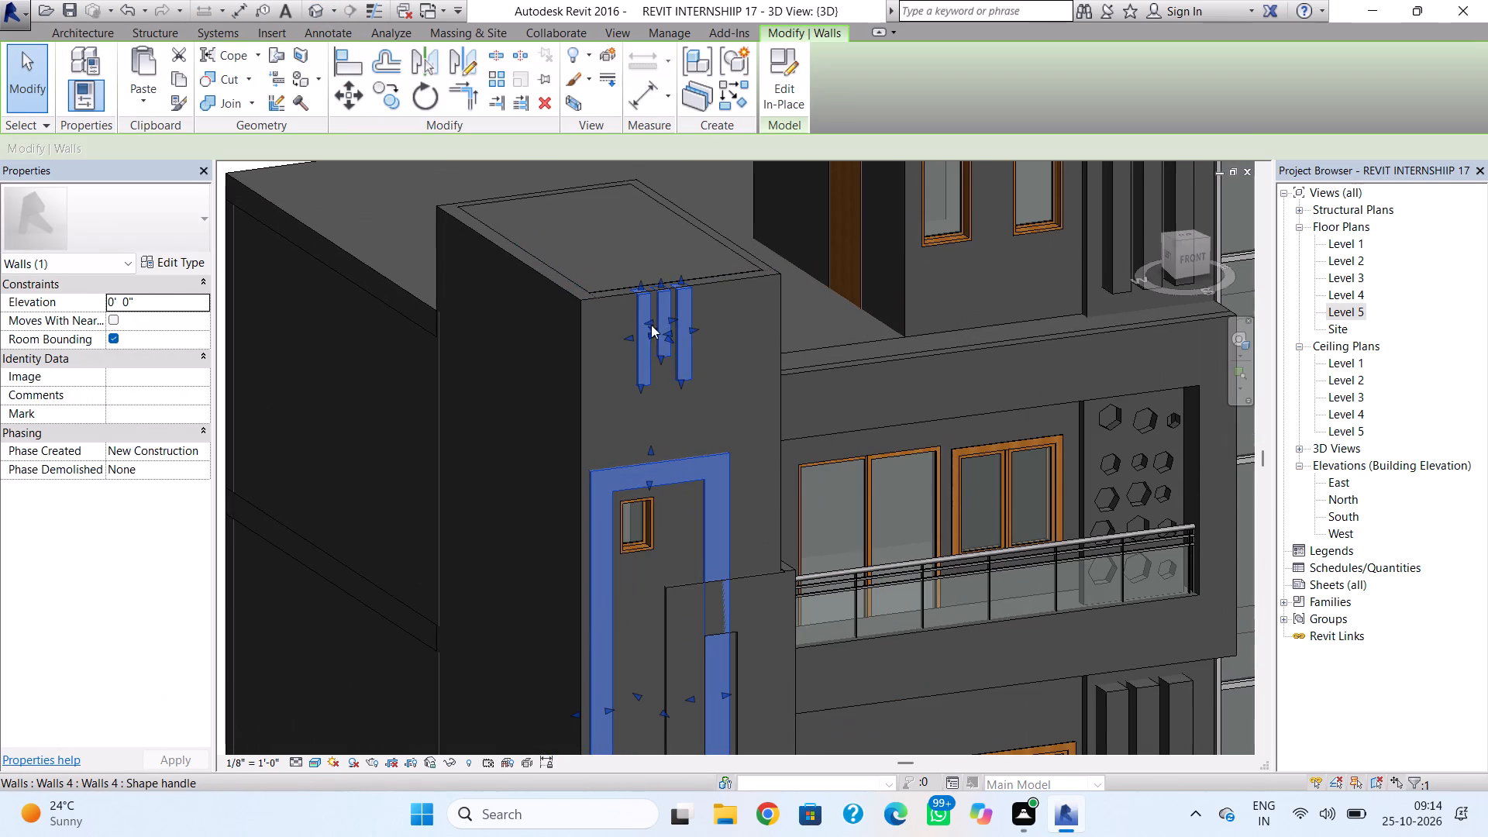
shift+right_drag(622, 325, 759, 453)
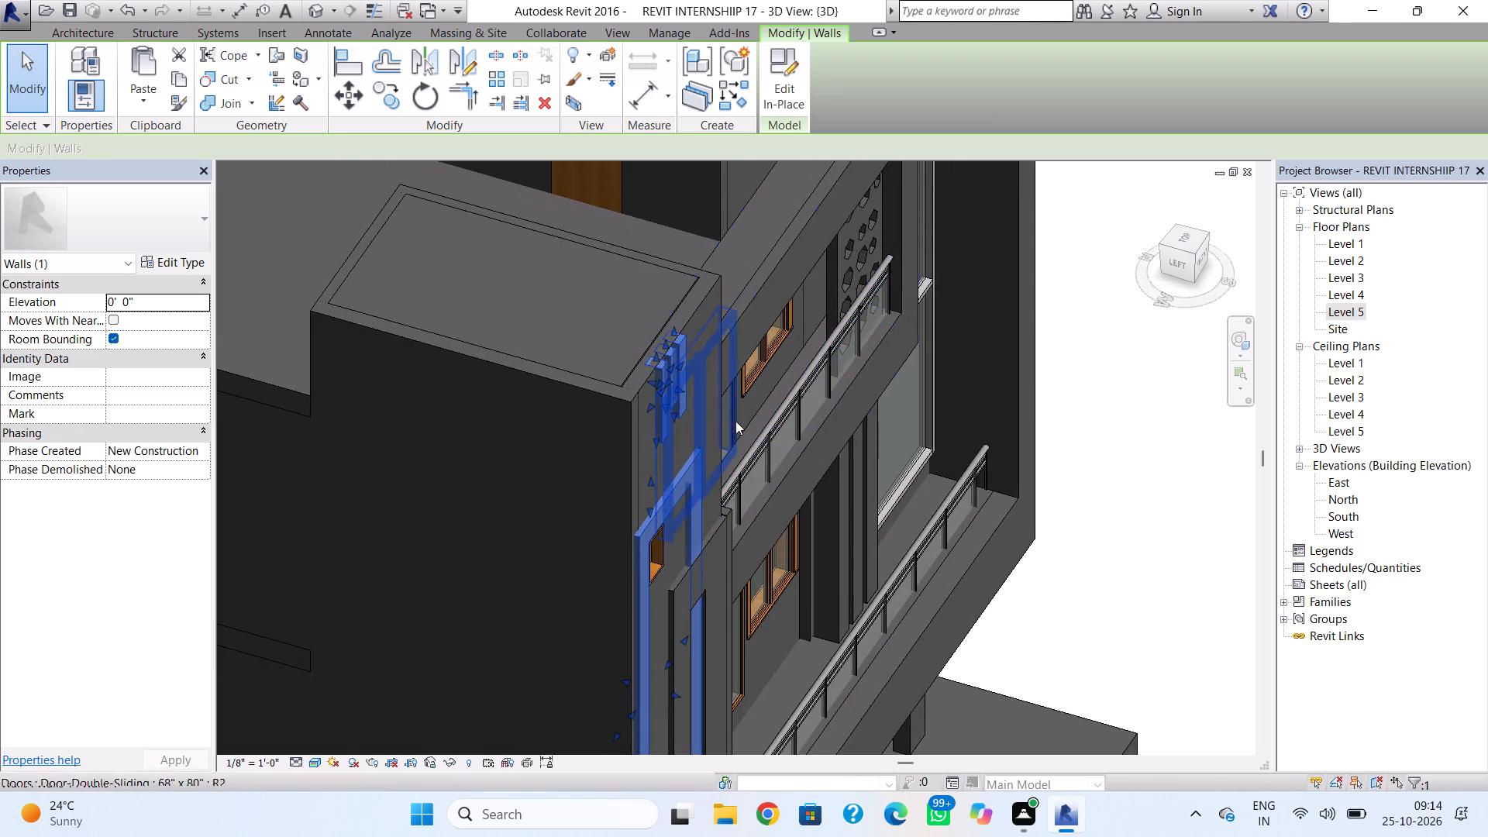
scroll(717, 381, up, 5)
drag(640, 390, 649, 392)
click(702, 411)
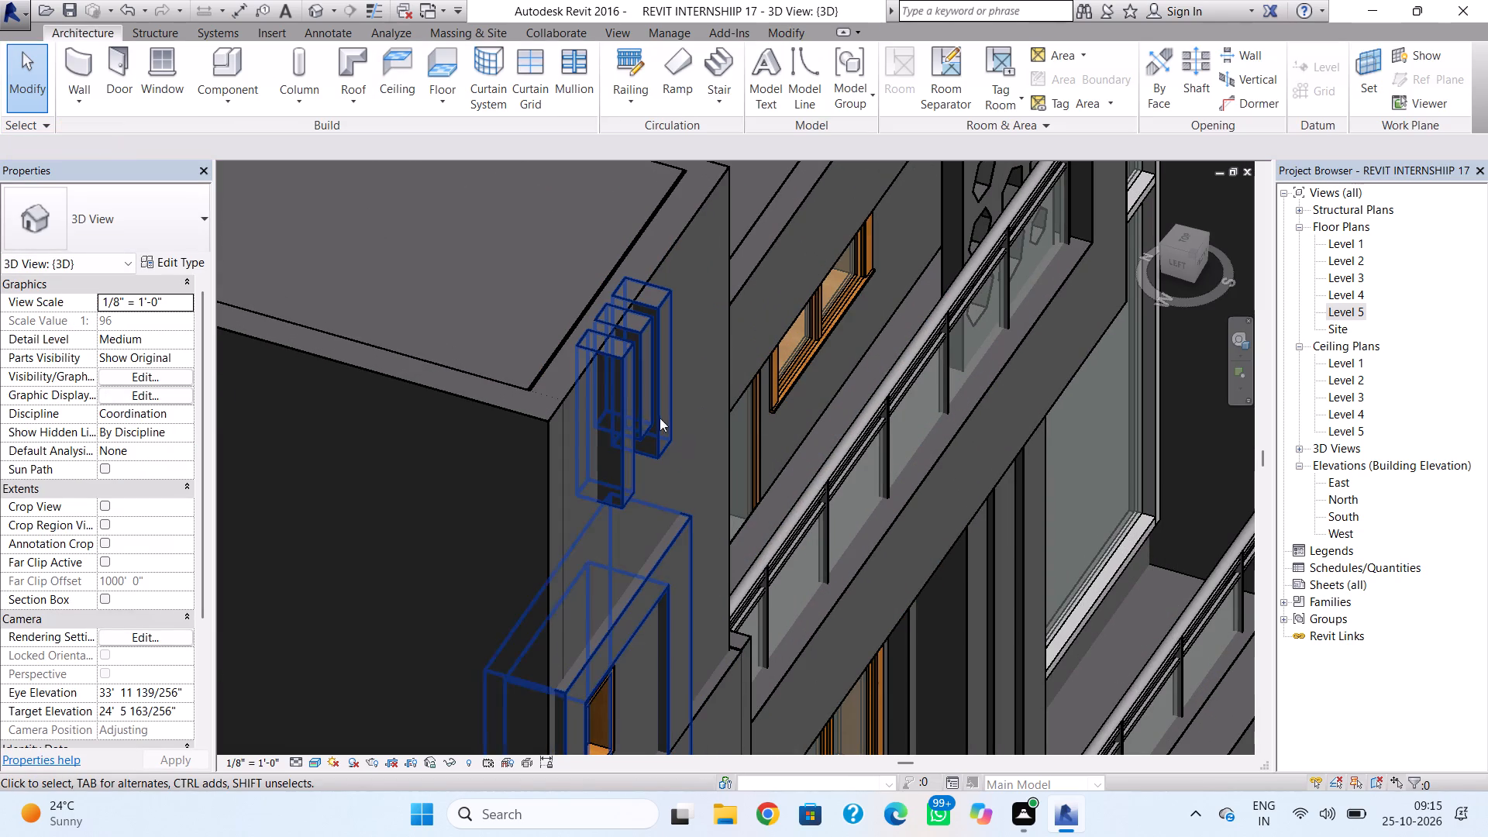
click(618, 379)
scroll(606, 396, up, 4)
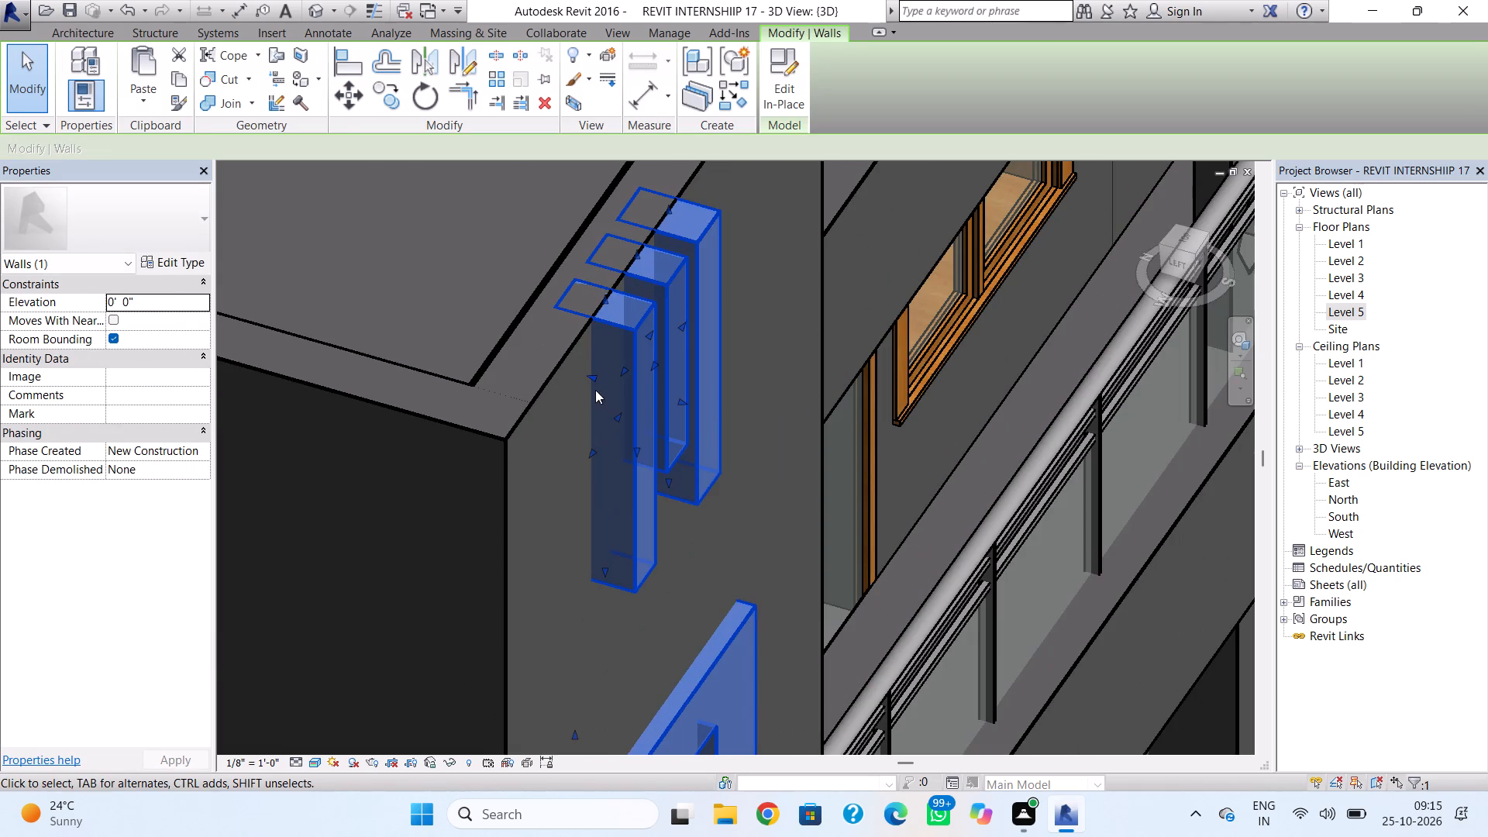
drag(591, 377, 611, 390)
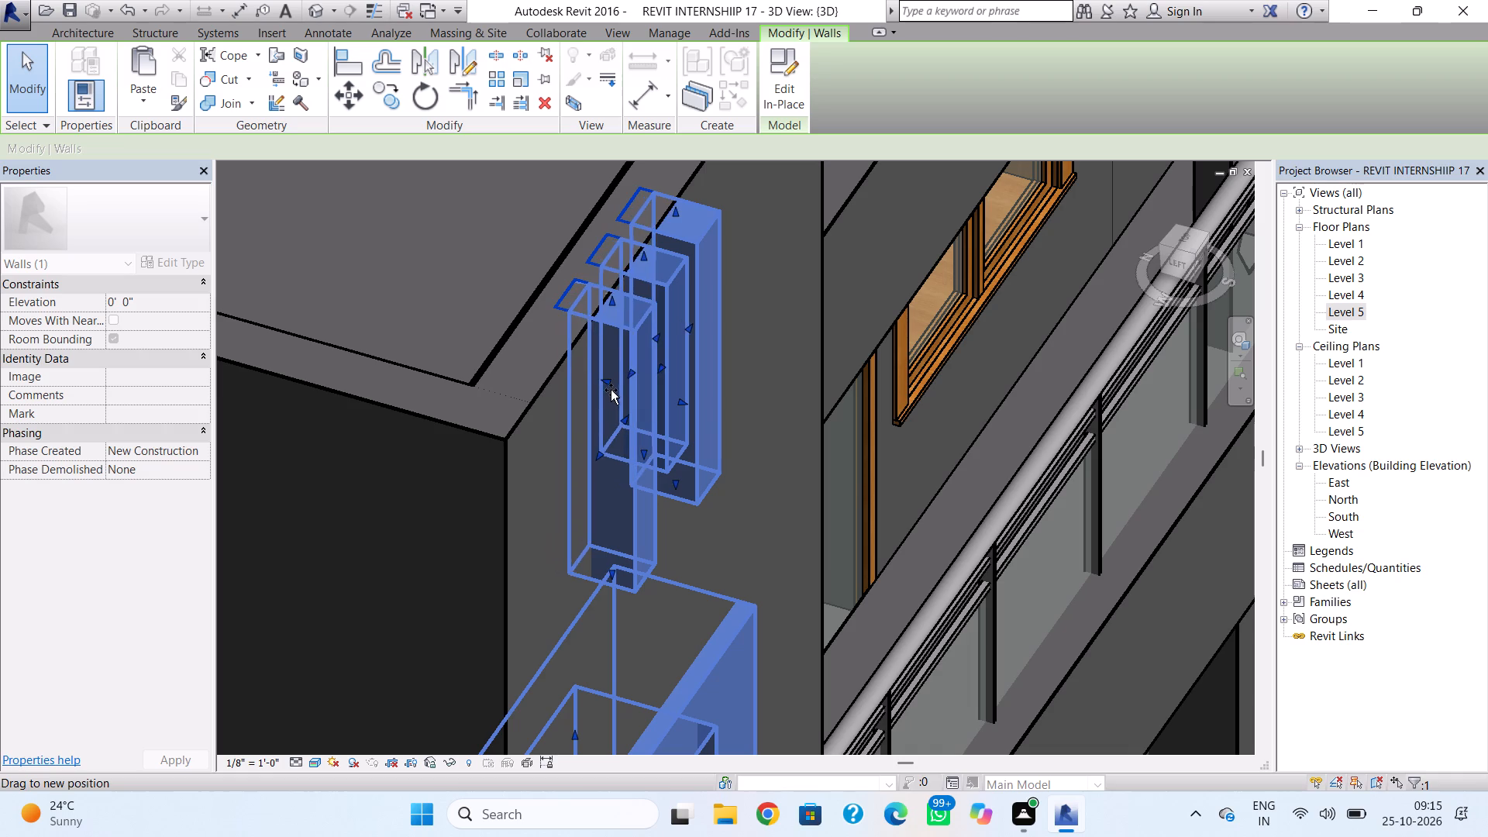
drag(611, 390, 613, 394)
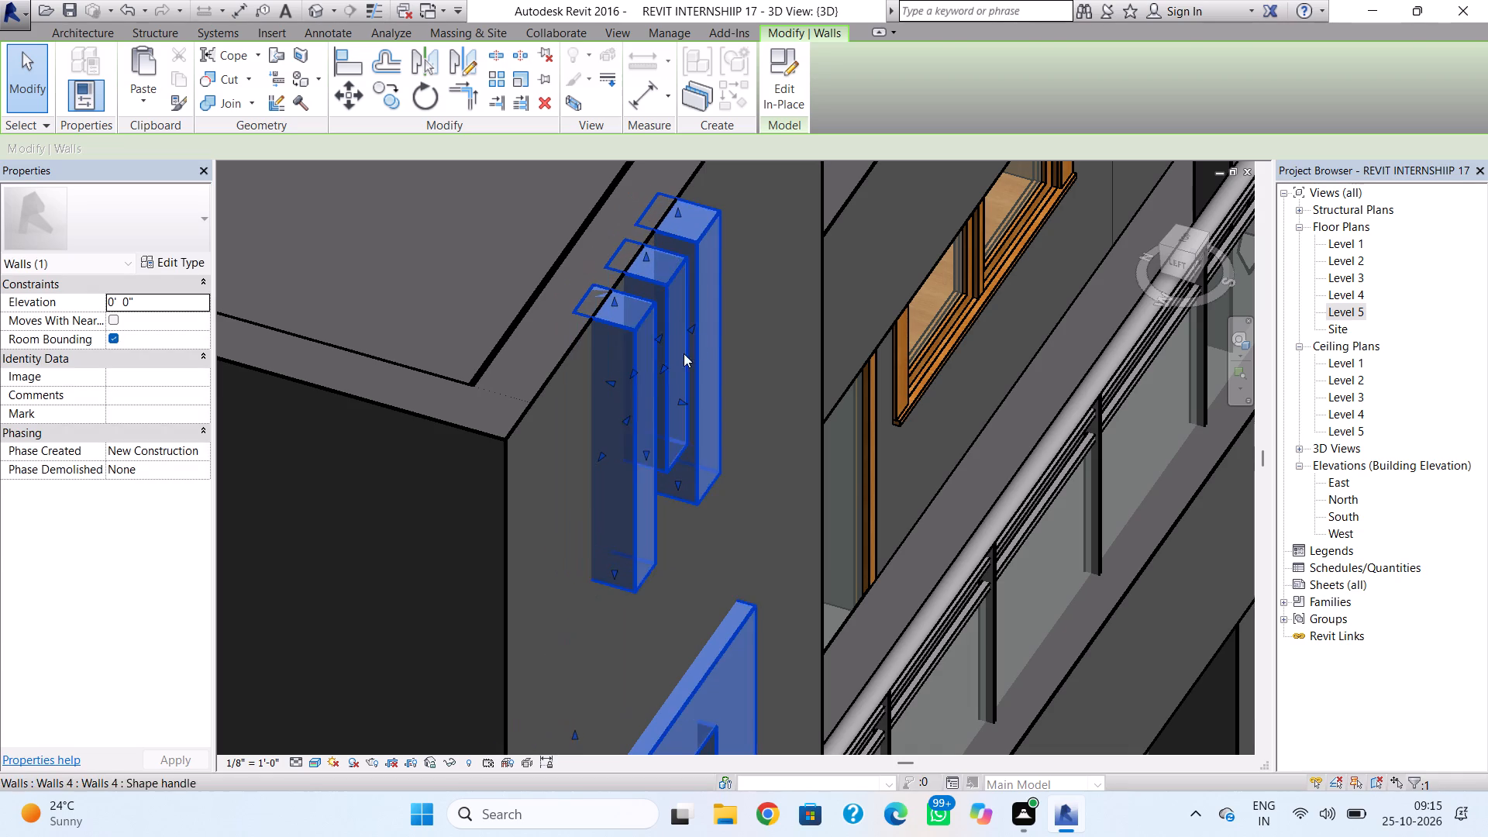
click(777, 341)
click(632, 378)
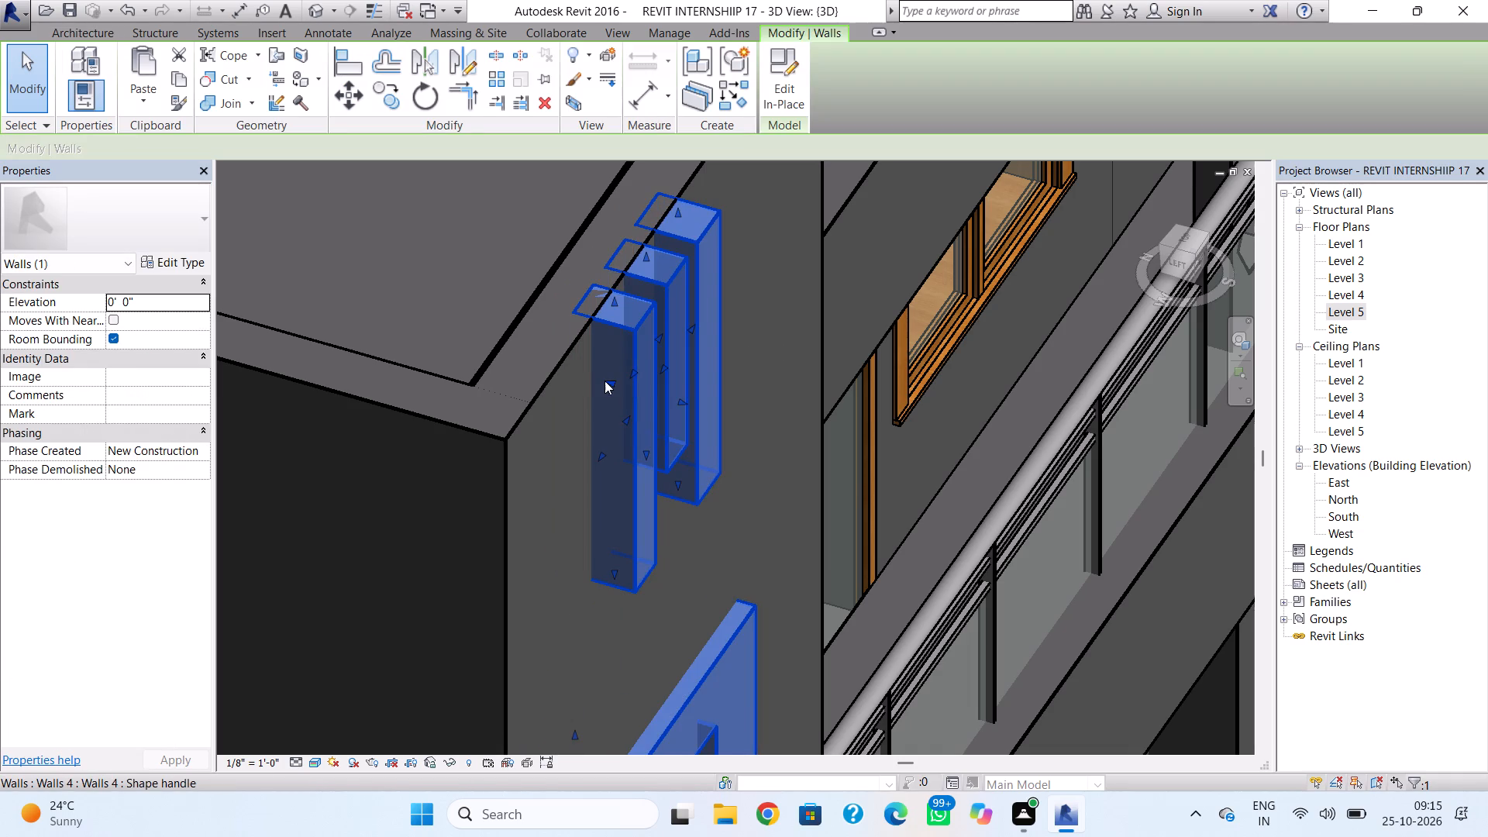
drag(605, 384, 631, 390)
click(766, 365)
Pull the back and front faces of the in-place frame around the tower's small windows outward, towards the front of the building.
scroll(743, 412, down, 2)
middle_drag(701, 492, 707, 308)
scroll(710, 300, up, 1)
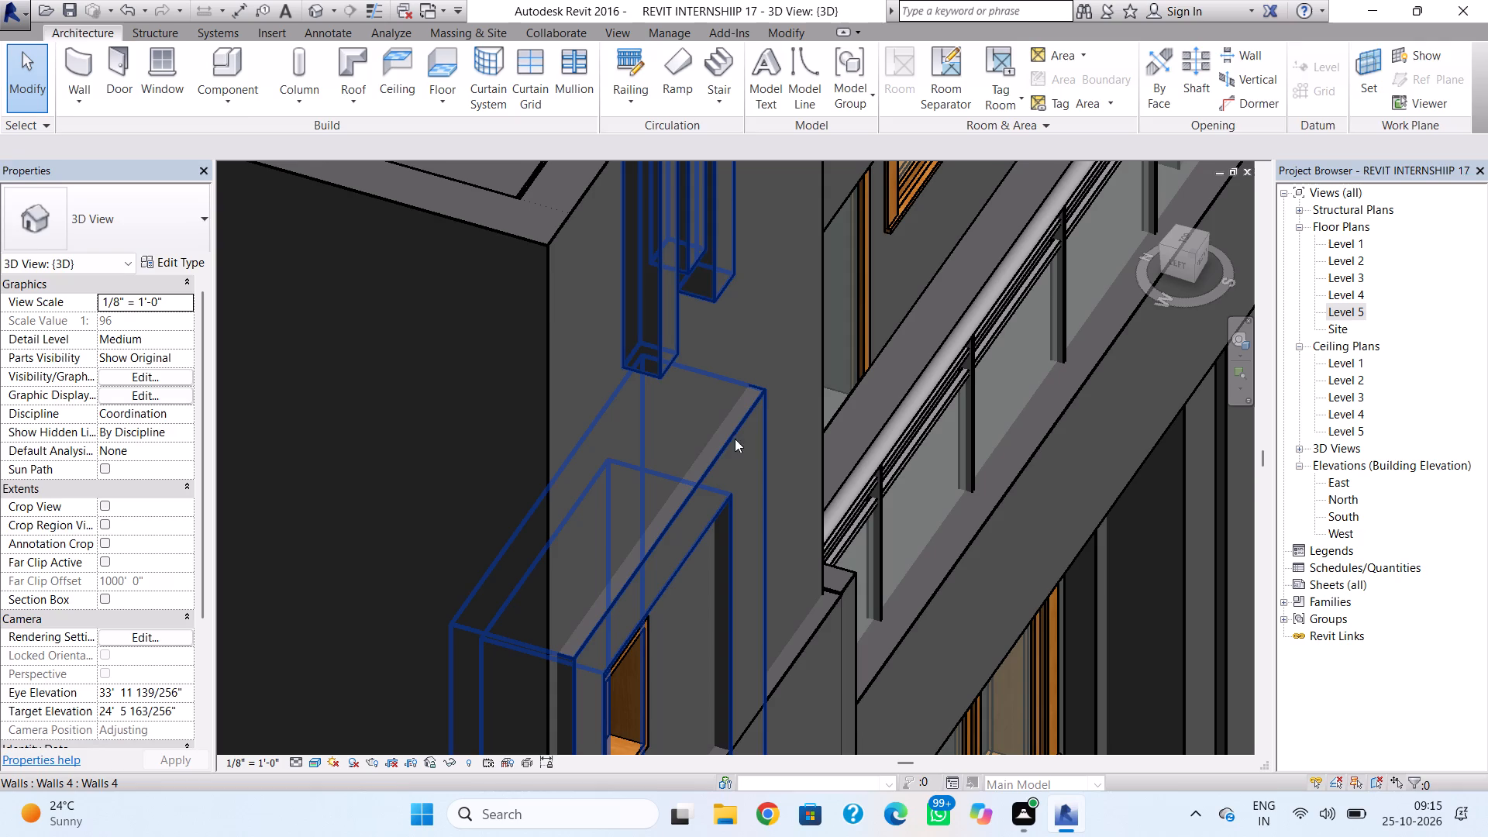
click(708, 477)
middle_drag(709, 477, 691, 312)
scroll(622, 523, down, 3)
middle_drag(608, 414, 591, 277)
scroll(604, 299, up, 1)
middle_drag(650, 670, 641, 434)
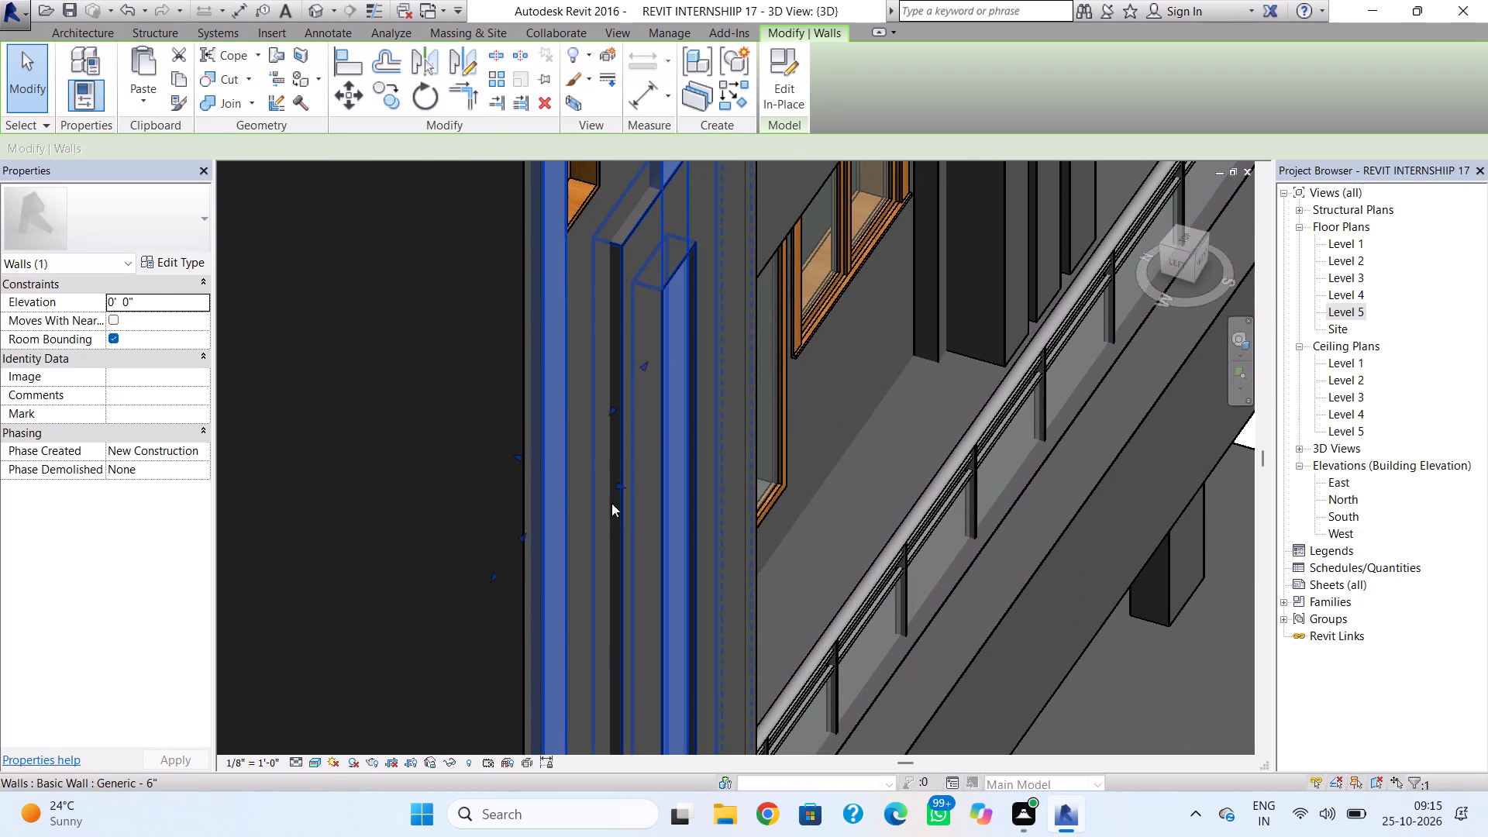
drag(521, 455, 545, 467)
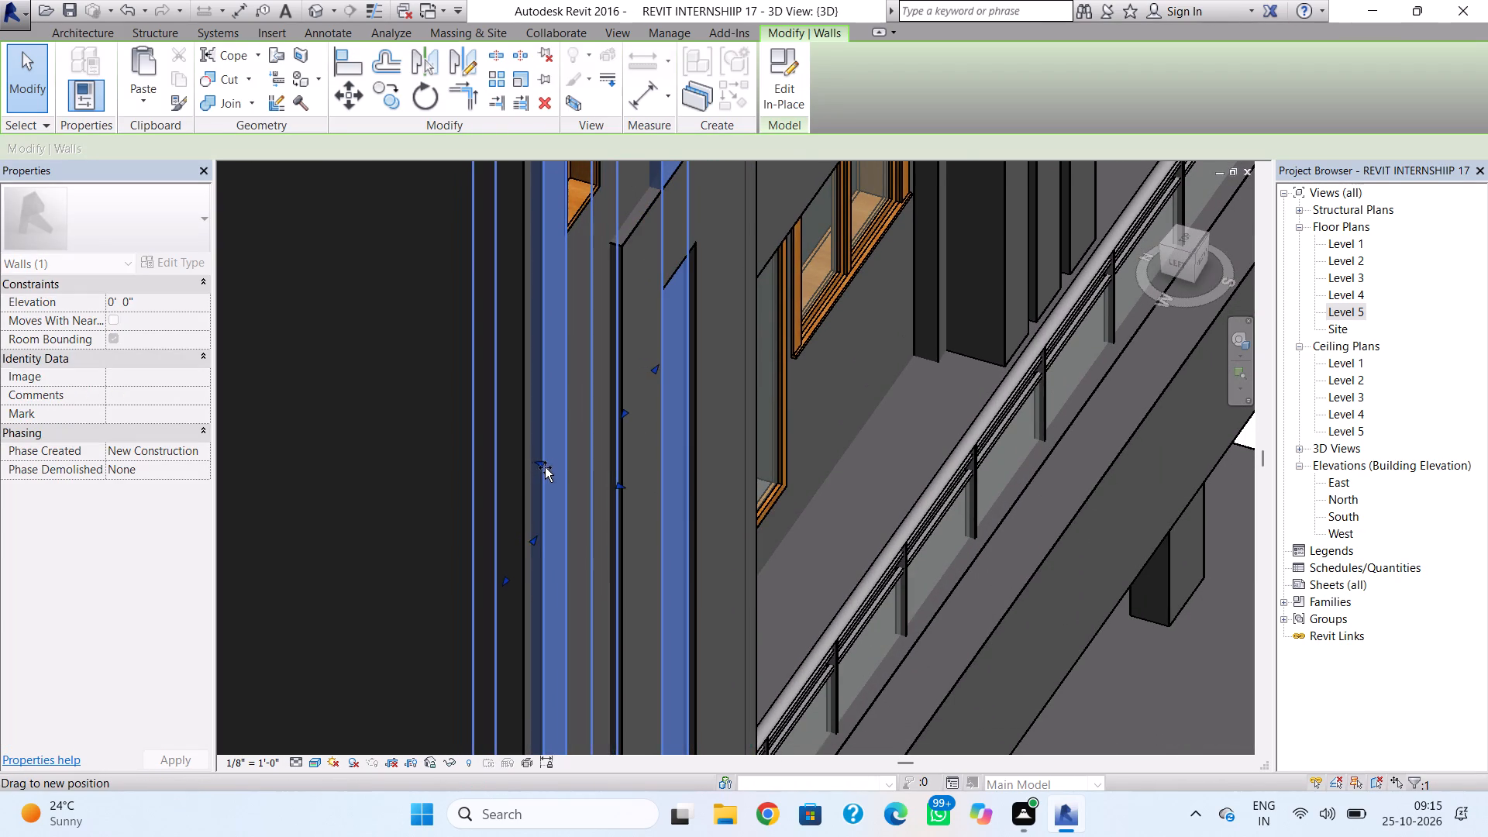
drag(545, 467, 570, 488)
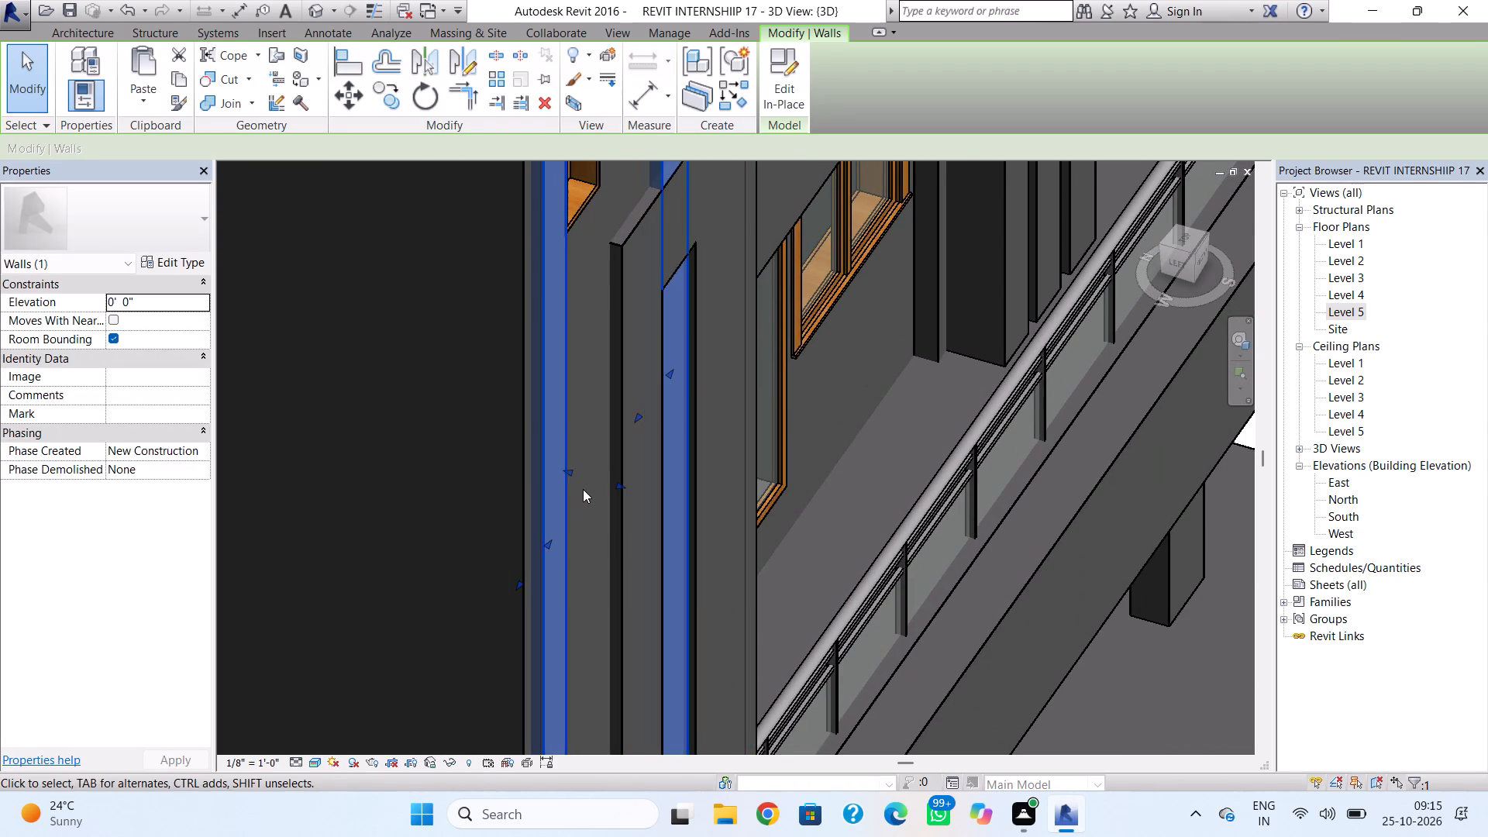
click(623, 487)
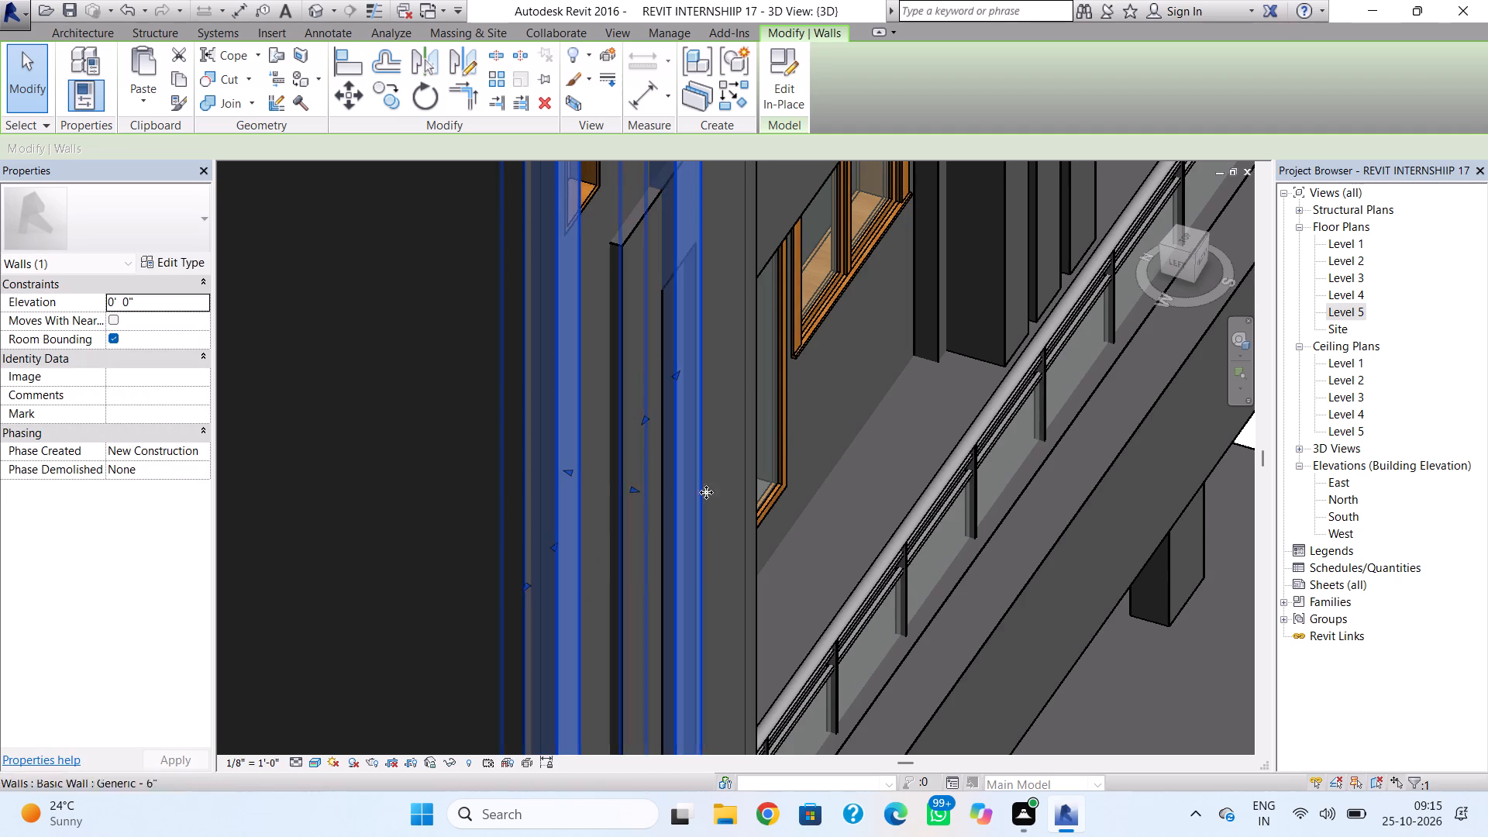
click(841, 520)
Examine how the in-place frame meets the slotted Generic - 6" wall on the tower's front.
shift+right_drag(822, 494, 737, 485)
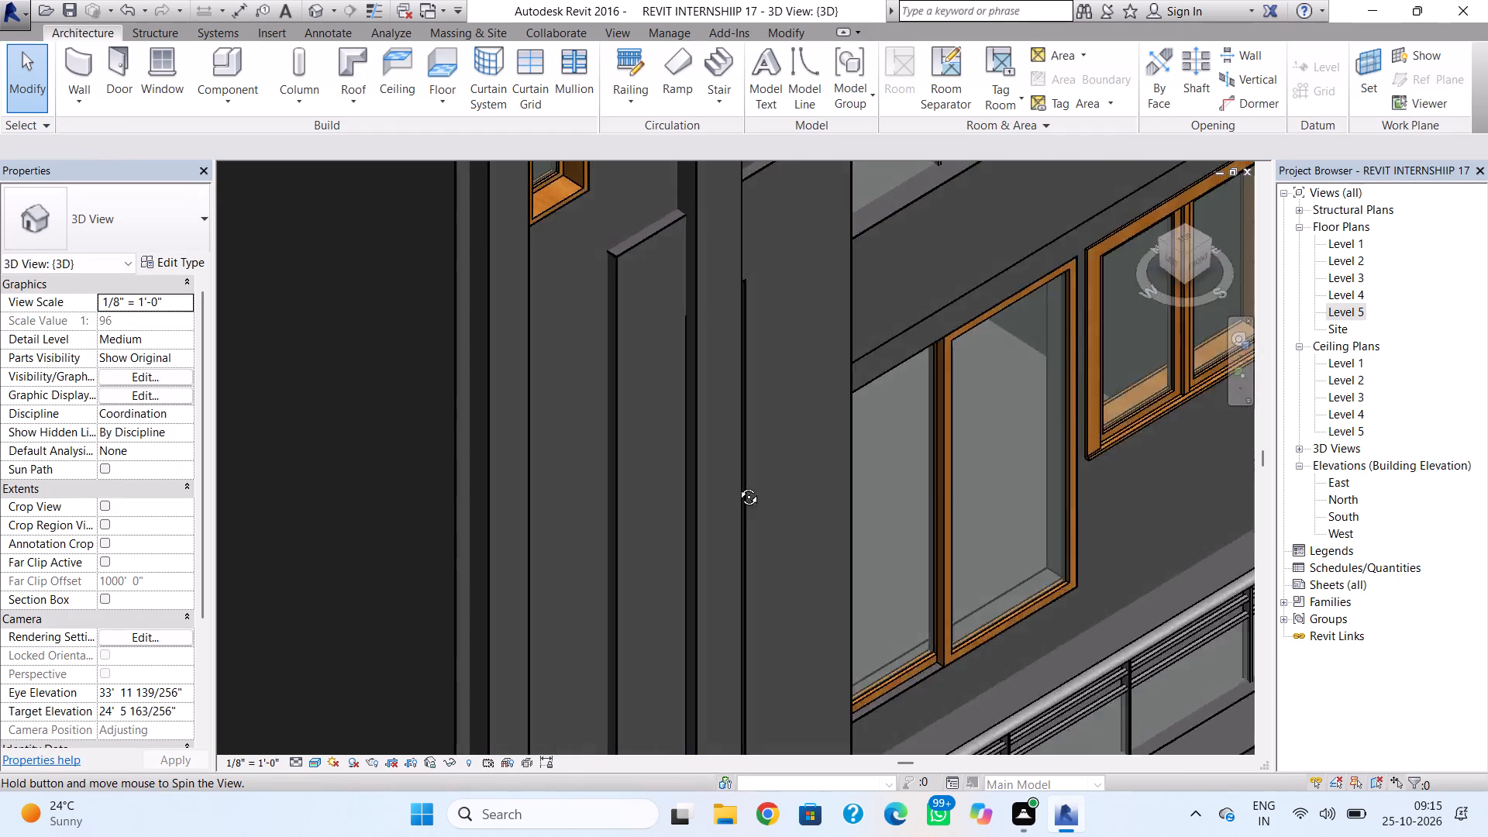
shift+right_drag(737, 485, 626, 425)
scroll(638, 425, down, 2)
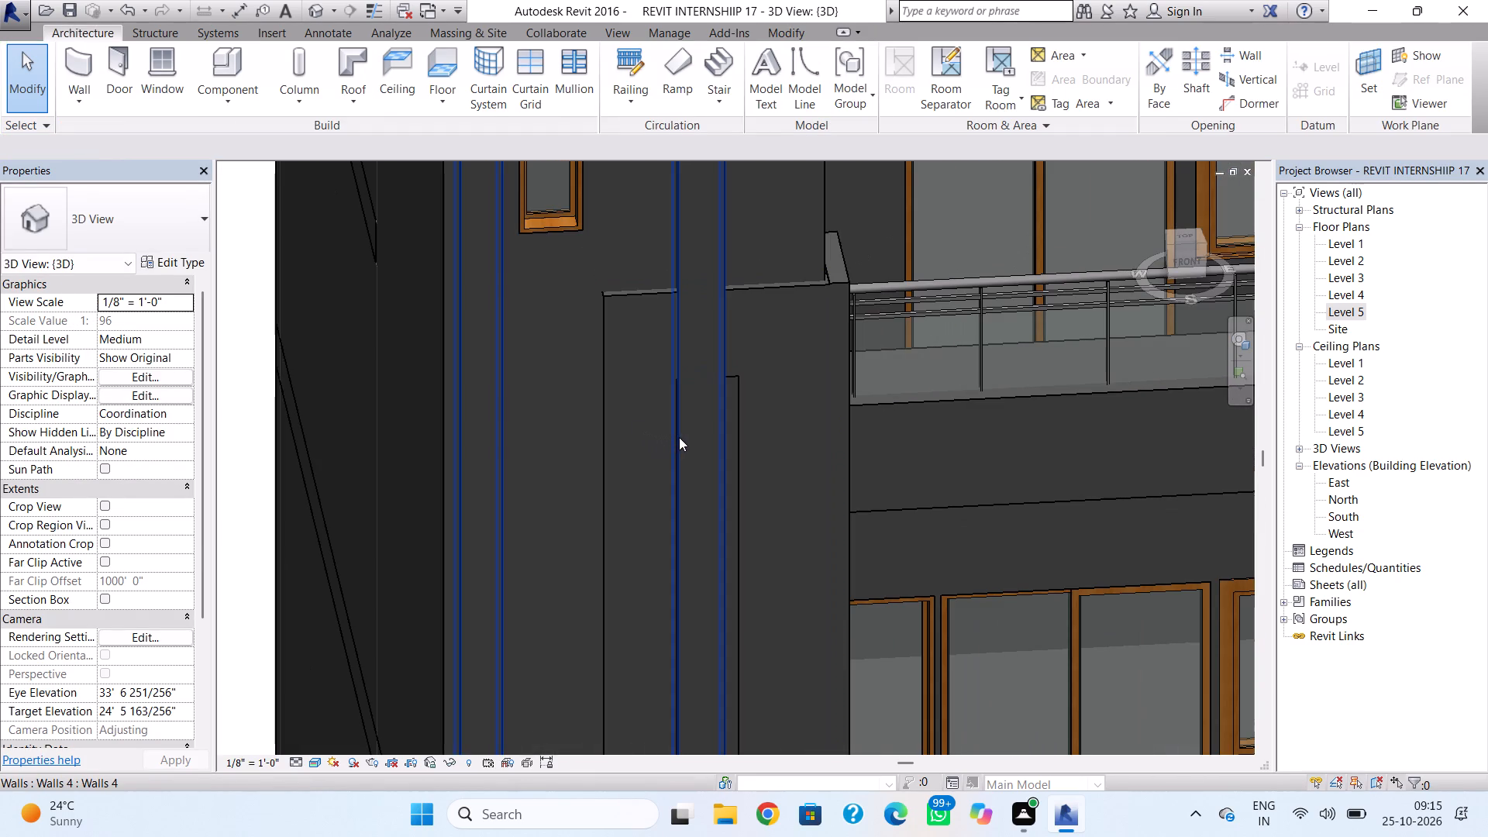
click(610, 451)
scroll(683, 453, up, 1)
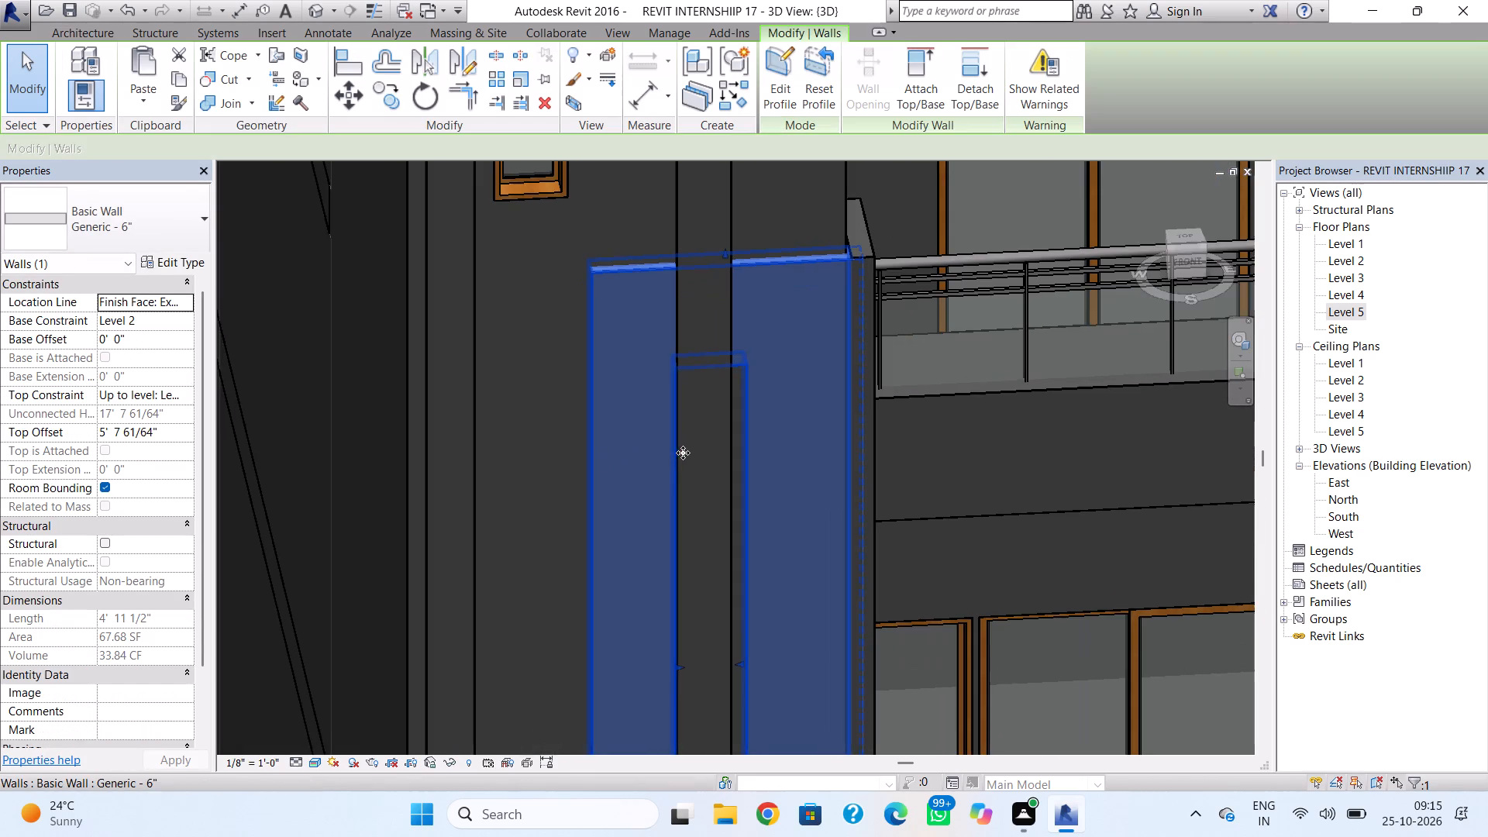
middle_drag(683, 453, 692, 431)
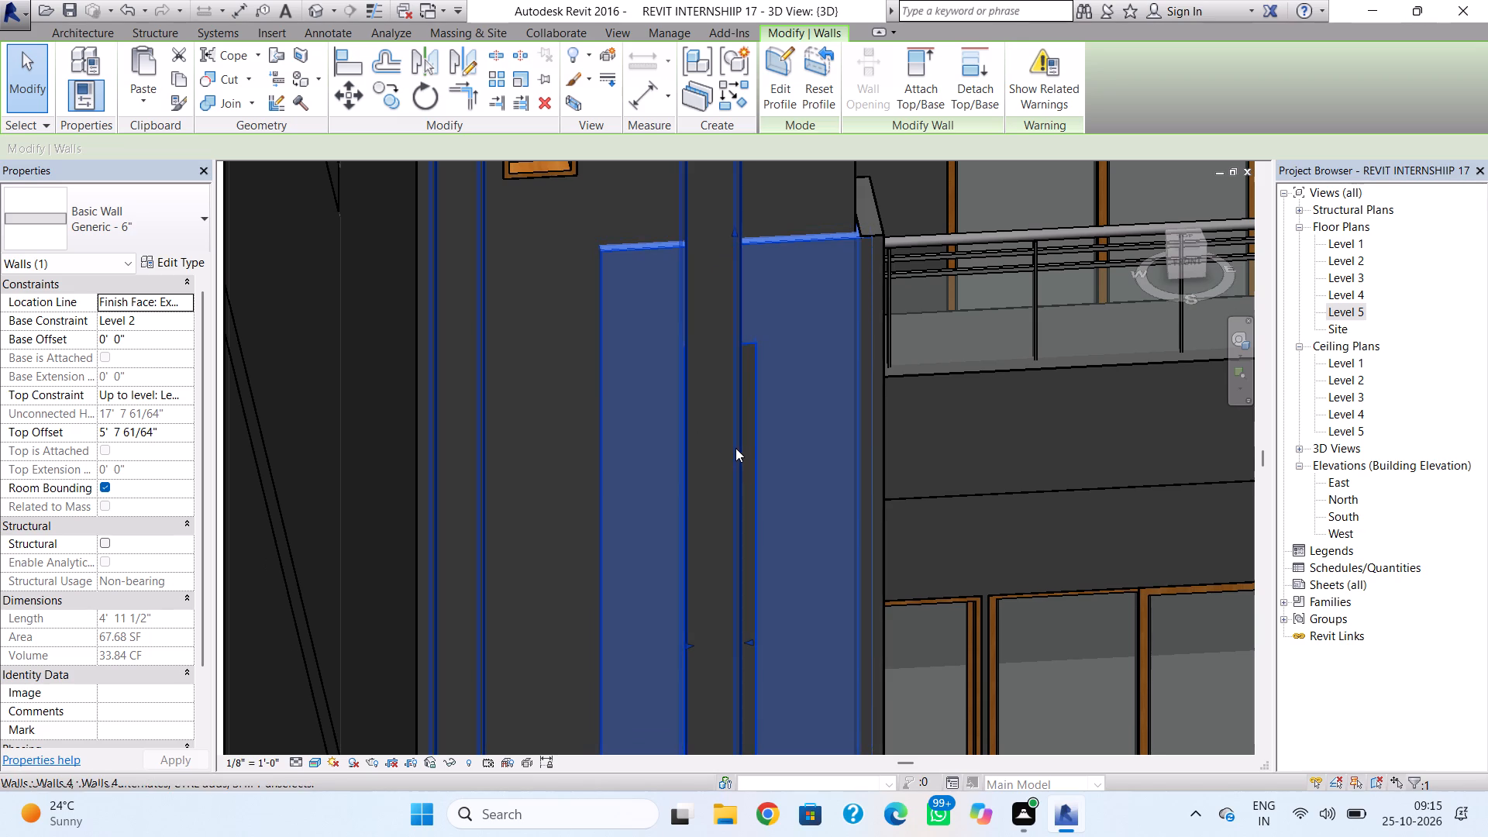
click(735, 448)
scroll(694, 484, up, 2)
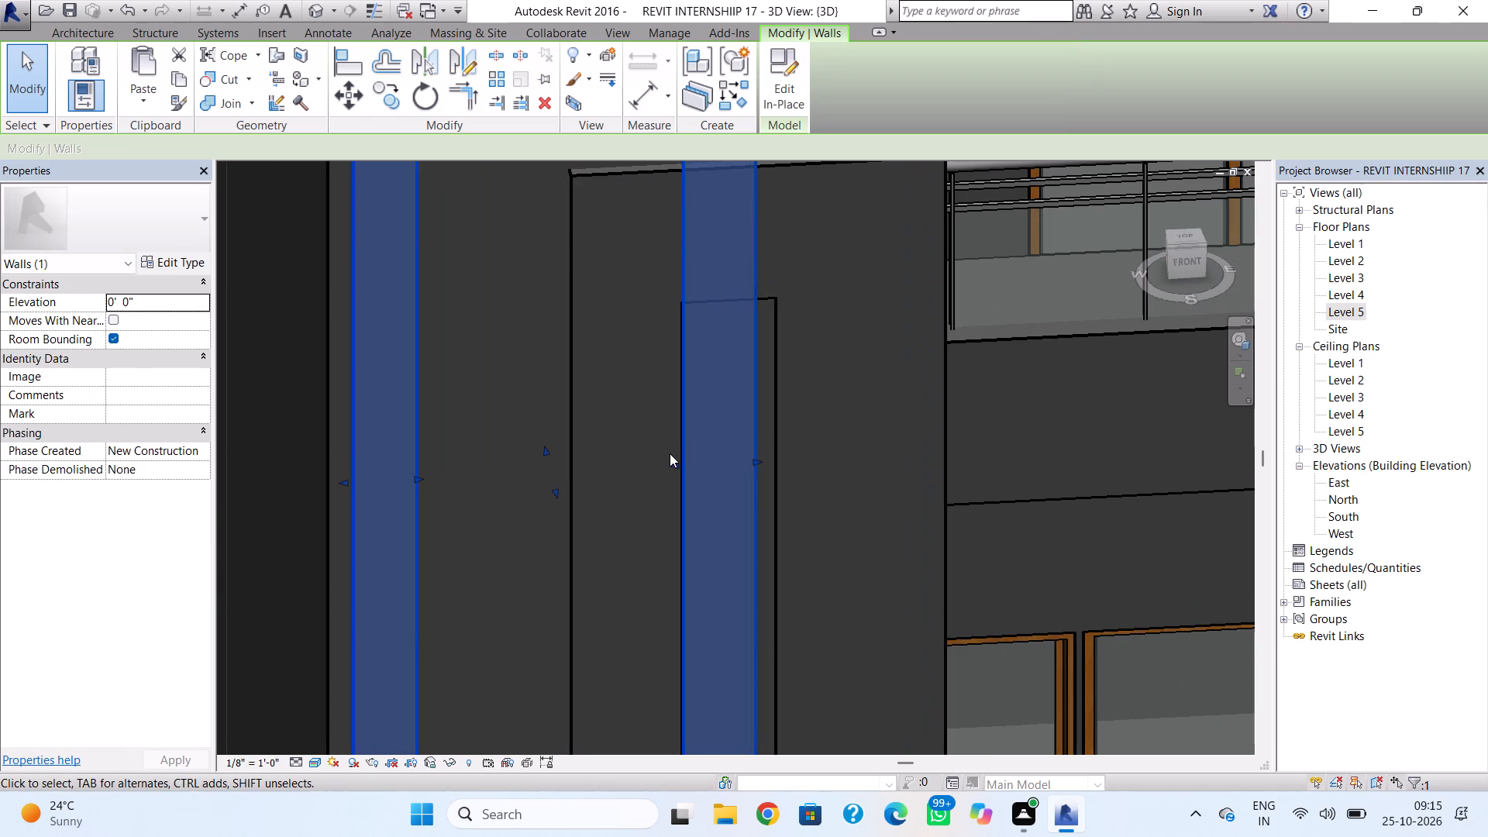
click(675, 460)
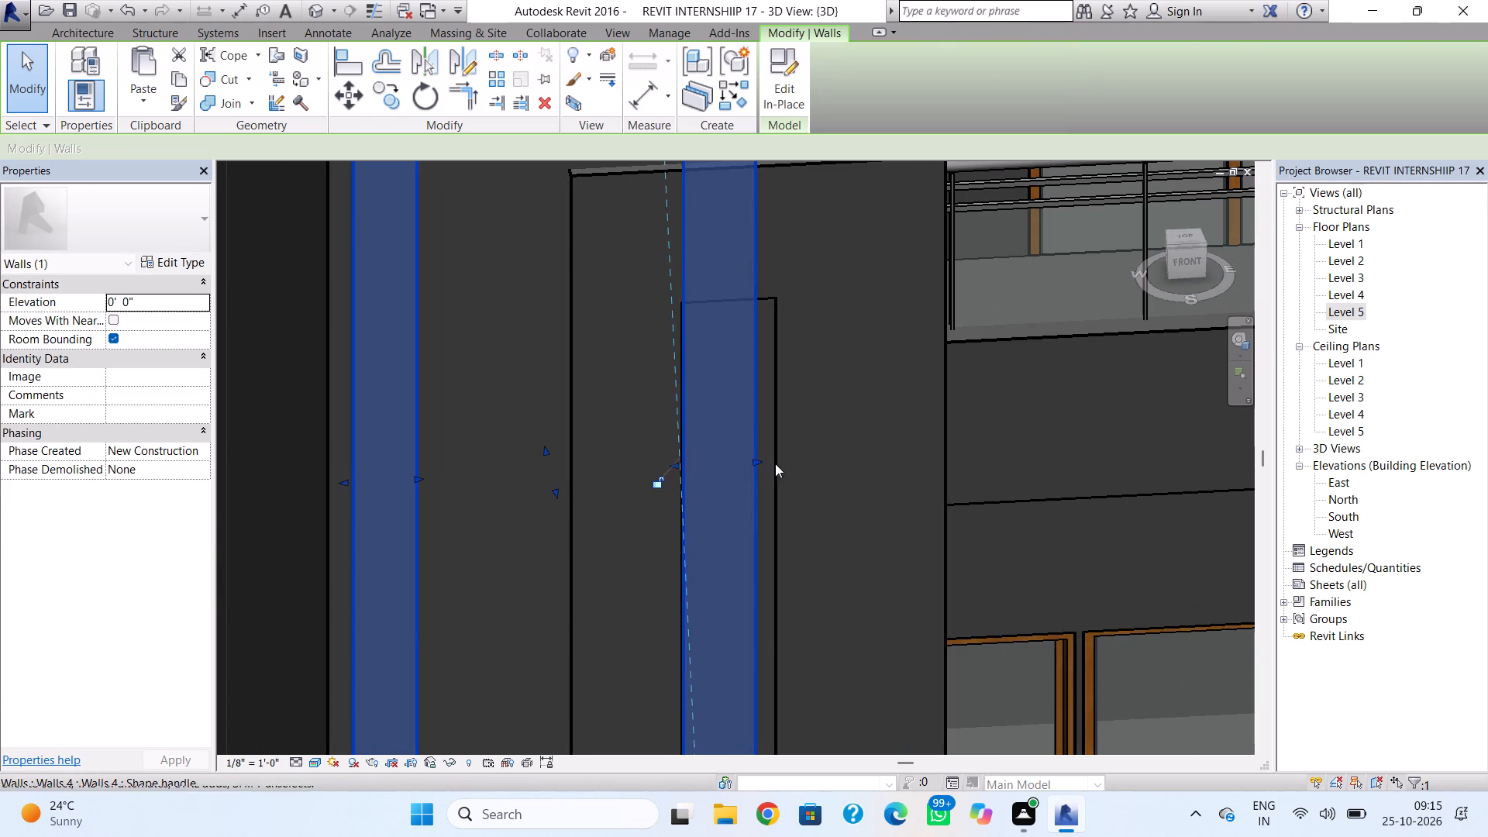
click(822, 463)
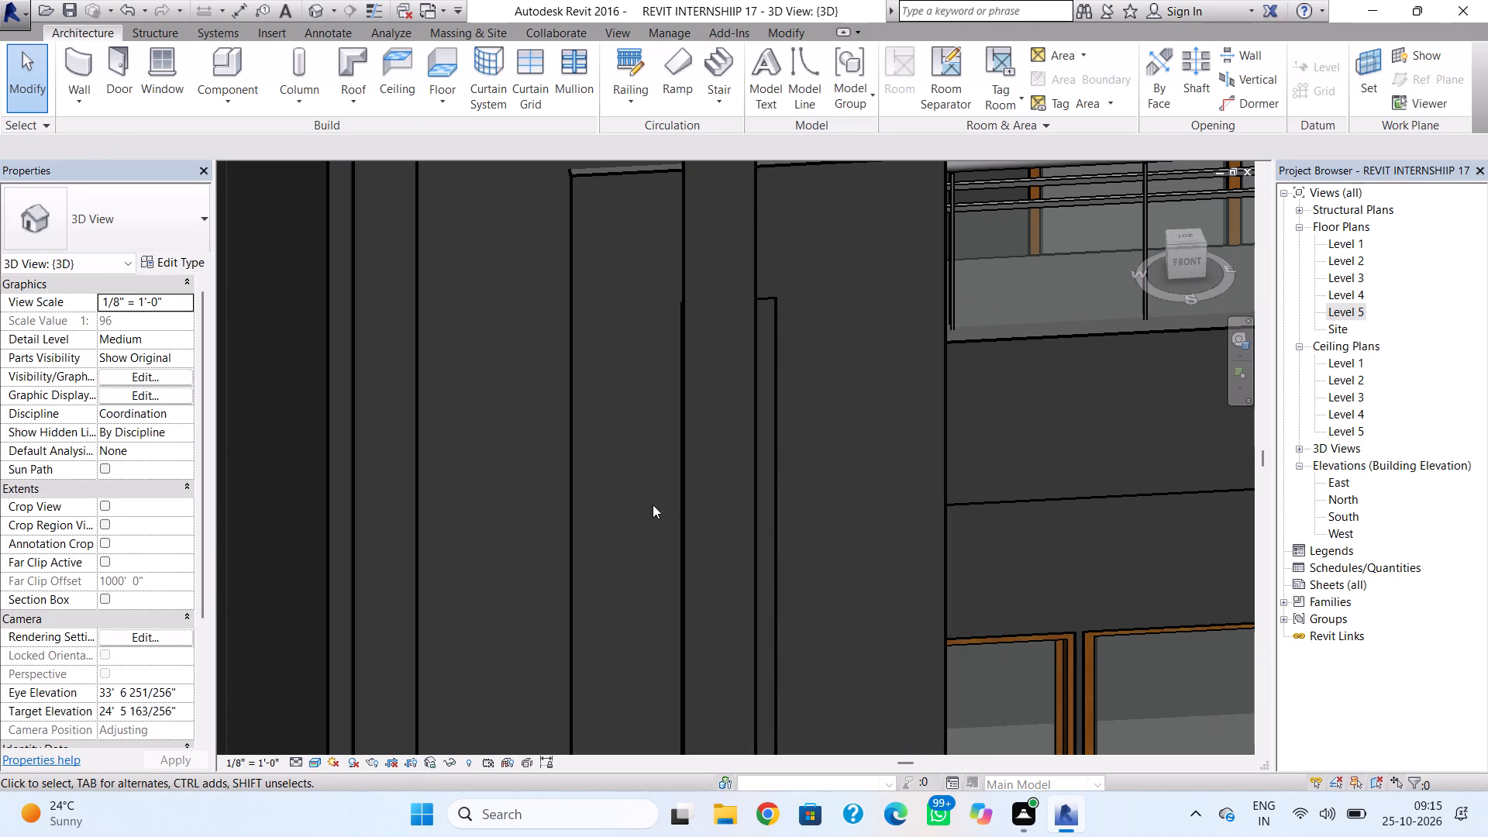
Edit the slotted Generic - 6" wall's profile, nudging the slot's long edge nearer the small windows one increment inward, and finish the edit.
shift+right_drag(653, 505, 767, 501)
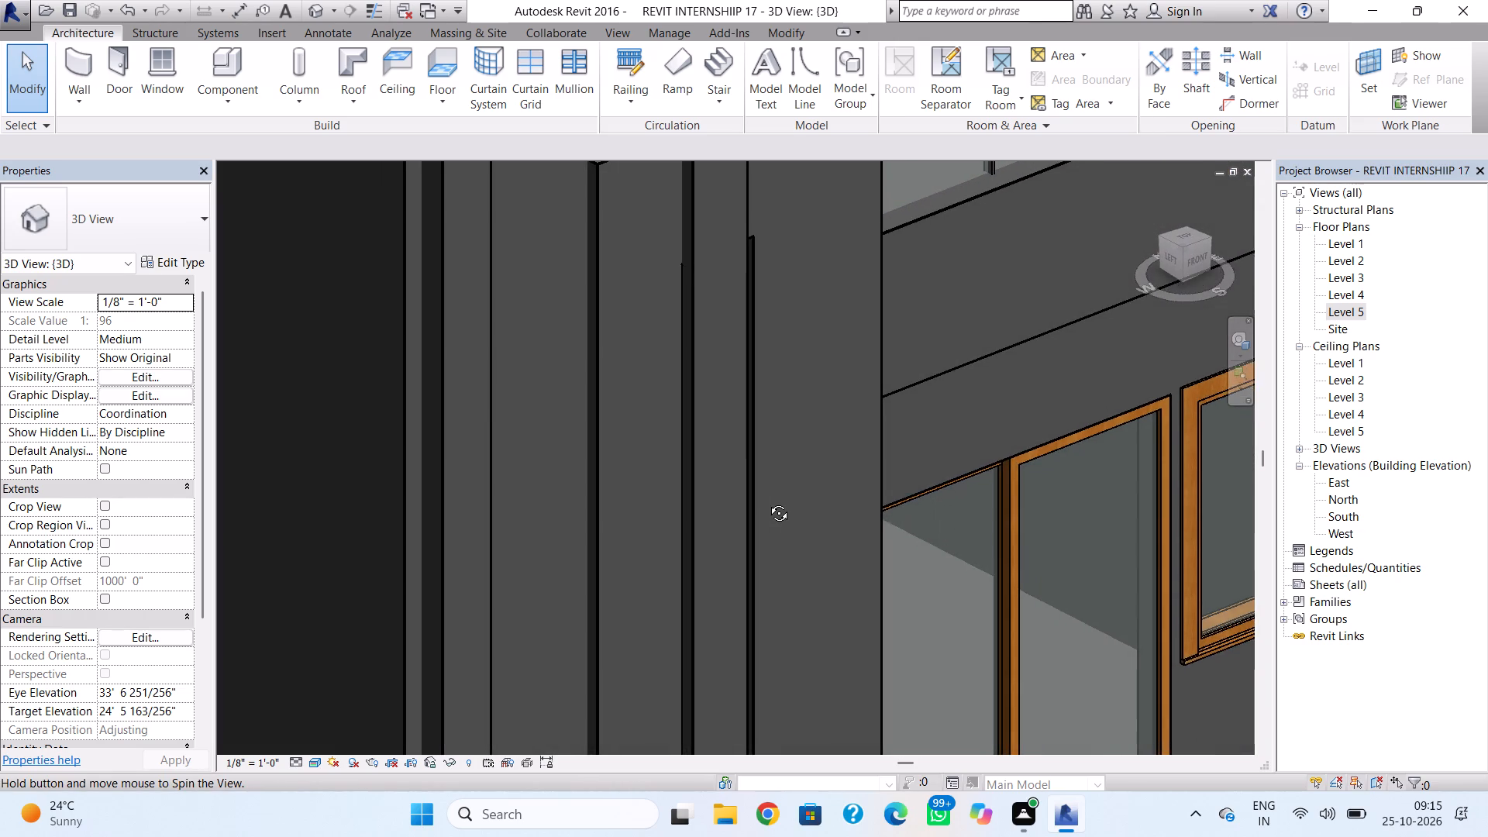
shift+right_drag(767, 501, 764, 501)
scroll(684, 407, up, 3)
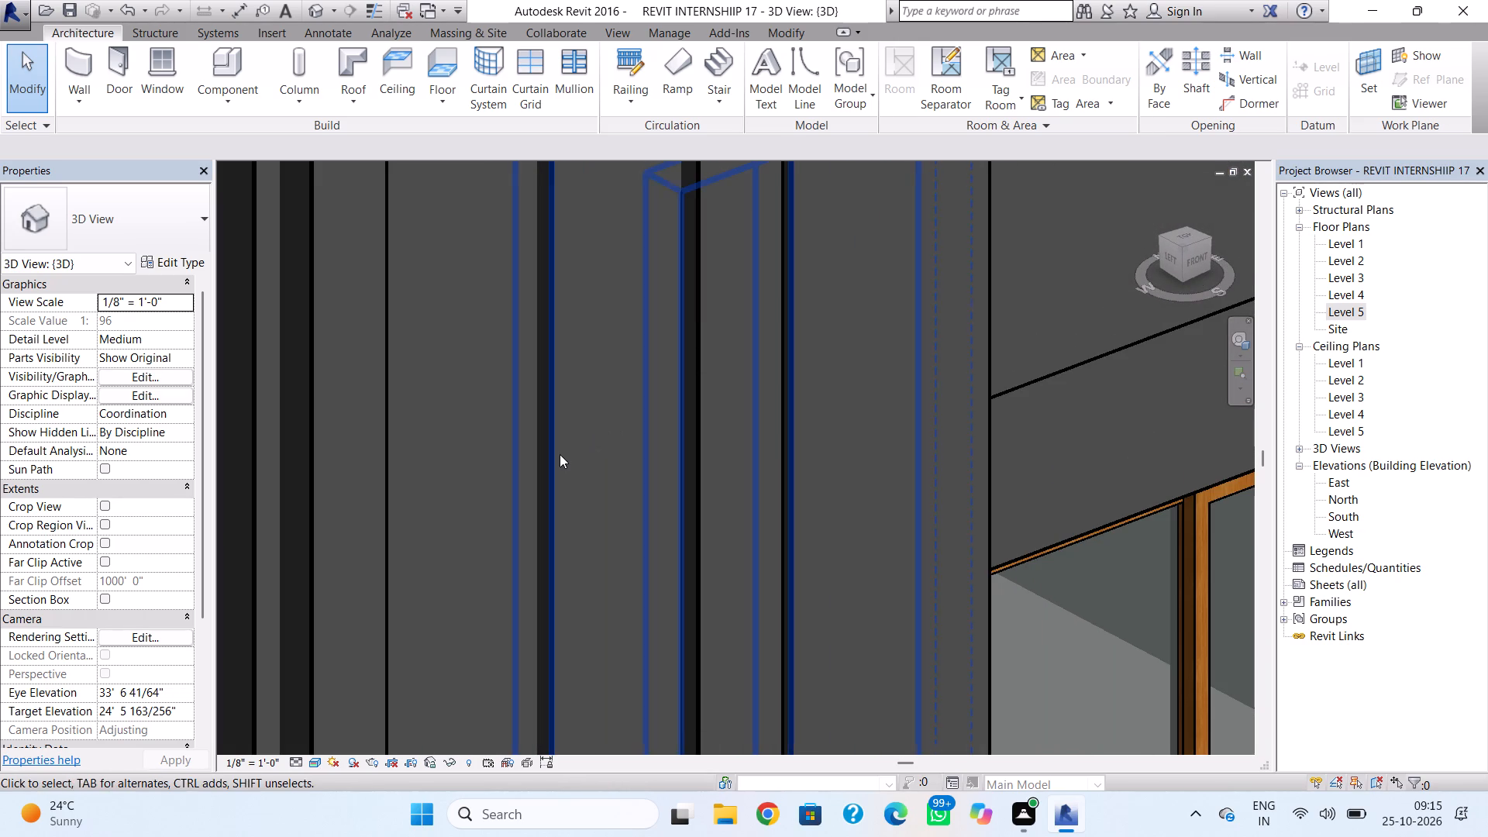
double_click(557, 456)
scroll(717, 423, down, 2)
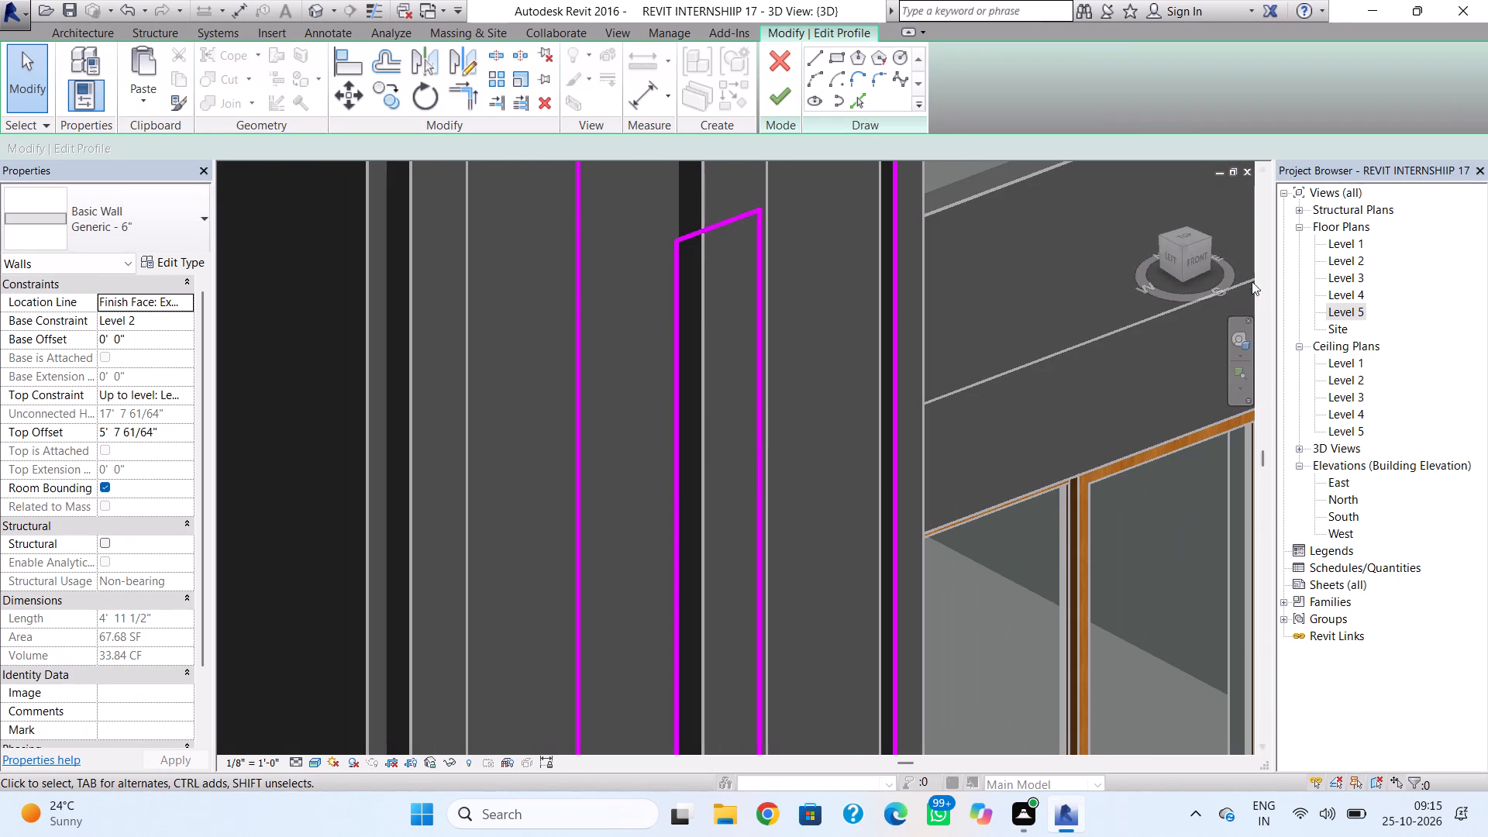
click(1197, 263)
shift+right_drag(999, 405, 895, 308)
scroll(896, 323, down, 4)
middle_drag(899, 337, 942, 250)
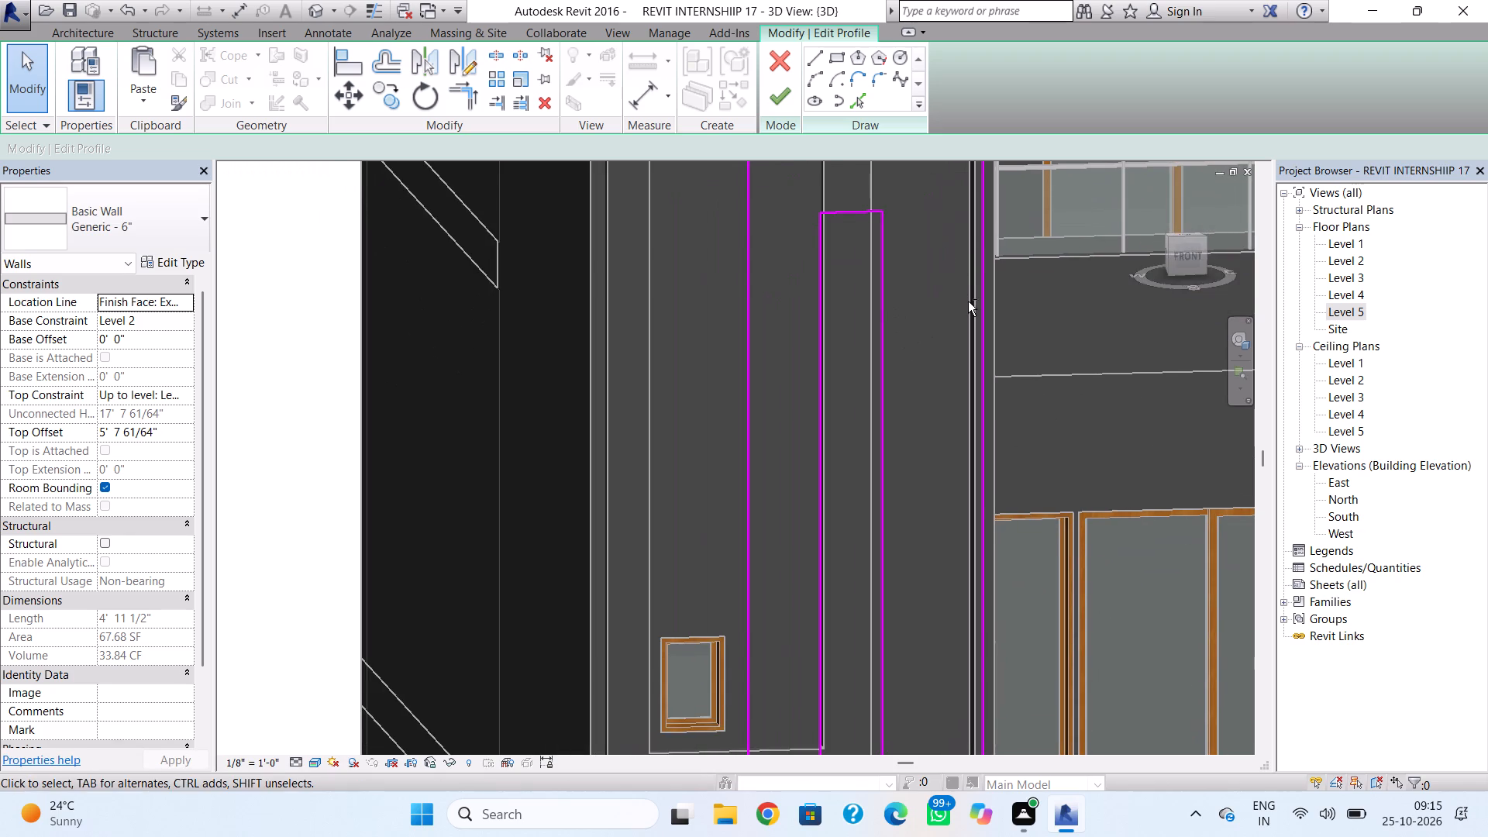
shift+right_drag(968, 301, 922, 249)
middle_drag(853, 343, 897, 260)
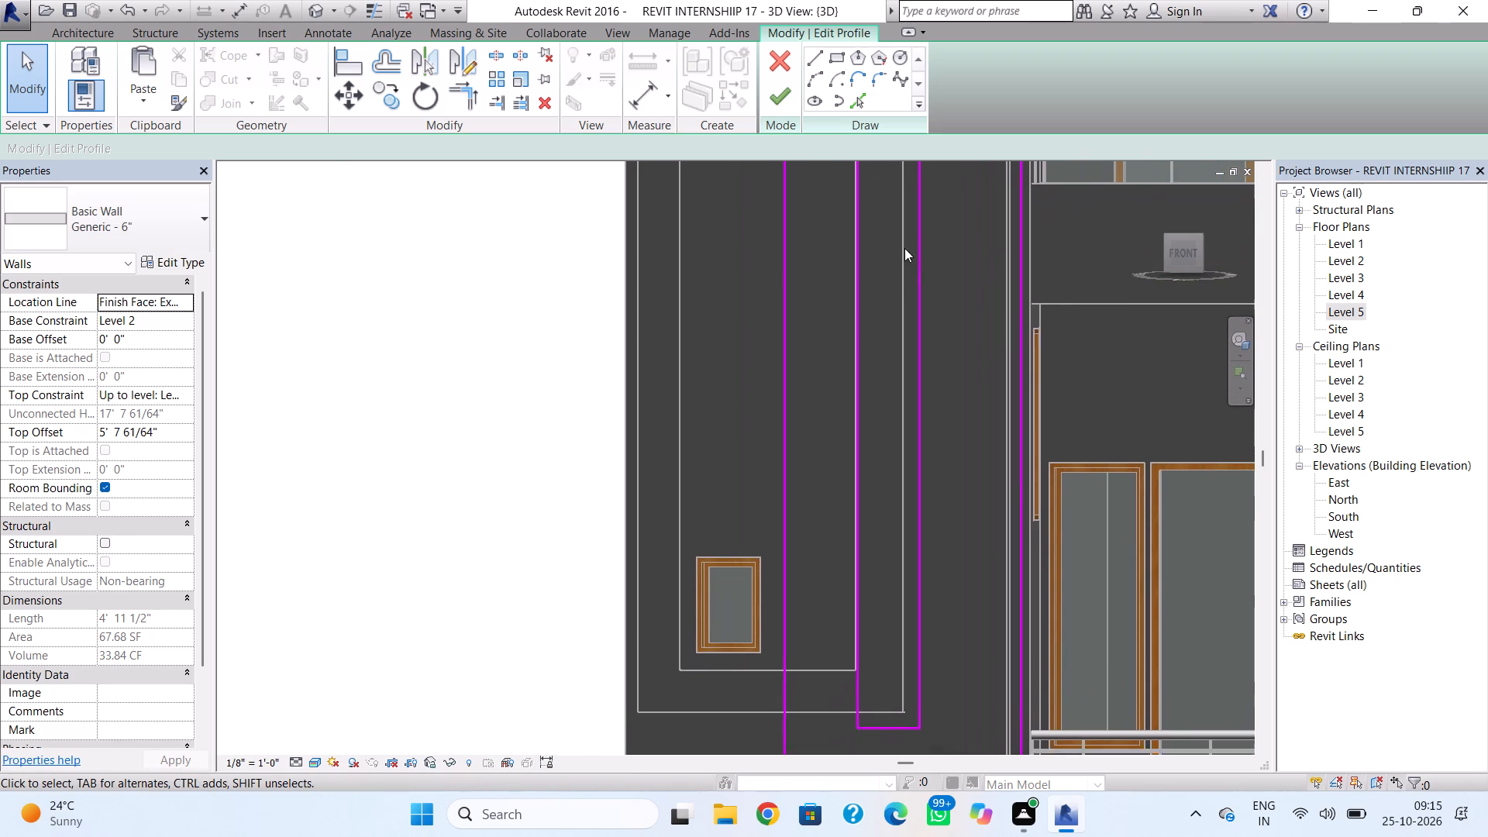
click(863, 509)
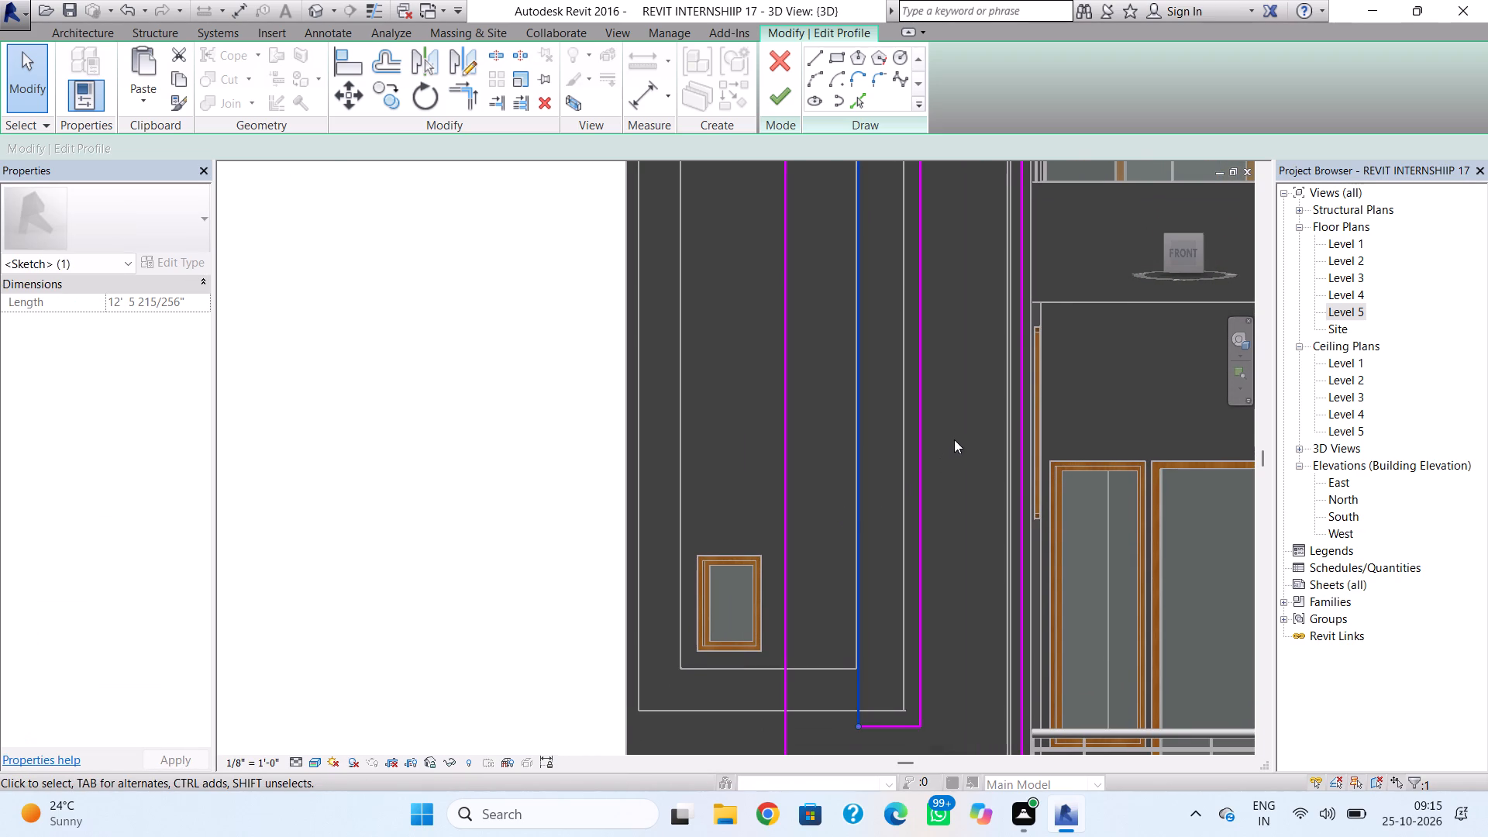
key(Right)
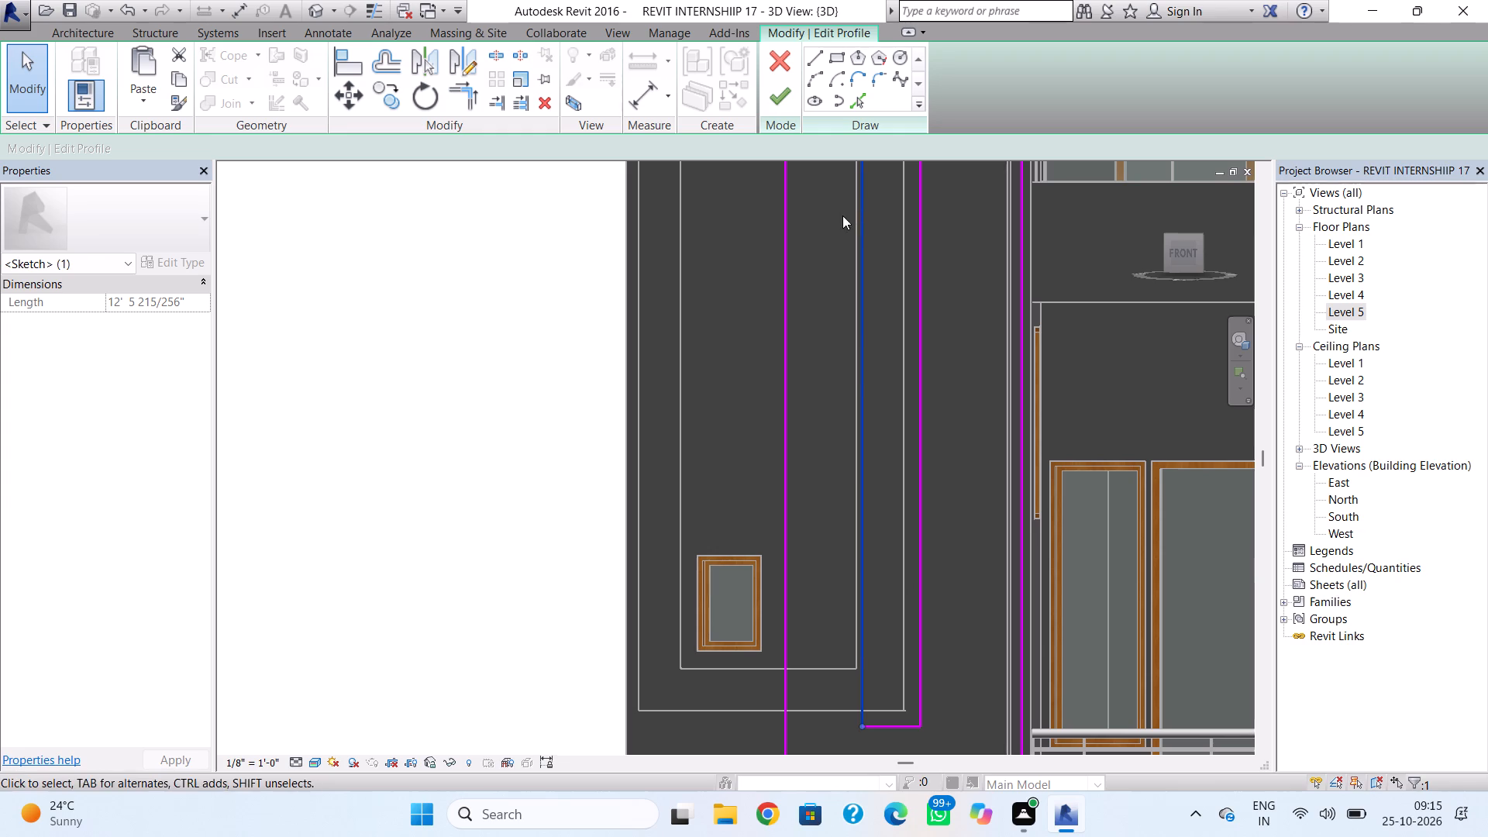
click(784, 106)
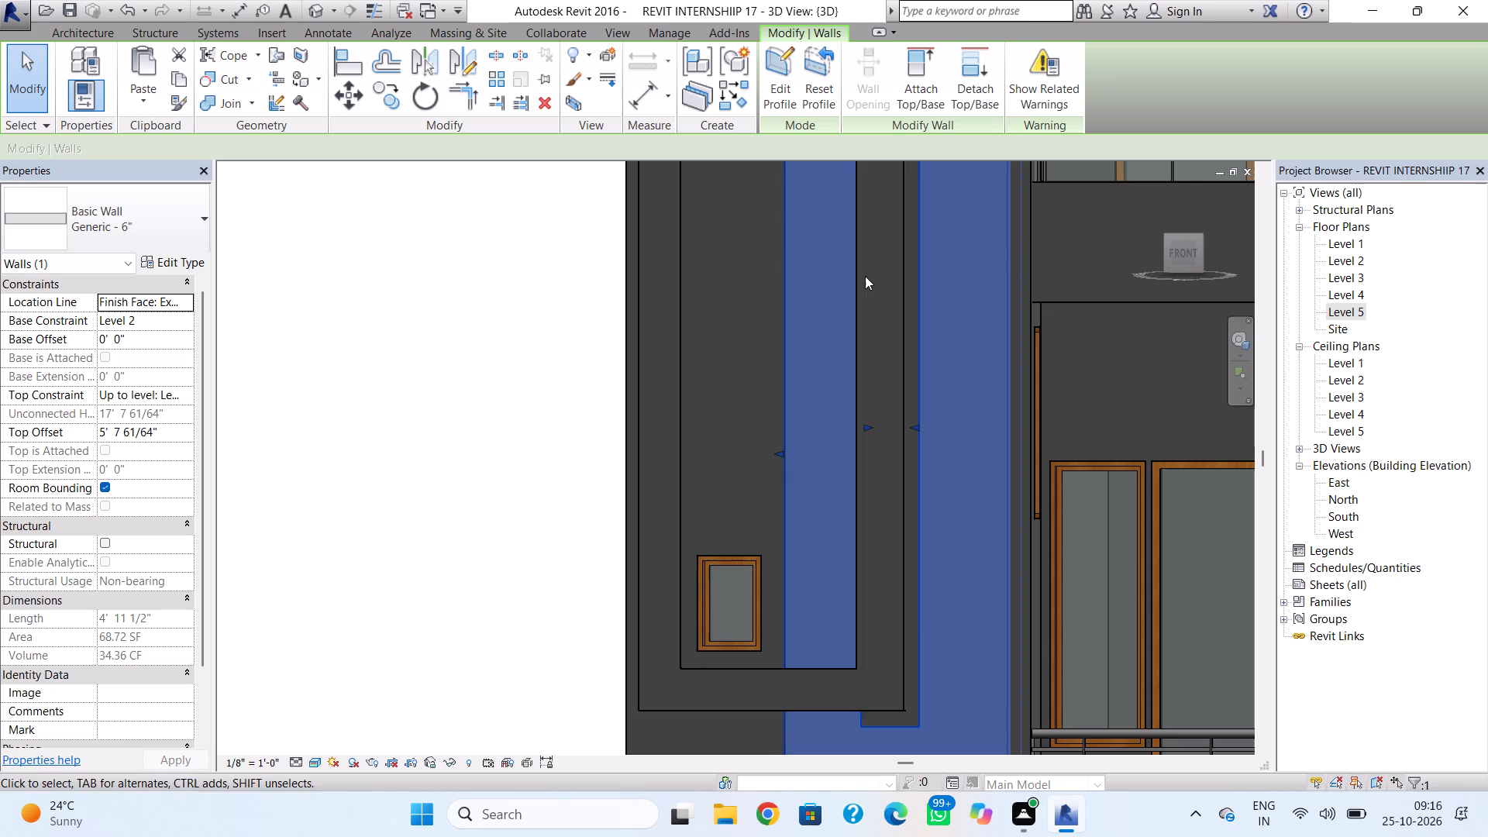
click(549, 450)
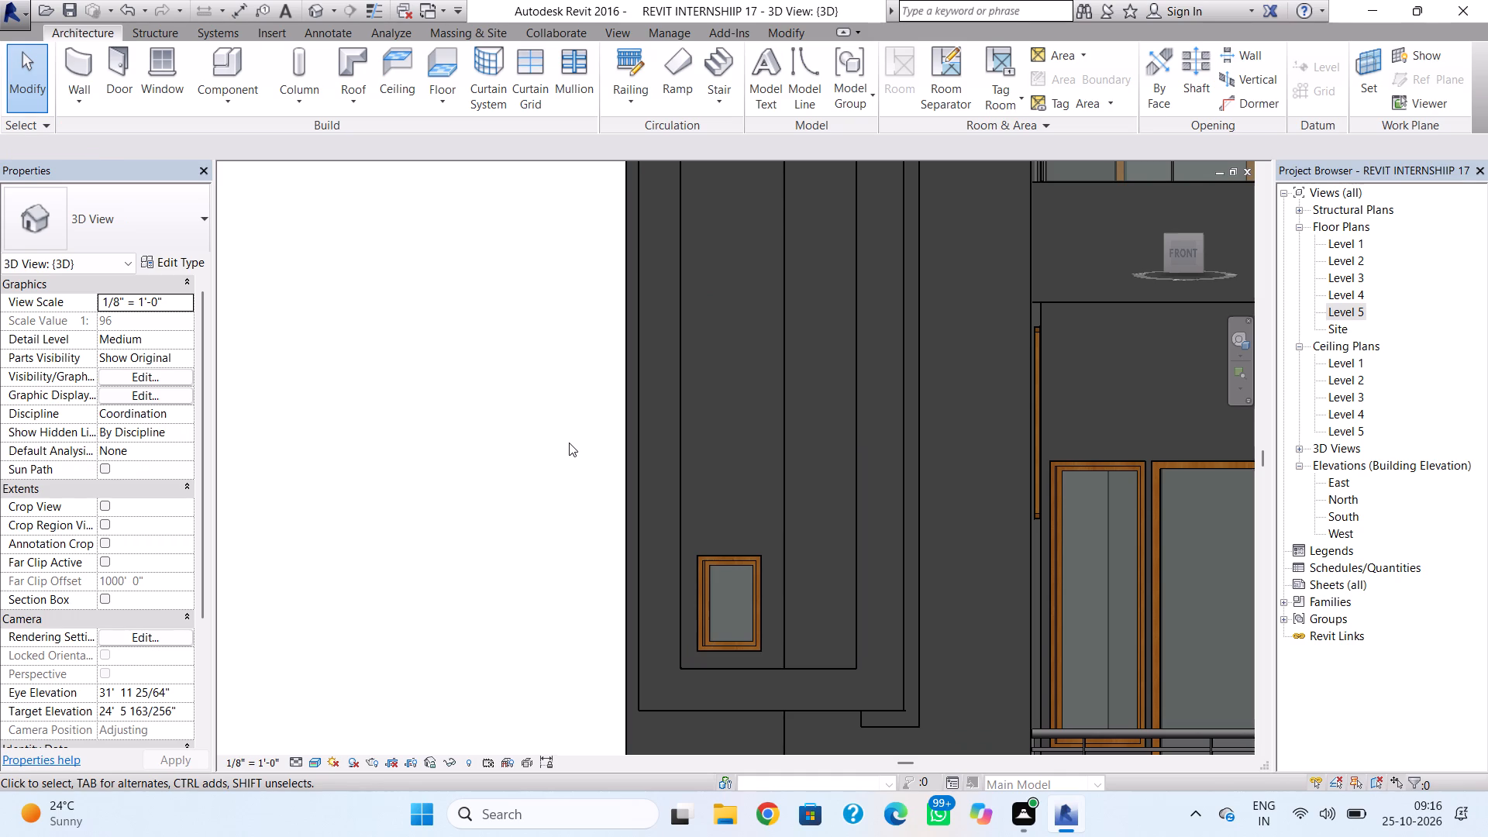
Place a horizontal Cornice wall sweep along the top edge of the tower's front wall, across the three fins.
scroll(714, 253, down, 4)
middle_drag(733, 320, 729, 412)
scroll(706, 440, down, 2)
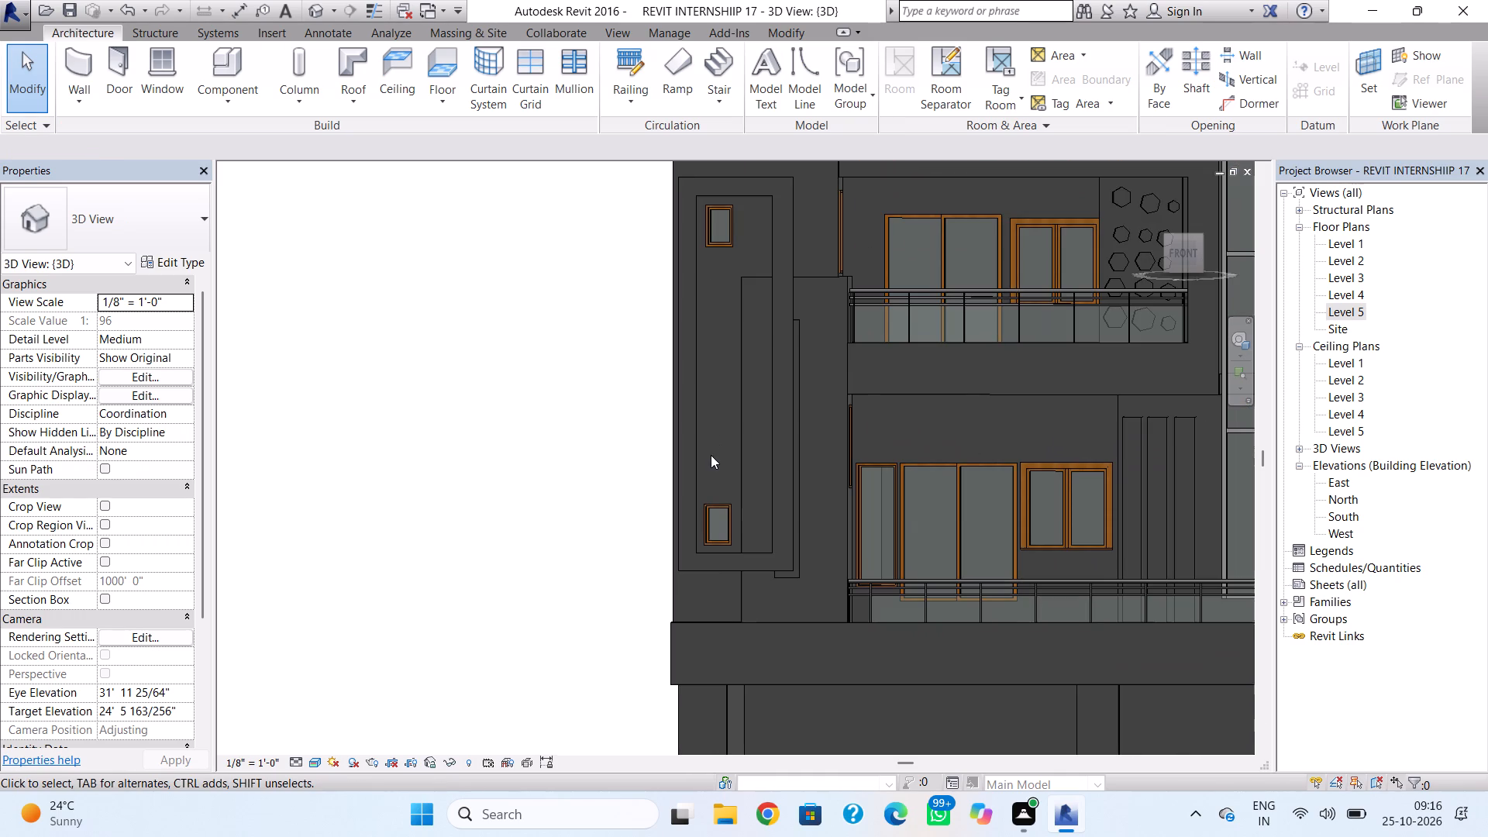
scroll(660, 309, down, 1)
middle_drag(657, 338, 633, 467)
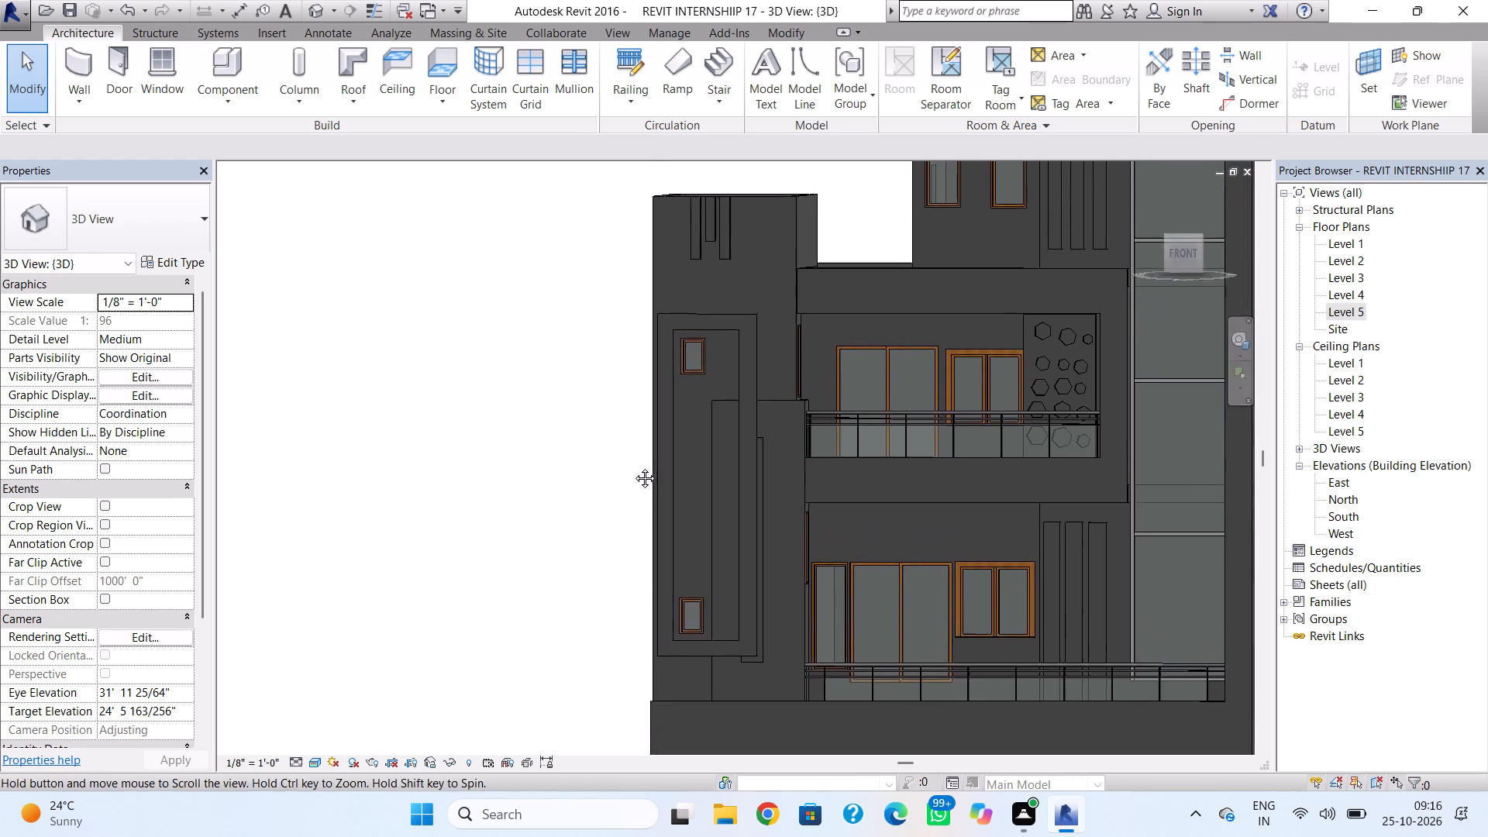
middle_drag(633, 467, 605, 493)
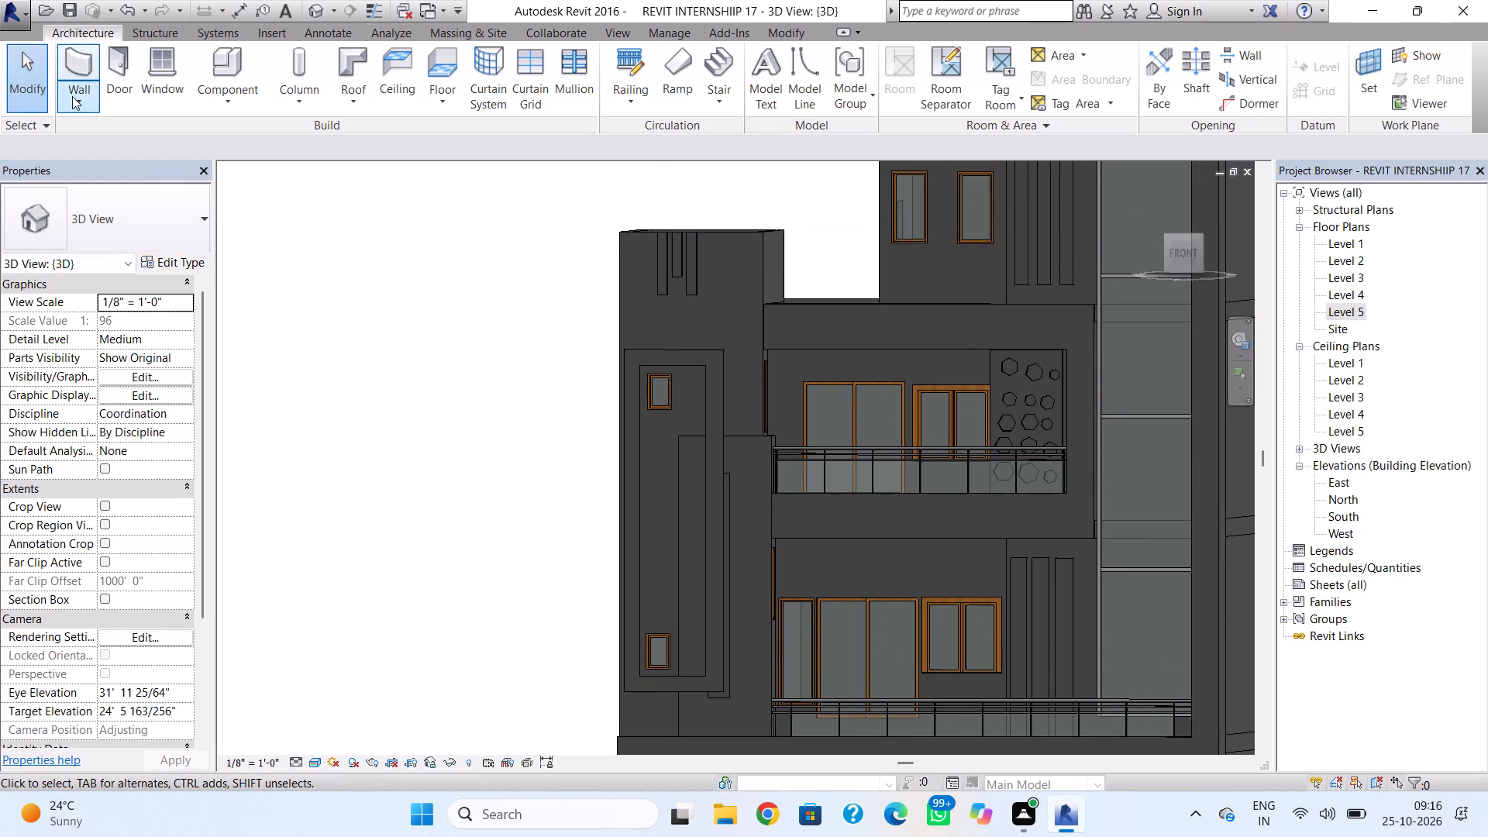
click(71, 102)
click(104, 270)
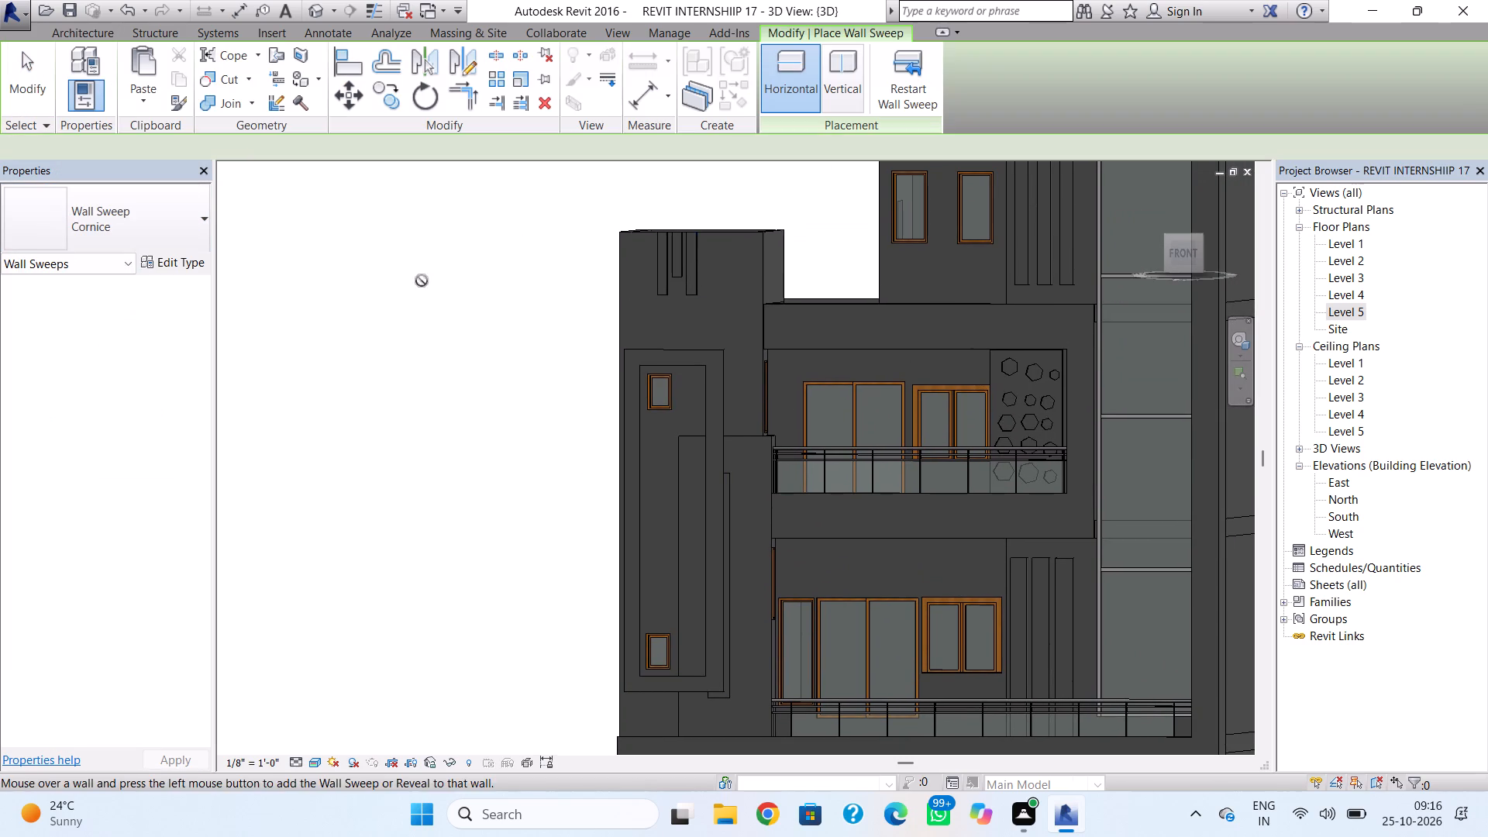
scroll(672, 244, up, 4)
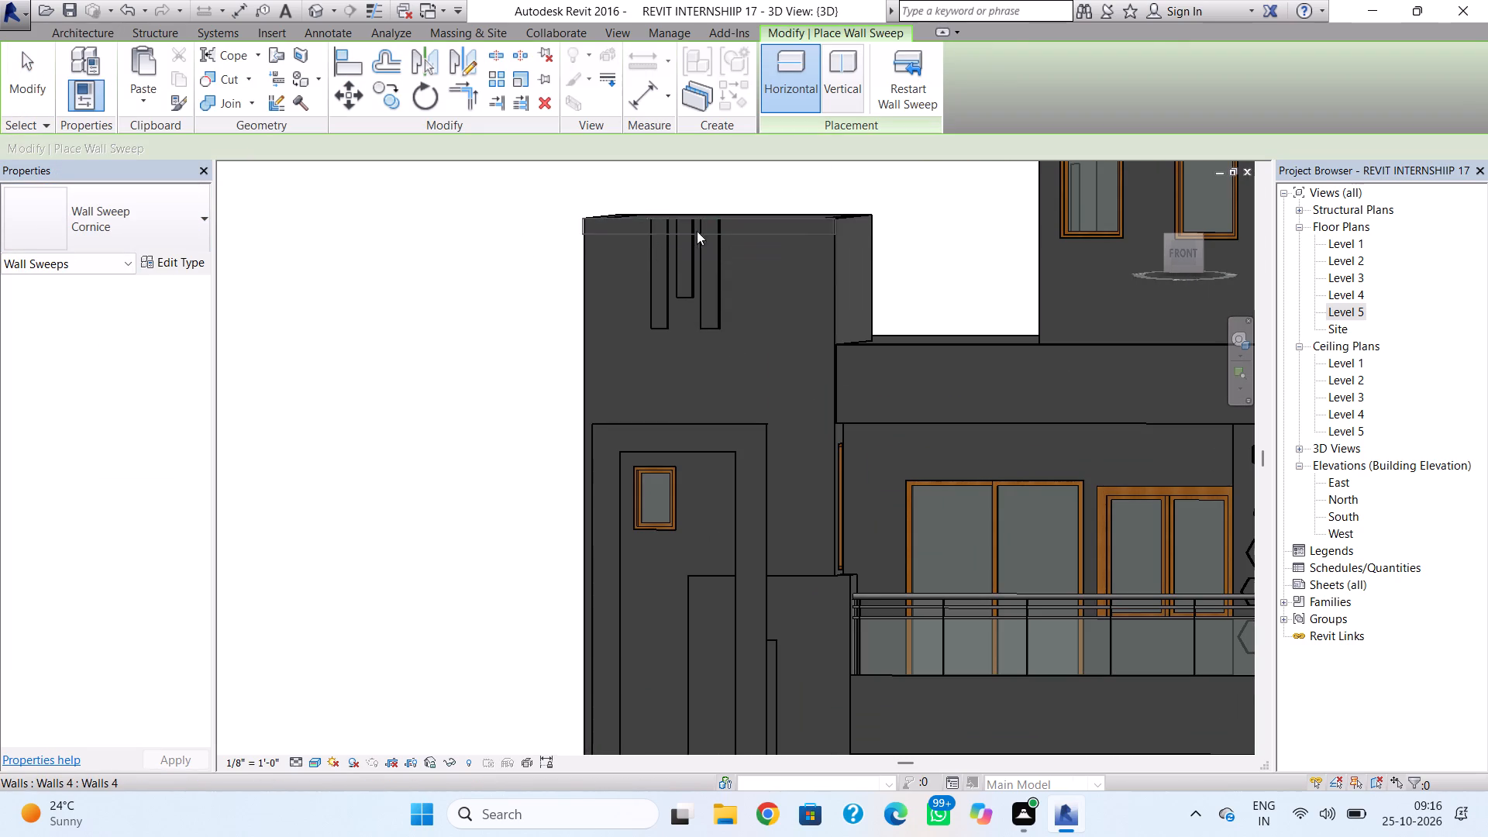
shift+right_drag(777, 232, 808, 232)
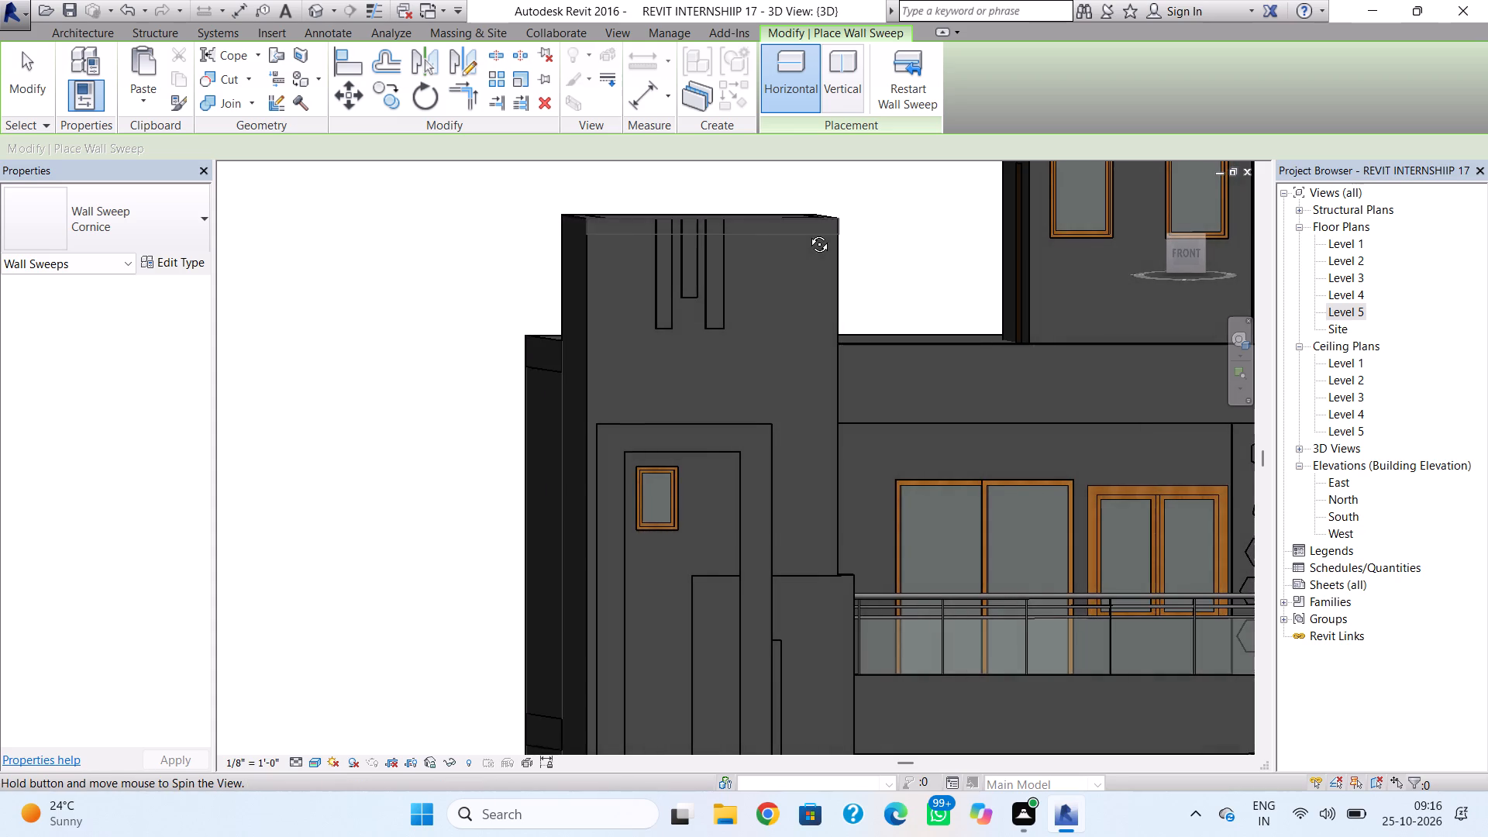
shift+right_drag(808, 232, 794, 227)
click(794, 227)
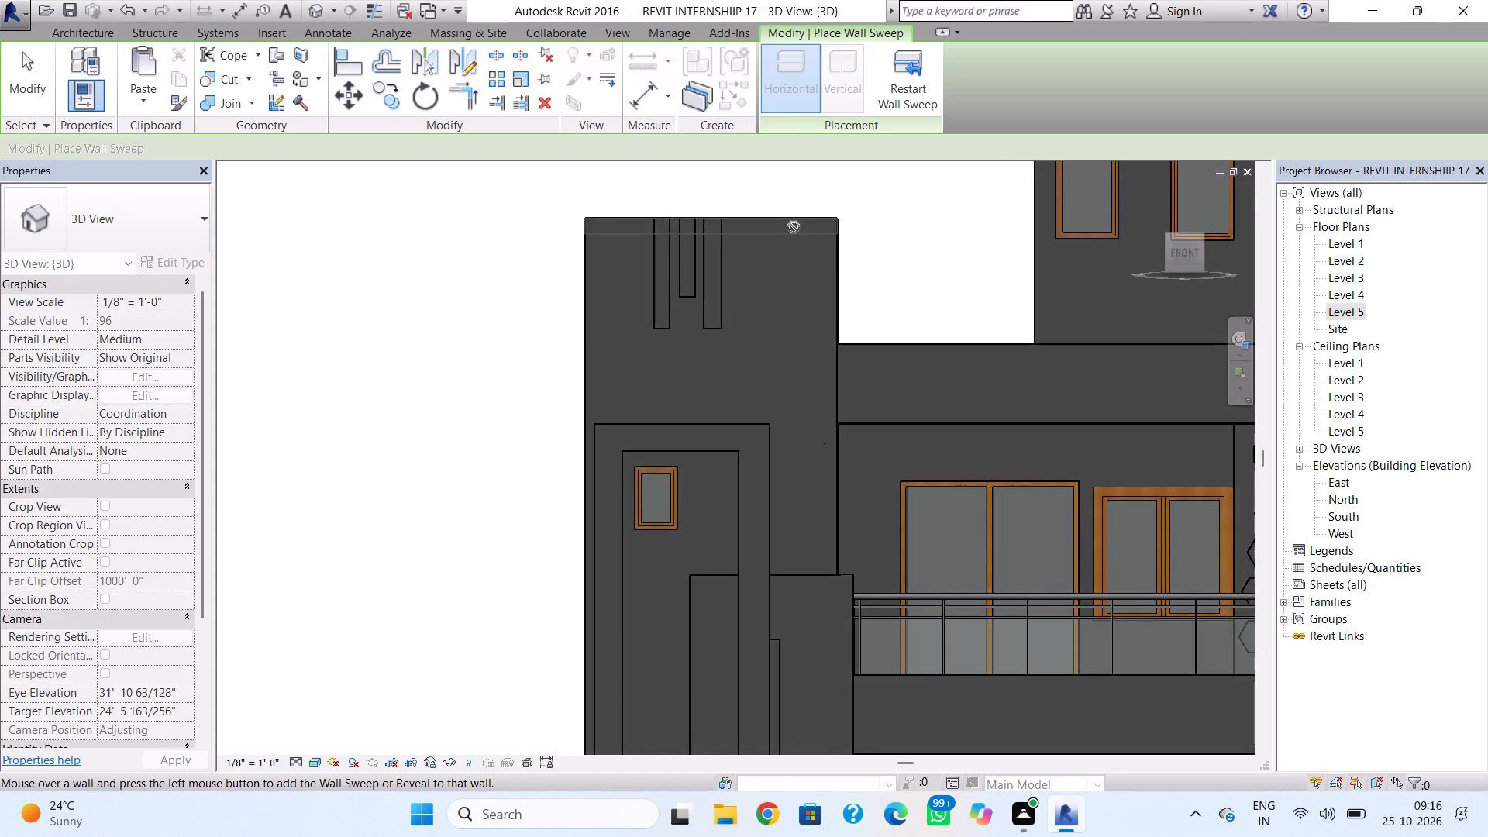
click(779, 254)
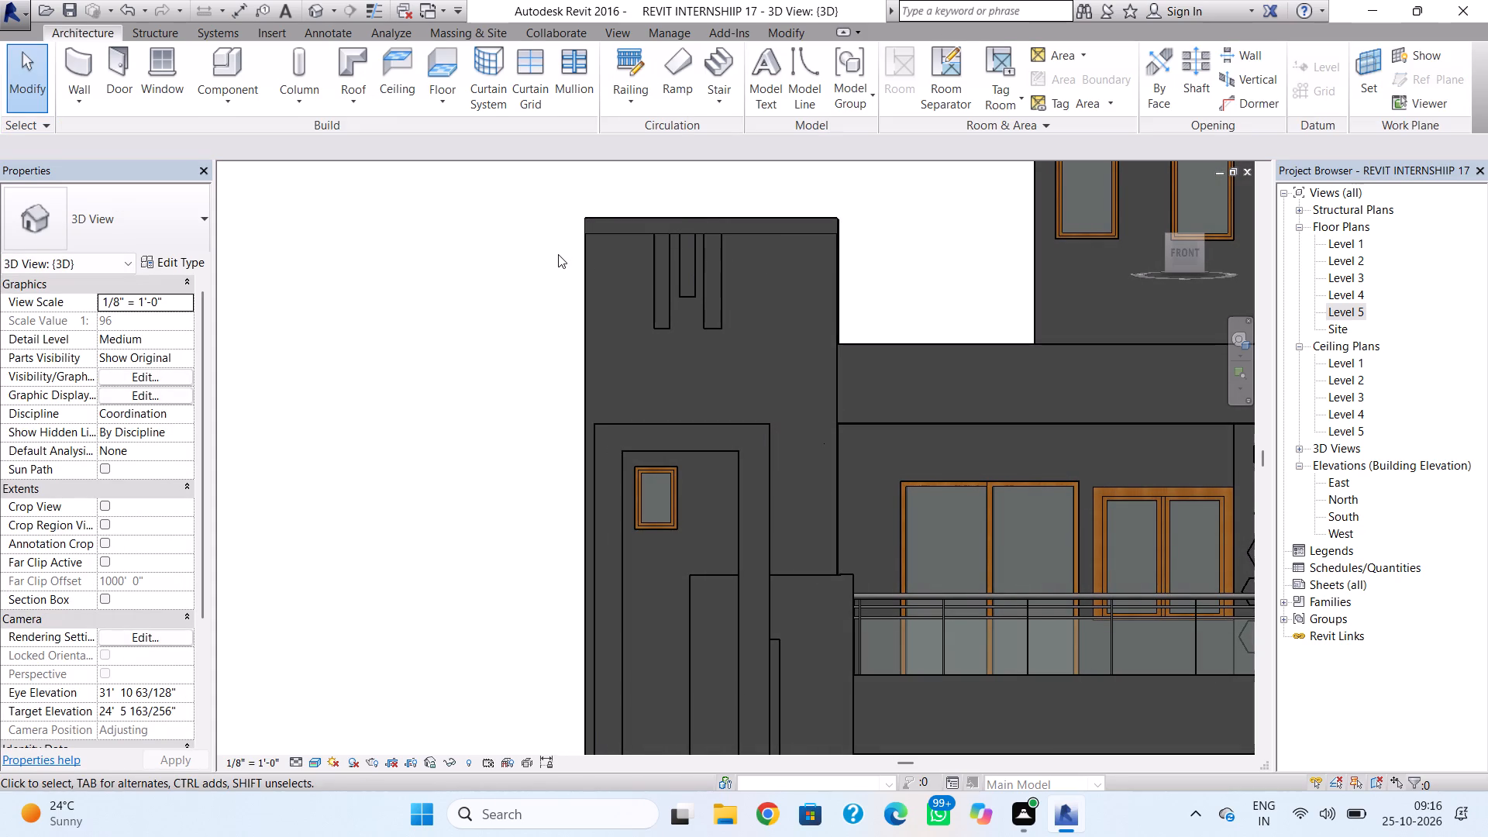
Shorten the top cornice by pulling its left end back to the right side of the rightmost fin.
shift+right_drag(558, 254, 612, 393)
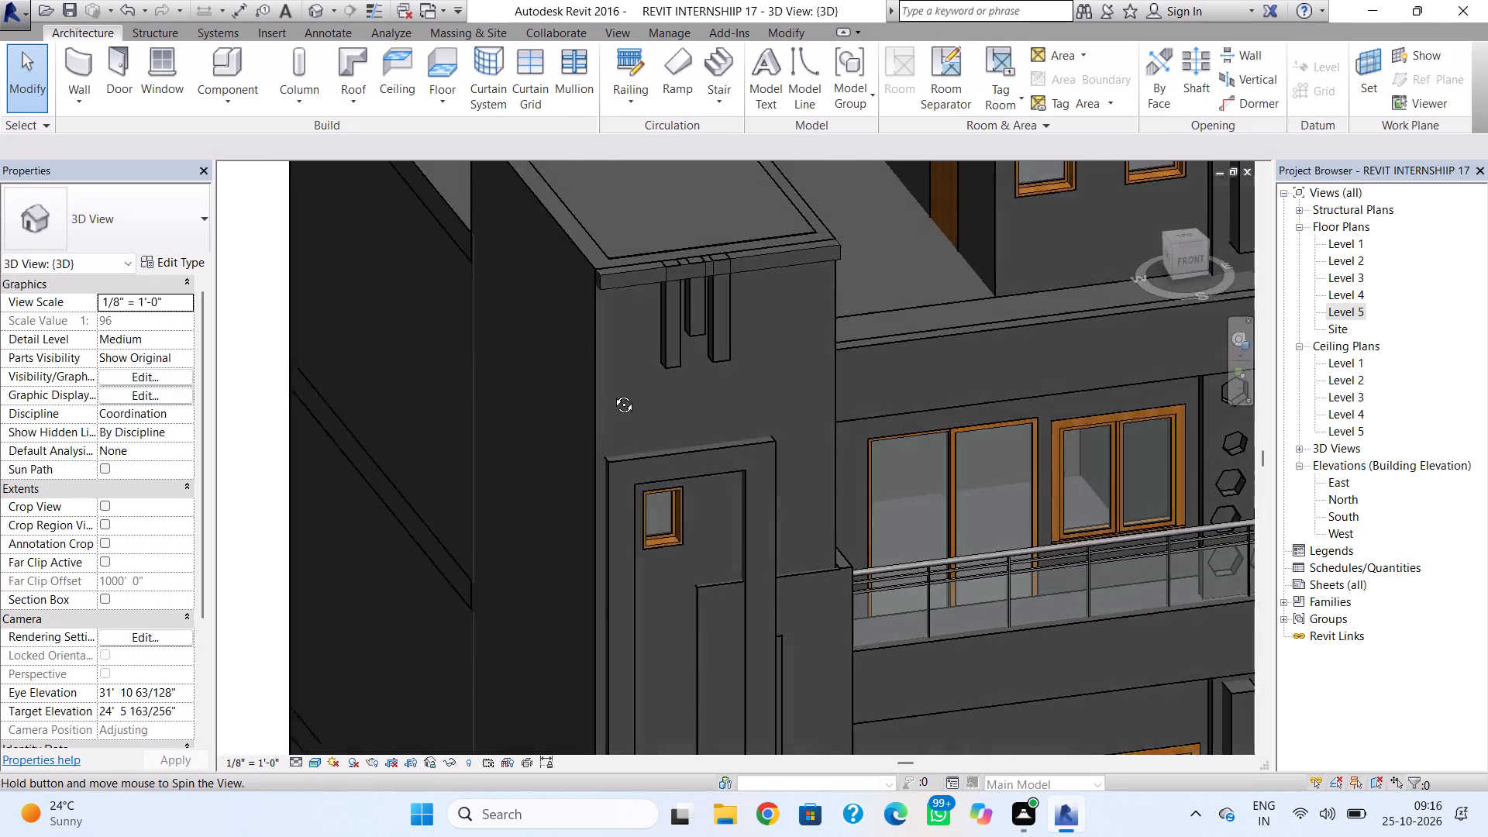
shift+right_drag(612, 393, 563, 367)
click(599, 267)
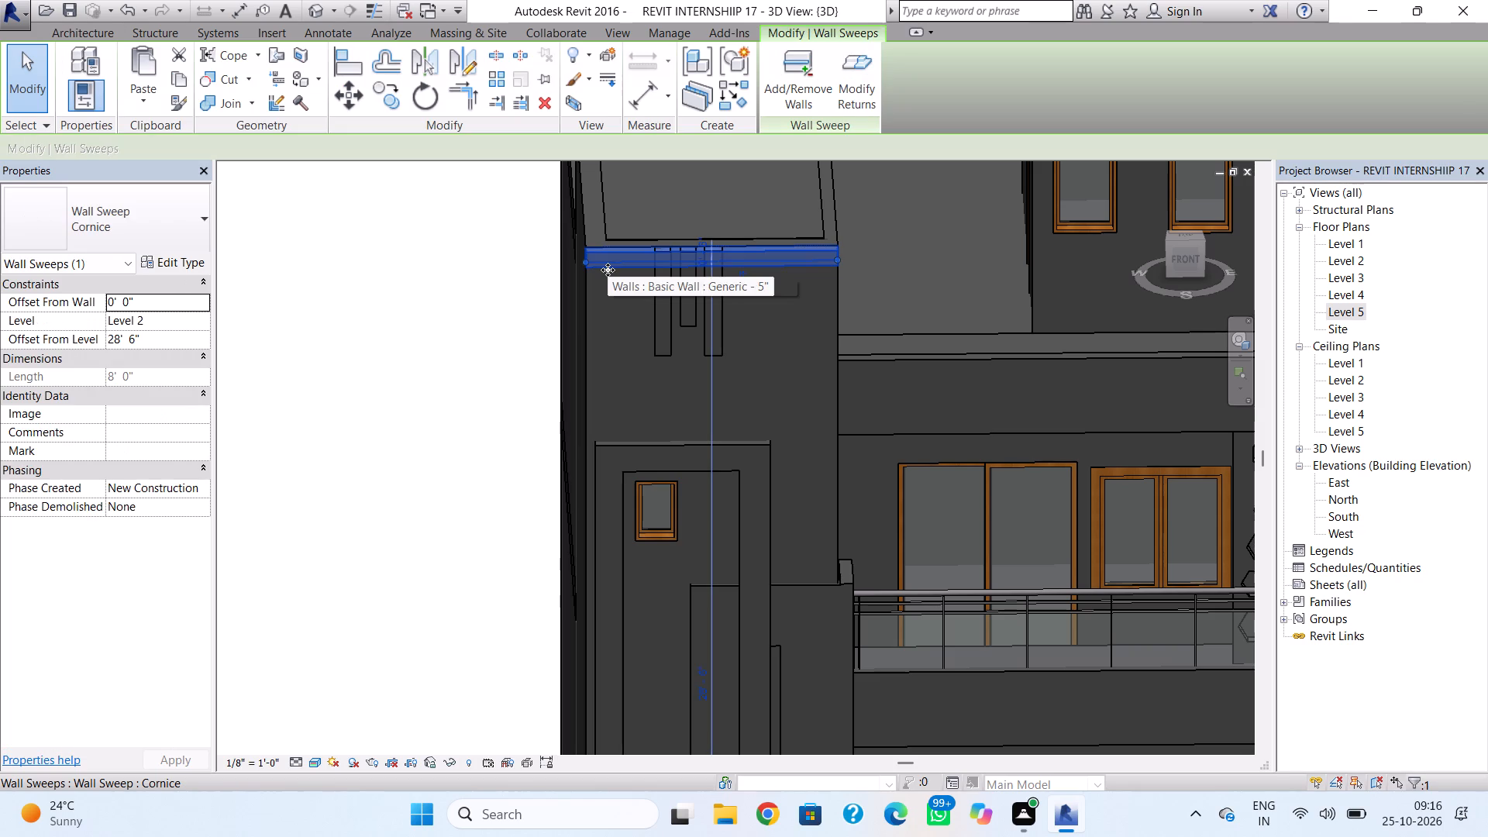
scroll(568, 240, up, 4)
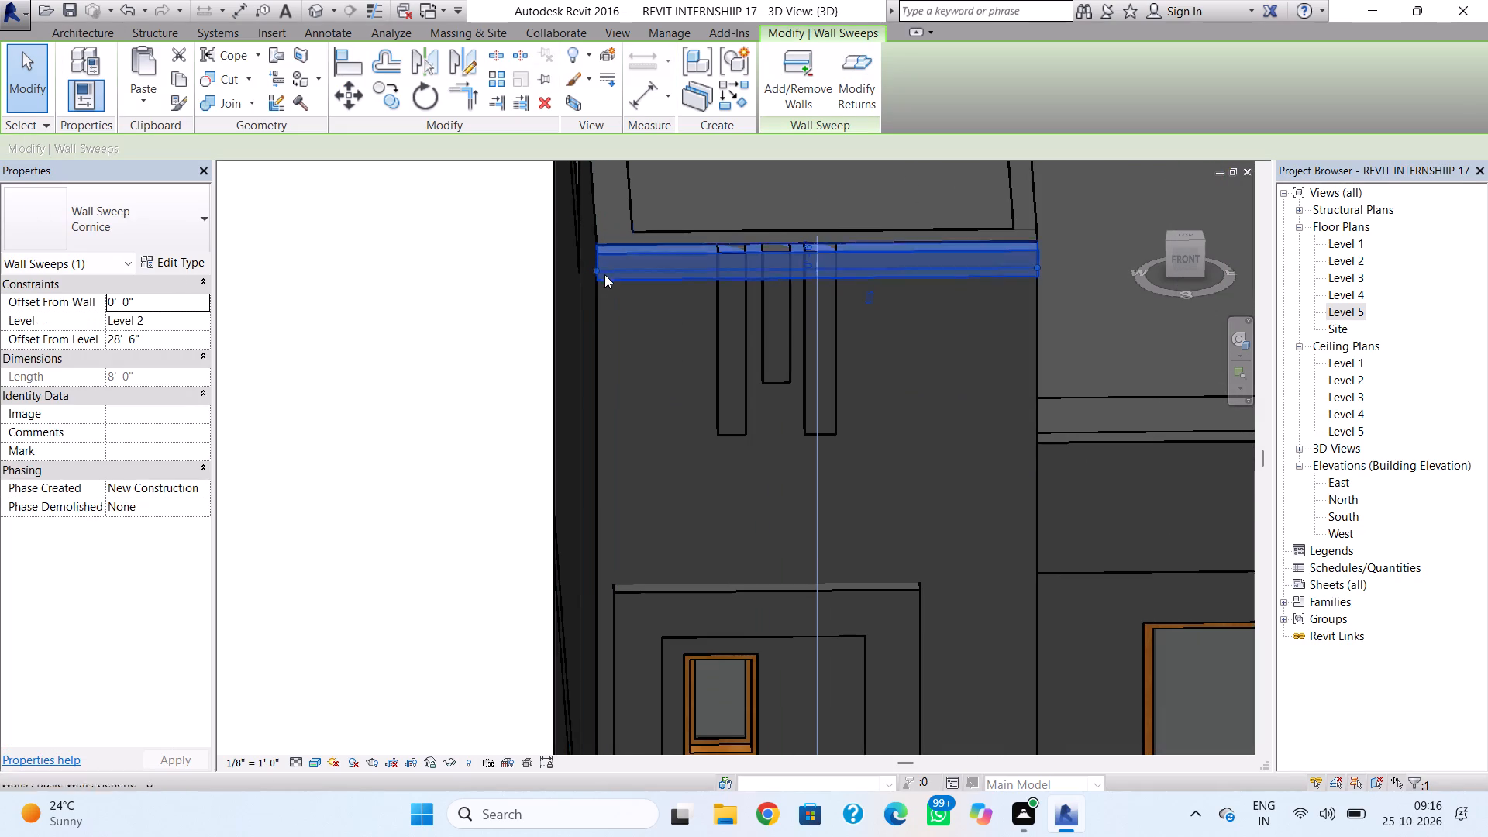
drag(599, 270, 804, 277)
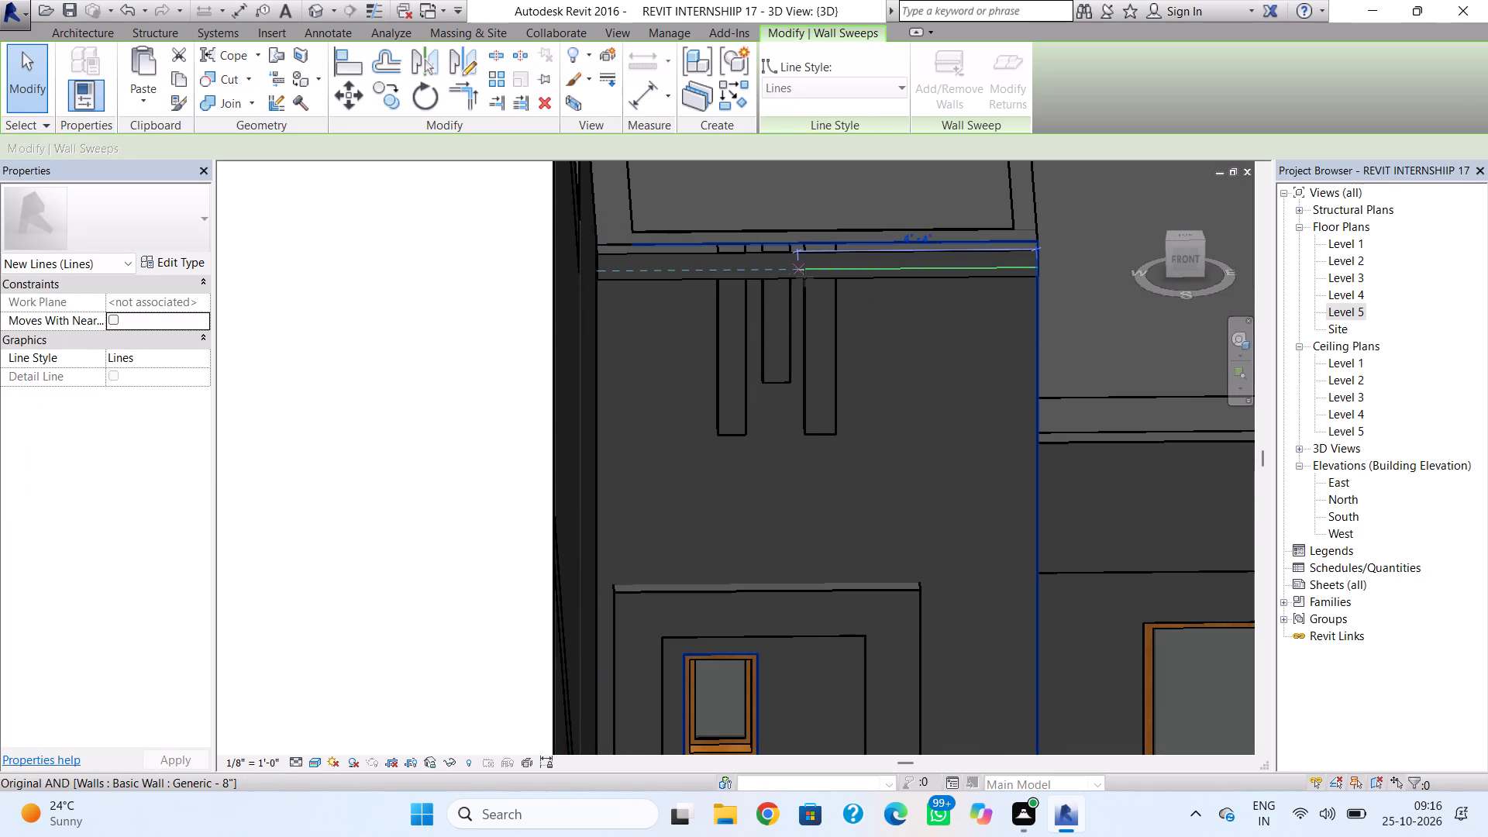
drag(804, 277, 832, 281)
click(899, 325)
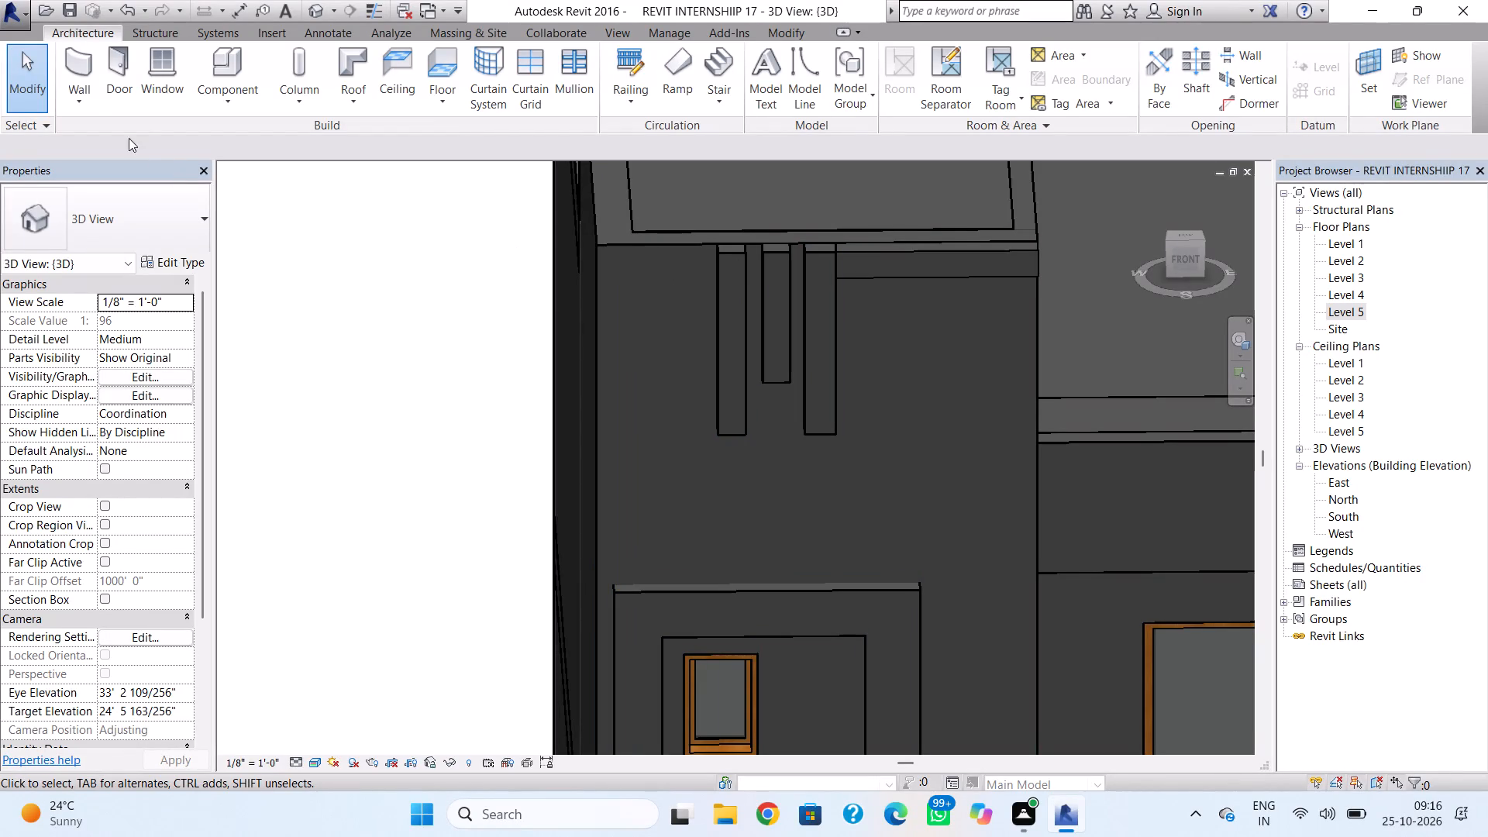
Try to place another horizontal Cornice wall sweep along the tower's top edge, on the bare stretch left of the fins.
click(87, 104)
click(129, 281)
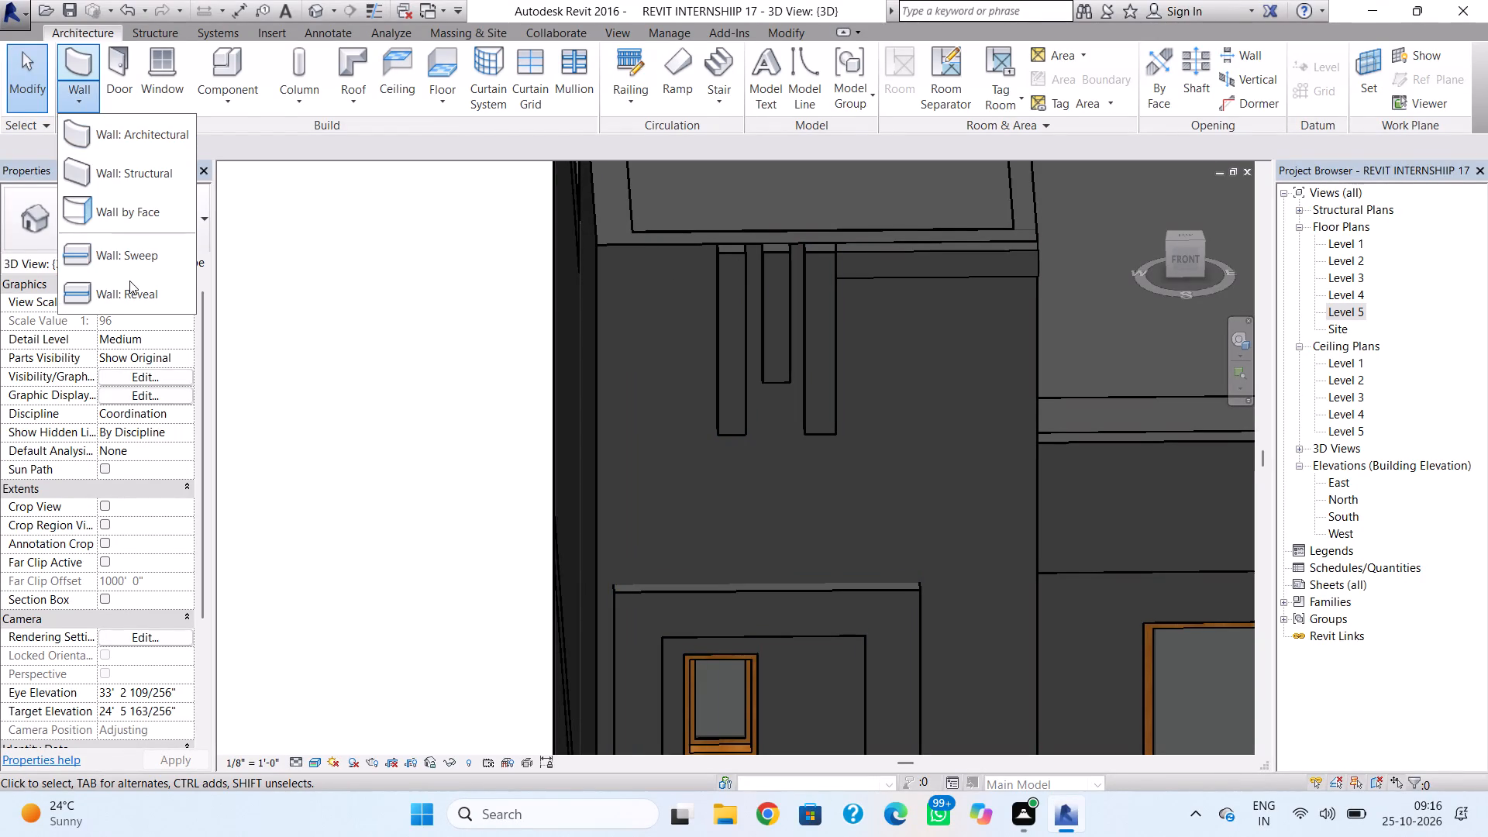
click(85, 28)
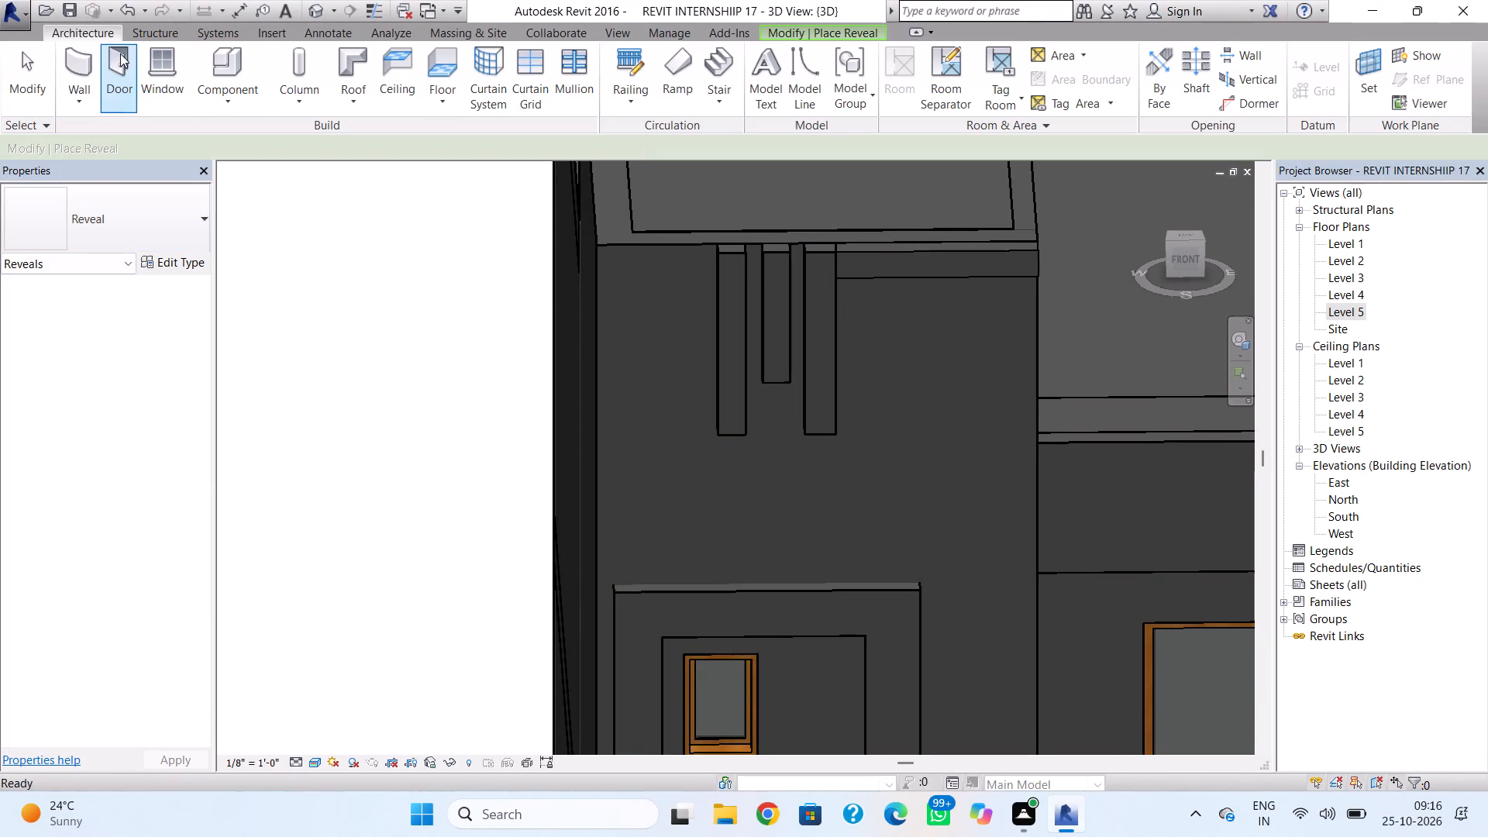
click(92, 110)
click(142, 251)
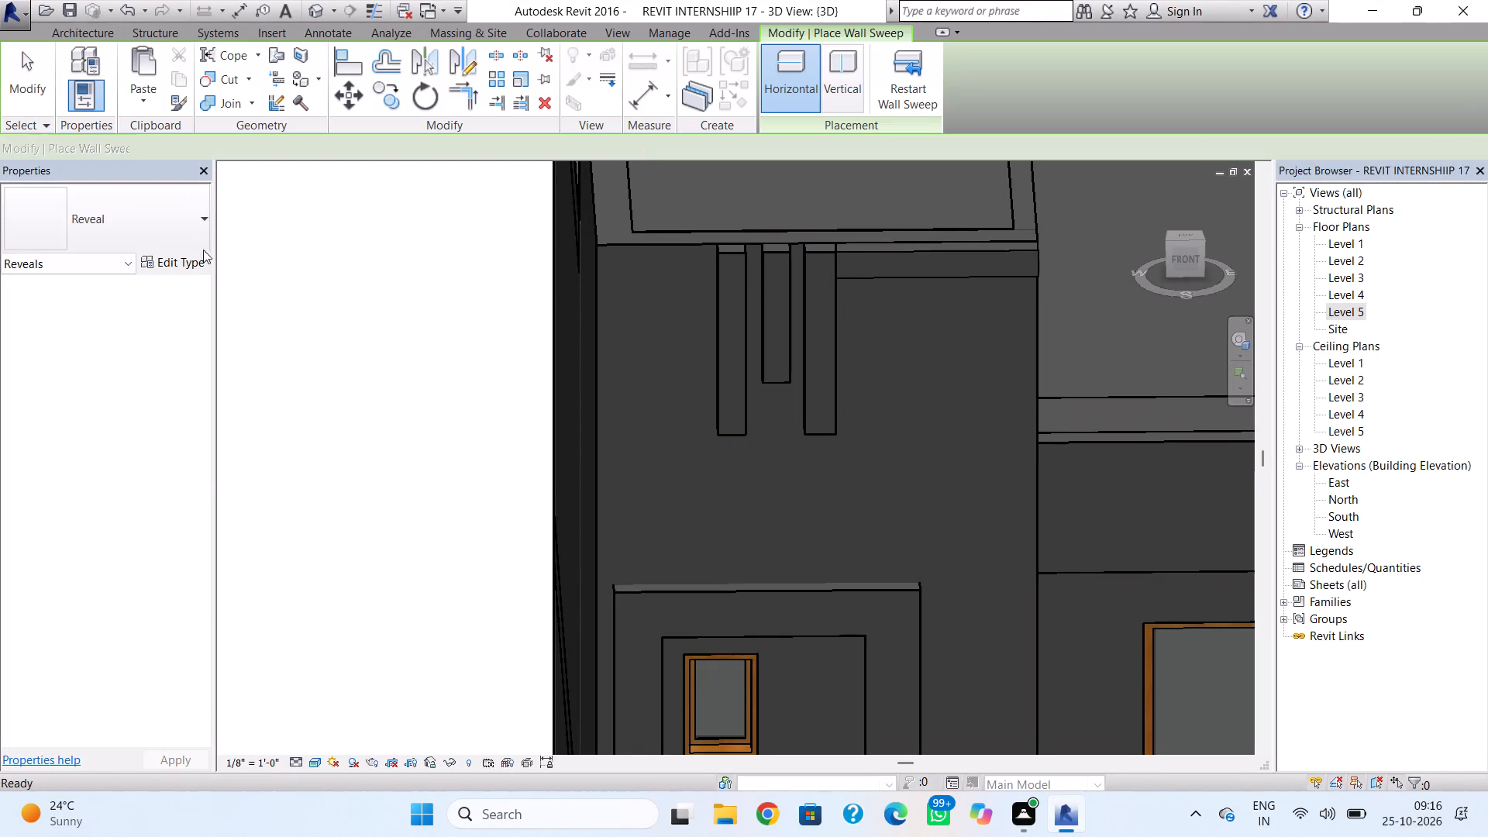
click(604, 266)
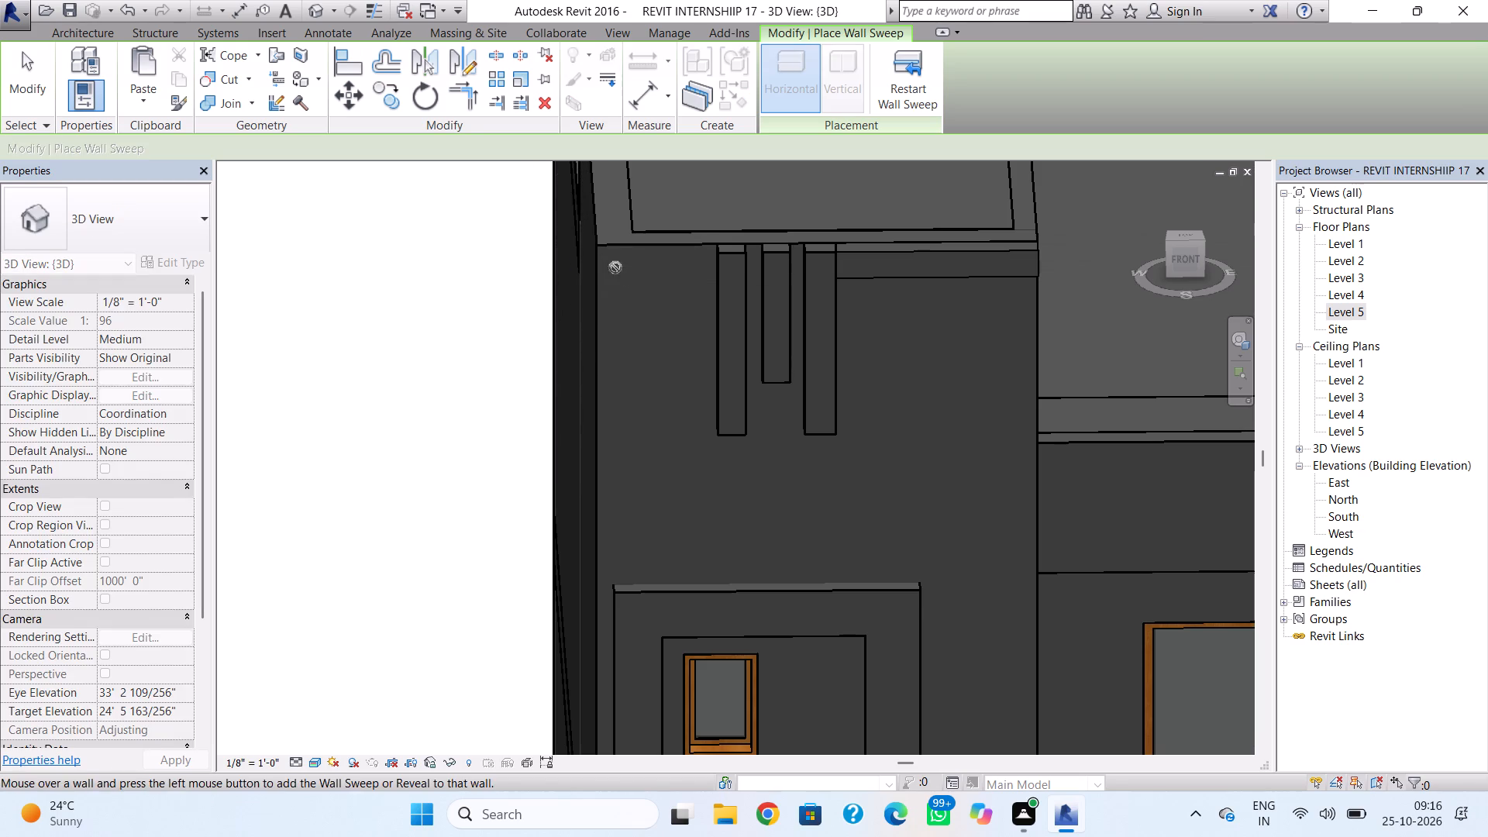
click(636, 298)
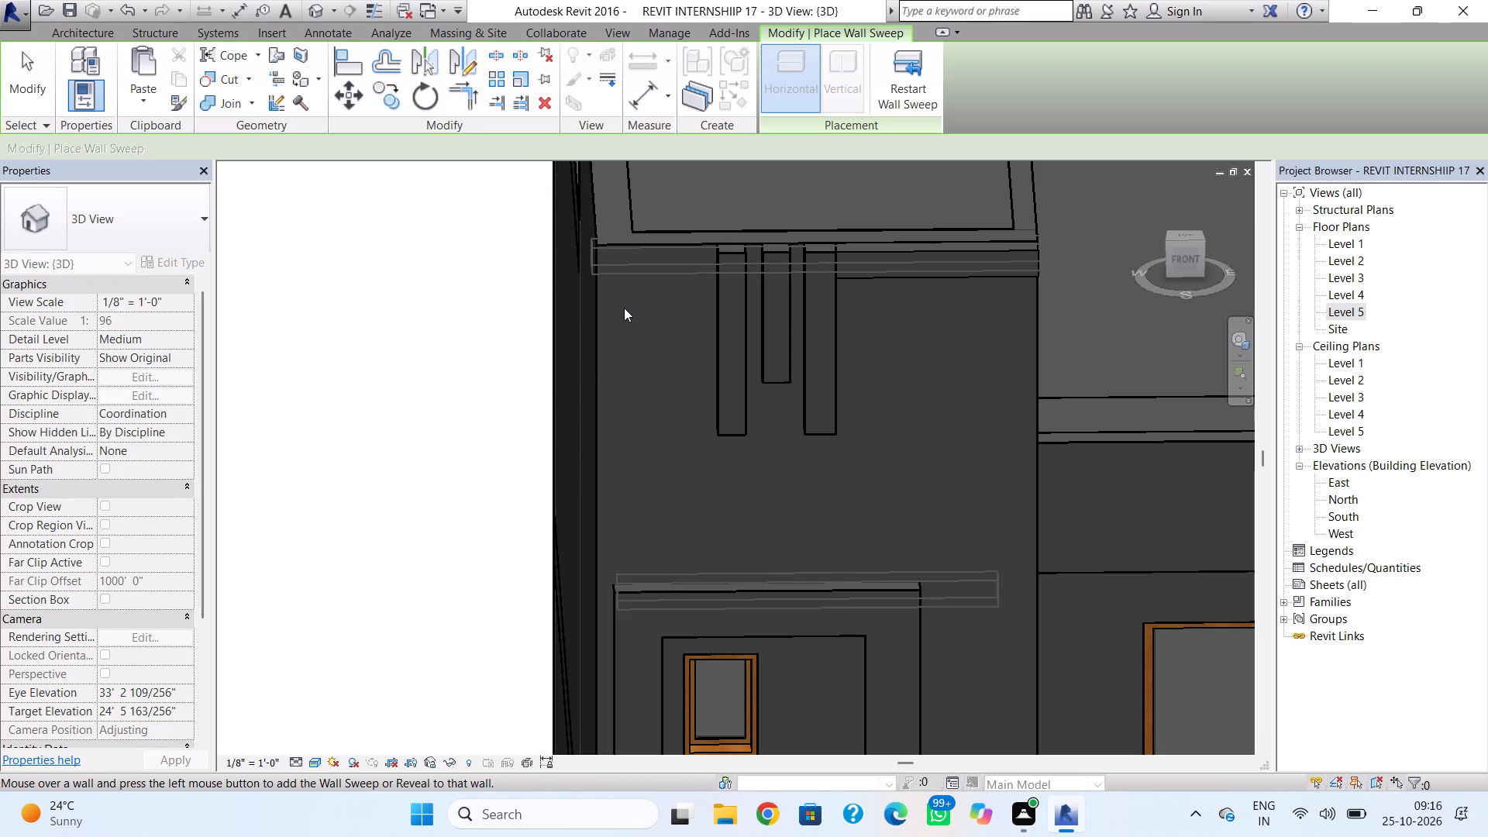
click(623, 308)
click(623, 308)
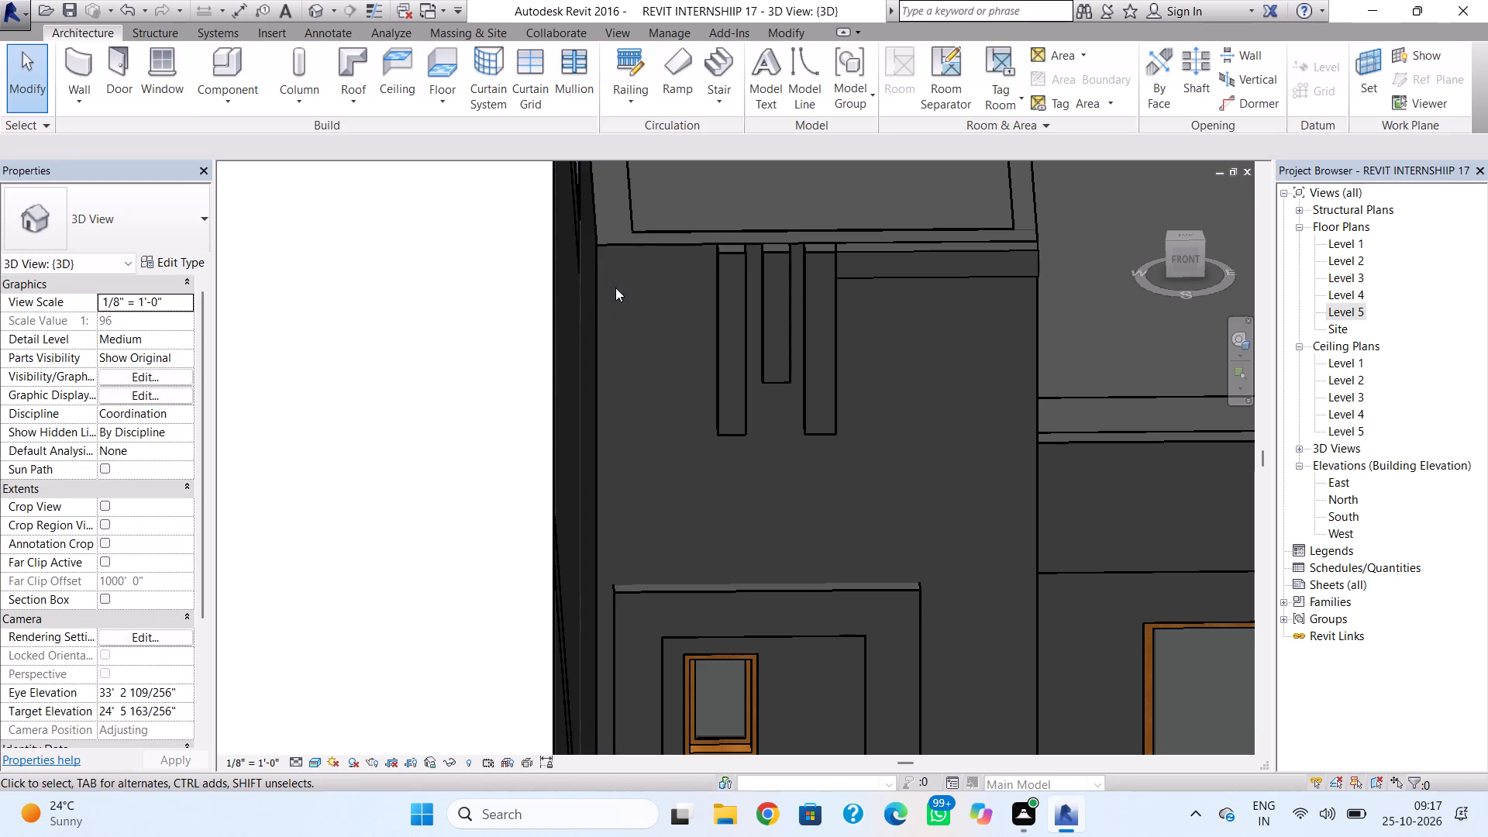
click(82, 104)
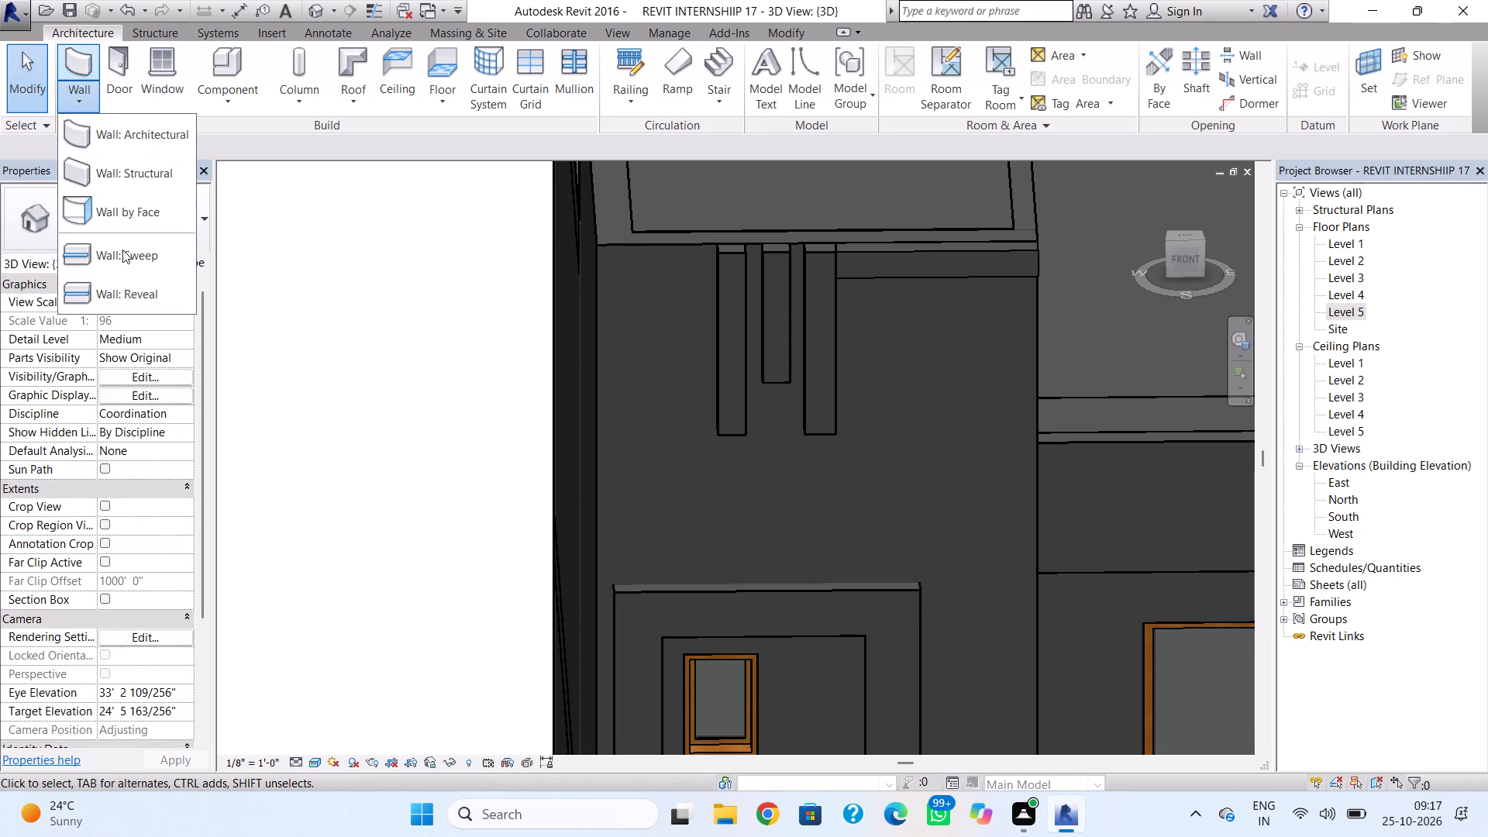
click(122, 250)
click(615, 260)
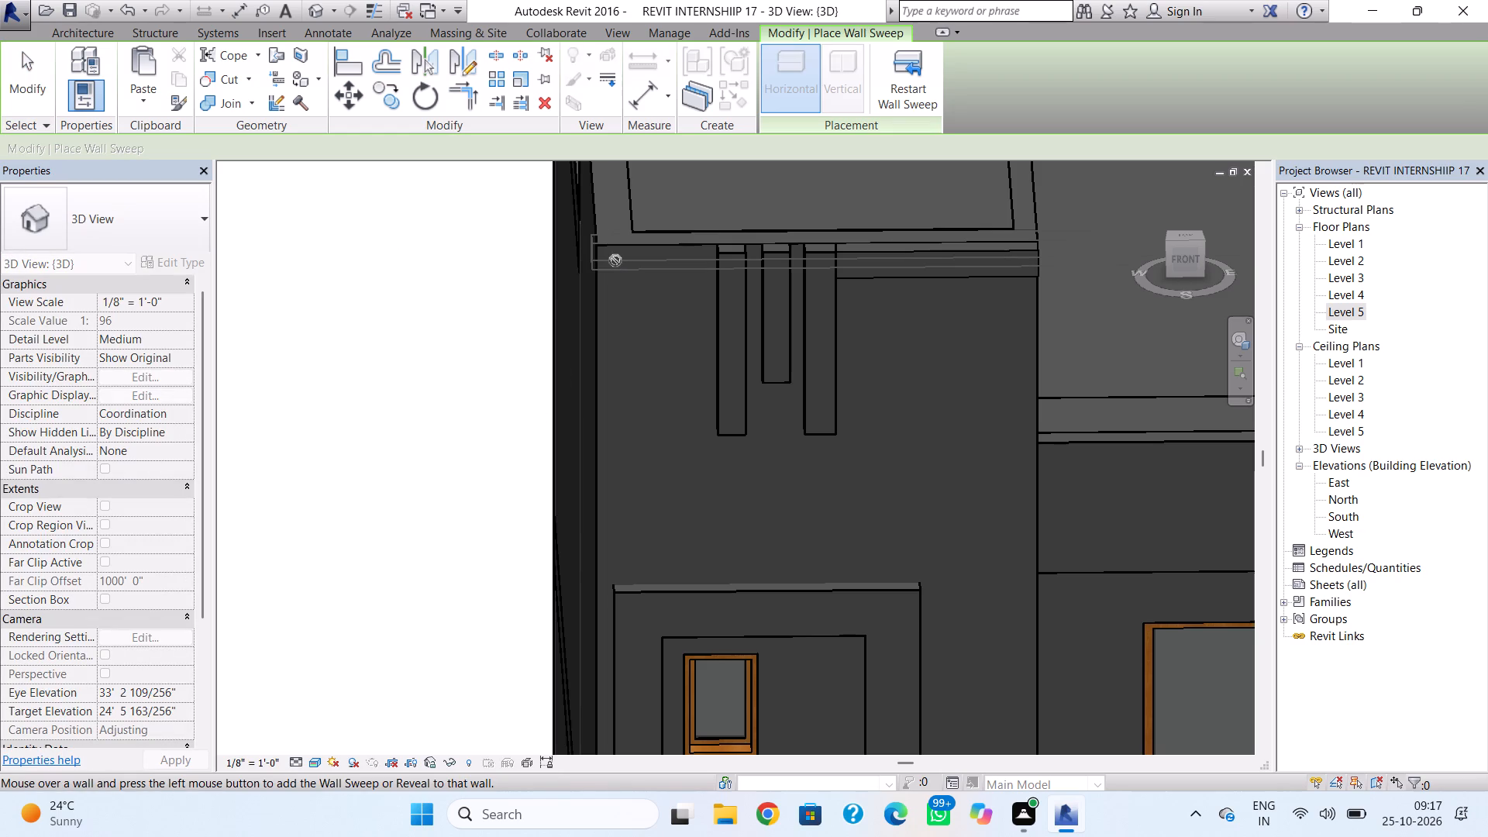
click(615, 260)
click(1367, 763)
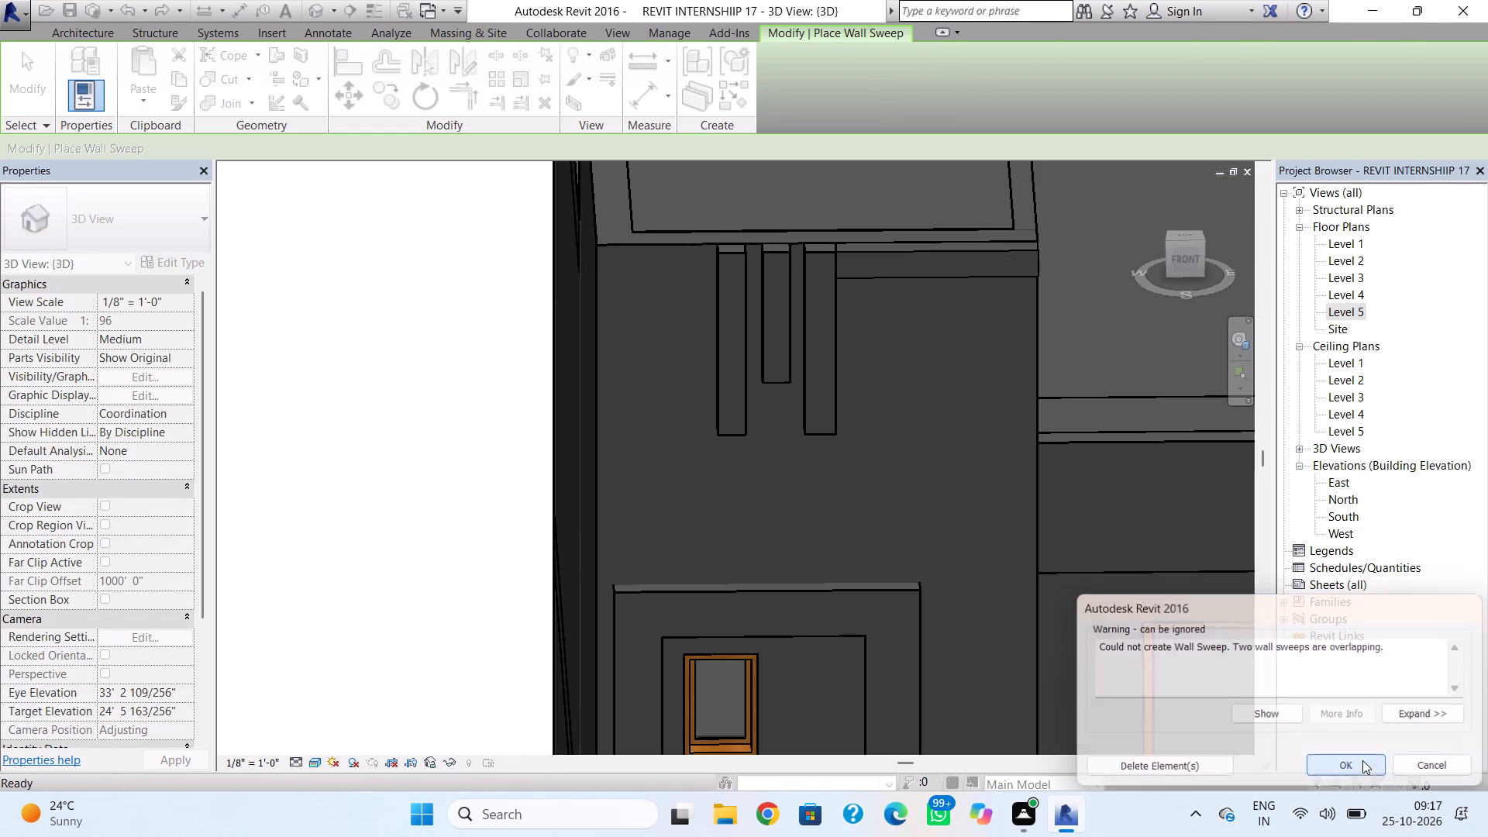
Place two horizontal Cornice wall sweeps on the tower's front wall, one just below the fins and one directly beneath it.
shift+right_drag(708, 472, 830, 439)
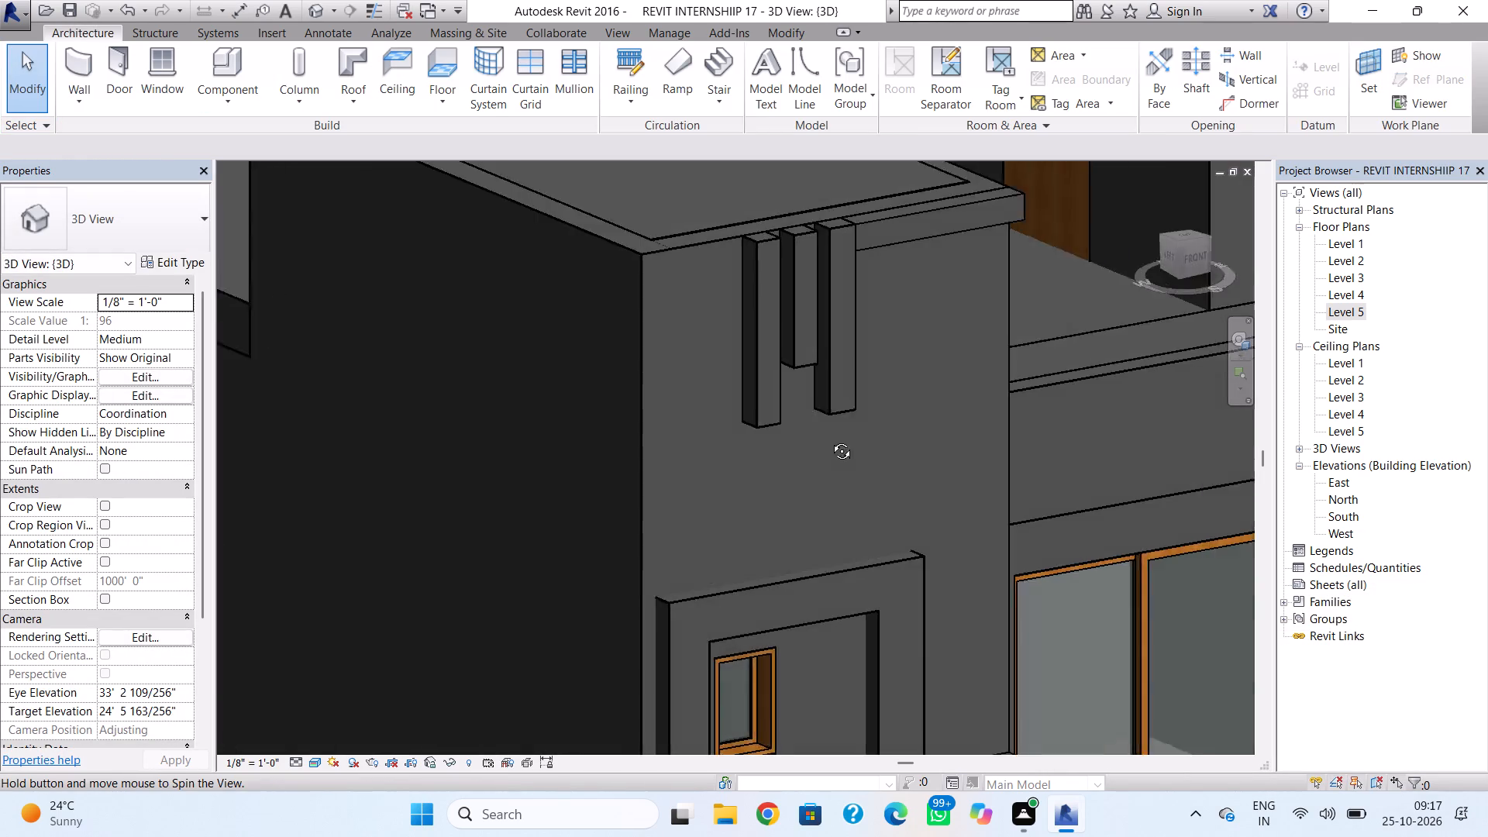
shift+right_drag(830, 439, 690, 350)
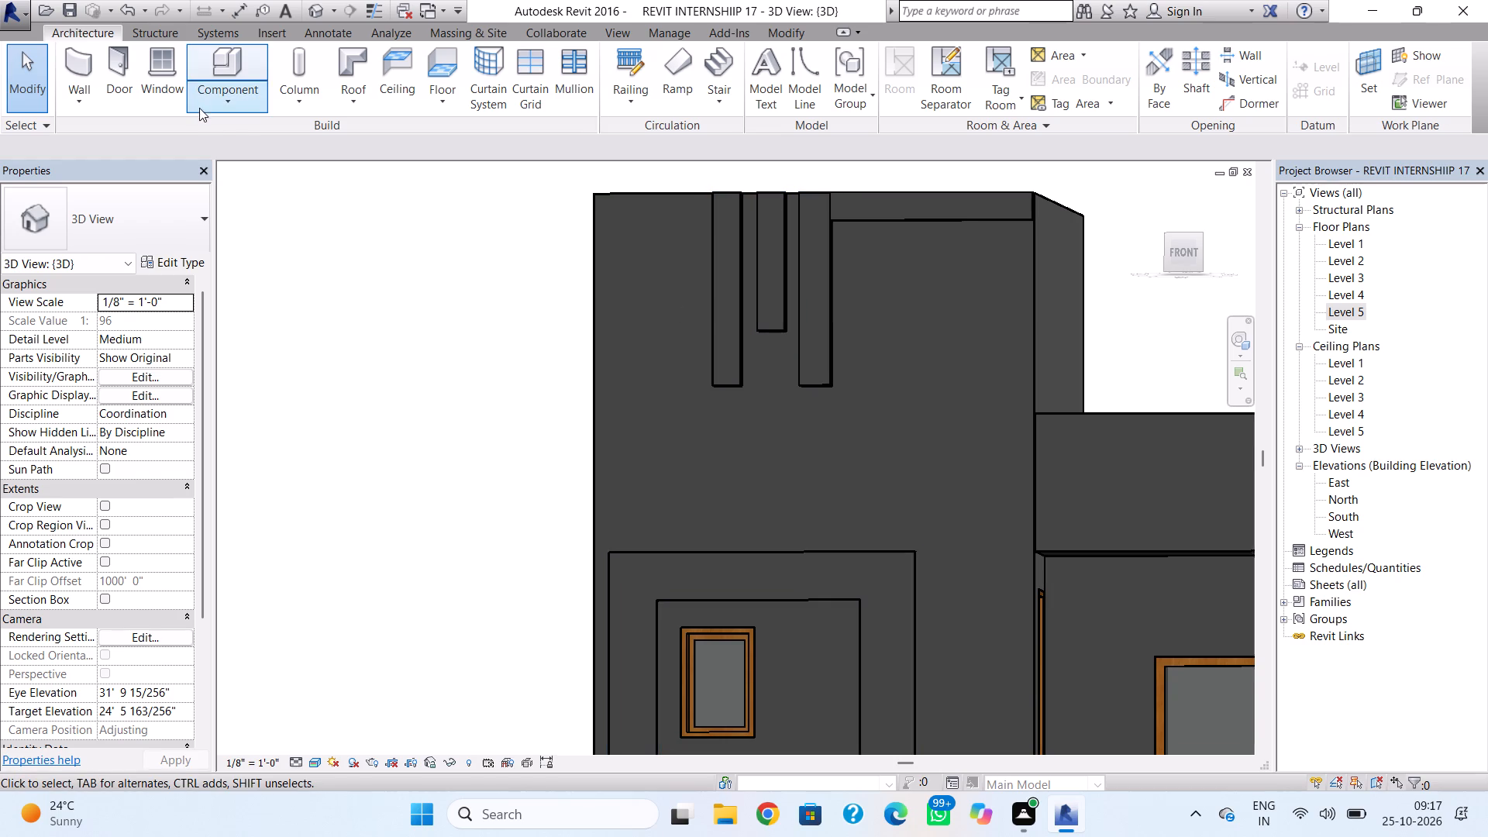
click(79, 107)
click(73, 248)
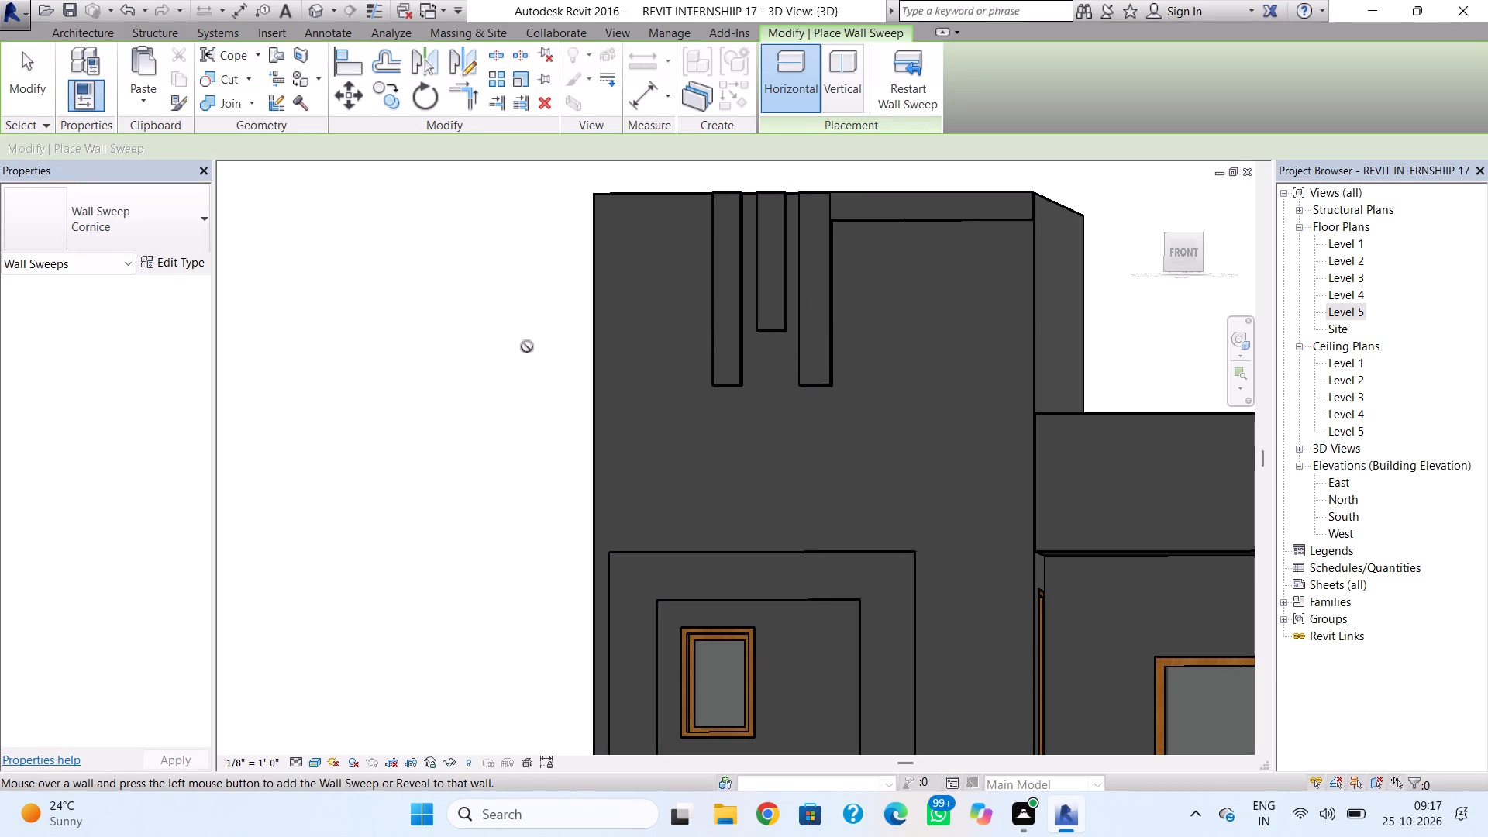
click(728, 424)
click(732, 449)
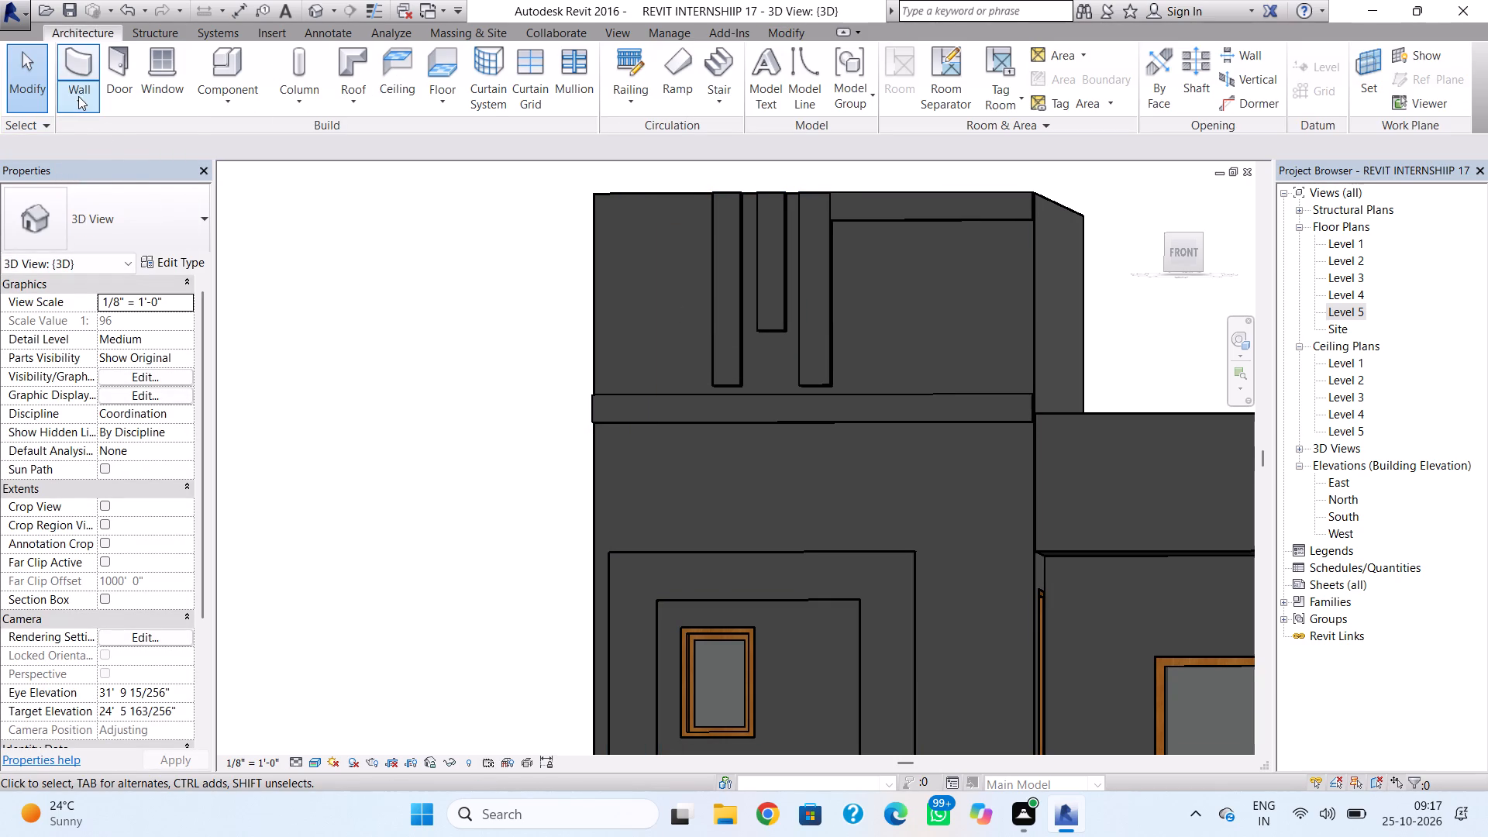
click(77, 96)
click(133, 256)
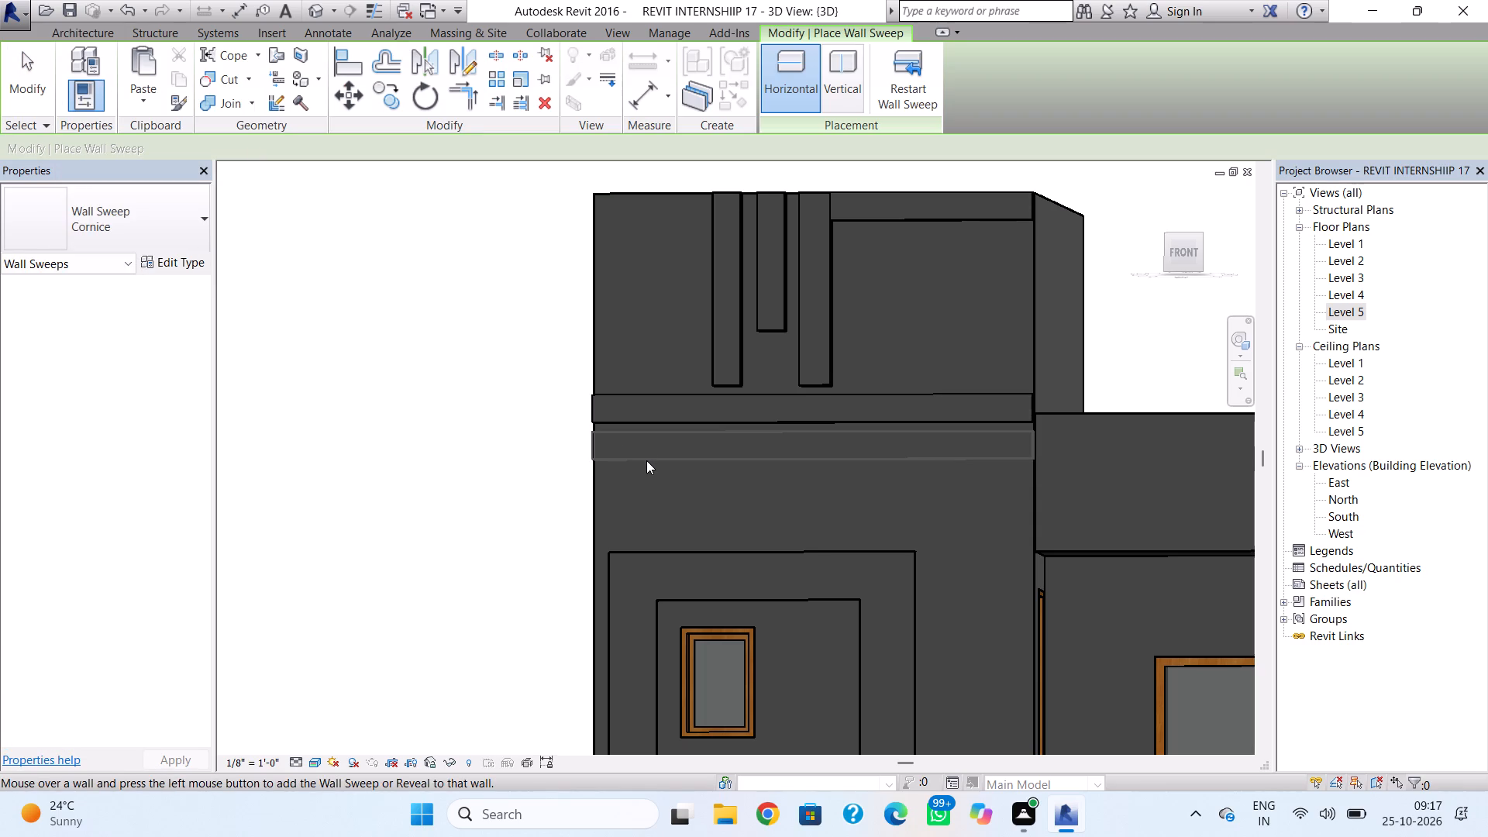
click(646, 460)
click(647, 472)
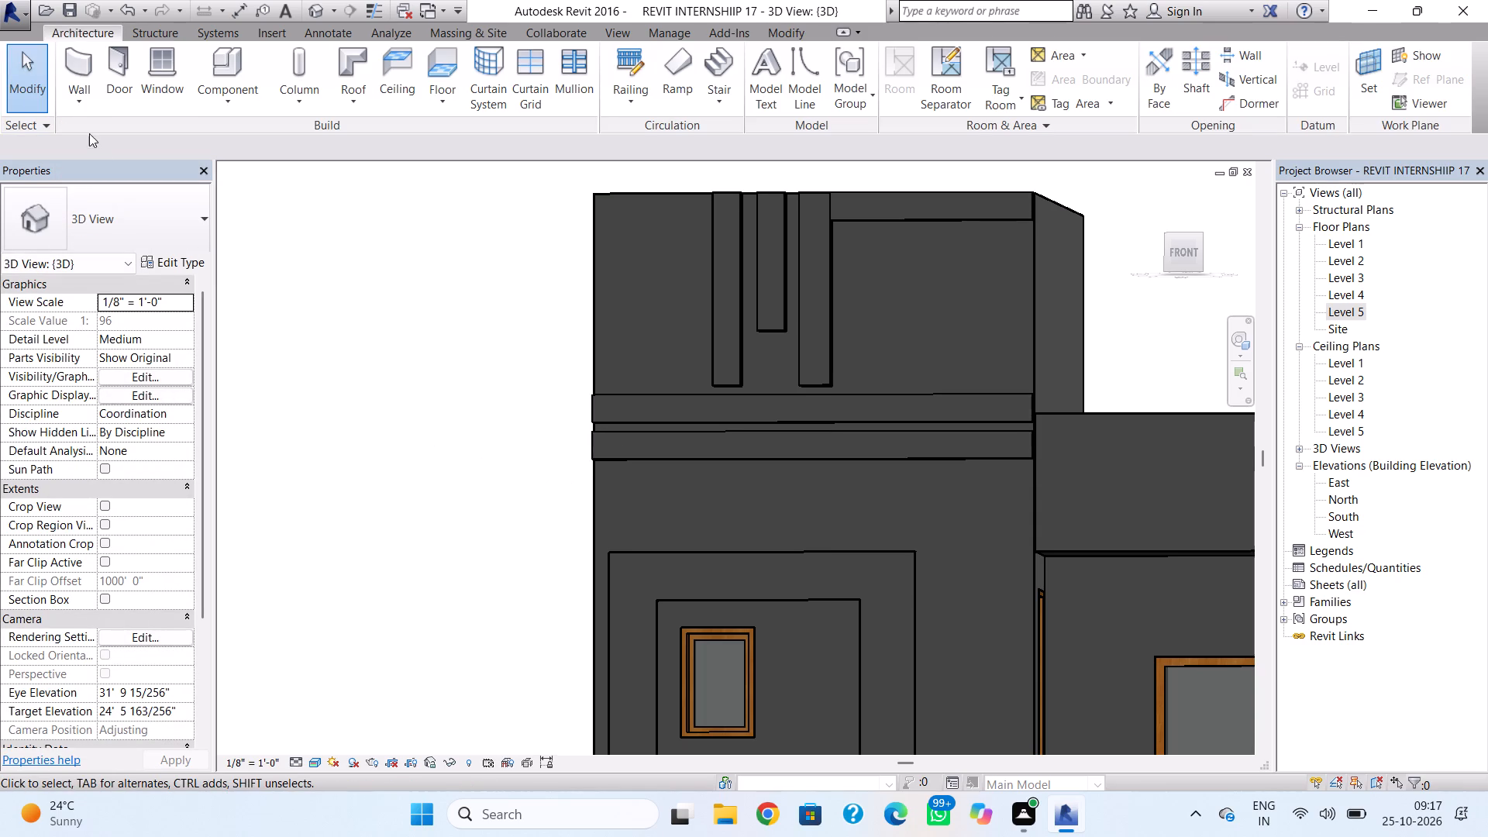
Add two more horizontal Cornice wall sweeps below these, evenly stacked down to just above the small windows' frame.
click(81, 110)
click(130, 267)
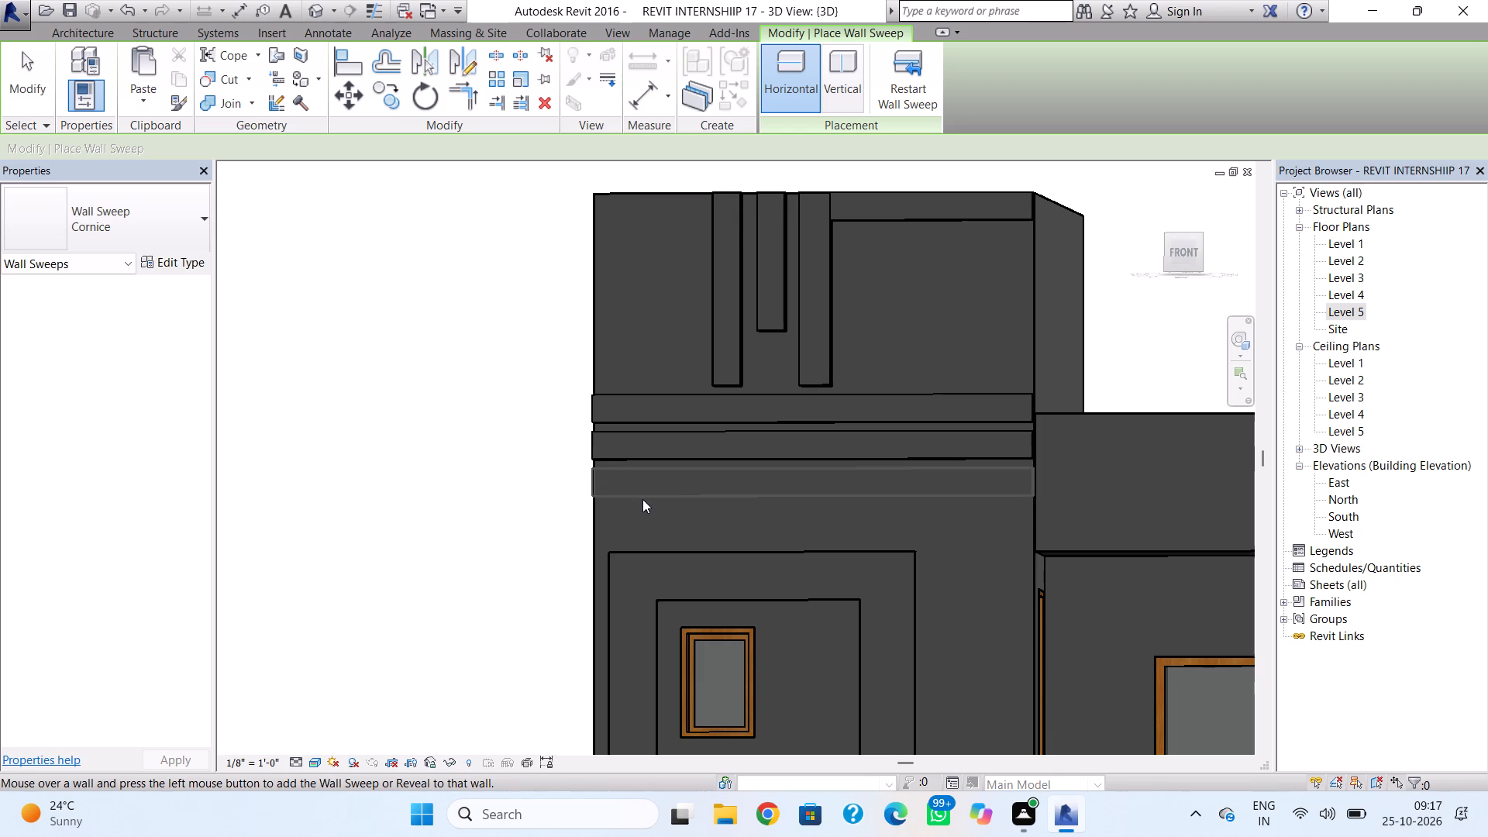
double_click(642, 499)
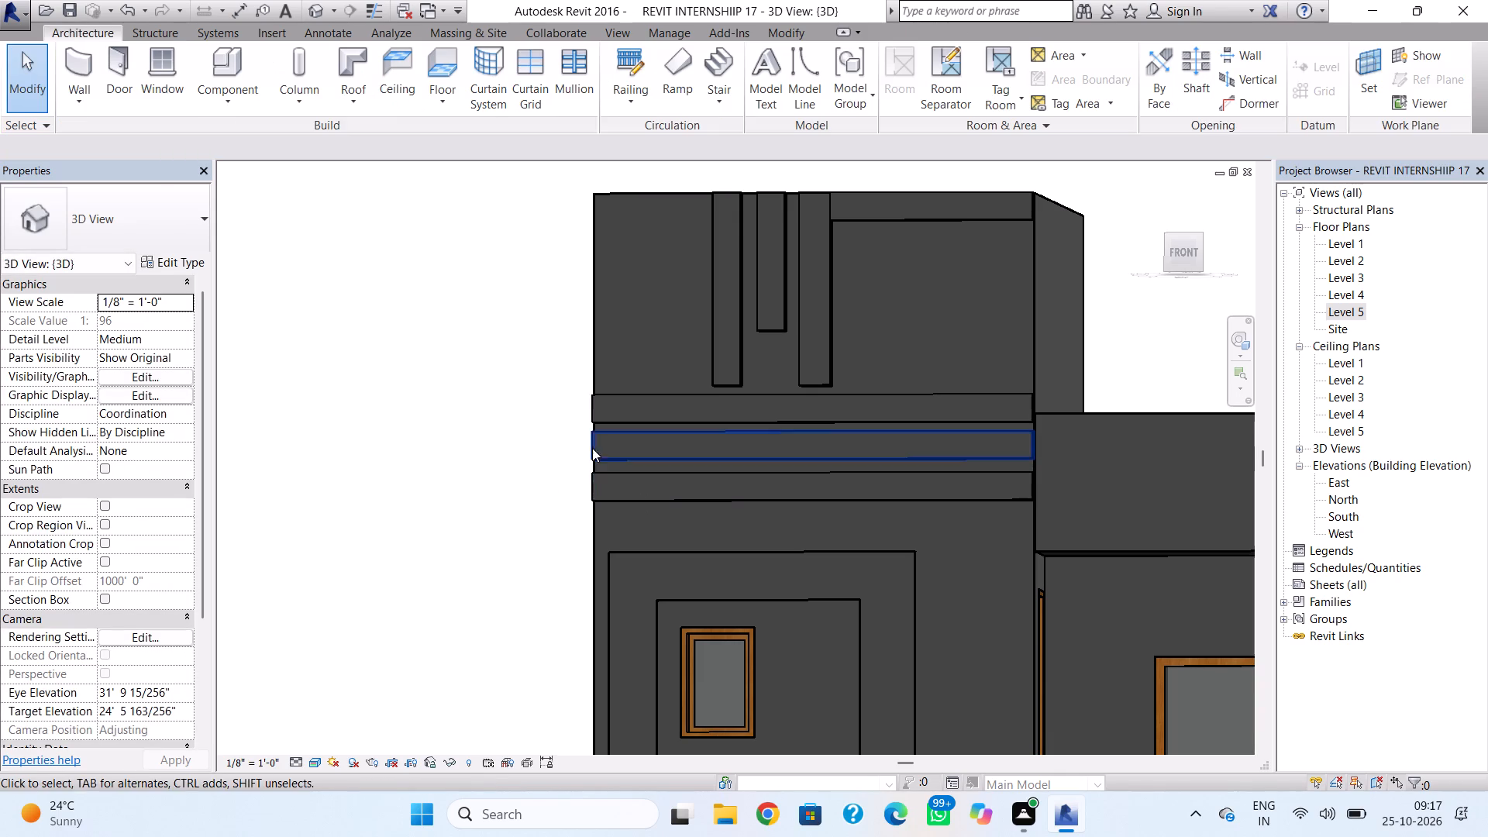
click(88, 95)
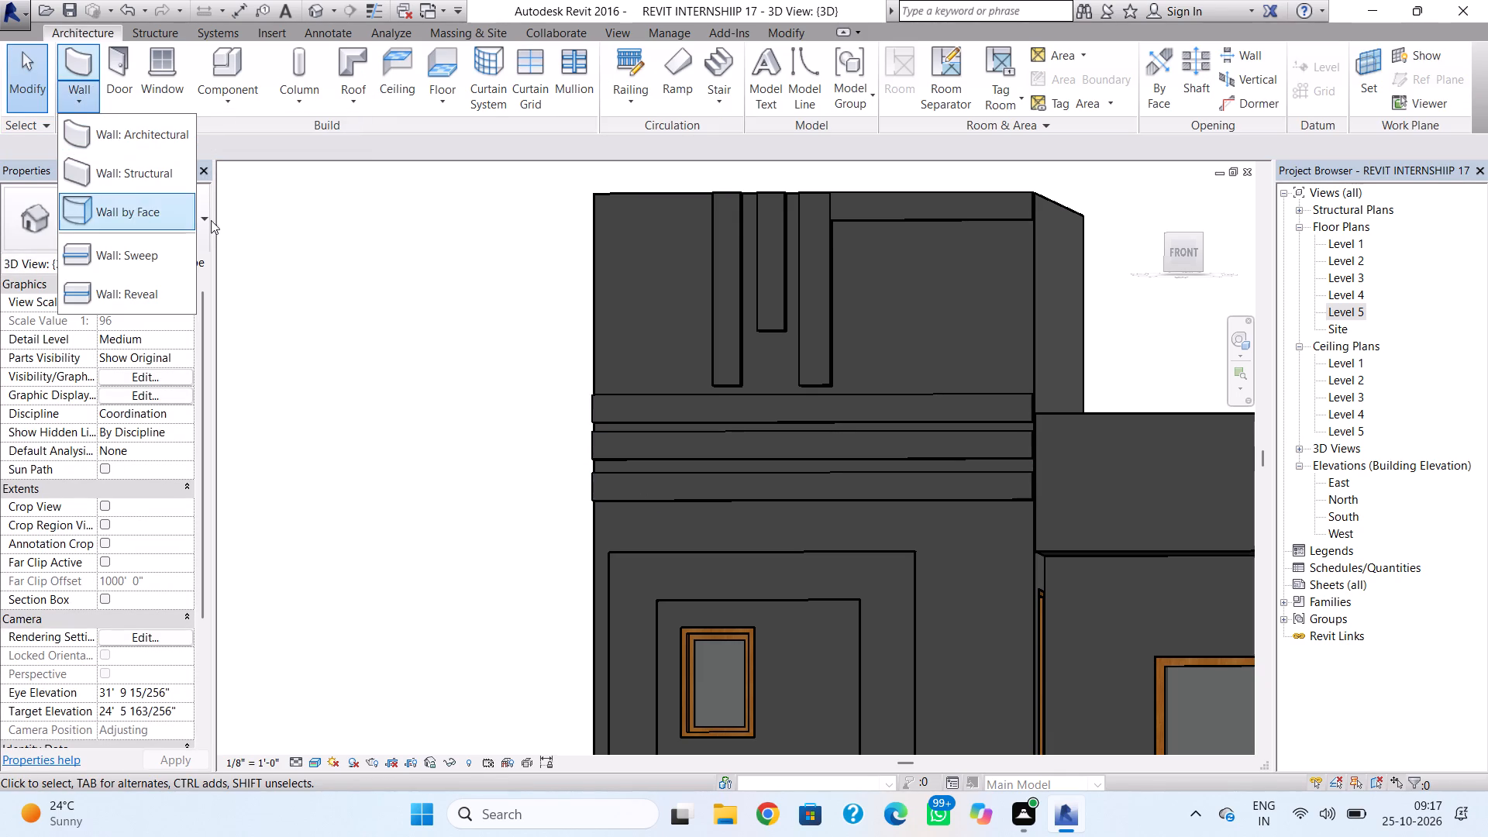
click(153, 250)
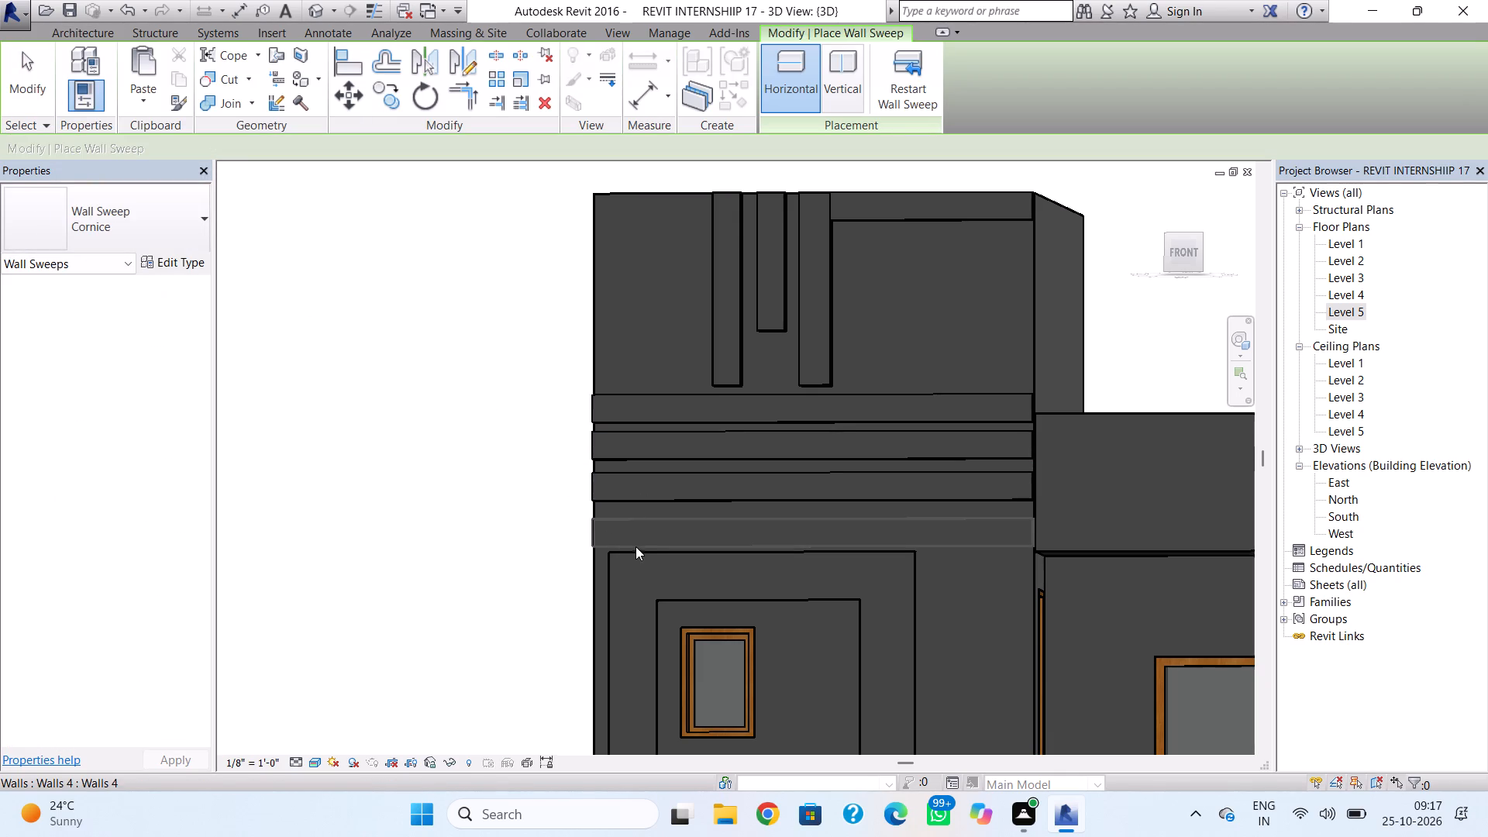
shift+right_drag(639, 543, 667, 556)
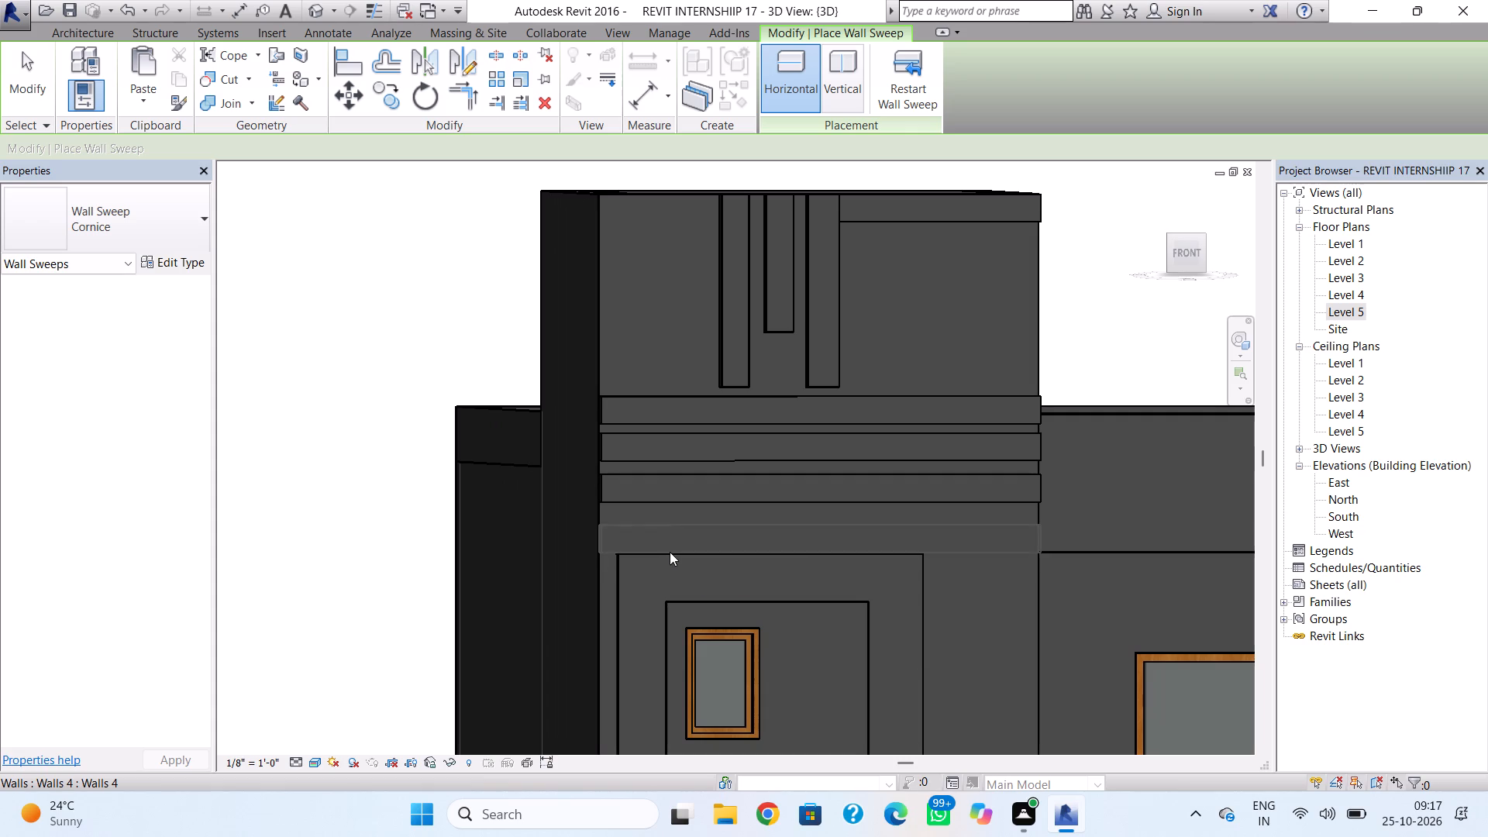
double_click(674, 545)
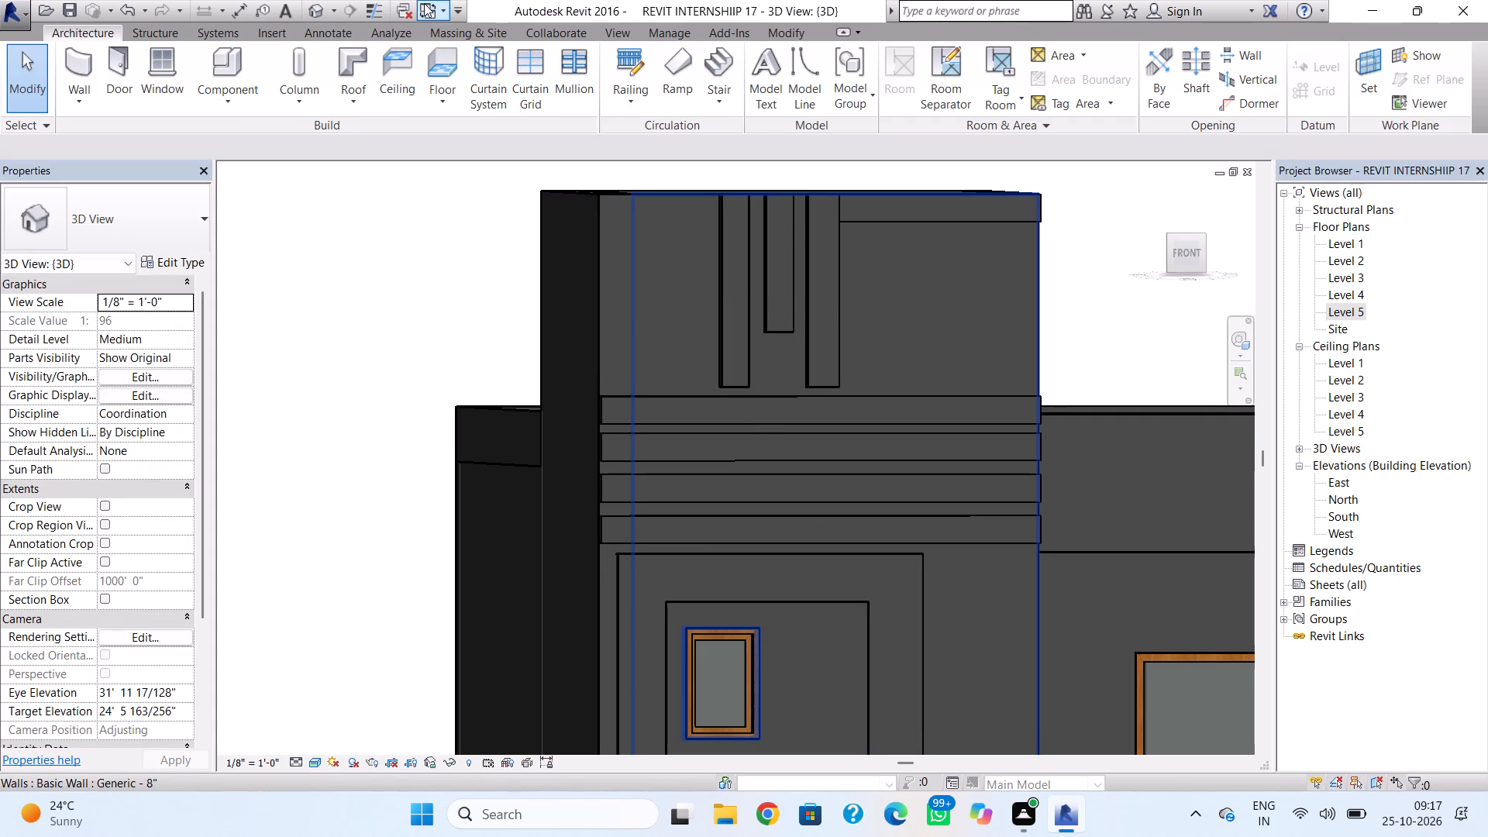
Place a horizontal Cornice wall sweep across the tower front, just above the stacked cornices, about 25' 8" above Level 2.
click(74, 106)
click(140, 270)
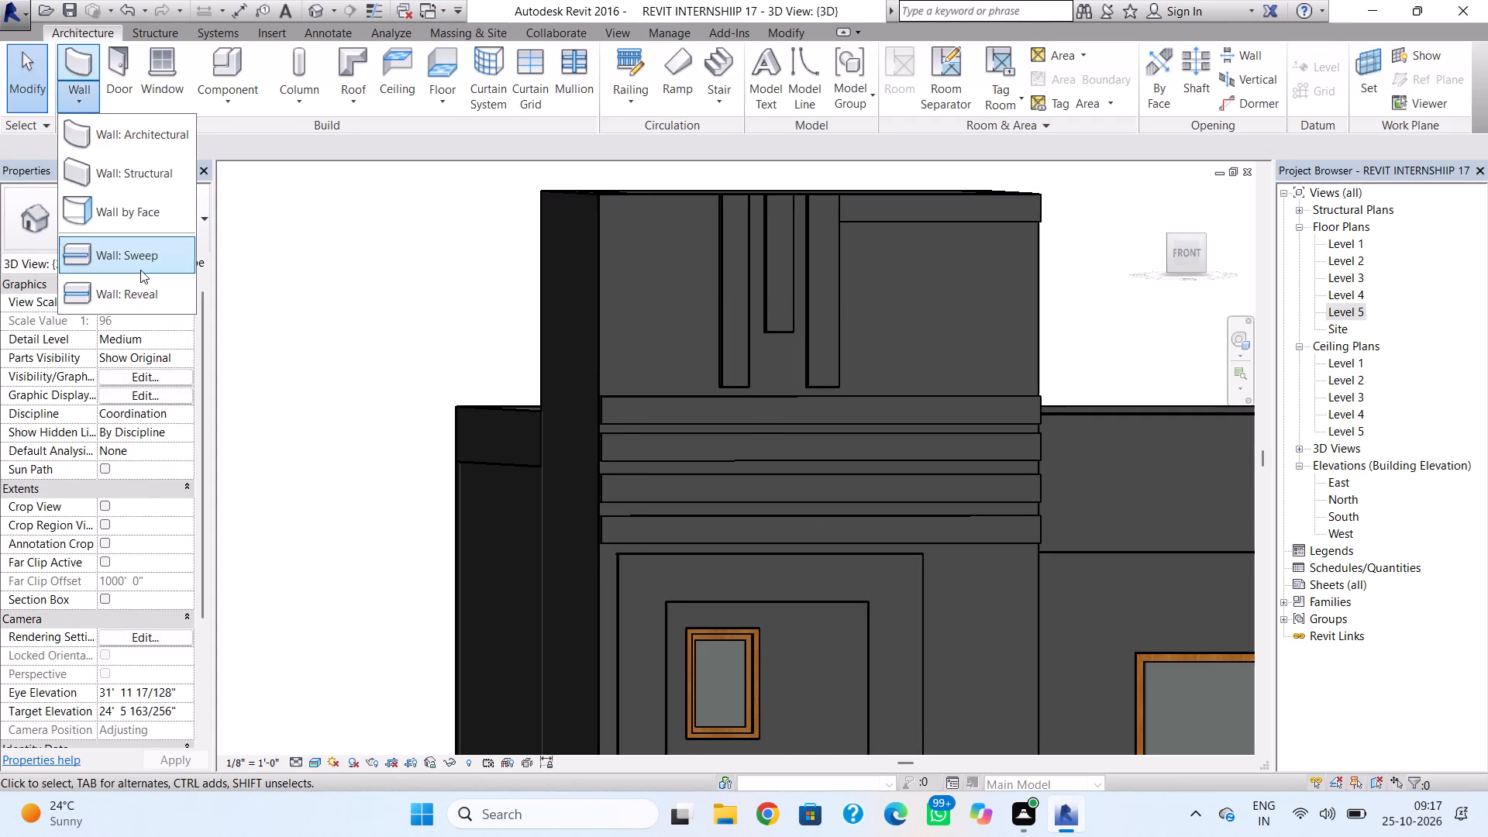
shift+right_drag(646, 408, 629, 422)
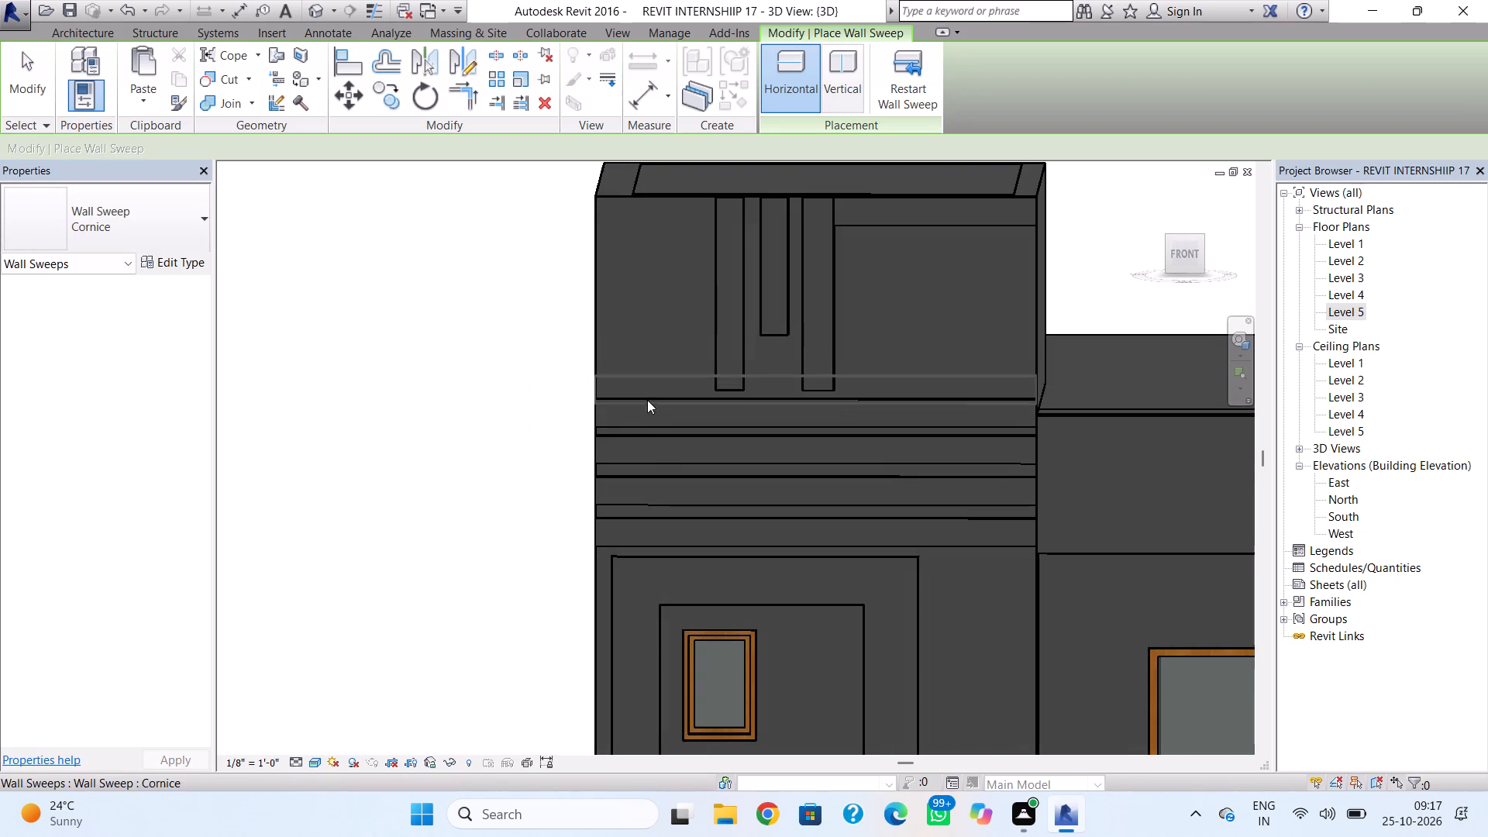
click(657, 381)
click(657, 381)
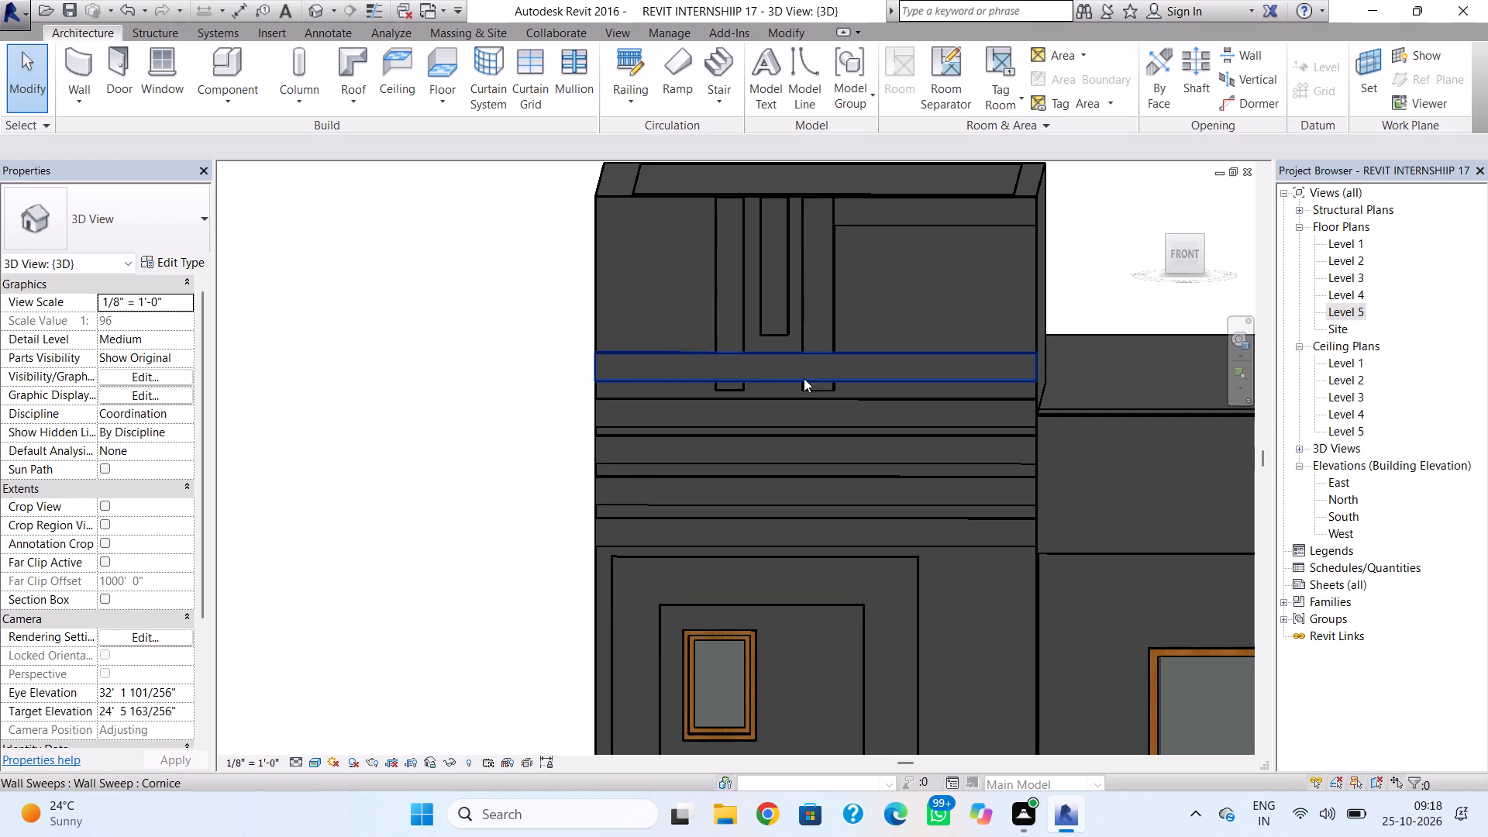
Shorten this cornice to about 2' 2" by pulling its right end back to the left side of the leftmost fin.
click(824, 369)
click(854, 373)
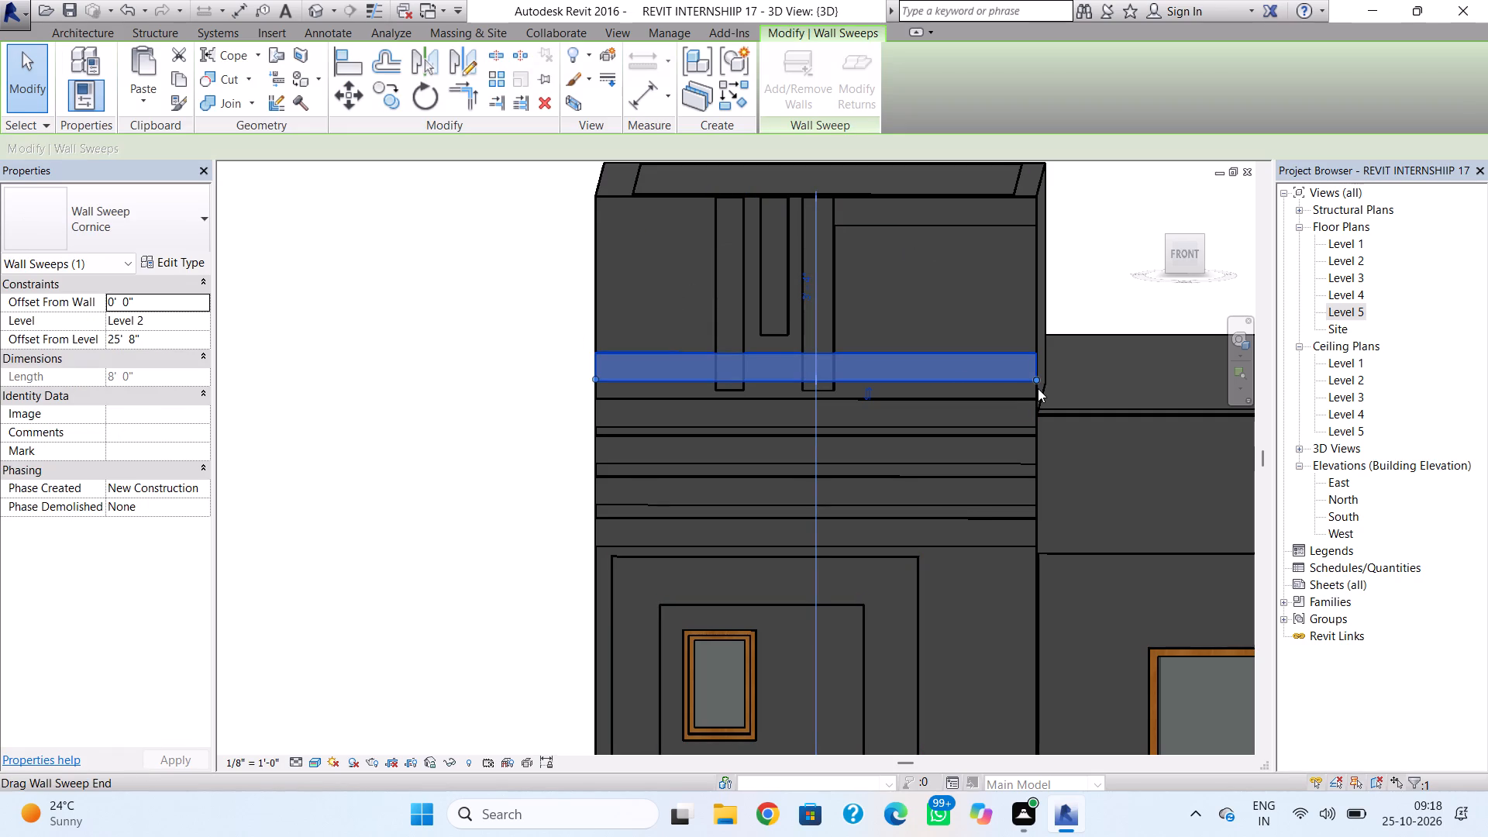
drag(1038, 384, 751, 400)
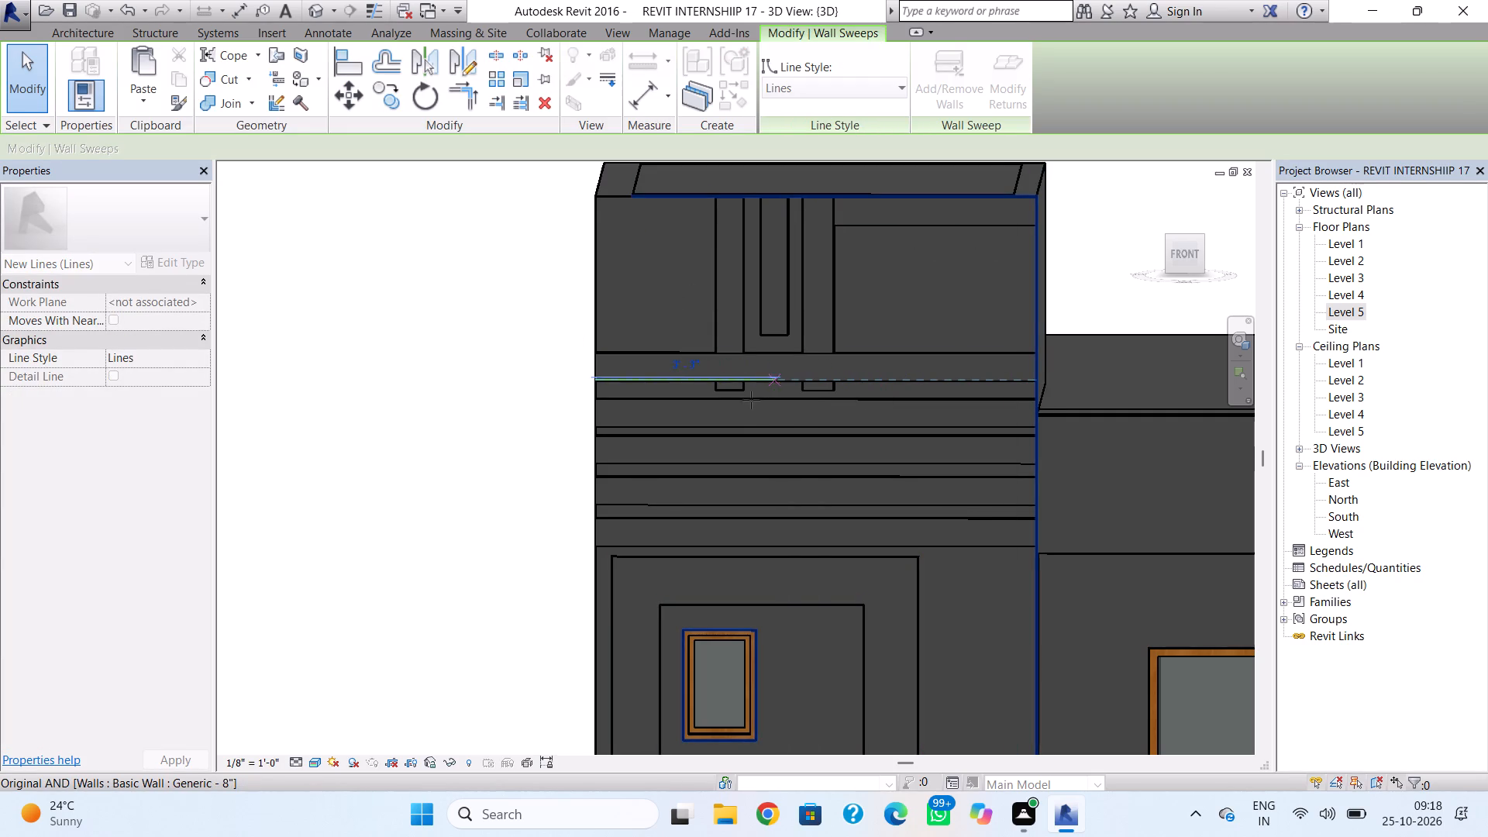
drag(751, 400, 710, 398)
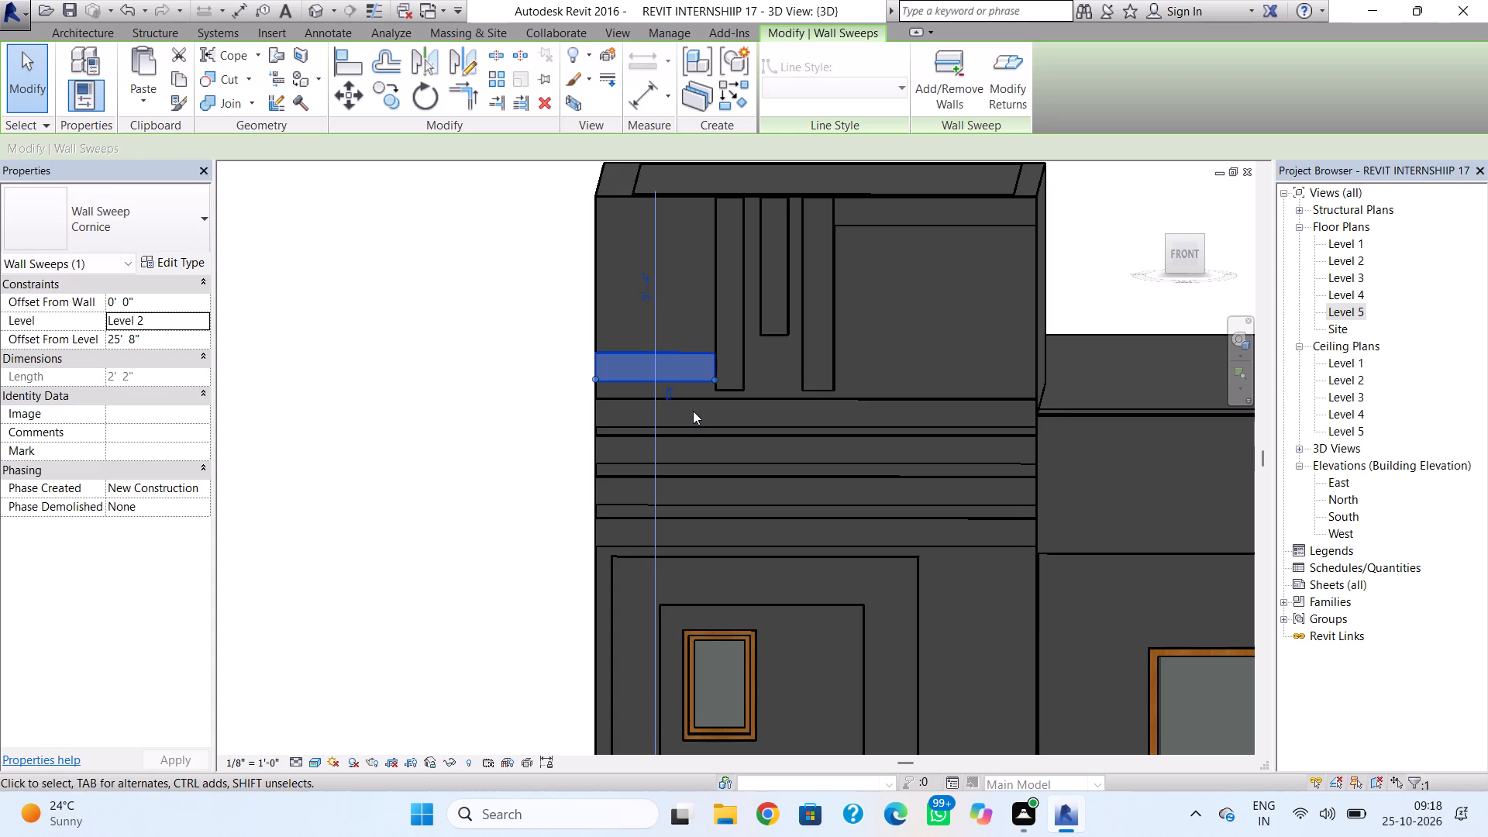
click(683, 305)
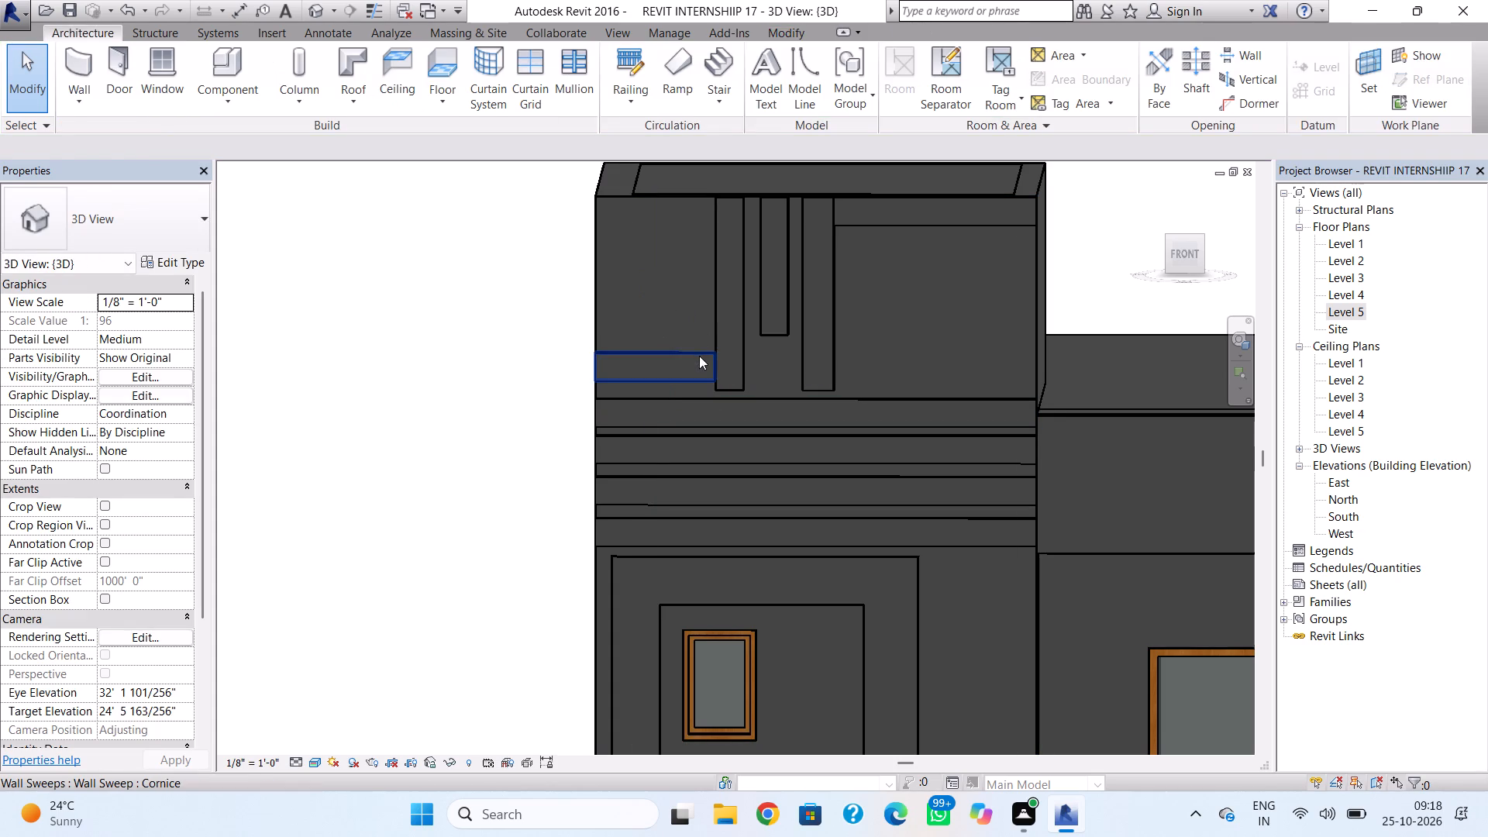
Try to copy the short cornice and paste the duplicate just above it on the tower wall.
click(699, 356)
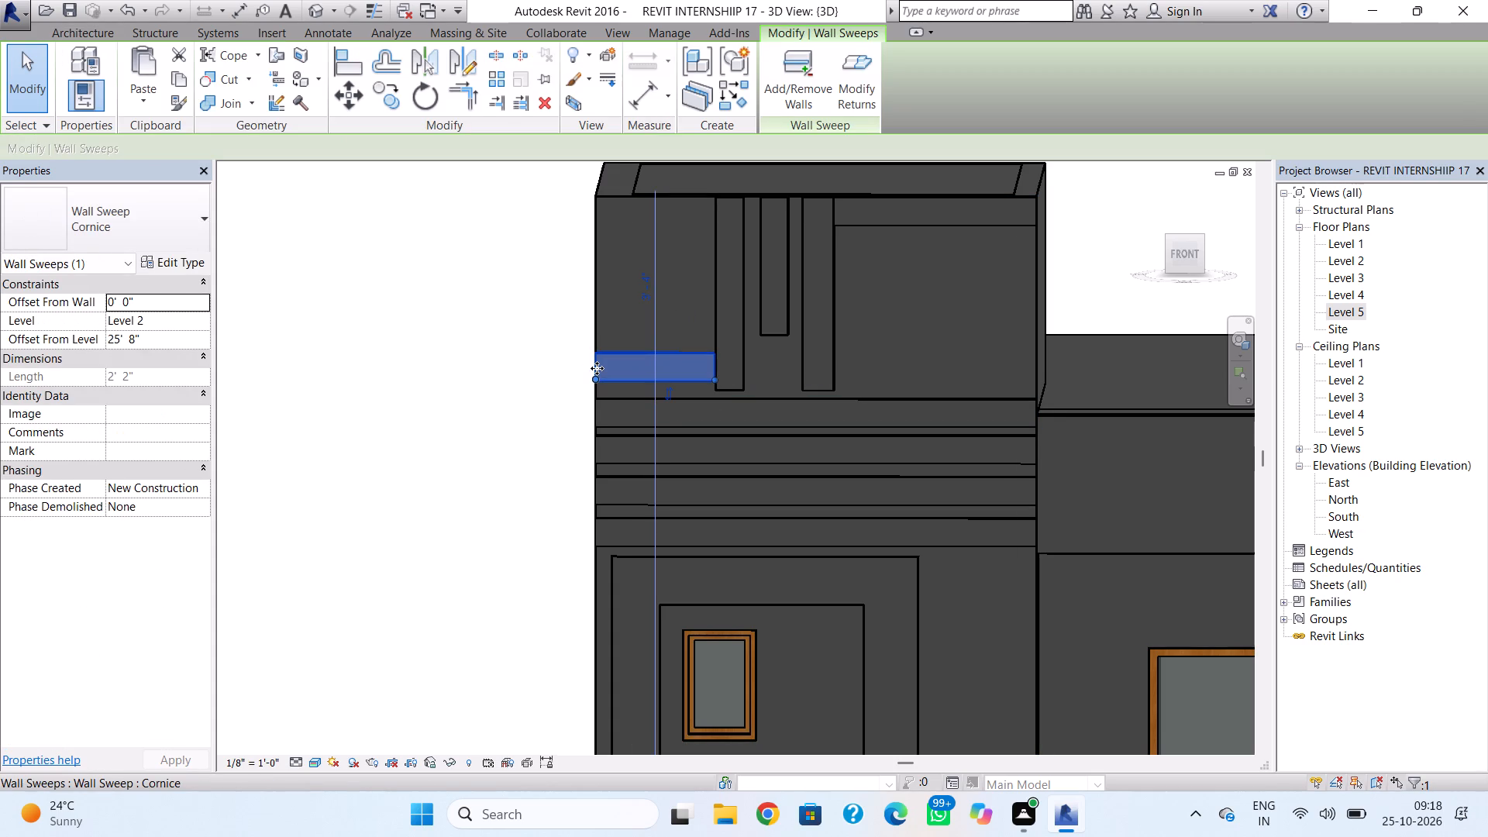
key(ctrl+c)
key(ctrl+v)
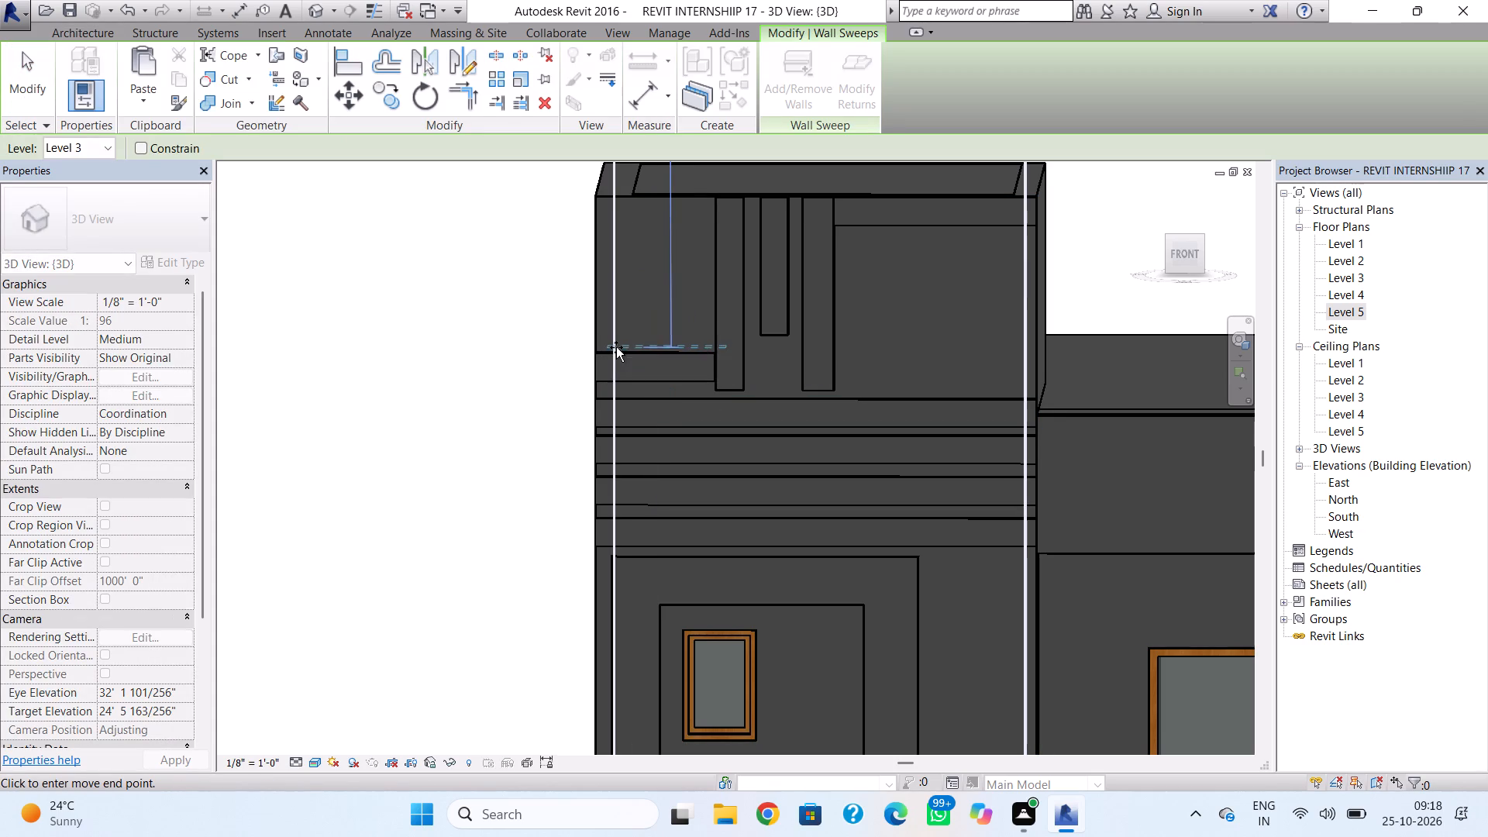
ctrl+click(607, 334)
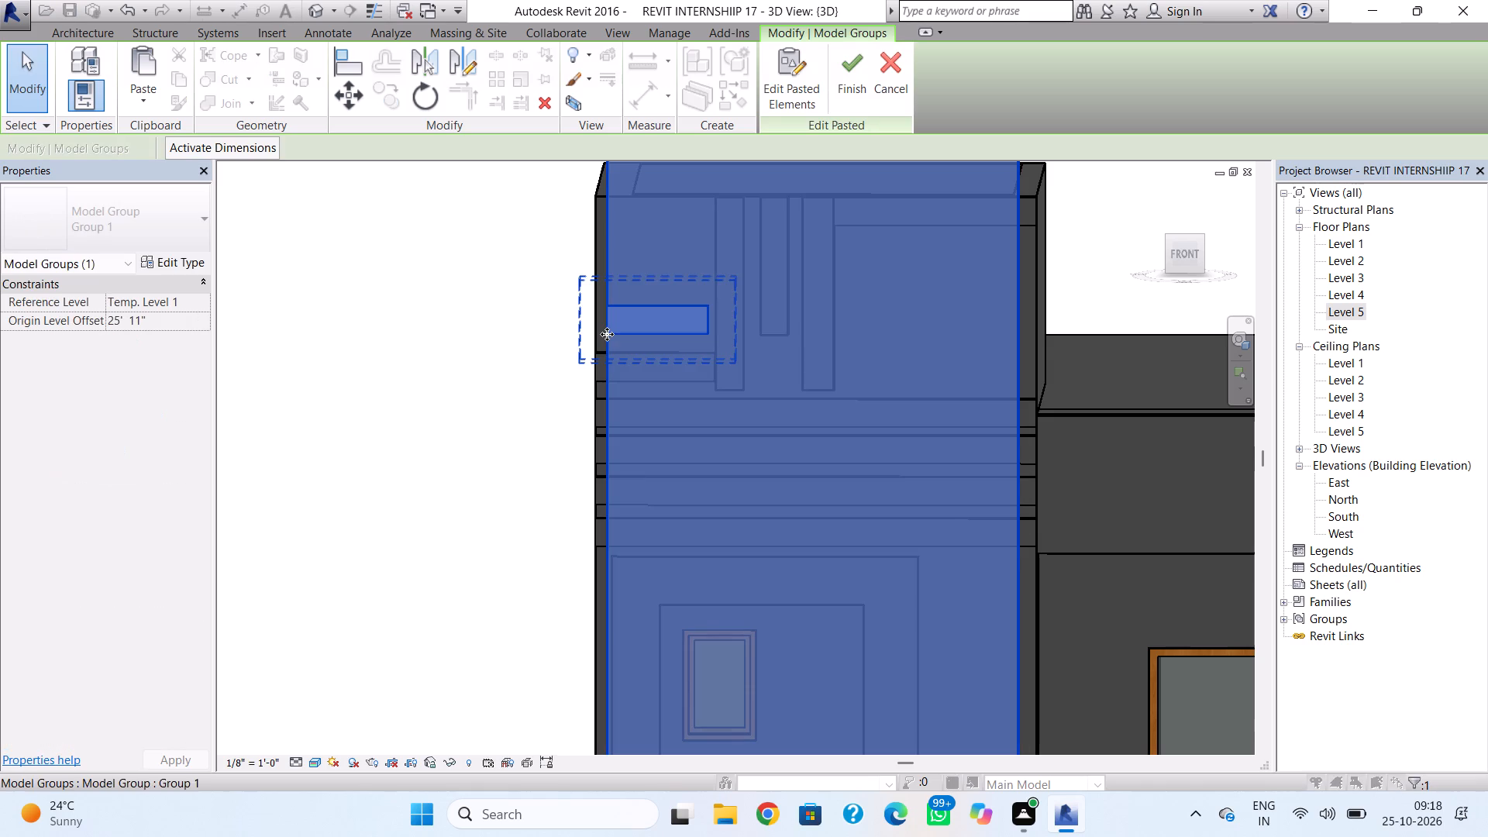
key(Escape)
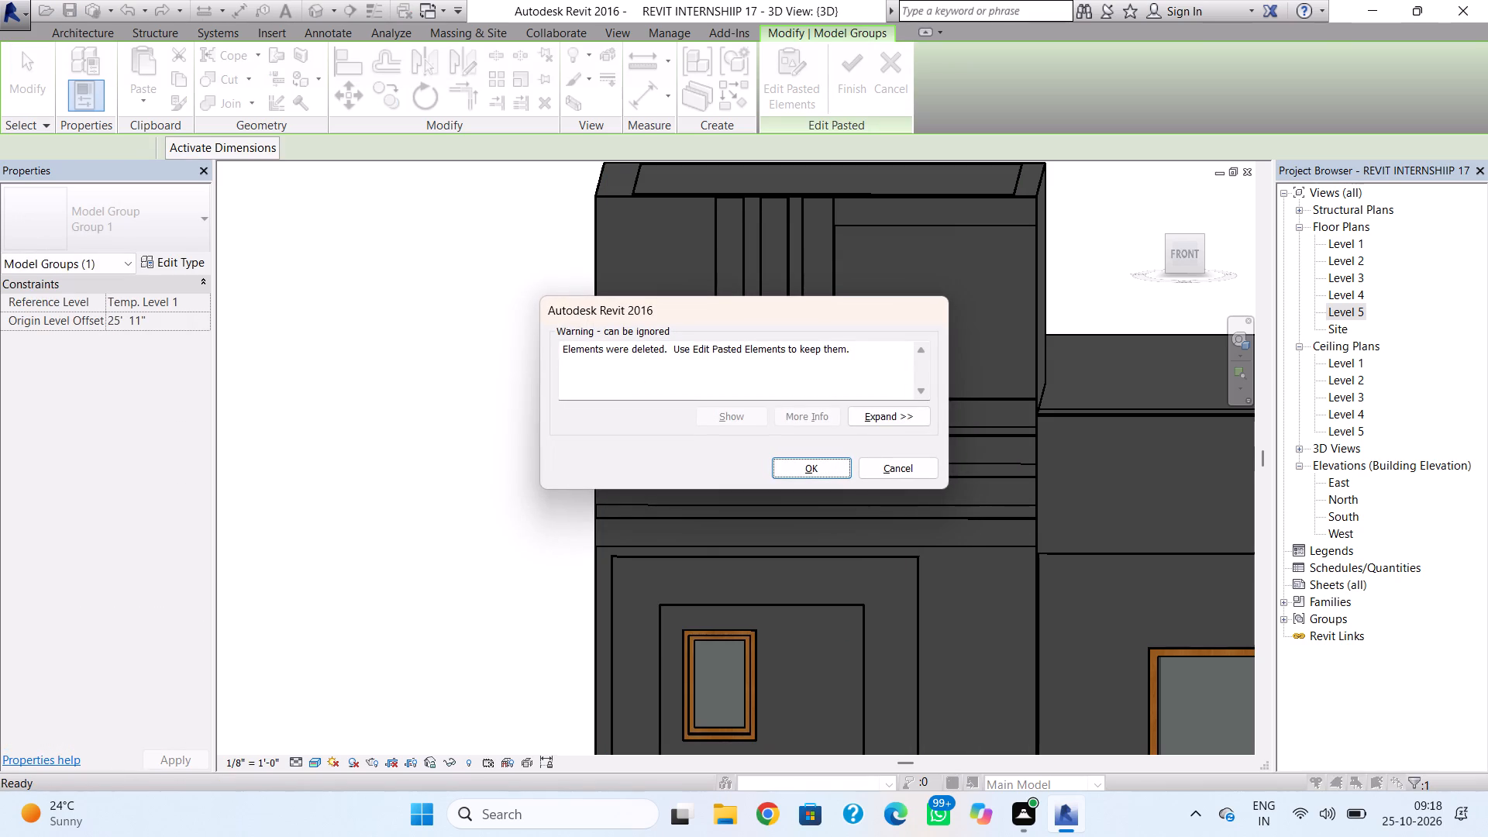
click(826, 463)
Place another horizontal Cornice wall sweep just above the short one, about 26' 5" above Level 2.
right_drag(451, 483, 571, 491)
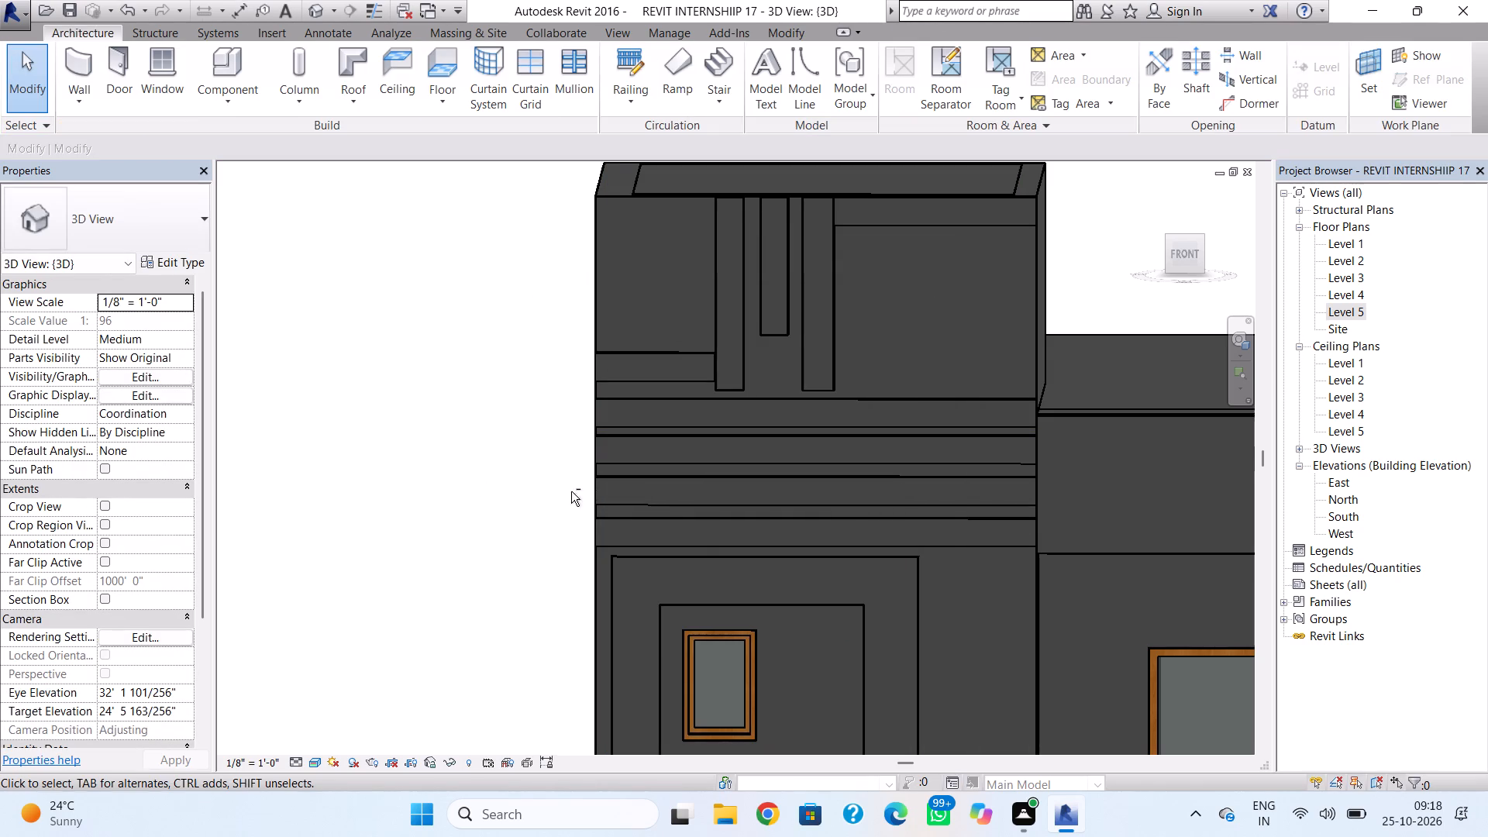
right_drag(571, 491, 618, 494)
shift+right_drag(408, 507, 376, 484)
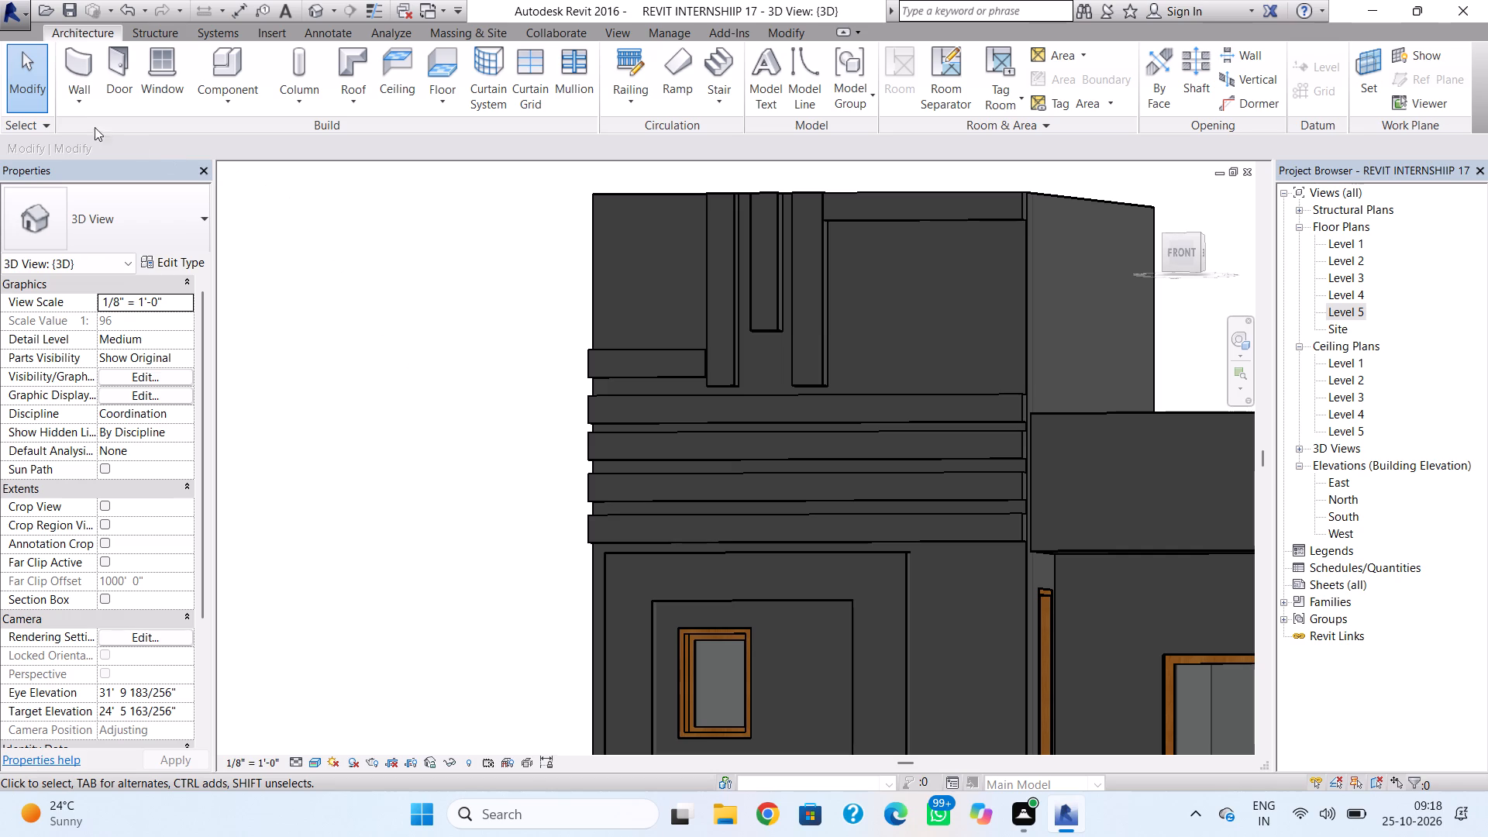
click(82, 102)
click(150, 250)
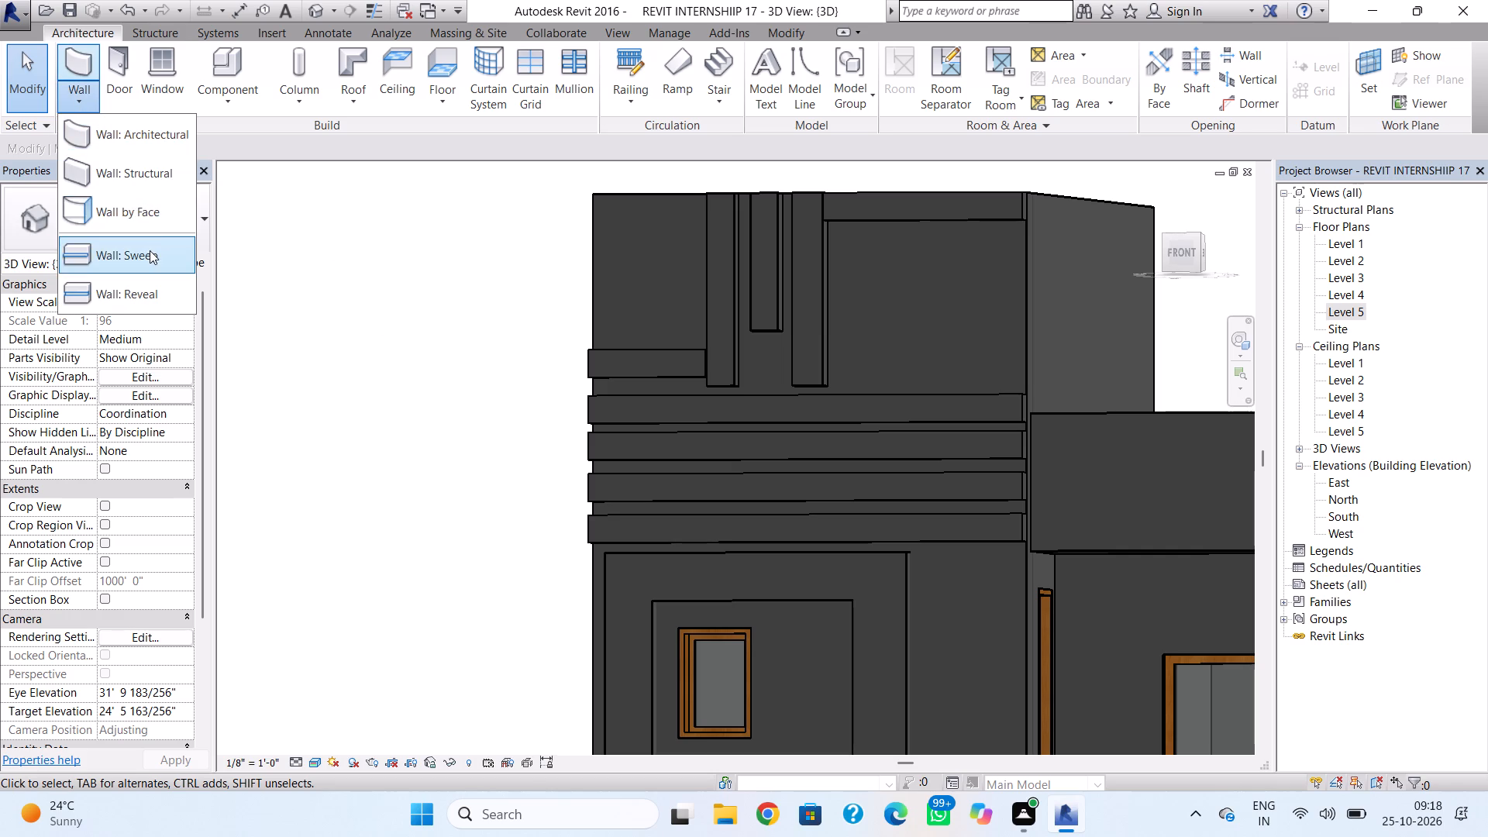
shift+right_drag(604, 338, 655, 396)
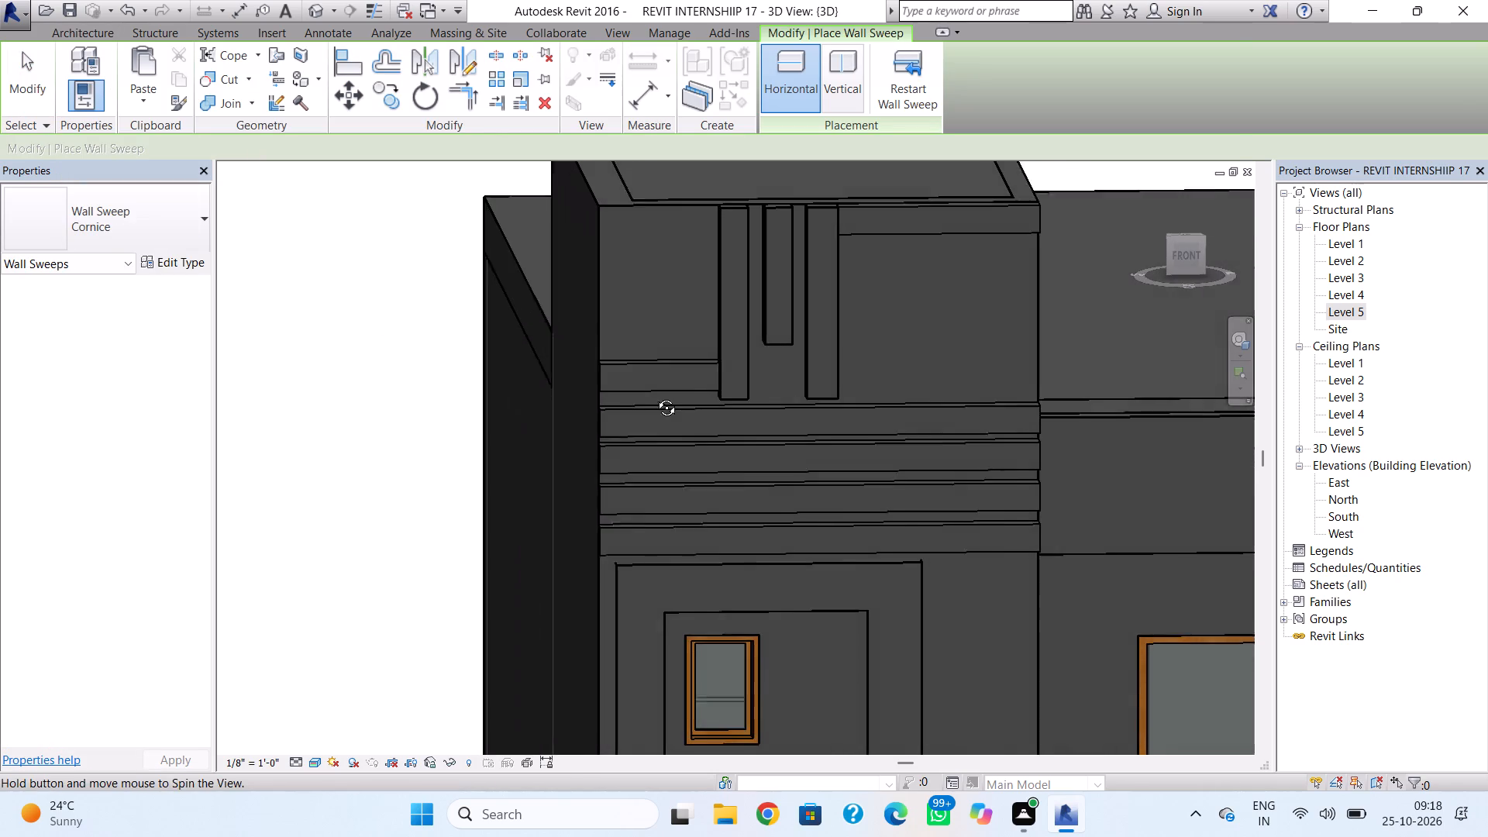
shift+right_drag(655, 396, 656, 398)
click(653, 352)
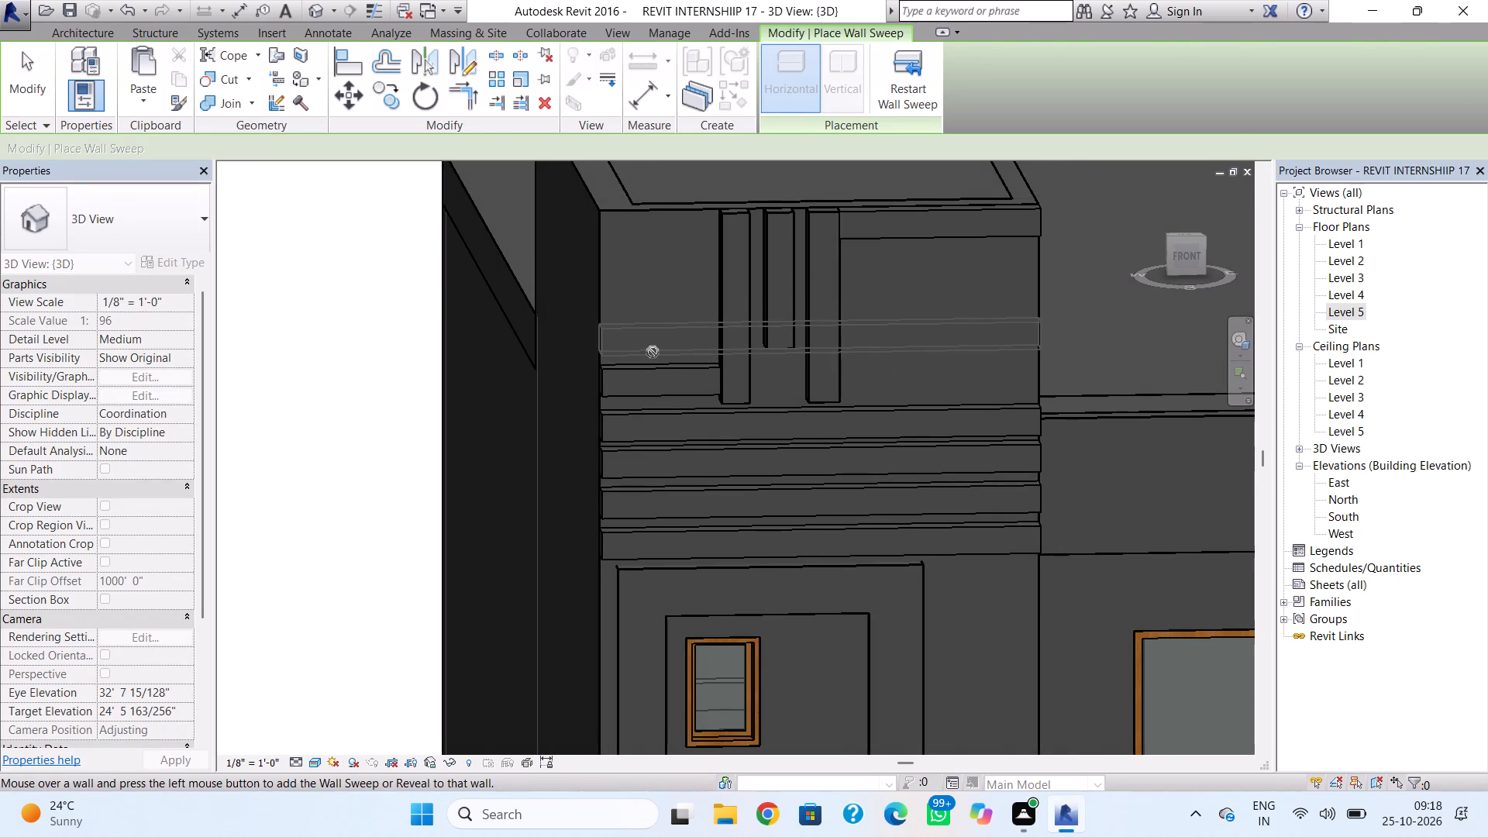
click(653, 352)
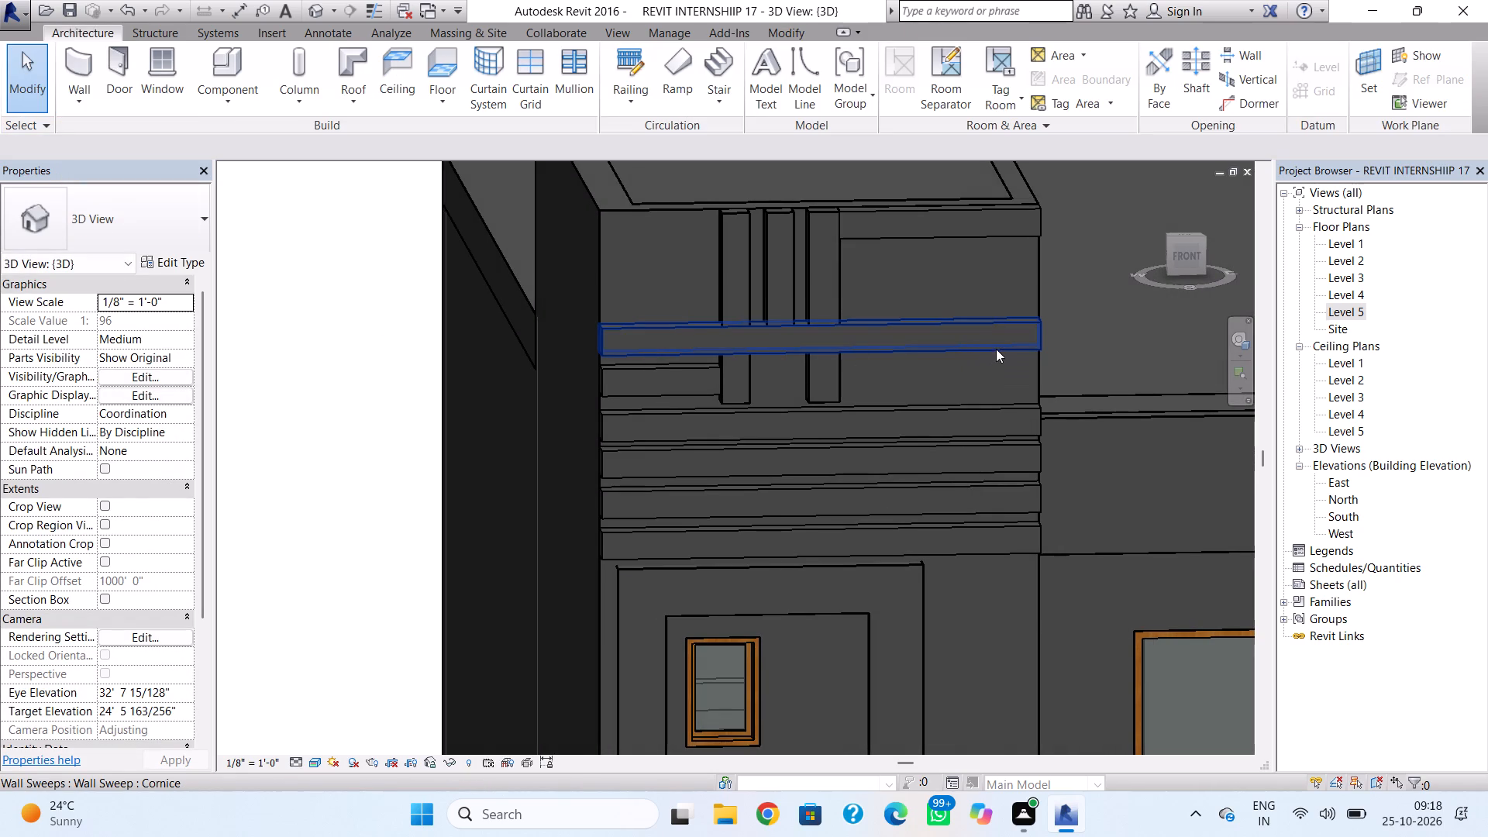
key(Escape)
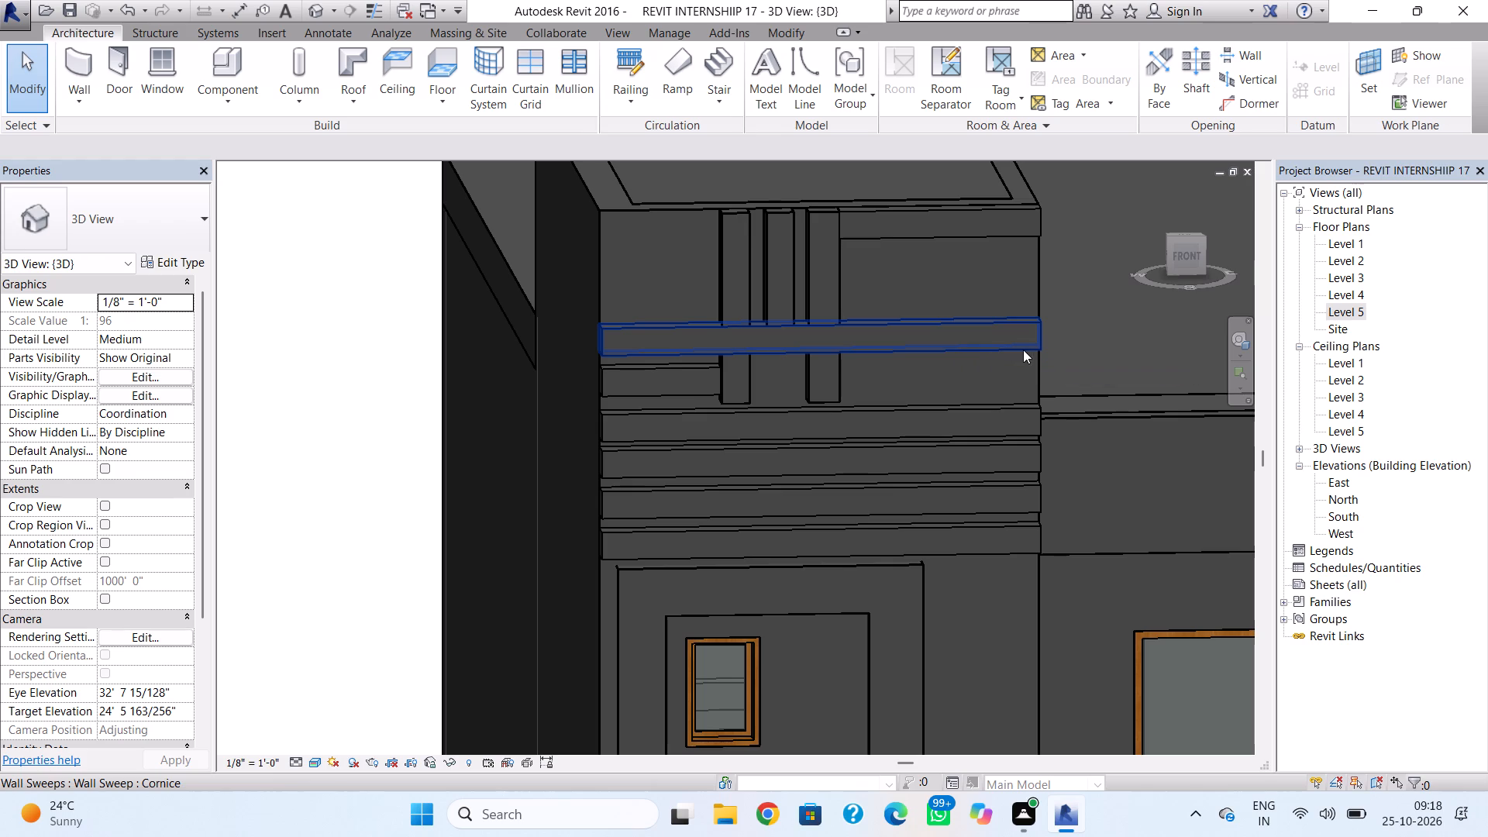
key(Escape)
Shorten the new cornice by pulling its right end back flush with the left side of the leftmost fin.
click(1035, 349)
drag(1035, 341, 732, 369)
scroll(725, 361, up, 4)
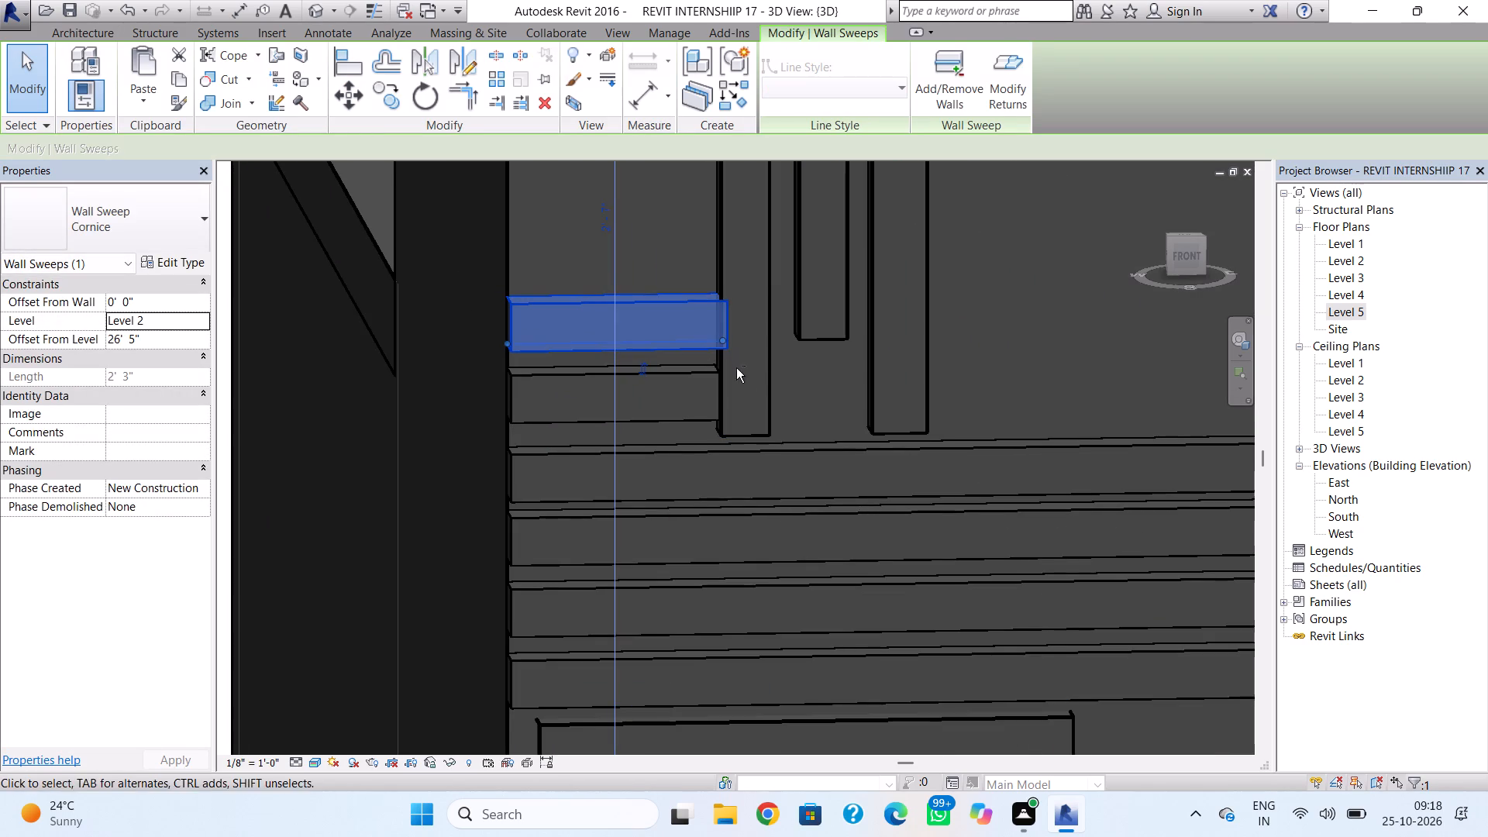
shift+right_drag(735, 370, 725, 378)
scroll(727, 355, up, 3)
drag(725, 332, 722, 335)
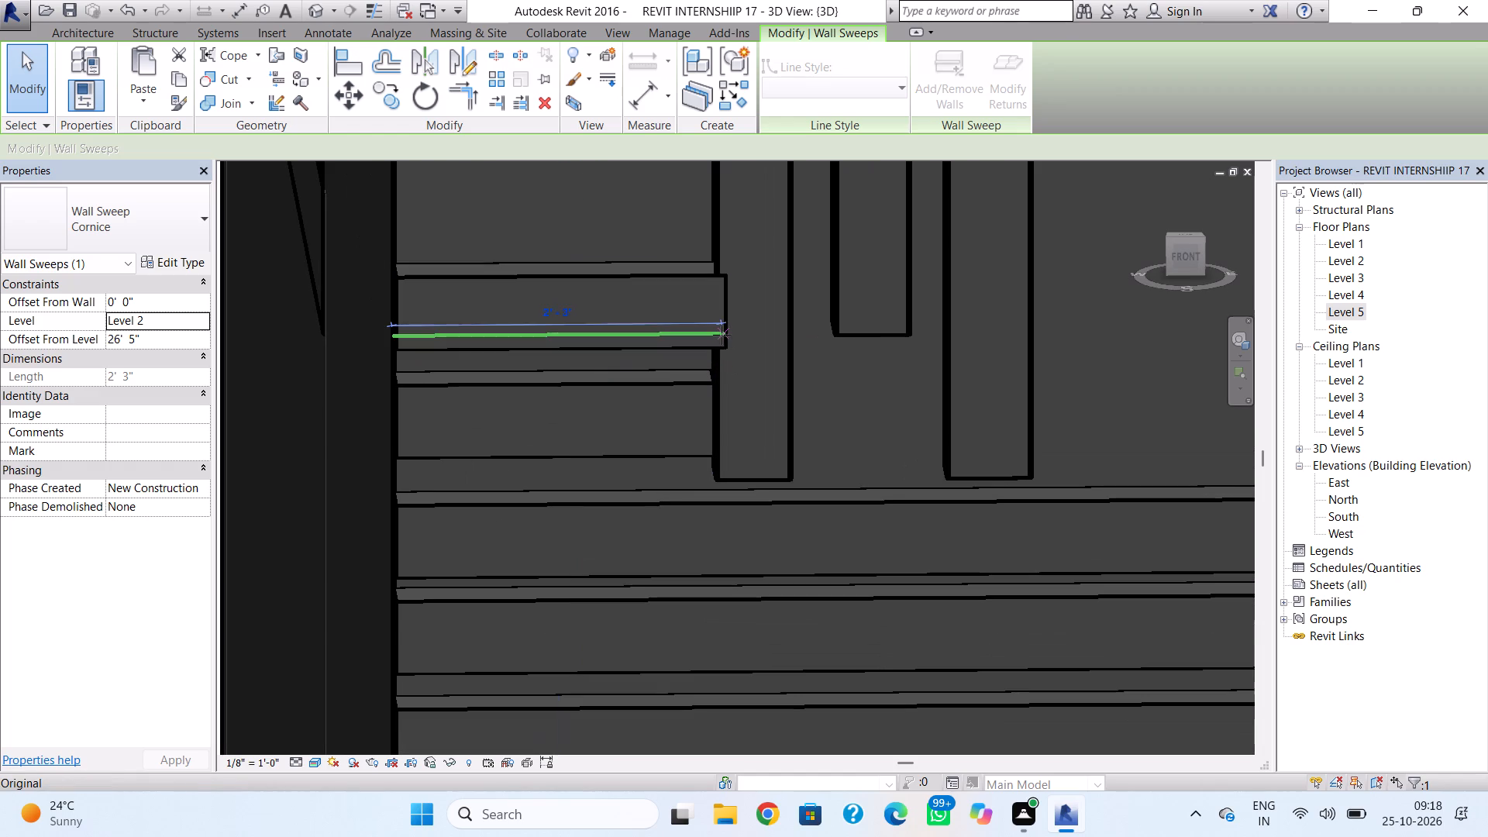
drag(722, 335, 718, 338)
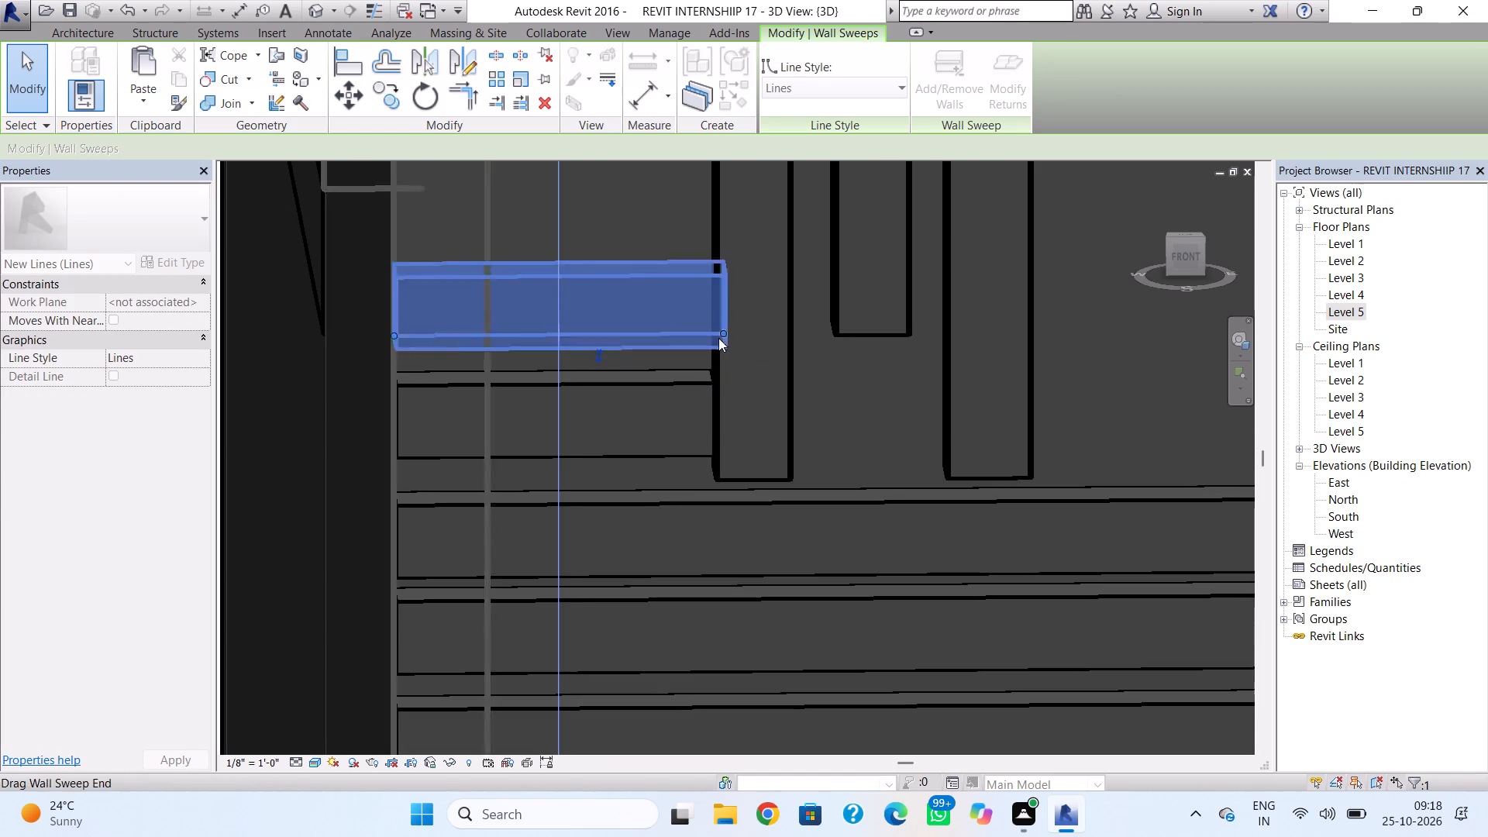
scroll(730, 336, up, 2)
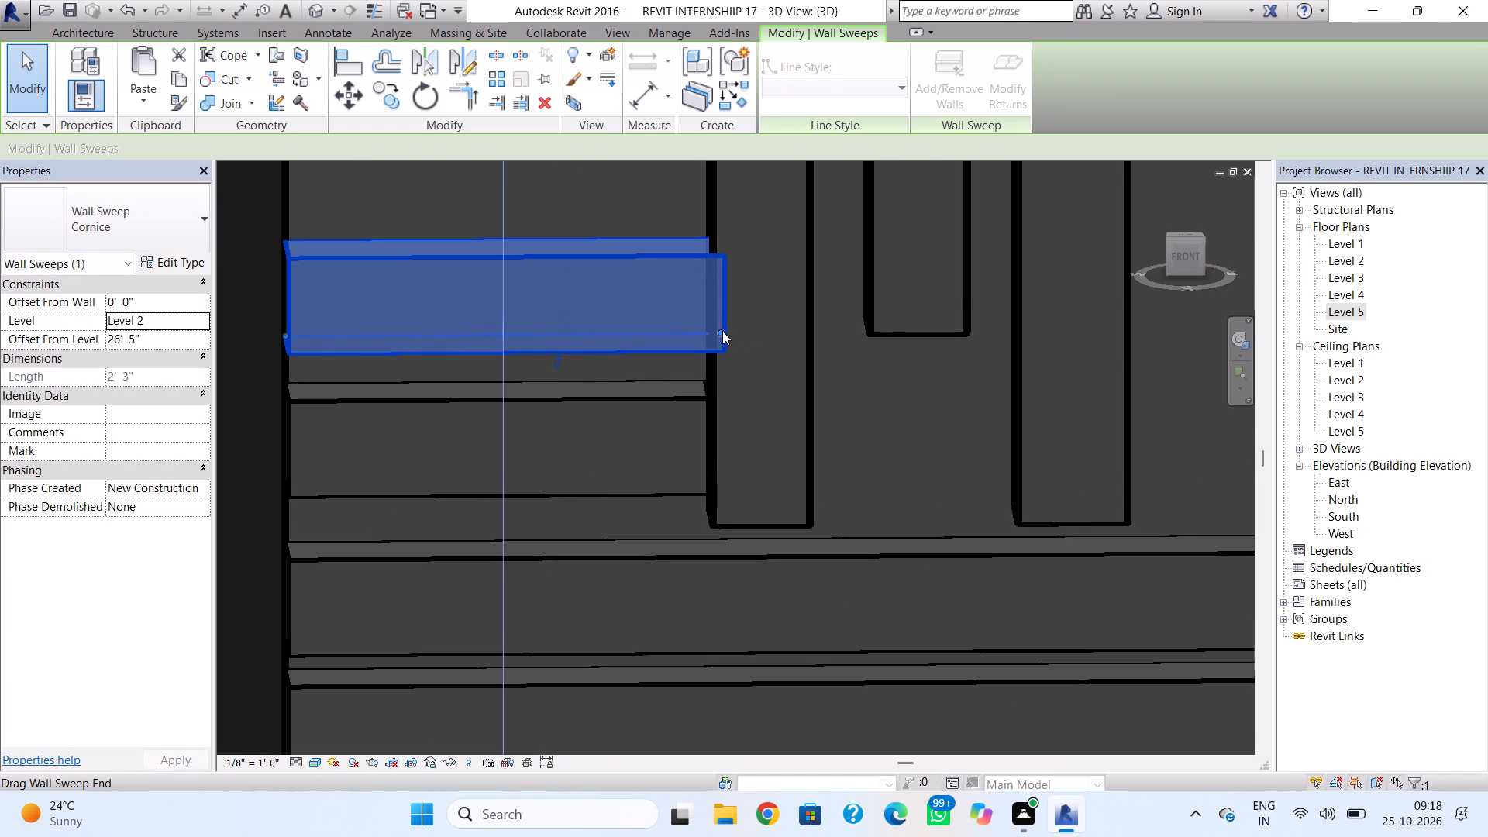
click(722, 331)
click(765, 353)
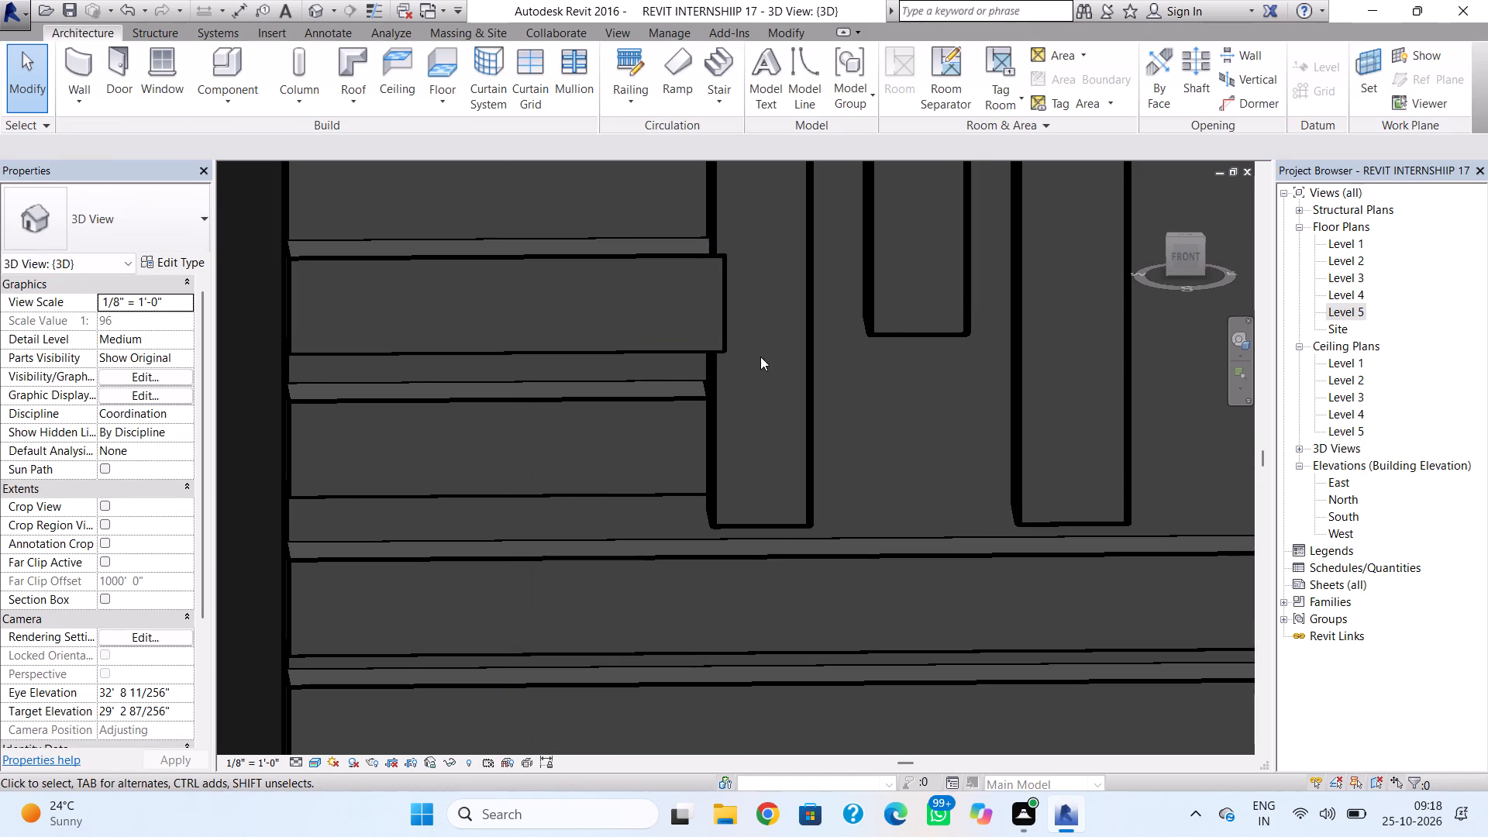
shift+right_drag(758, 359, 763, 318)
shift+click(723, 342)
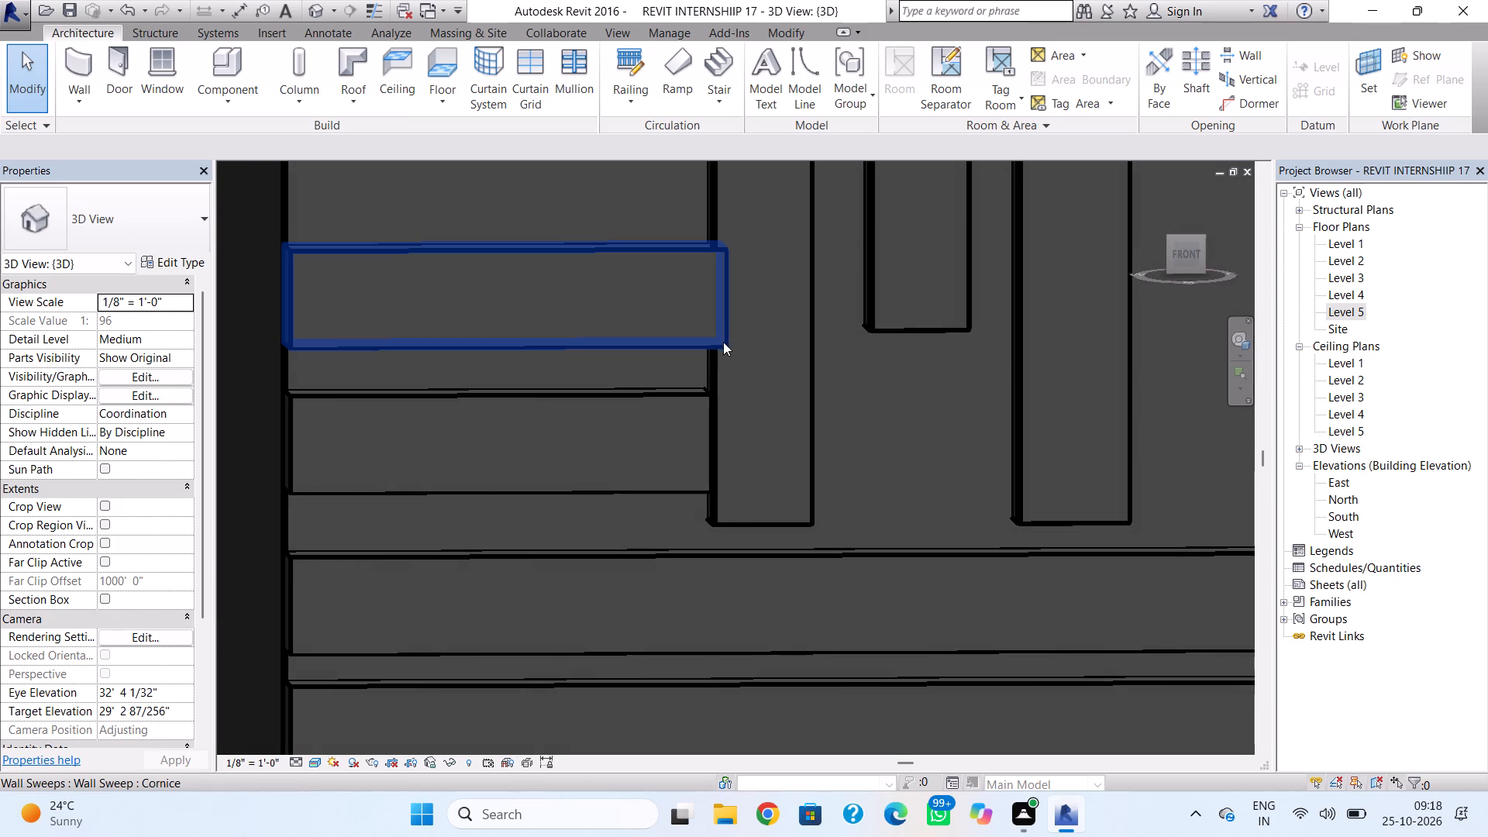
click(671, 348)
drag(721, 340, 714, 340)
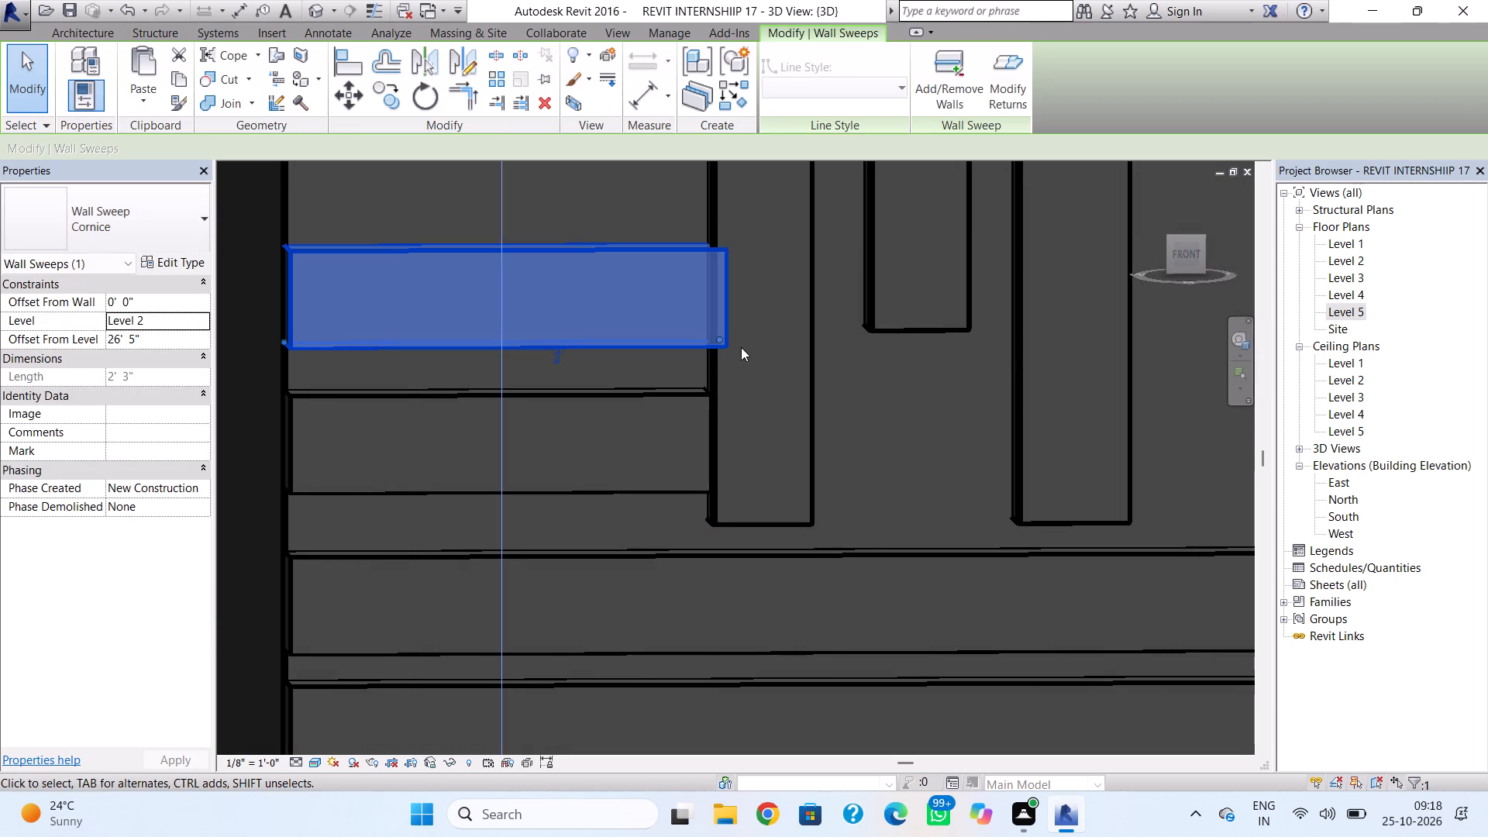
drag(720, 340, 707, 342)
click(742, 353)
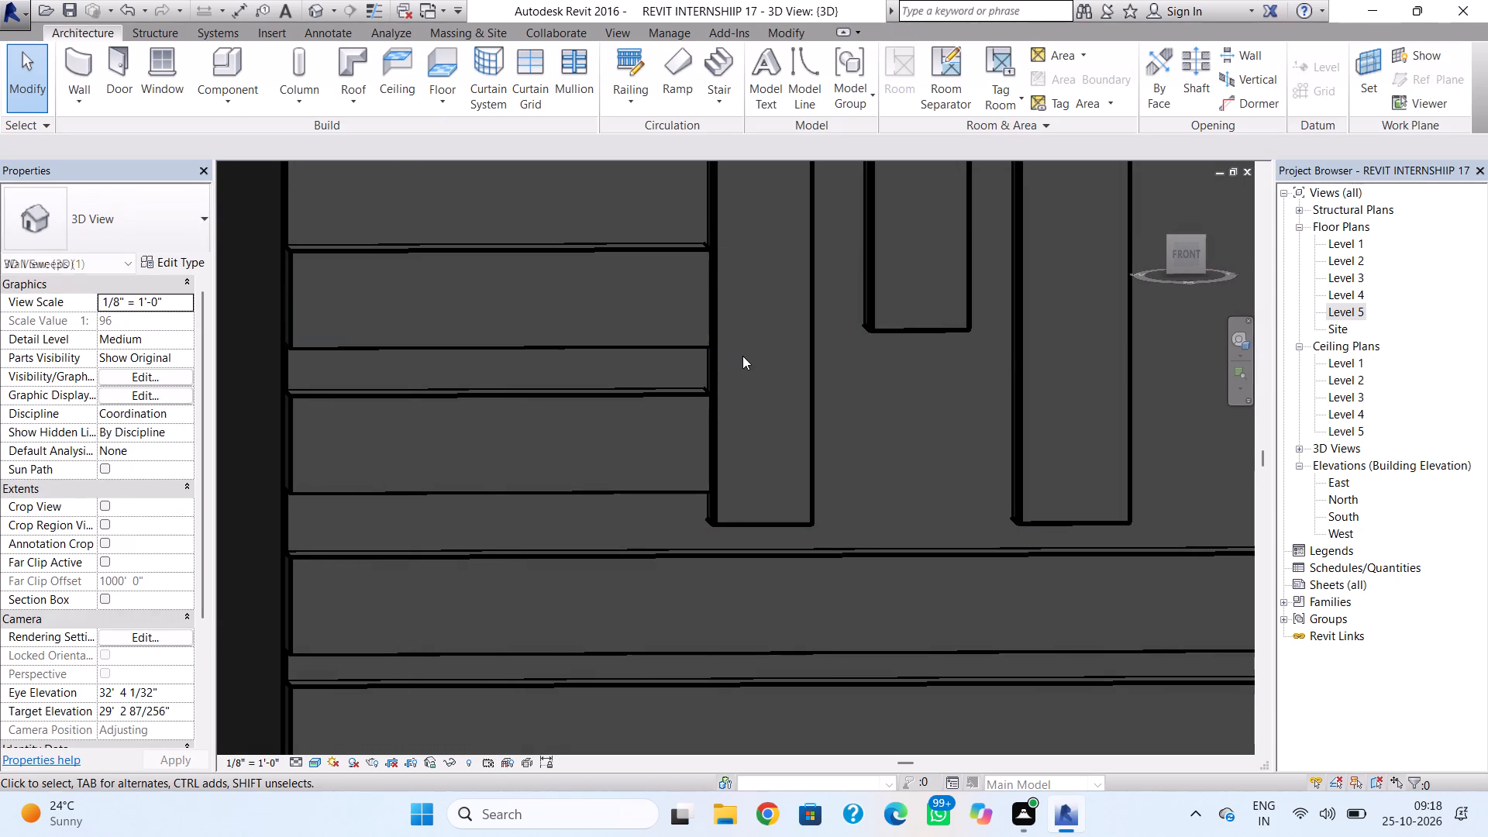
Place a third horizontal Cornice wall sweep above the two short ones, about 27' 1" above Level 2.
middle_drag(641, 428, 644, 463)
scroll(643, 436, down, 6)
middle_drag(639, 438, 630, 461)
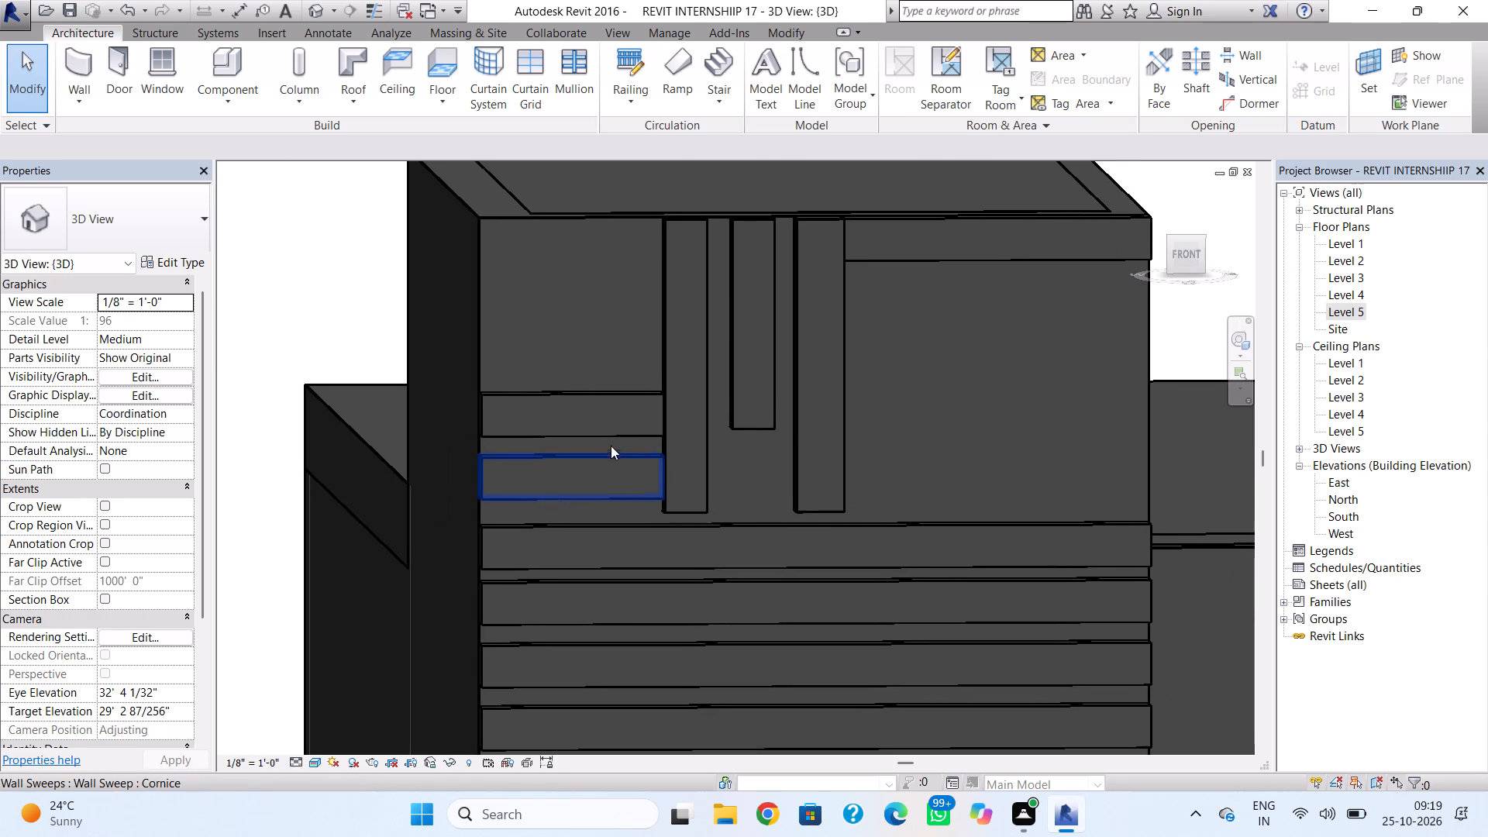
click(72, 109)
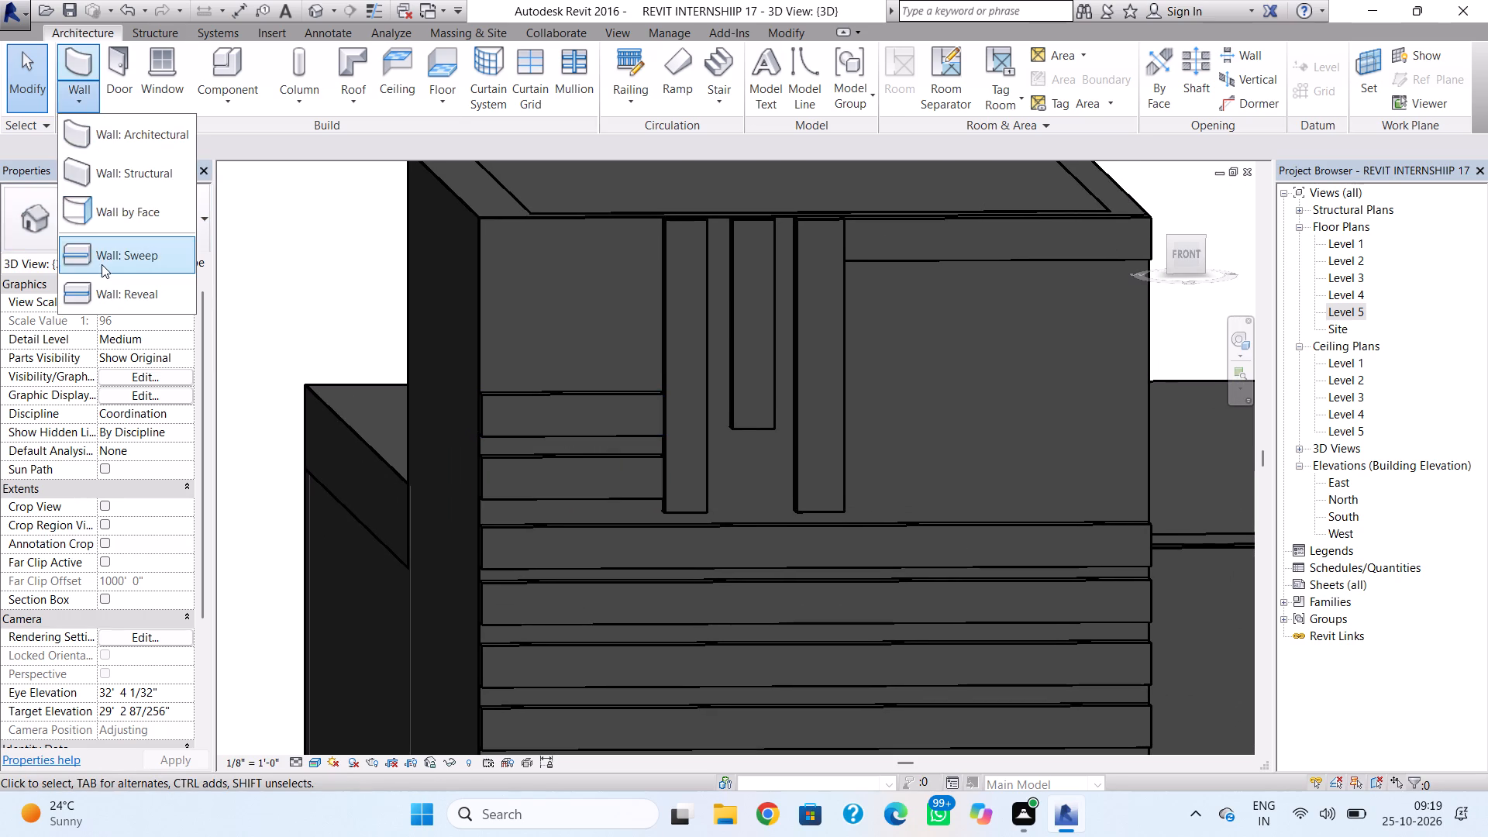
click(102, 264)
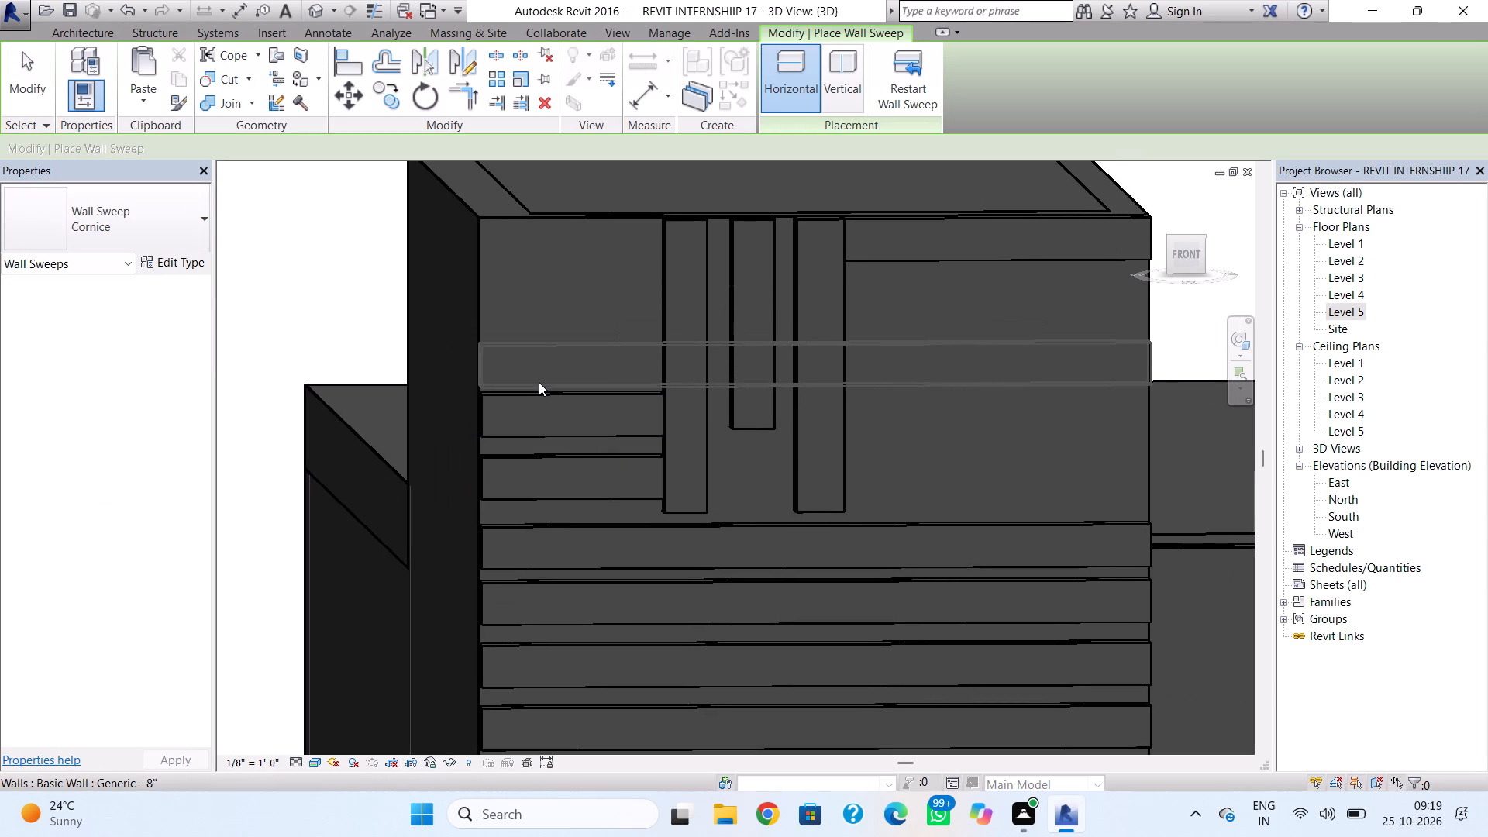
click(542, 377)
click(542, 377)
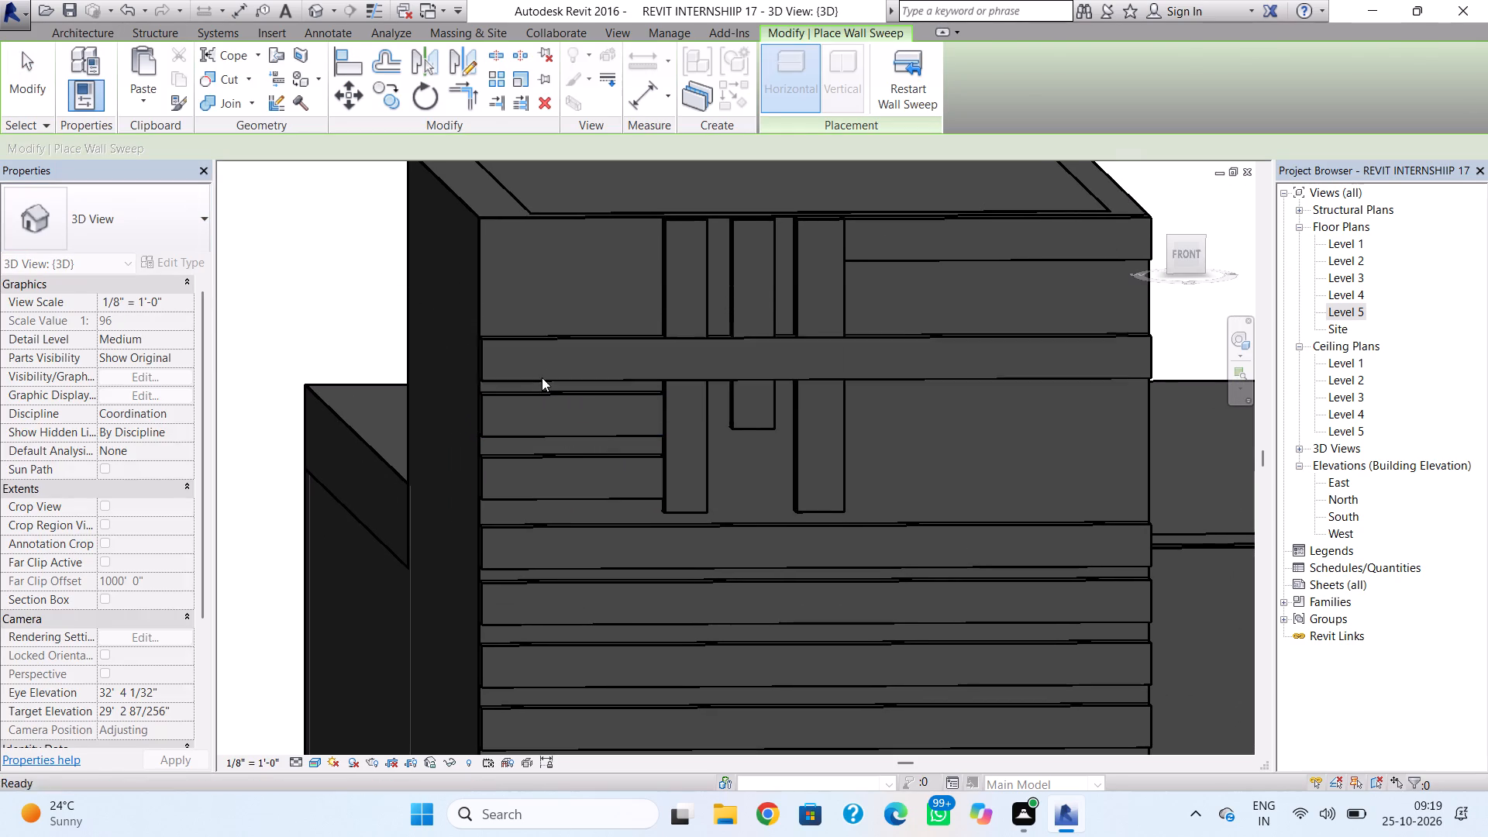
Shorten the third cornice by pulling its right end back to the left side of the leftmost fin.
click(1066, 376)
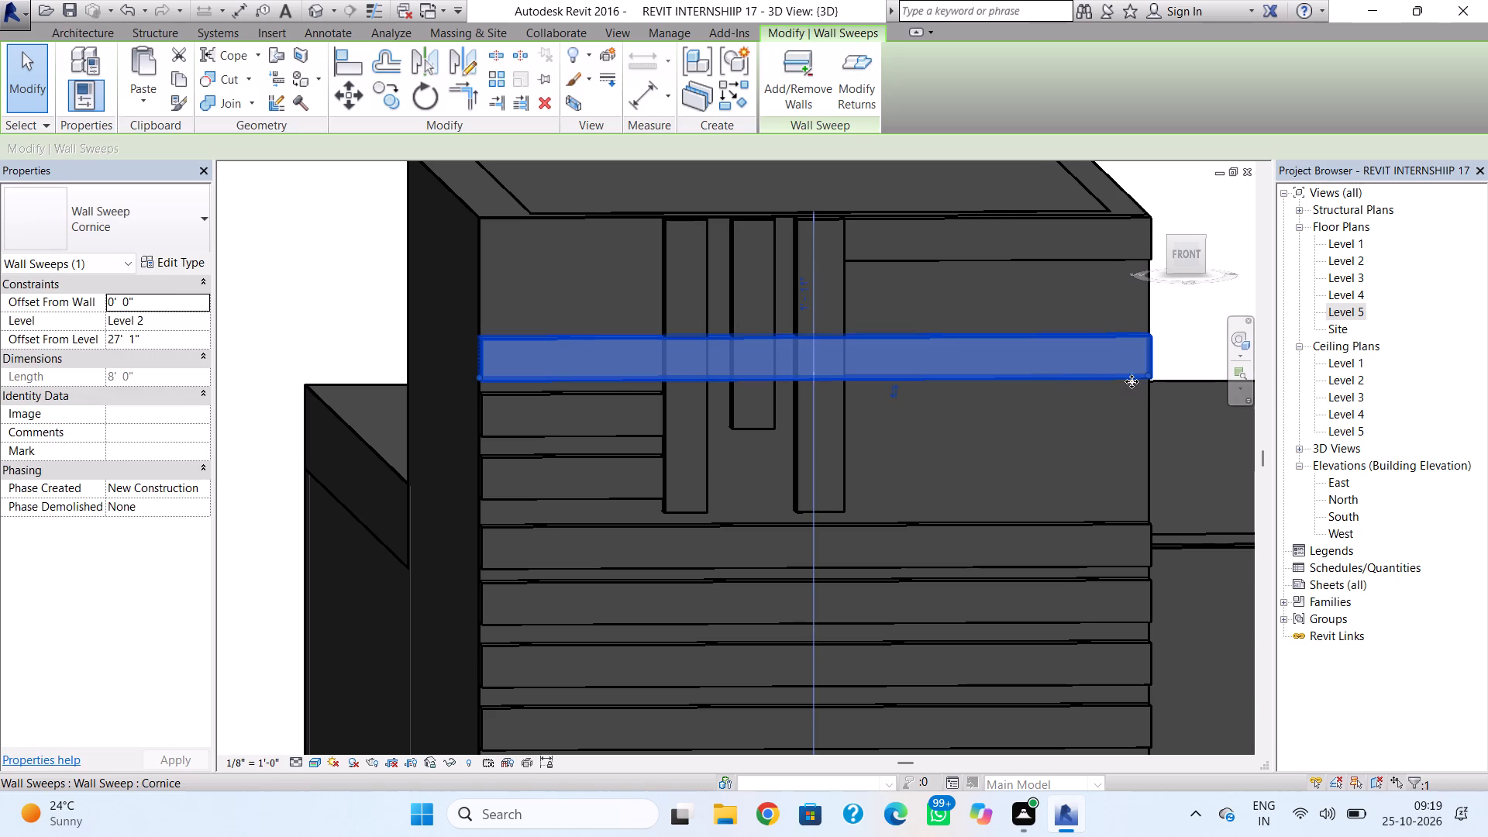
drag(1145, 374, 686, 383)
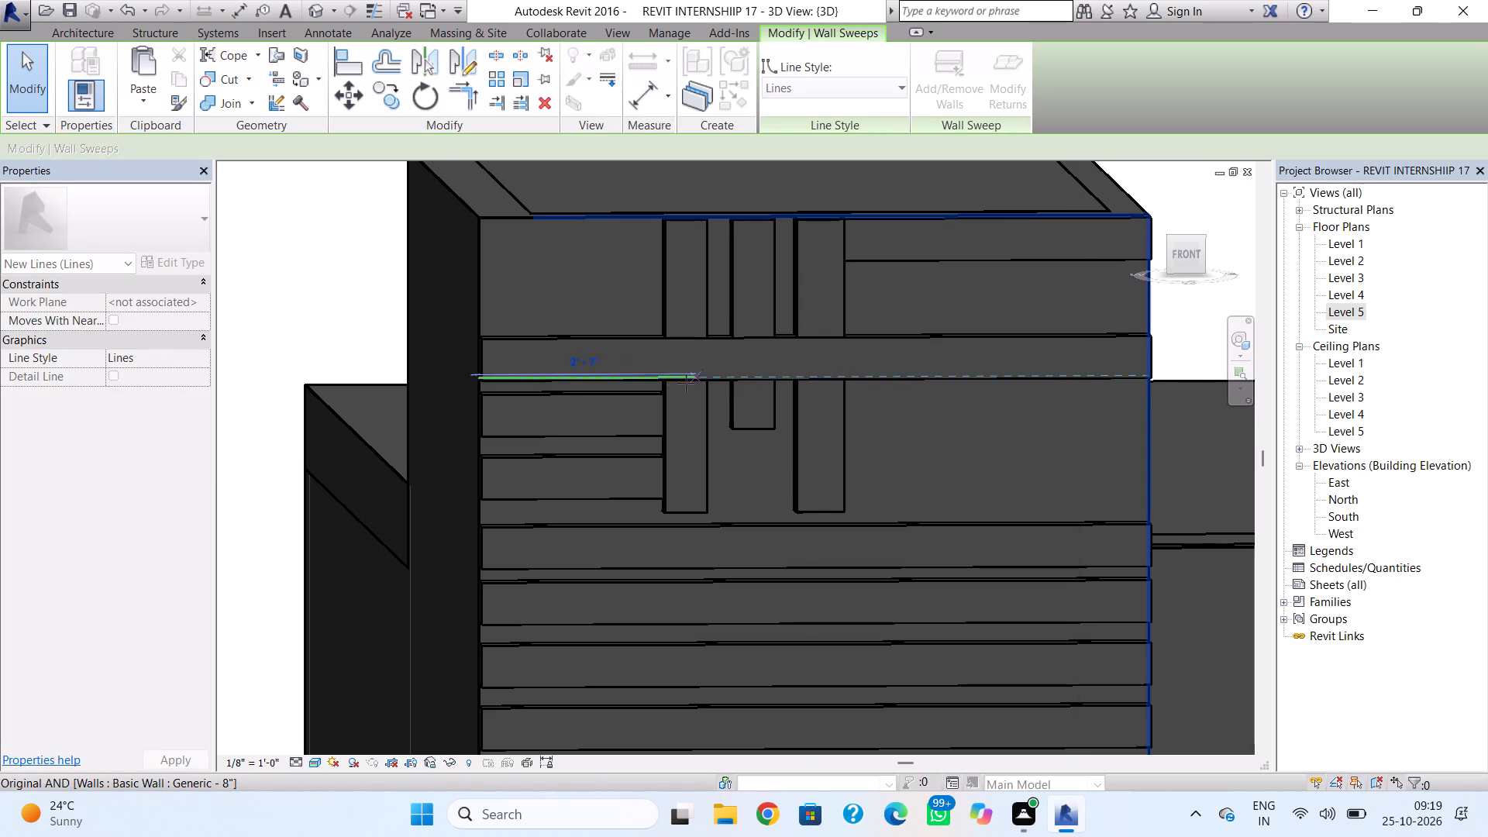
drag(686, 383, 668, 384)
click(956, 402)
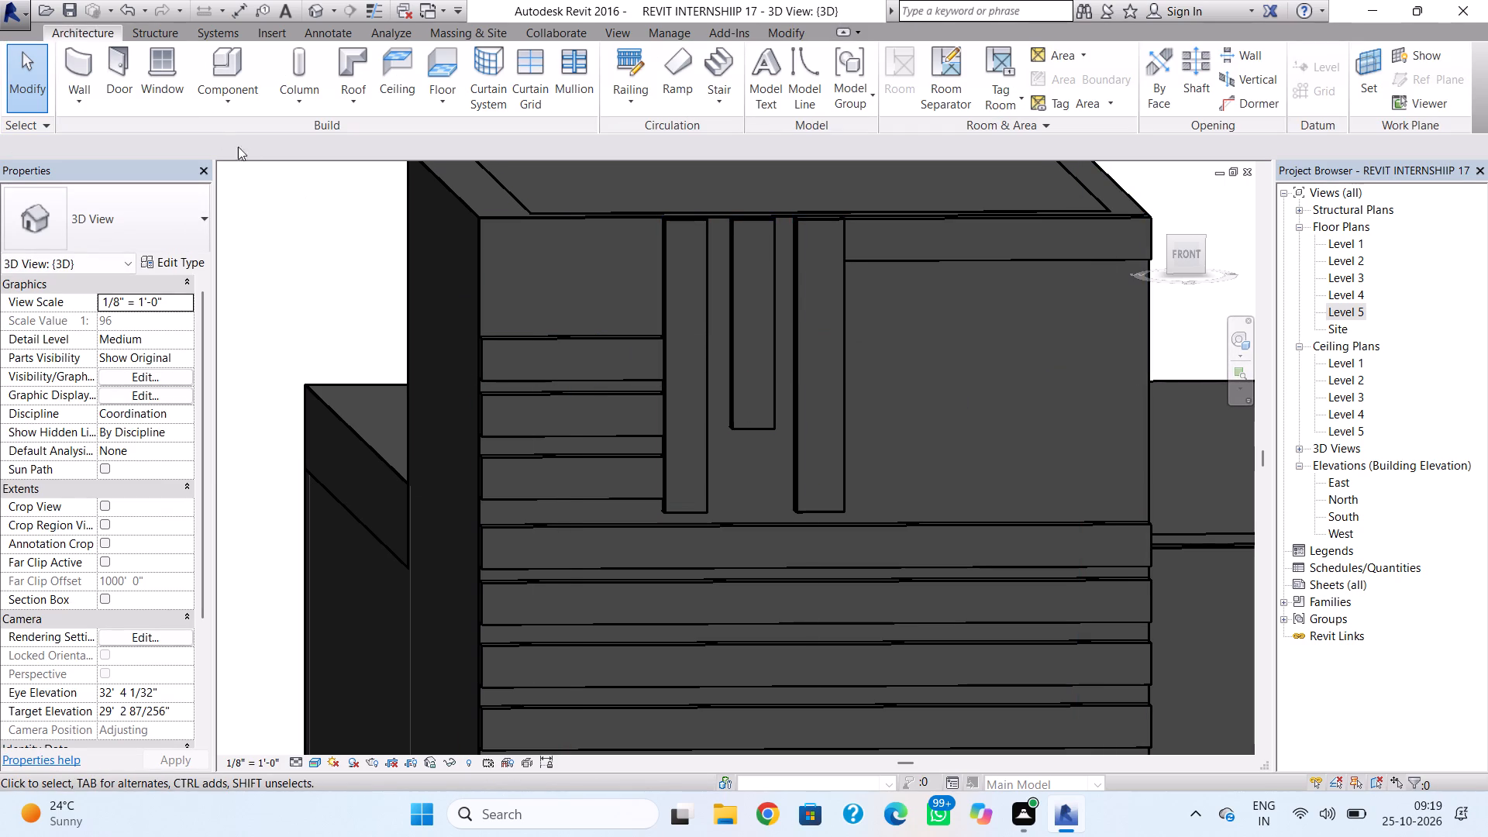
Place a fourth horizontal Cornice wall sweep above the three short ones, about 27' 10" above Level 2.
click(88, 93)
click(126, 246)
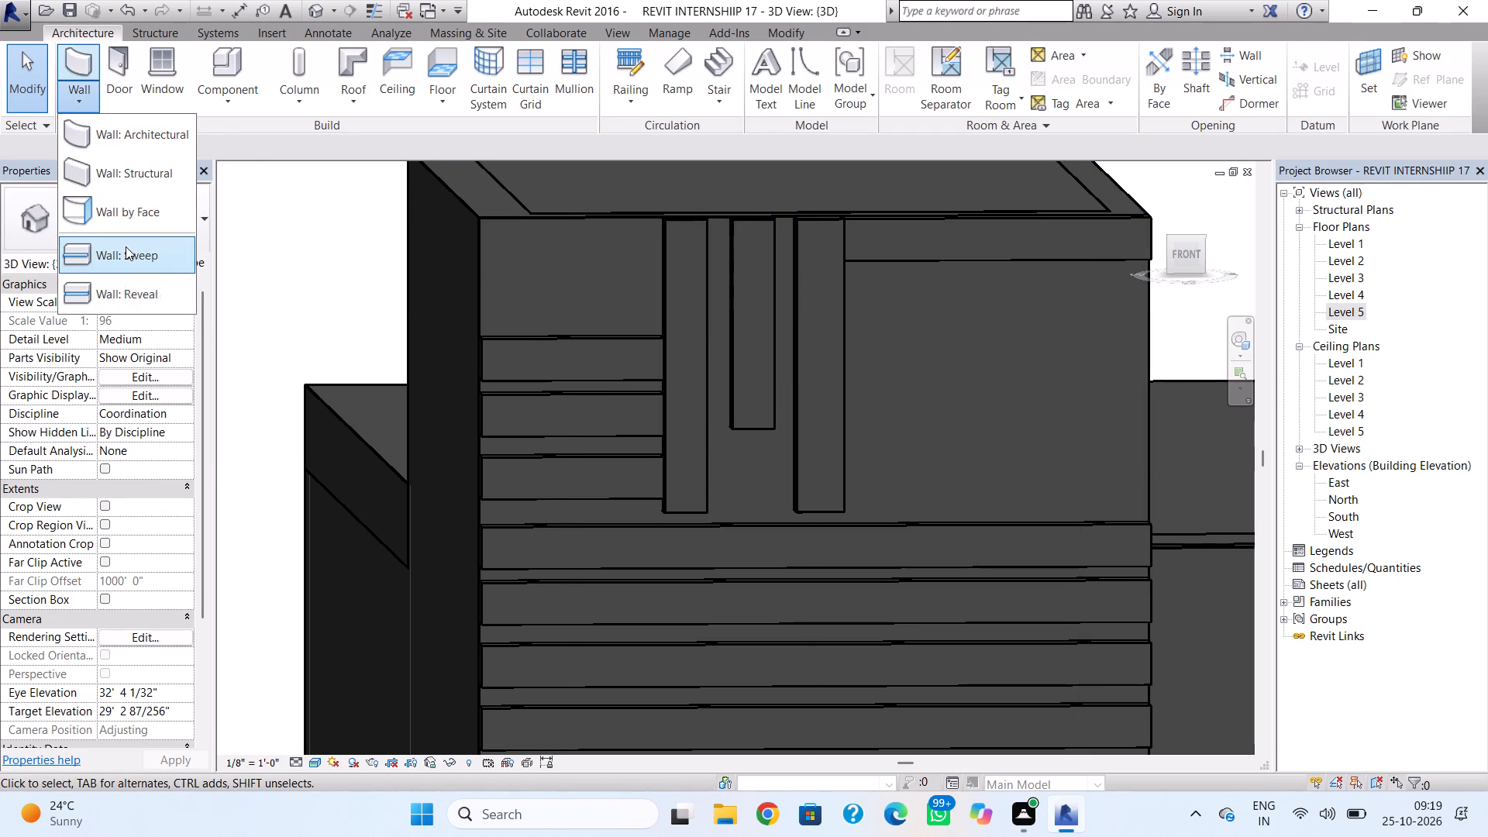
click(580, 313)
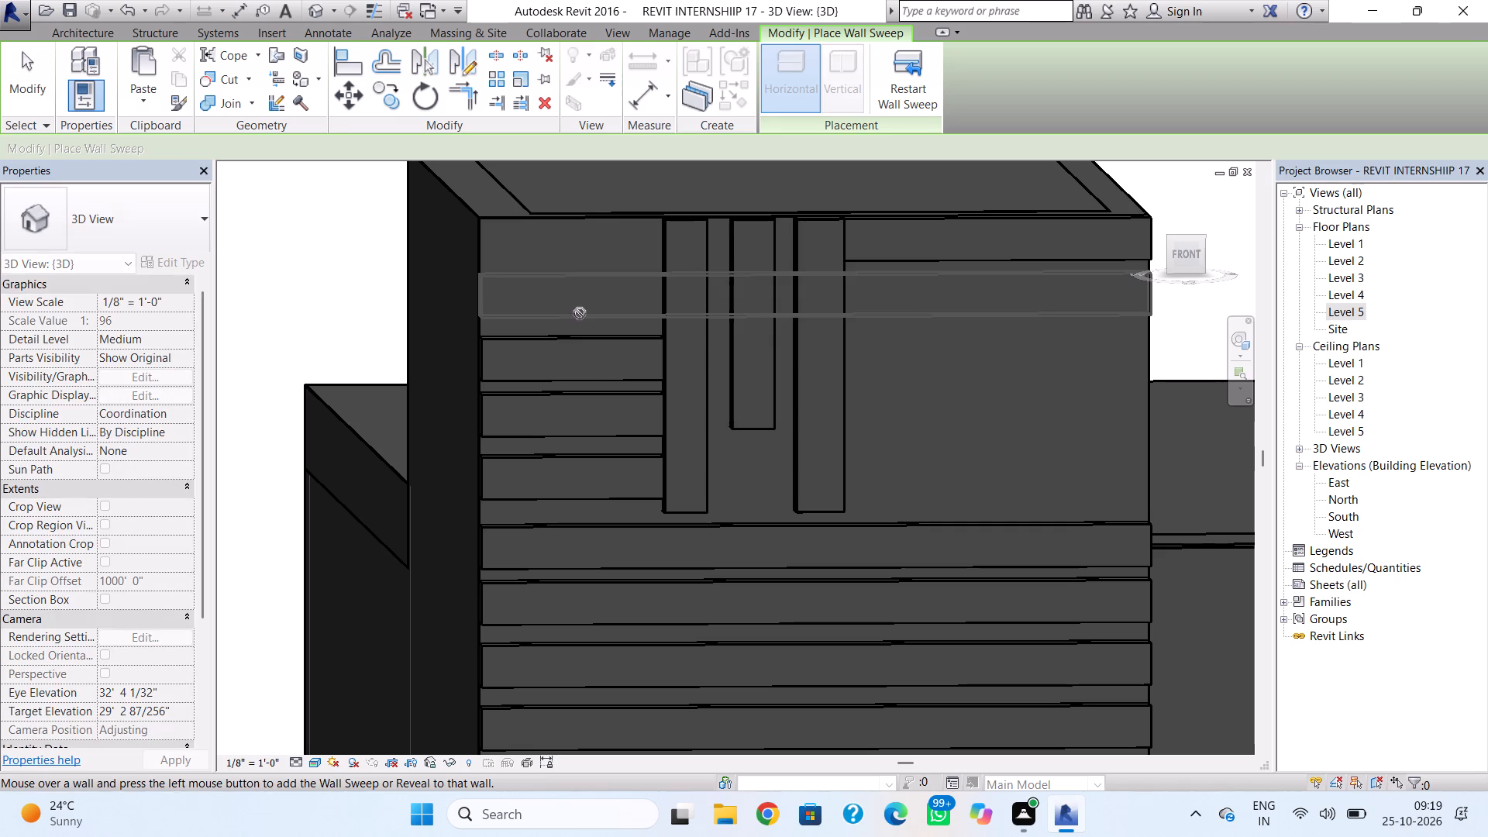
click(635, 314)
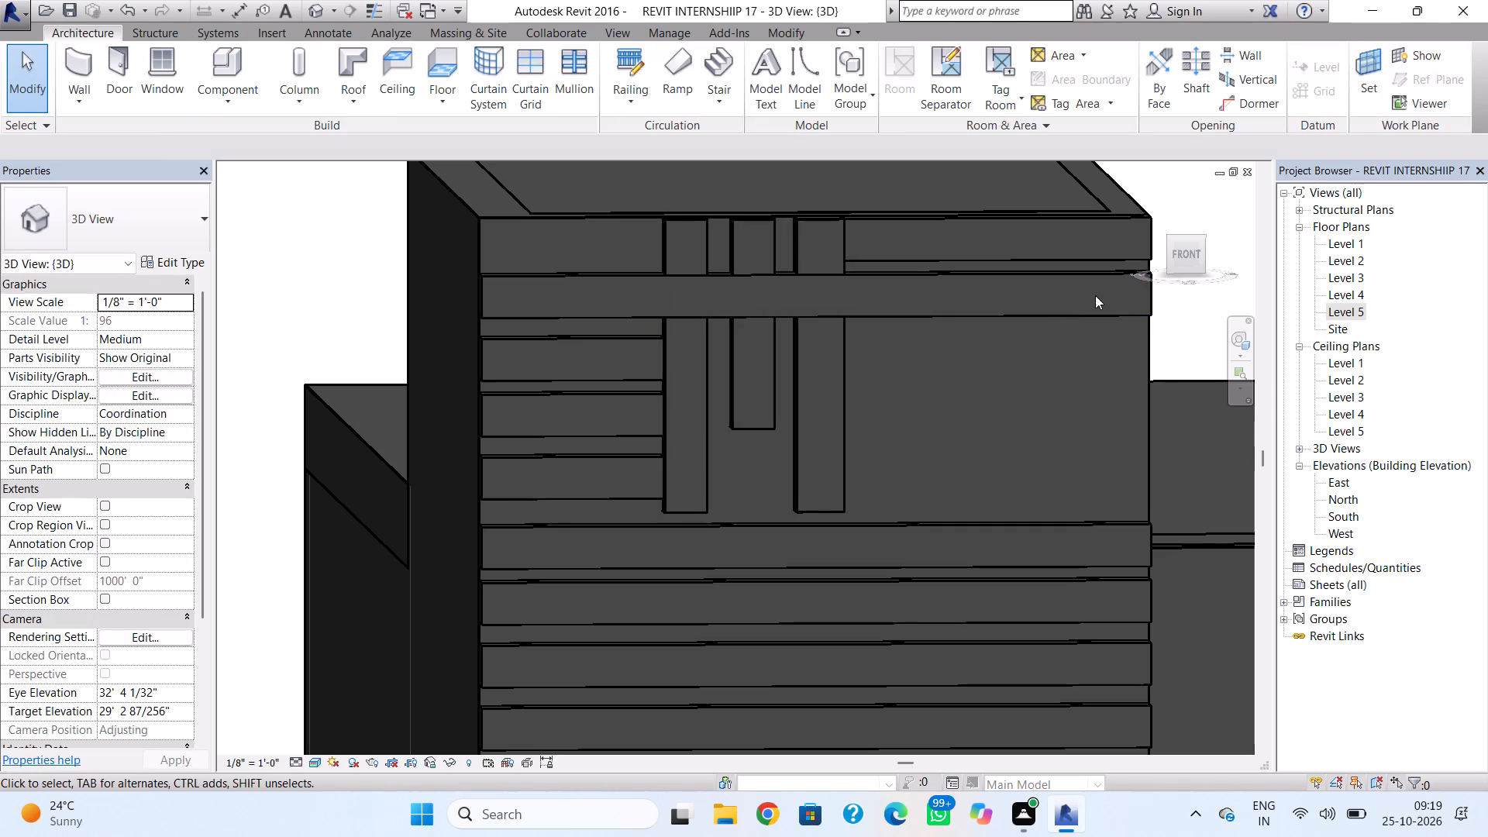
Shorten the fourth cornice to about 2' 2" by pulling its right end back to the left side of the leftmost fin.
click(1136, 309)
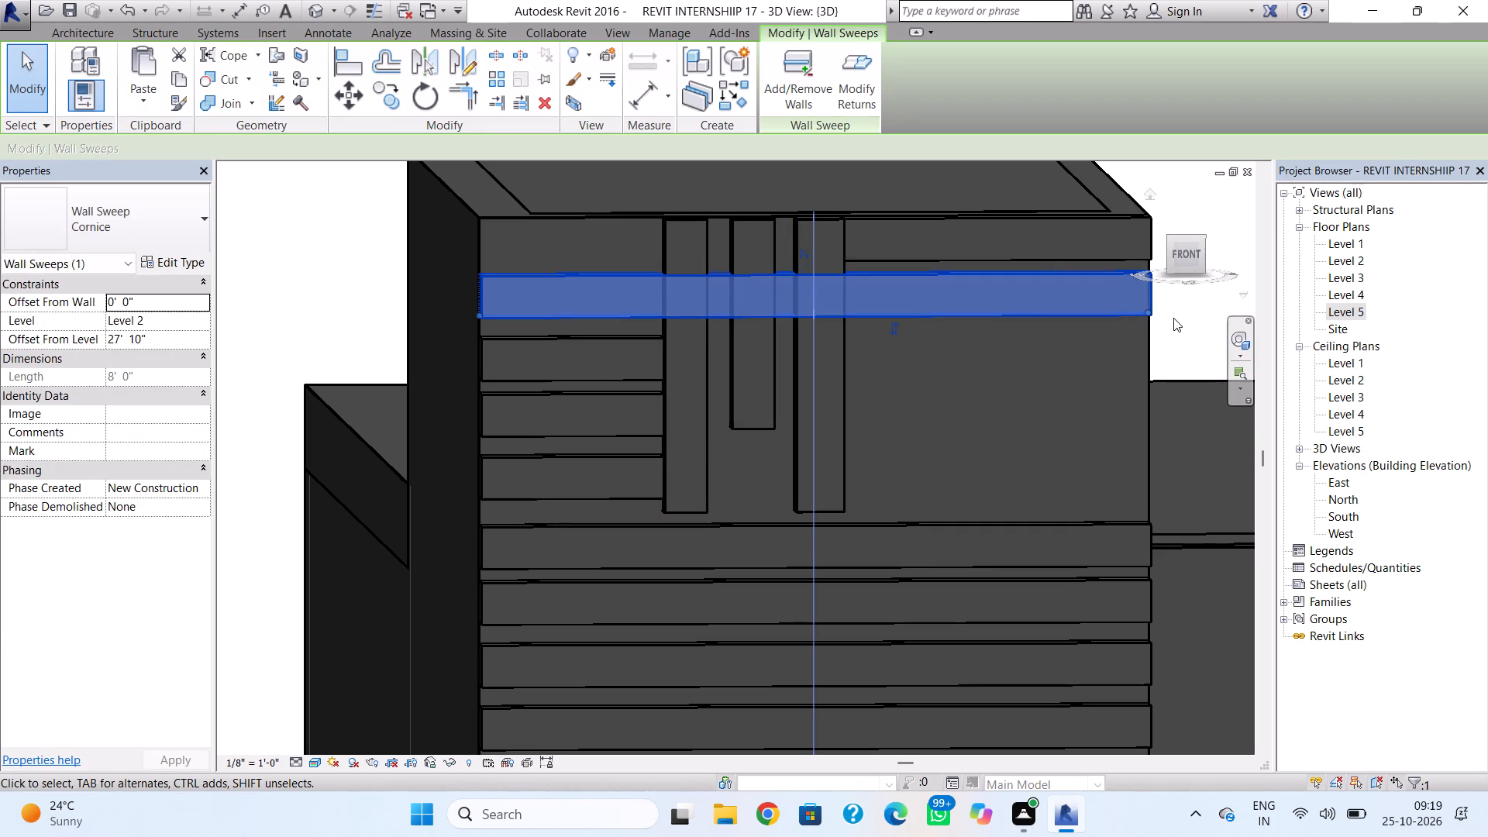
drag(1149, 313, 680, 337)
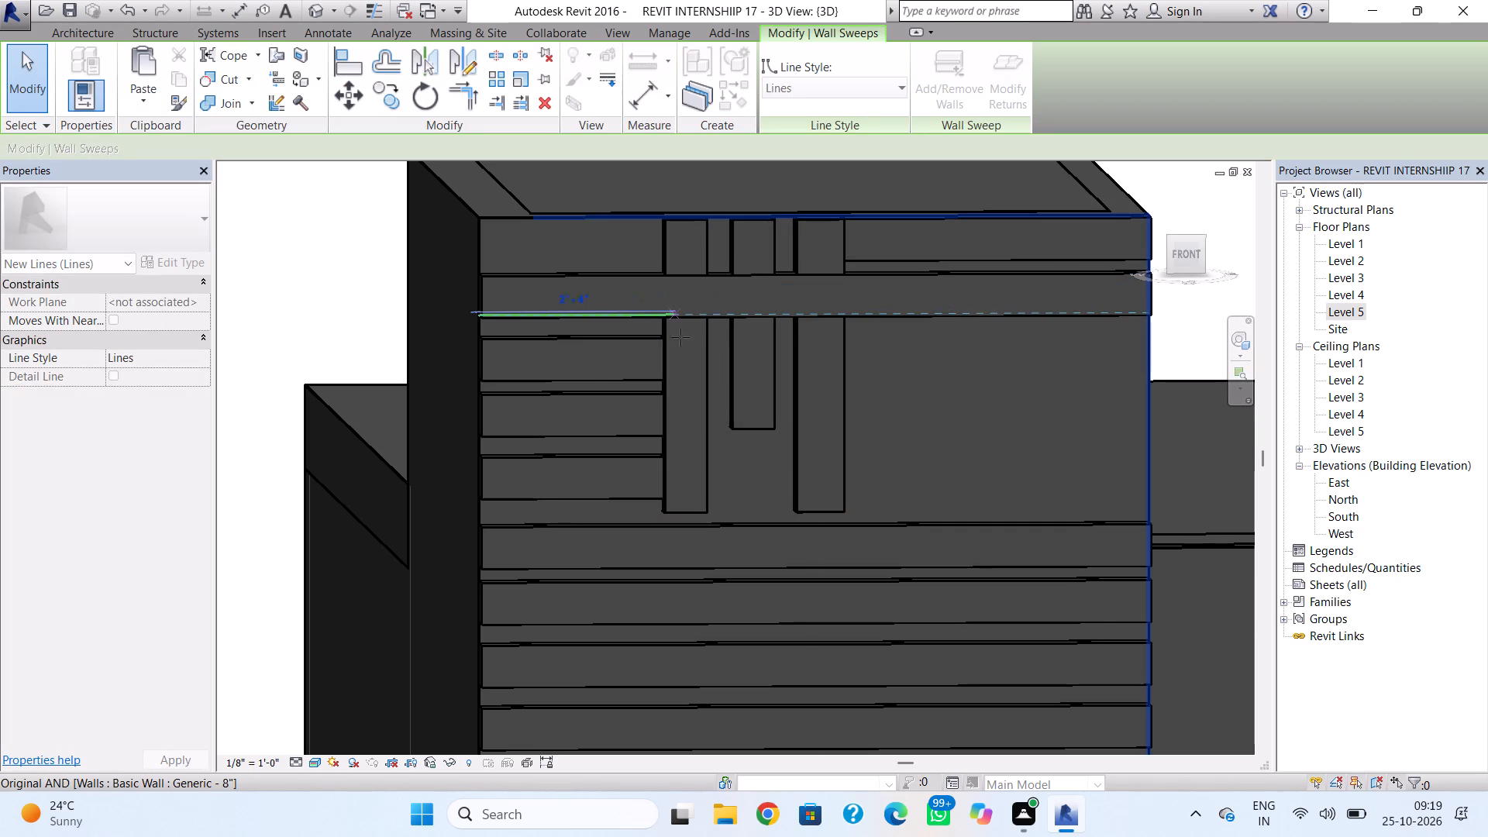
drag(680, 337, 679, 331)
click(725, 346)
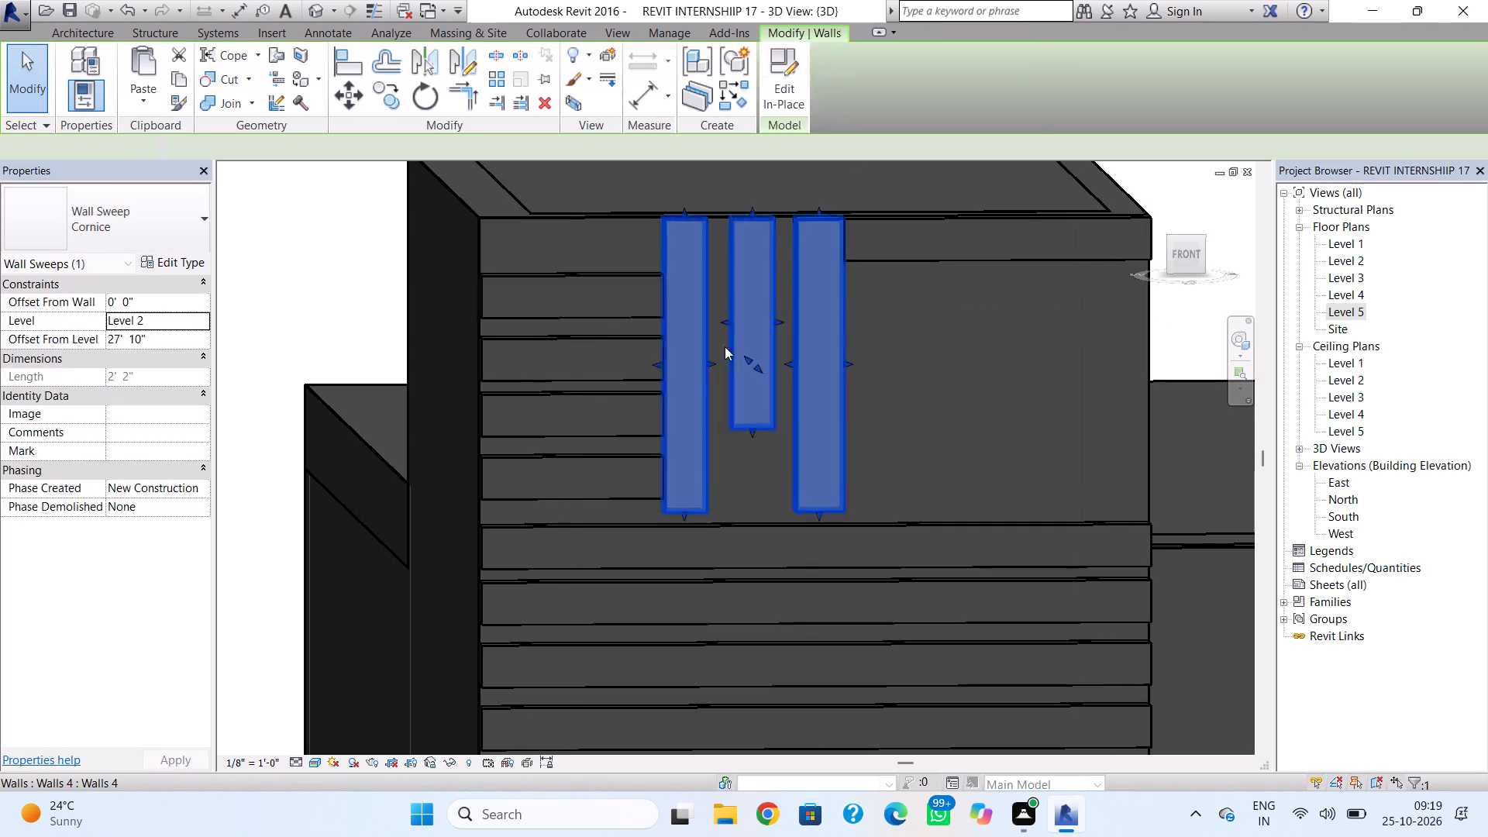
key(Escape)
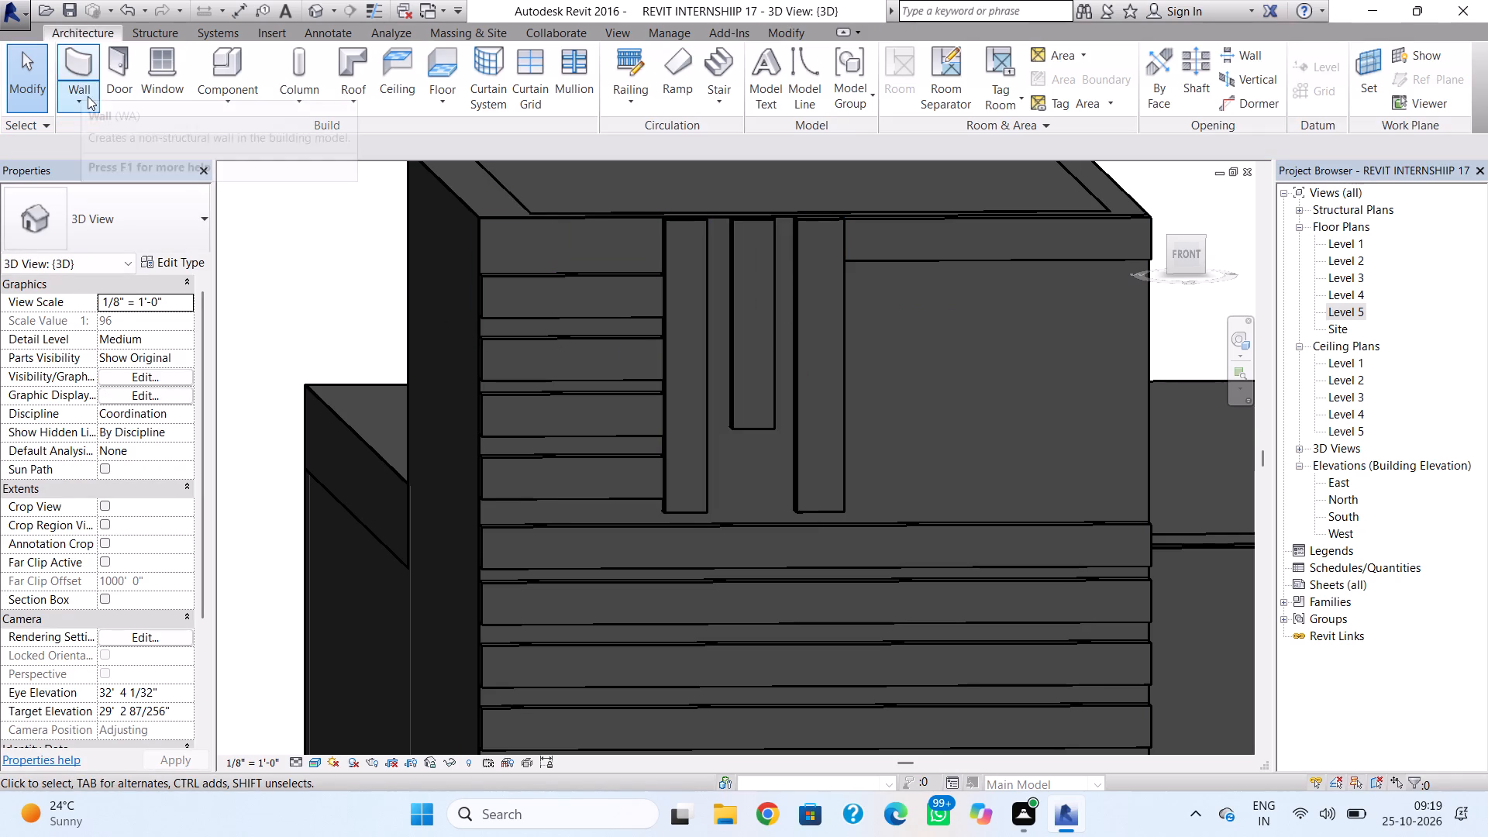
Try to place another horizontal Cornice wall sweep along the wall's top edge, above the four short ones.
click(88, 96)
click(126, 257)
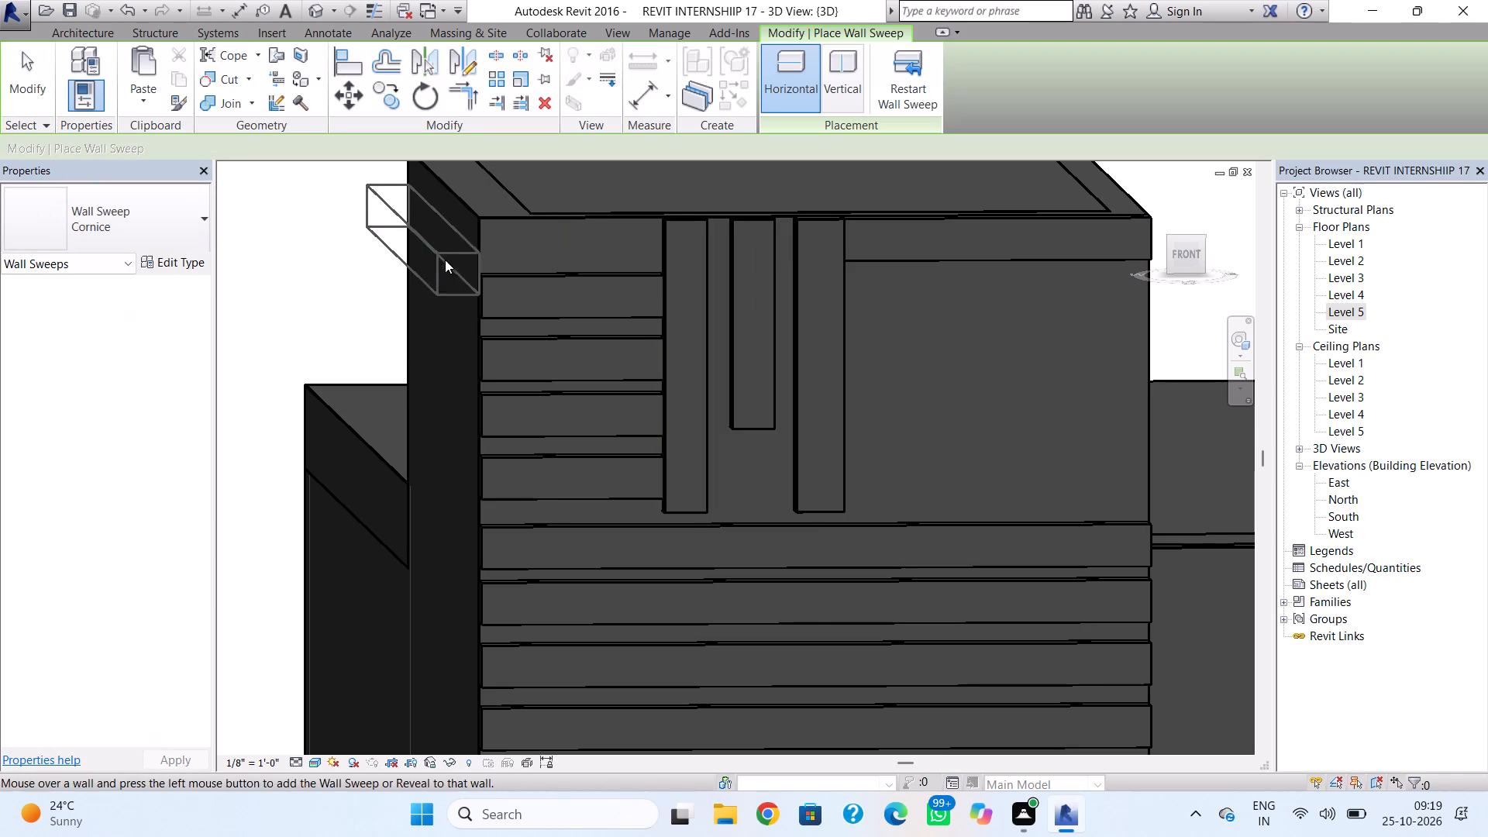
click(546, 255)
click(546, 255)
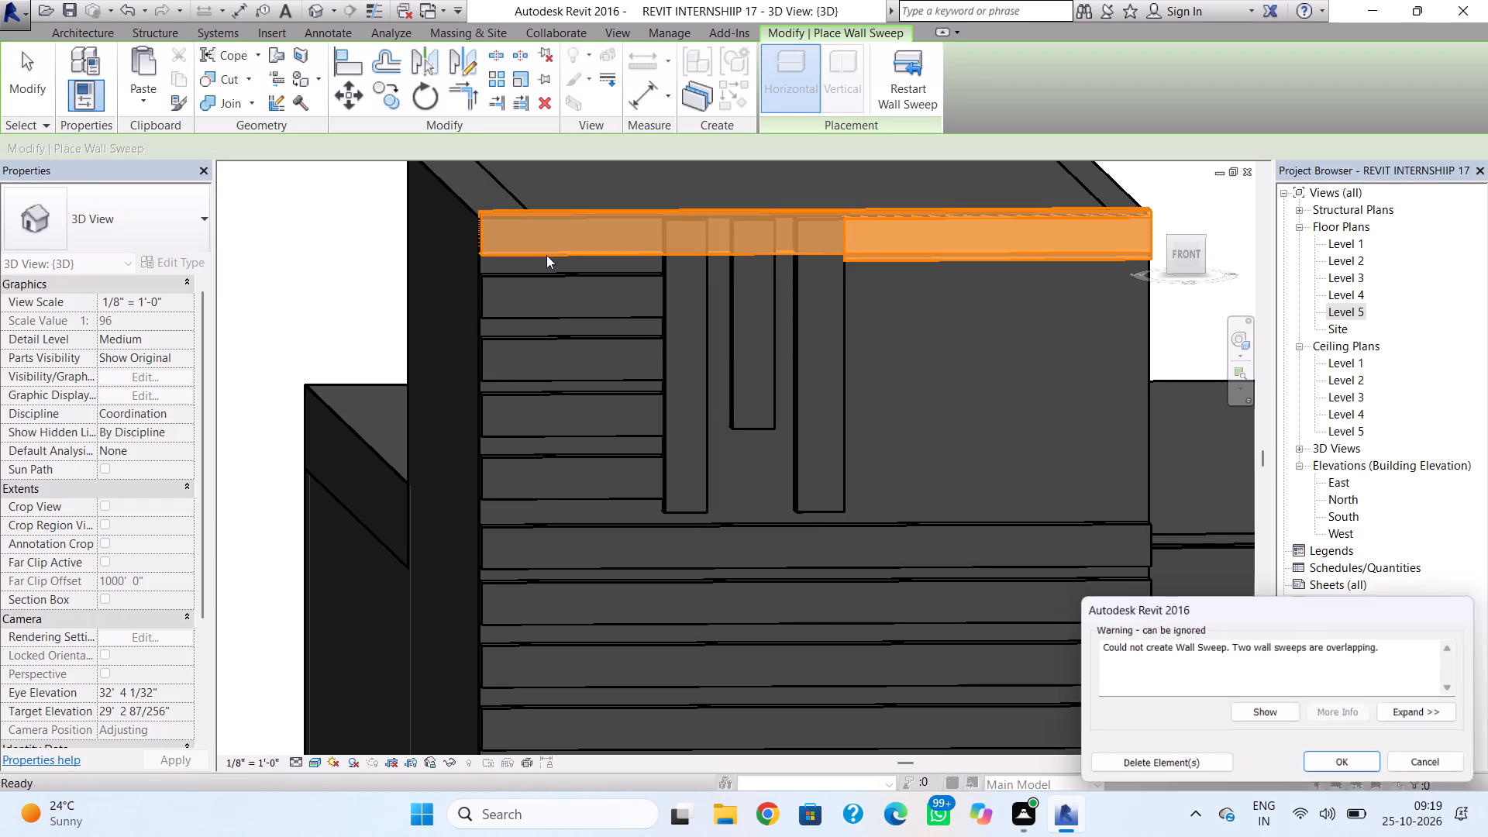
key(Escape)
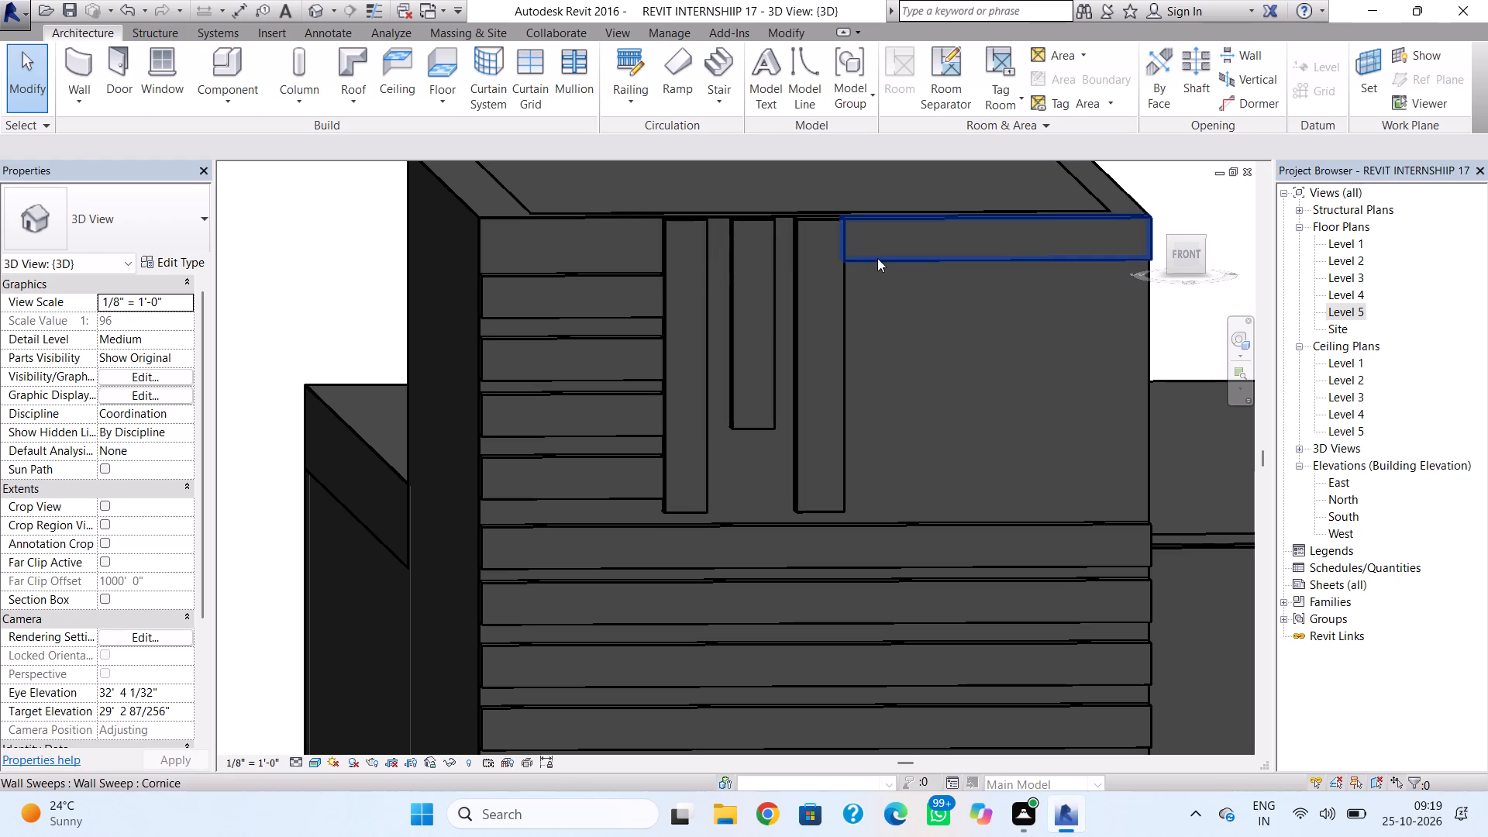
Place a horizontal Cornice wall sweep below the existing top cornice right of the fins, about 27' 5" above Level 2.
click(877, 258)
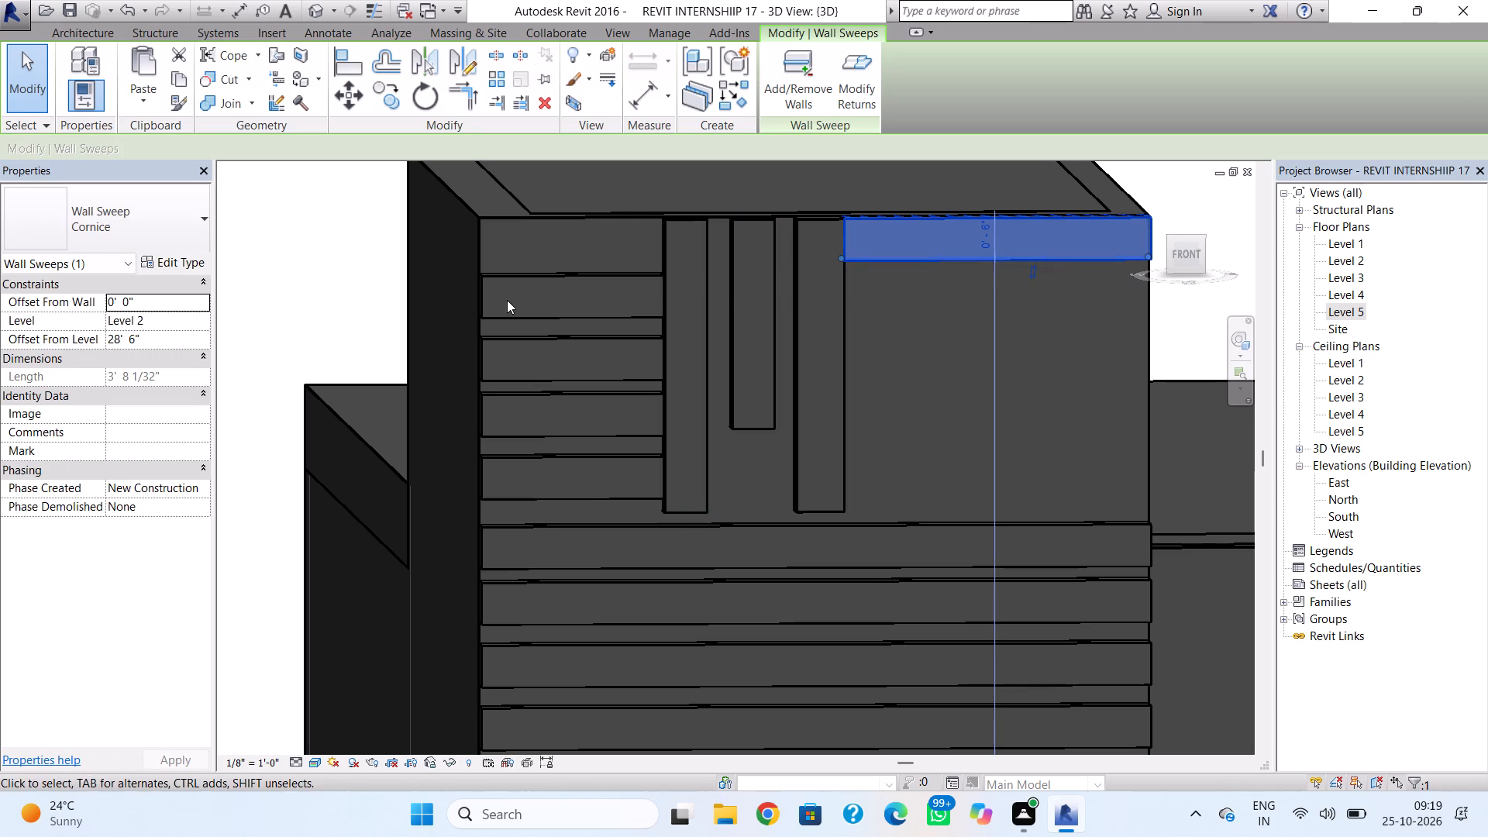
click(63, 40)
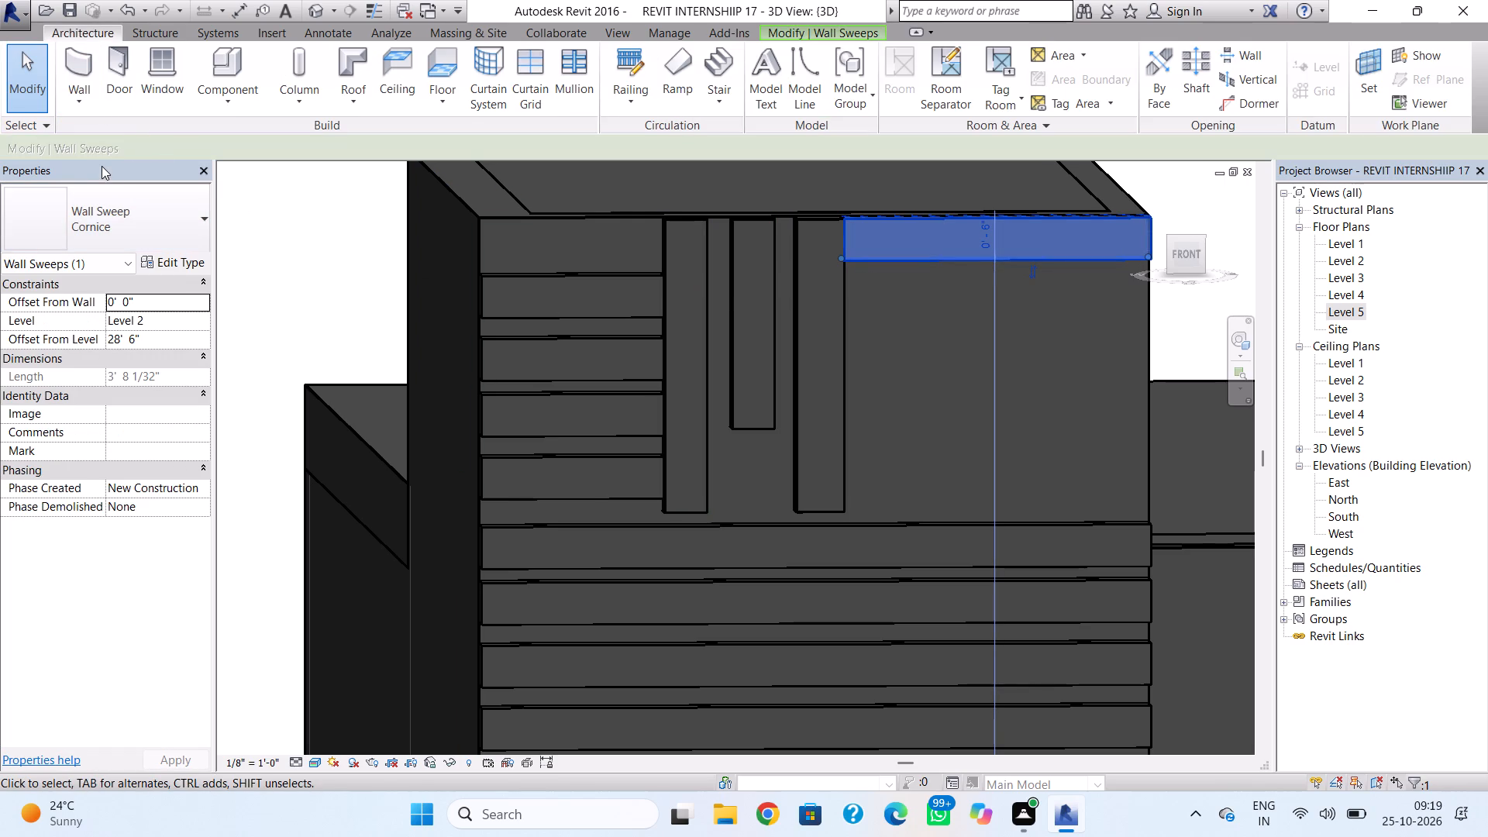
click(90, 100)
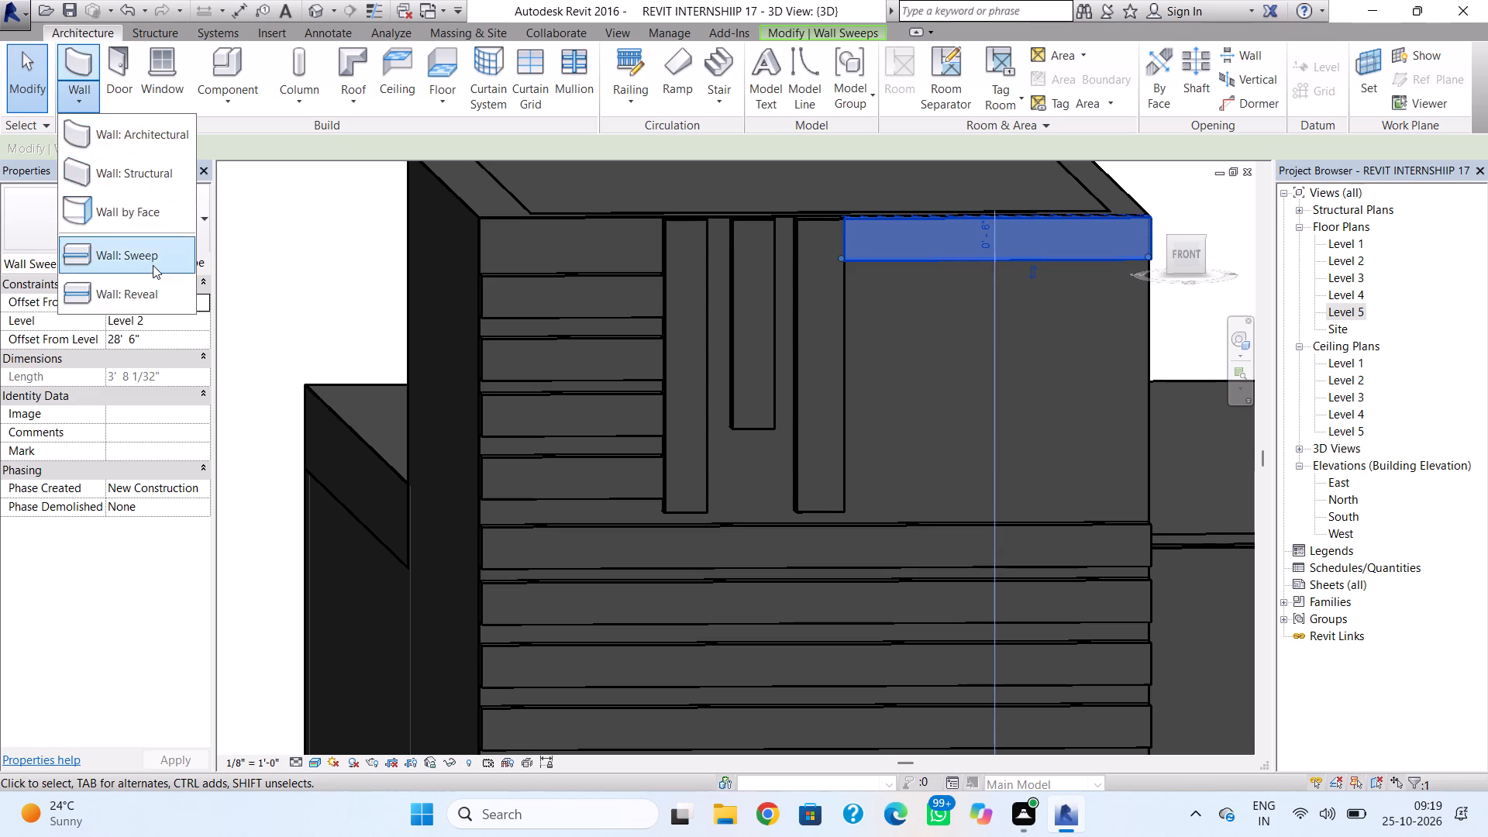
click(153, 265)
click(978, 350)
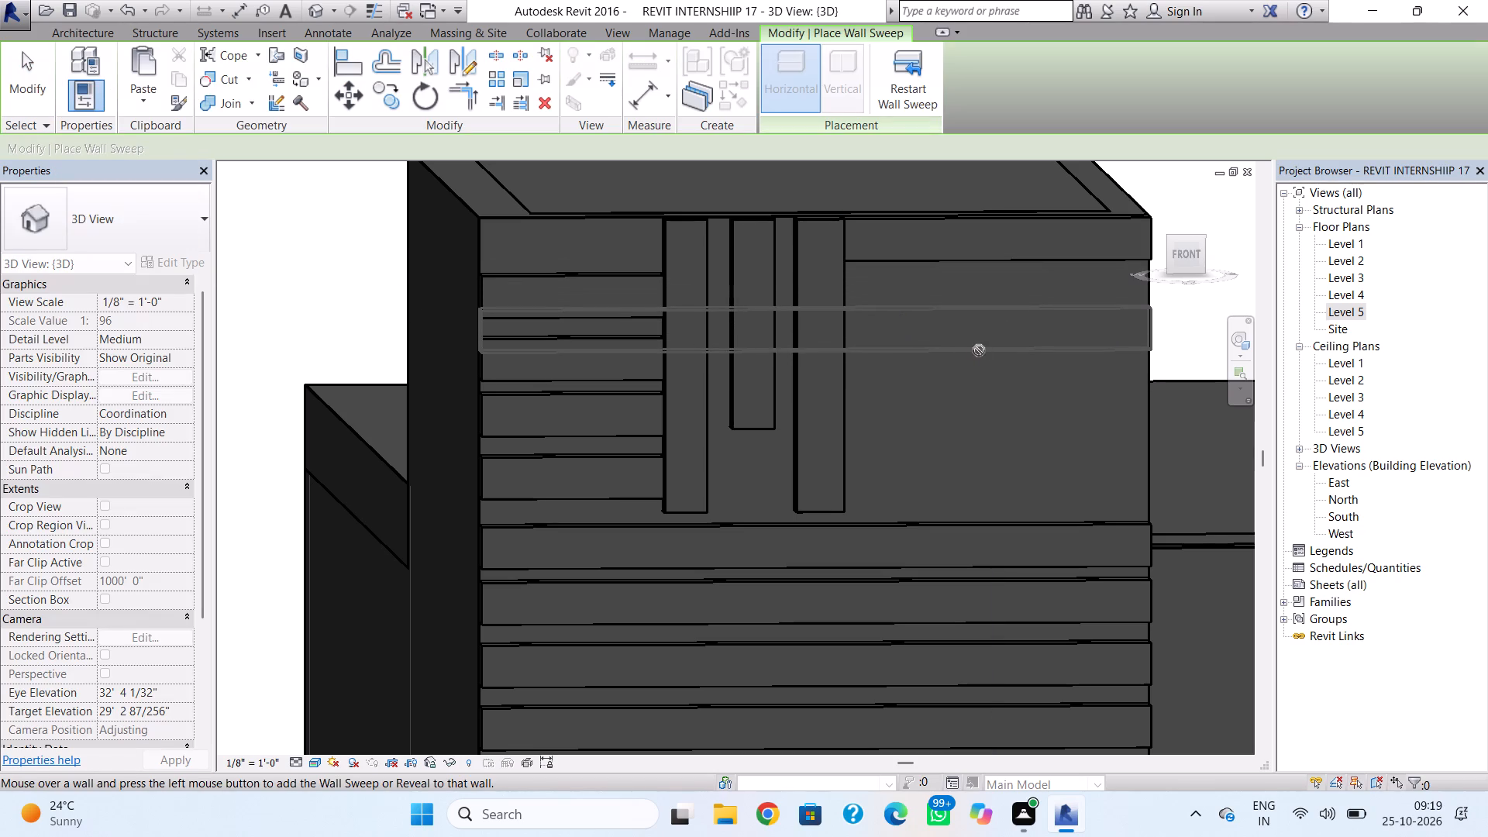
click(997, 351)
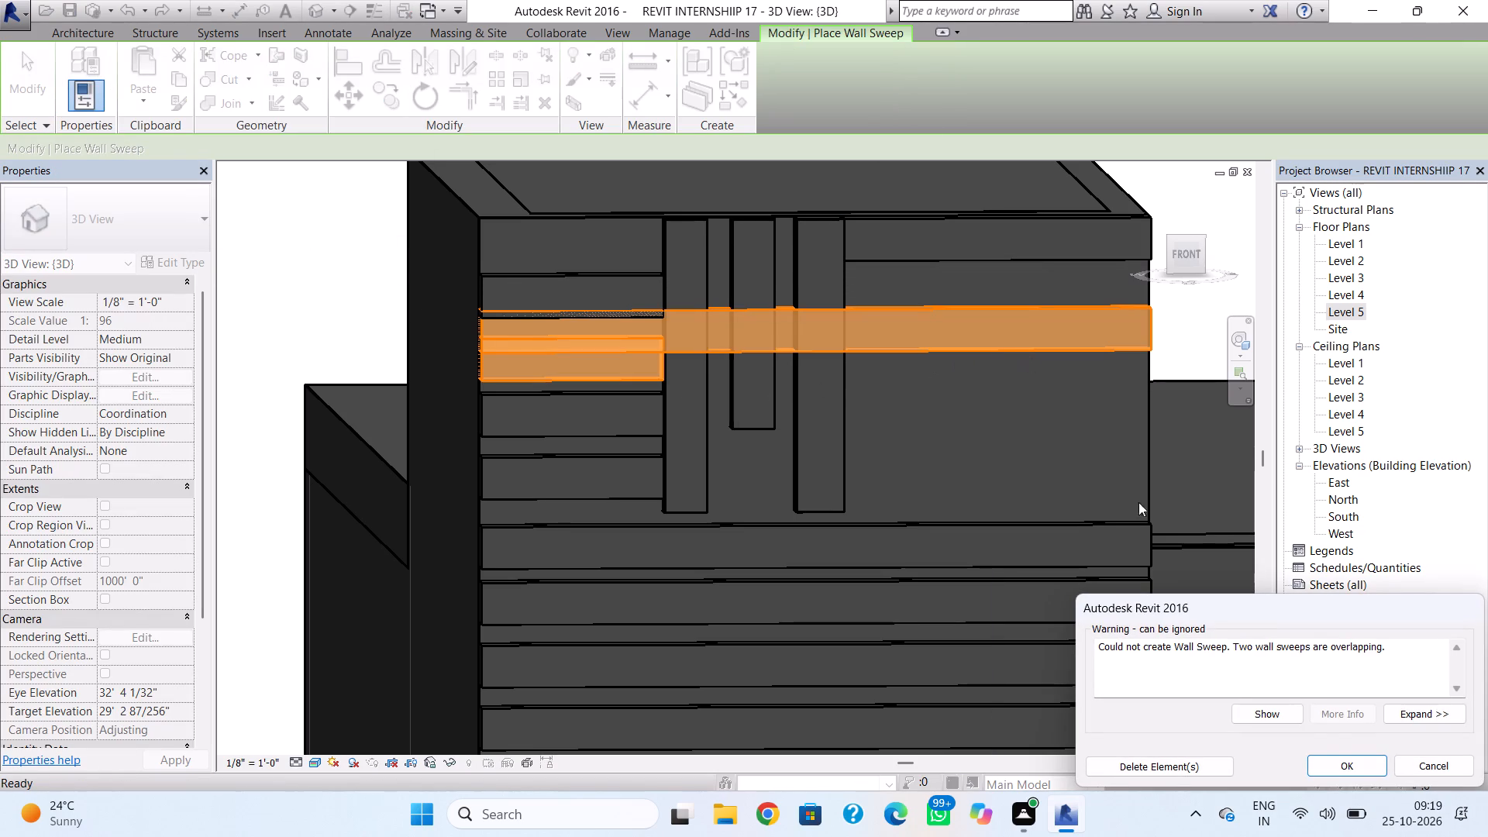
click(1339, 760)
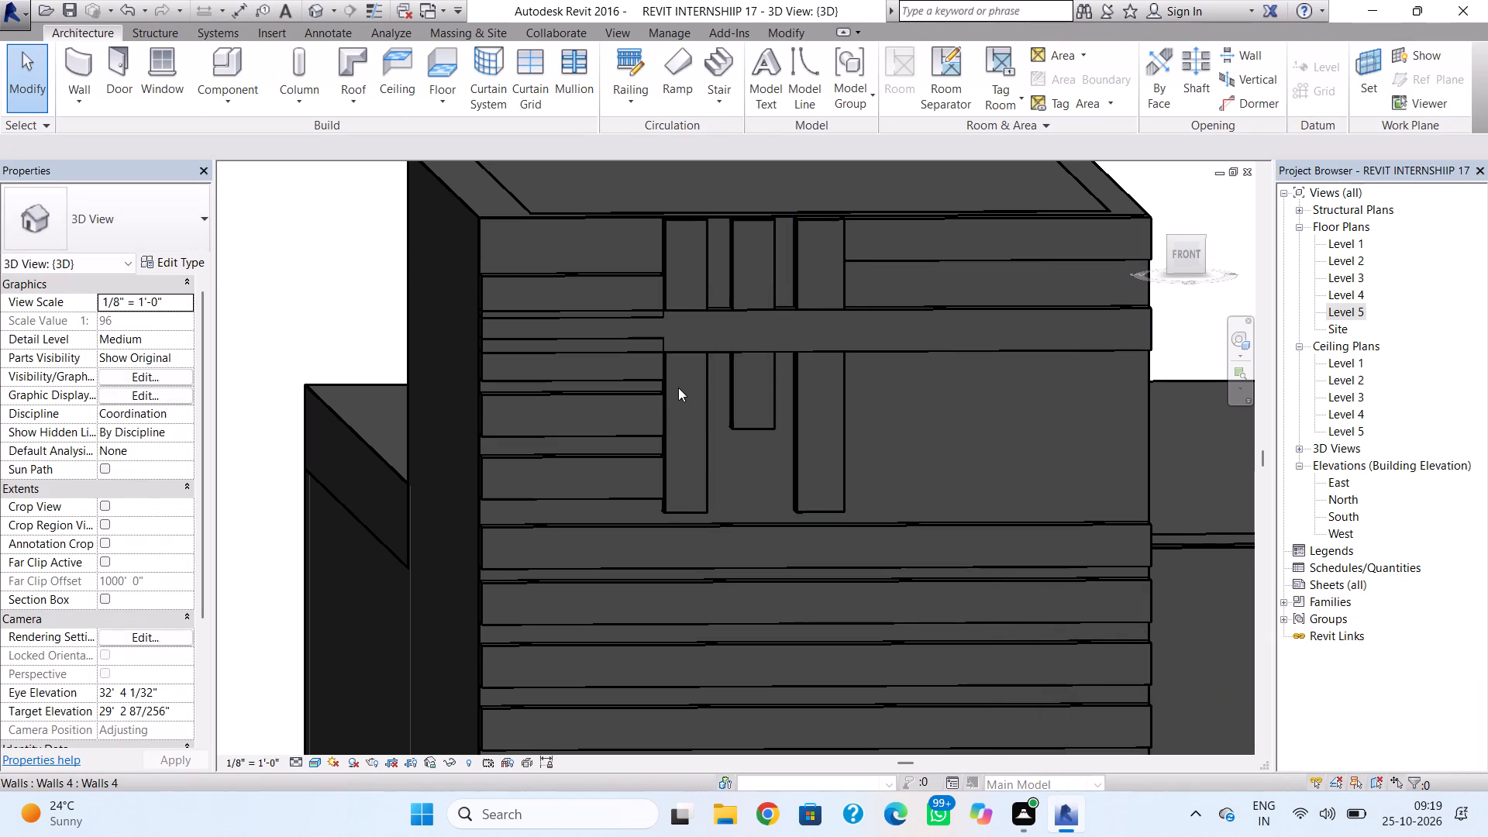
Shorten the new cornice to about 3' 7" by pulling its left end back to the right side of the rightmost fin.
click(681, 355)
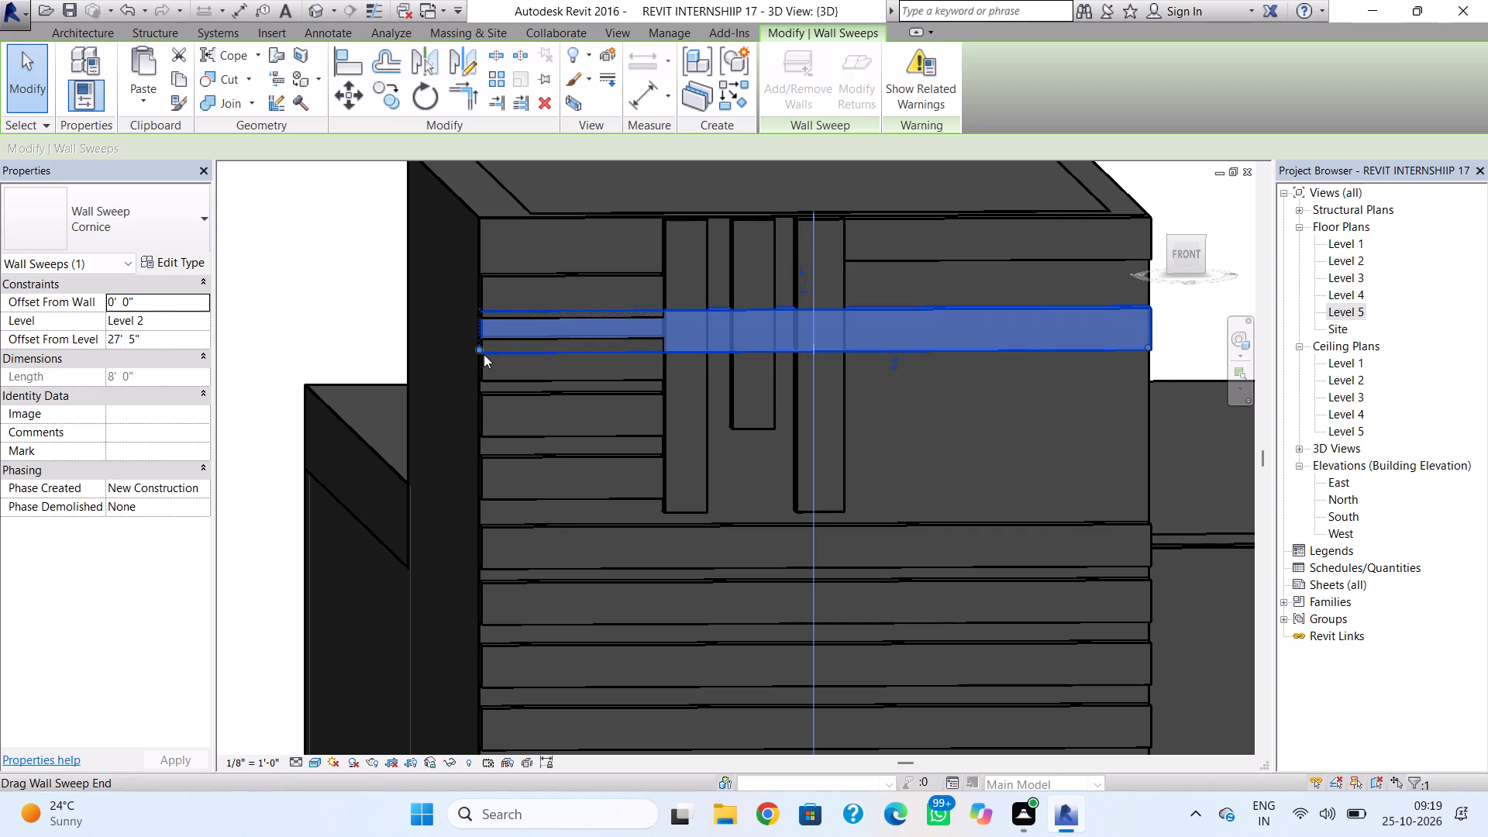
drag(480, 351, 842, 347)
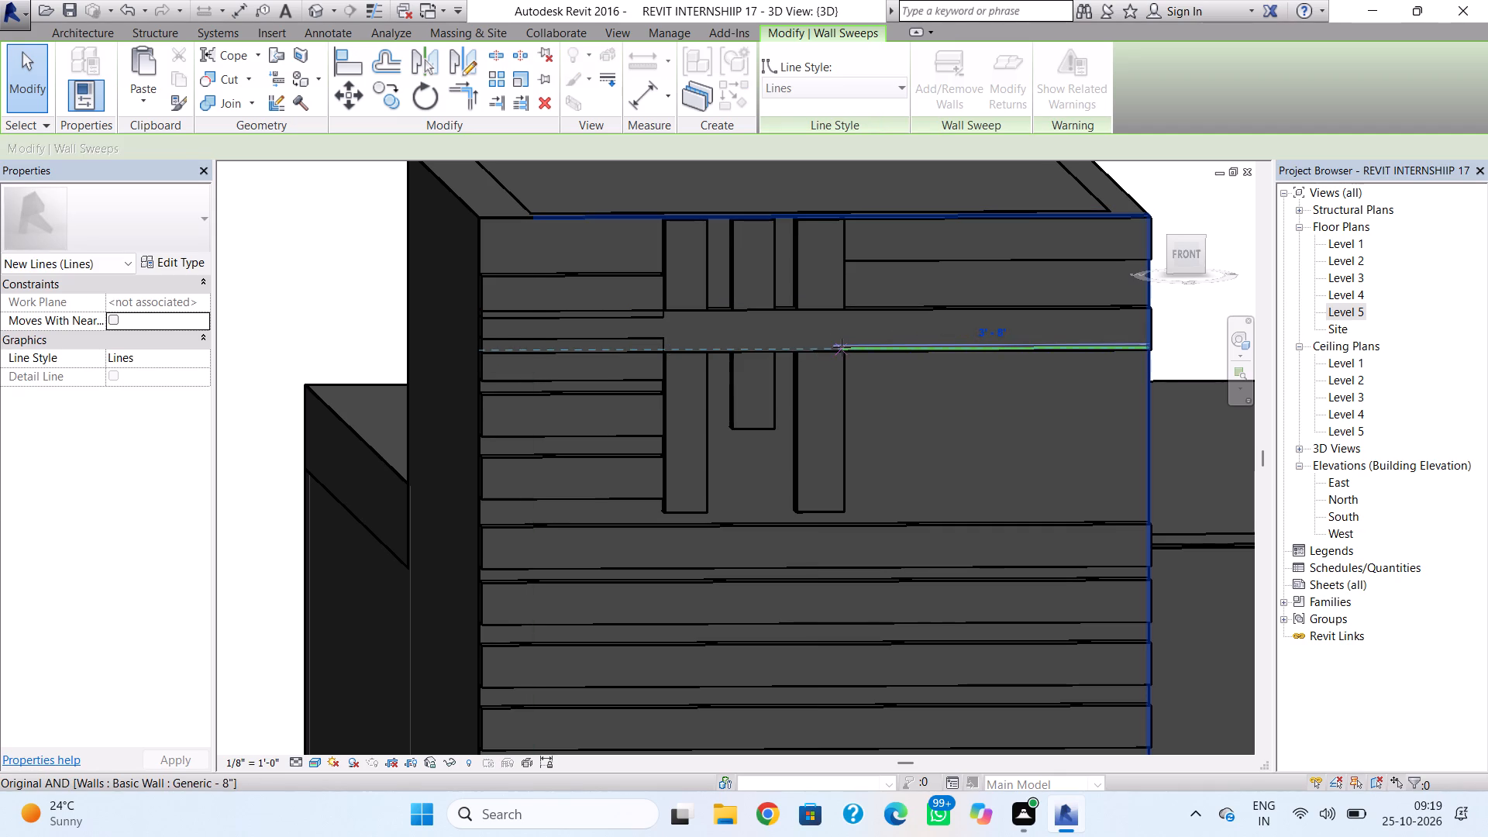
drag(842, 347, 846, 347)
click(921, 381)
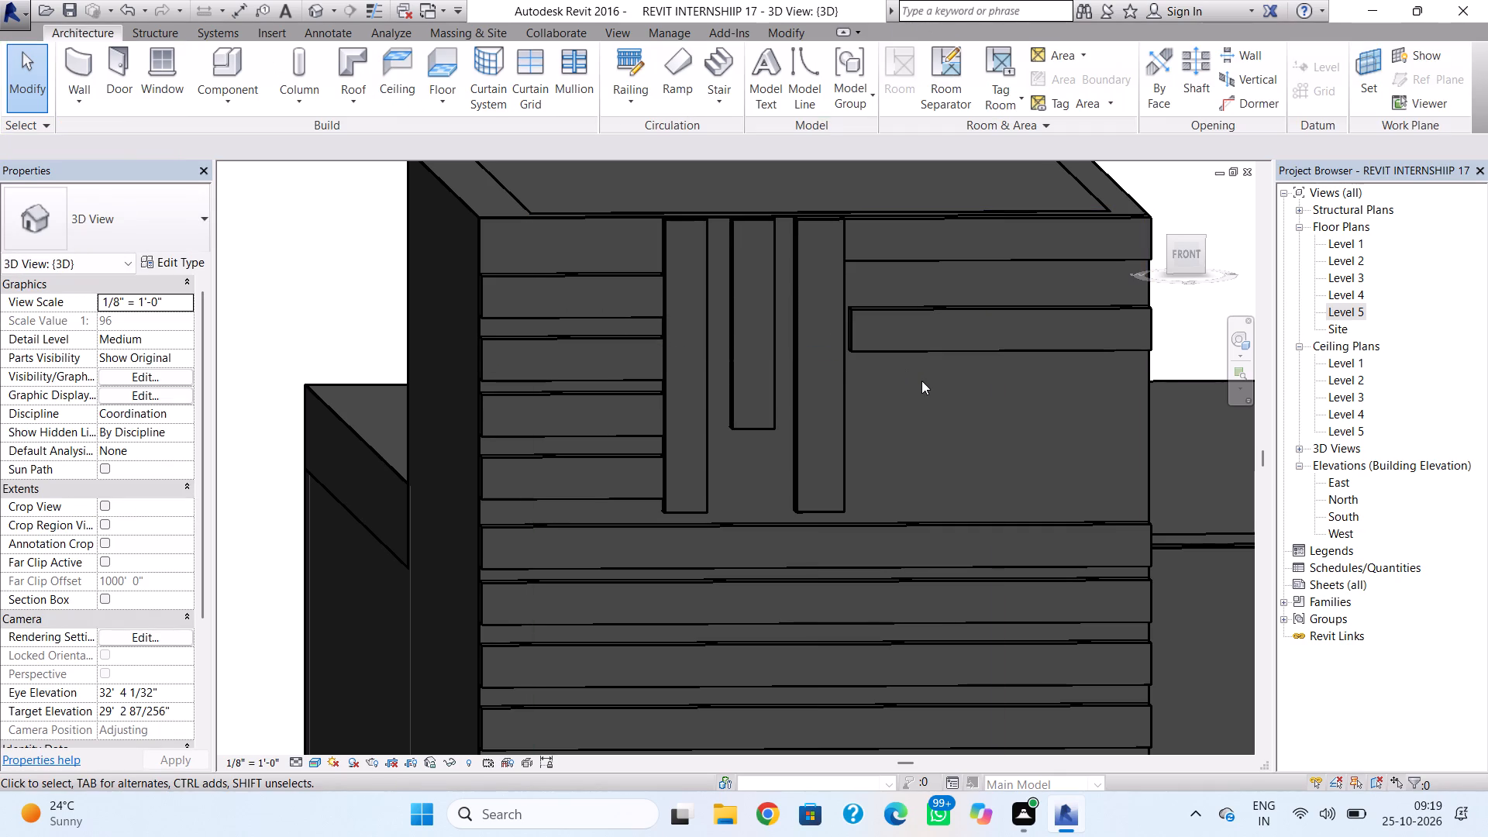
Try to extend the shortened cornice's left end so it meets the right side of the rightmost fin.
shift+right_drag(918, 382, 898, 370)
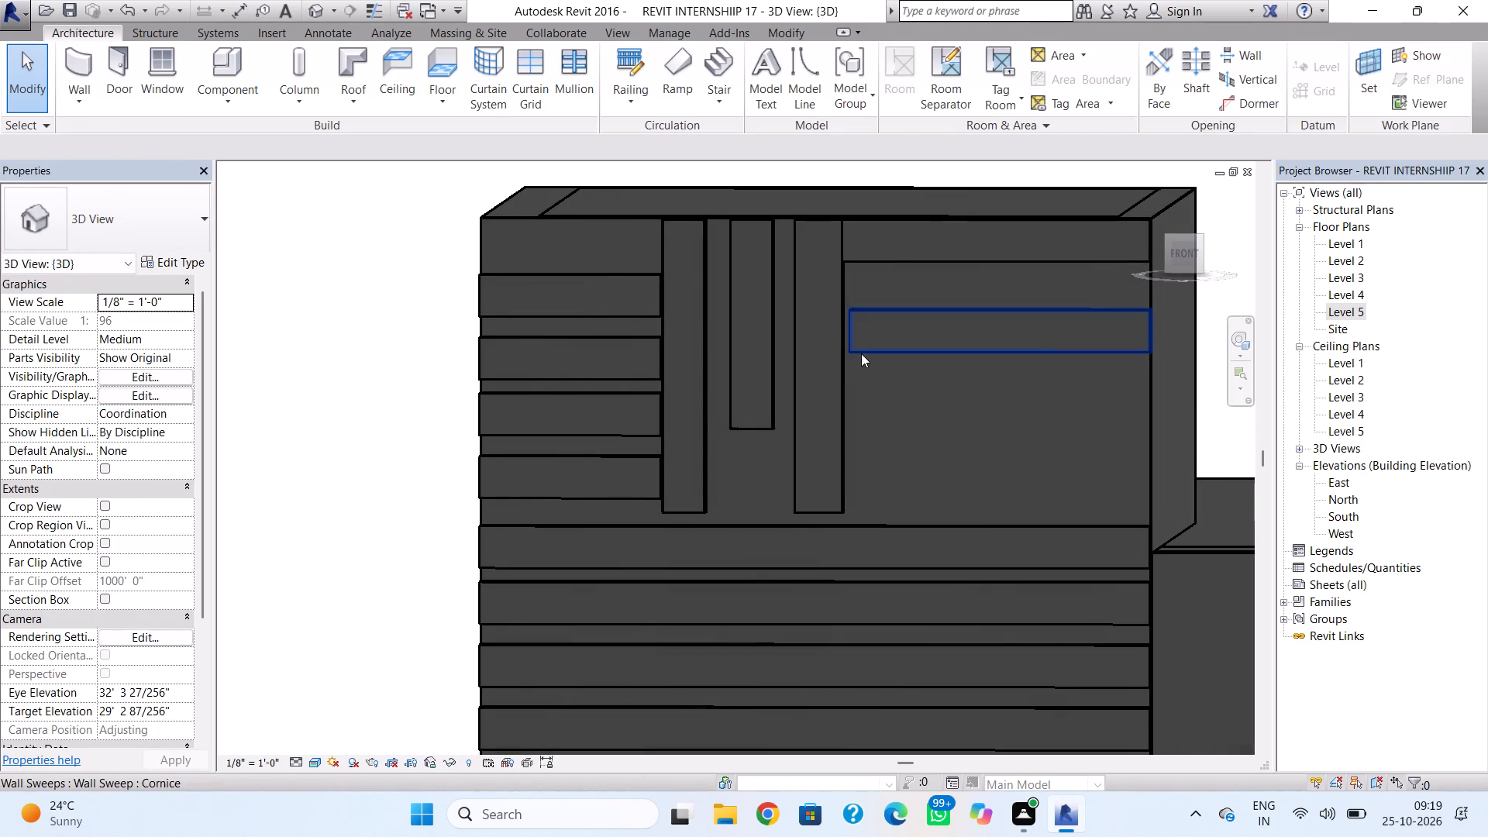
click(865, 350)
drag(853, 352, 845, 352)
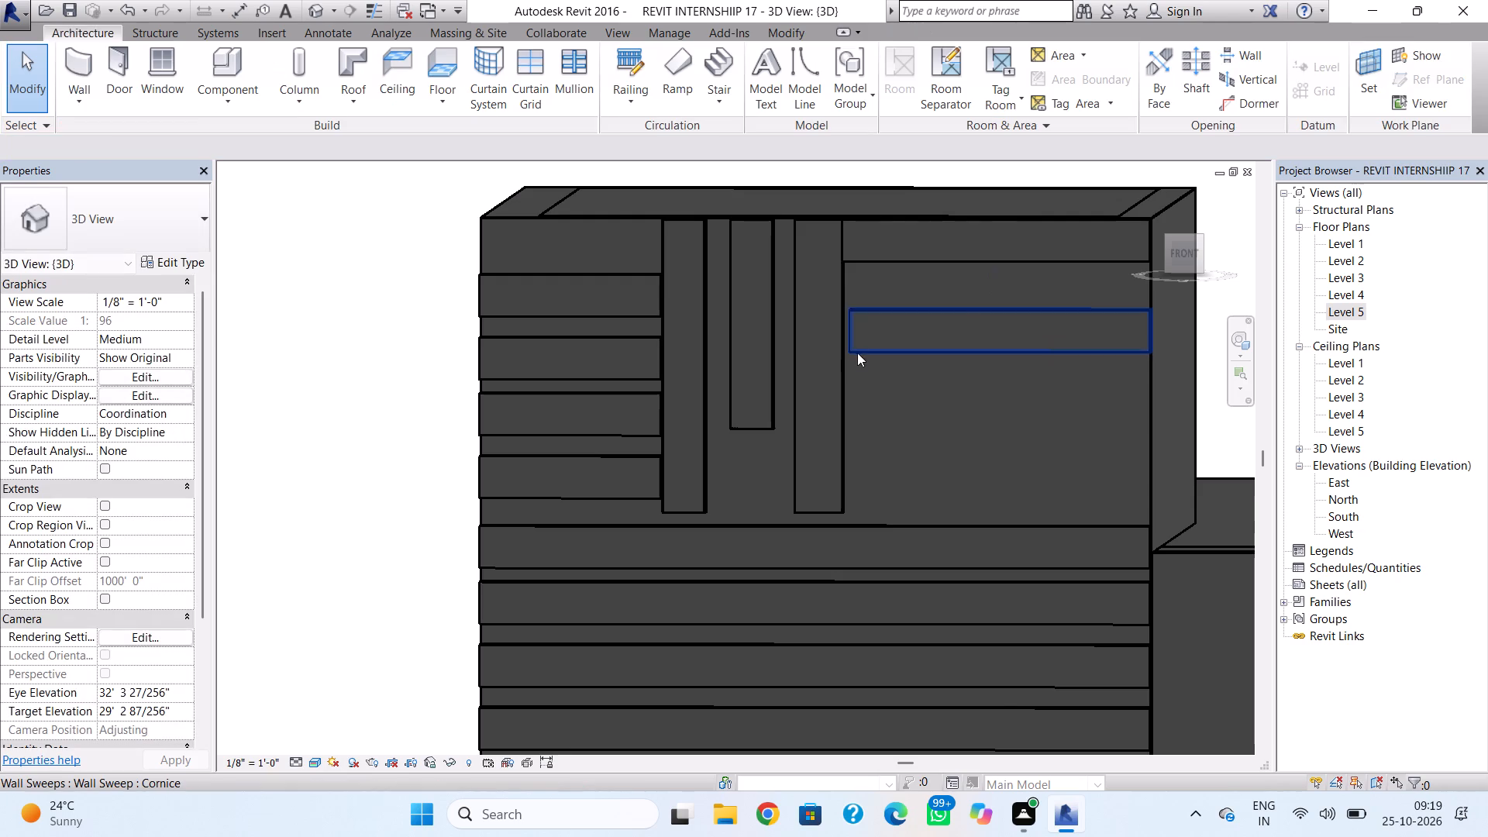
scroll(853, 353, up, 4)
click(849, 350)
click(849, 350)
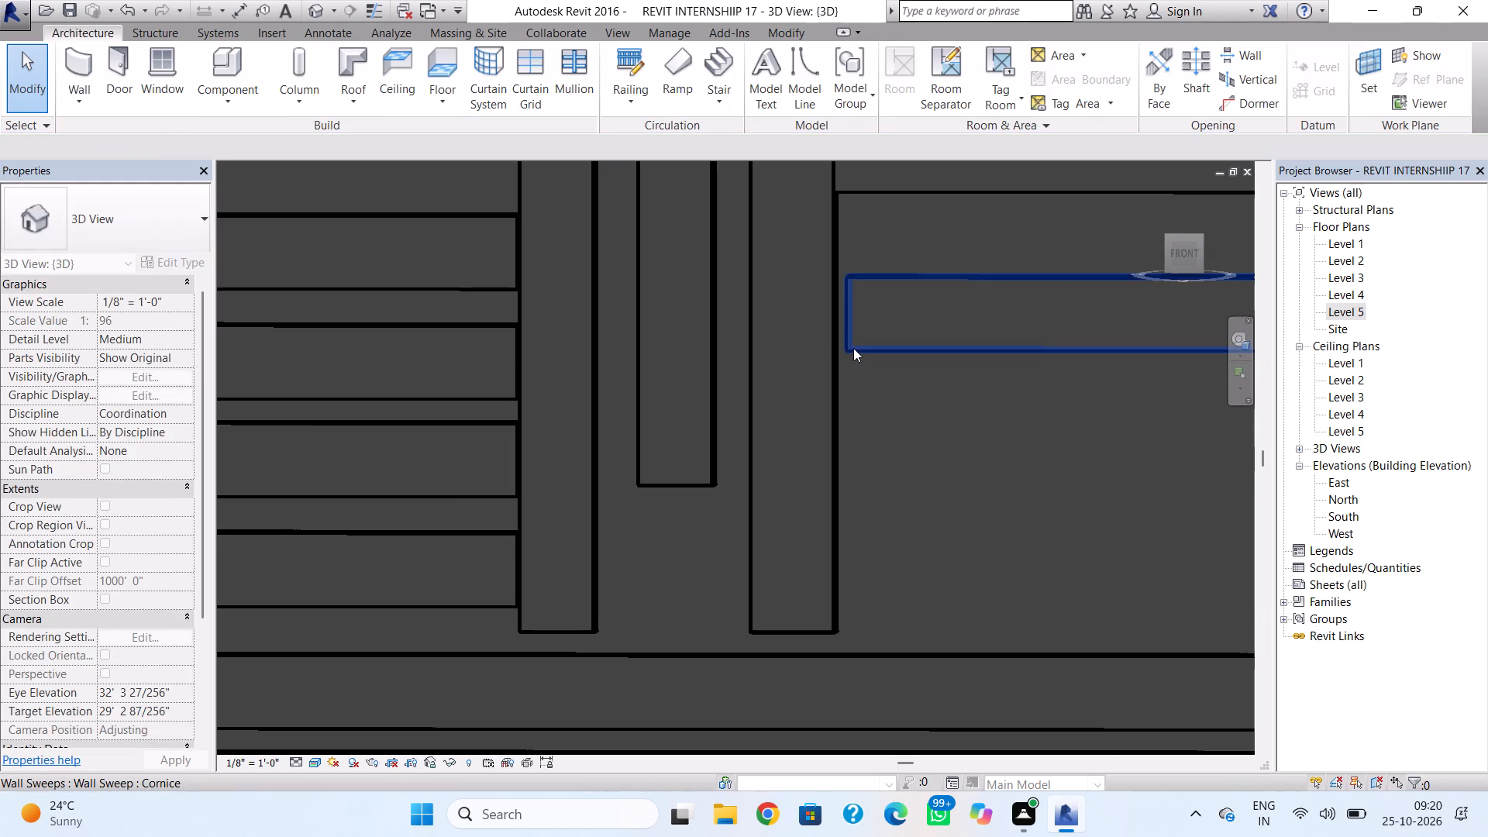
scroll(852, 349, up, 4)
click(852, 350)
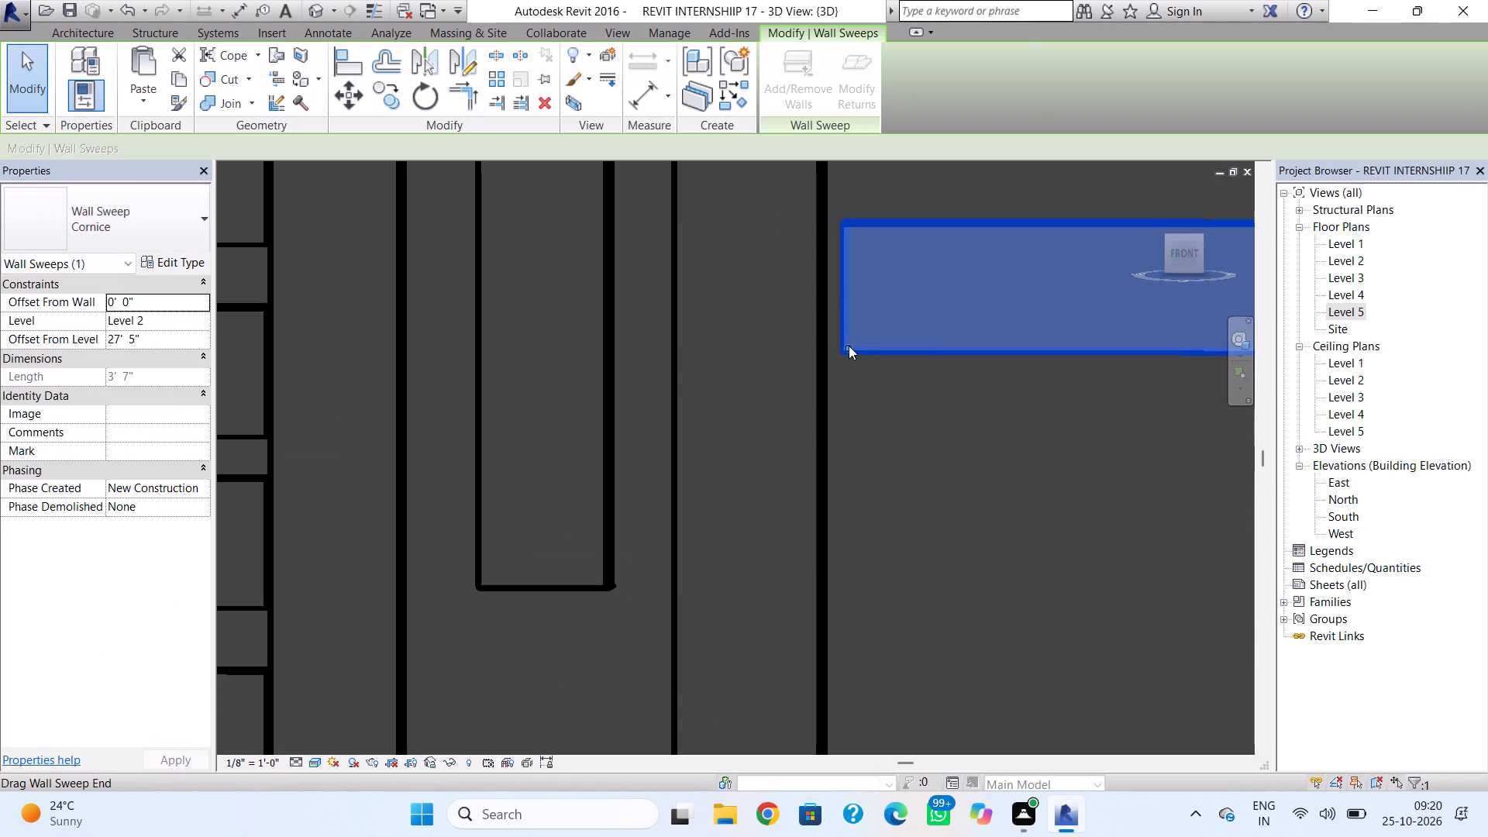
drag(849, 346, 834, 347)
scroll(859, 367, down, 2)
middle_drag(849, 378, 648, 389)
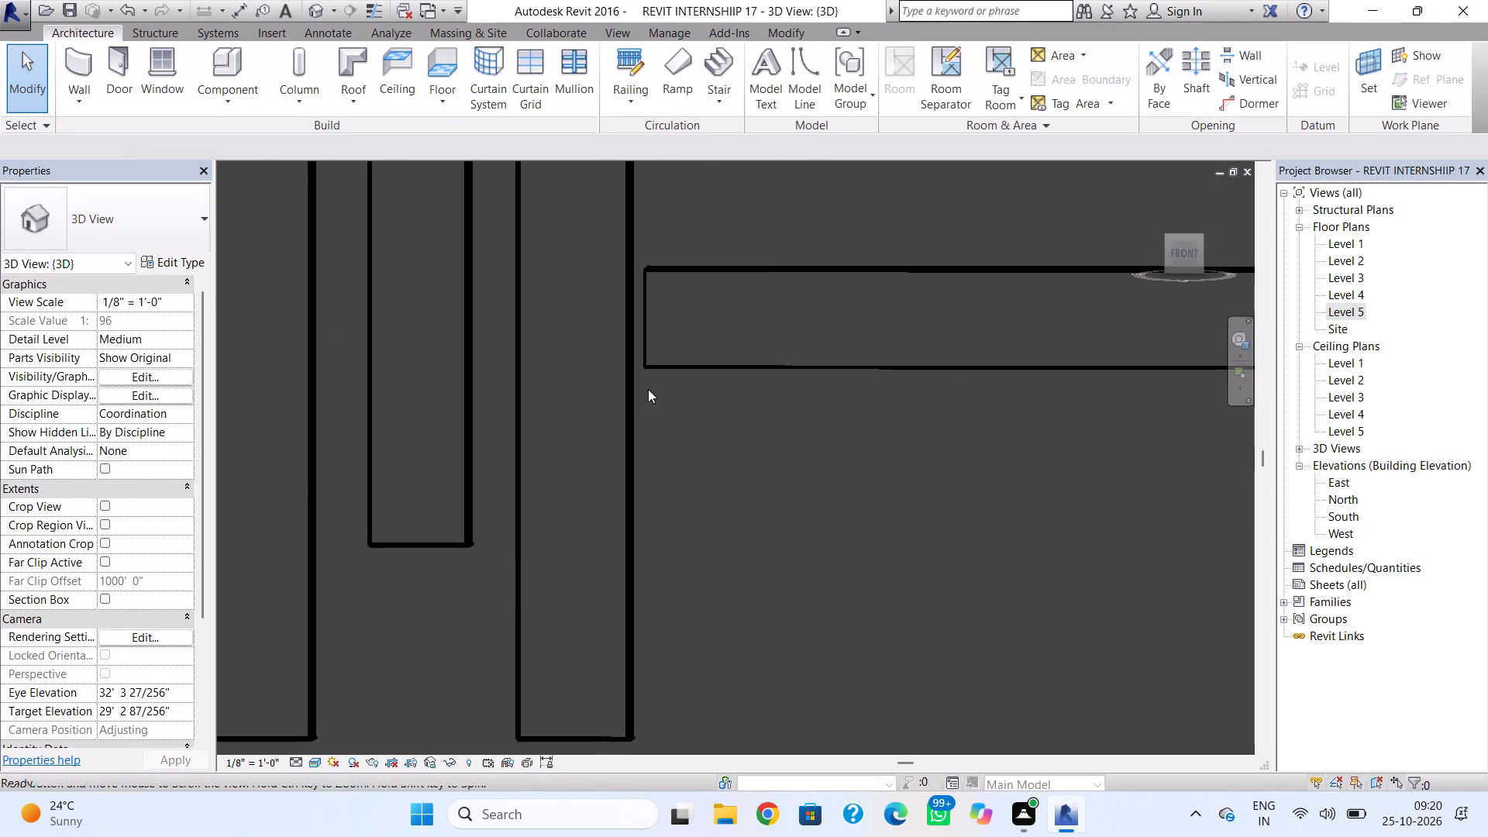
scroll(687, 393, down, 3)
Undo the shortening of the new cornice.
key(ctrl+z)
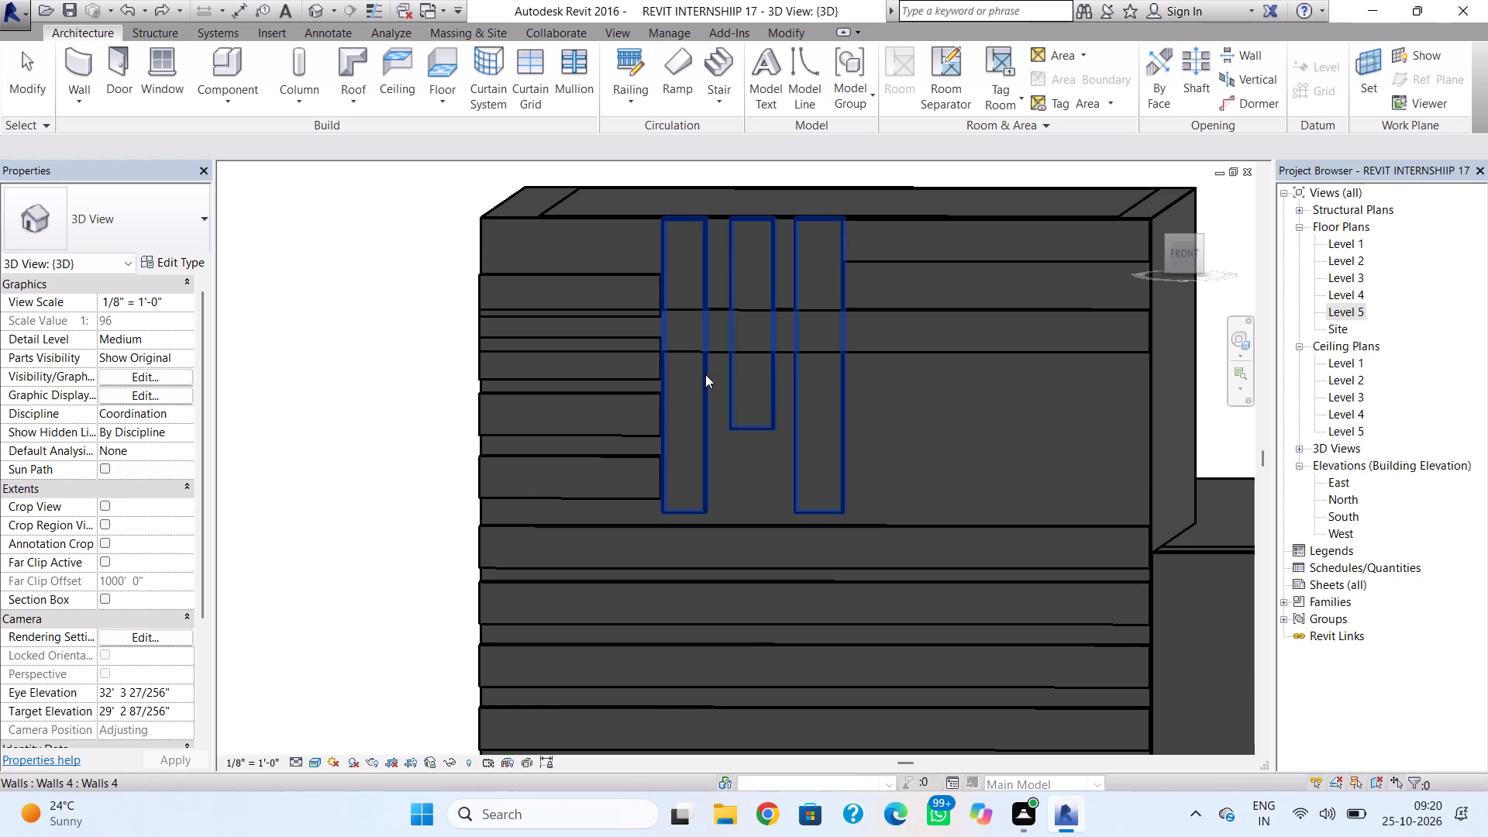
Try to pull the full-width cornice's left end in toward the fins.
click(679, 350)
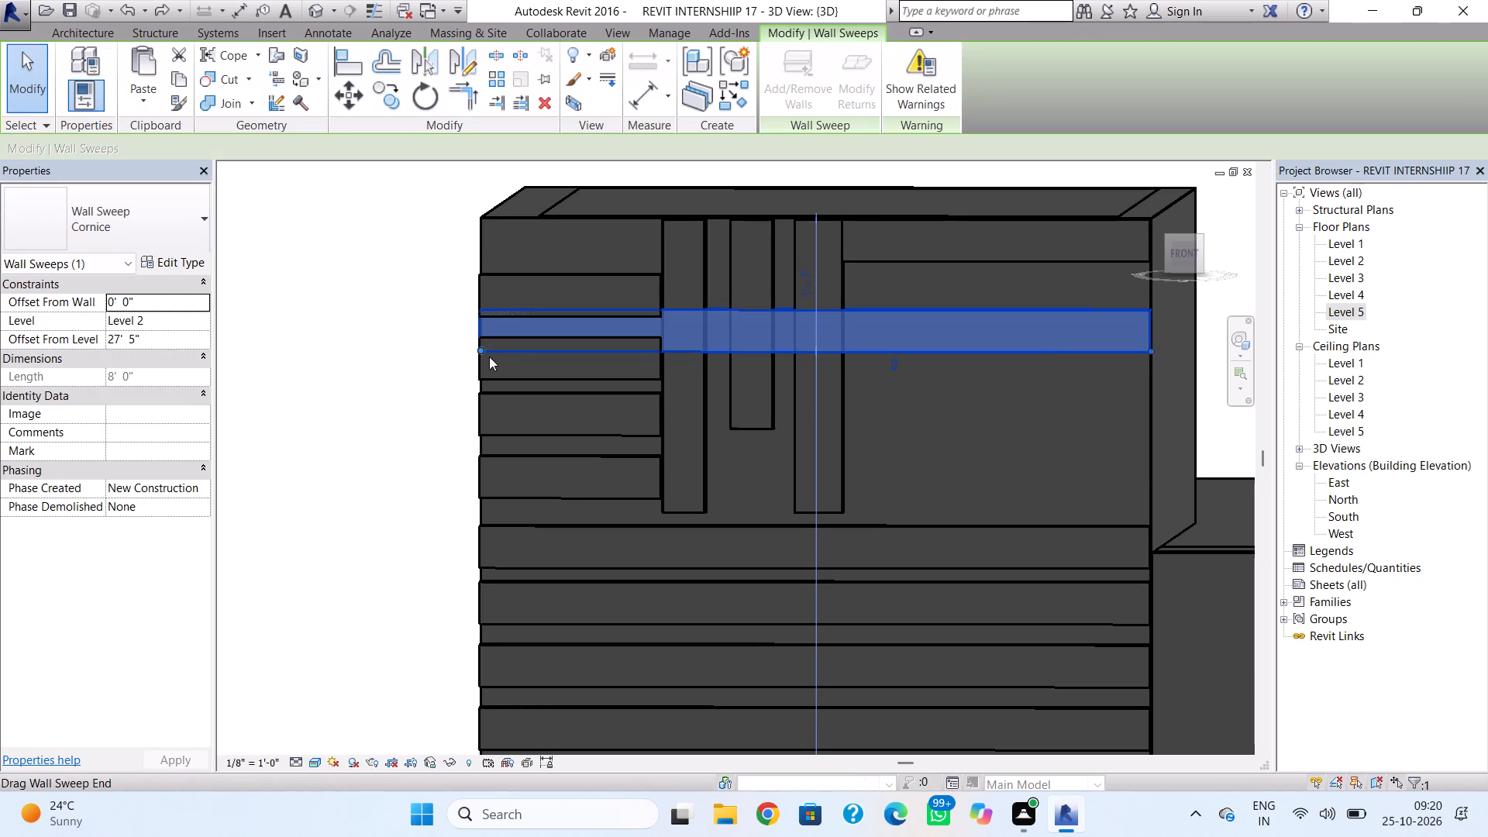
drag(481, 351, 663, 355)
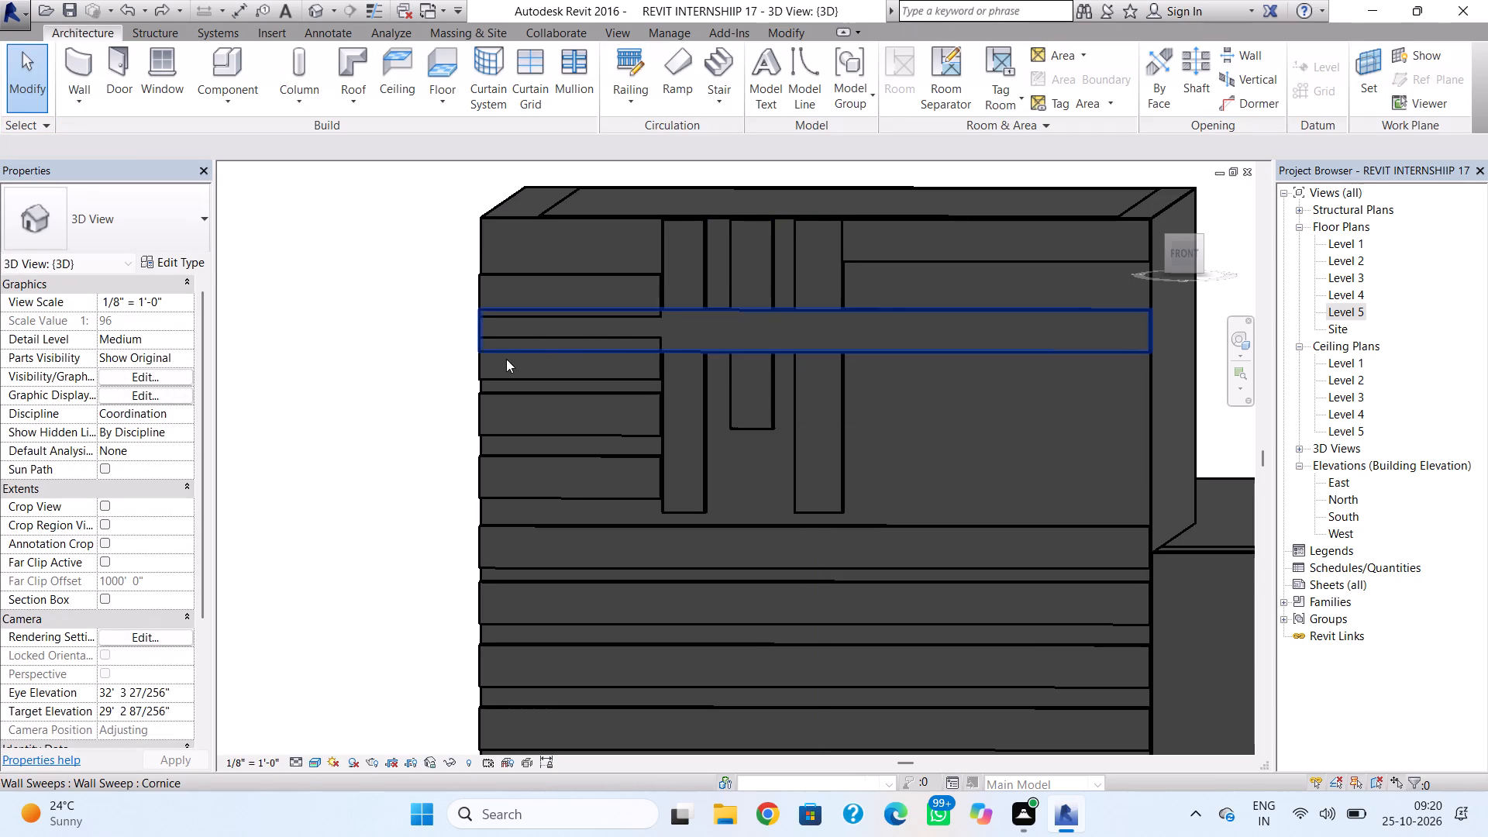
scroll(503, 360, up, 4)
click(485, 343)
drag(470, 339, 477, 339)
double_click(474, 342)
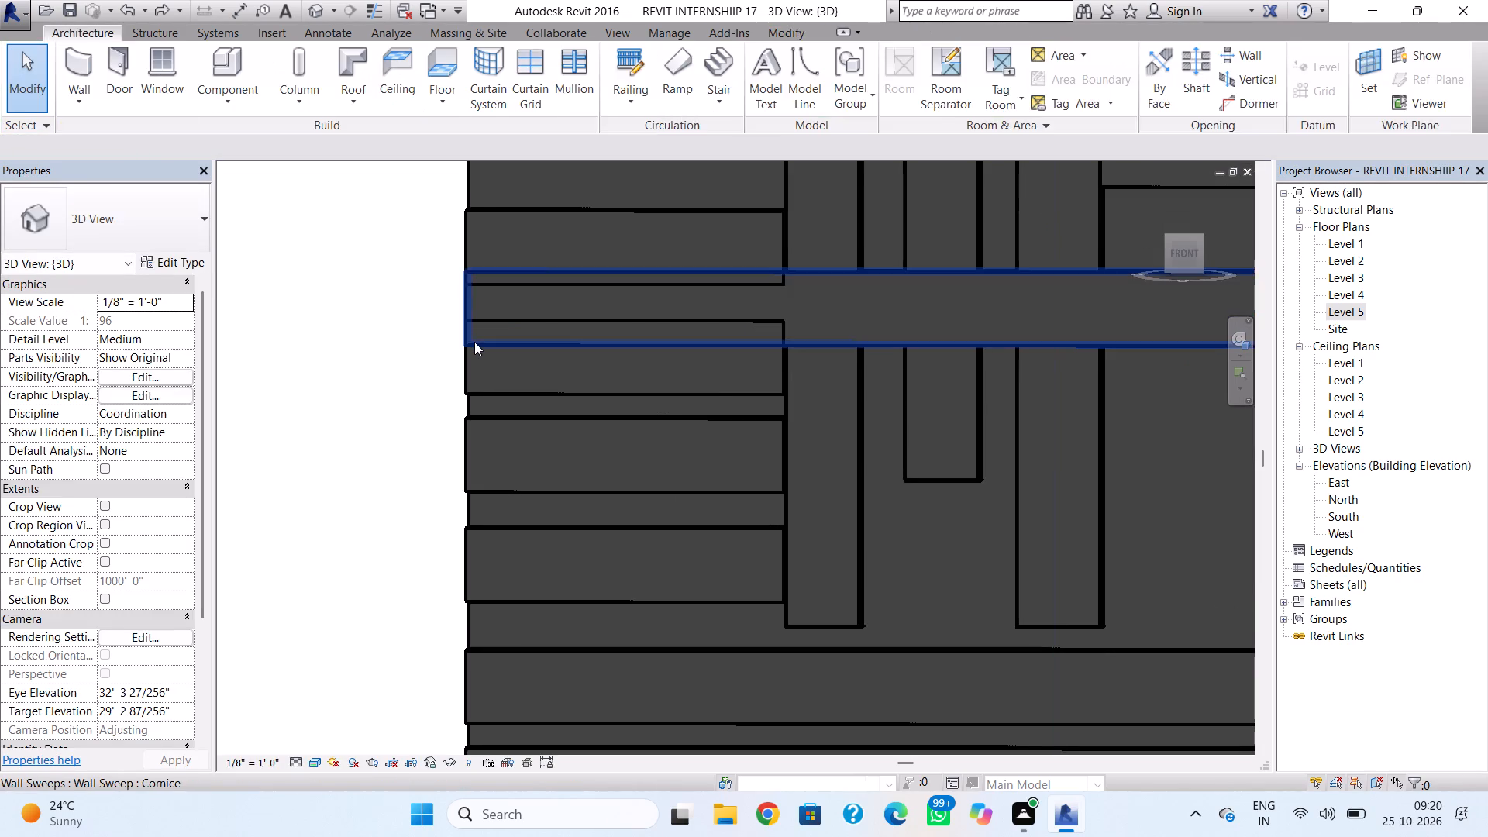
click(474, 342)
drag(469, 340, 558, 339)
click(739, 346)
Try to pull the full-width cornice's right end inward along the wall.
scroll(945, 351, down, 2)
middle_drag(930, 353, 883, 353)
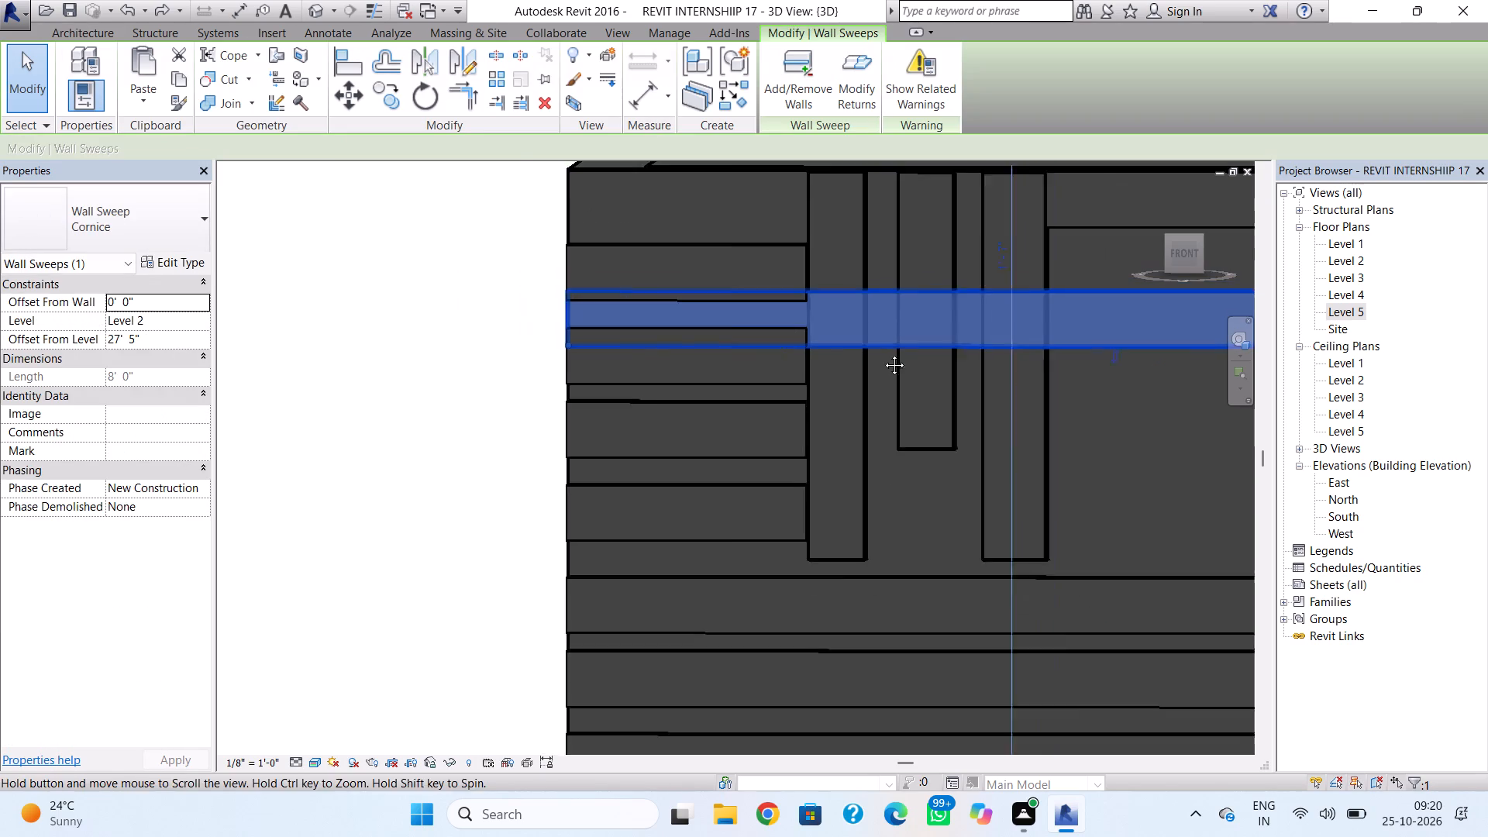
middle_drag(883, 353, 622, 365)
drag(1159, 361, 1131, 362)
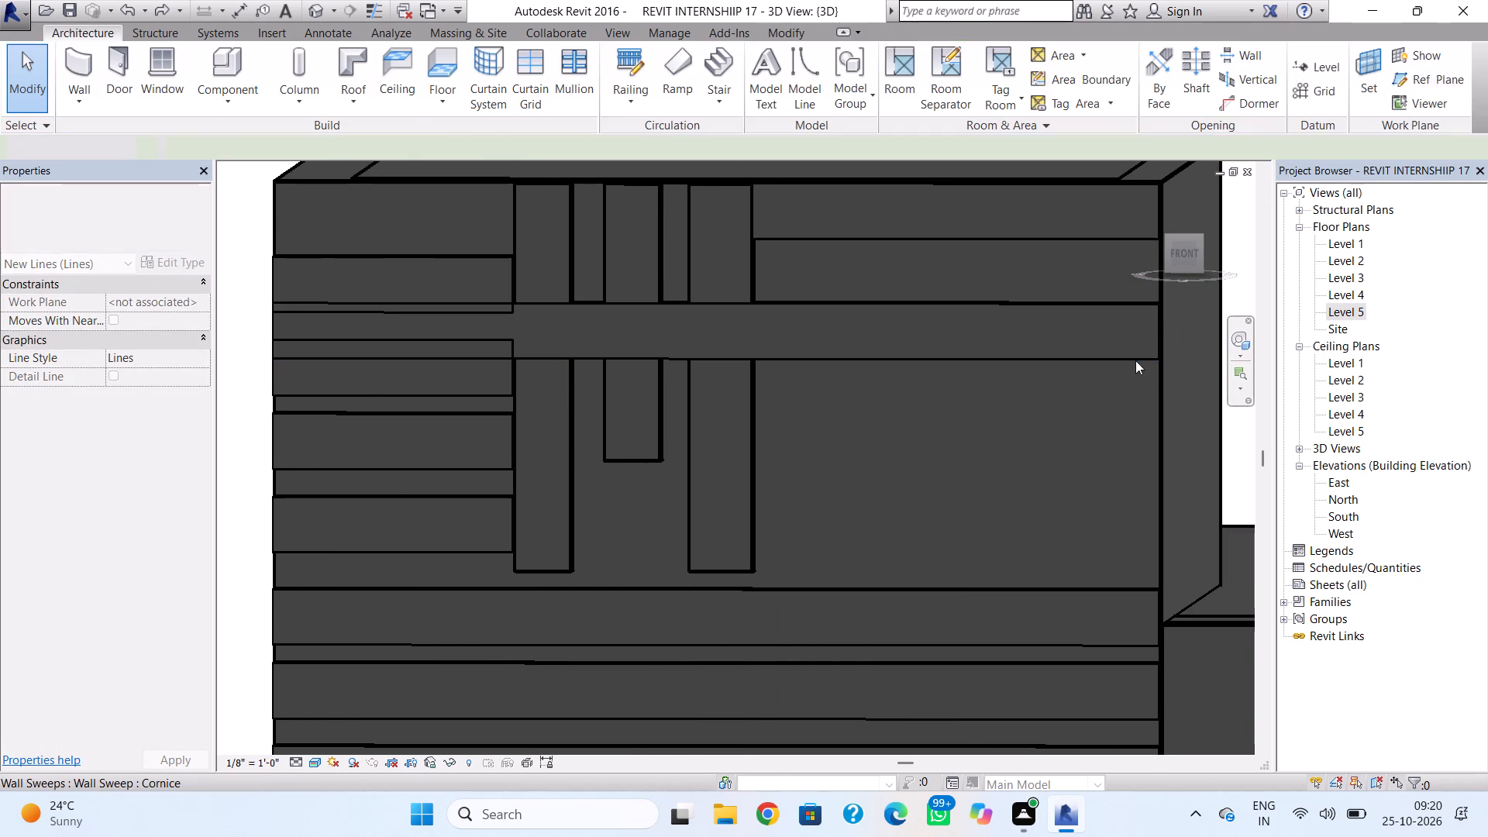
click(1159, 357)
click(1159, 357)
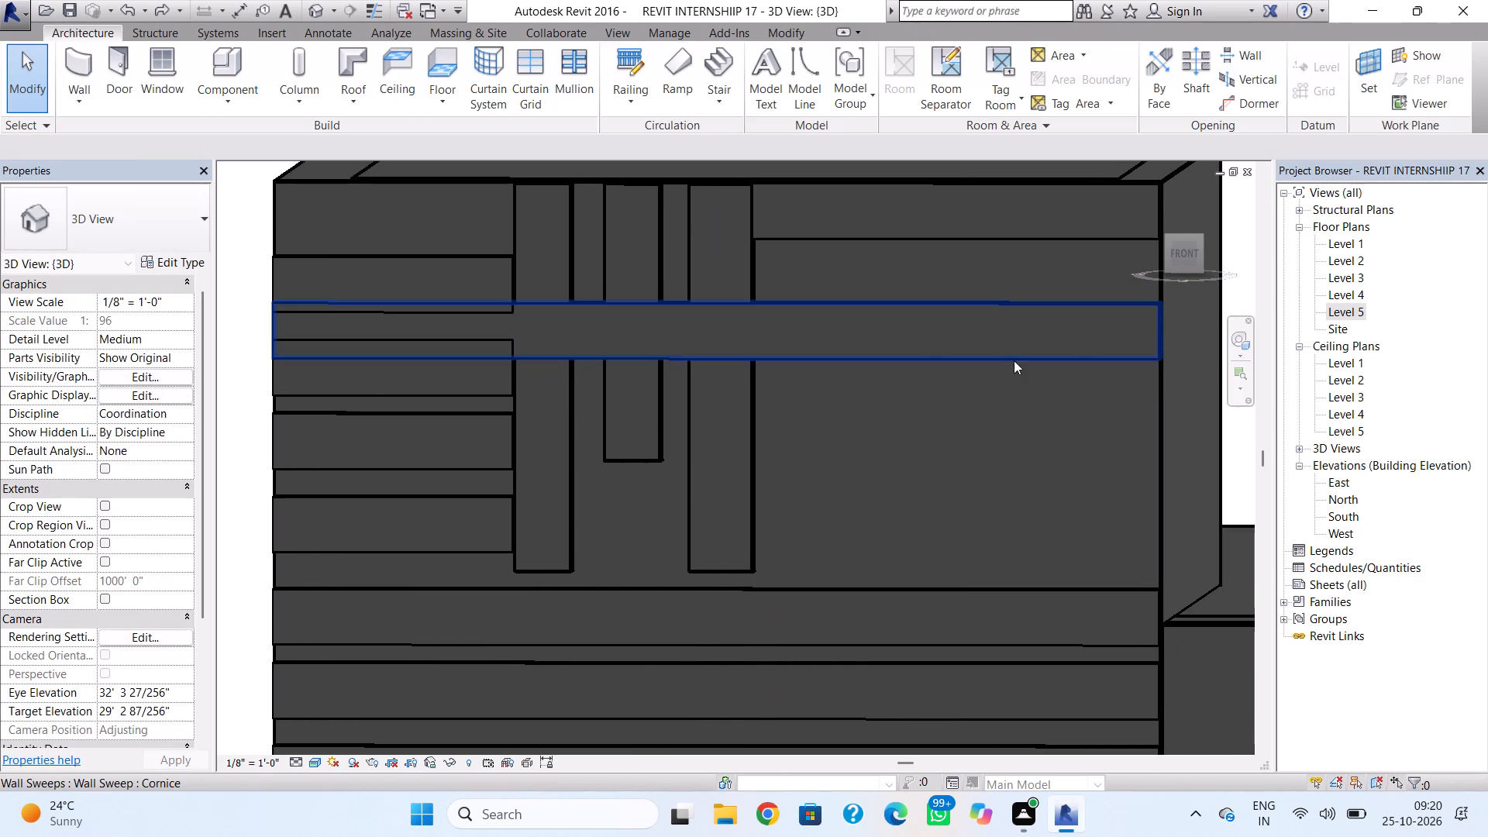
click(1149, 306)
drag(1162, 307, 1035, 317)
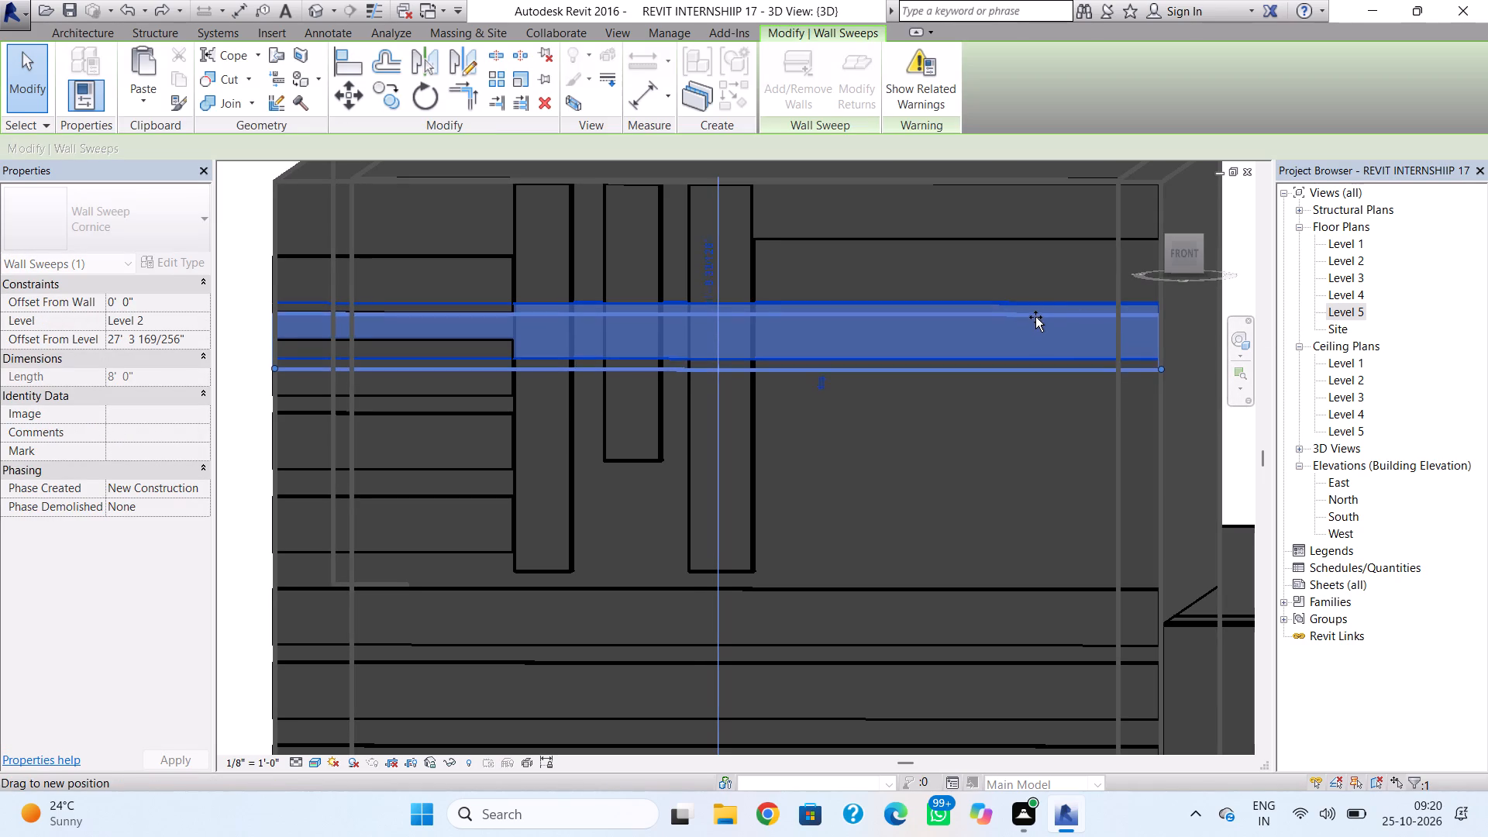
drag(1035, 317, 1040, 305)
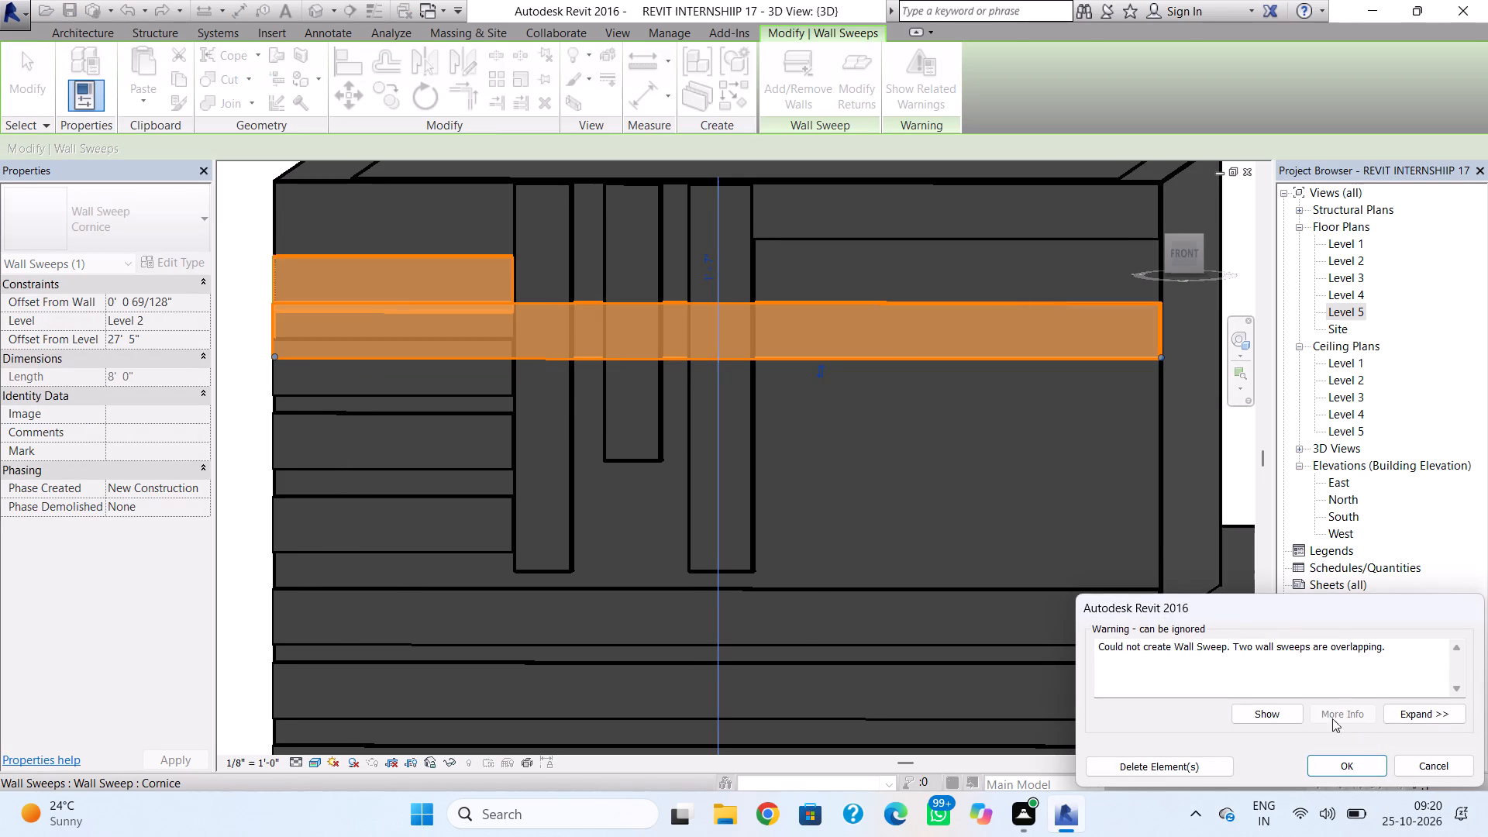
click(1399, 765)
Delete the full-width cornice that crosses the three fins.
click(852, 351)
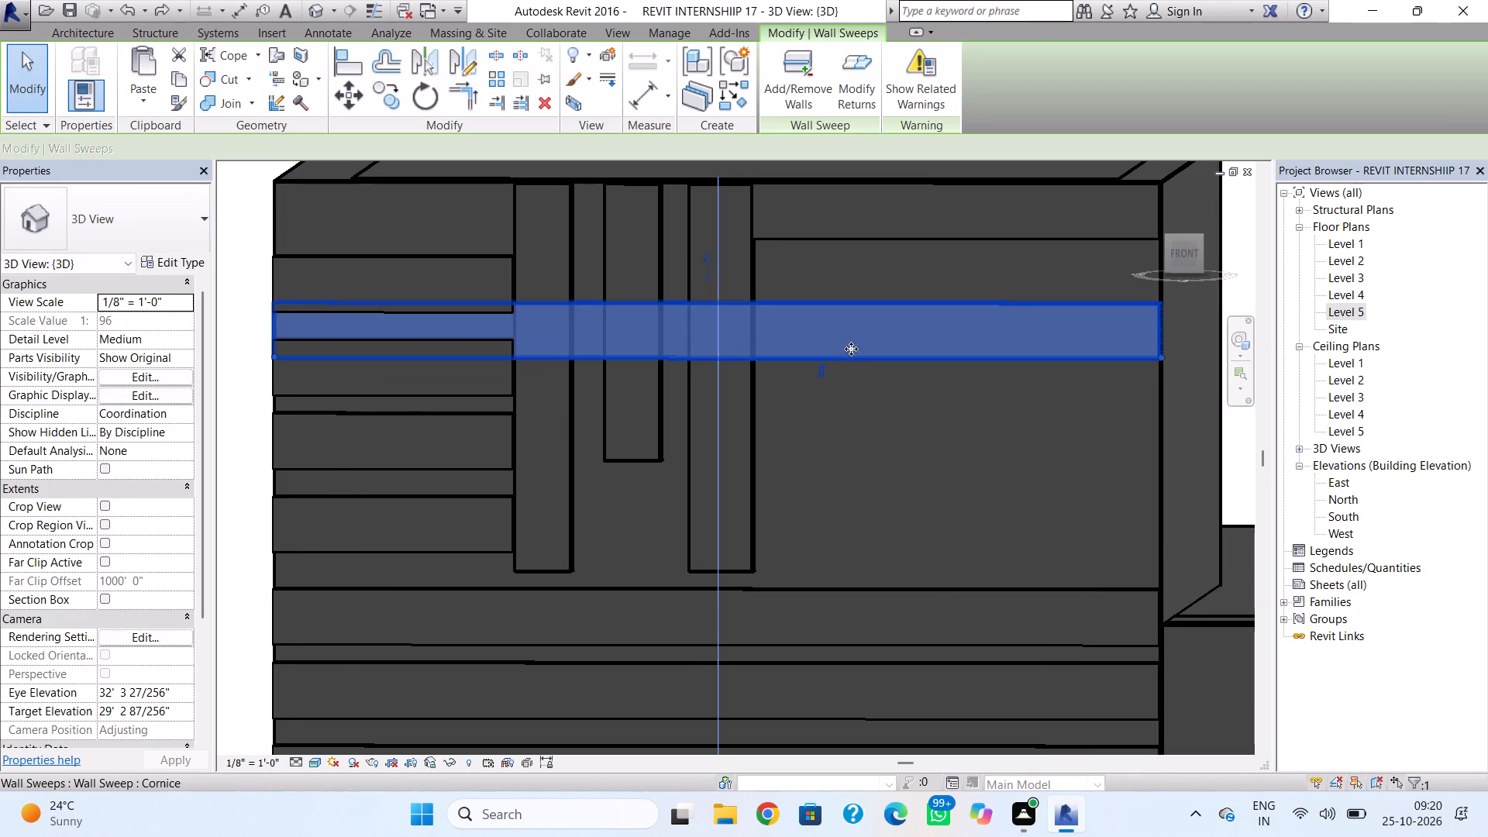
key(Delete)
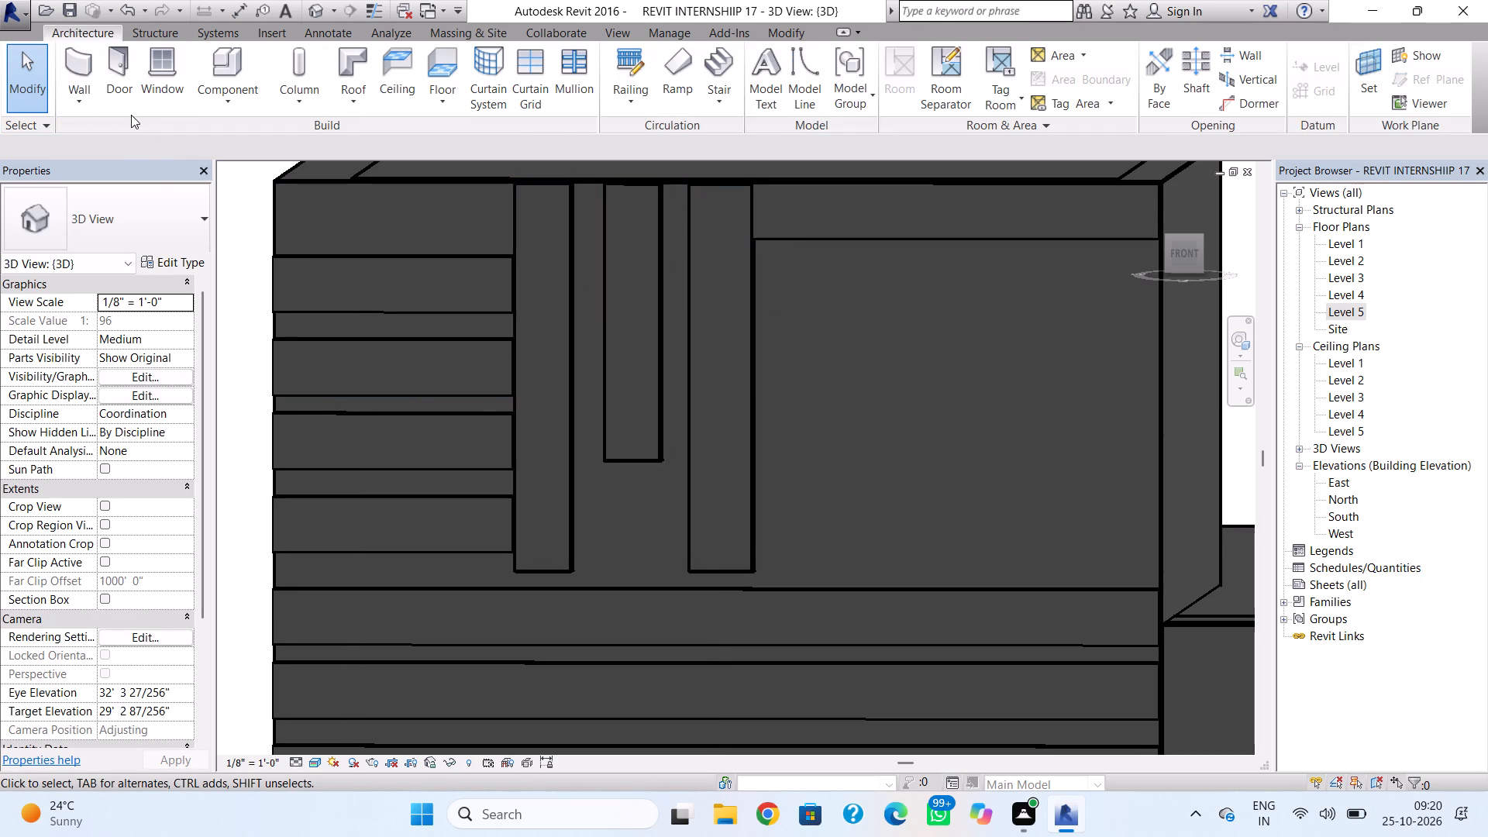
Open the in-place model of the three vertical fins for editing.
click(84, 102)
click(515, 226)
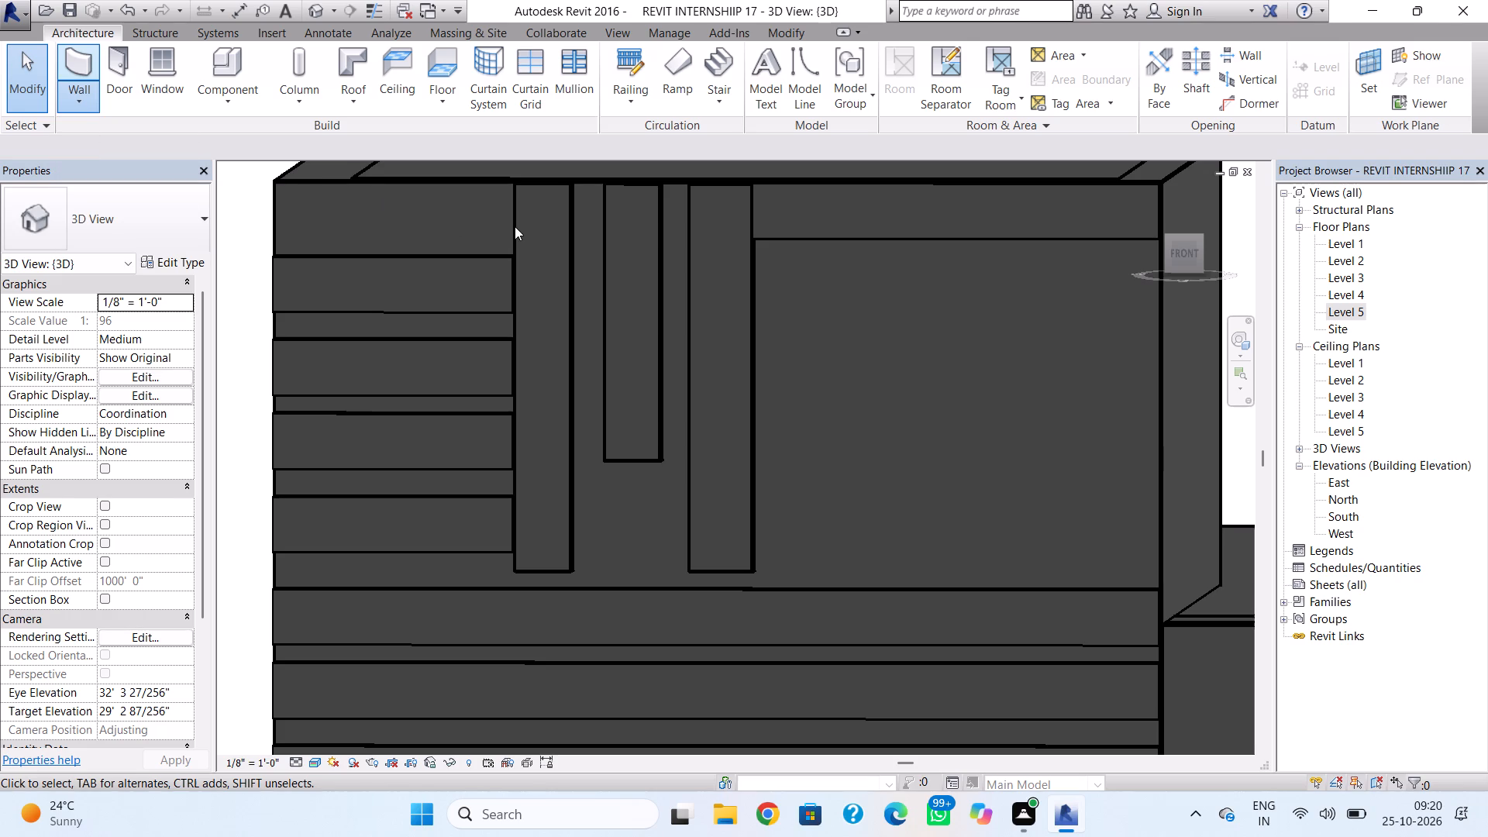
click(840, 344)
click(733, 351)
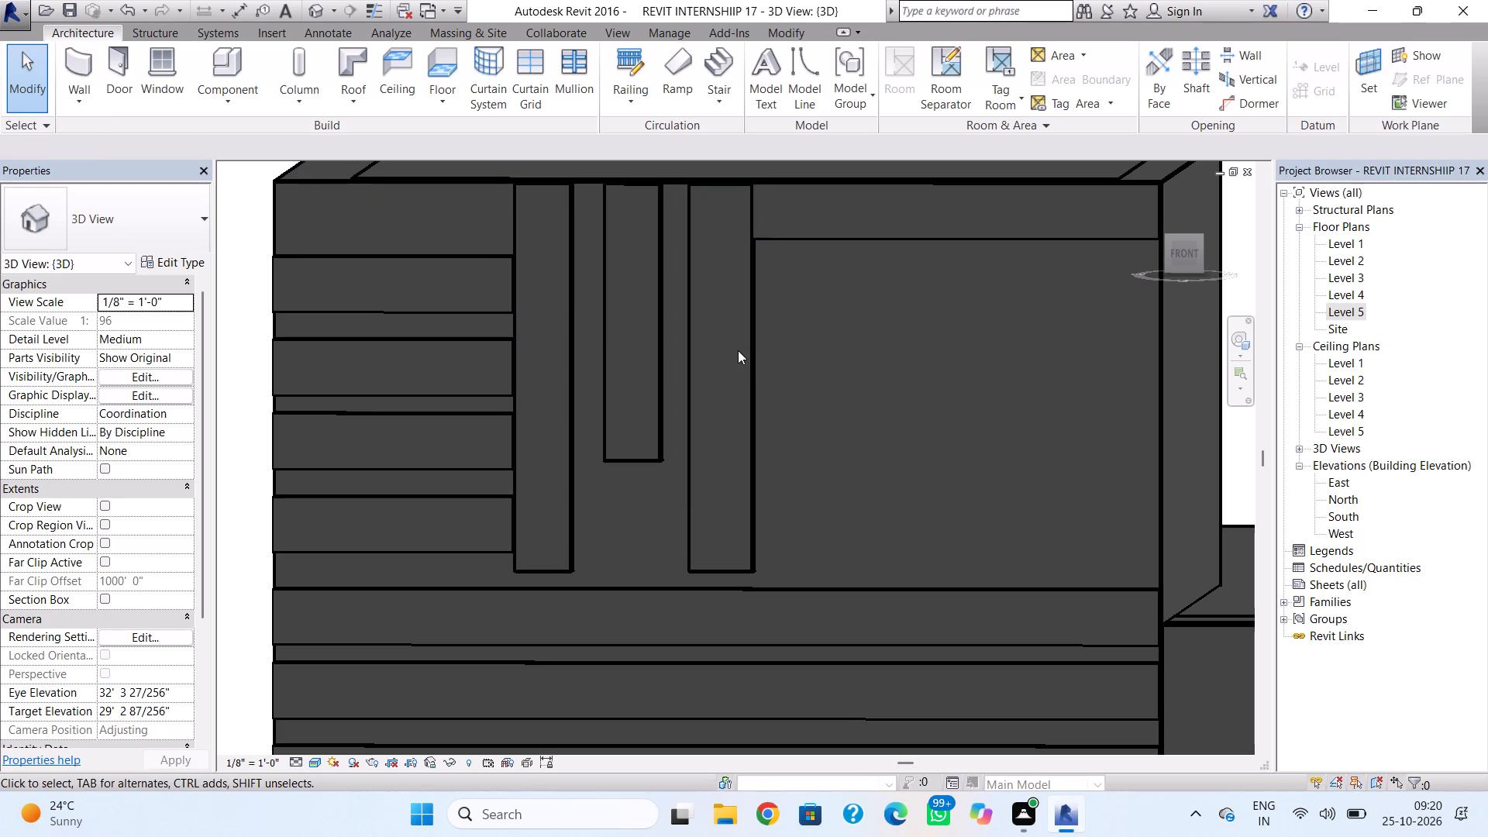
double_click(739, 350)
click(625, 379)
double_click(602, 415)
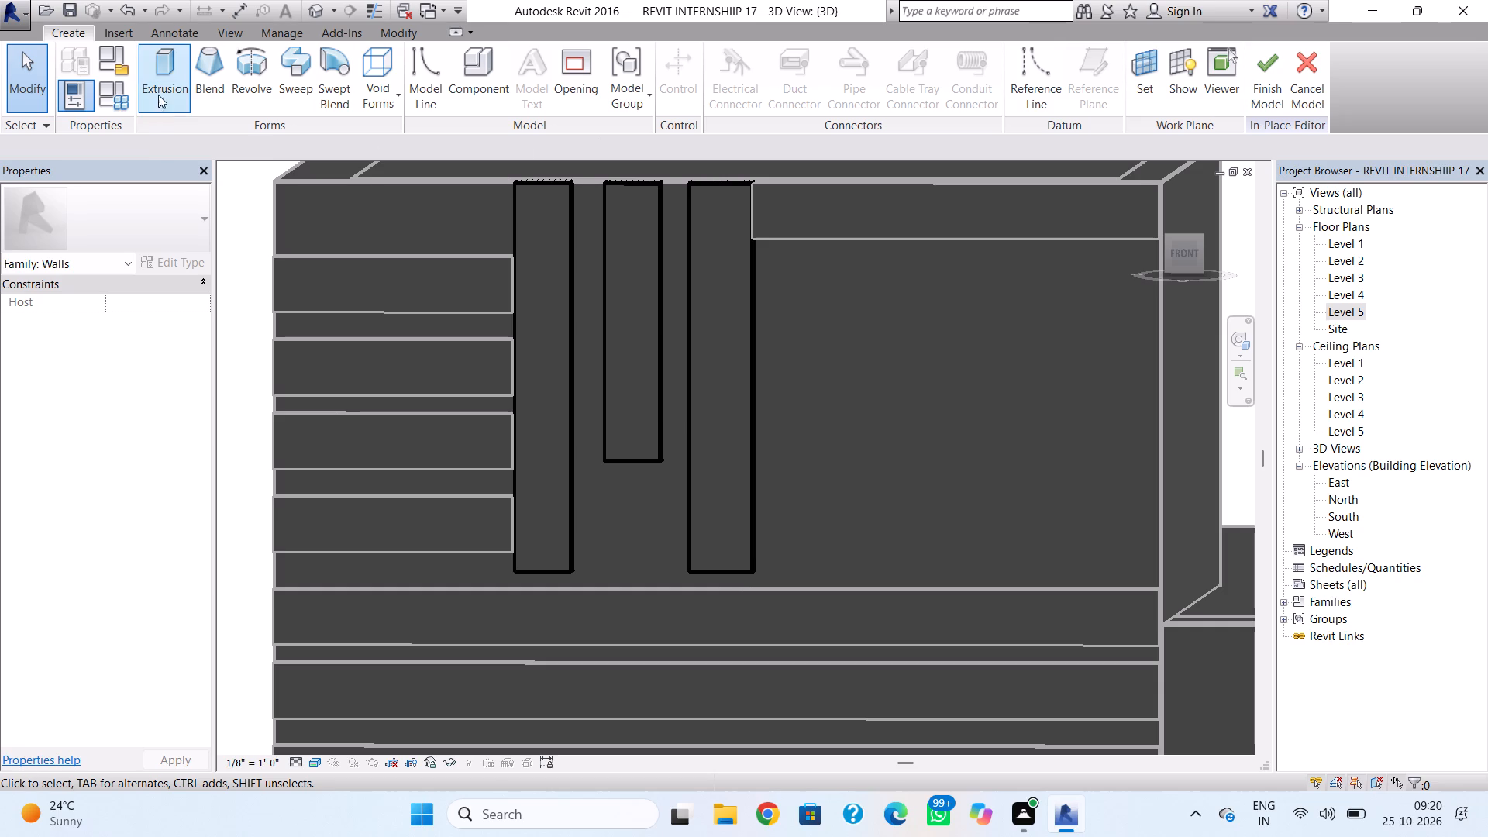
Start an extrusion and sketch a rectangular band about 3' 8" long under the top cornice, between the third fin and the wall's end; nudge its lower edge up.
click(184, 63)
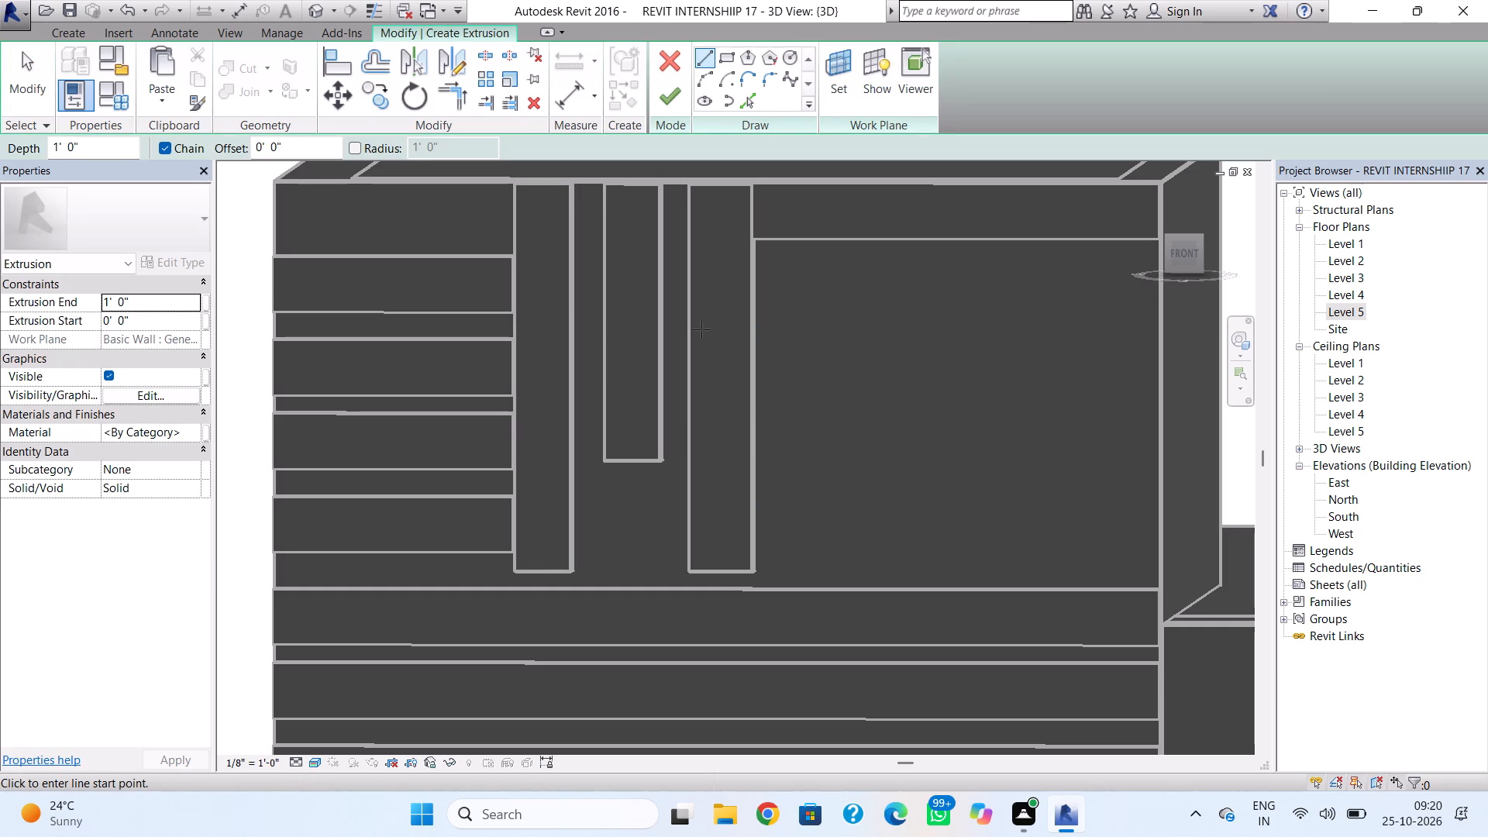
shift+right_drag(718, 329, 754, 312)
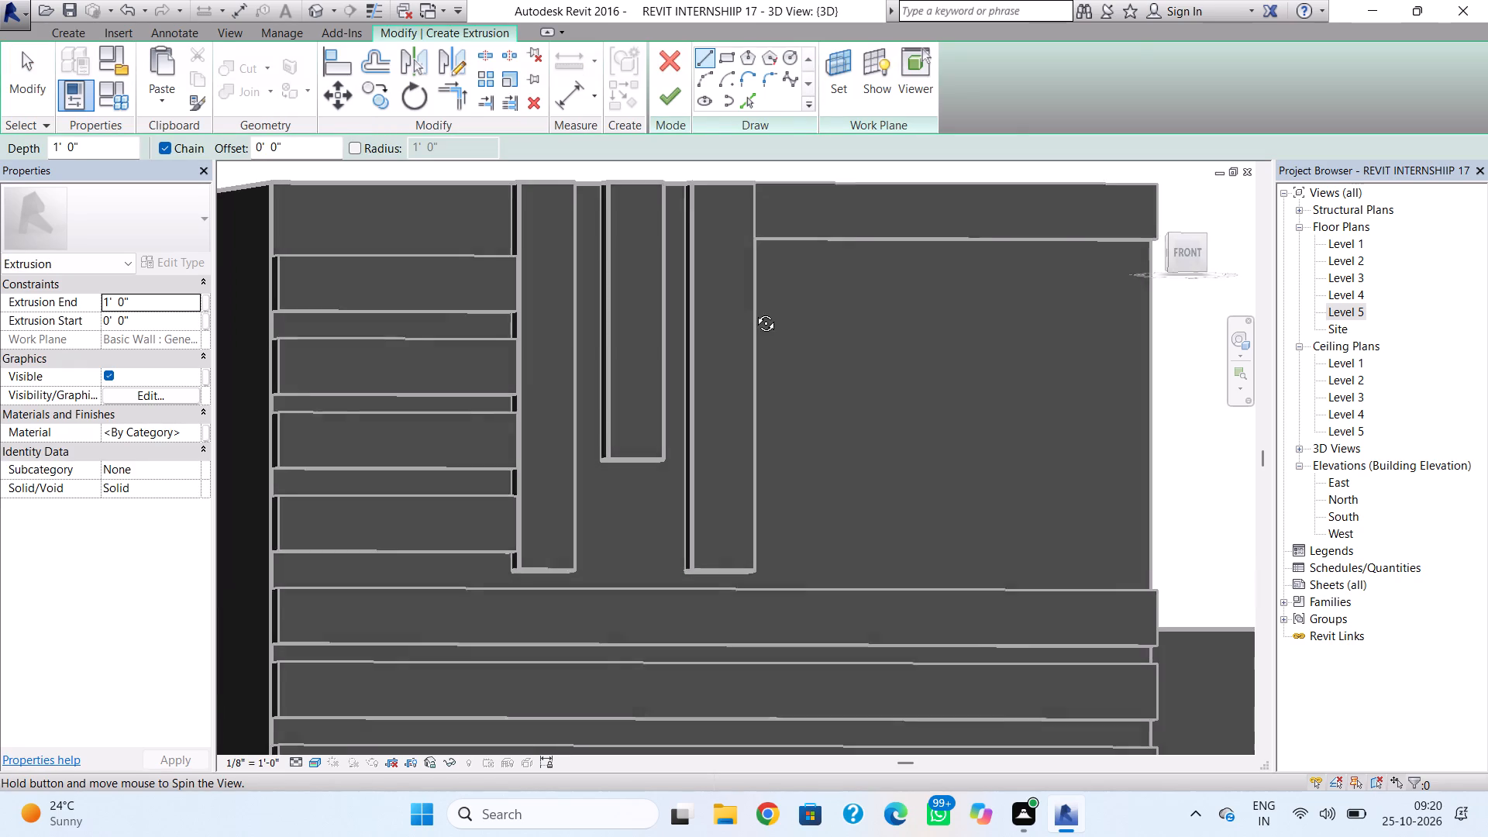
shift+right_drag(754, 312, 727, 332)
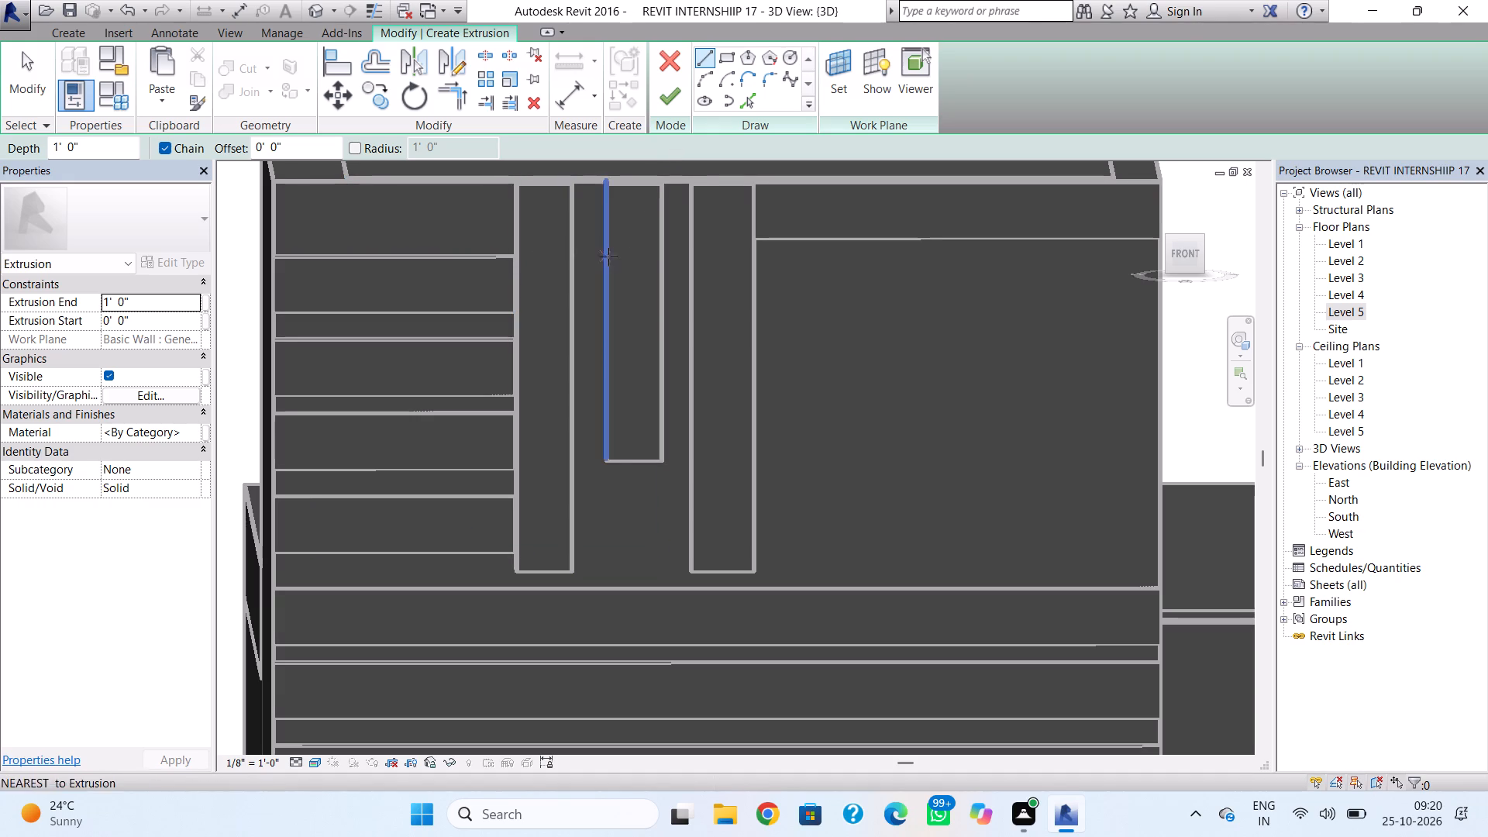
click(754, 252)
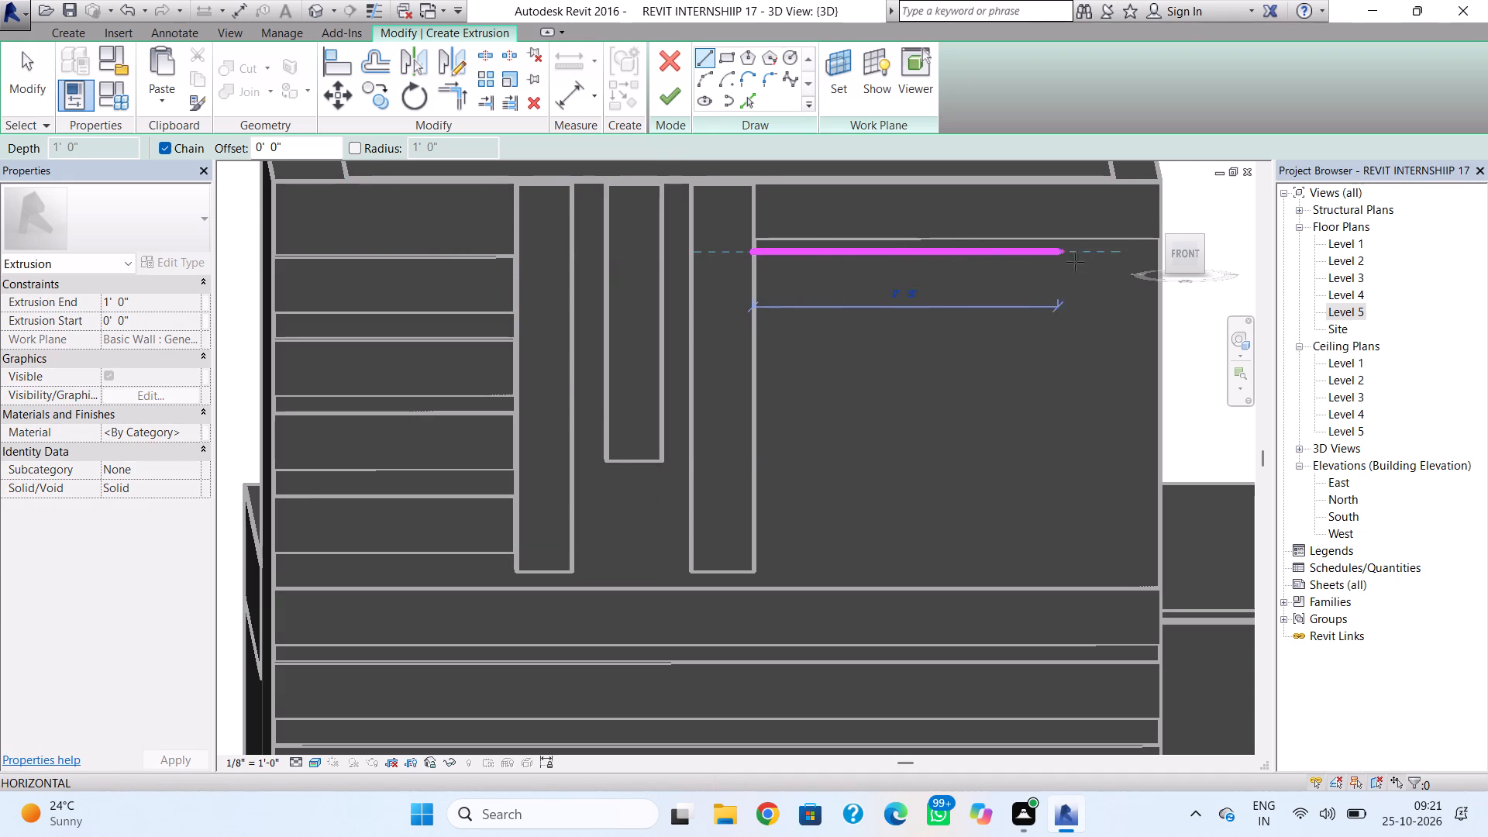
click(1165, 256)
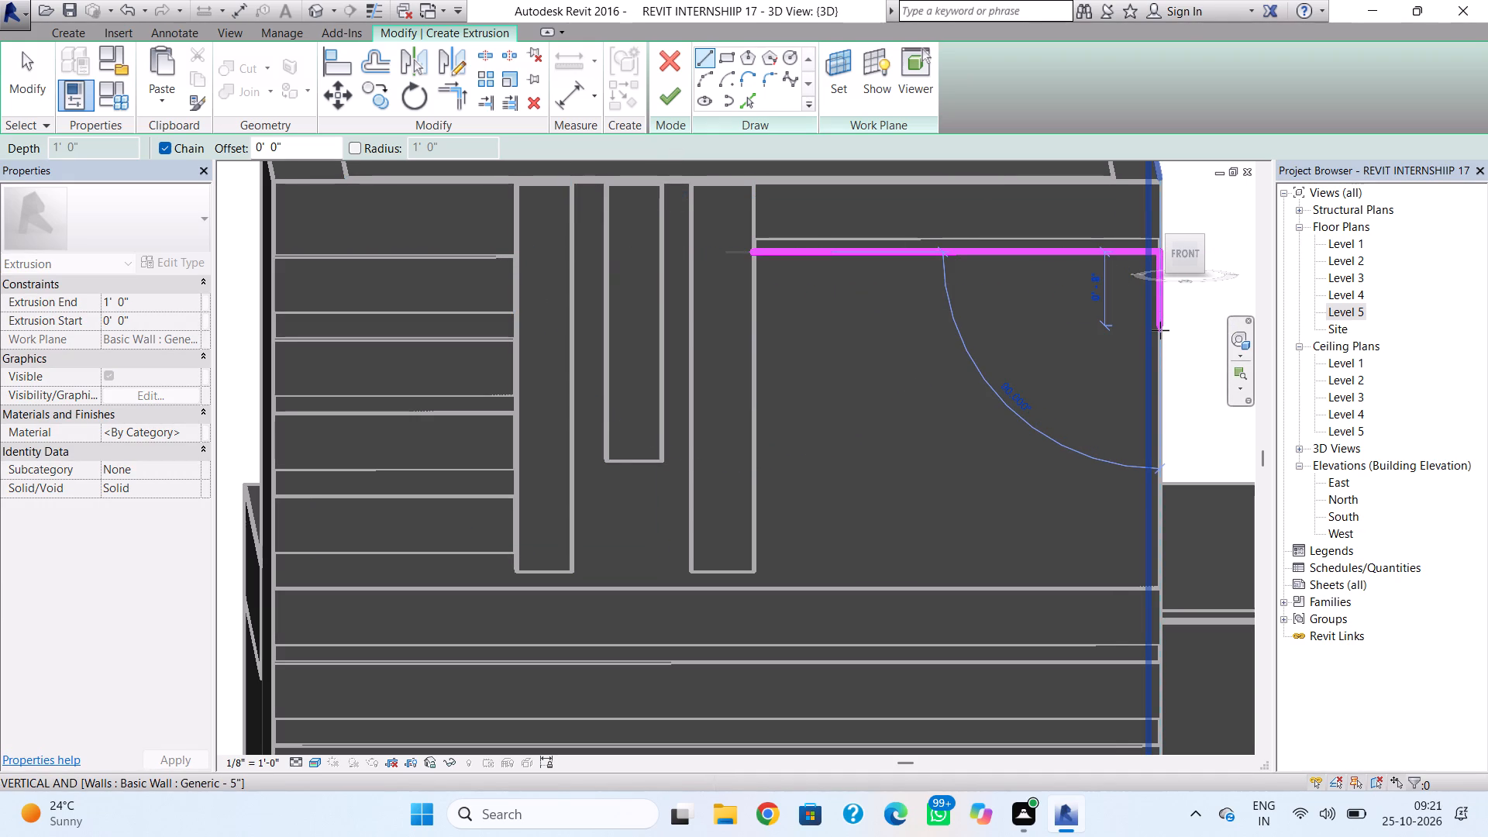
click(1155, 312)
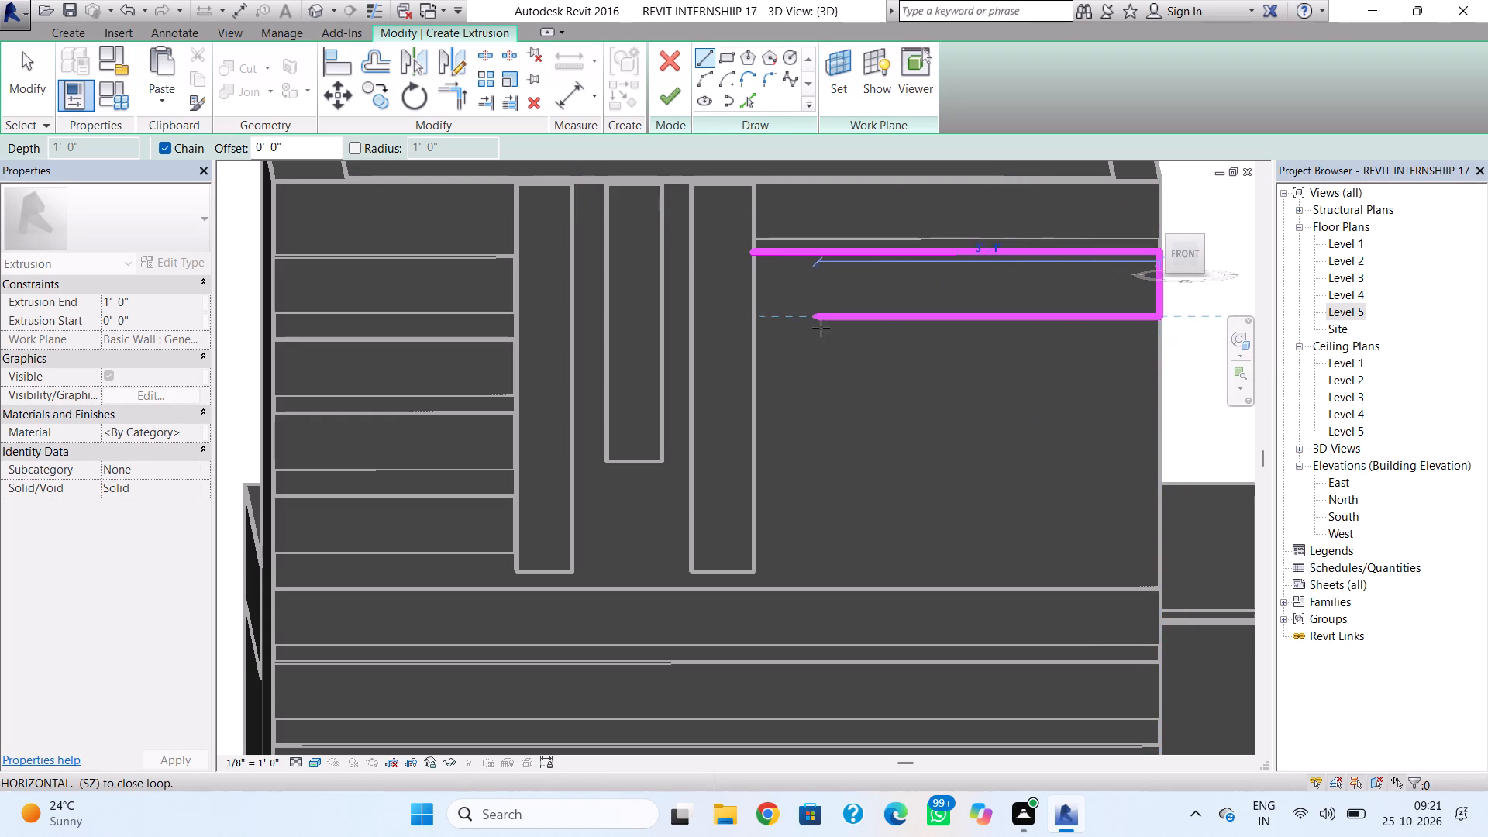
click(755, 326)
click(749, 258)
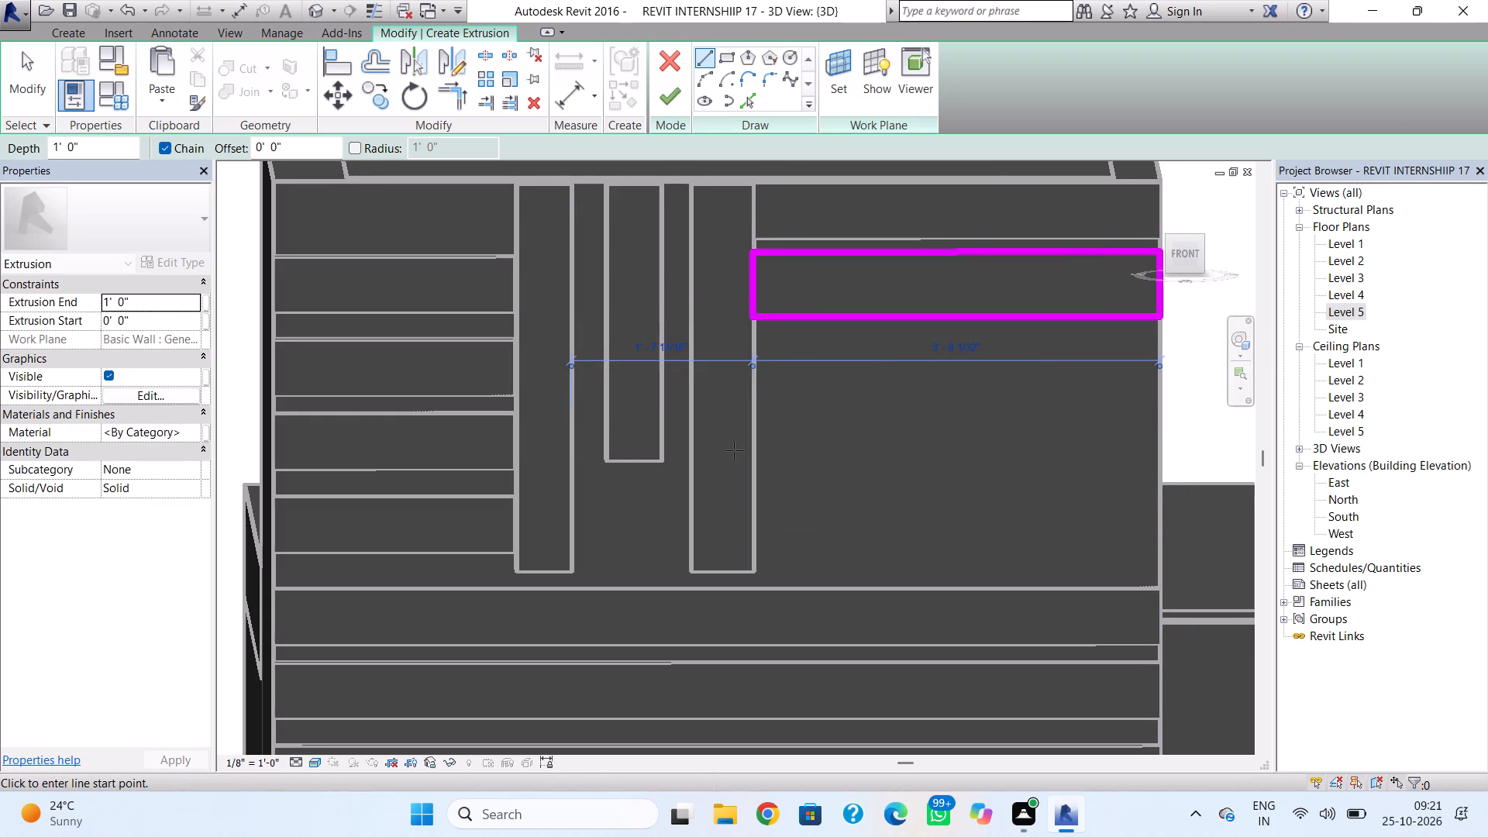
key(Escape)
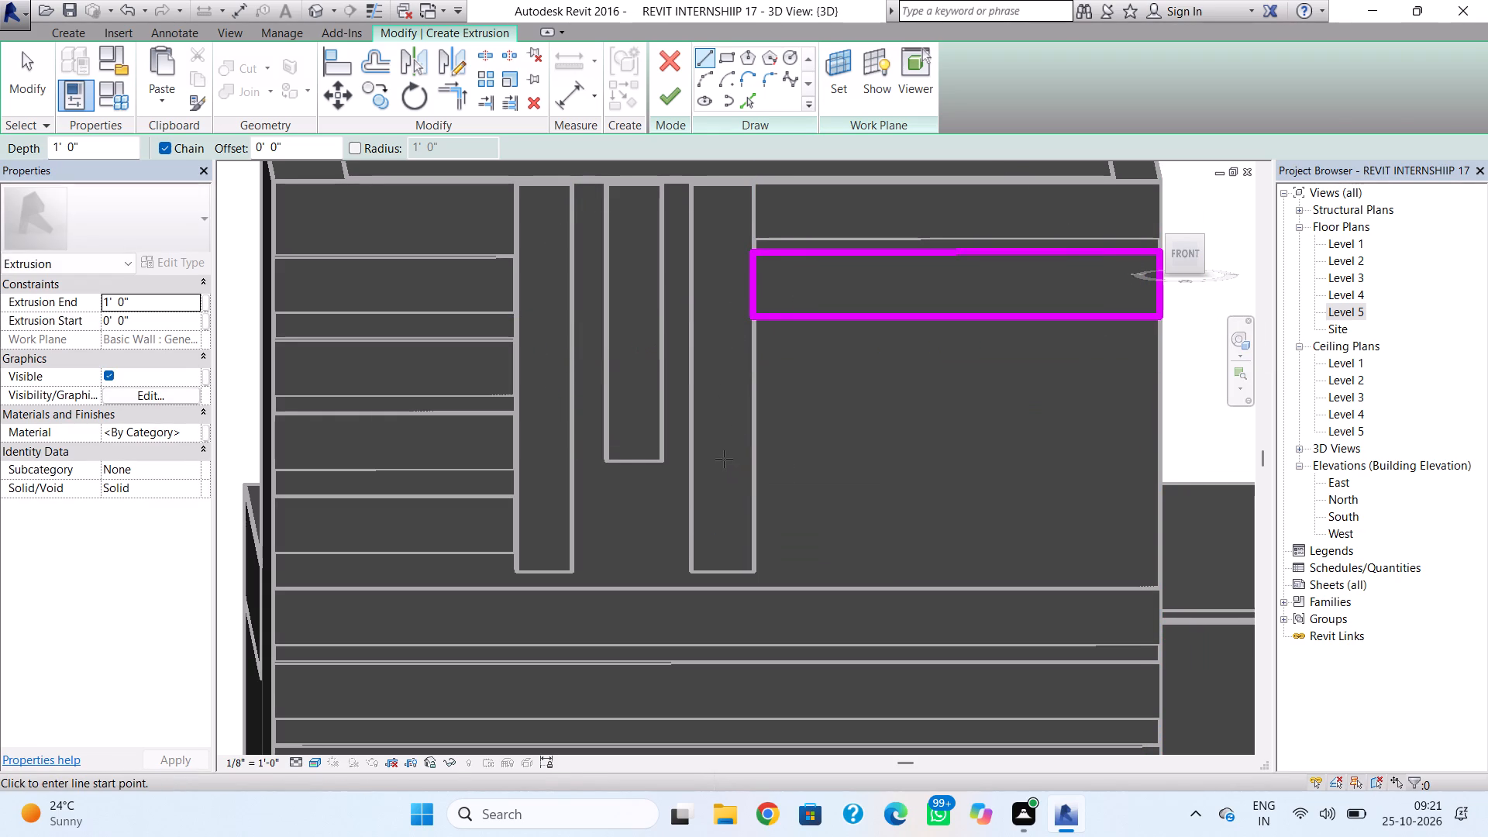
key(Escape)
click(848, 324)
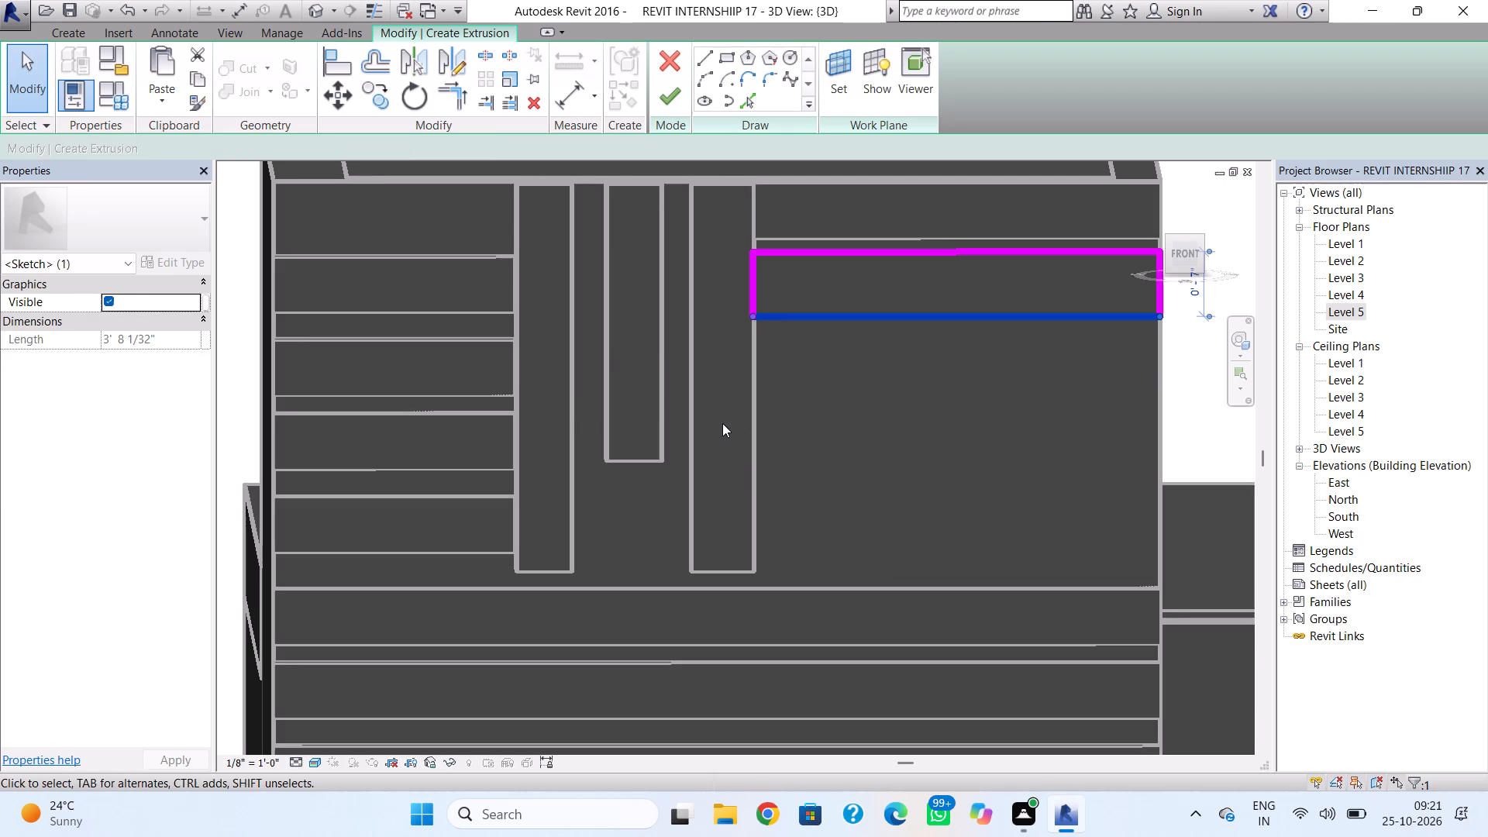
key(Up)
click(827, 451)
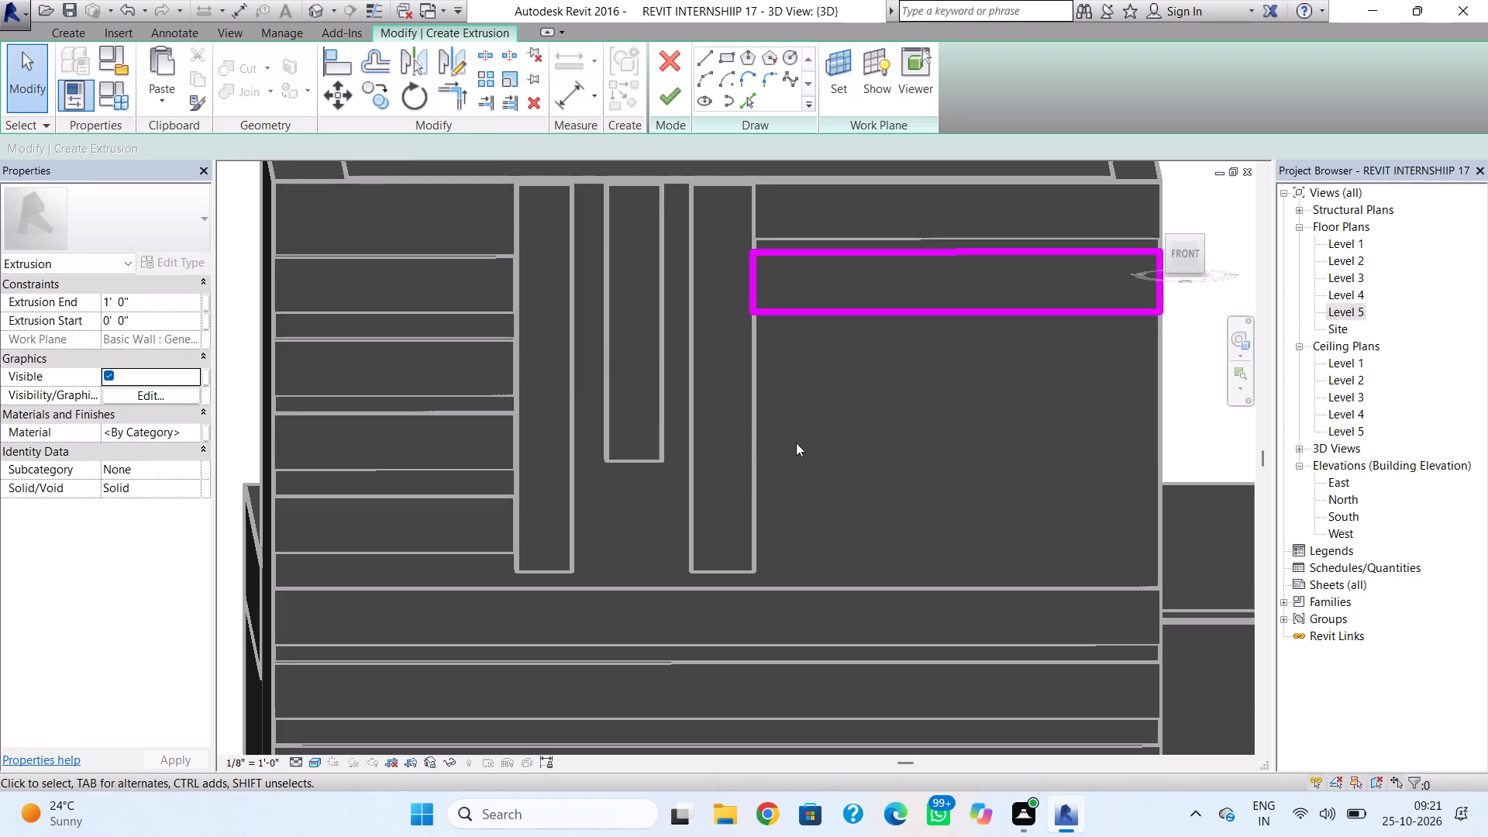
Sketch a second rectangular band below the first, from the third fin to the wall's end, and finish the 1' 0" deep extrusion.
click(705, 61)
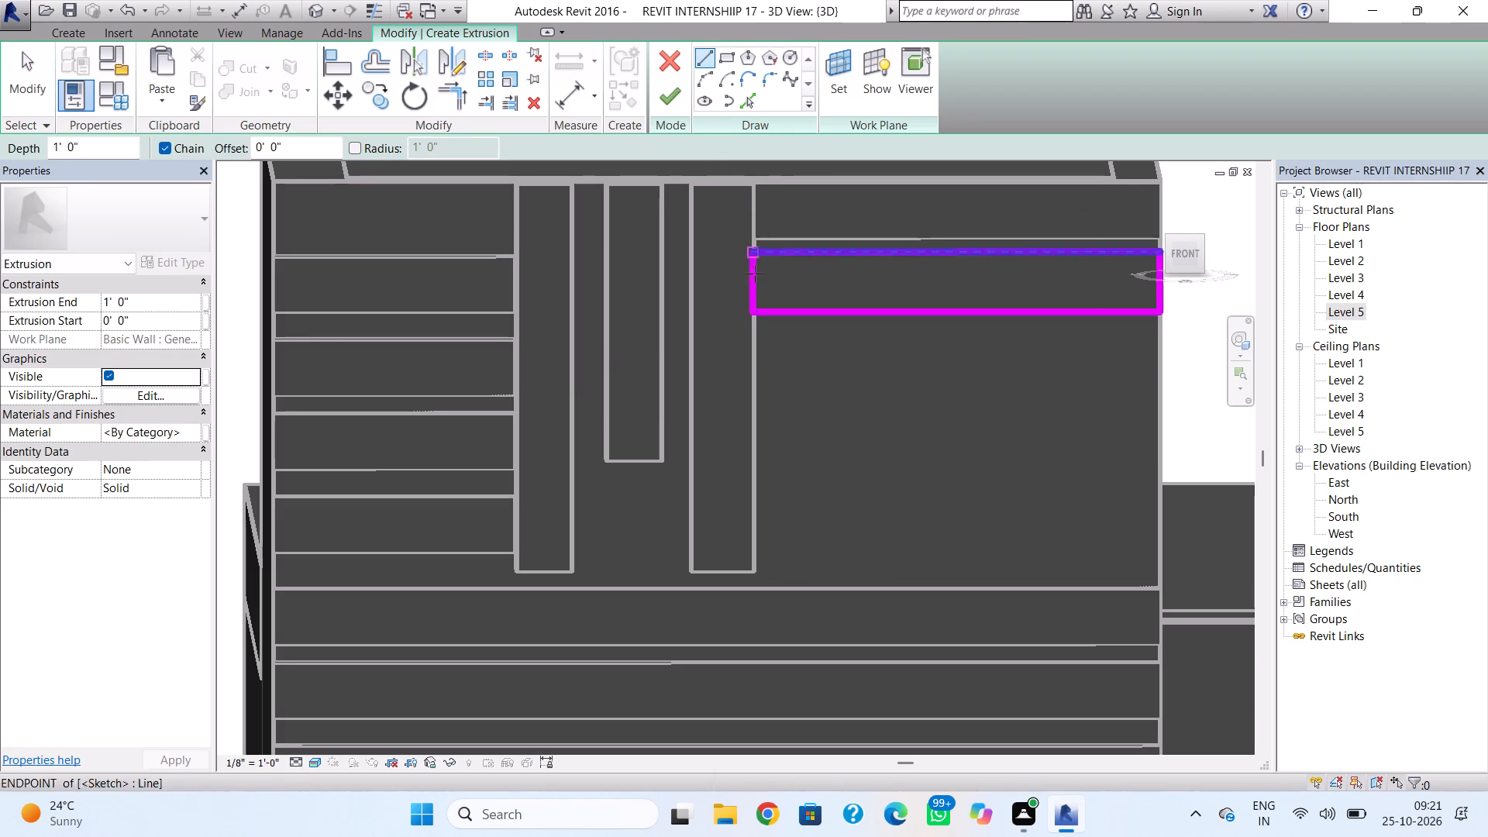
shift+right_drag(615, 474, 665, 491)
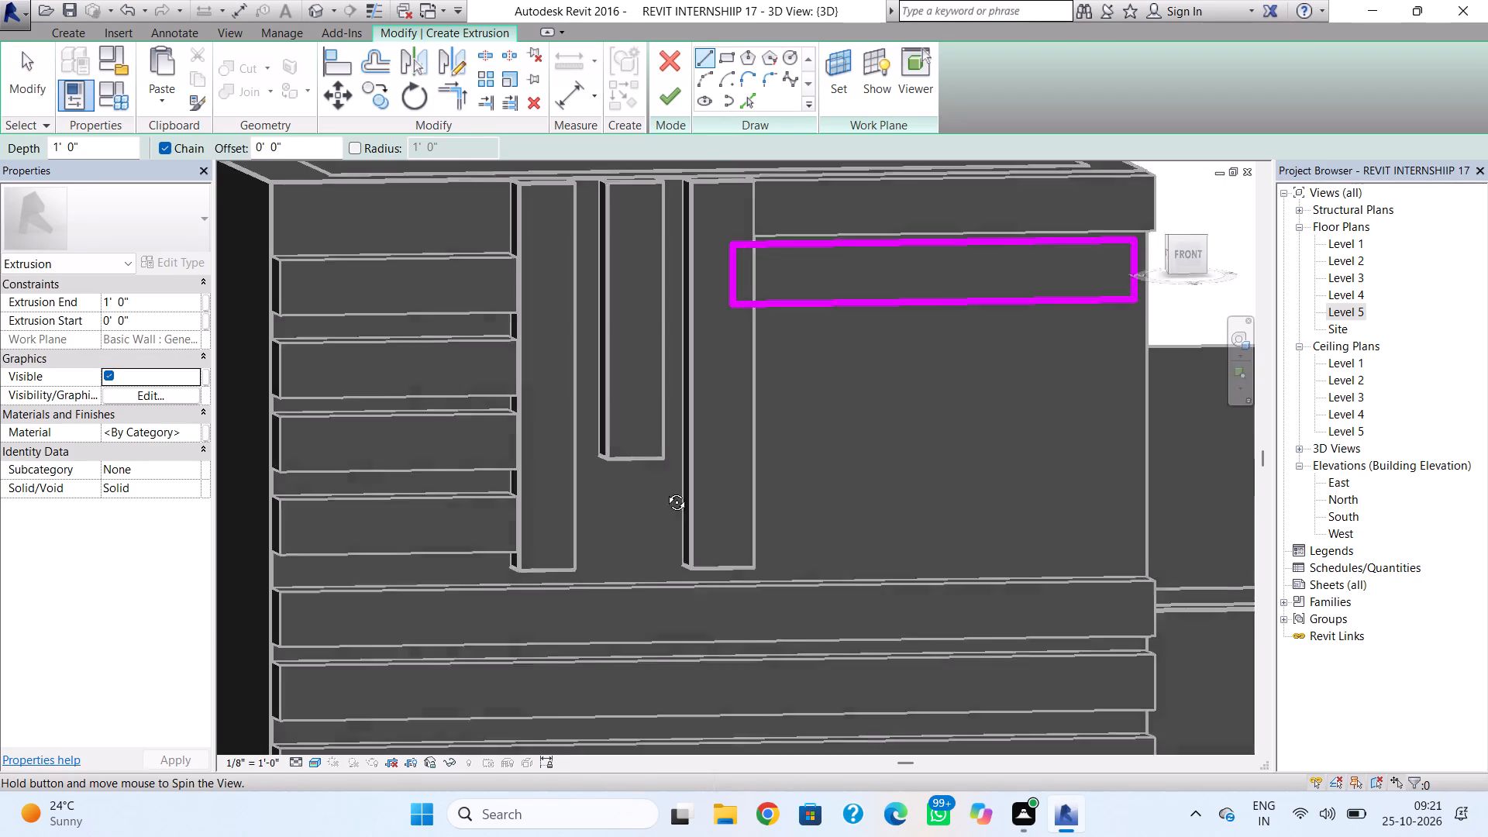
shift+right_drag(665, 491, 625, 478)
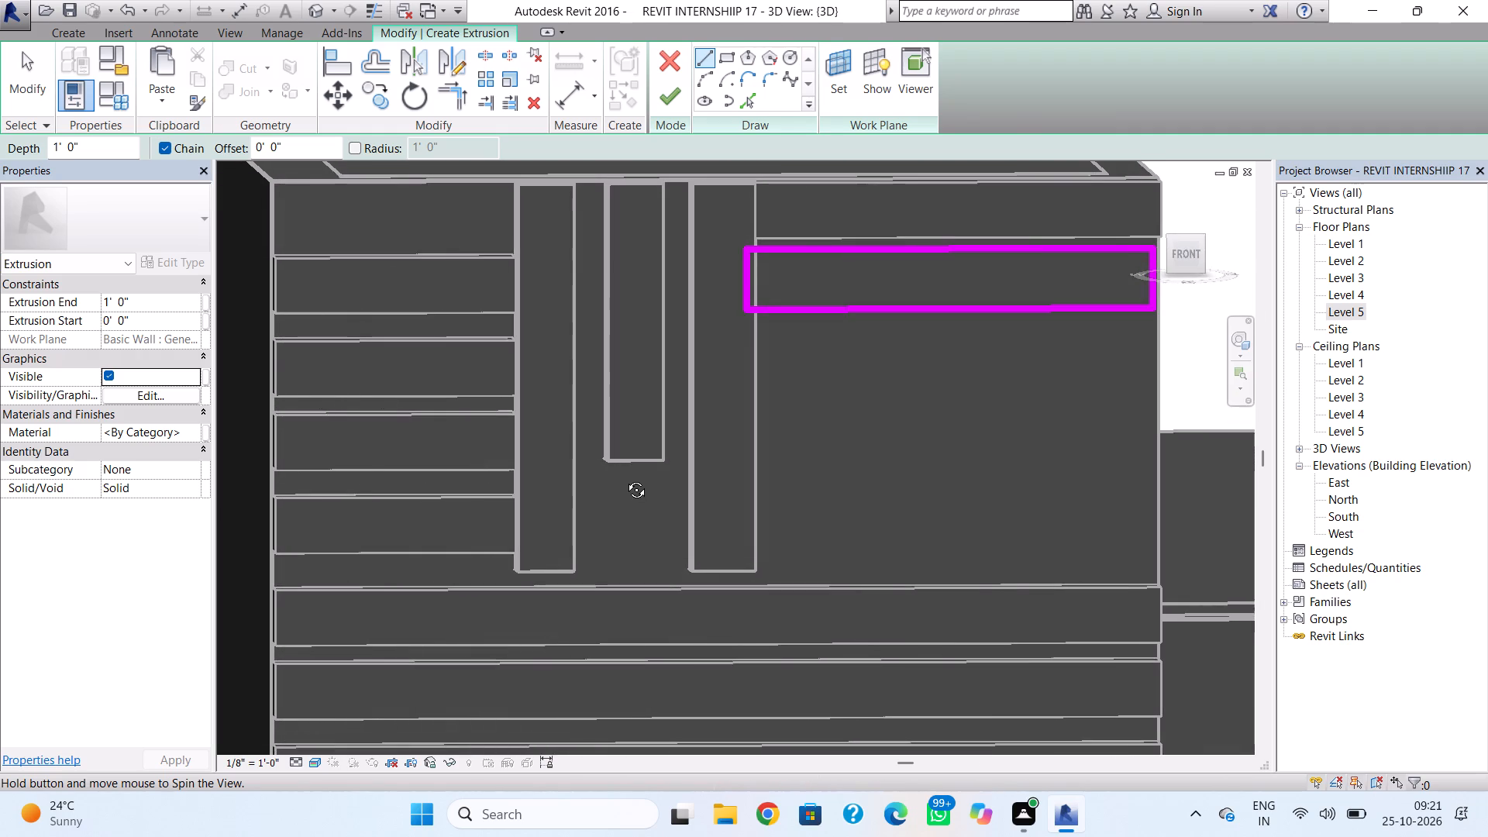
shift+right_drag(625, 478, 615, 481)
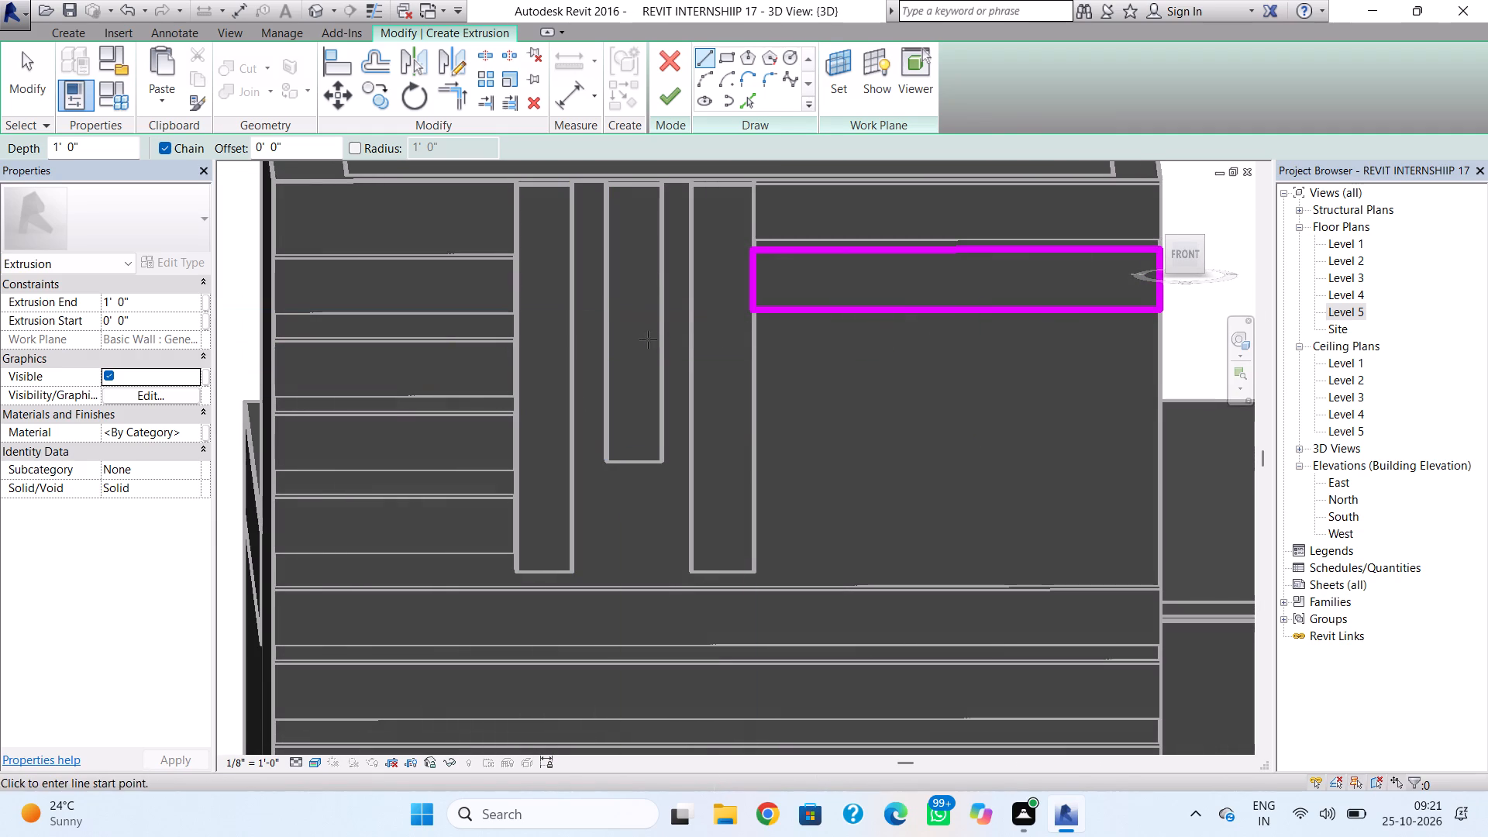
click(755, 341)
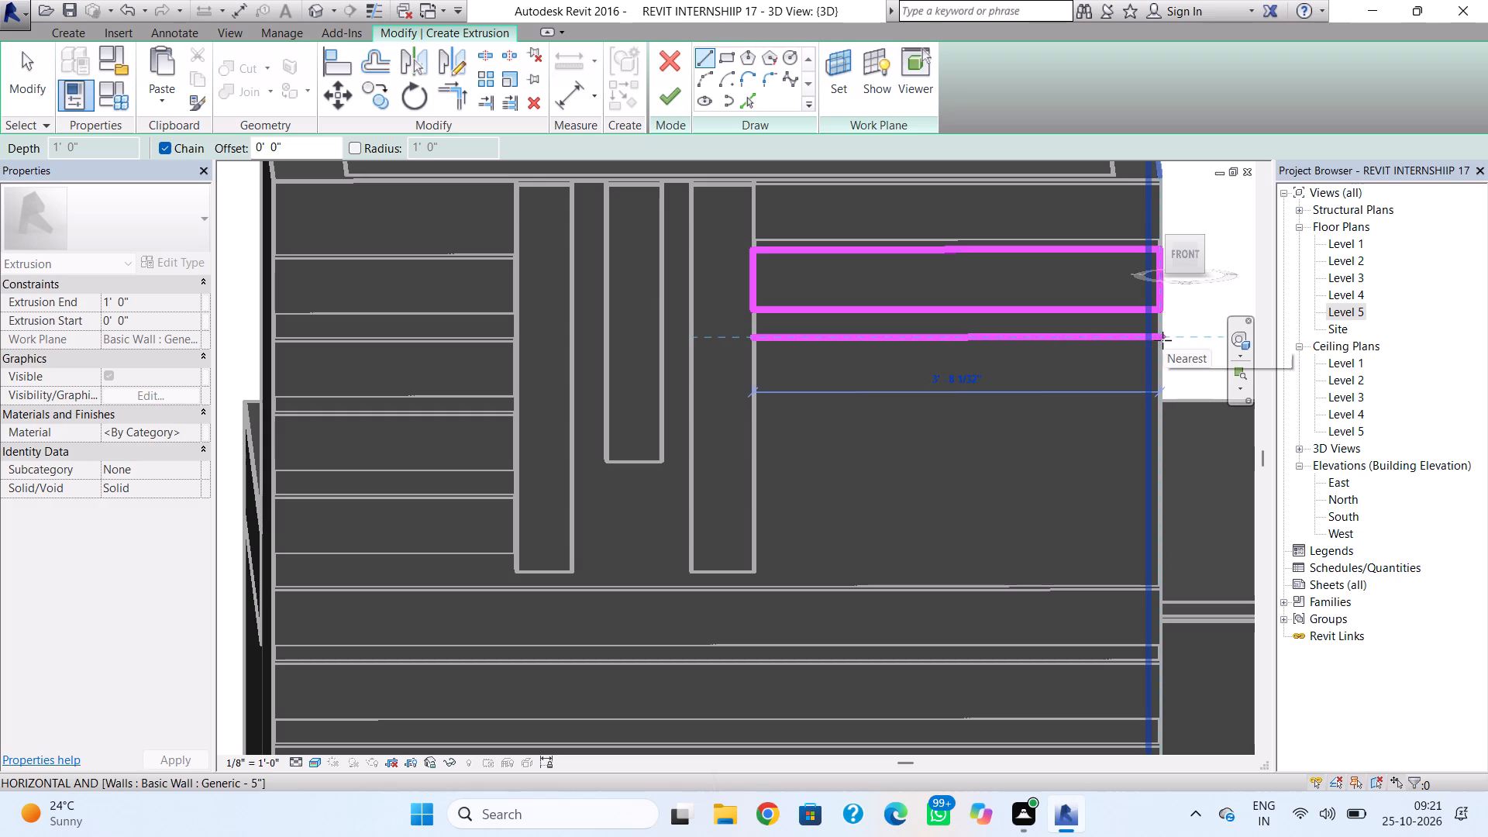
click(1162, 340)
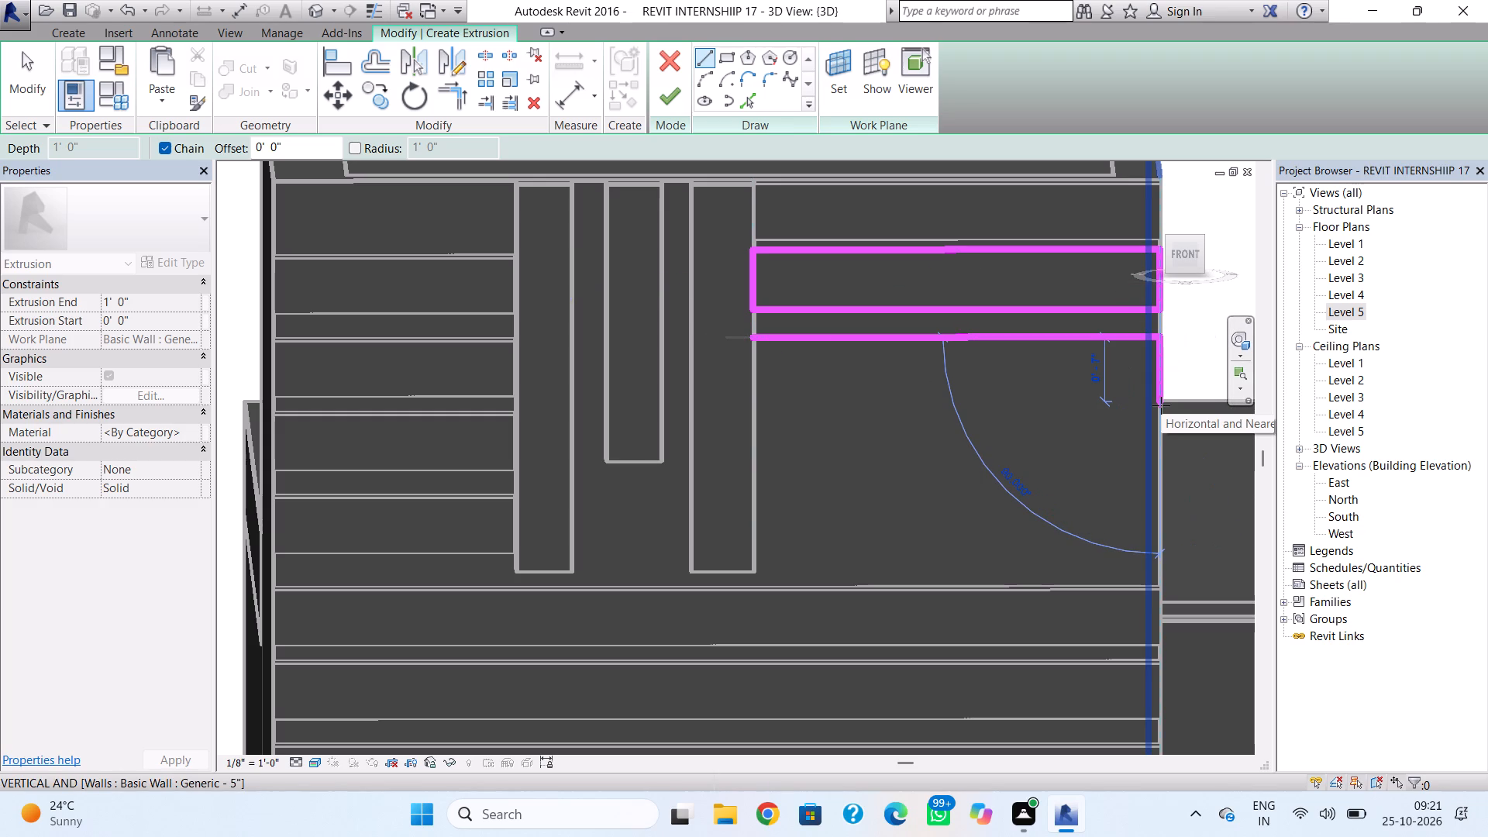
click(1161, 405)
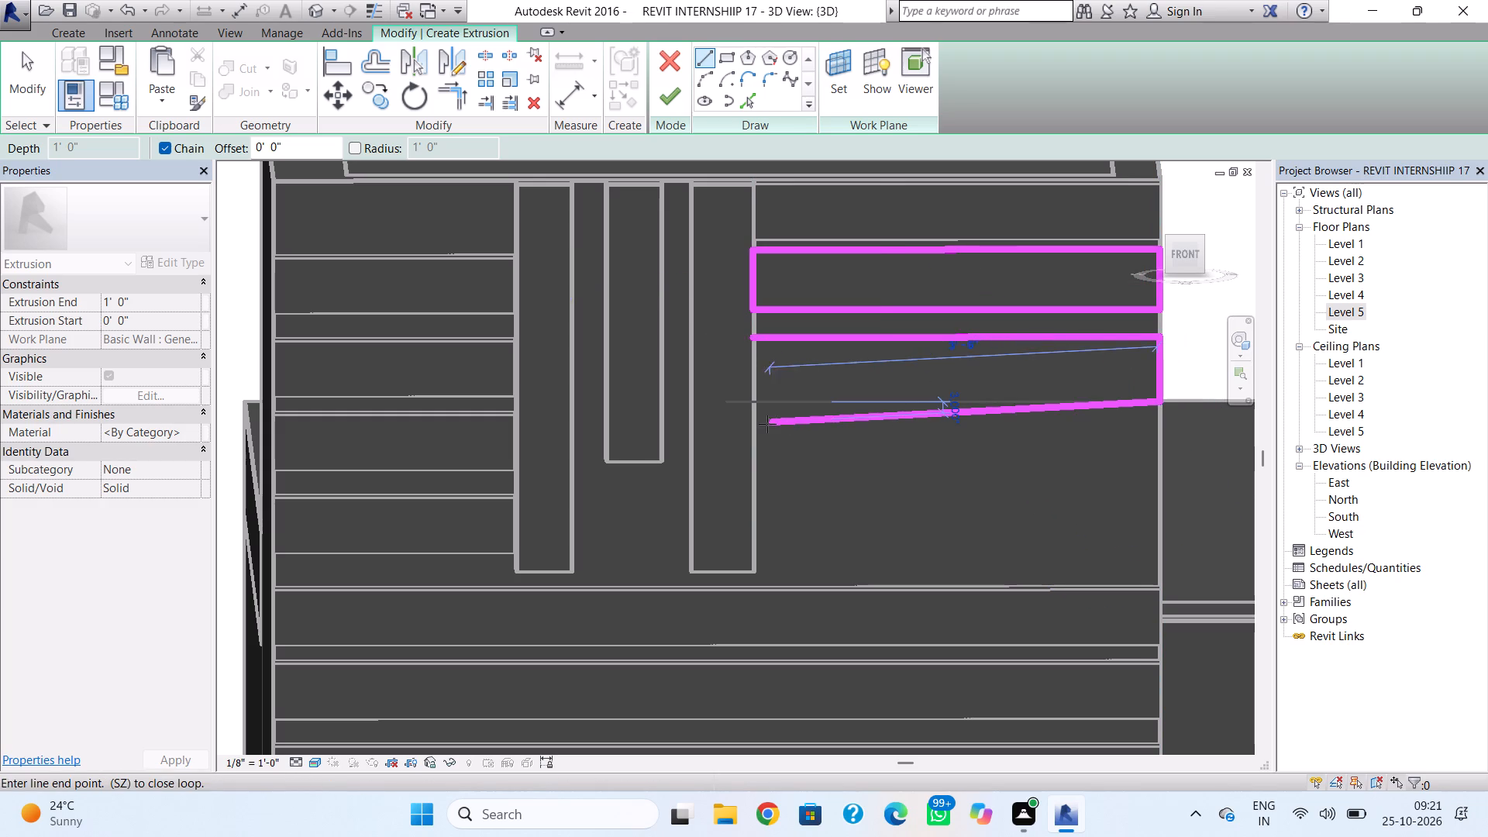
click(753, 408)
click(753, 343)
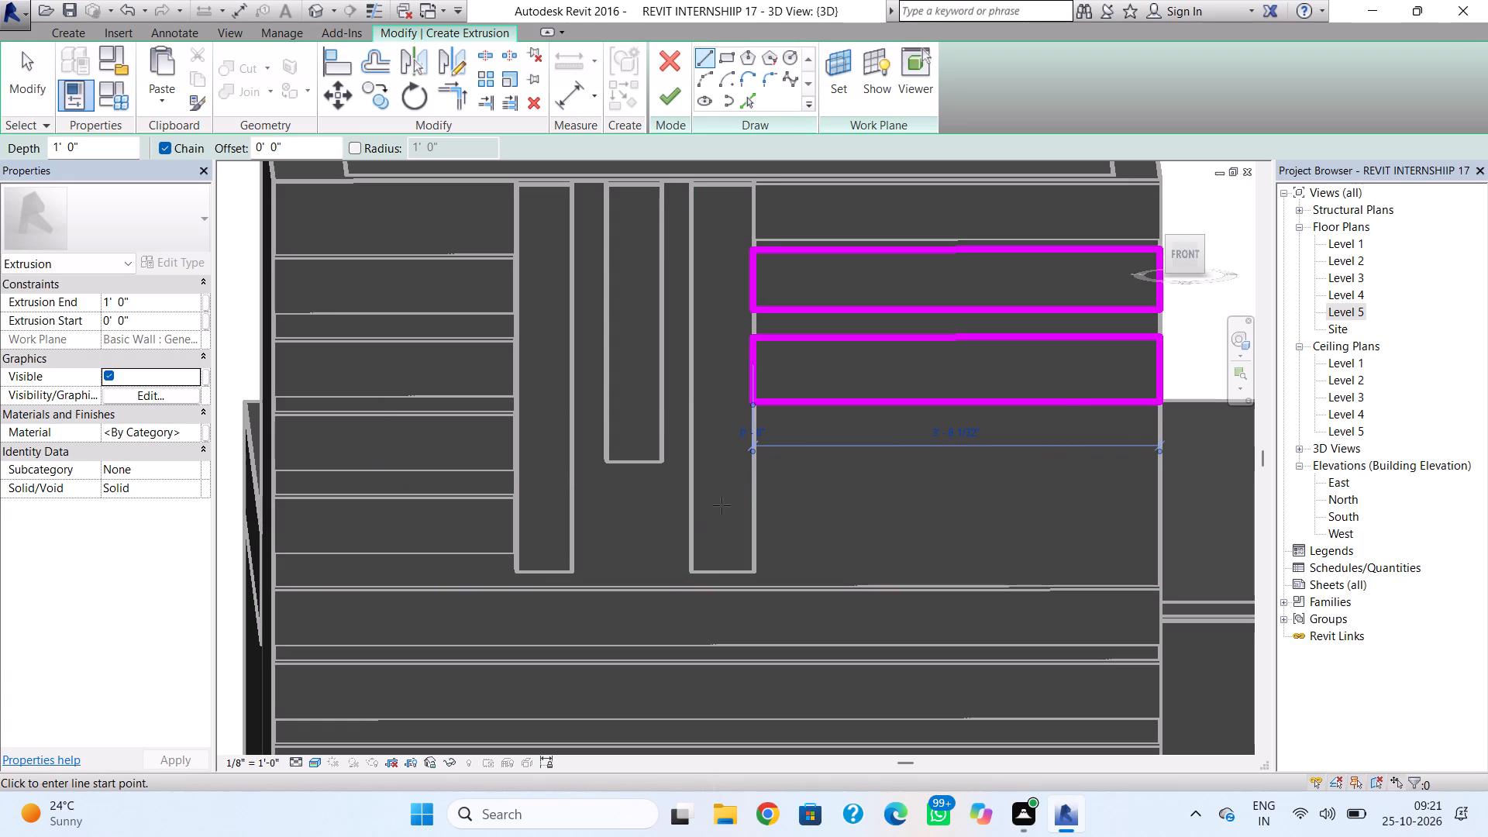
click(669, 99)
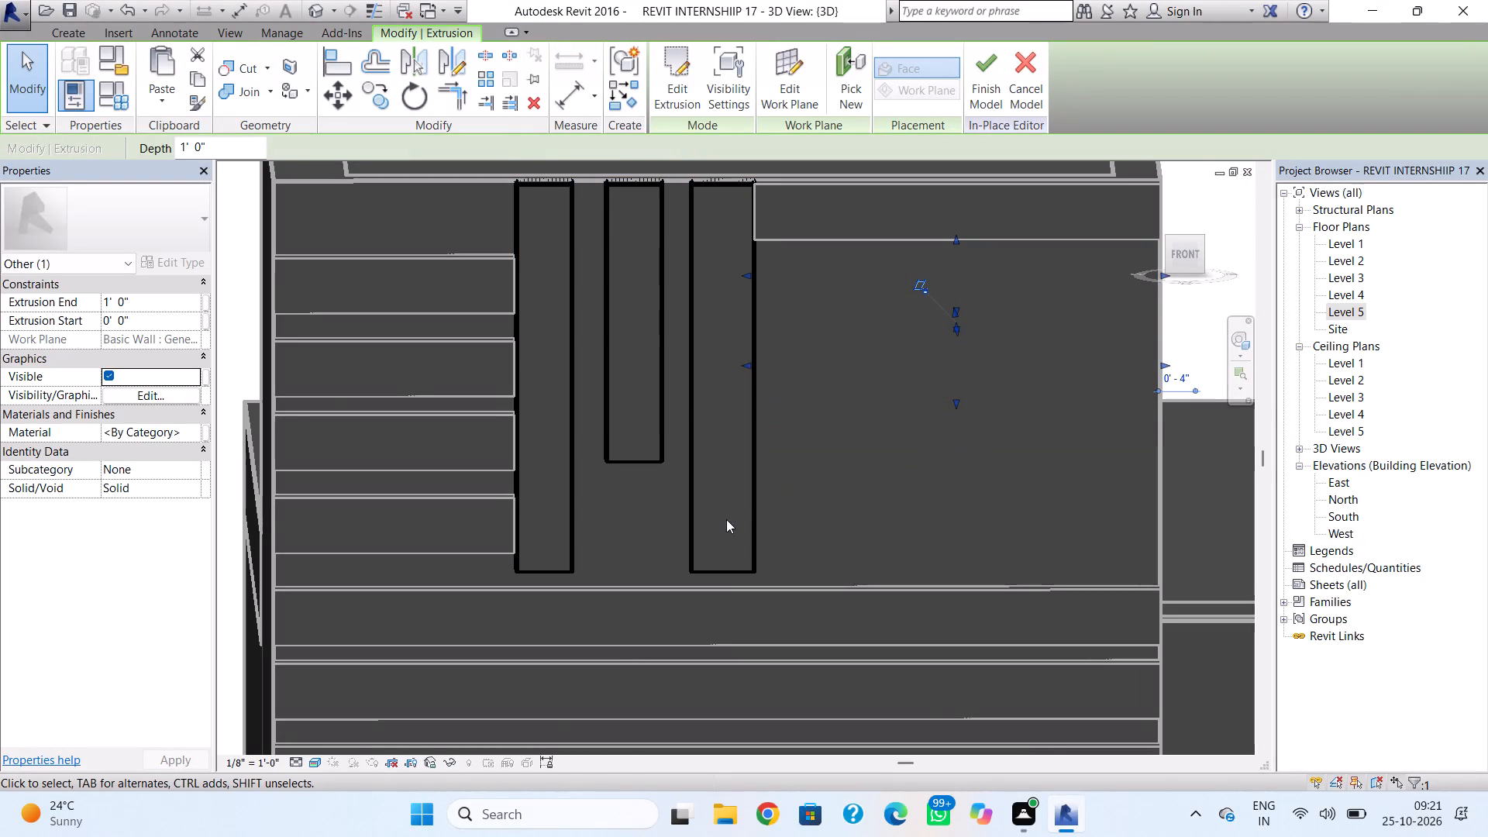
Pull the two bands' face out from the wall to a total extrusion depth of about 2' 0".
shift+right_drag(721, 522, 832, 607)
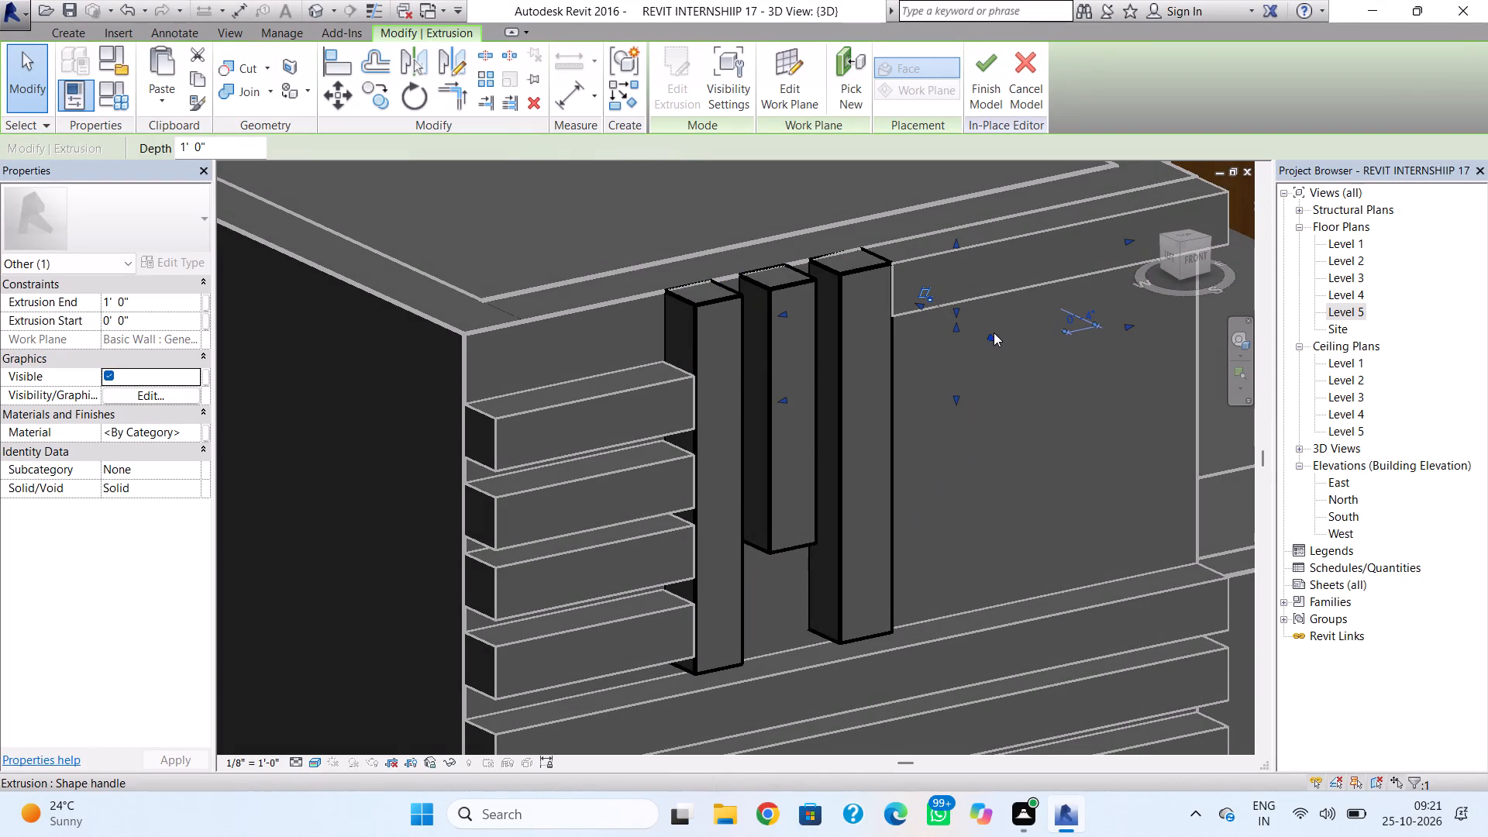
drag(994, 332, 1033, 362)
click(1018, 452)
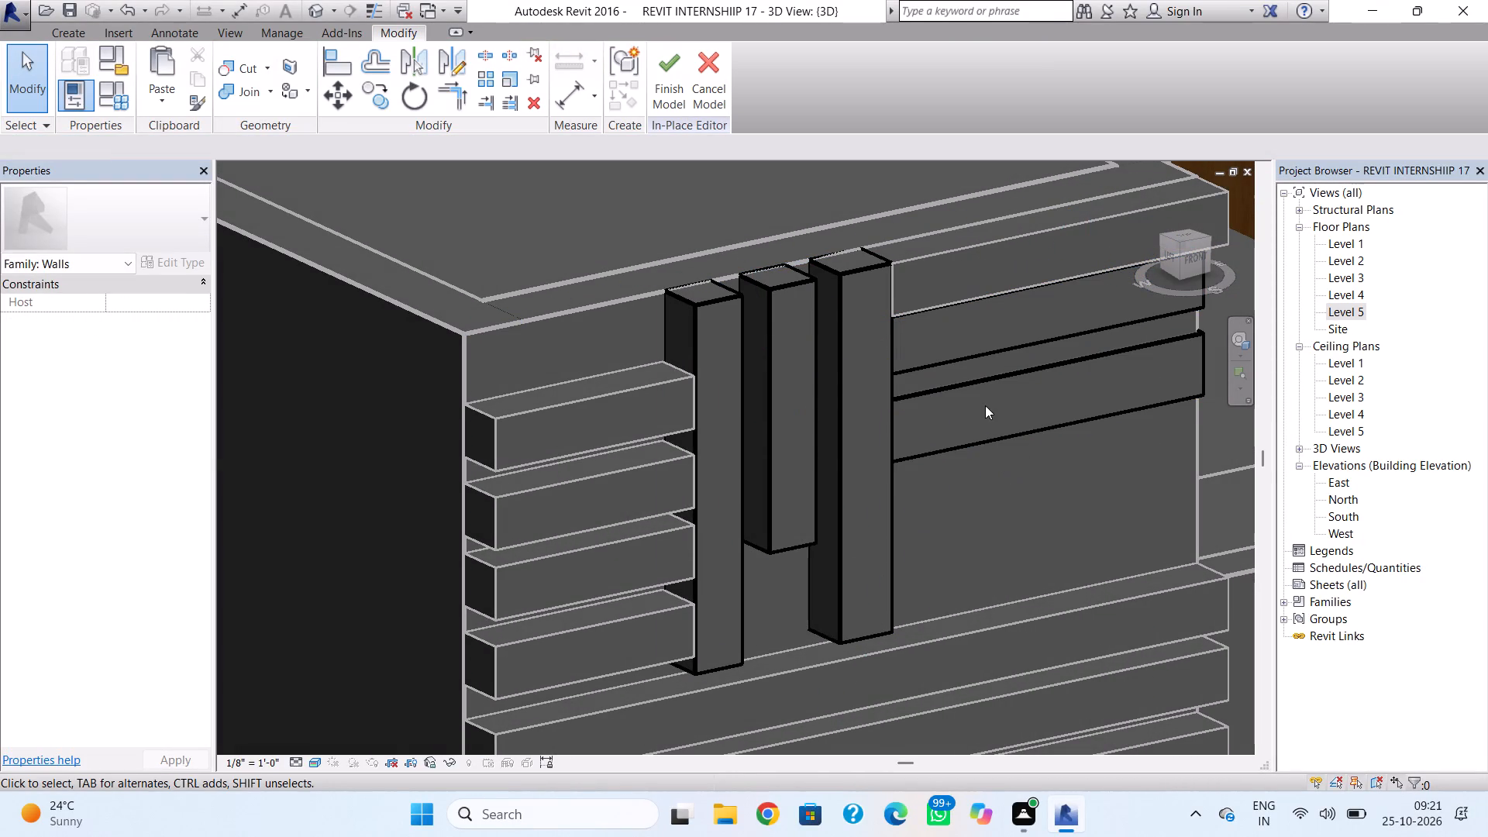
click(985, 405)
click(988, 373)
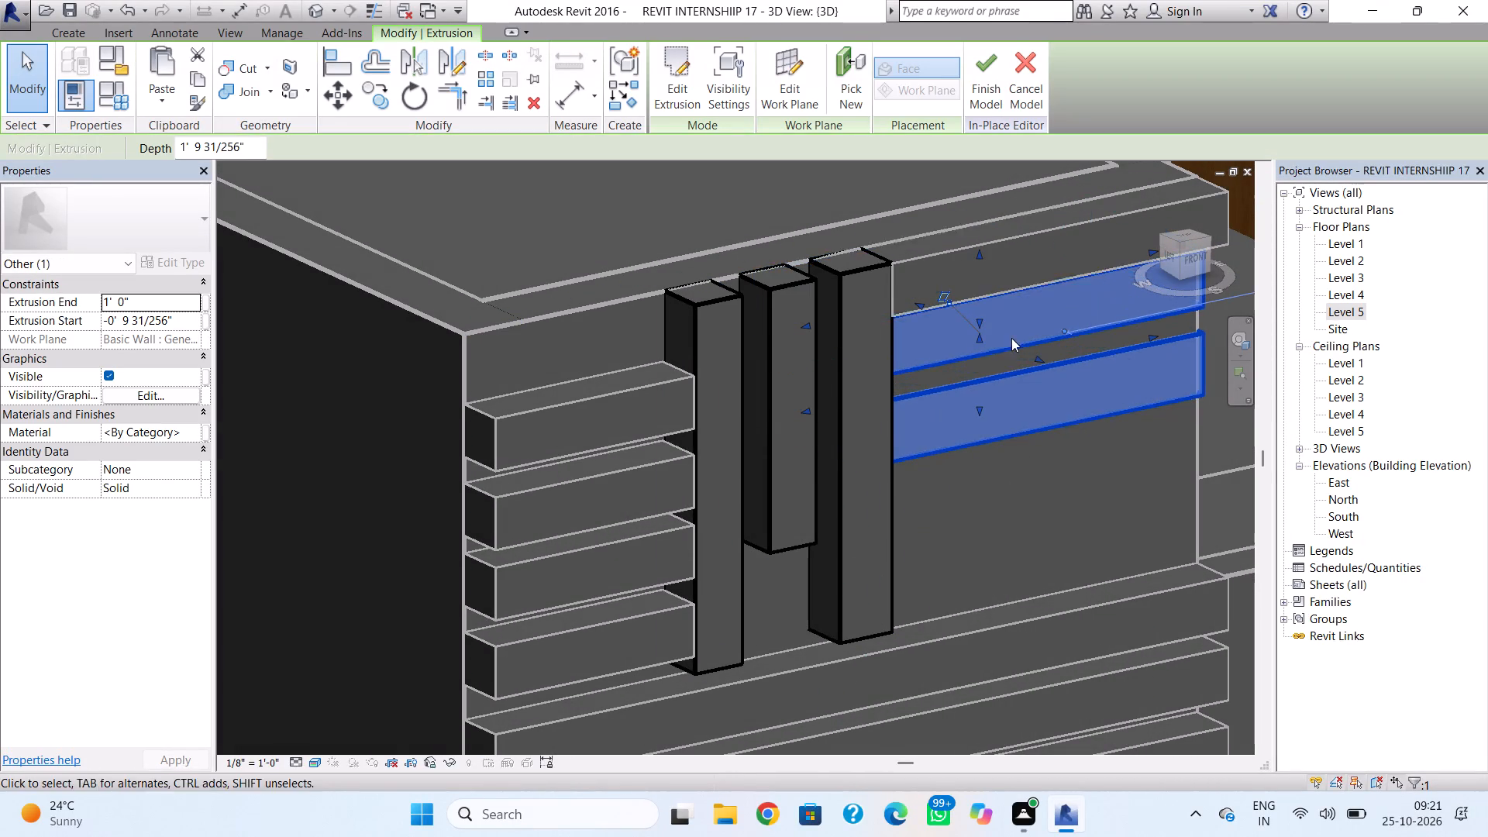
drag(1041, 356, 1052, 363)
click(956, 513)
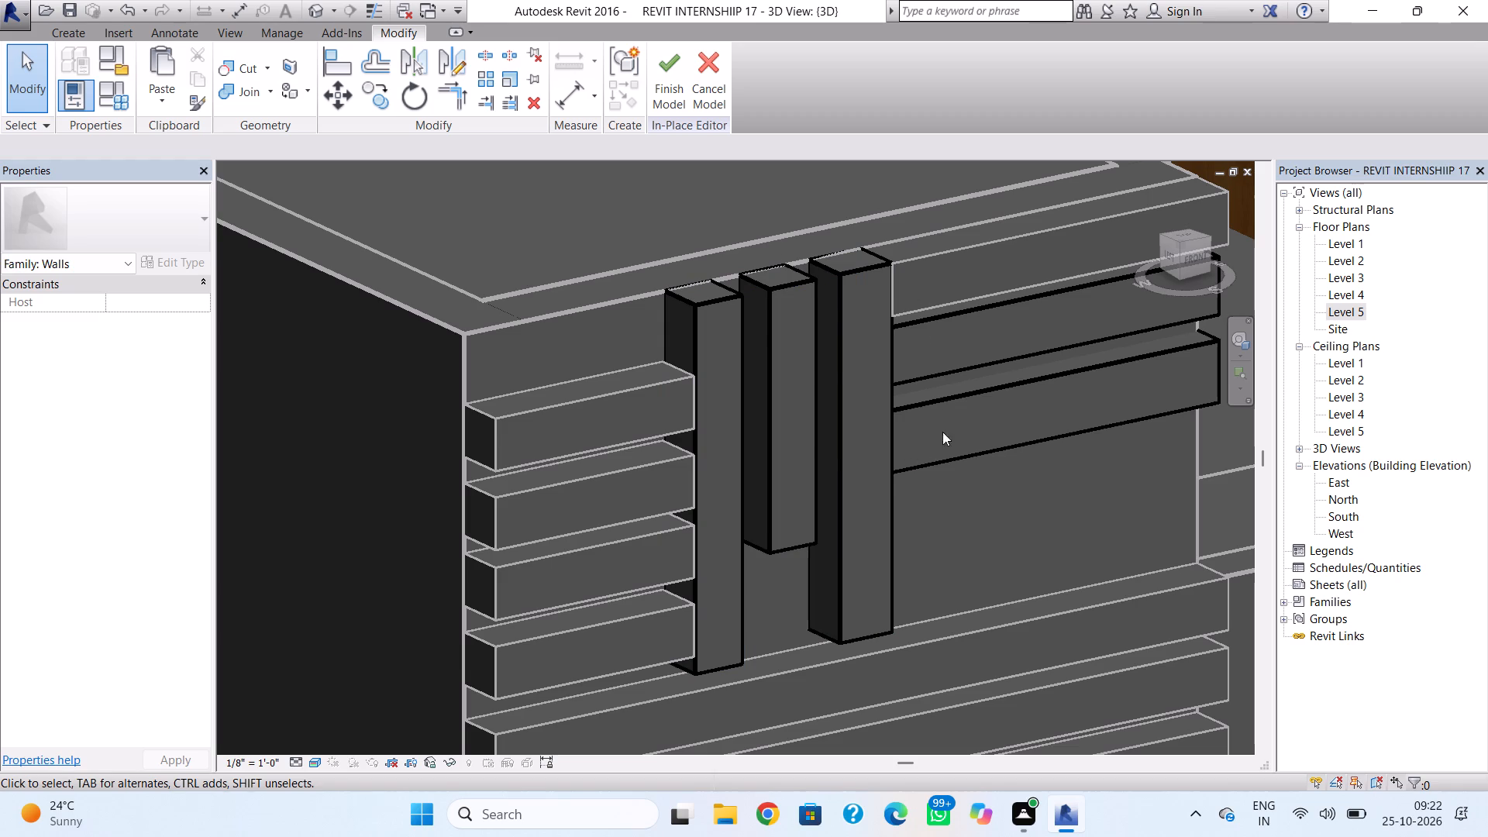
Shift the lower band down the wall by lowering its bottom and top edges, widening the gap beneath the upper band.
click(990, 361)
shift+right_drag(1026, 511, 976, 438)
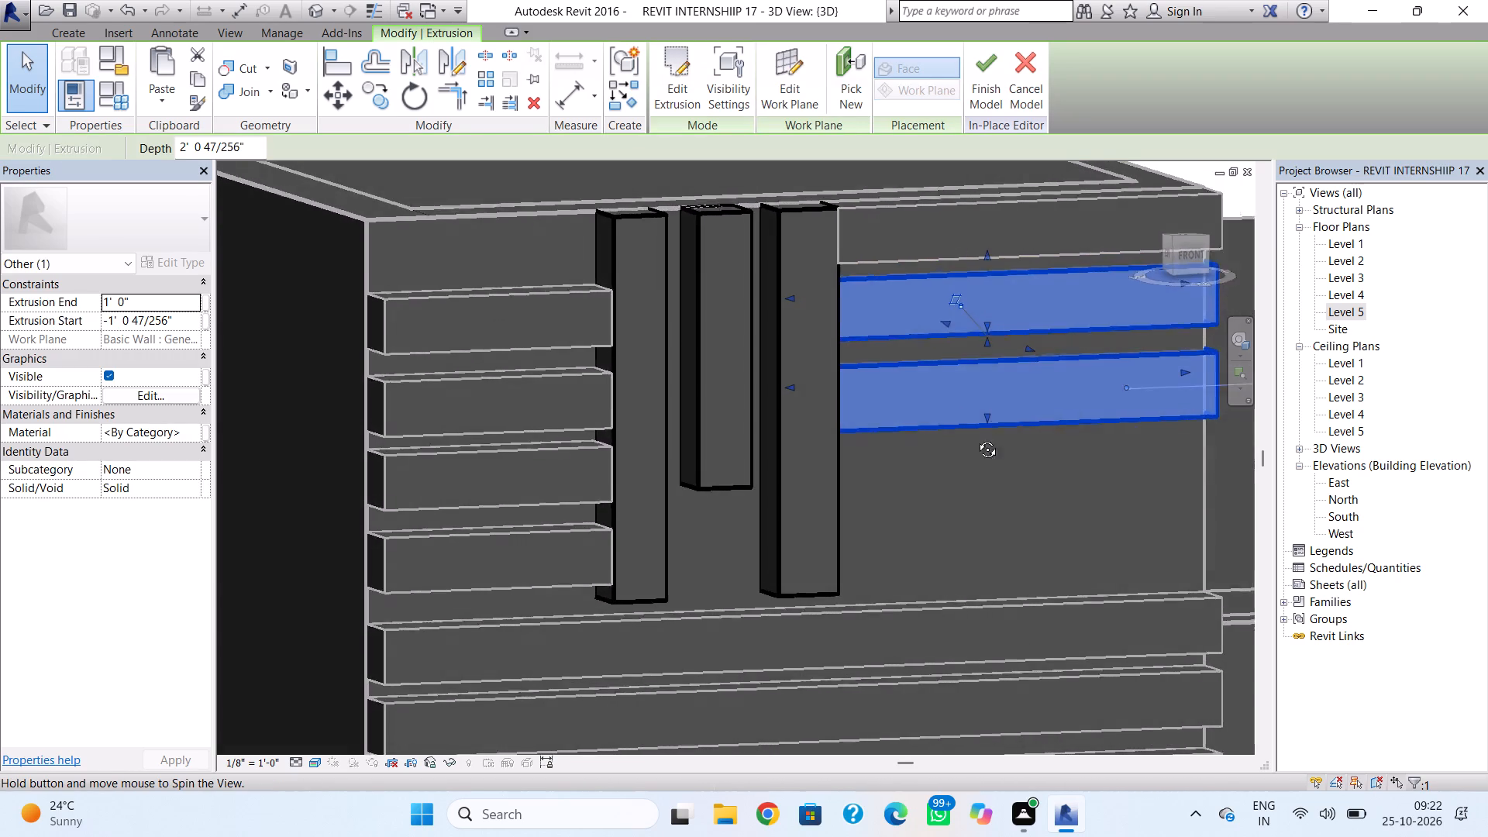
shift+right_drag(976, 438, 975, 432)
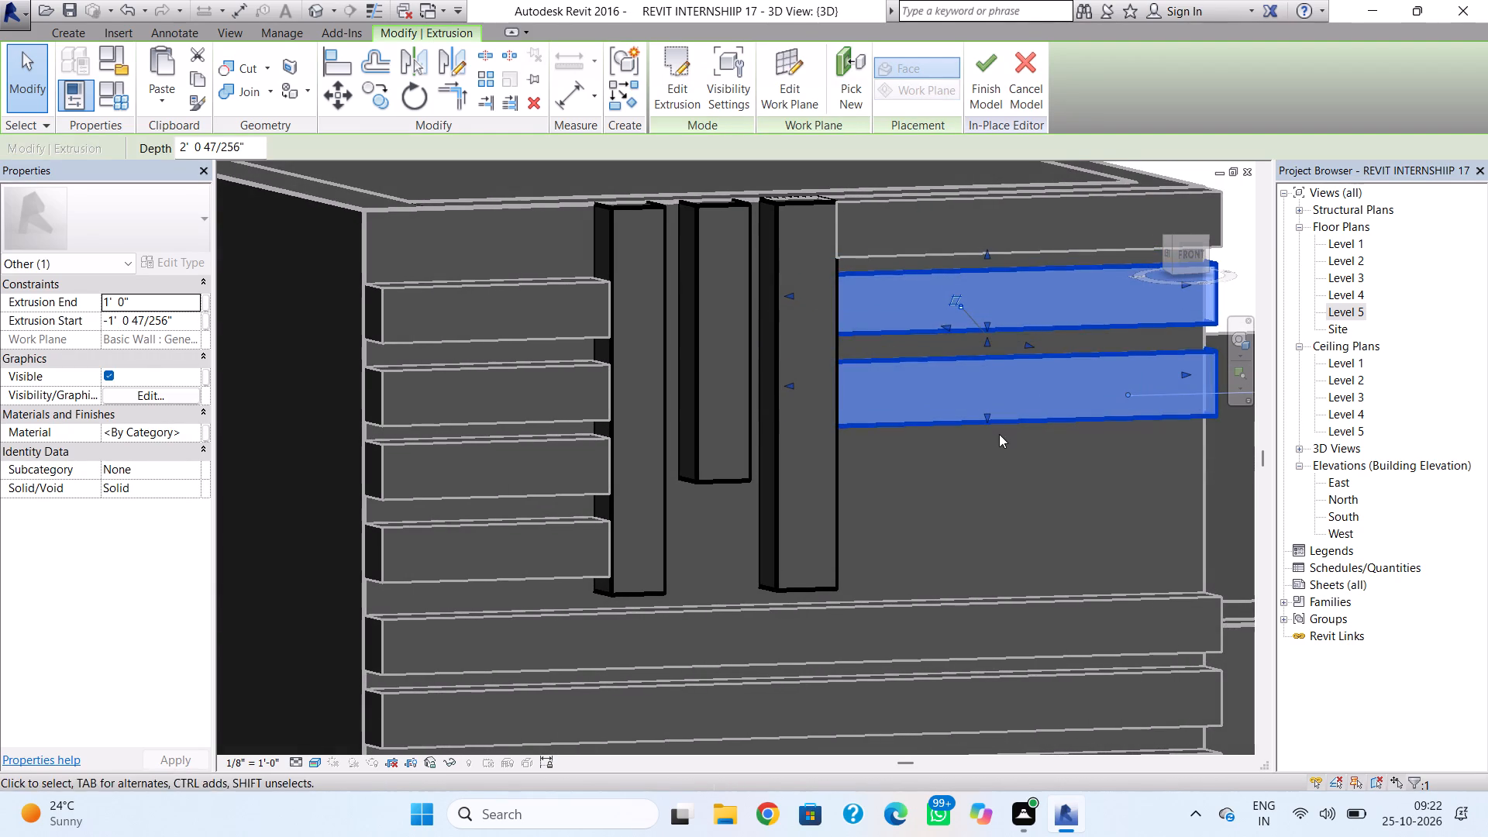
drag(990, 420, 994, 454)
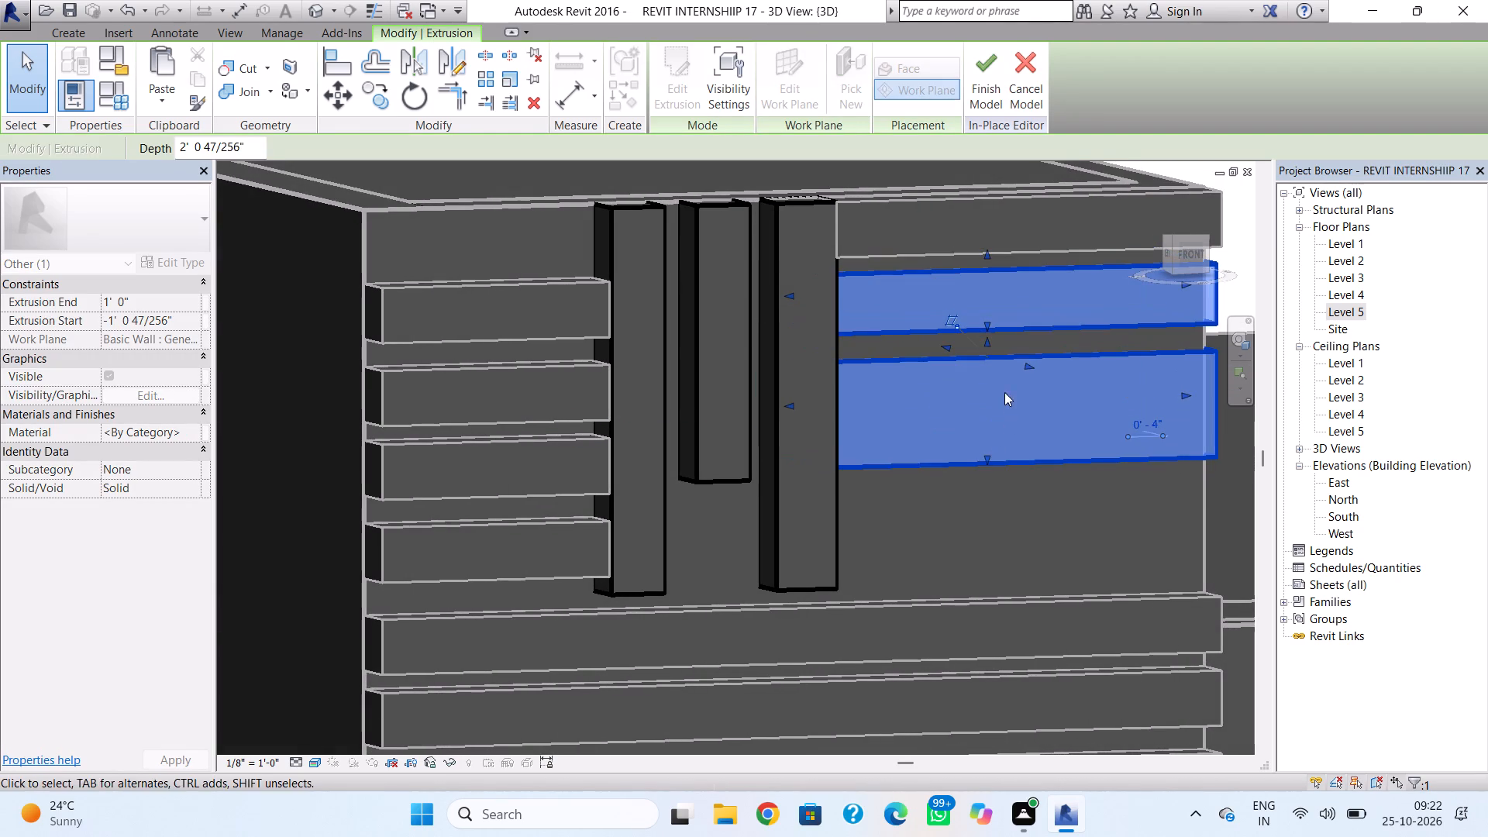
drag(989, 343, 995, 396)
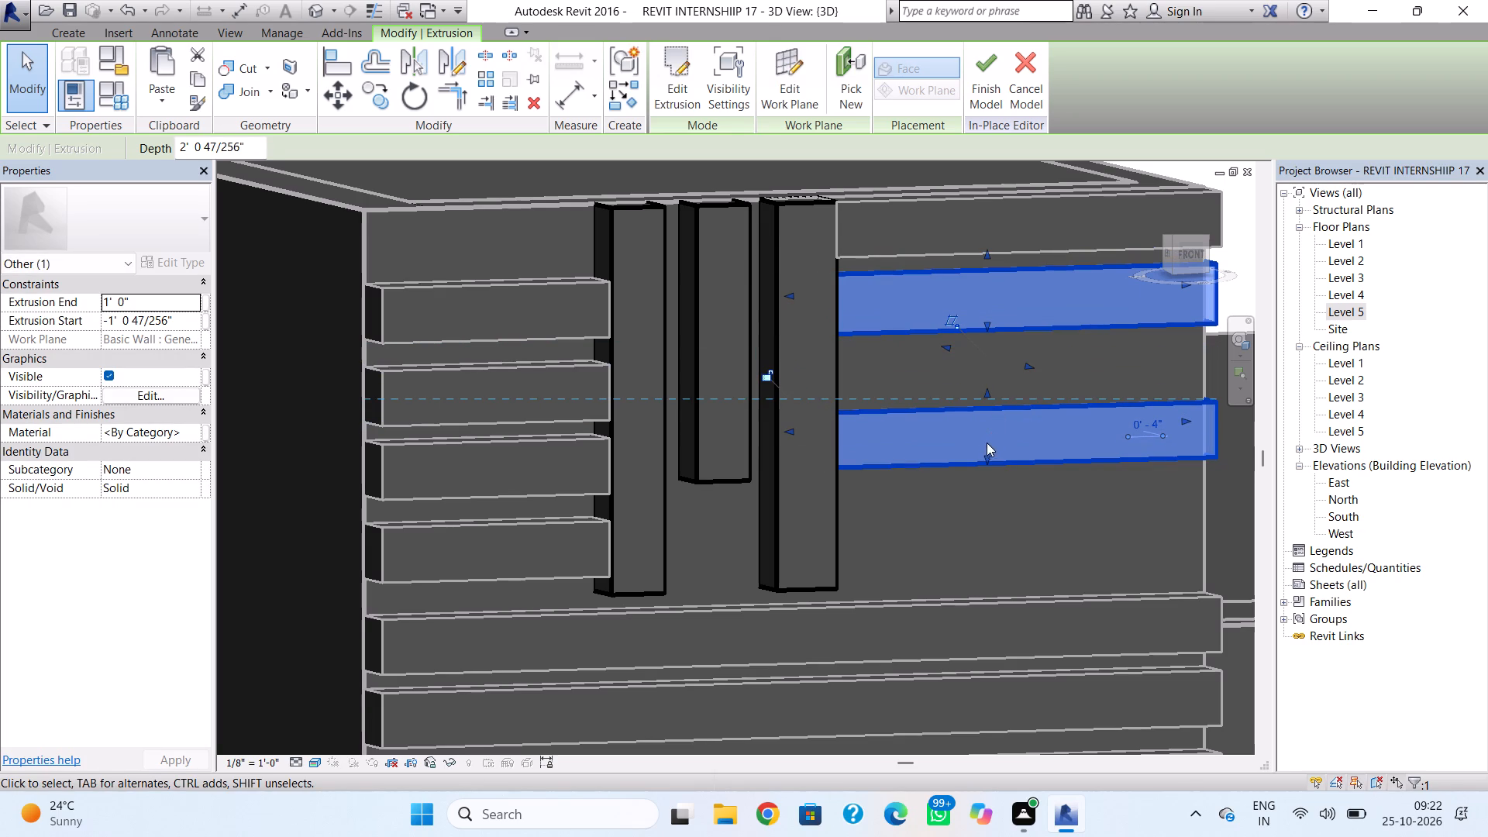
Fine-tune the upper band's height by raising its bottom edge slightly and adjusting its top edge.
click(951, 368)
click(983, 325)
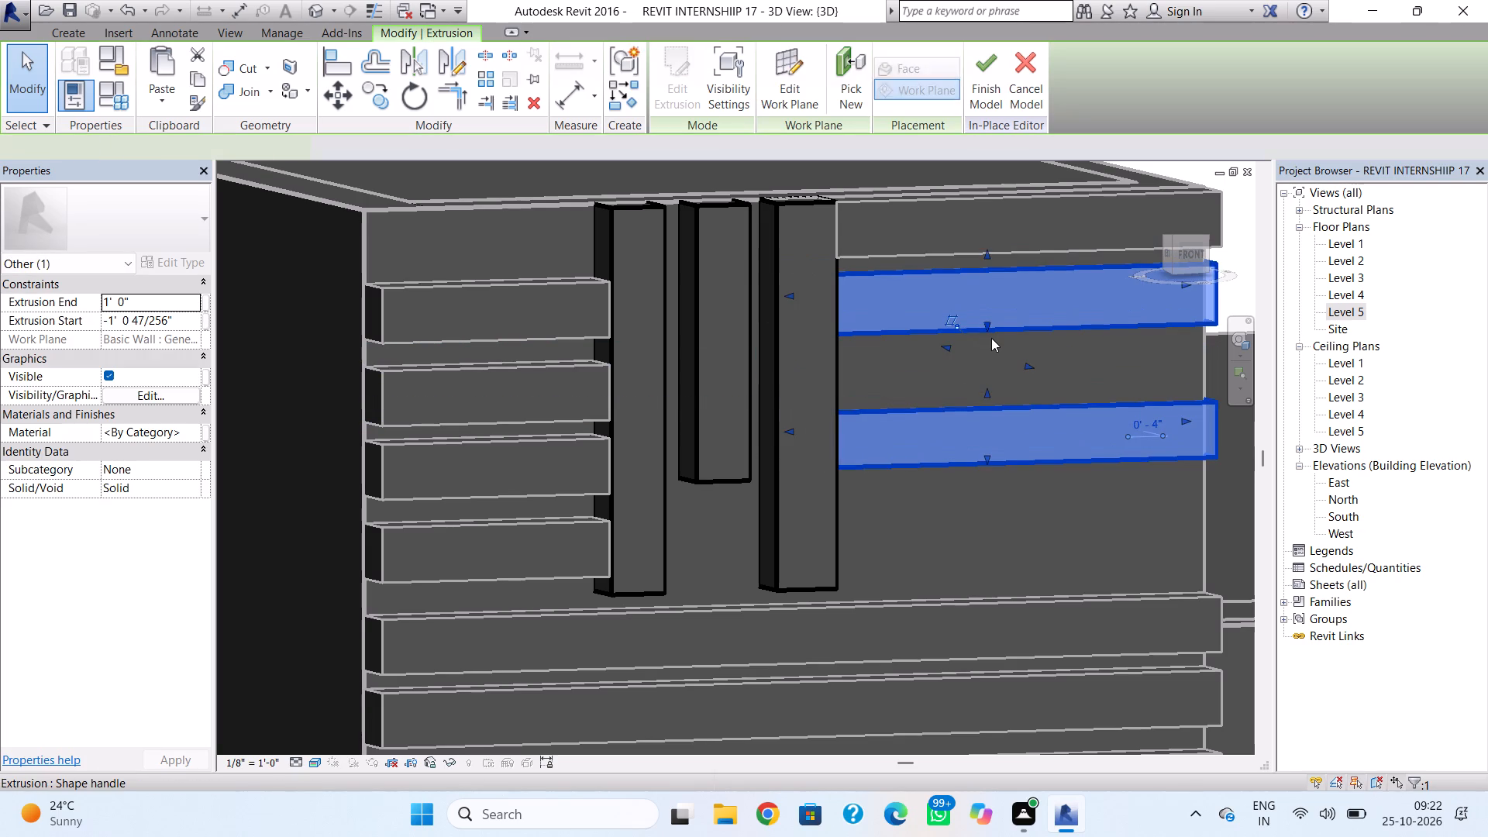
click(988, 326)
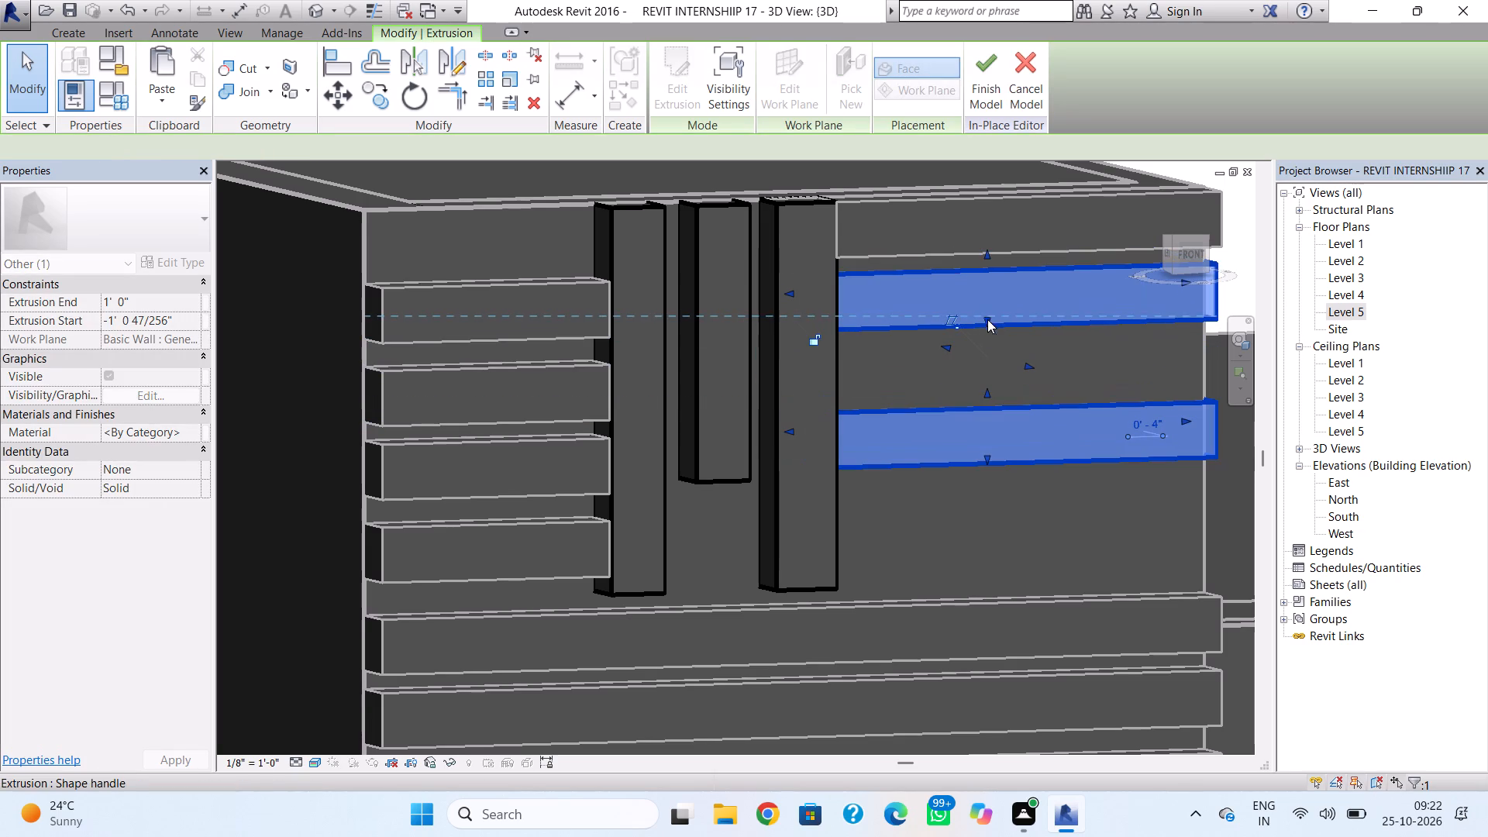
drag(985, 251, 990, 268)
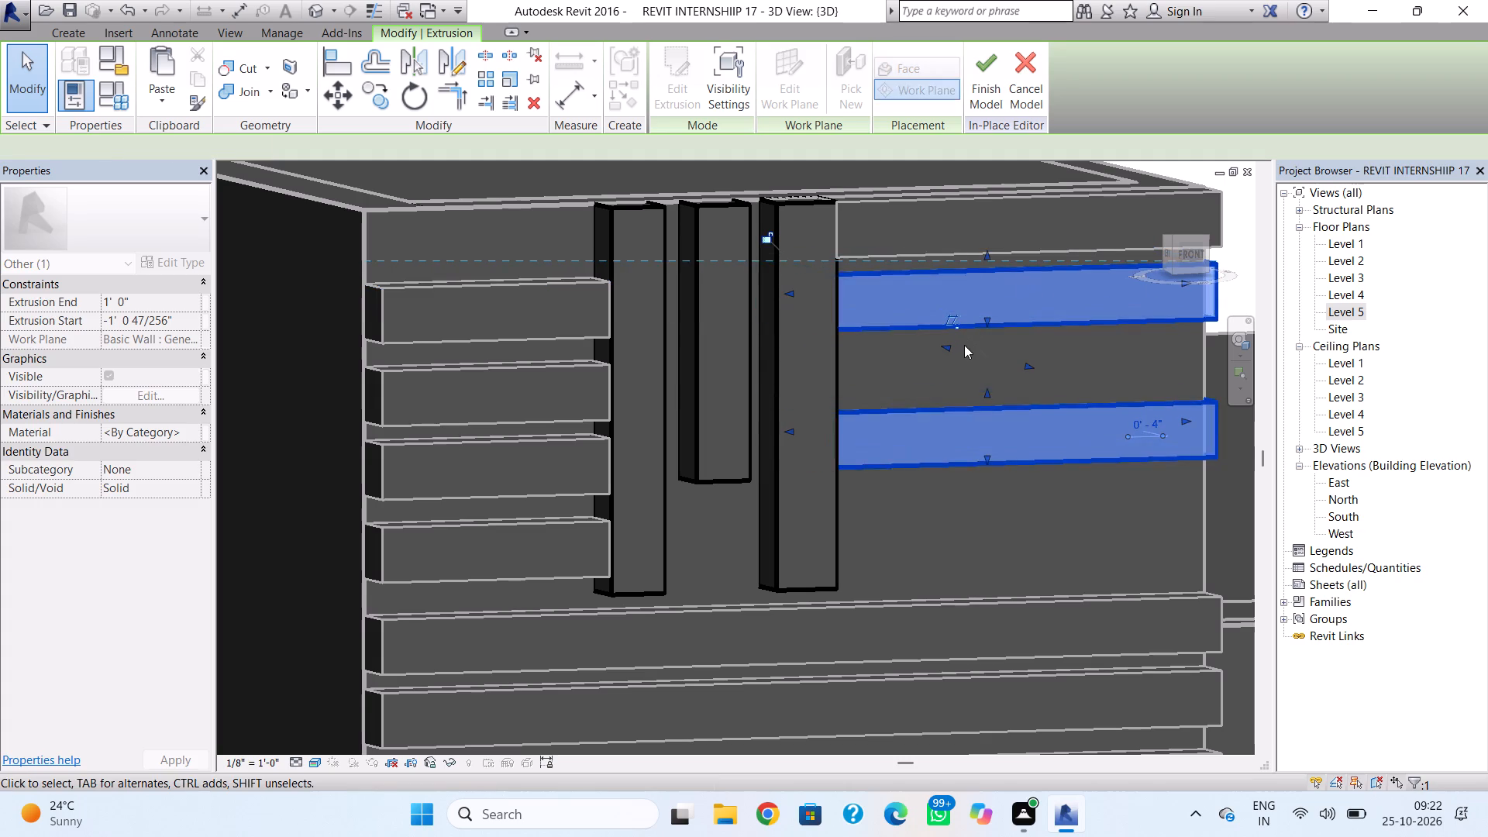
key(Escape)
shift+right_drag(911, 433, 945, 607)
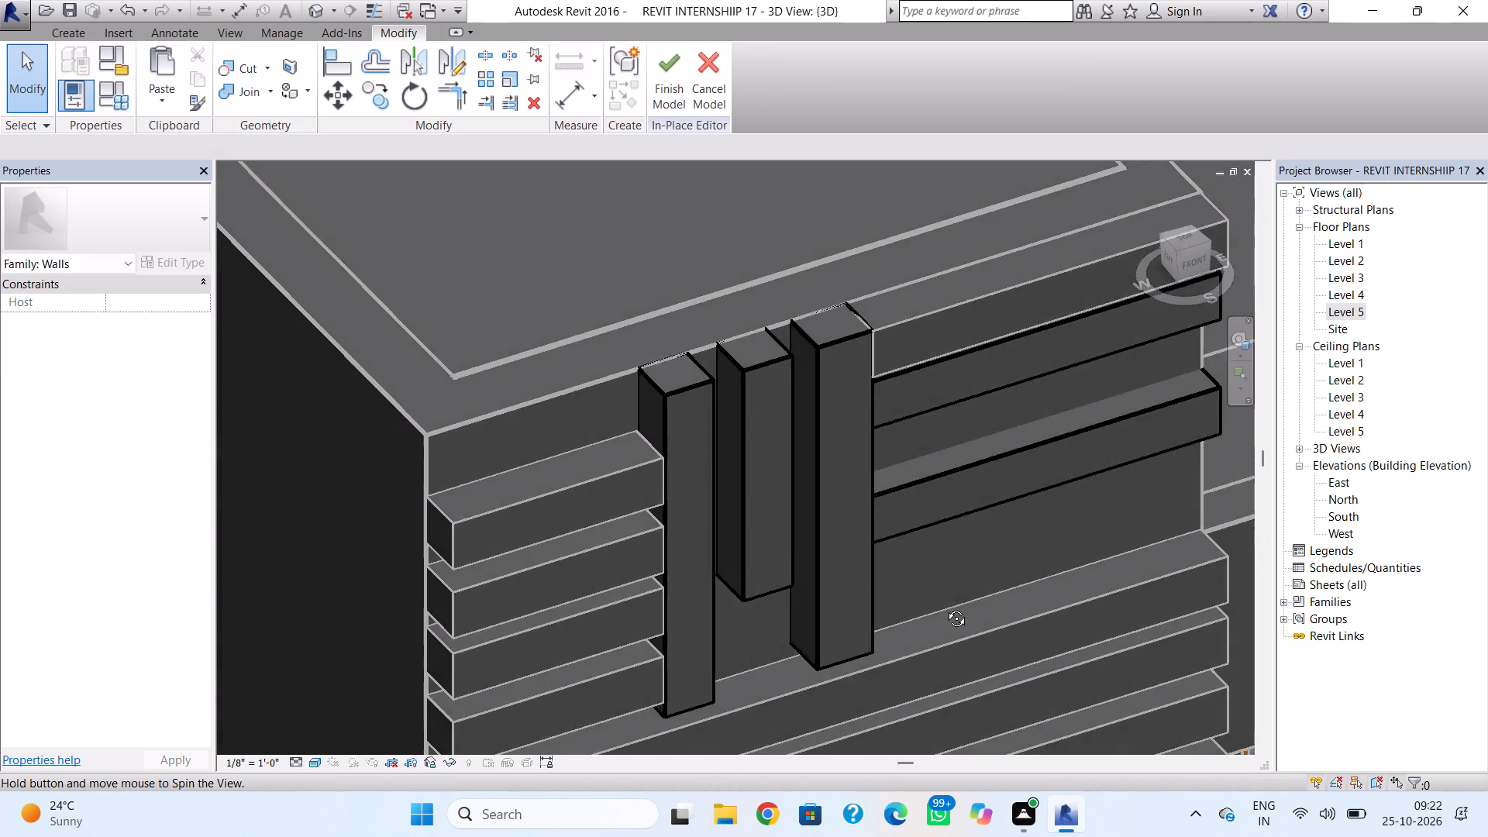
Sketch a rectangular band between the two existing bands, from the third fin to the wall's end, and extrude it 1' 0" deep.
shift+right_drag(945, 607, 849, 401)
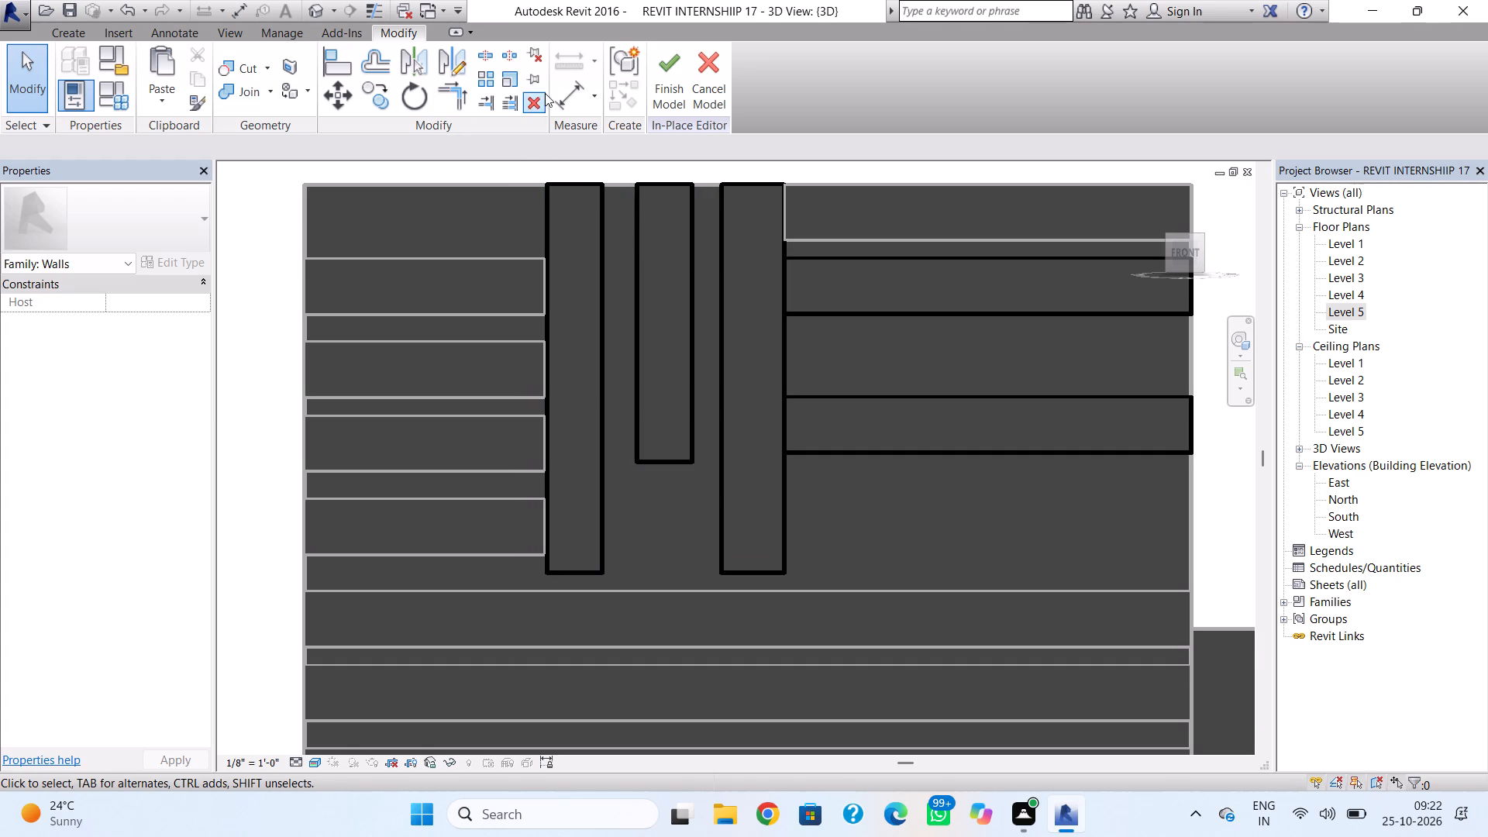
click(80, 32)
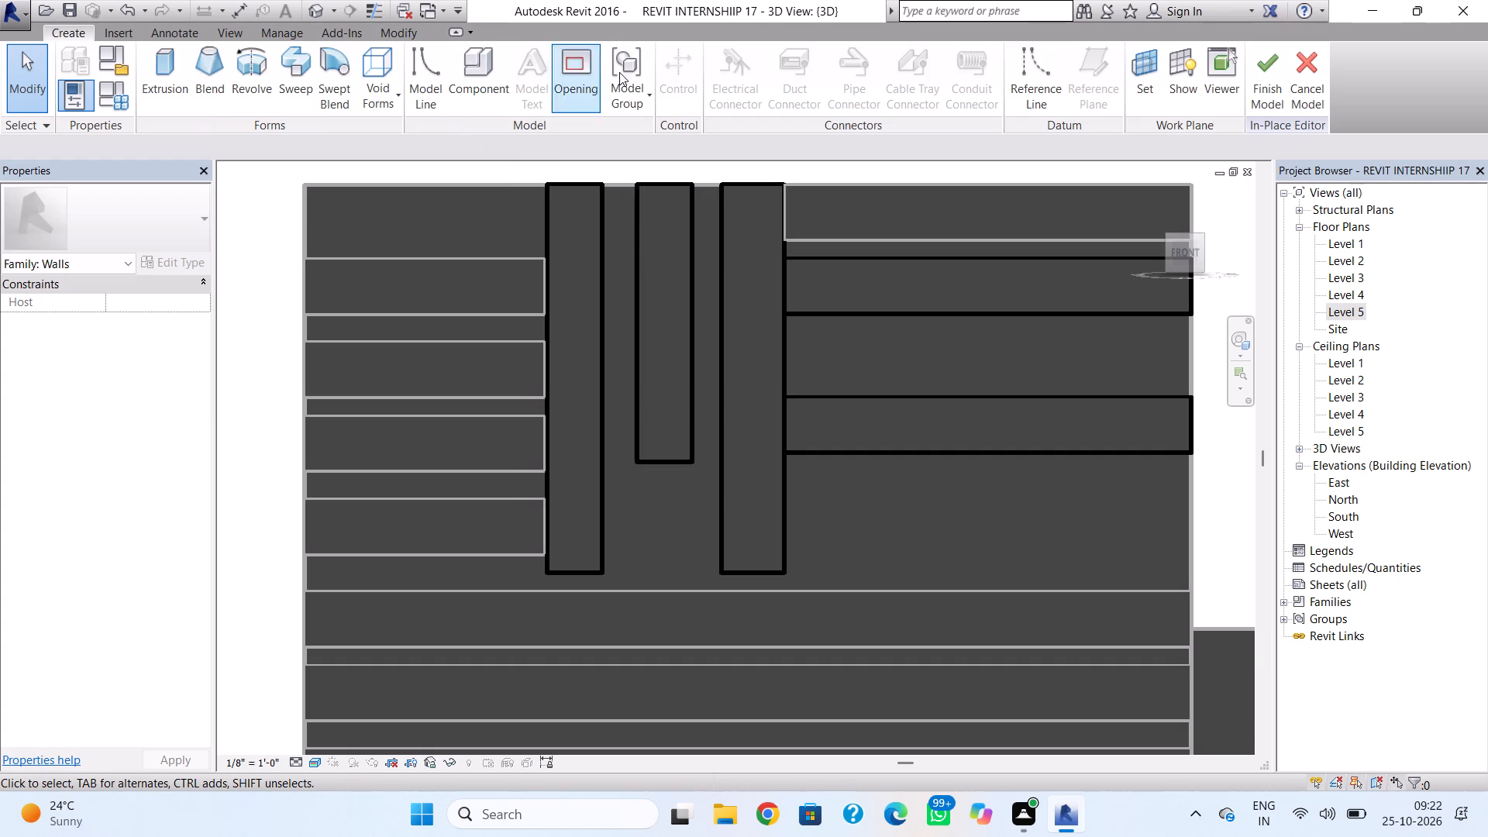
click(170, 92)
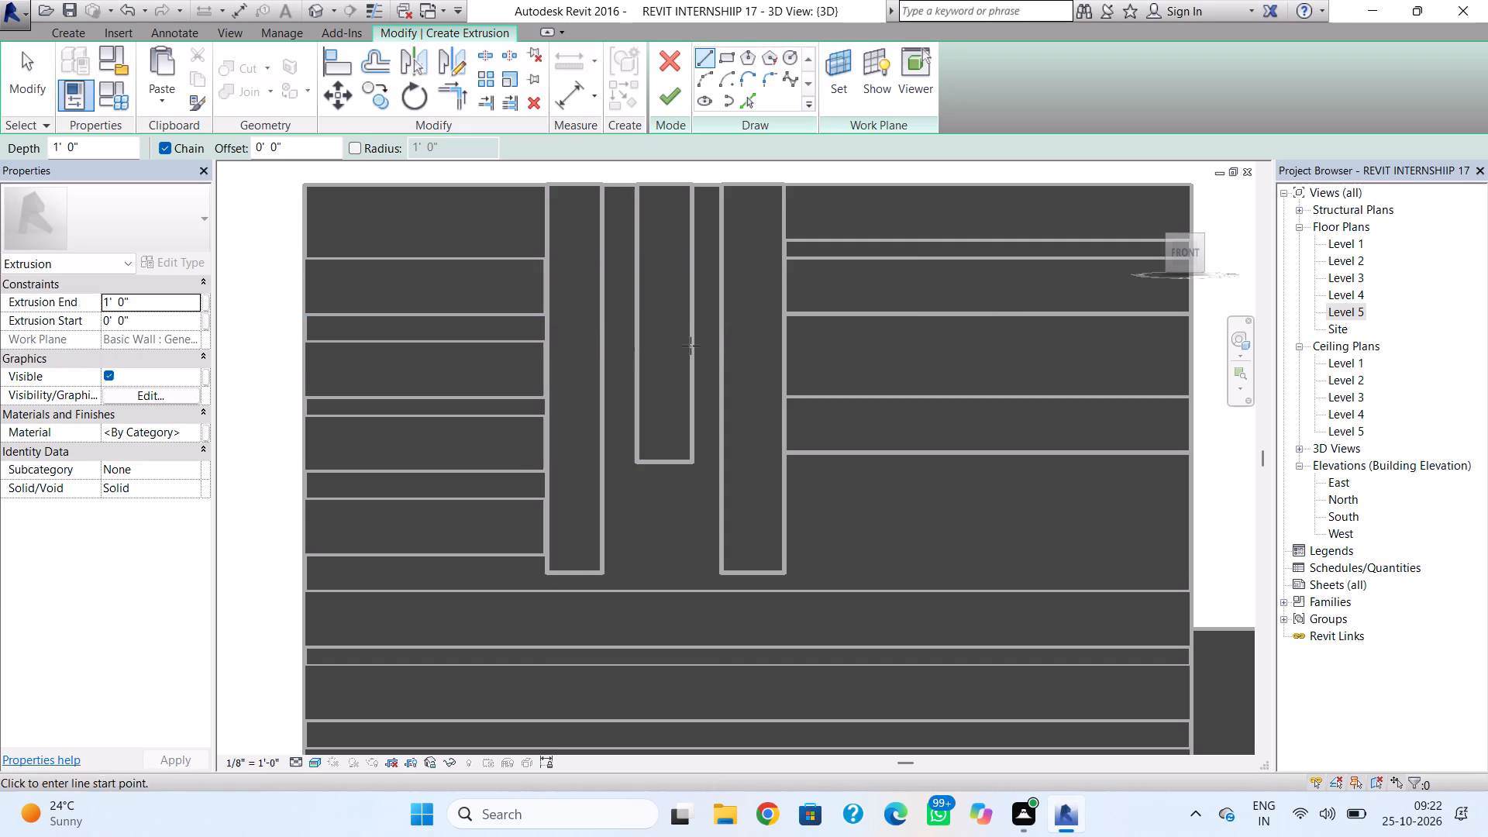
click(780, 342)
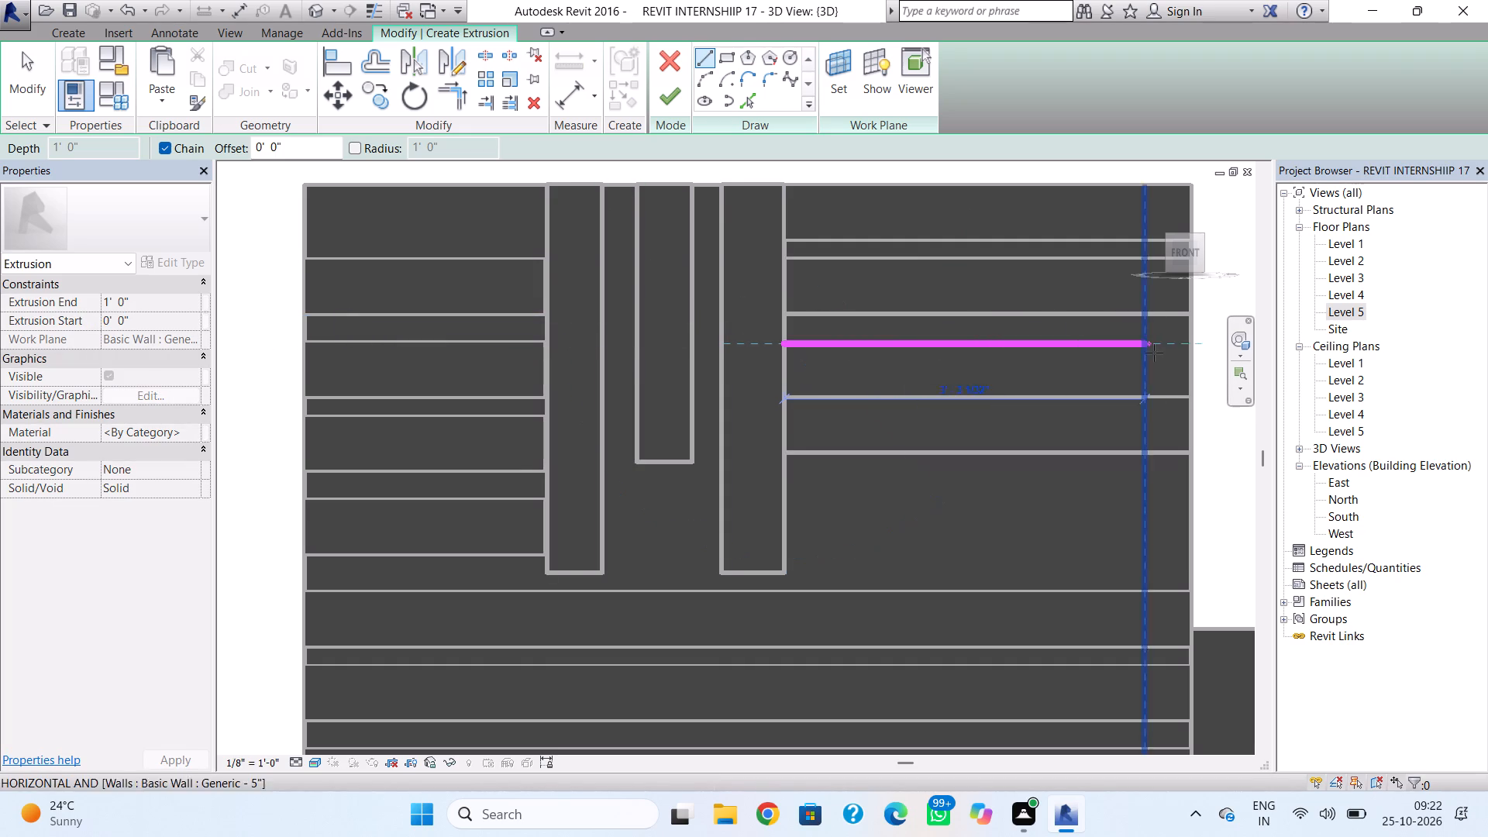
click(1192, 346)
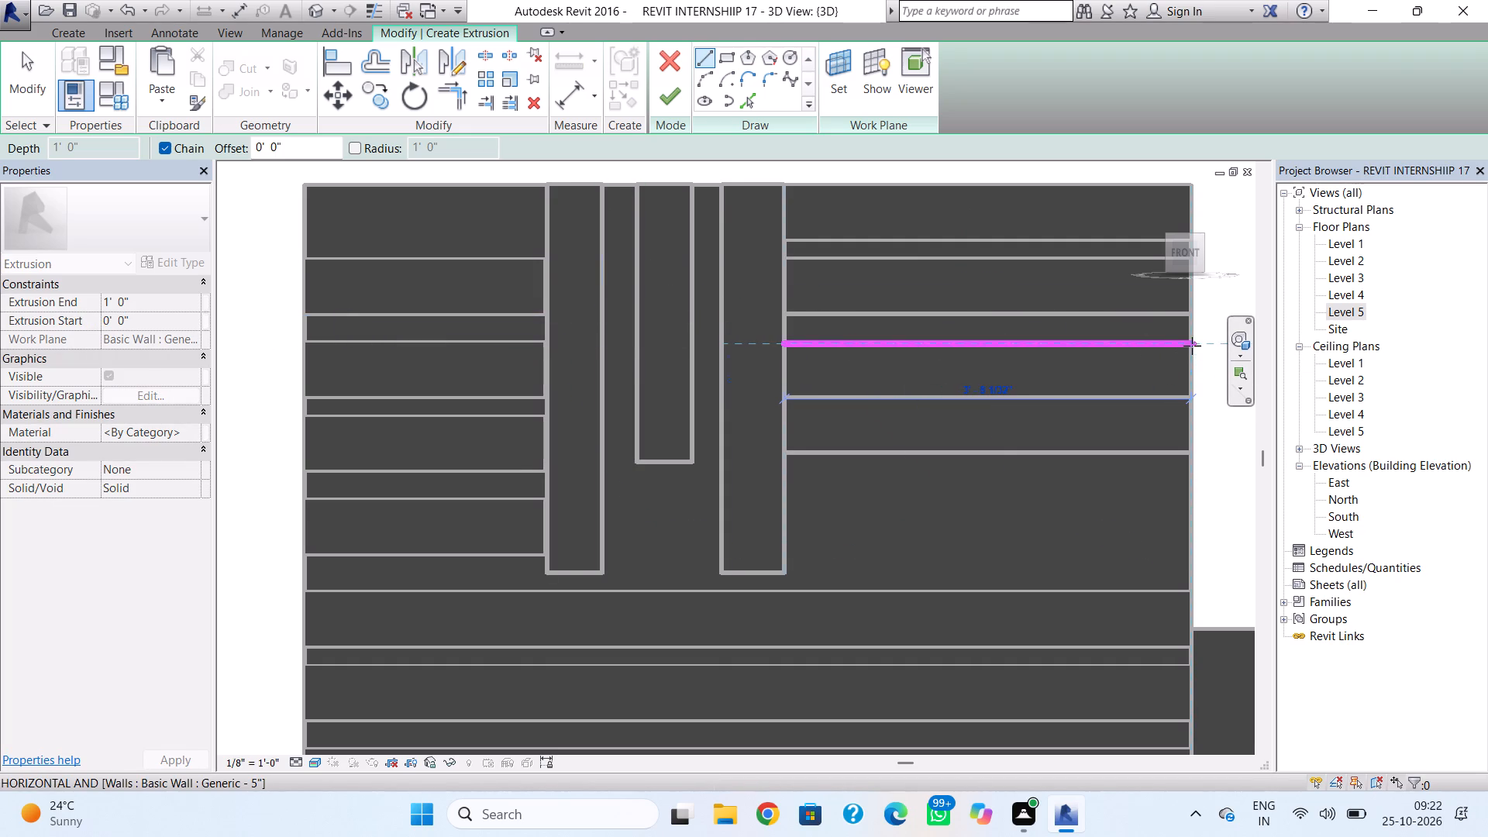
scroll(1190, 387, up, 3)
click(1185, 384)
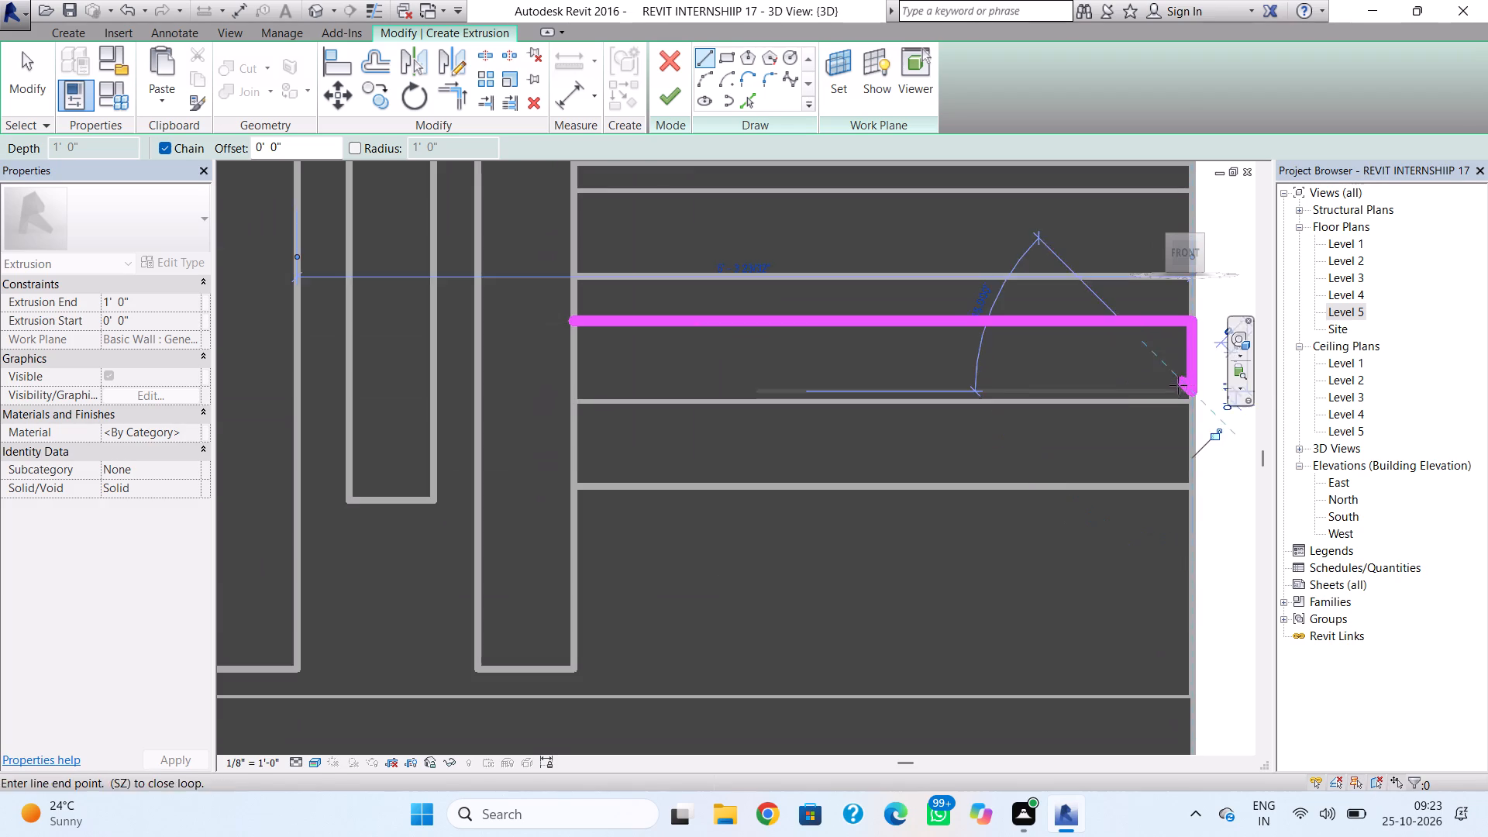
click(568, 382)
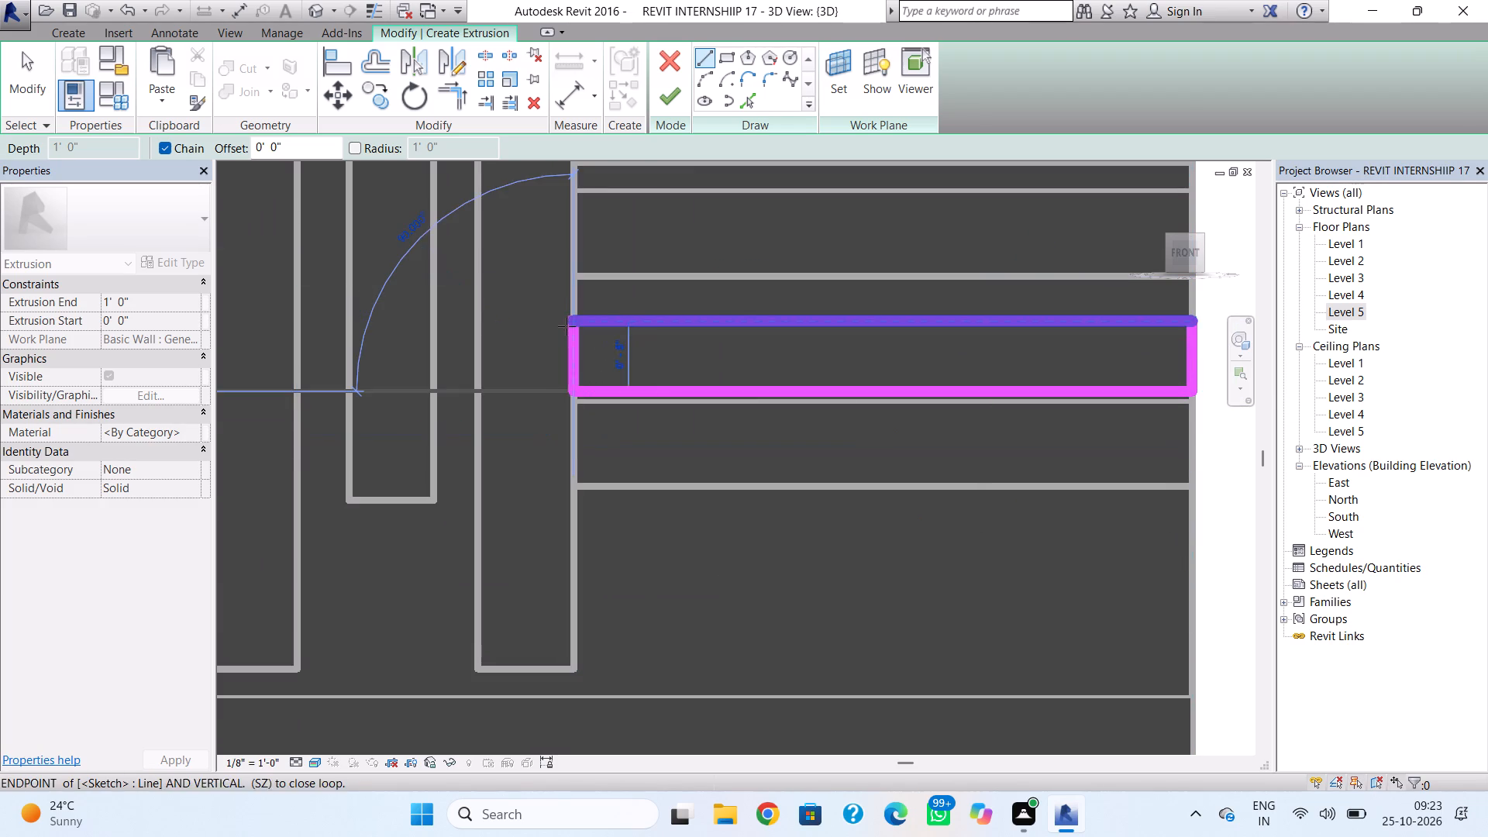
click(567, 326)
key(Escape)
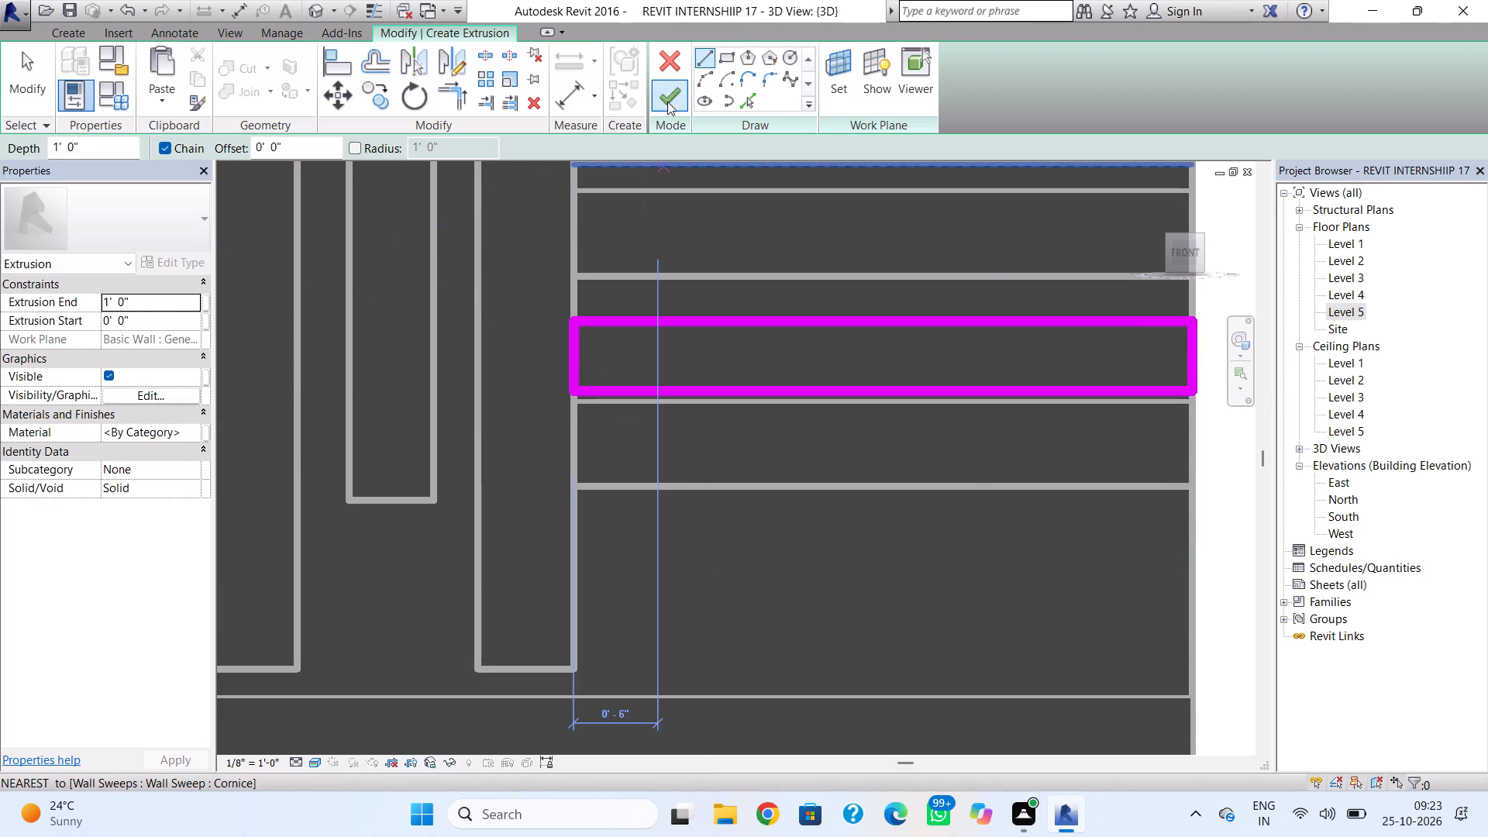
click(670, 87)
Pull the new middle band's face out from the wall to a total depth of about 2' 2", raising its top edge slightly.
scroll(774, 438, down, 1)
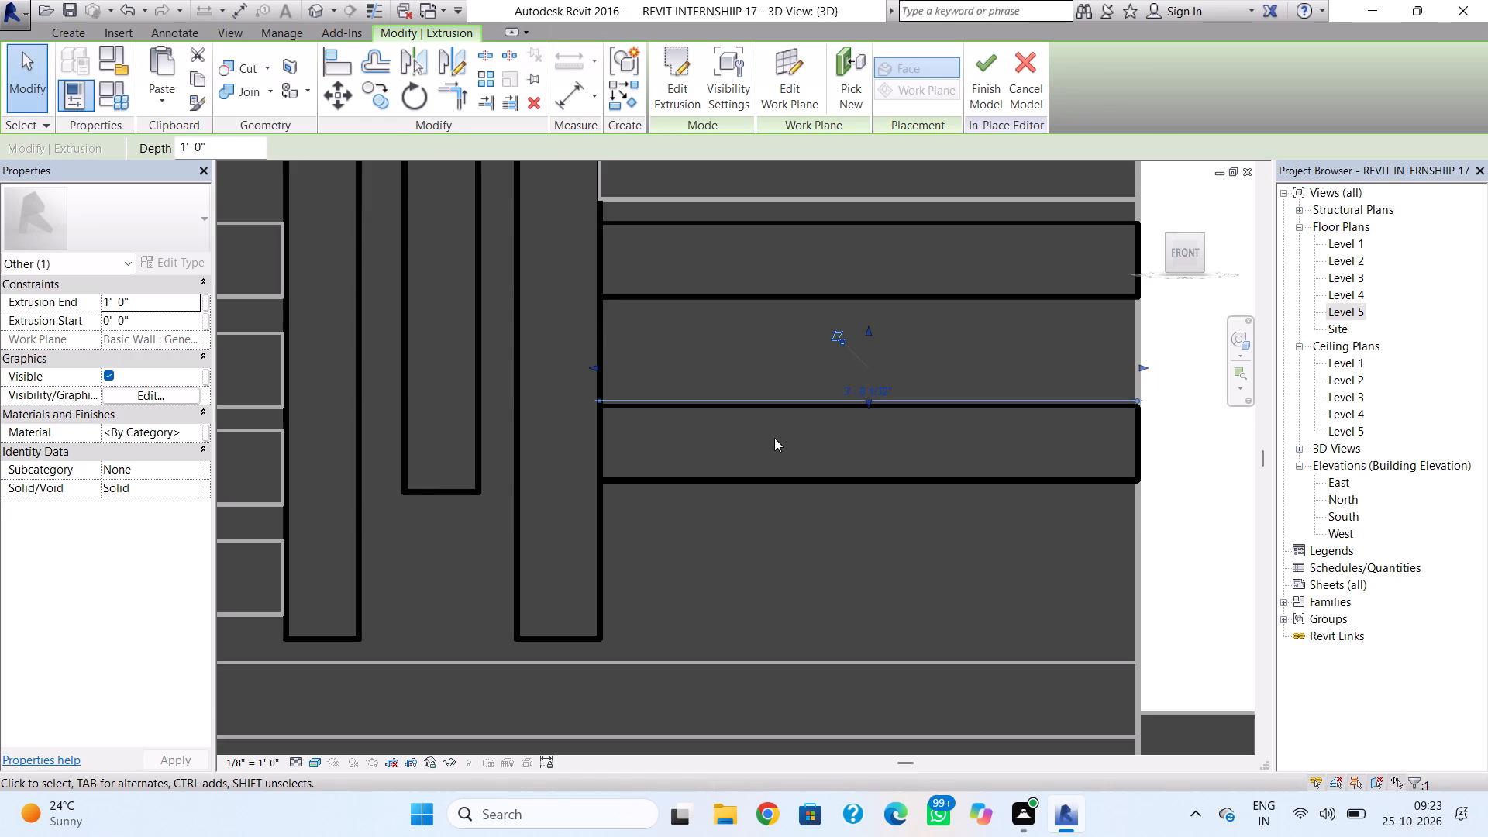
scroll(626, 483, down, 1)
shift+right_drag(625, 483, 725, 497)
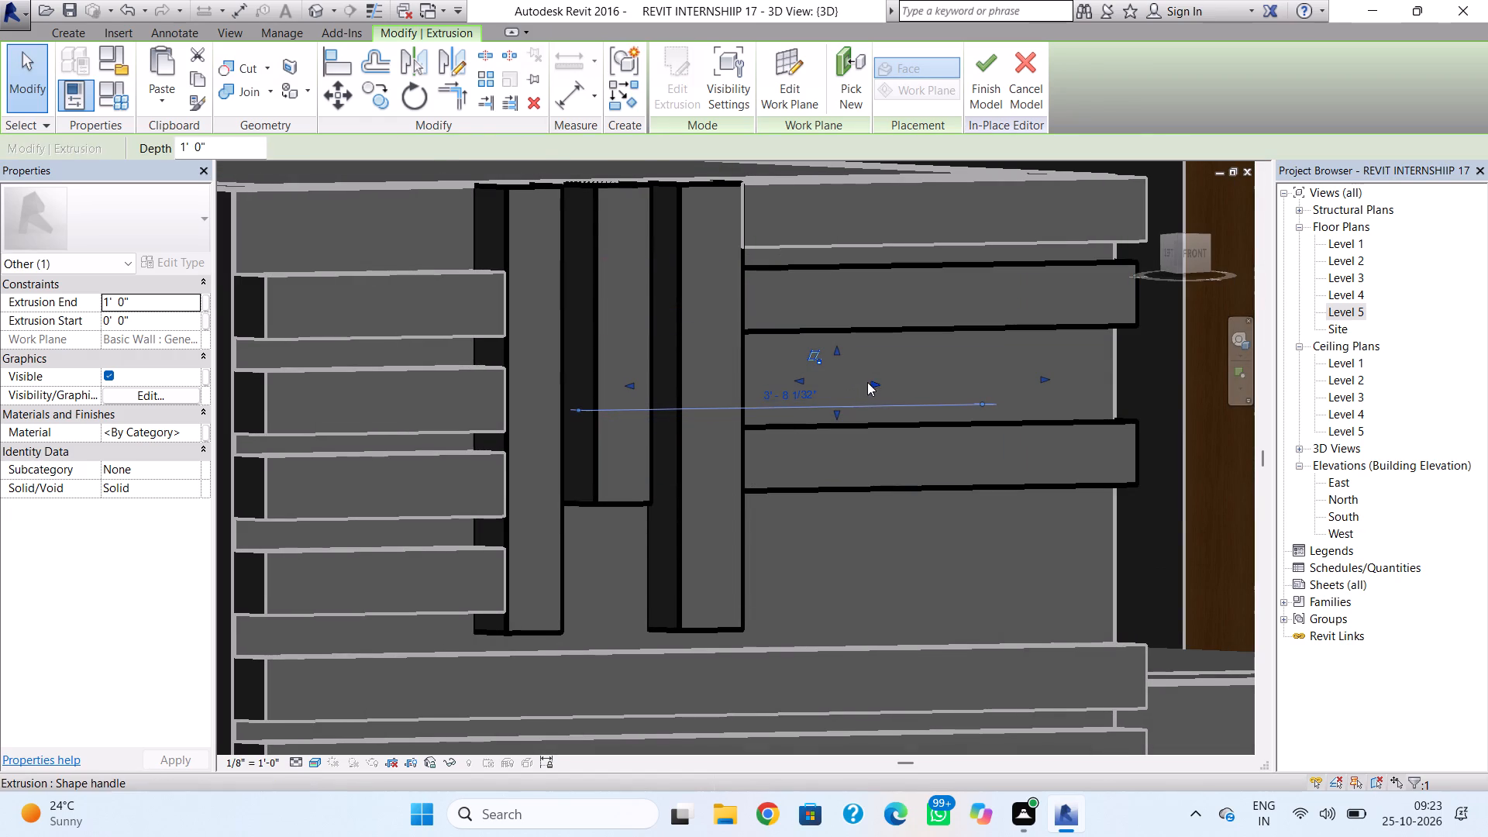
drag(867, 381, 970, 392)
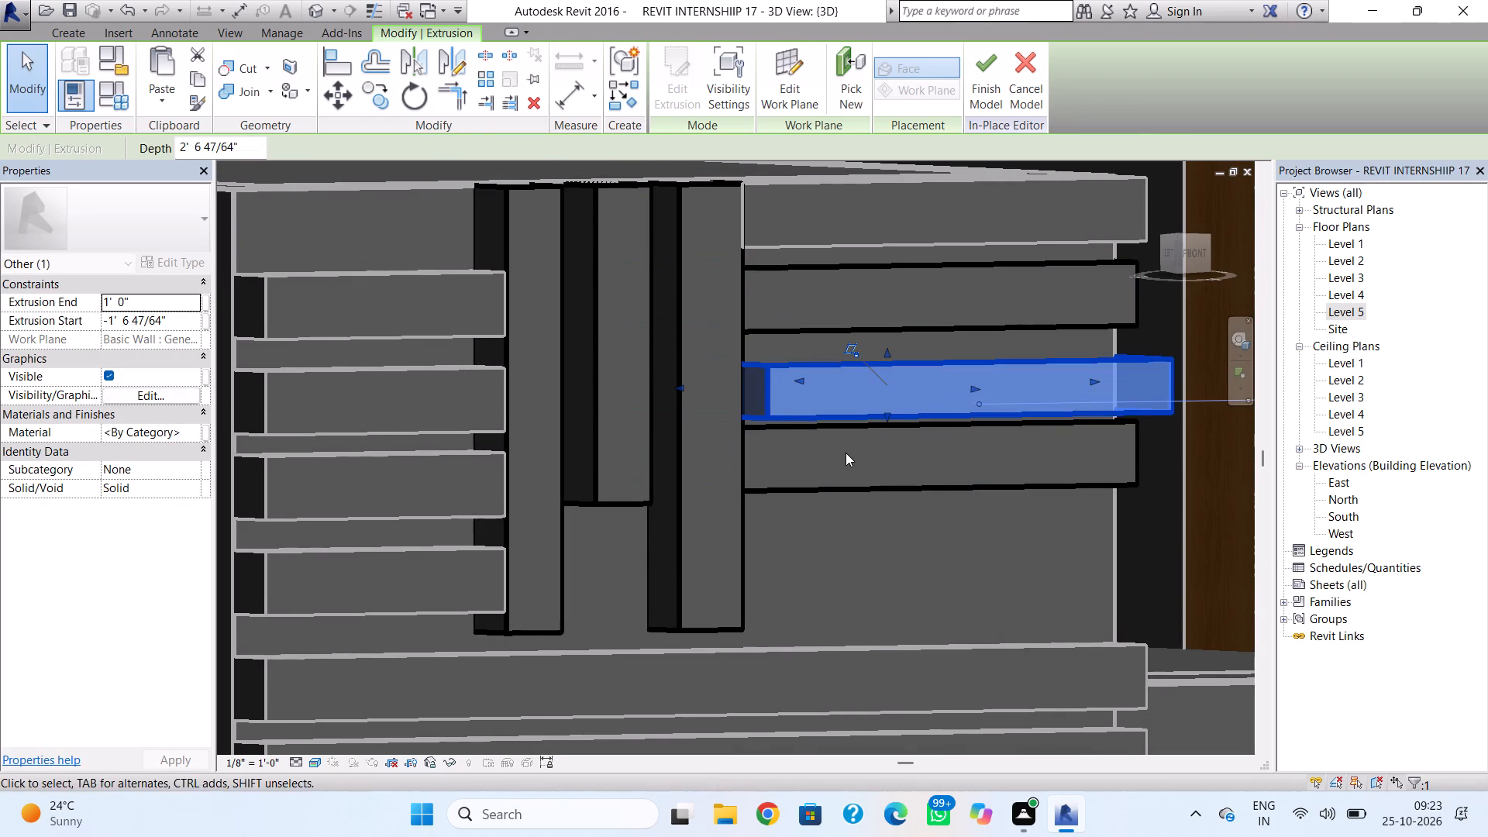
drag(891, 355, 890, 348)
click(911, 511)
shift+right_drag(920, 498, 961, 523)
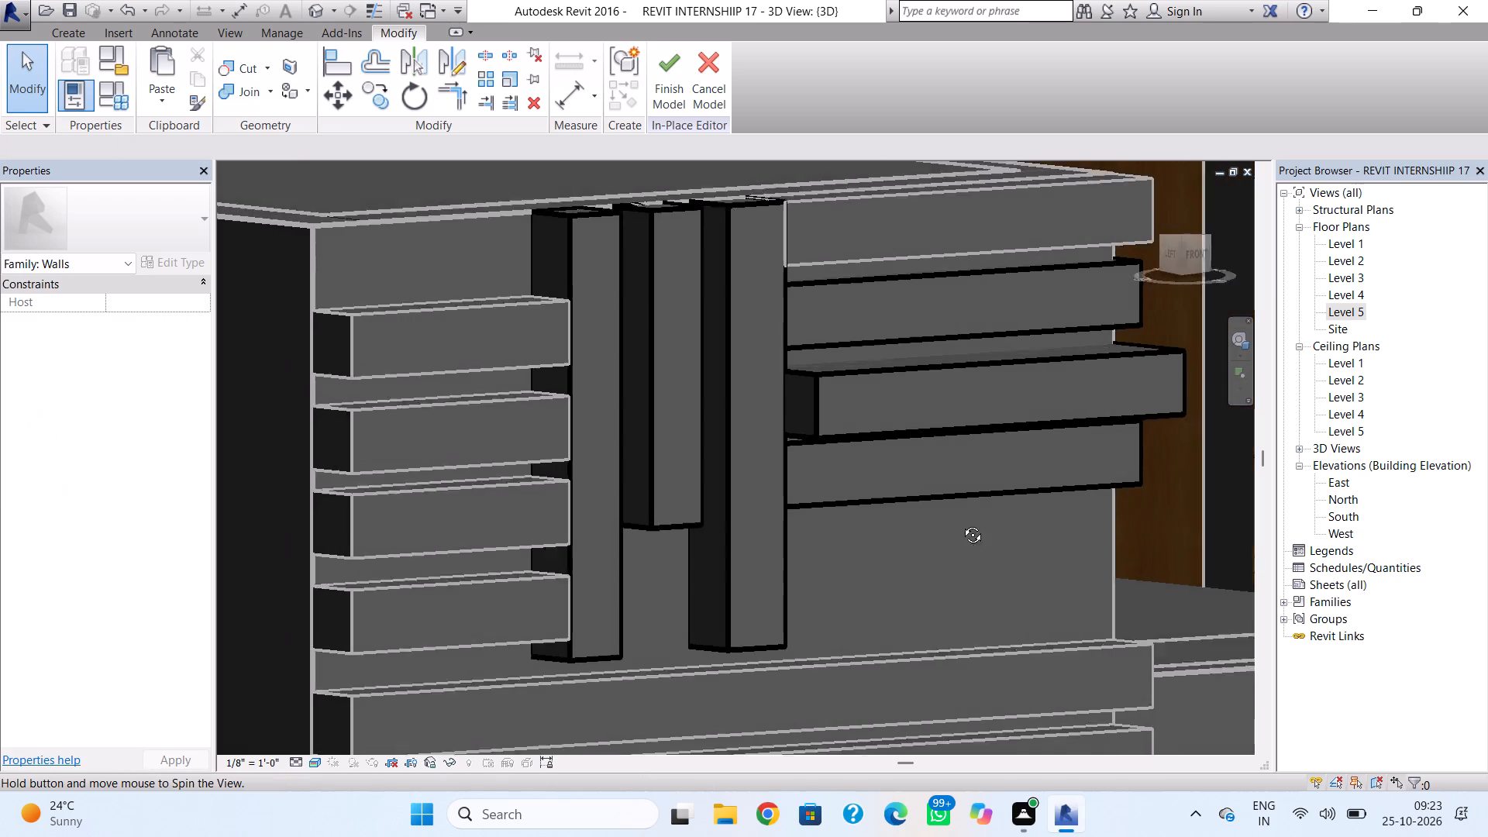
shift+right_drag(961, 523, 1006, 573)
click(1018, 432)
click(1030, 441)
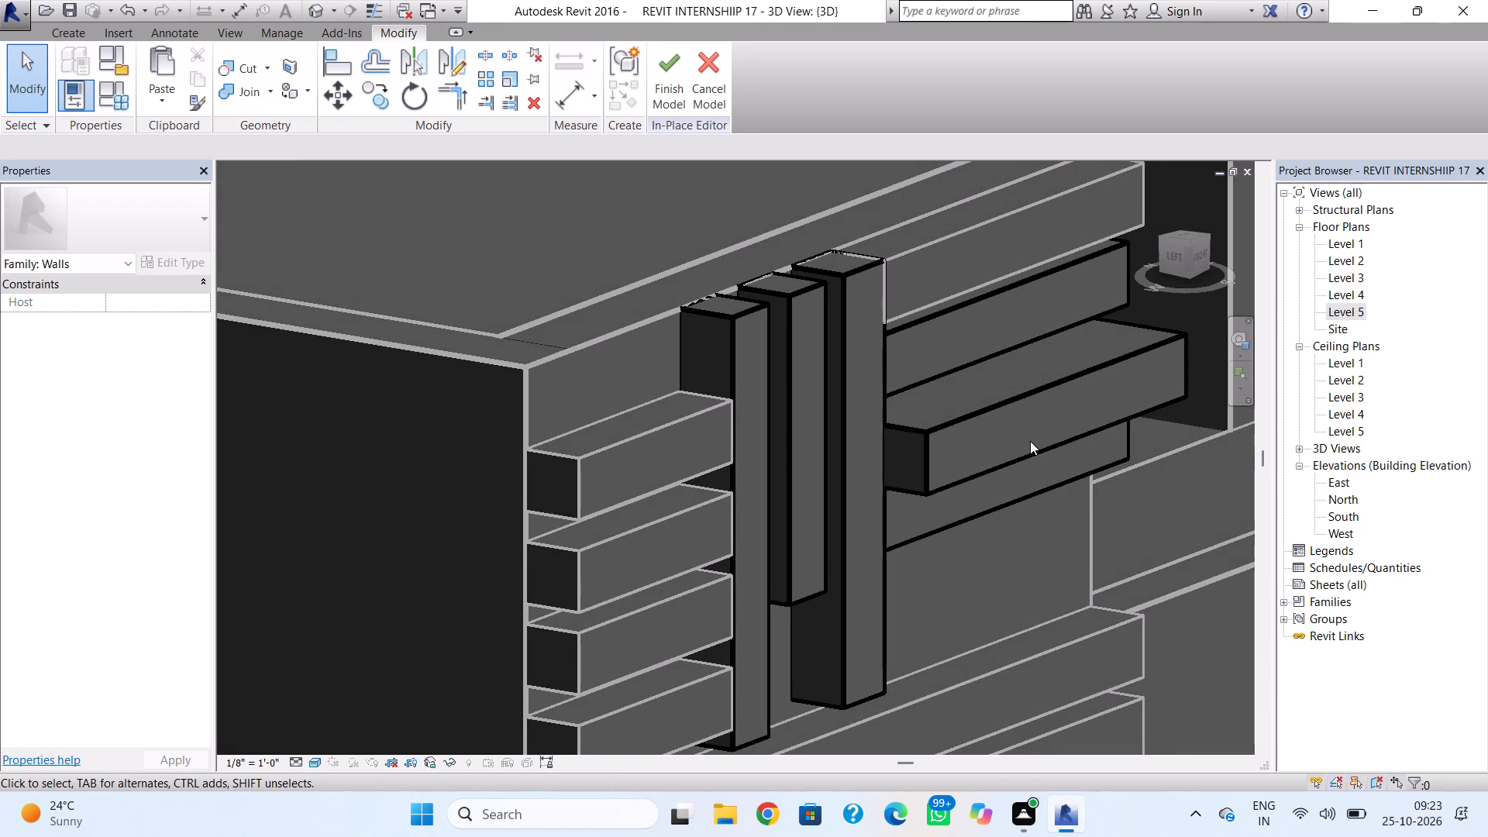
click(925, 448)
drag(1058, 414, 1049, 411)
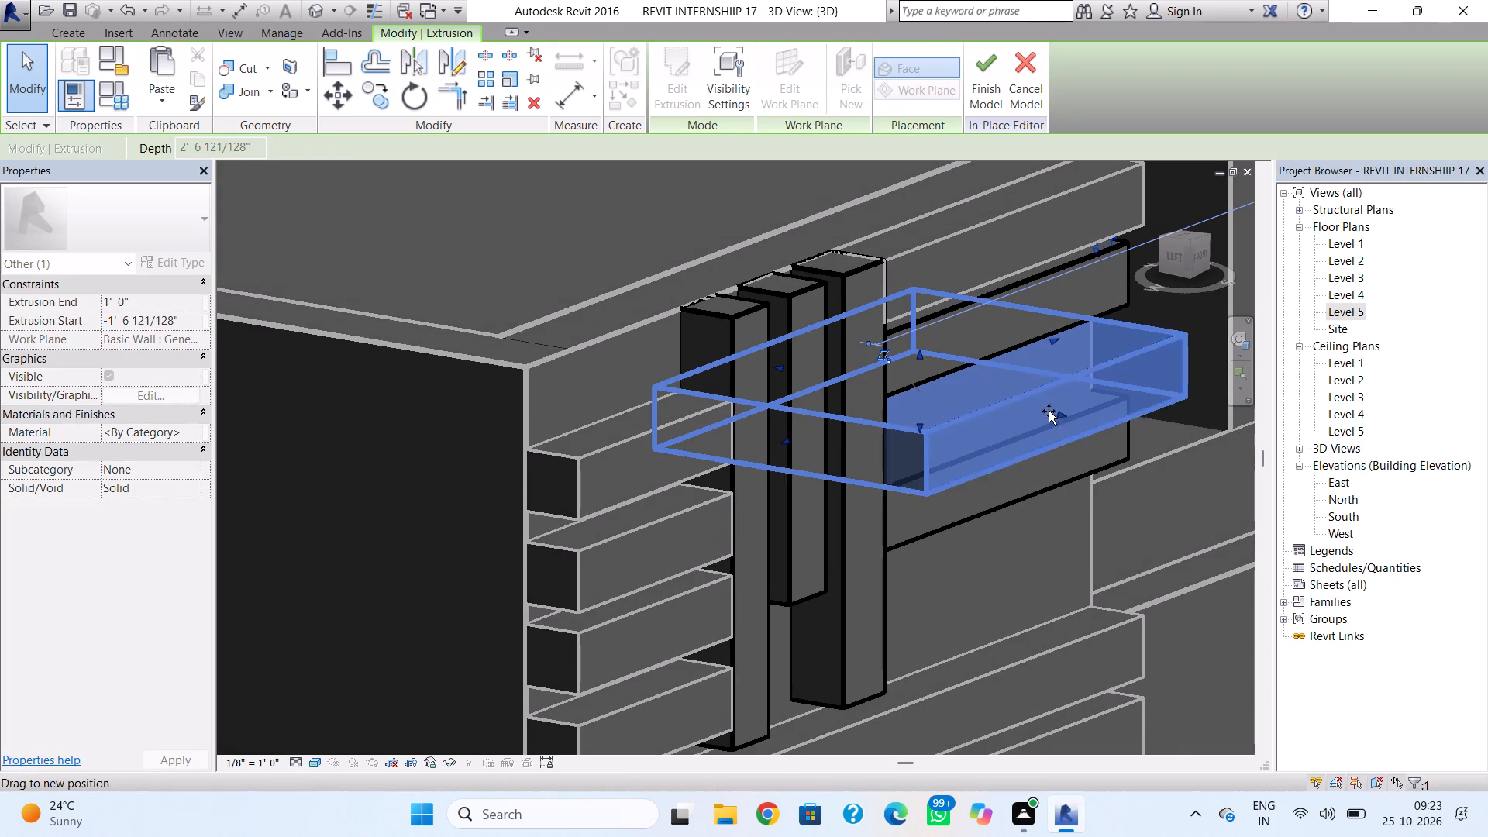
drag(1049, 411, 1019, 398)
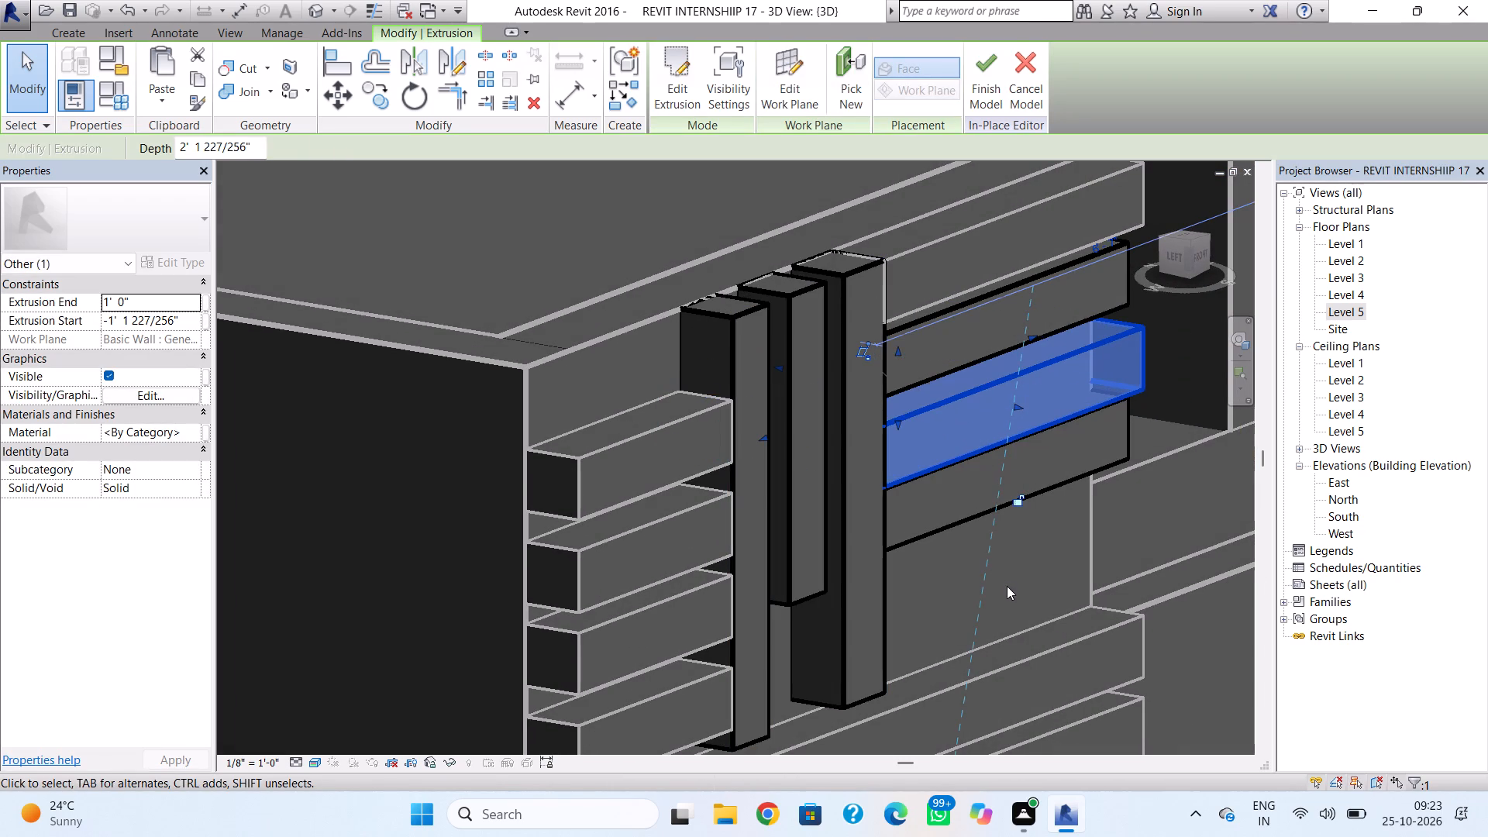
click(1007, 586)
Lower the bottom edge of the lowest band to the base of the middle fin and adjust its top edge slightly.
shift+right_drag(974, 539, 881, 445)
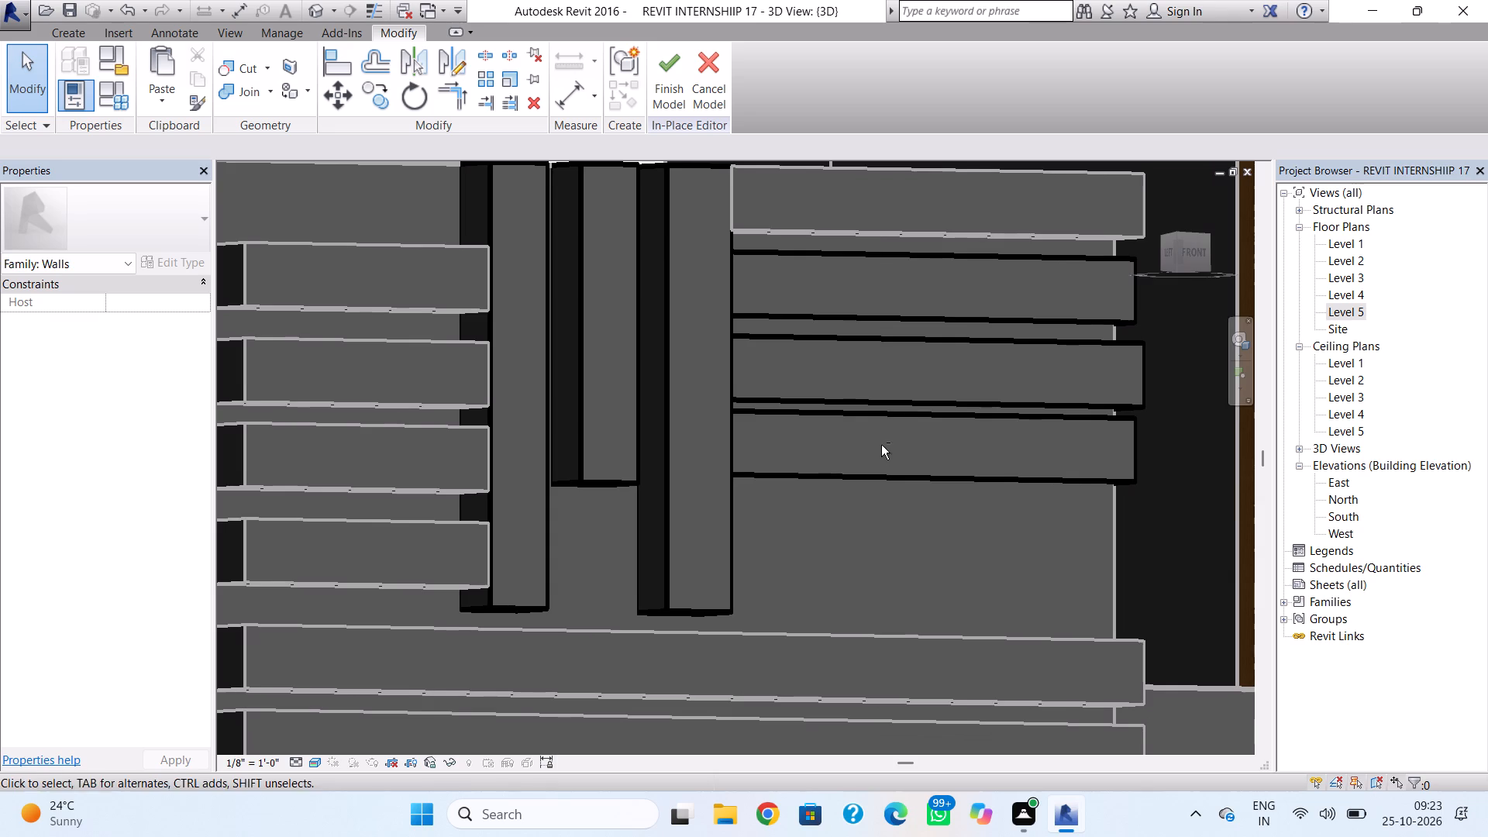
shift+right_drag(893, 476, 823, 480)
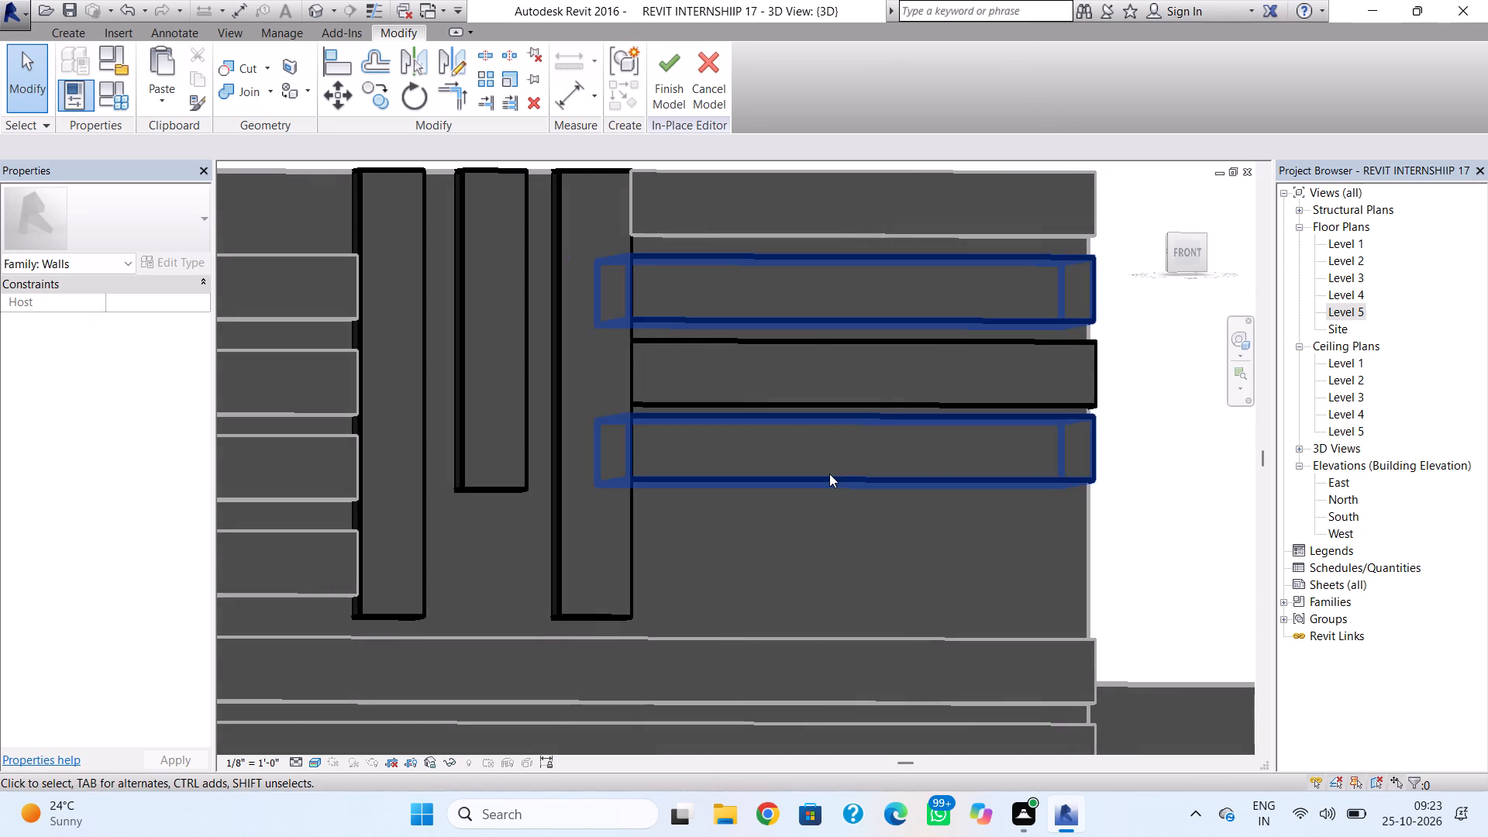
click(829, 474)
click(848, 485)
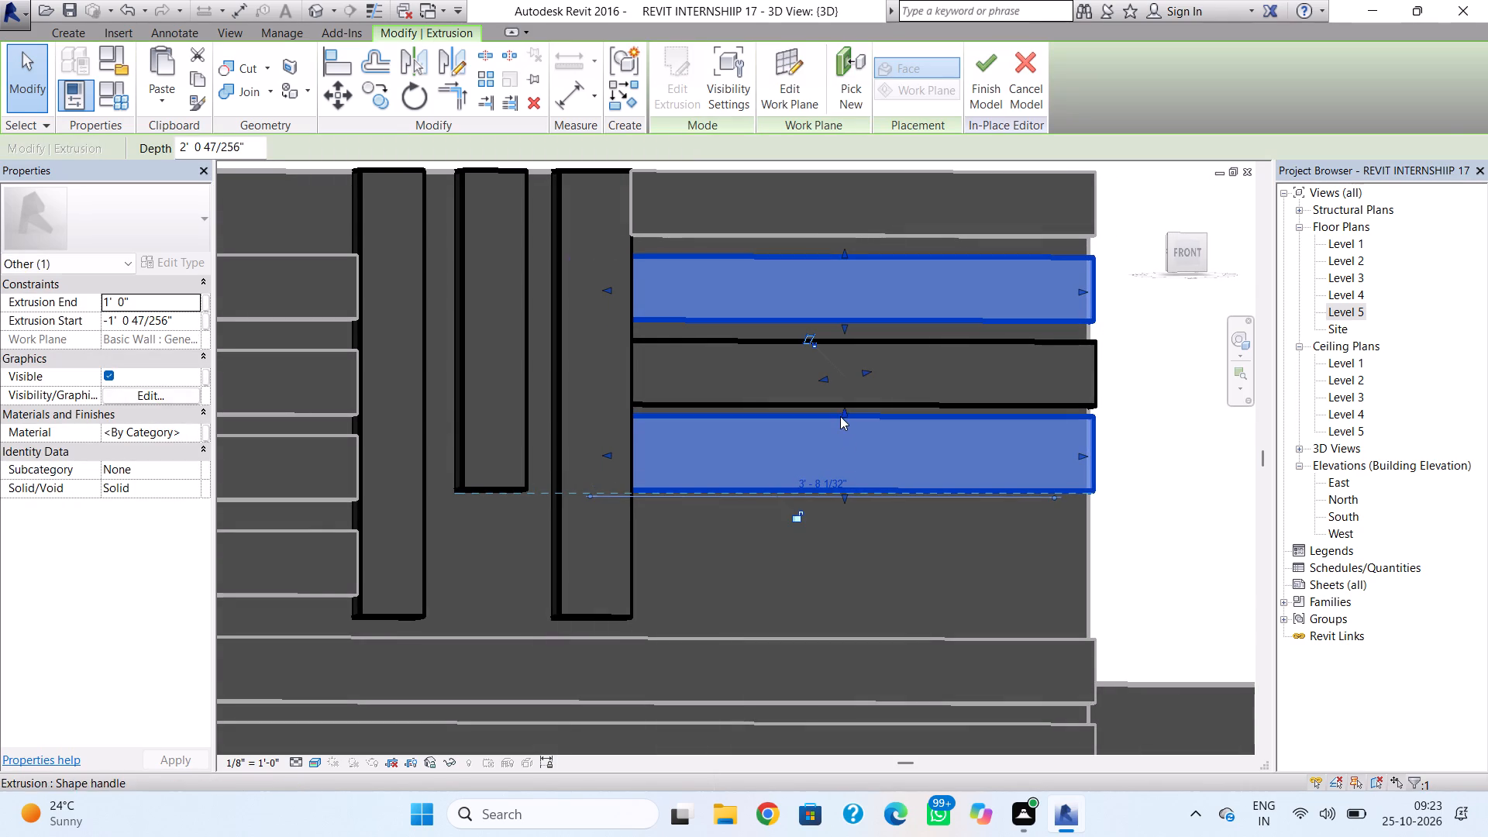
drag(839, 410, 839, 418)
click(864, 556)
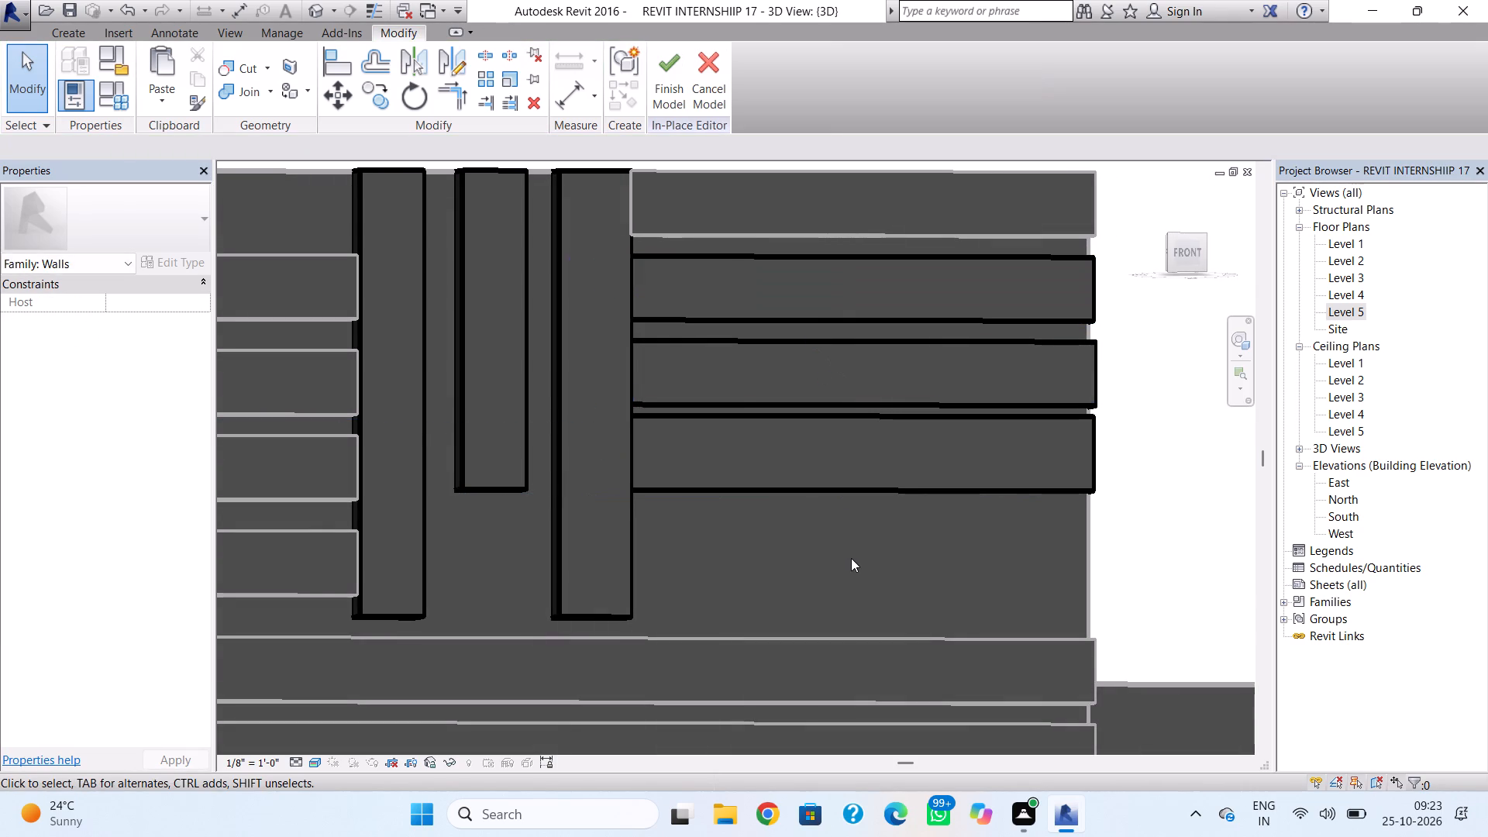
Sketch a fourth rectangular extrusion profile about 3' 8" long below the three bands, from the third fin to the wall's end.
scroll(846, 558, down, 2)
middle_drag(846, 554, 847, 492)
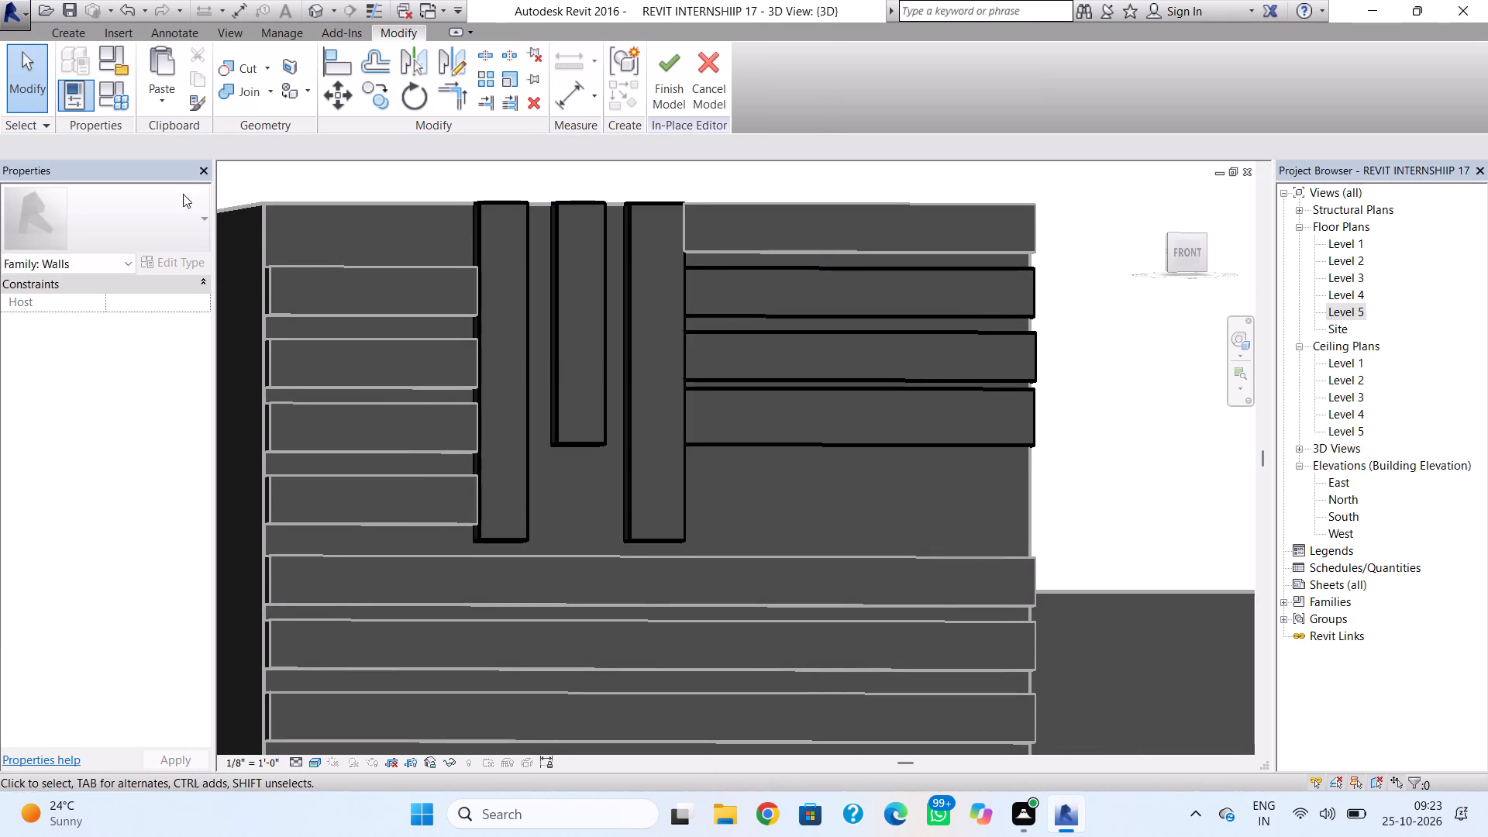
click(66, 29)
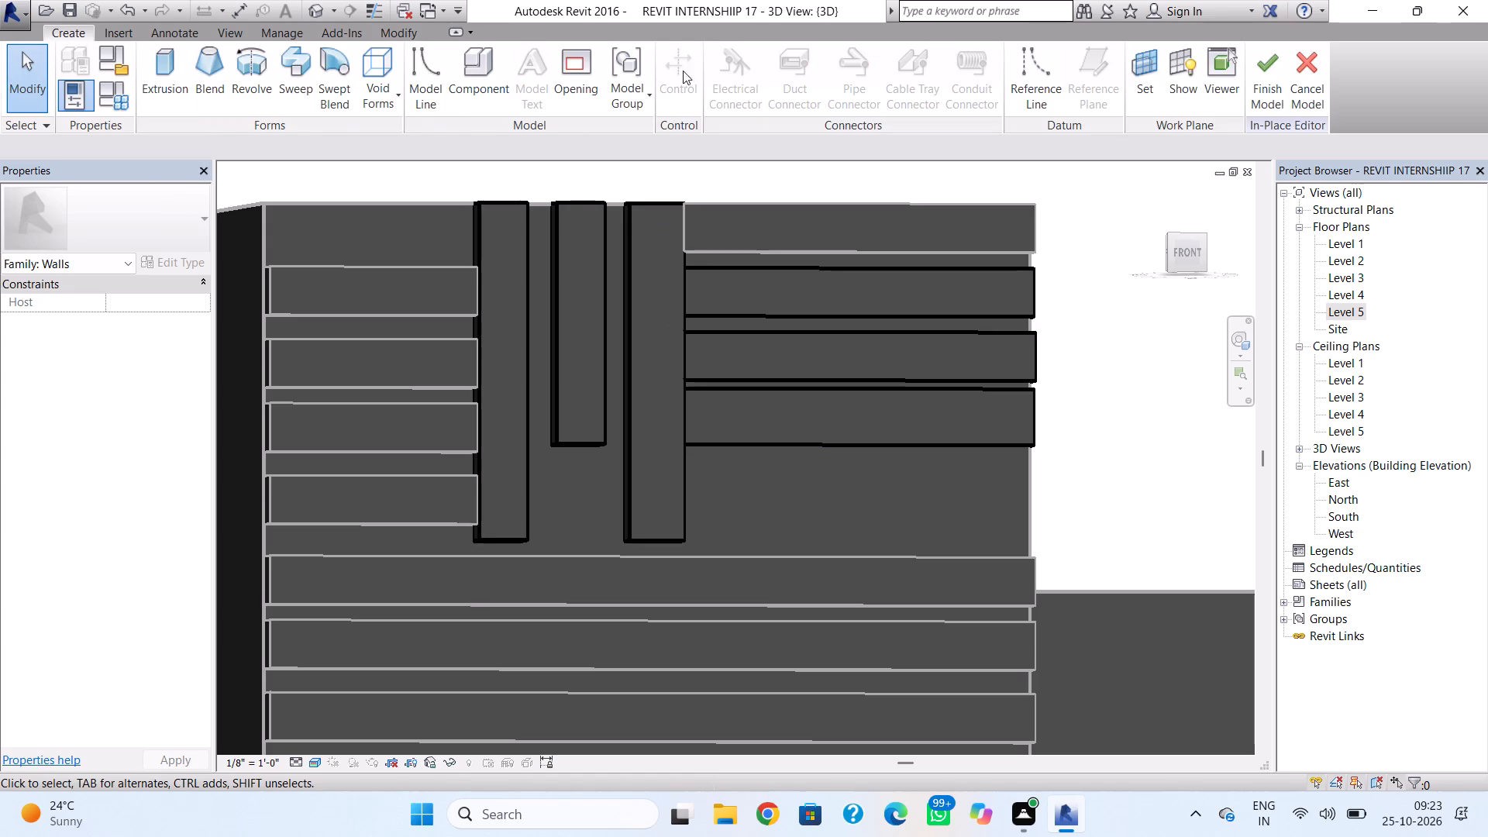
click(173, 49)
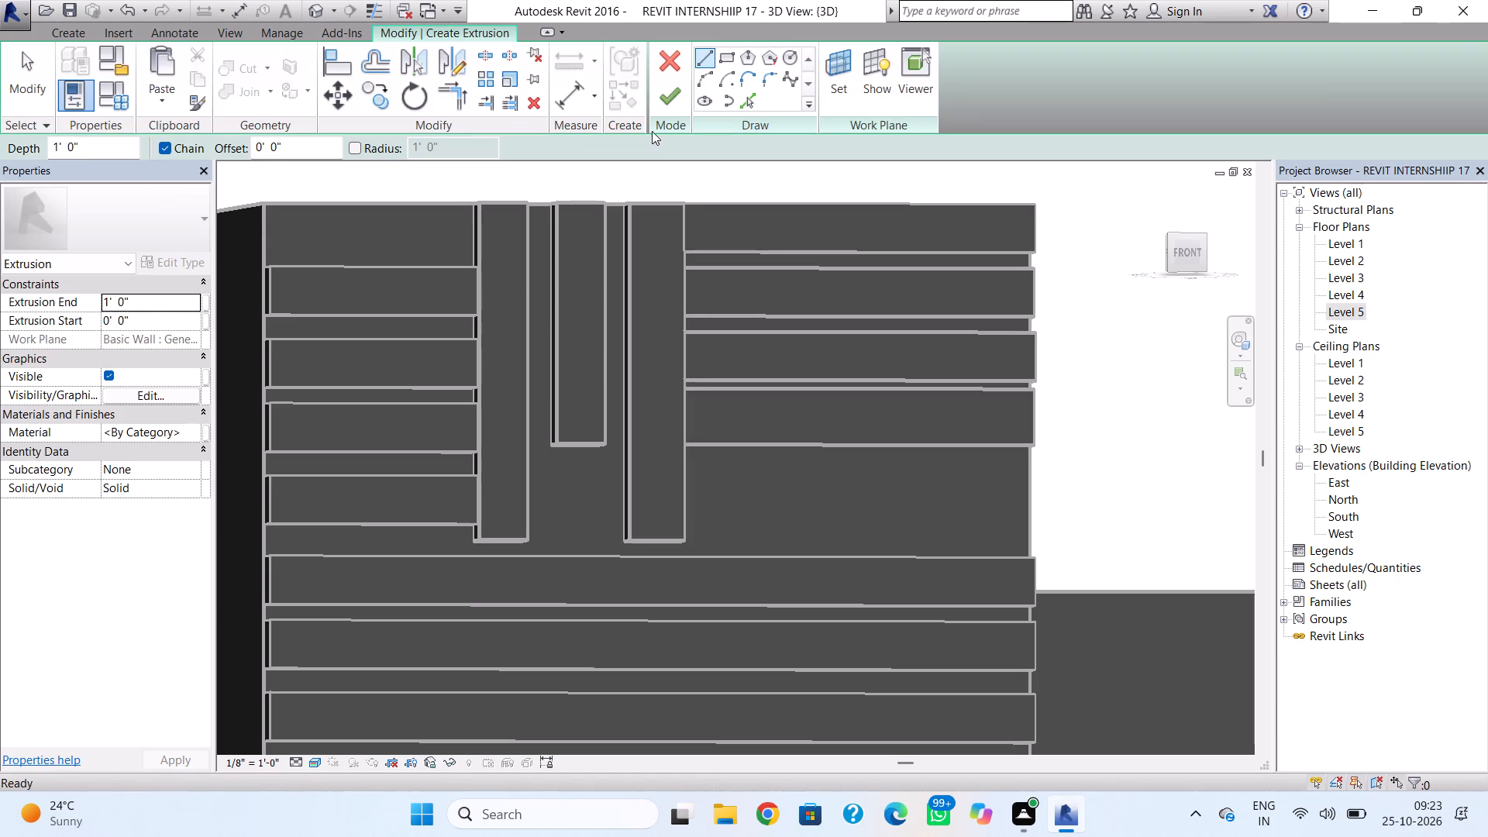
shift+right_drag(683, 489, 660, 504)
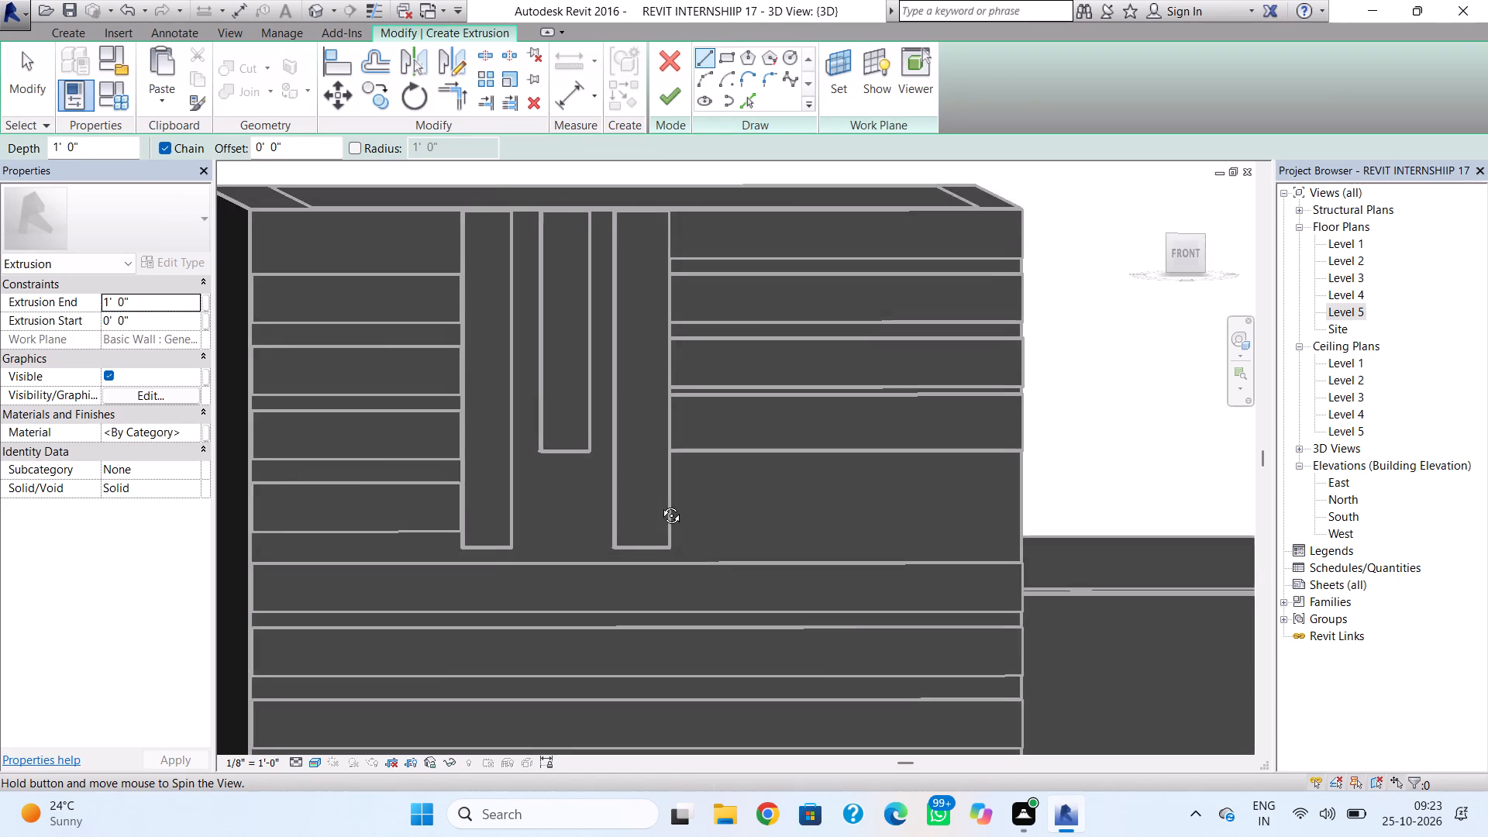
shift+right_drag(660, 504, 656, 503)
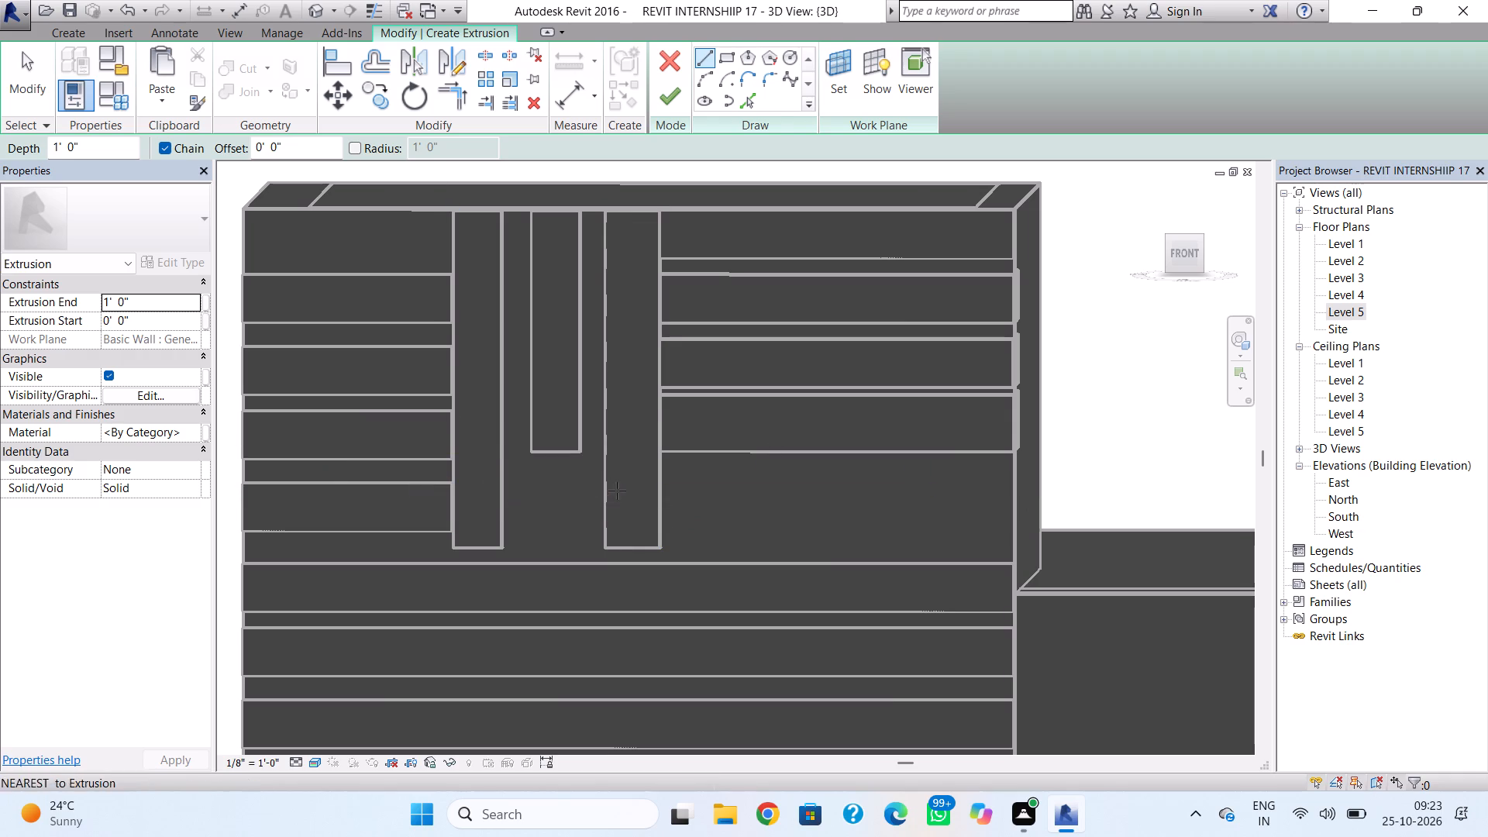
click(658, 487)
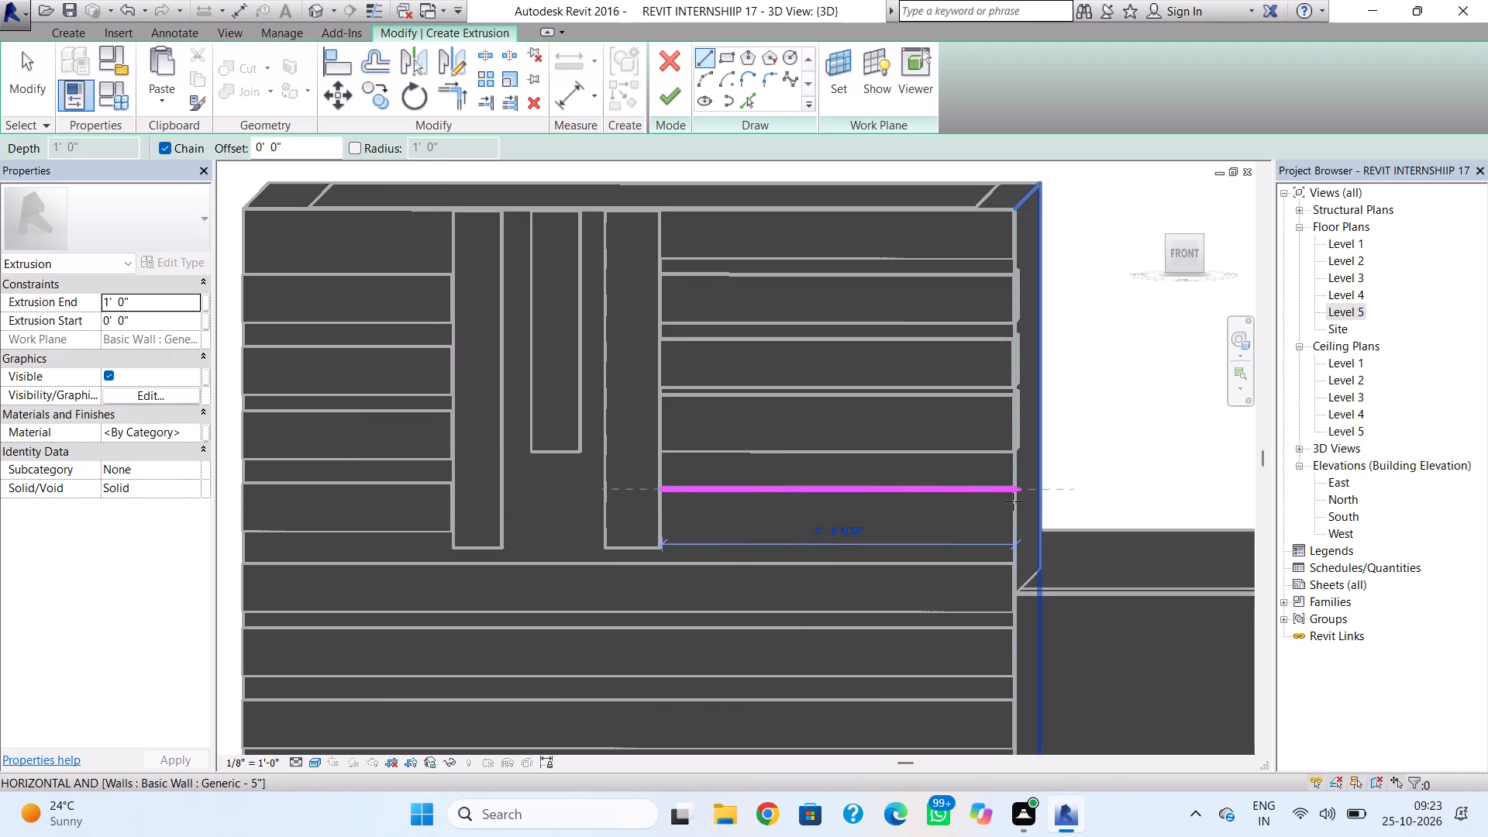
shift+right_click(1009, 499)
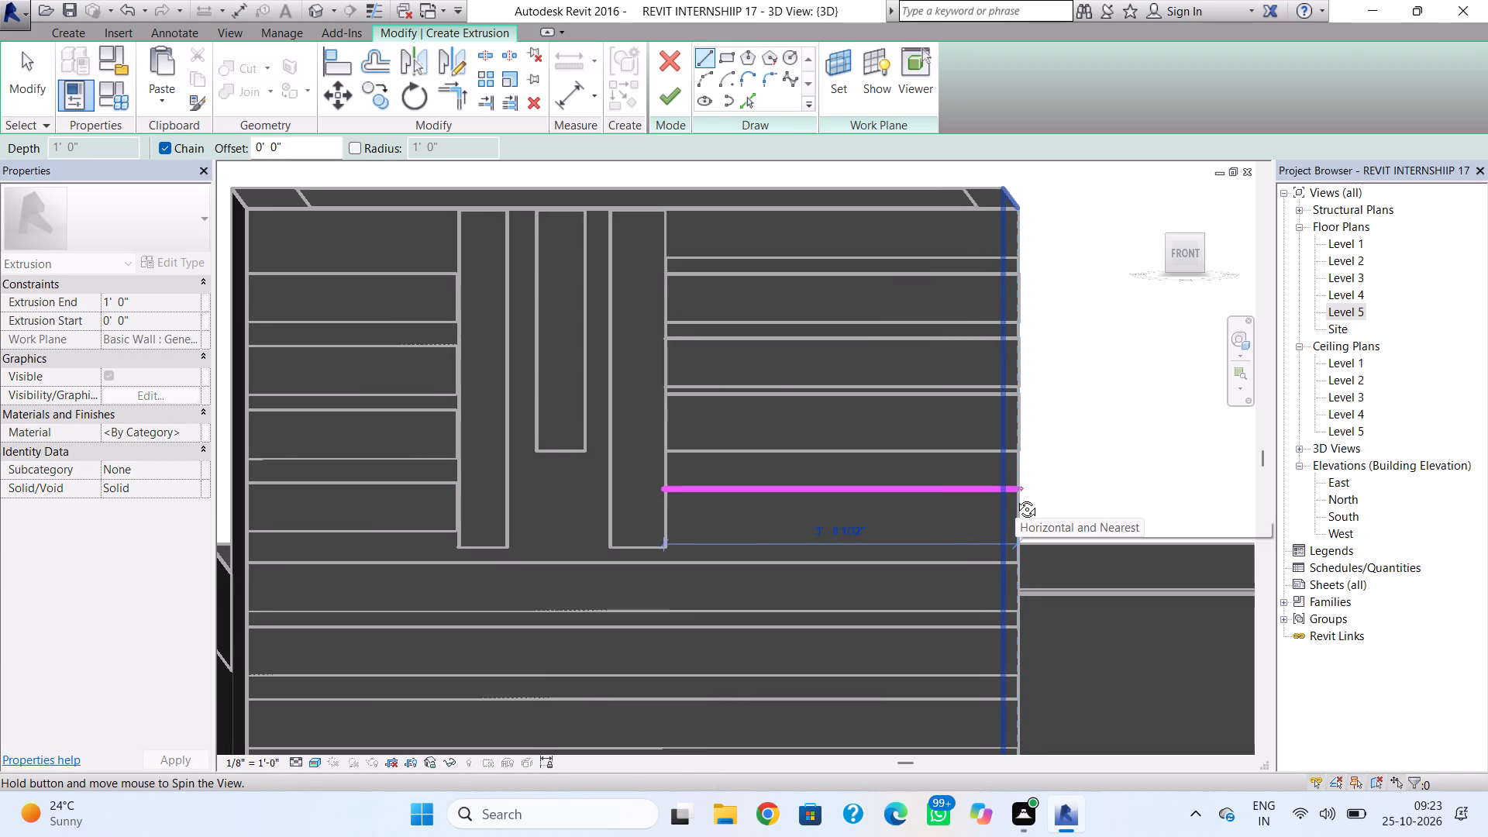
click(1018, 487)
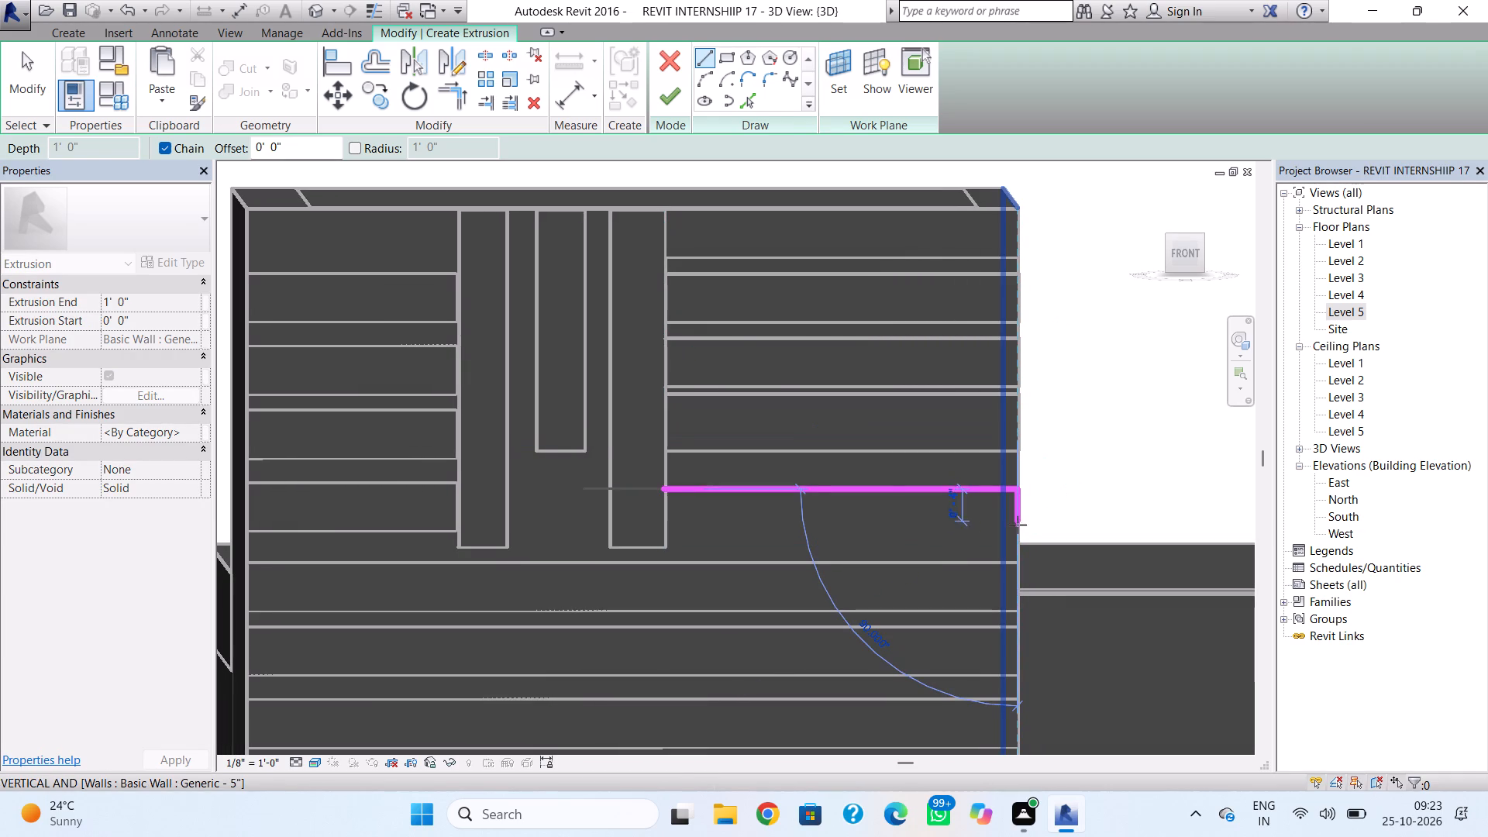
click(1016, 542)
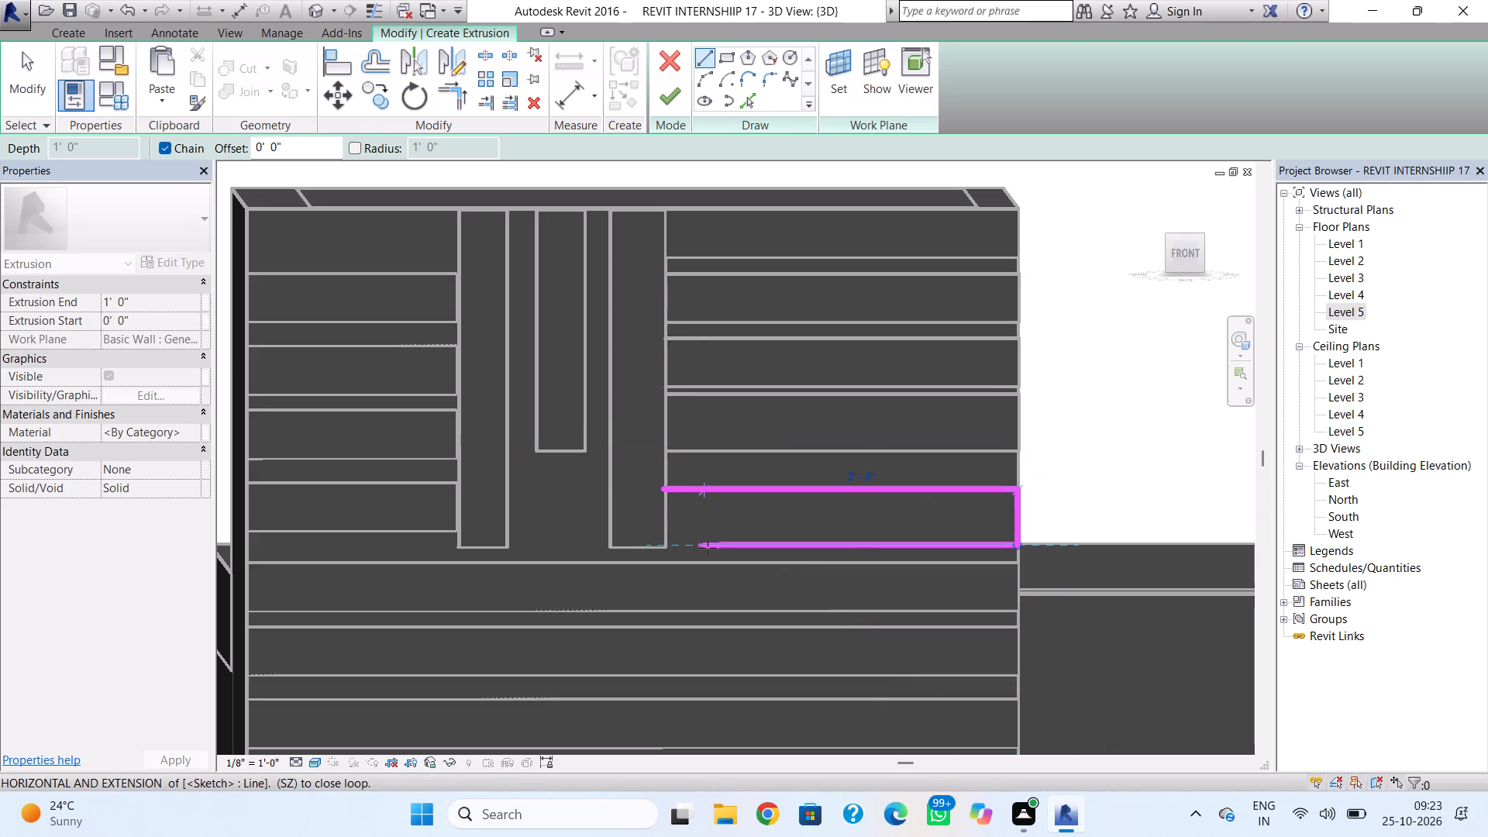
click(670, 540)
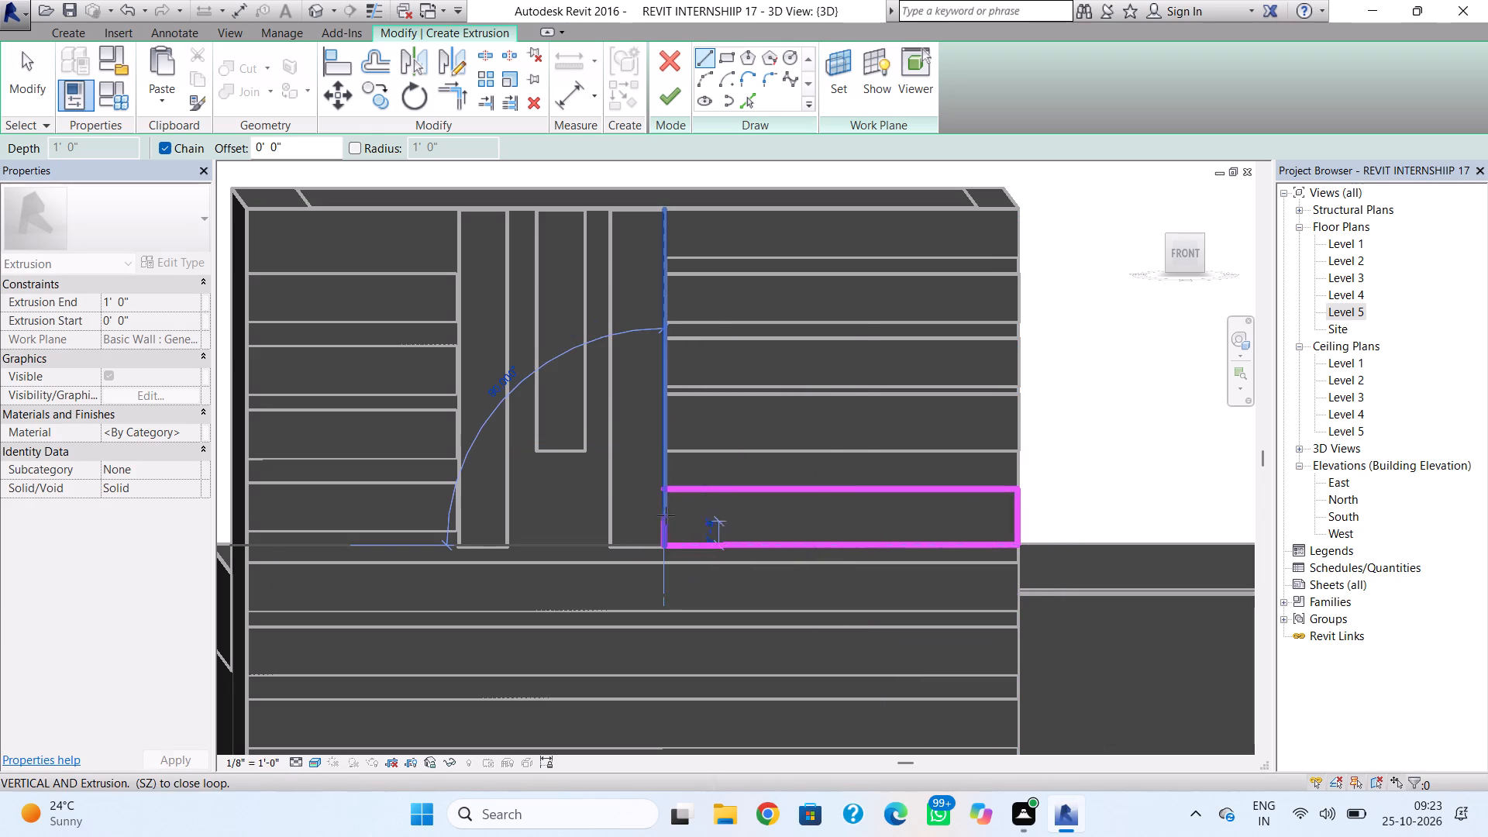
click(666, 495)
key(Escape)
key(Escape)
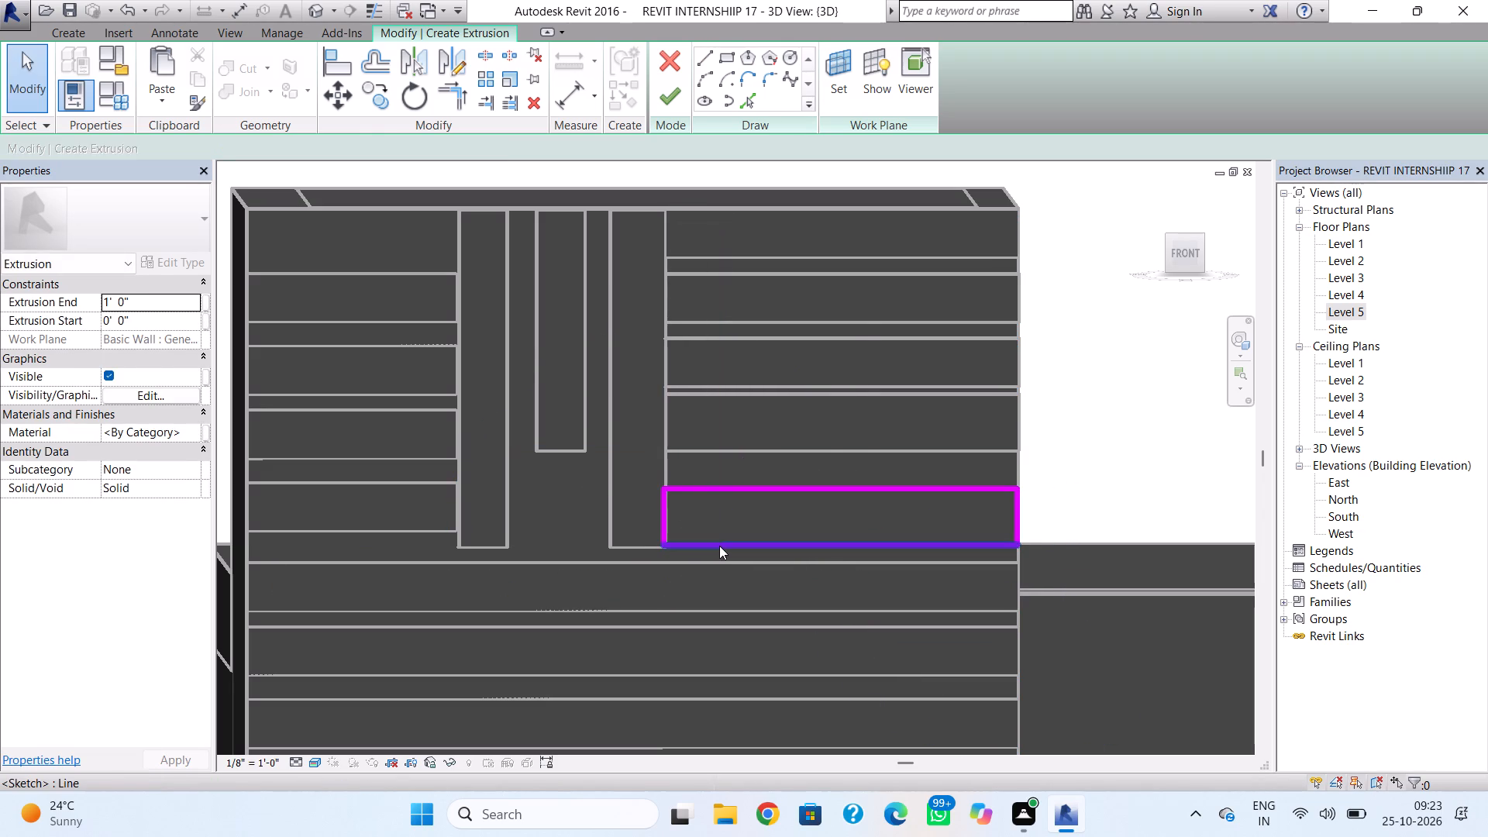
Nudge the profile's bottom edge up to a 0' 6" height, align its inner edge with the third fin, and finish the 1' 0" extrusion.
click(719, 546)
key(Up)
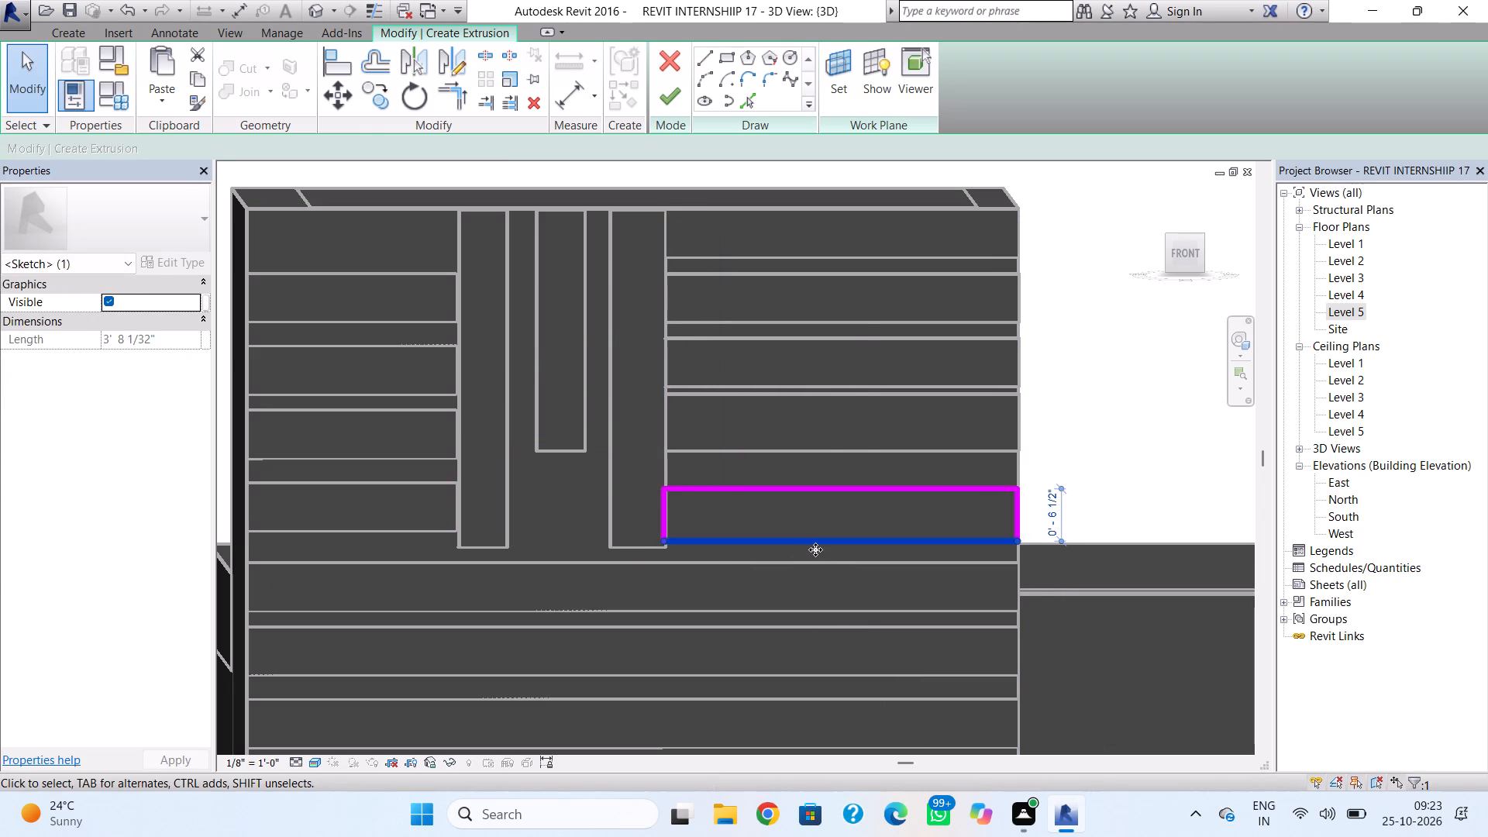
key(Up)
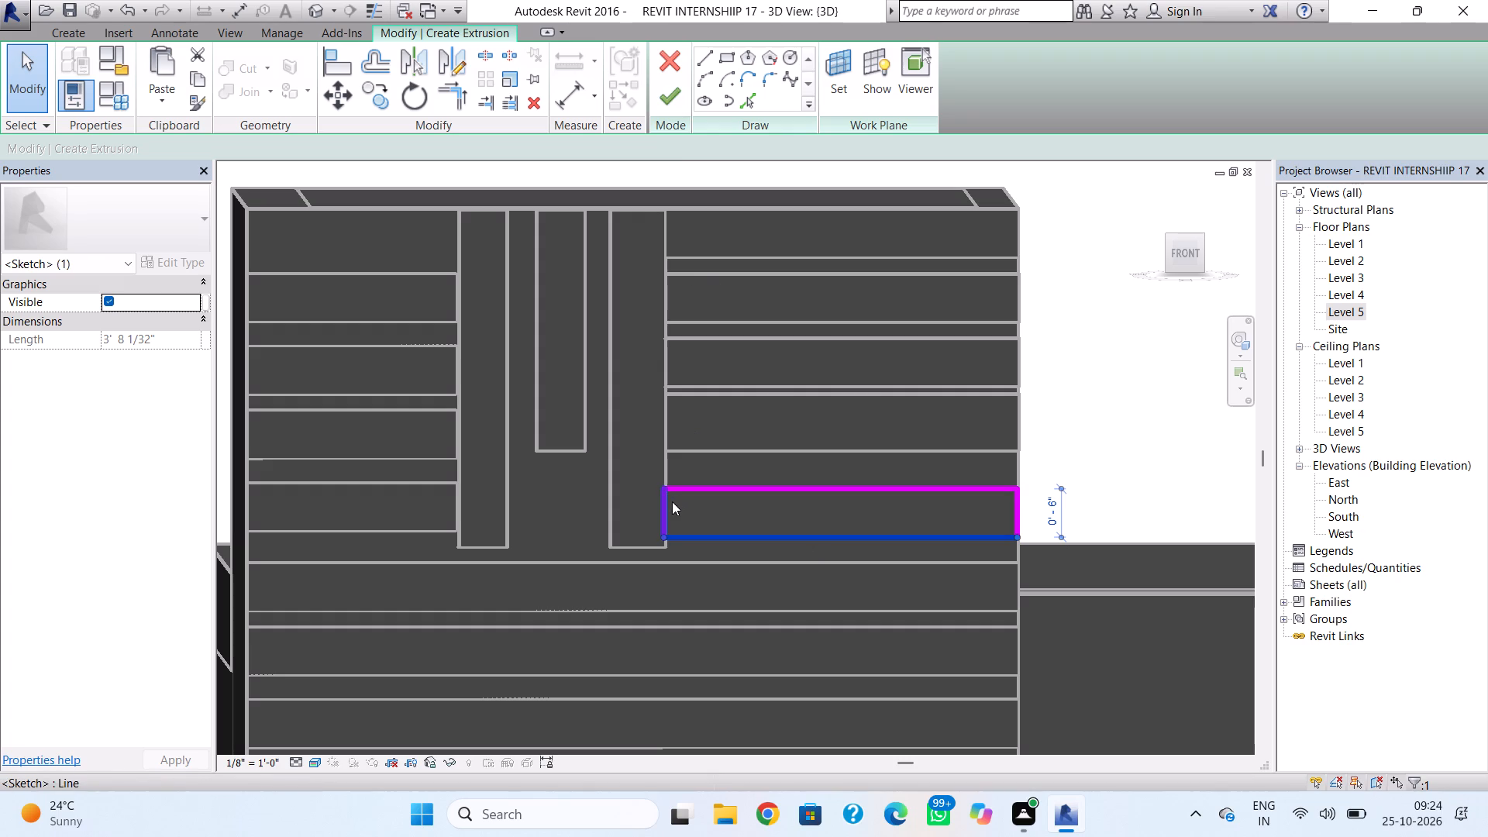
click(666, 507)
key(Right)
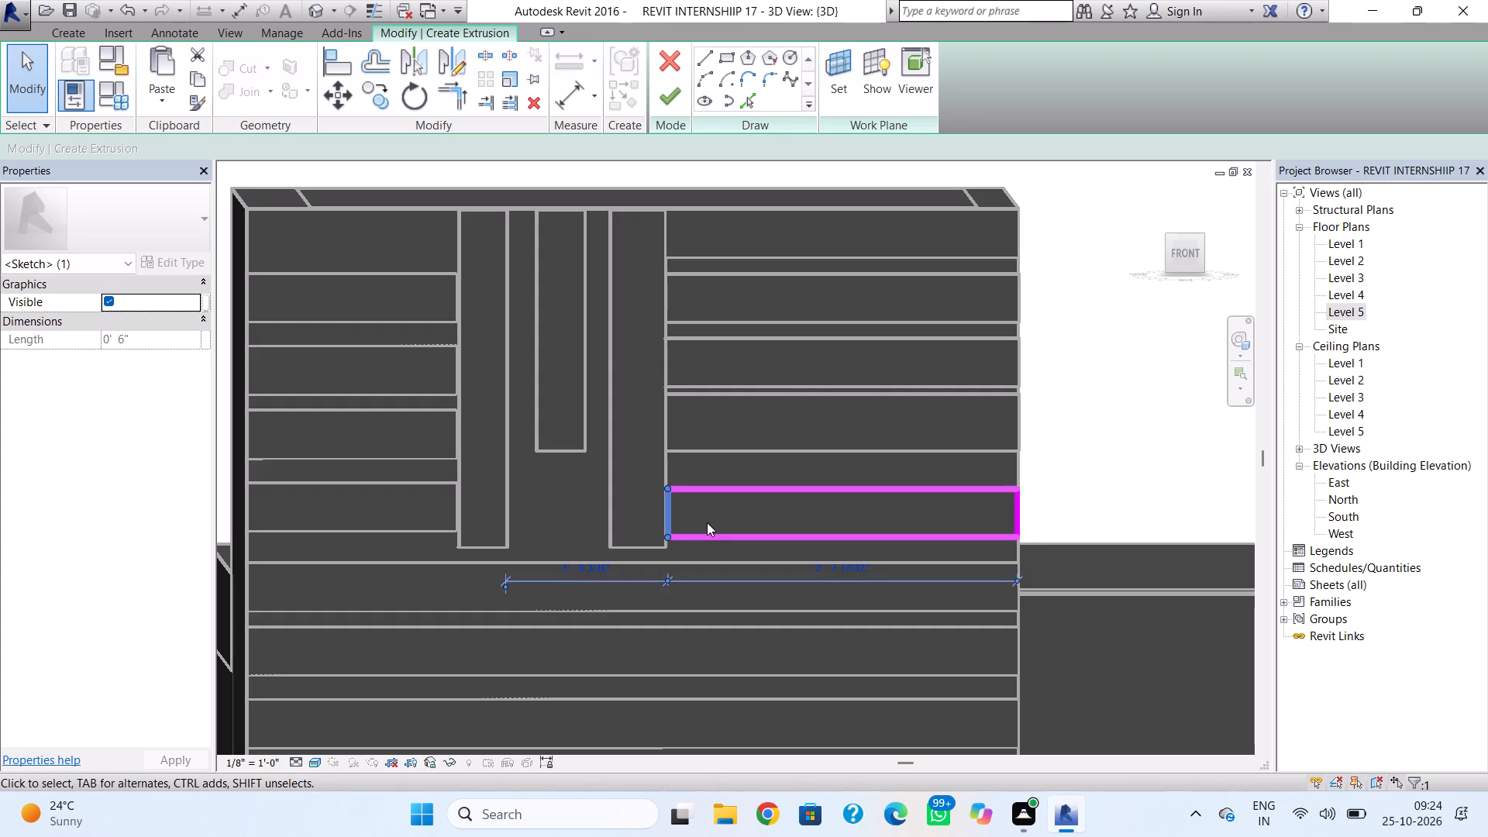
scroll(680, 518, up, 6)
key(Left)
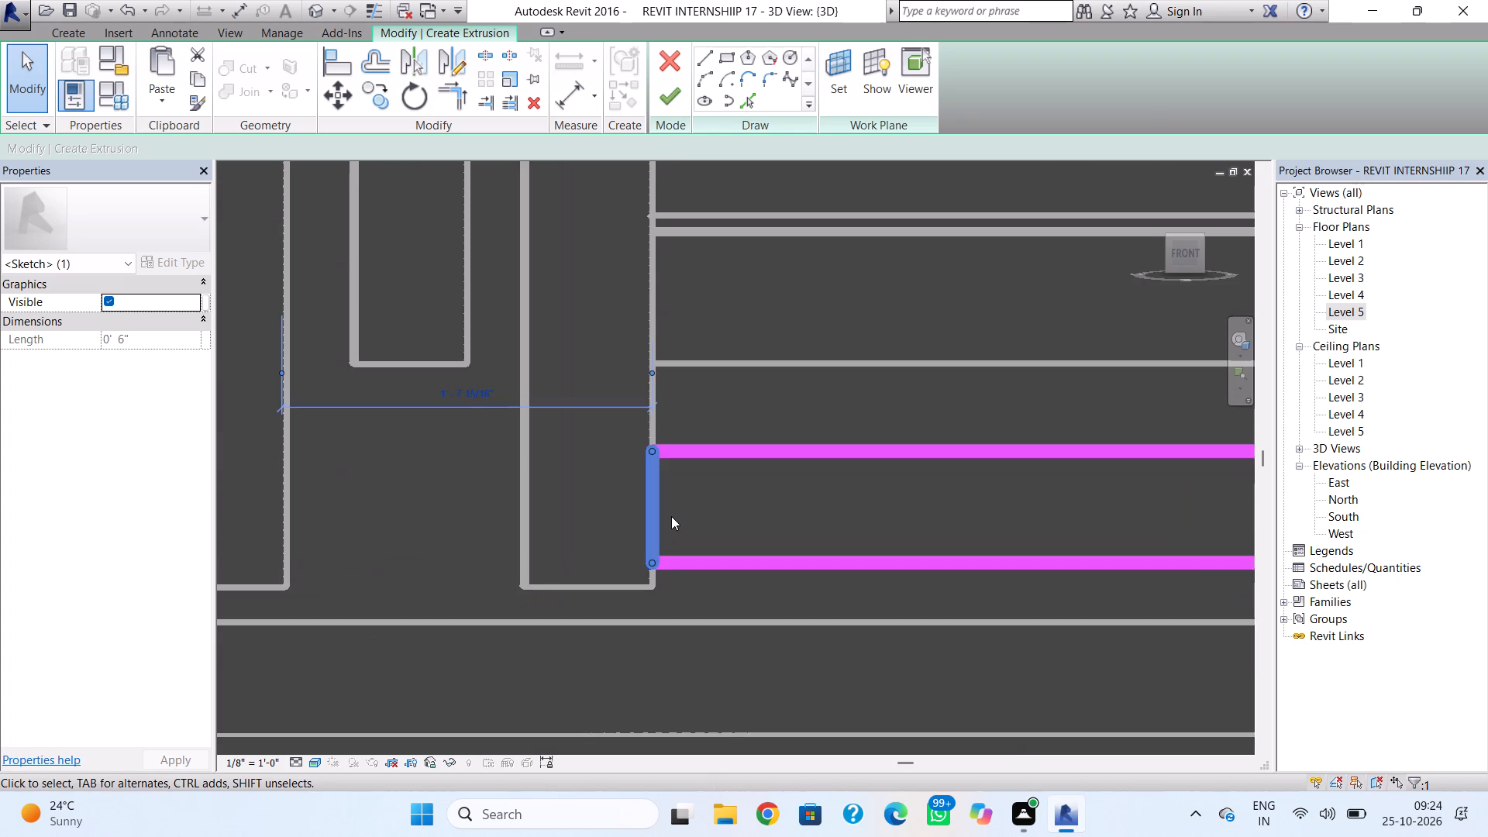
click(673, 100)
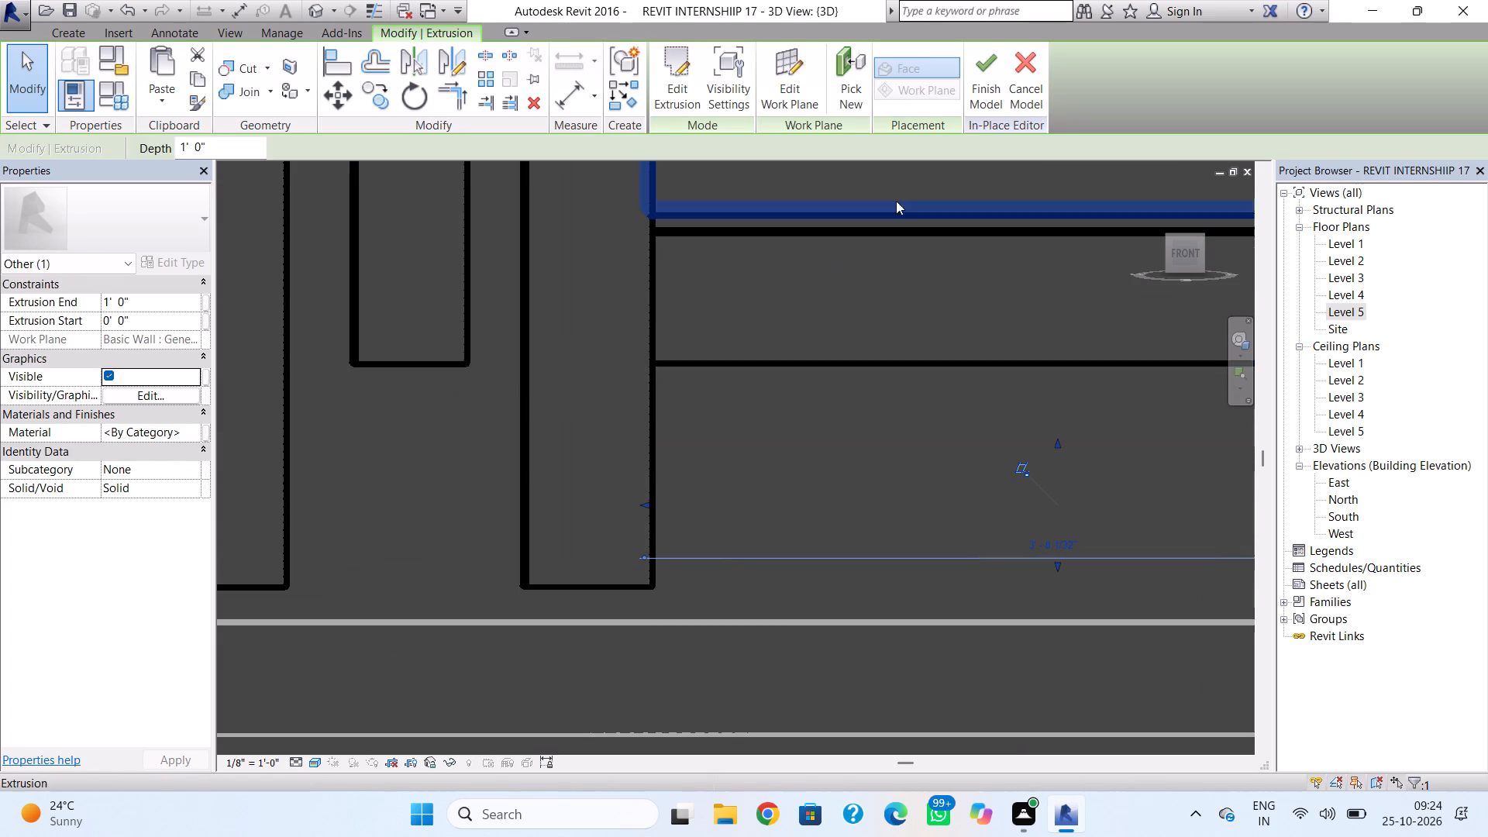
Finish the in-place model and pull the lowest band's front face out from the wall in line with the bands above.
click(970, 58)
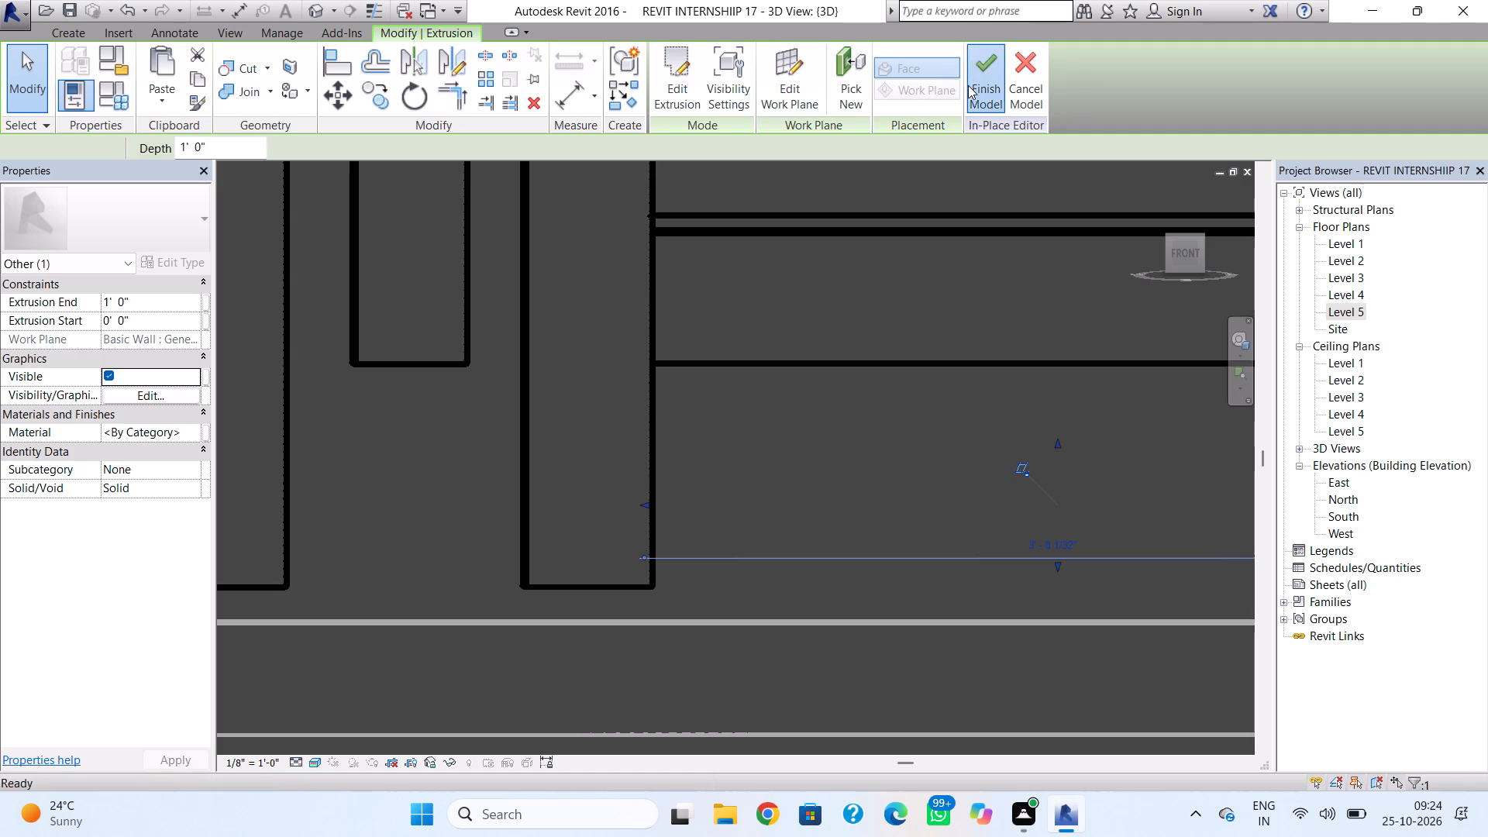
scroll(745, 346, down, 3)
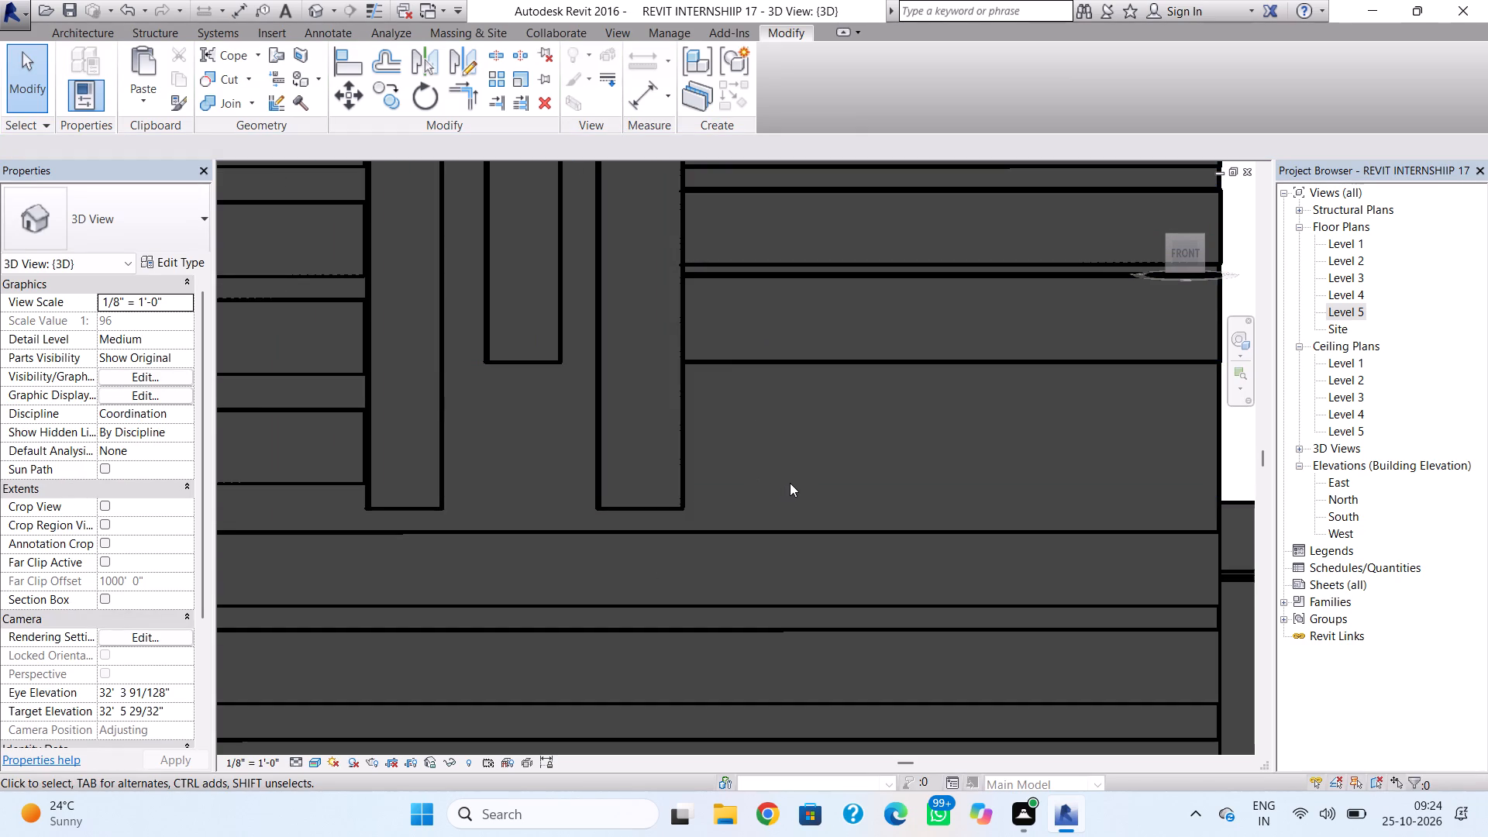
shift+right_drag(790, 483, 680, 477)
click(1134, 464)
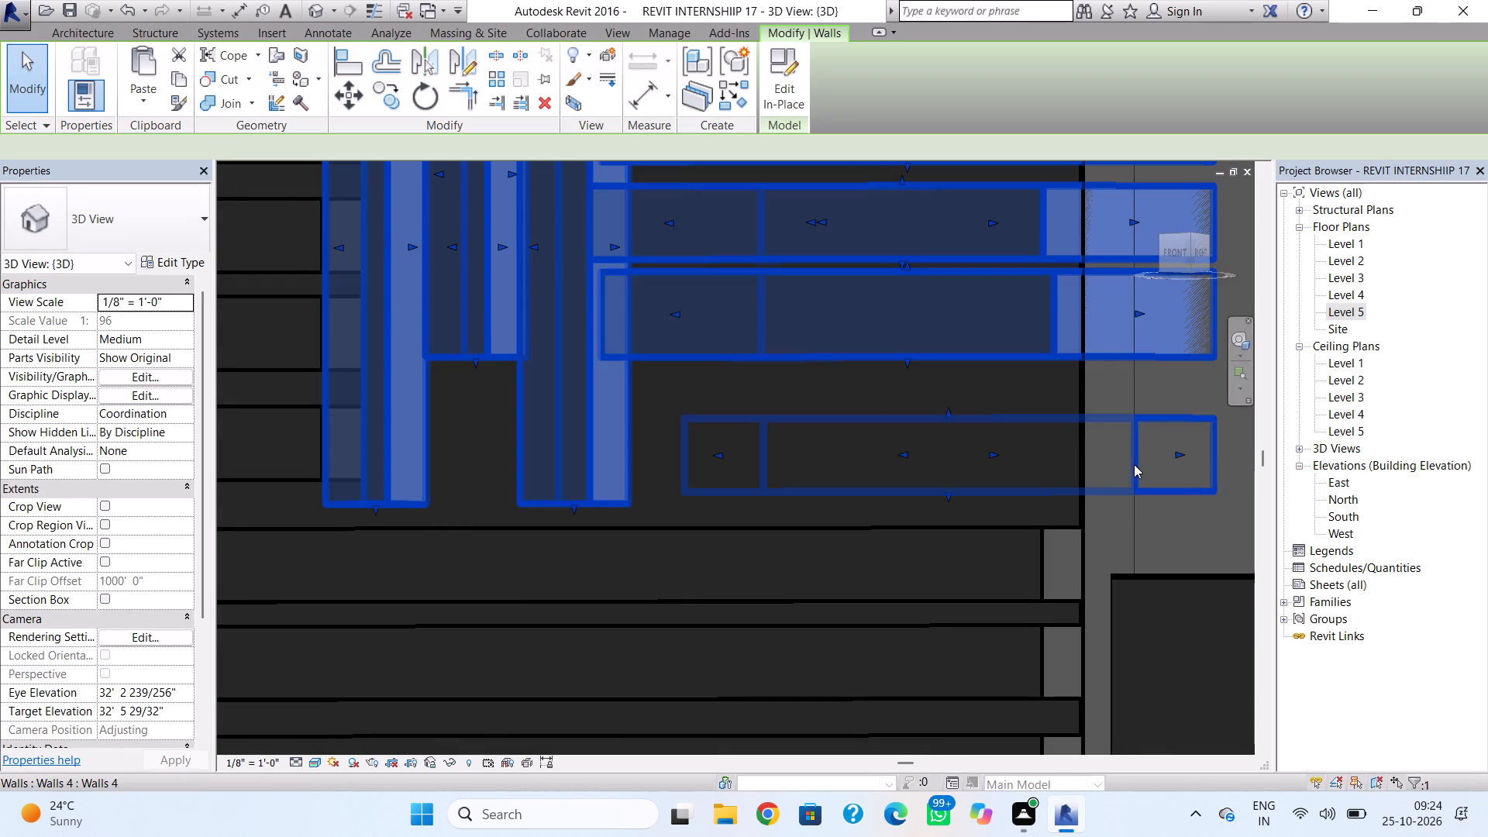
drag(901, 453, 818, 468)
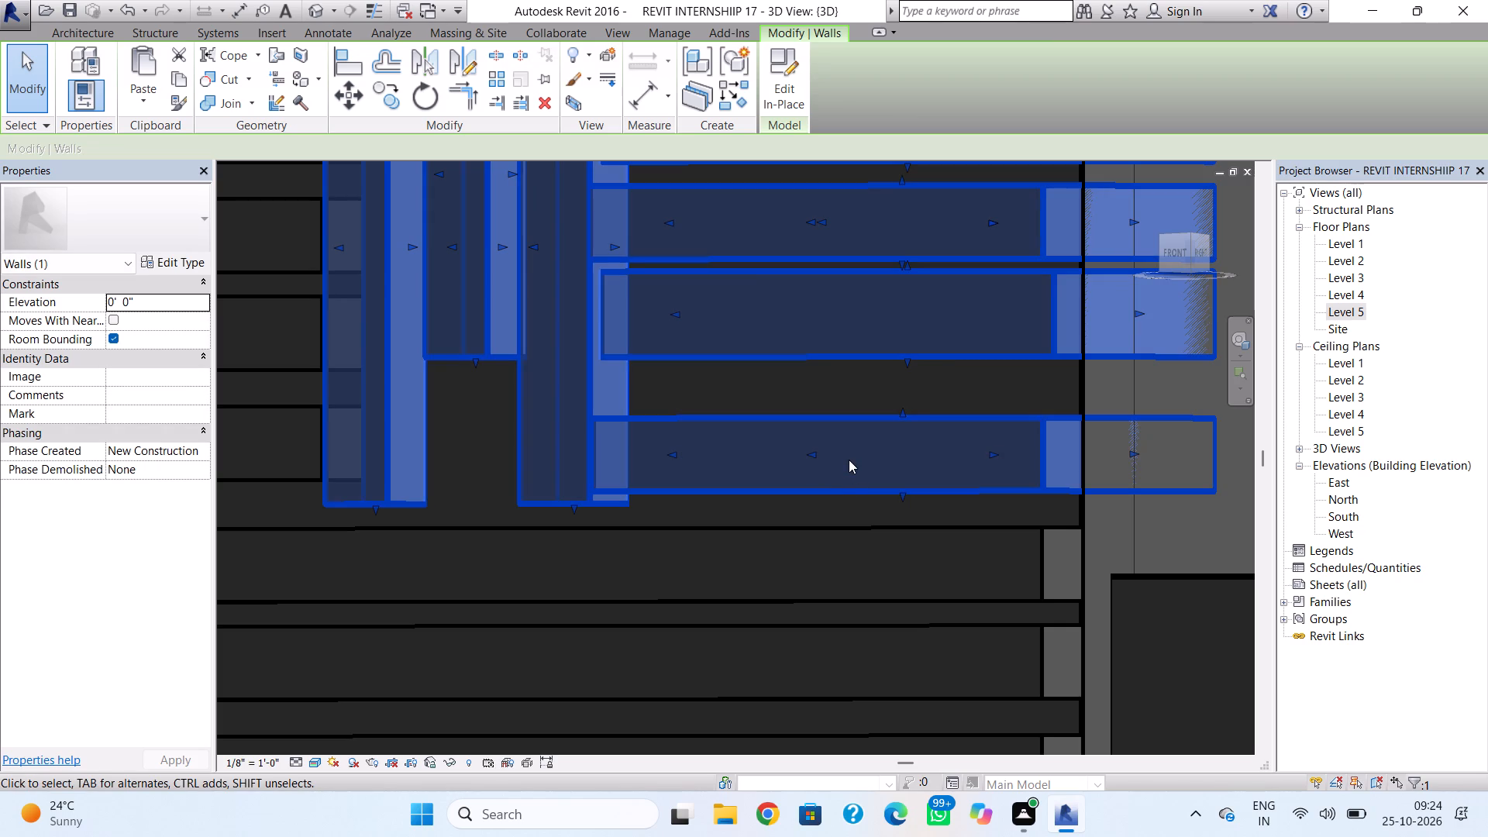
shift+right_drag(932, 521, 825, 576)
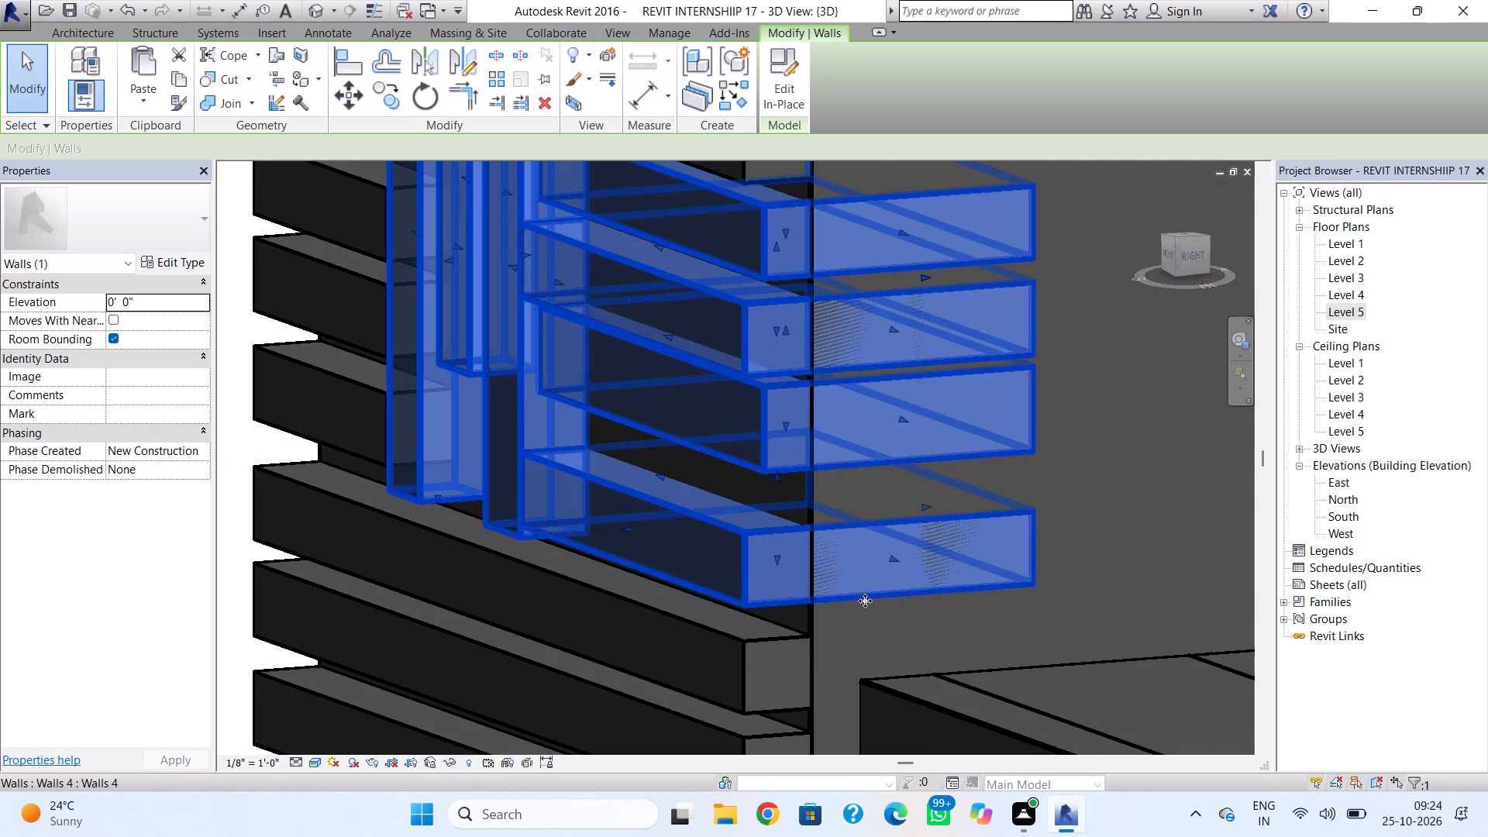
key(Escape)
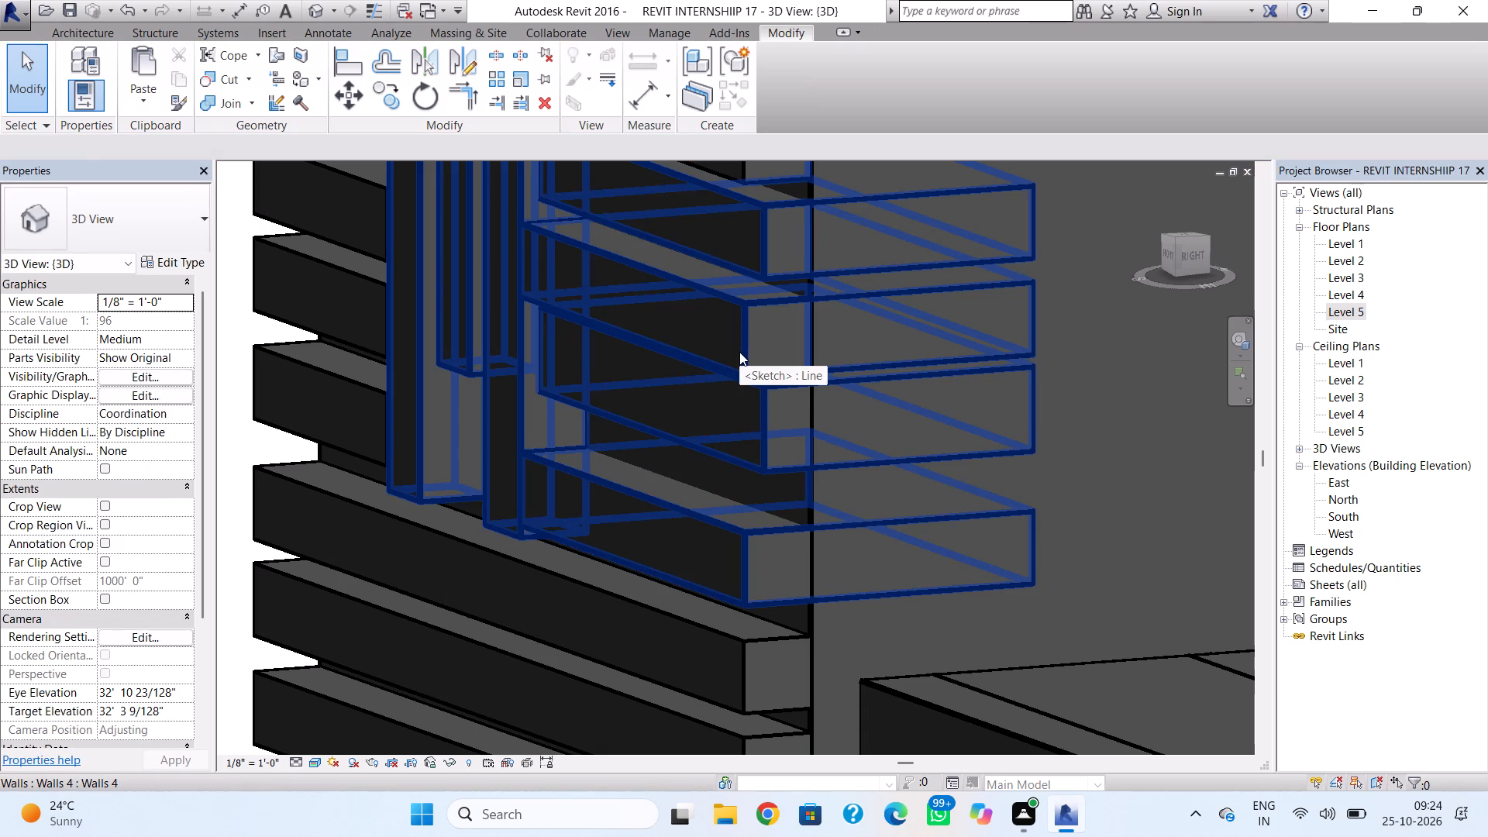
key(Escape)
key(Escape)
Lower the bottom and top edges of the third band from the top, opening a narrow gap beneath the second band.
right_drag(462, 393, 505, 415)
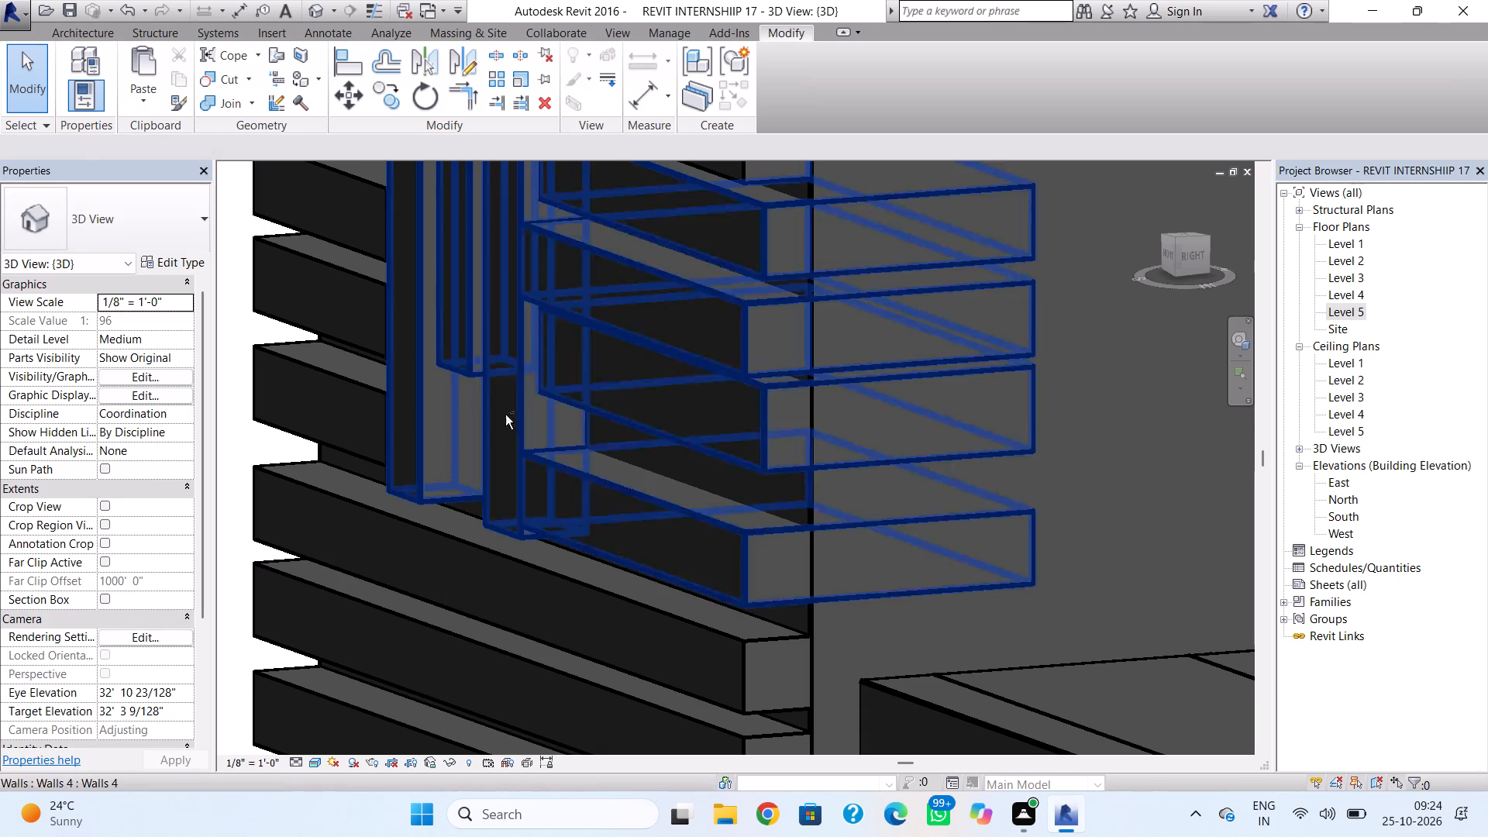
right_drag(505, 415, 647, 449)
click(658, 422)
click(660, 429)
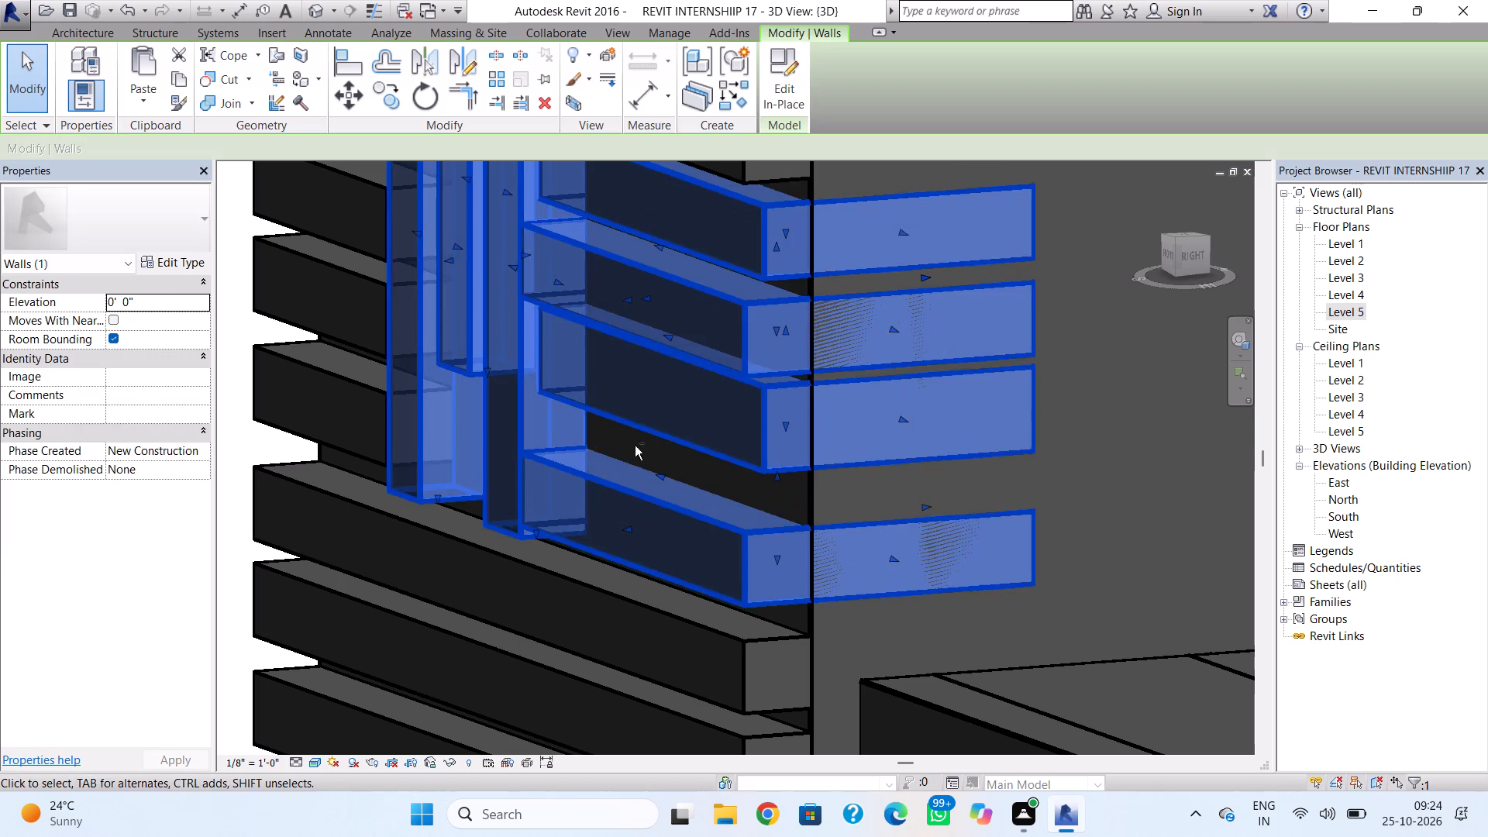
shift+right_drag(635, 446, 797, 435)
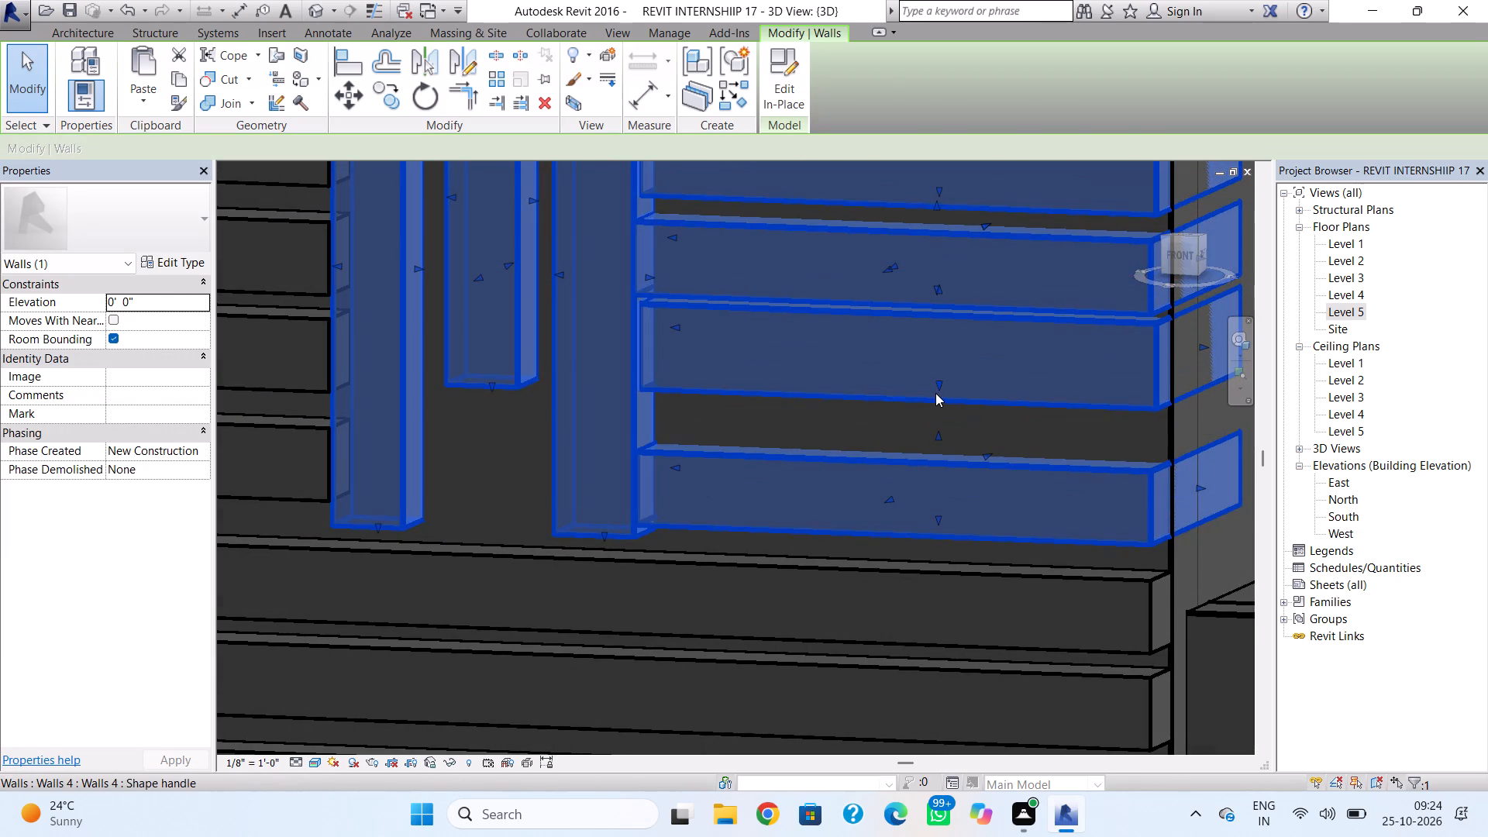
drag(939, 388, 939, 405)
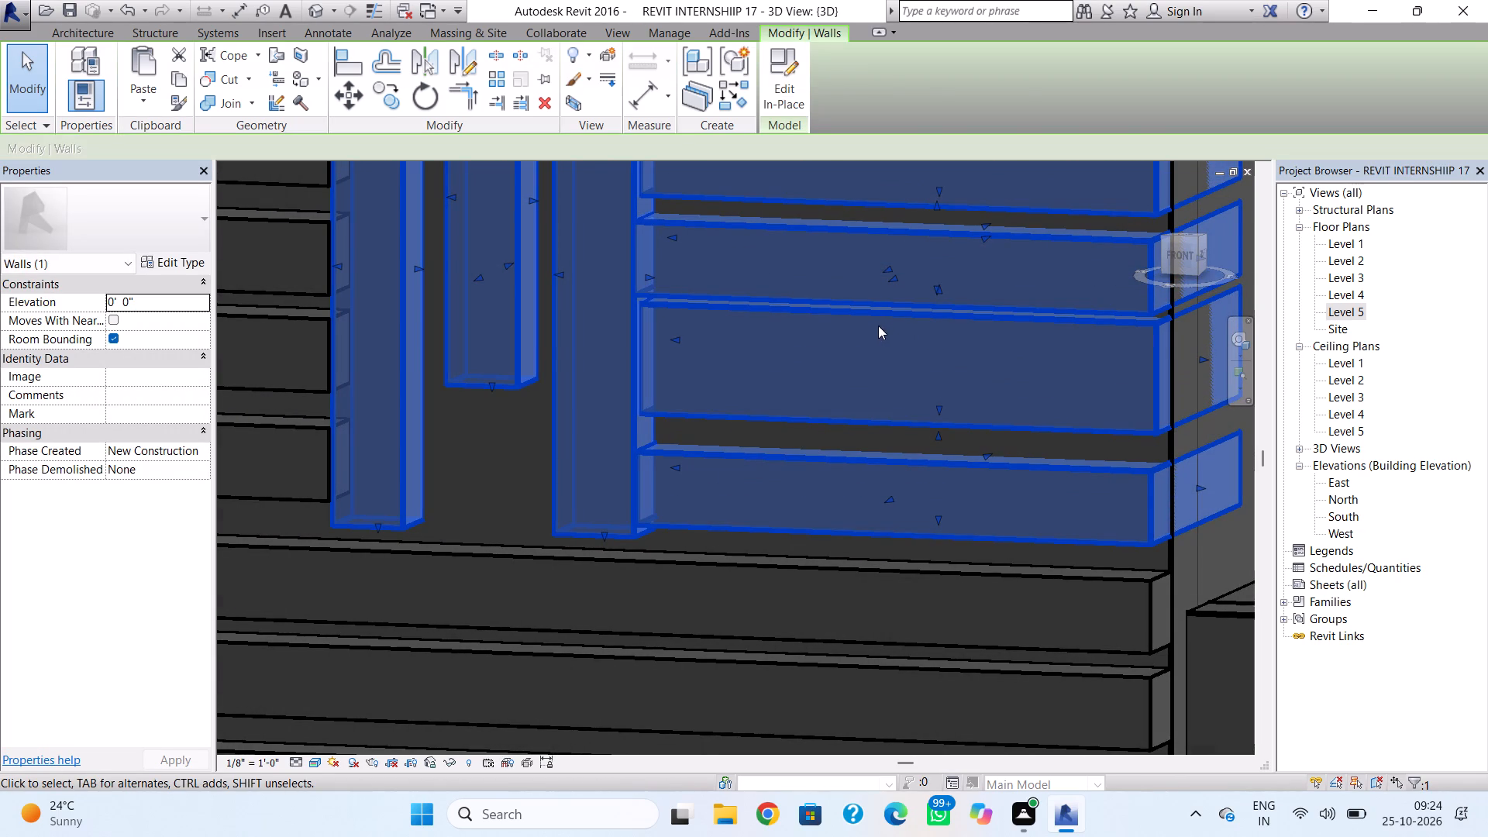
scroll(880, 325, up, 3)
drag(973, 272, 973, 291)
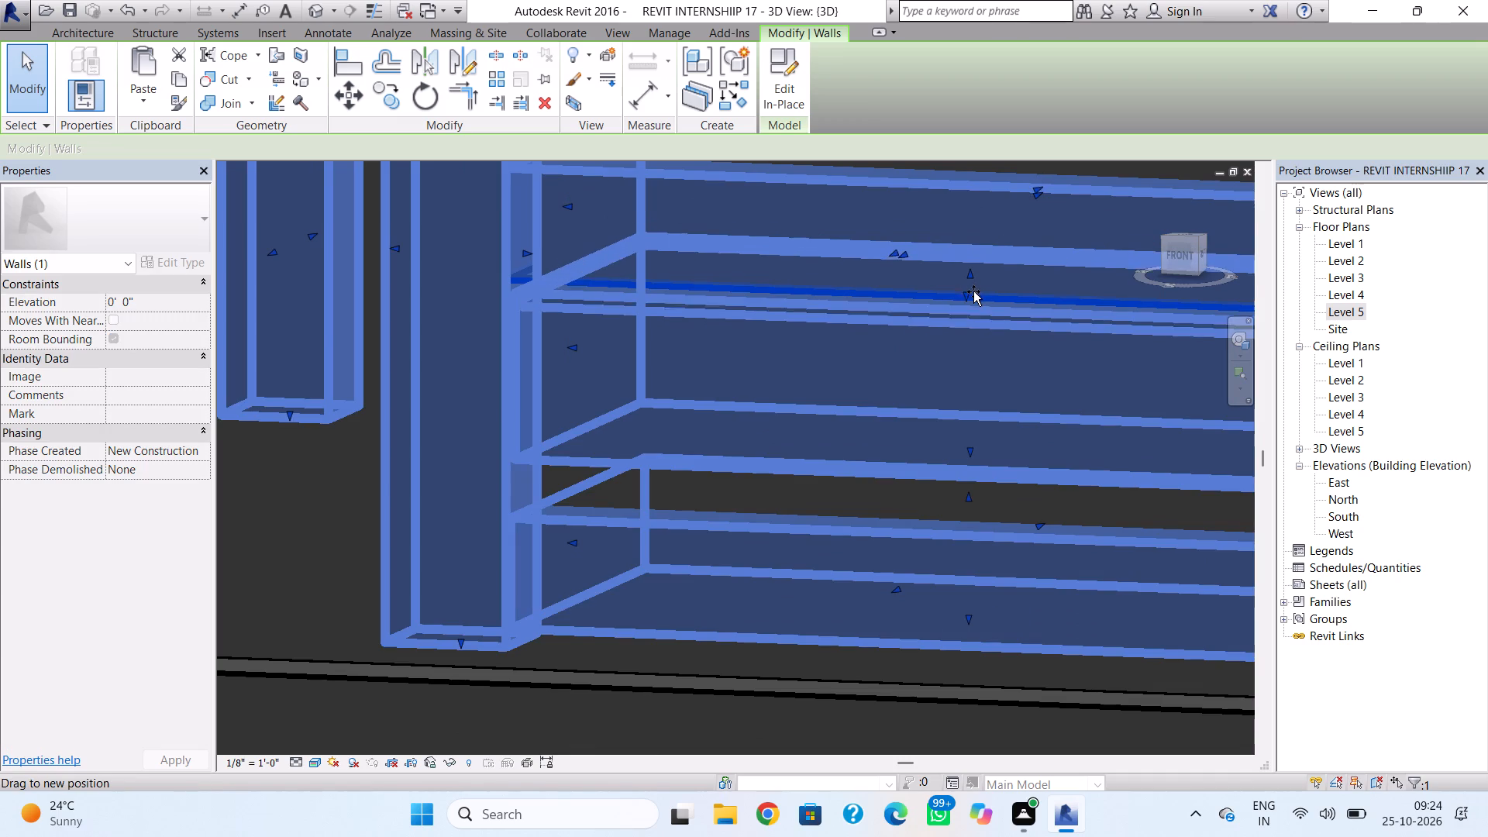
drag(973, 291, 973, 294)
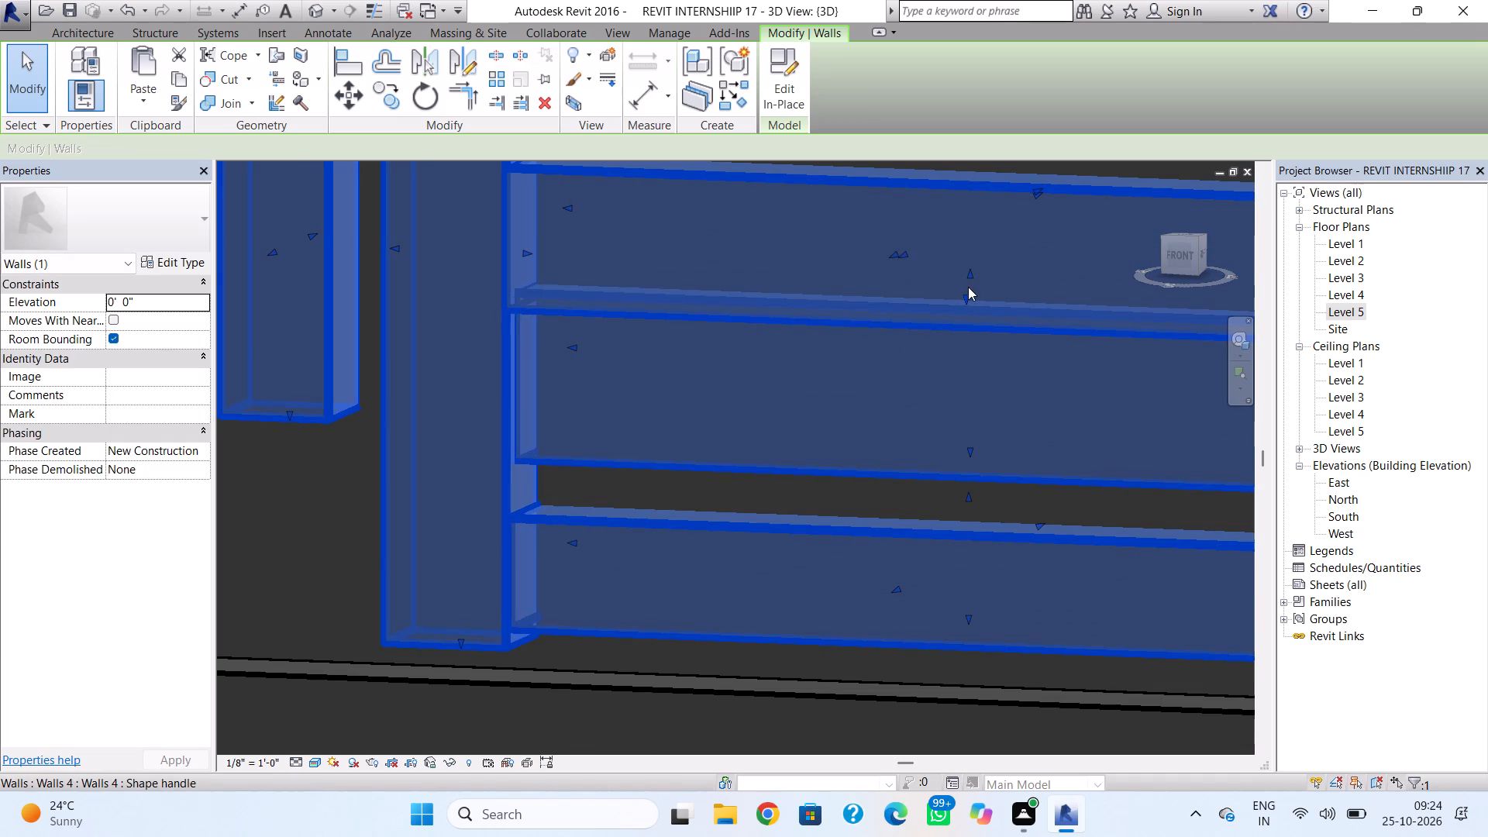
drag(970, 271, 976, 310)
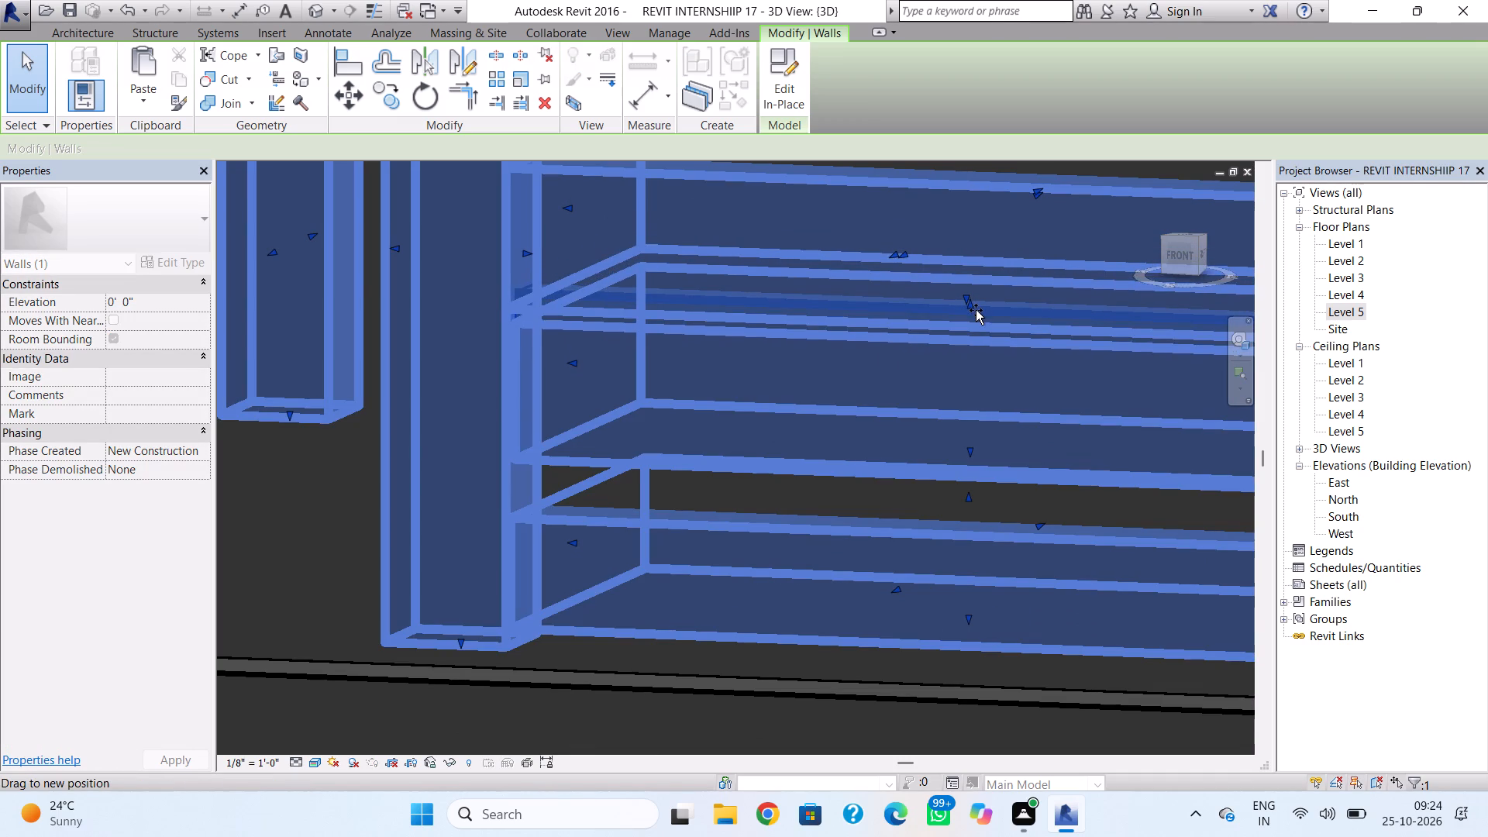
drag(976, 310, 980, 321)
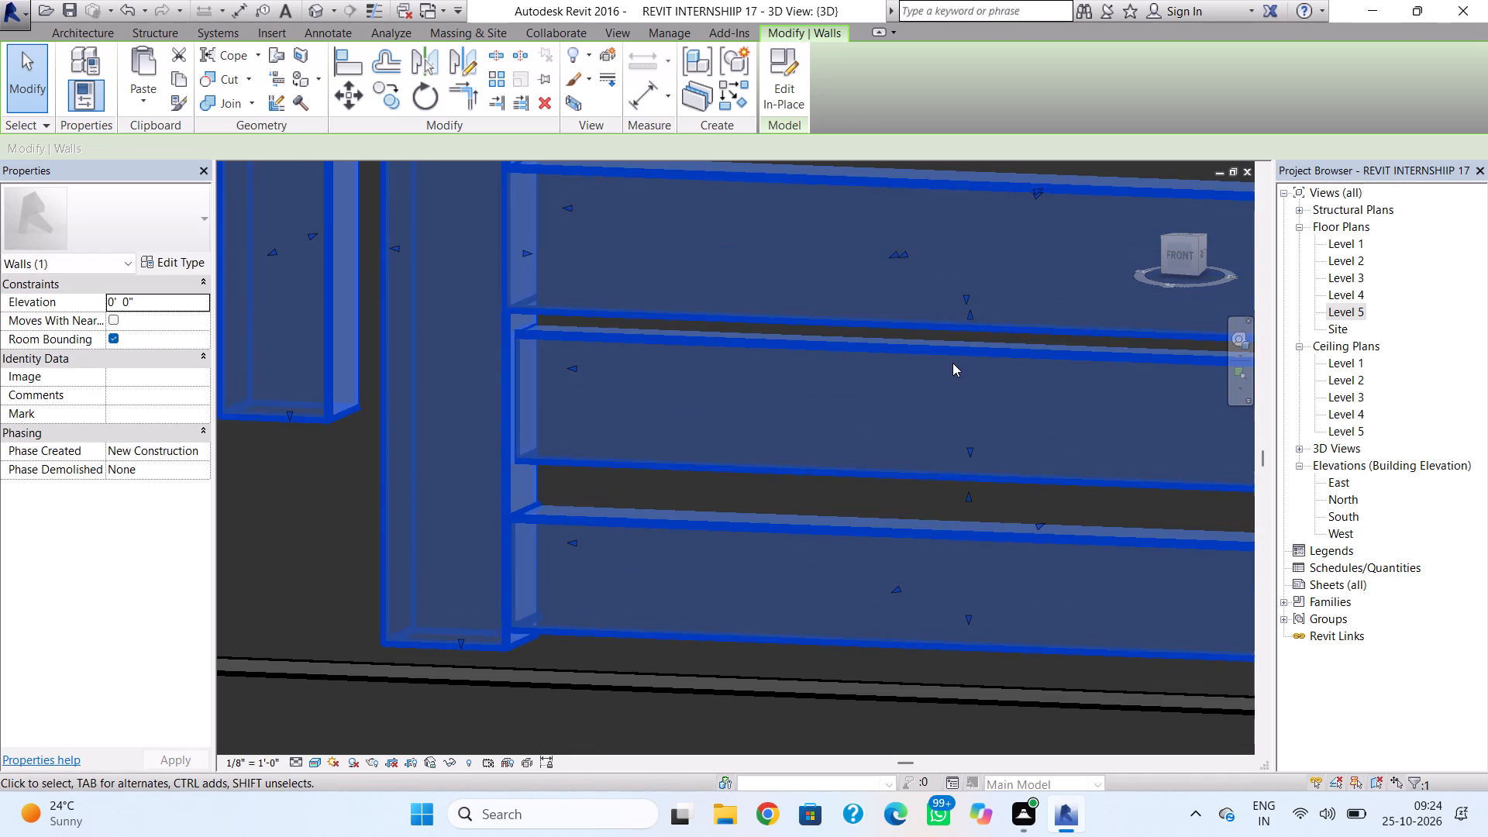
Extend the second band's bottom edge slightly downward and lower the third band's top edge further, keeping a gap between them.
drag(972, 311, 978, 335)
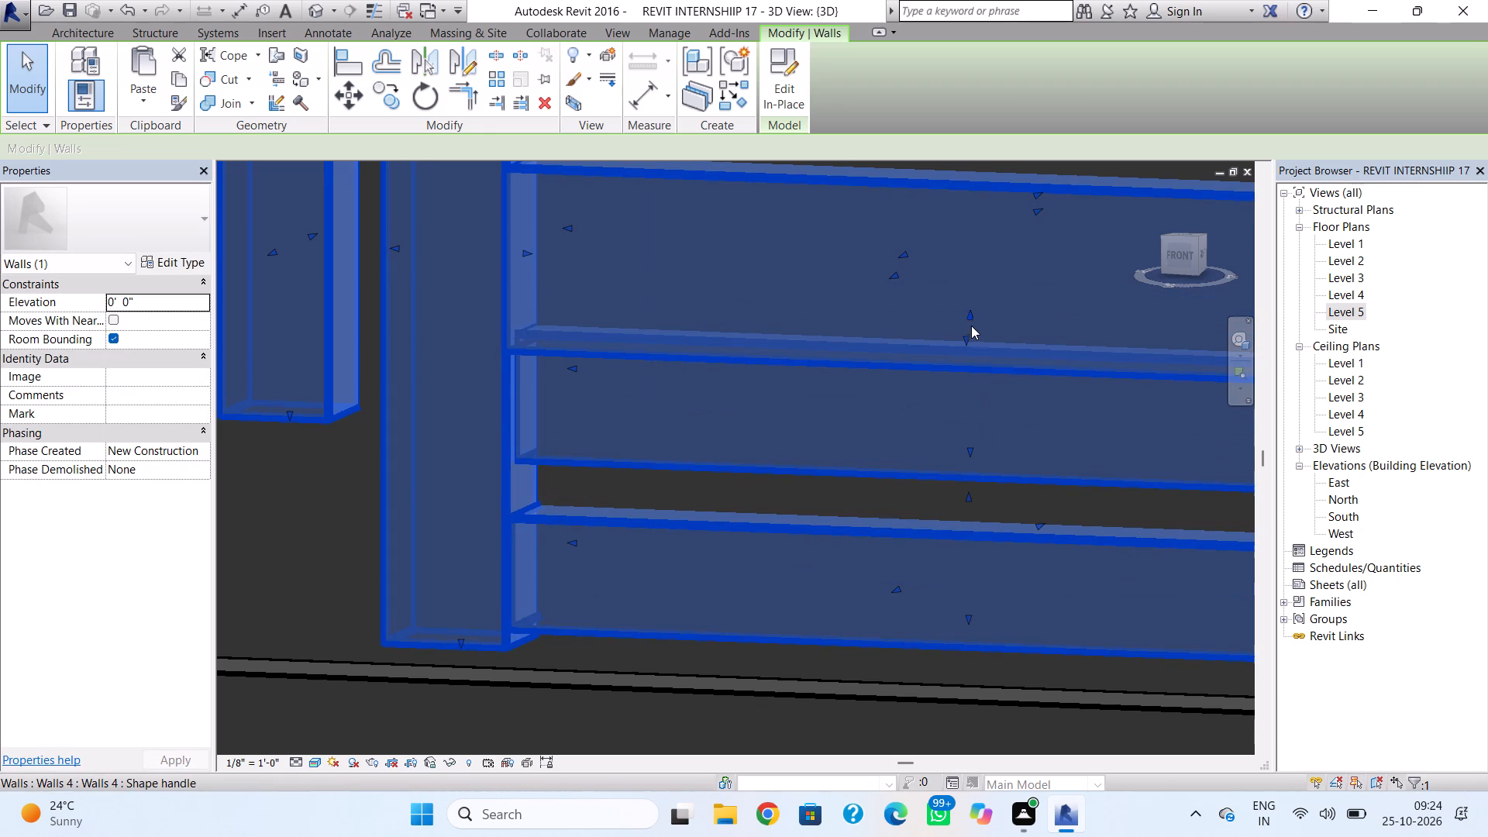
drag(967, 339, 976, 300)
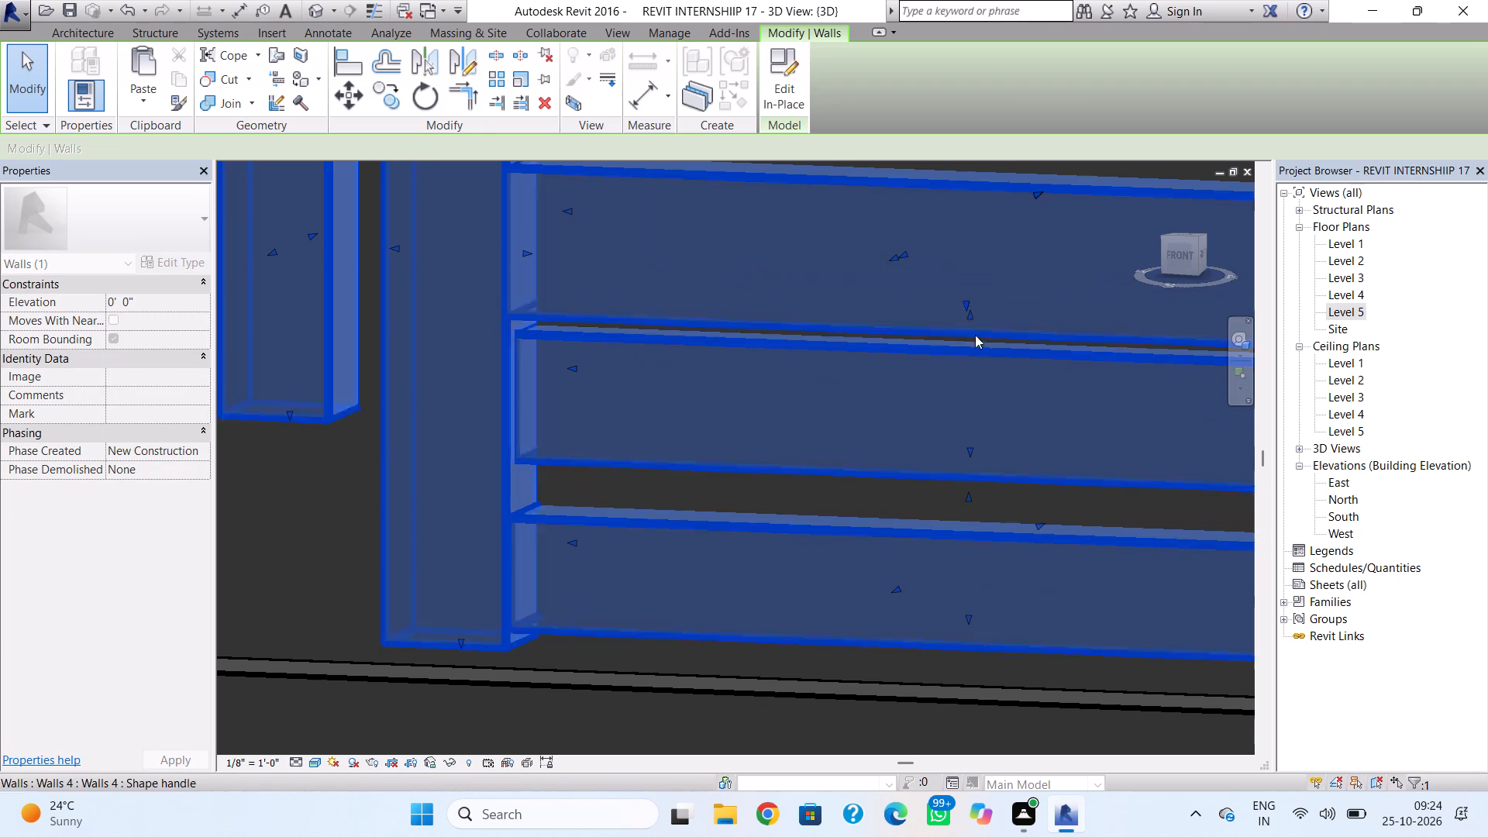
drag(973, 322, 973, 337)
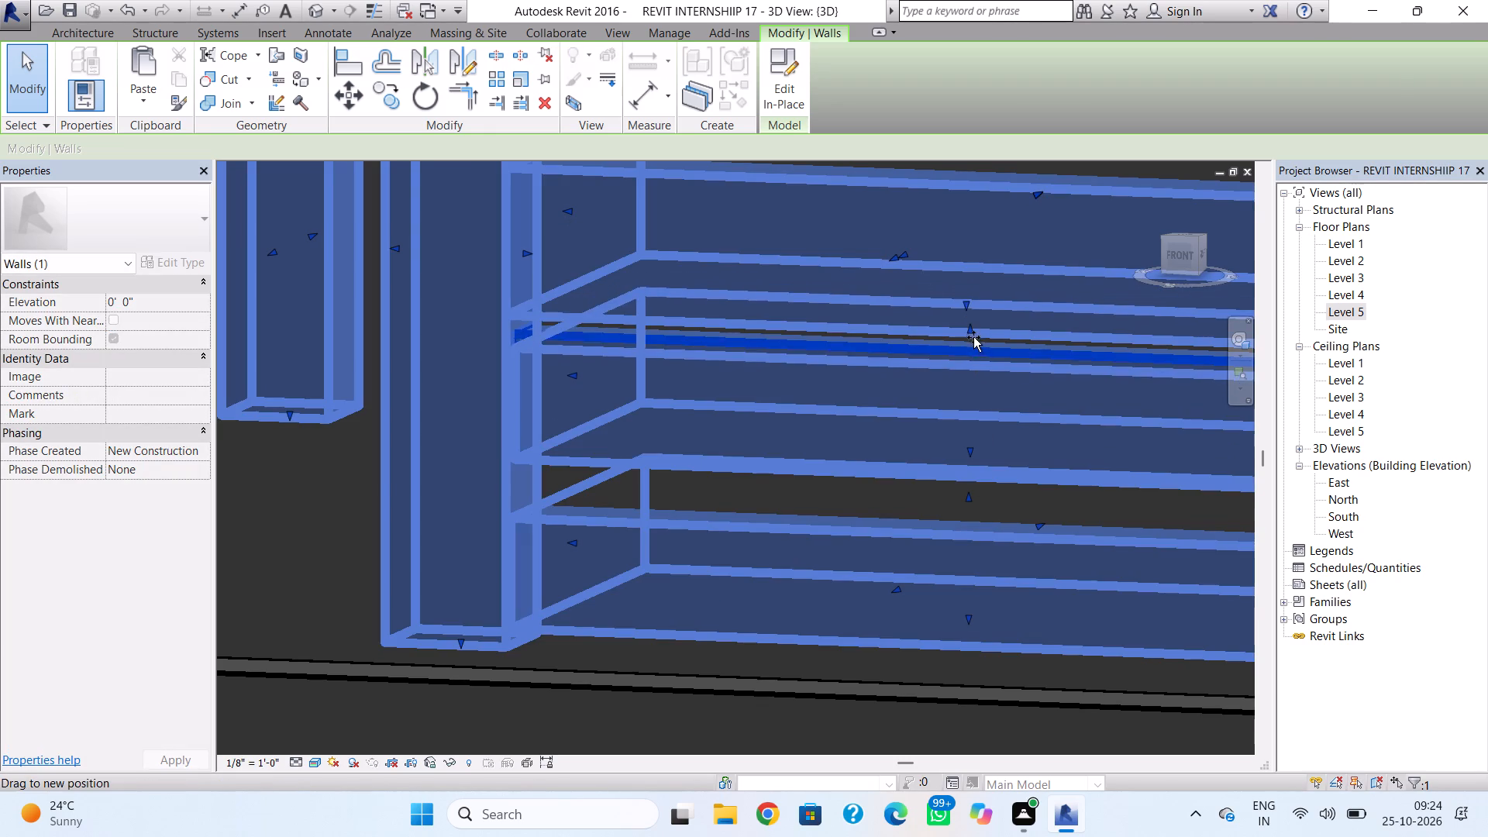
drag(973, 337, 976, 346)
scroll(706, 364, down, 4)
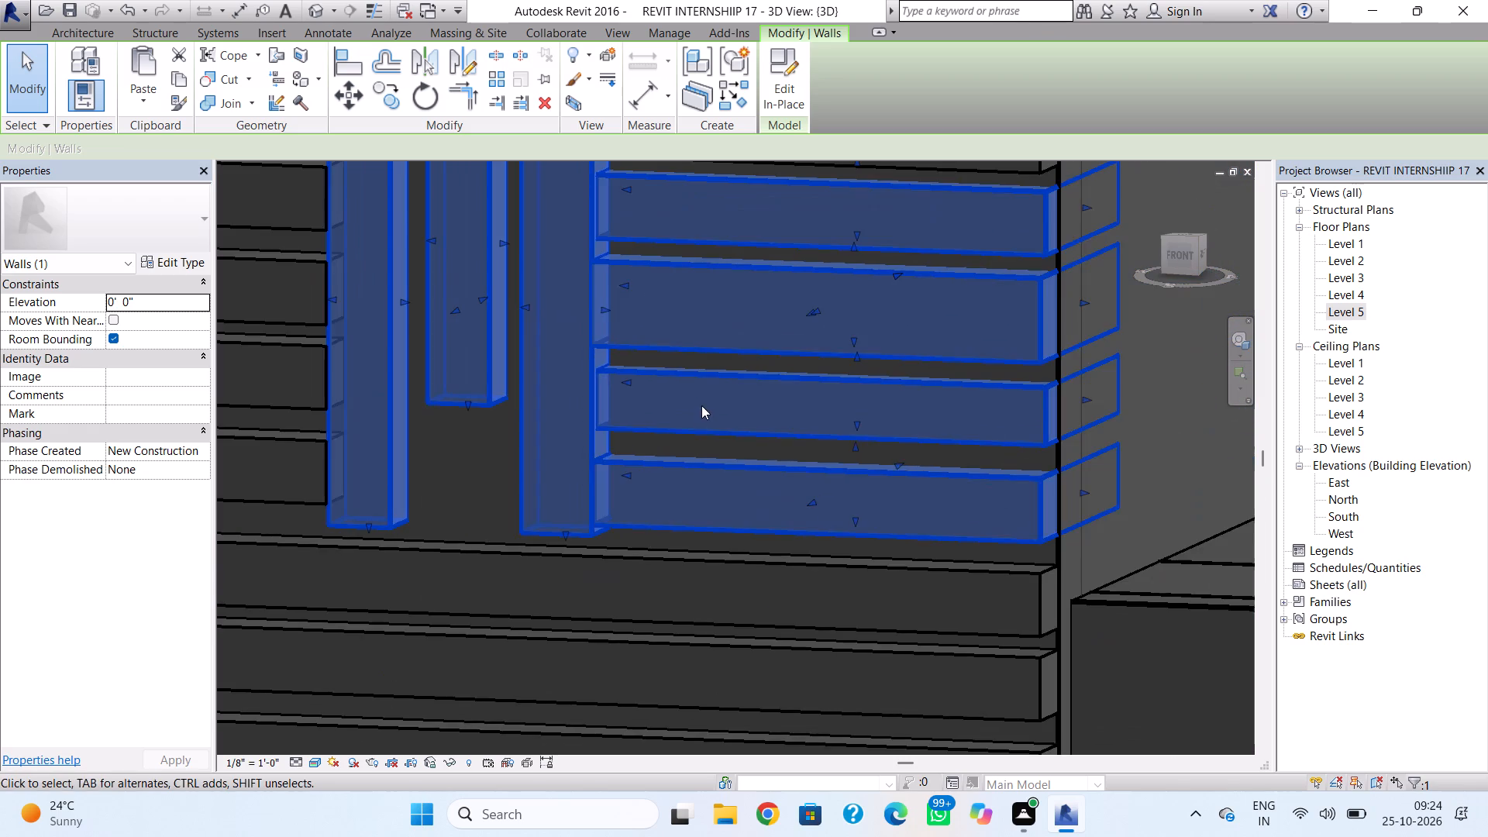
key(Escape)
scroll(664, 409, down, 1)
scroll(519, 433, down, 3)
middle_click(542, 447)
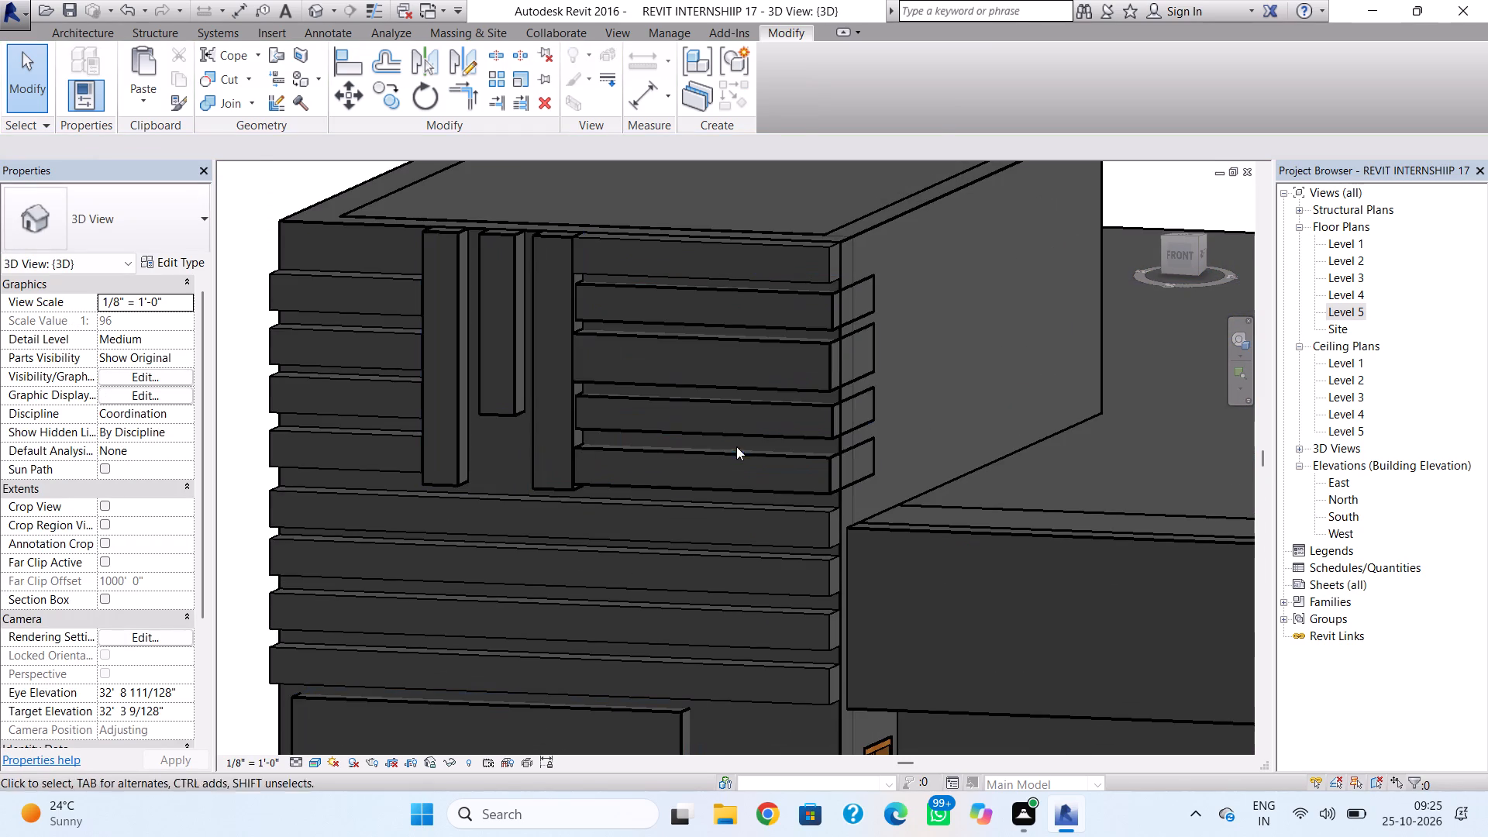
shift+right_drag(887, 431, 983, 422)
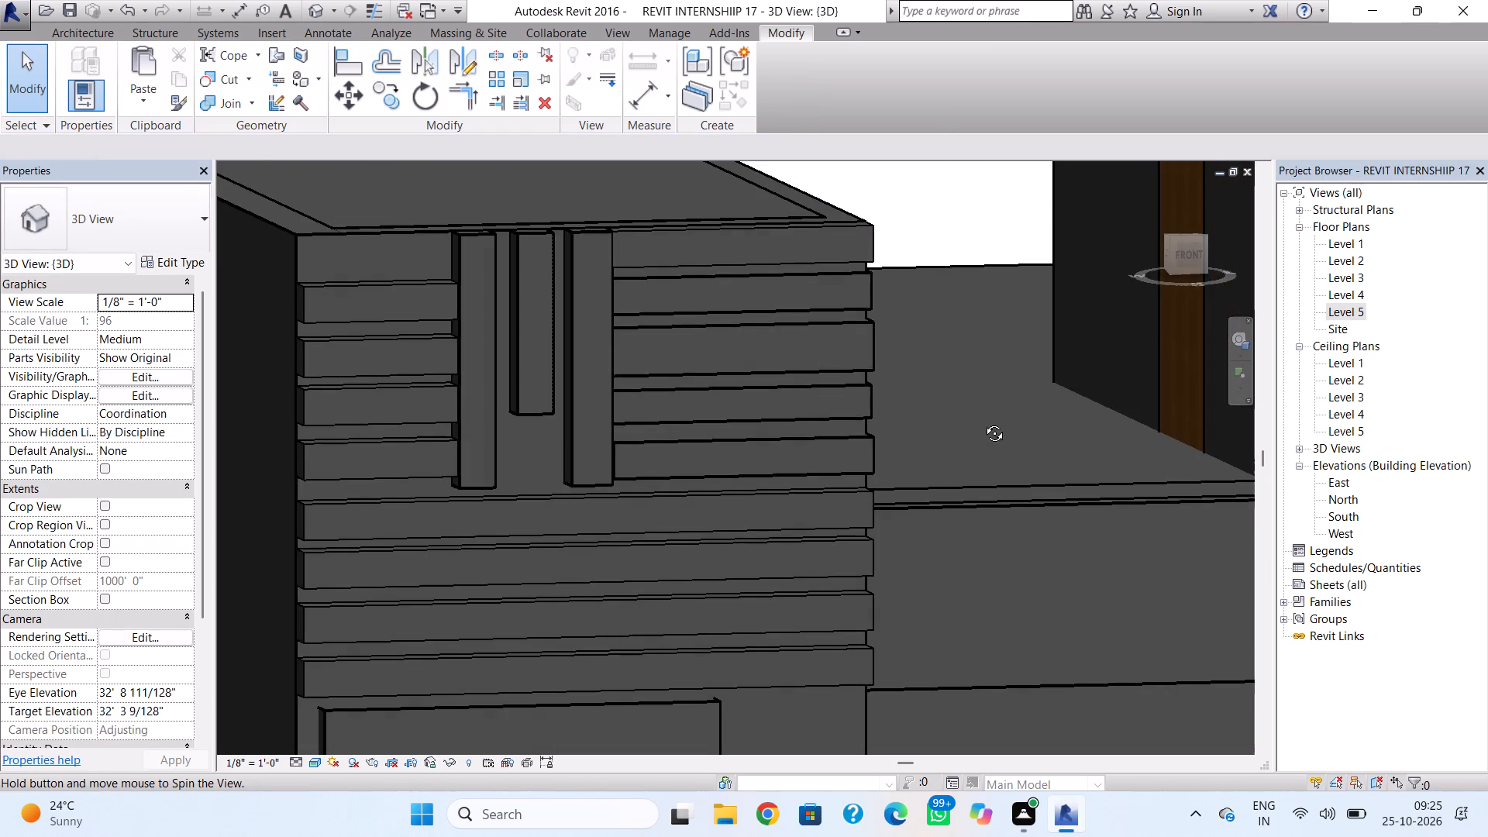
shift+right_drag(983, 422, 975, 401)
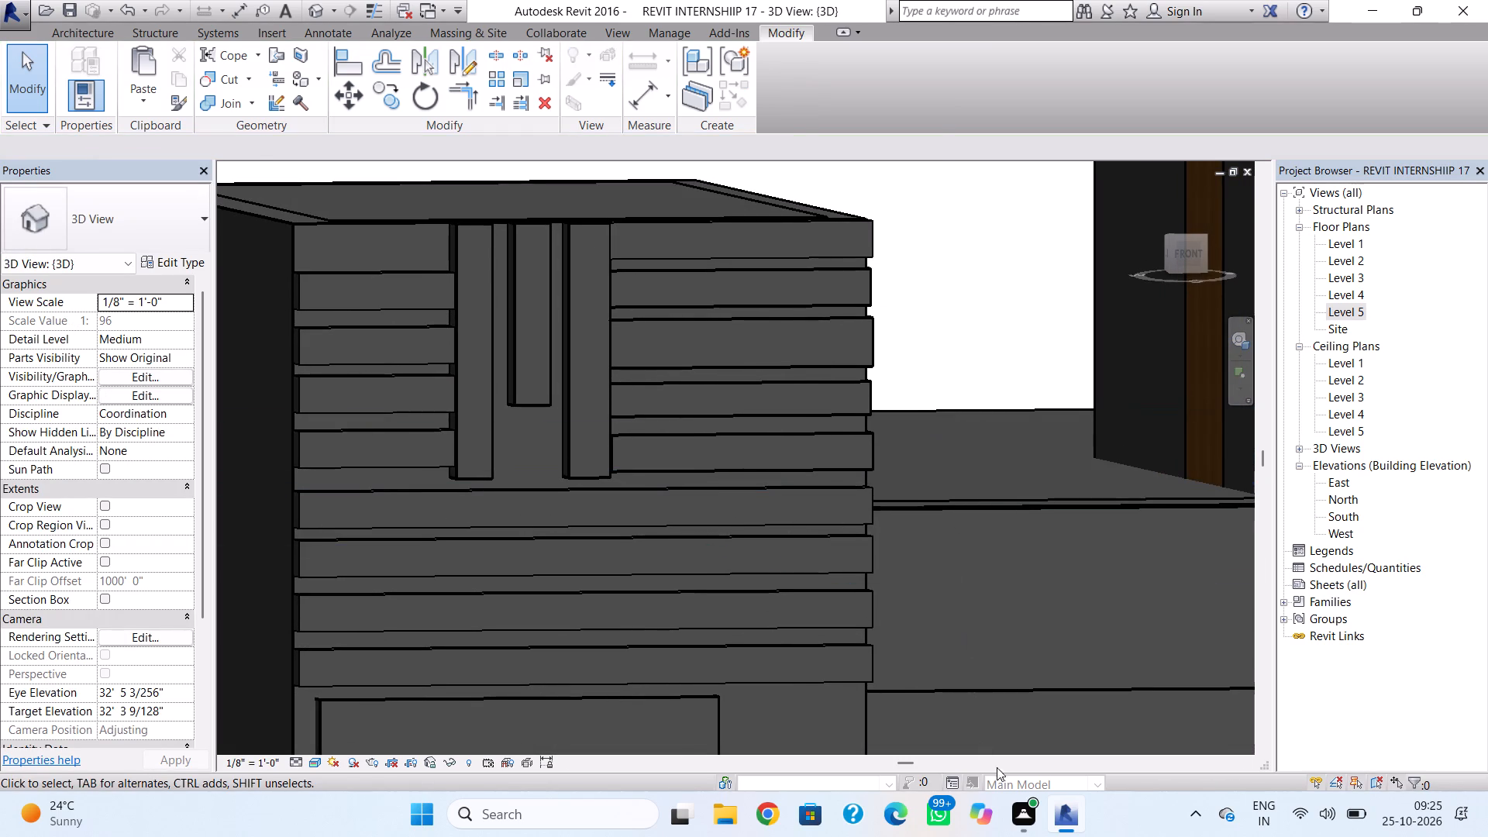
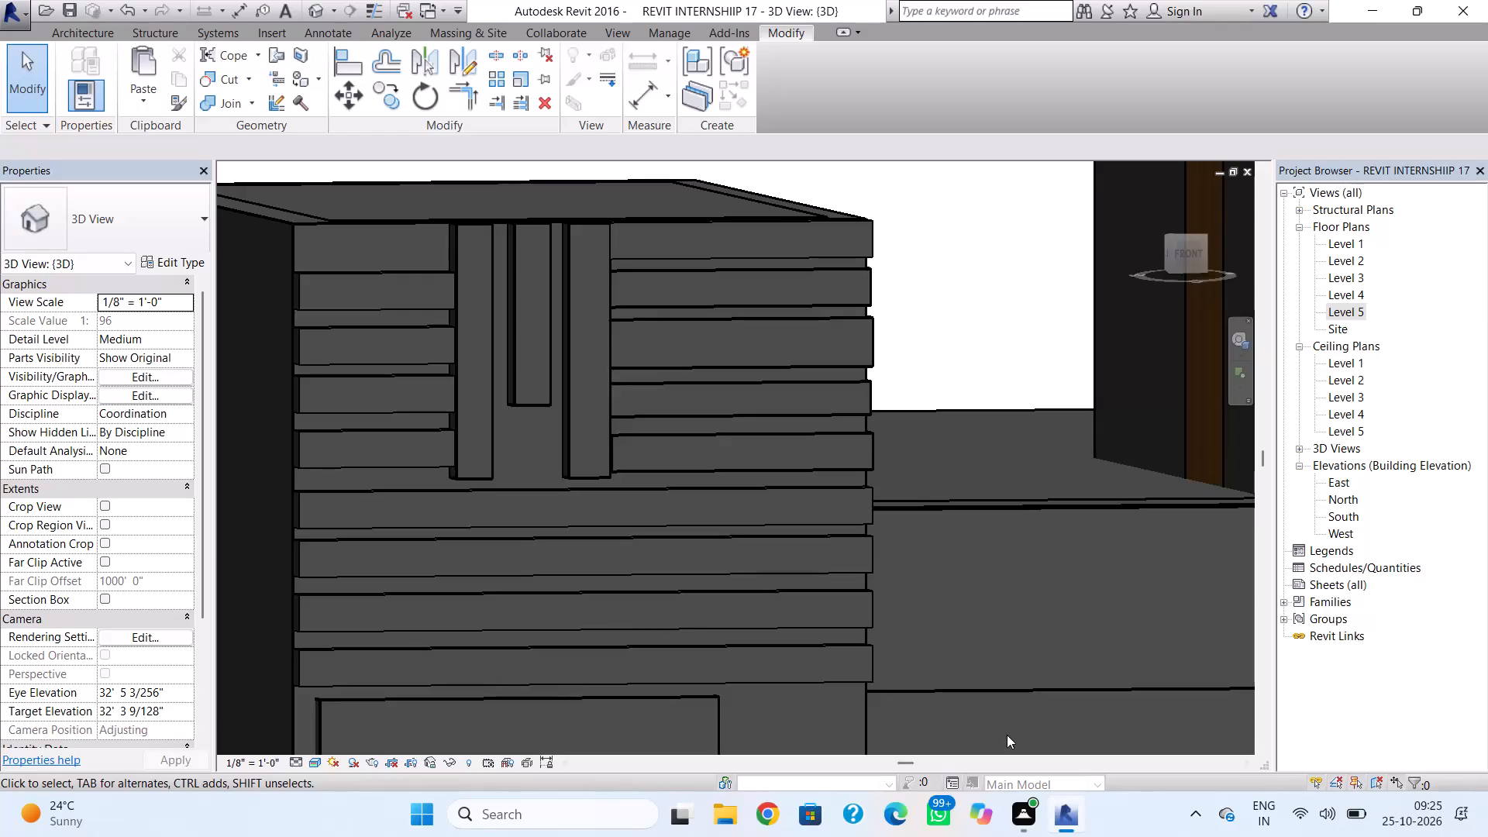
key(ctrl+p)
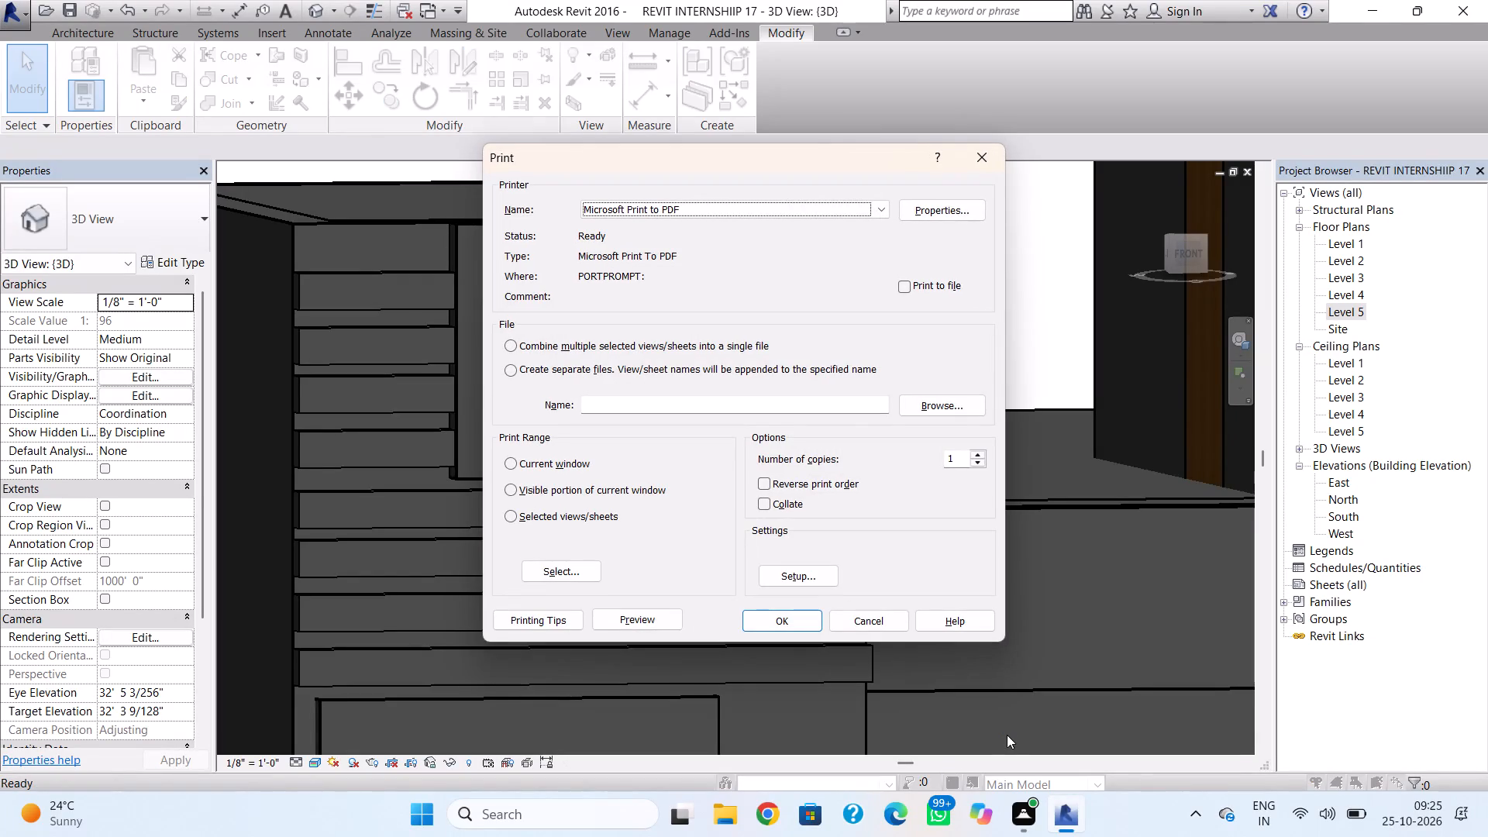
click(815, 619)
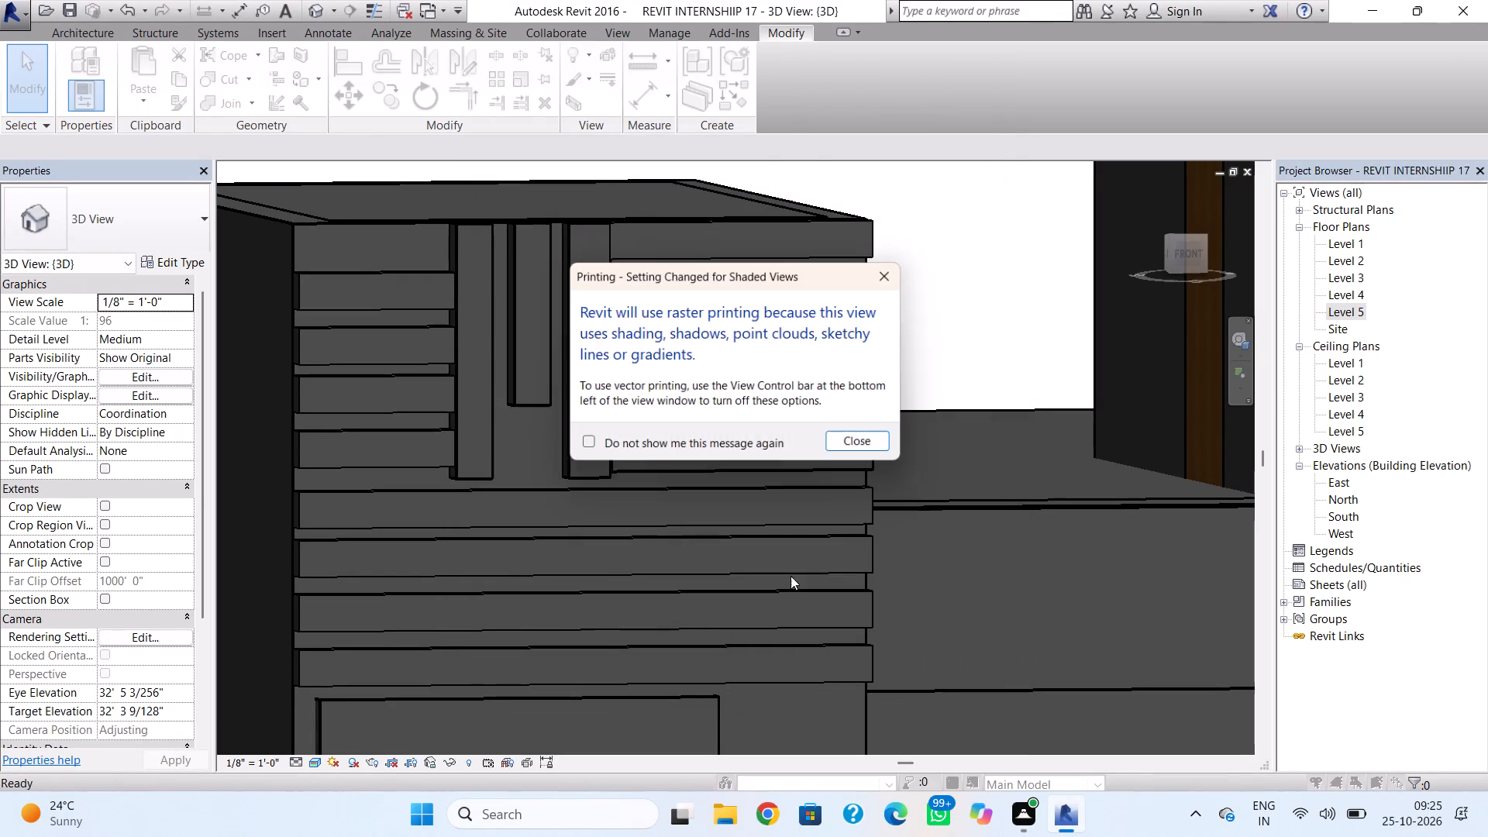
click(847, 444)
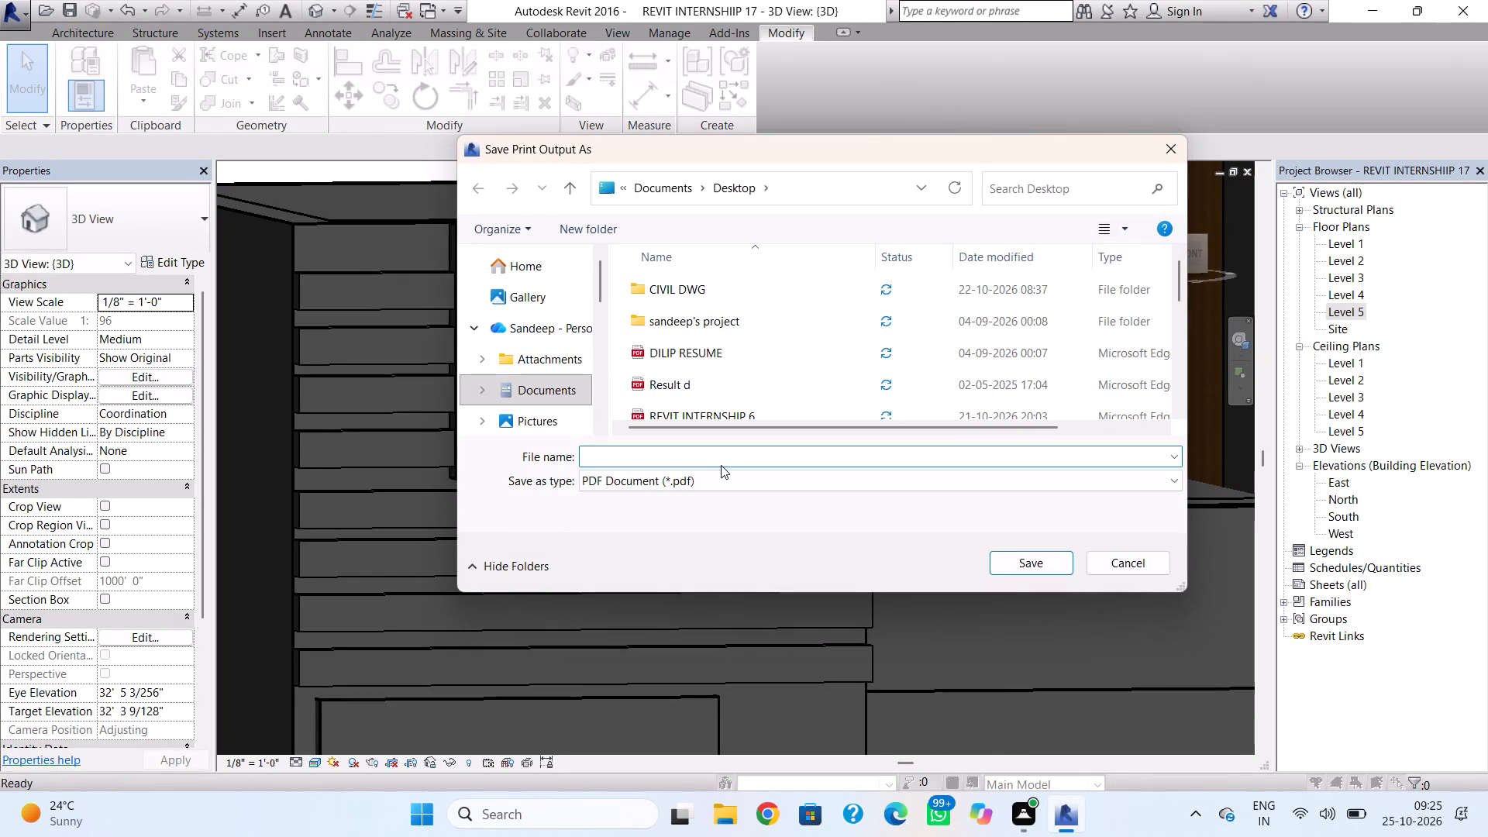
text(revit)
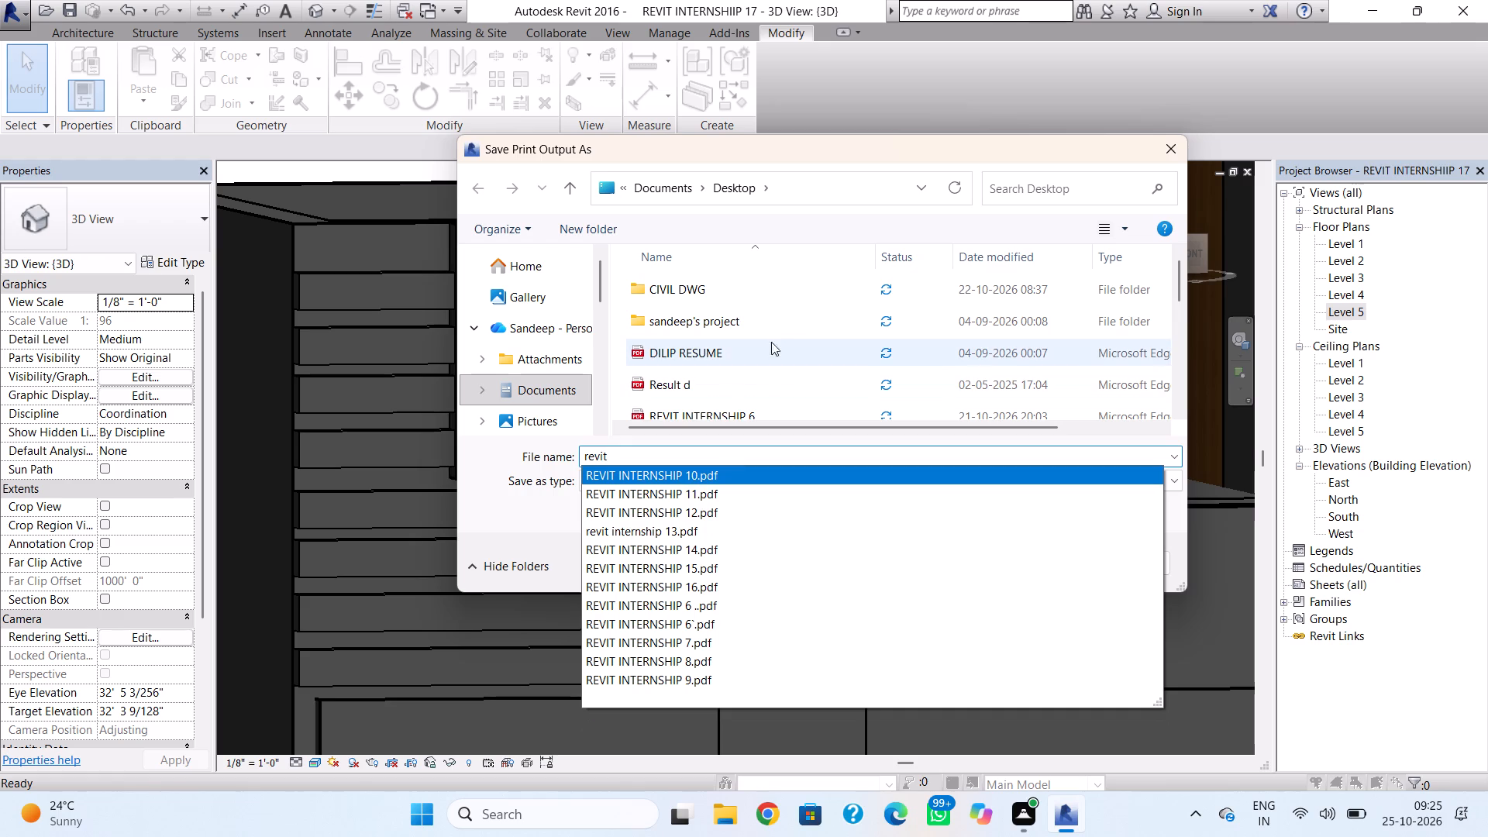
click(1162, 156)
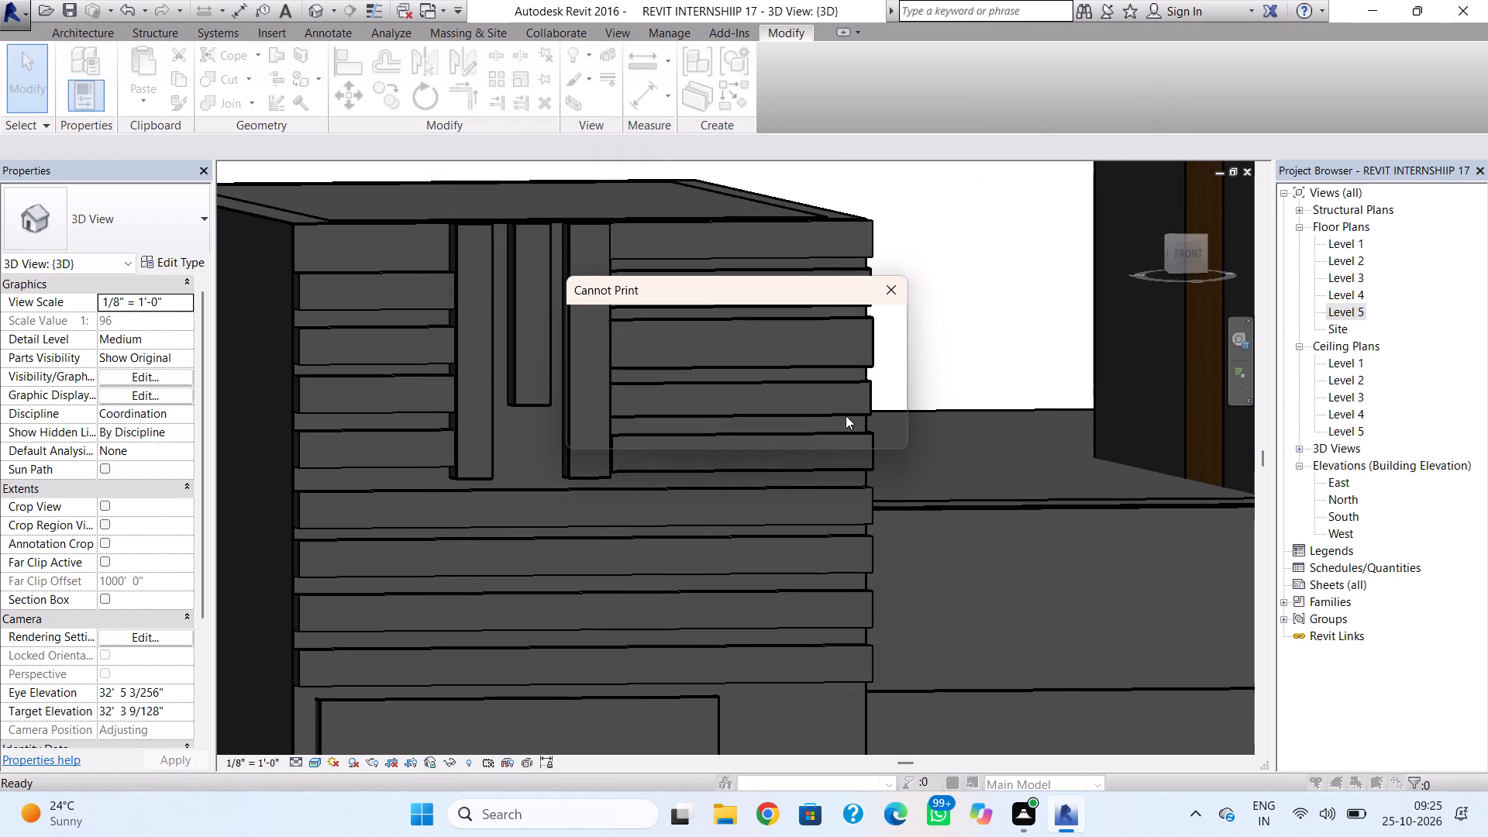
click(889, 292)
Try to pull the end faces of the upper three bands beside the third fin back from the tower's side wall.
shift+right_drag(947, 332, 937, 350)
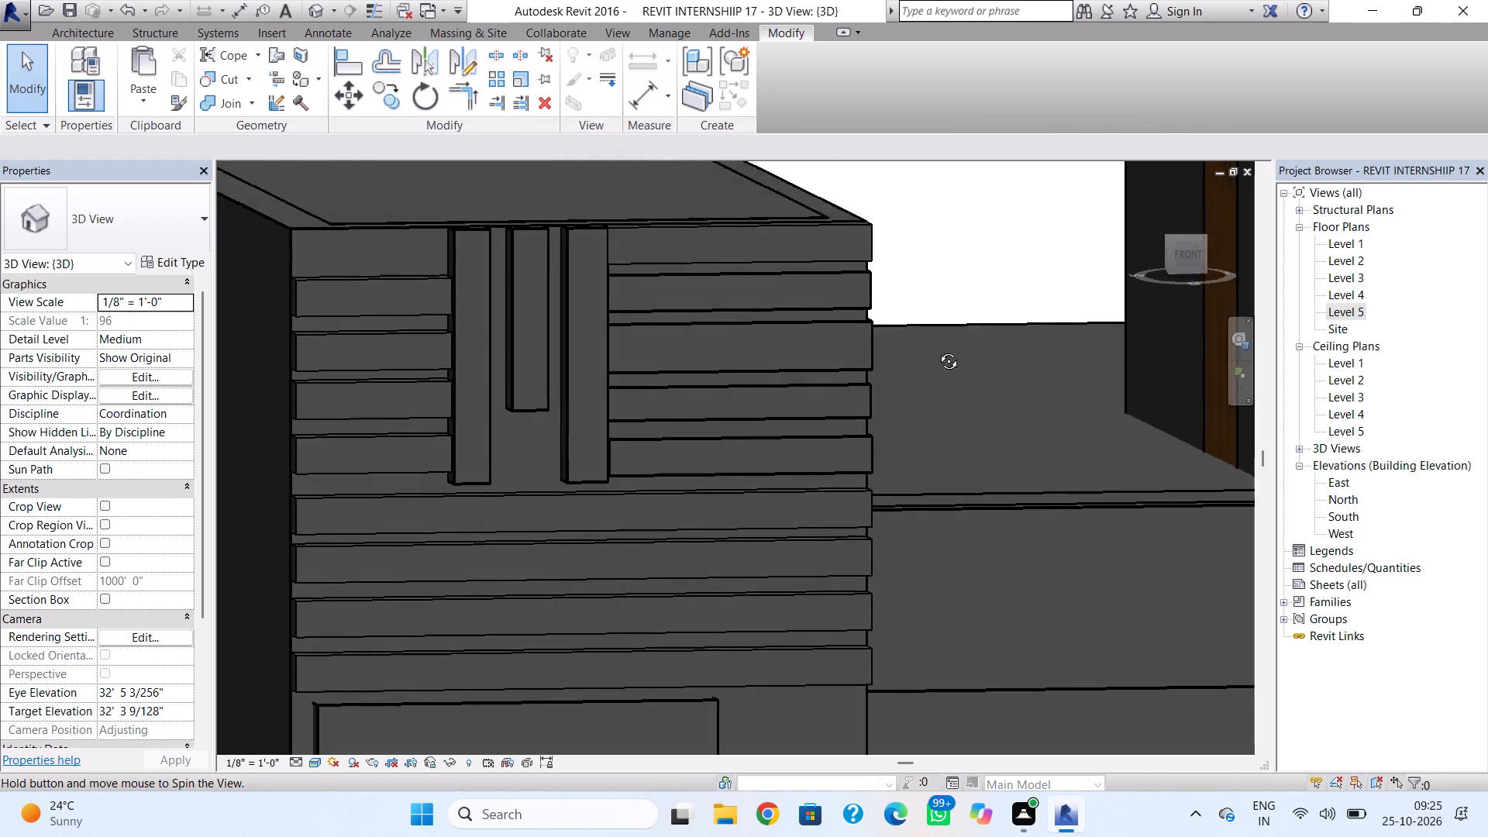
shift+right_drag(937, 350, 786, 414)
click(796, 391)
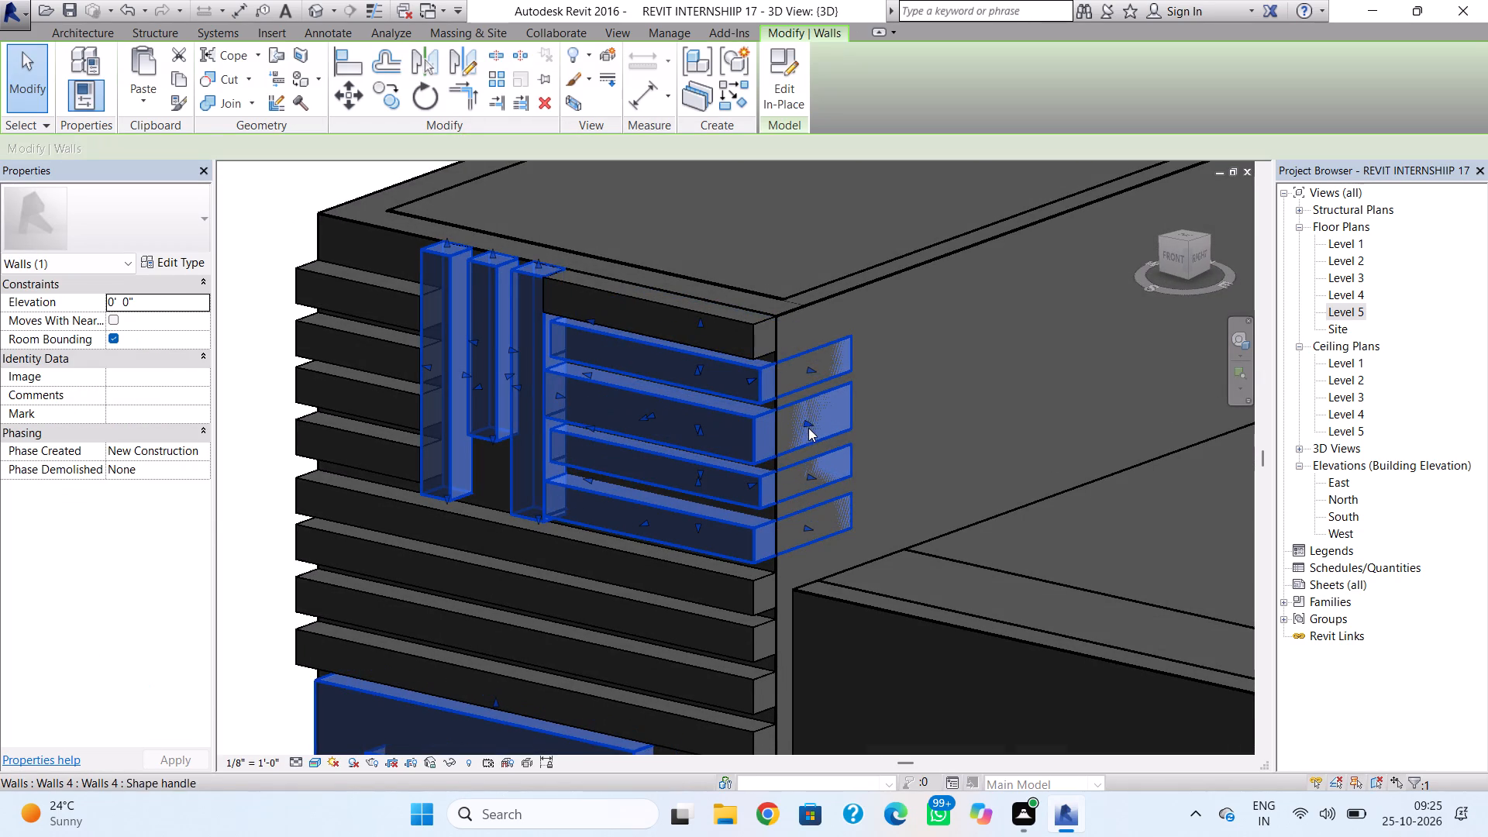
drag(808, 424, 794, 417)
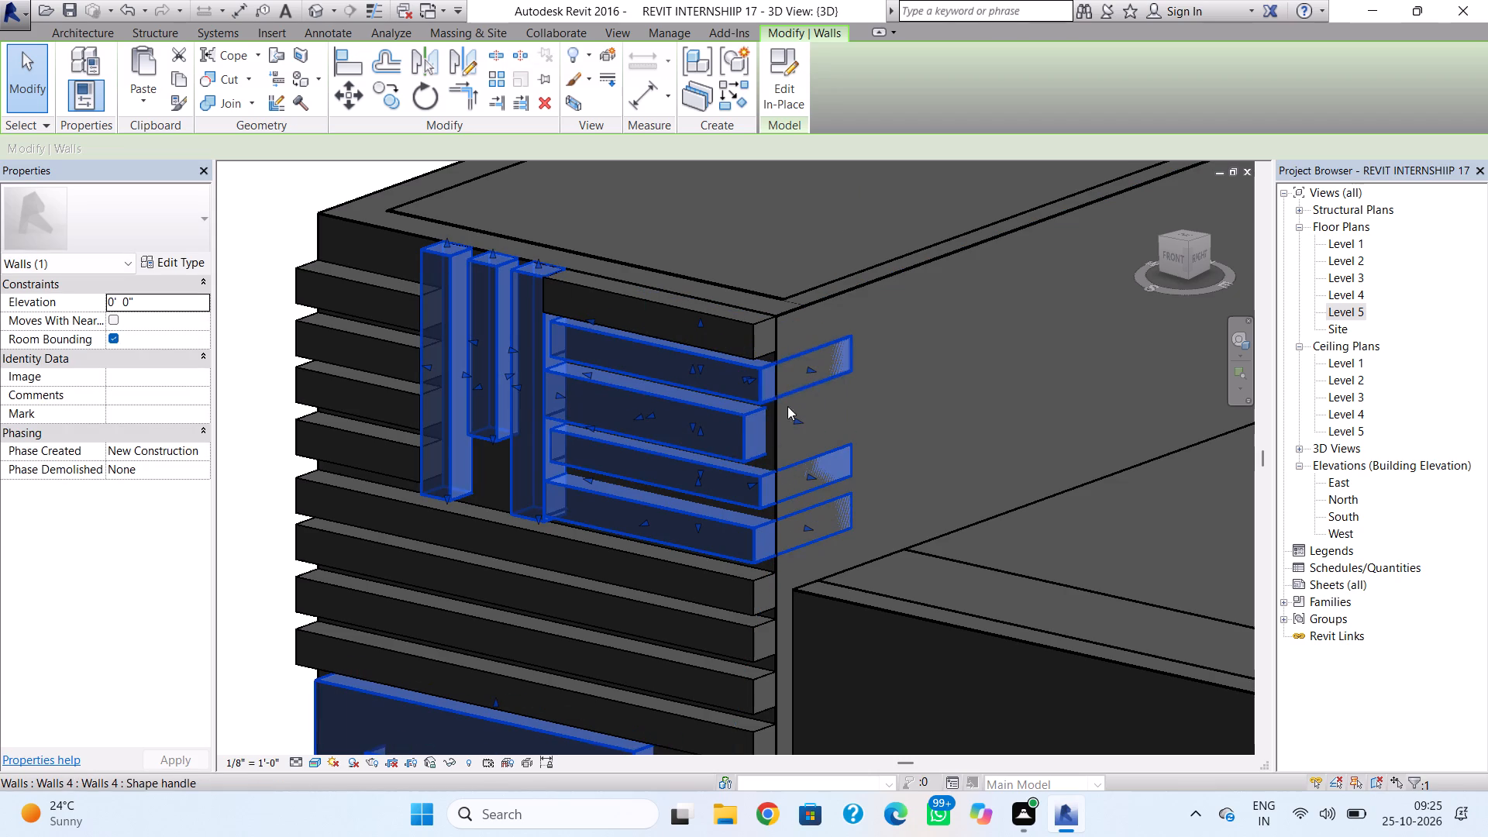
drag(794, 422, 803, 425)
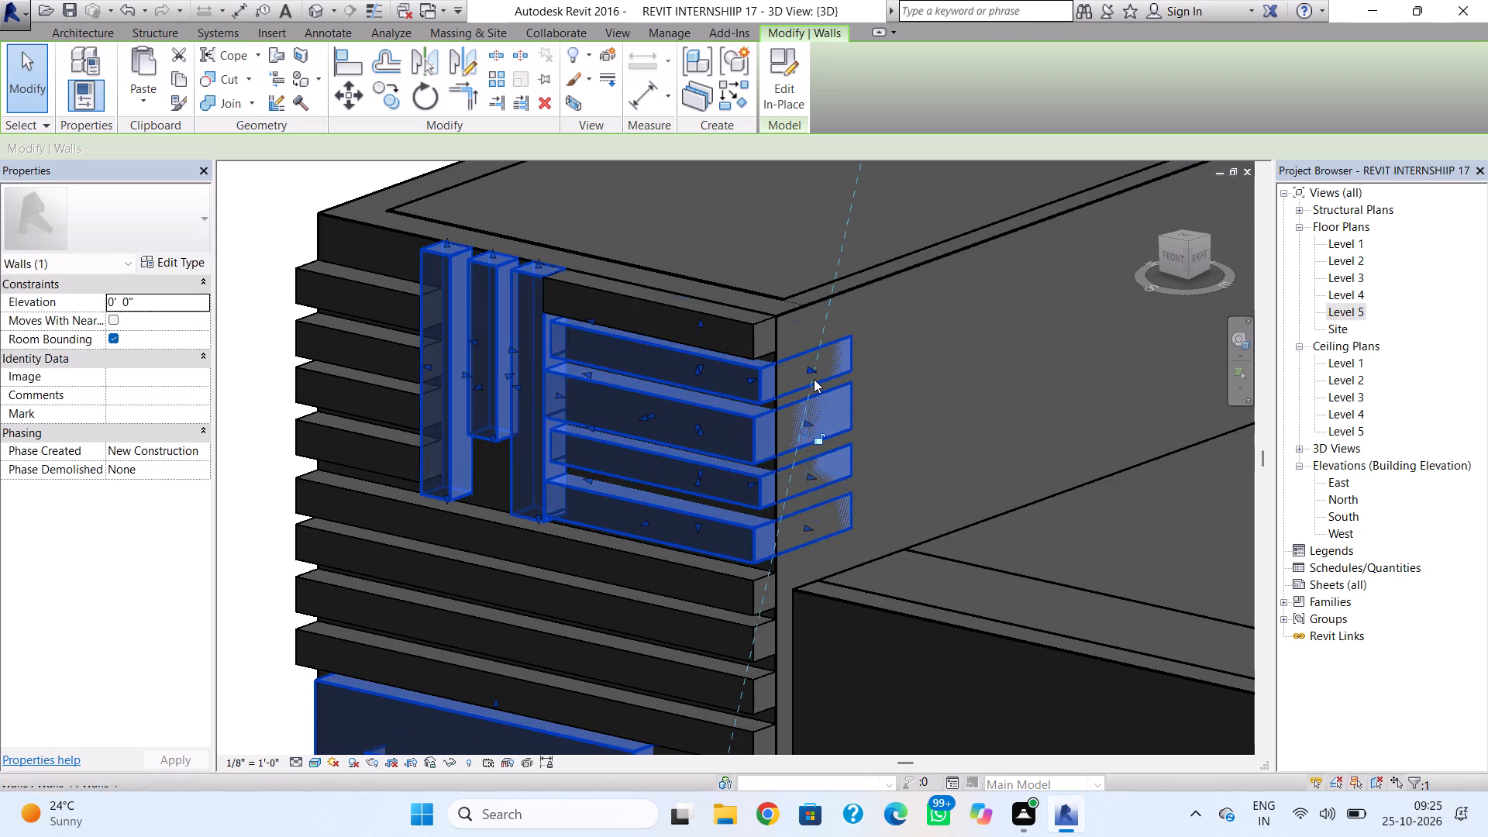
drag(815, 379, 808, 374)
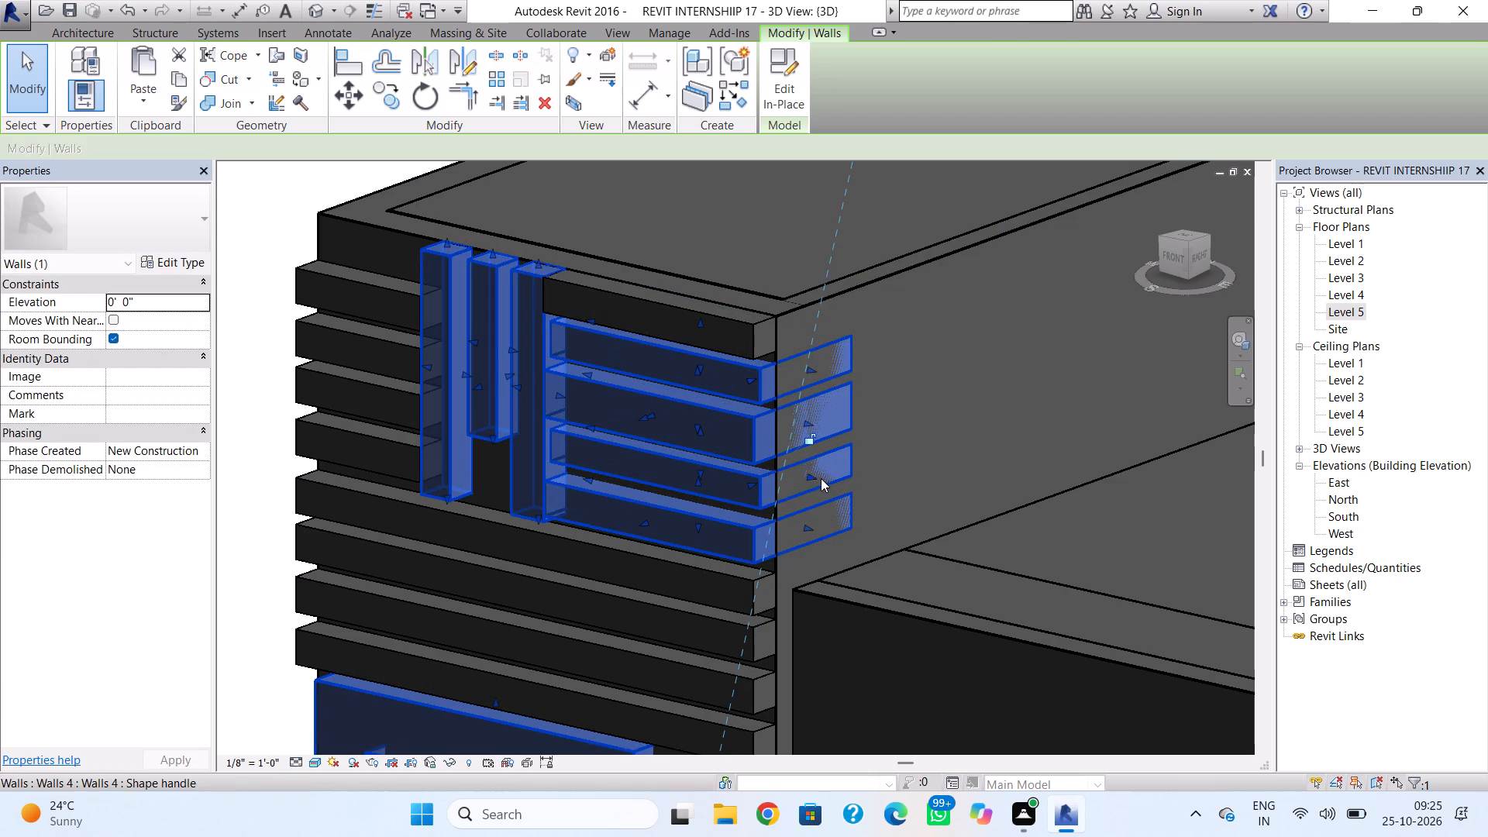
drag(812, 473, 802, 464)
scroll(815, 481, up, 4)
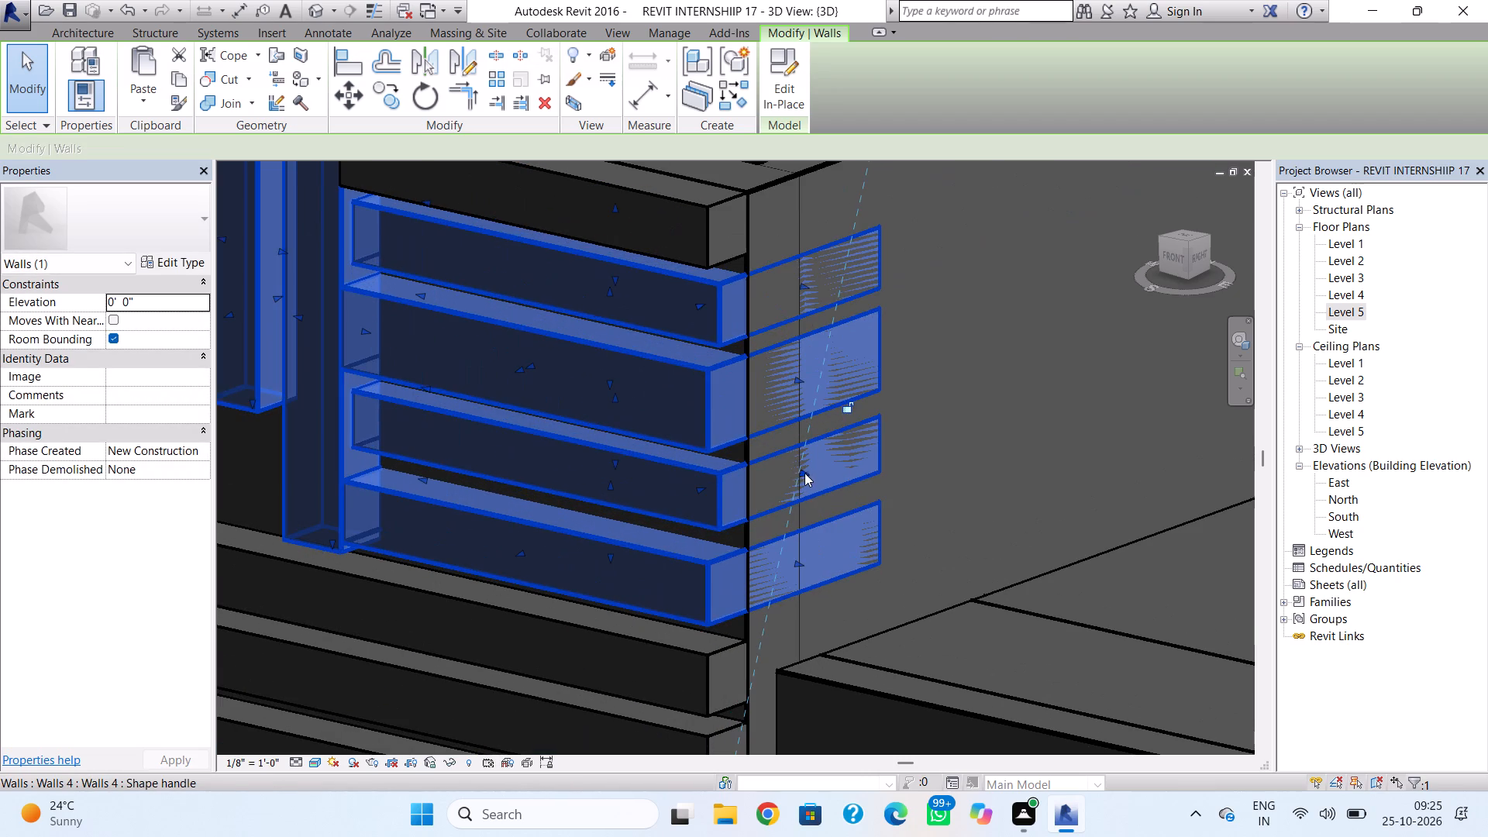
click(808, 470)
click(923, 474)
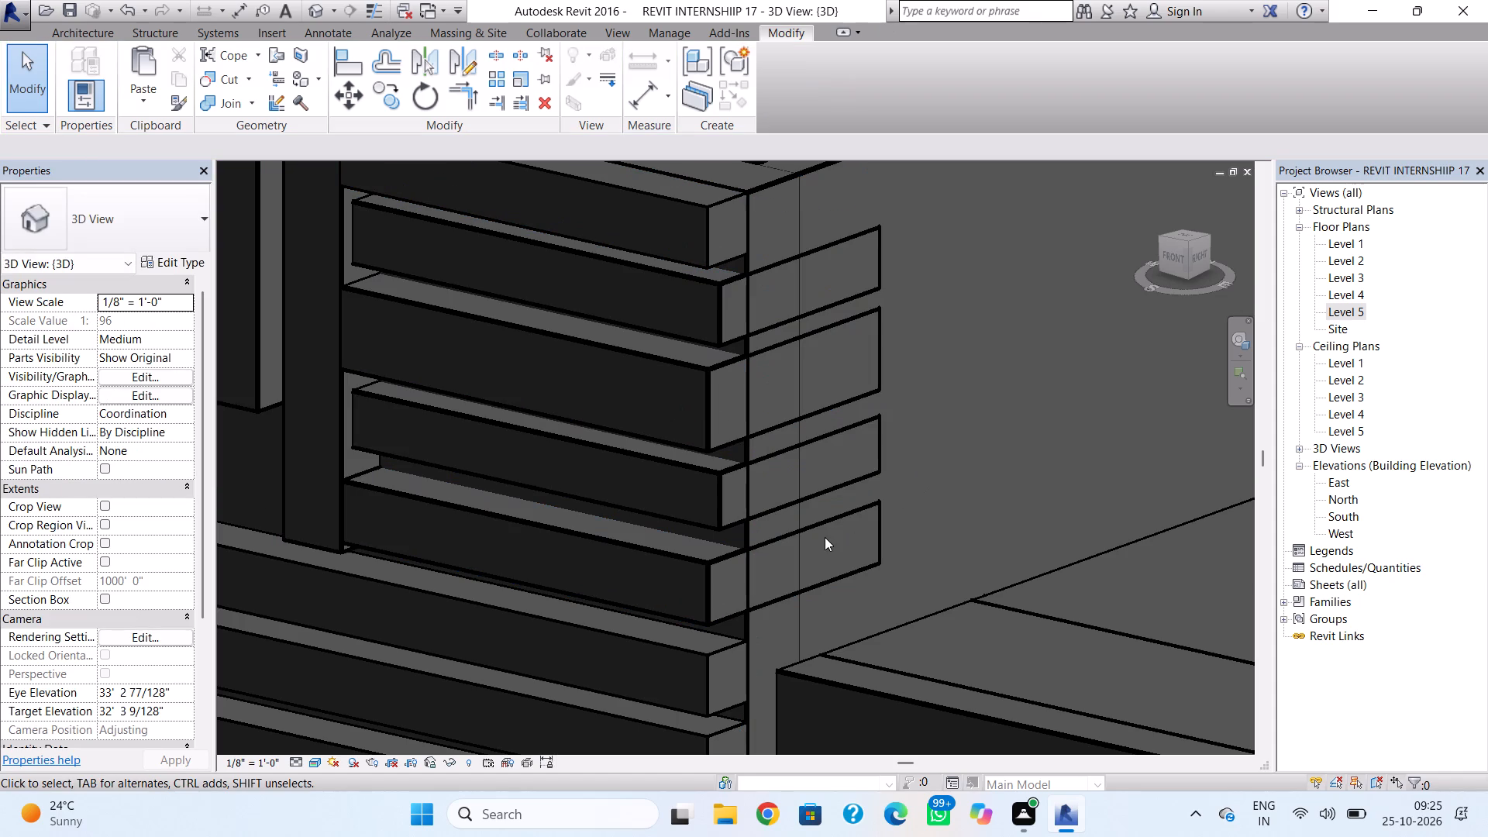
Pull the end faces of the lowest and third bands slightly inward so they sit back from the tower's side wall.
click(804, 531)
drag(797, 563, 790, 562)
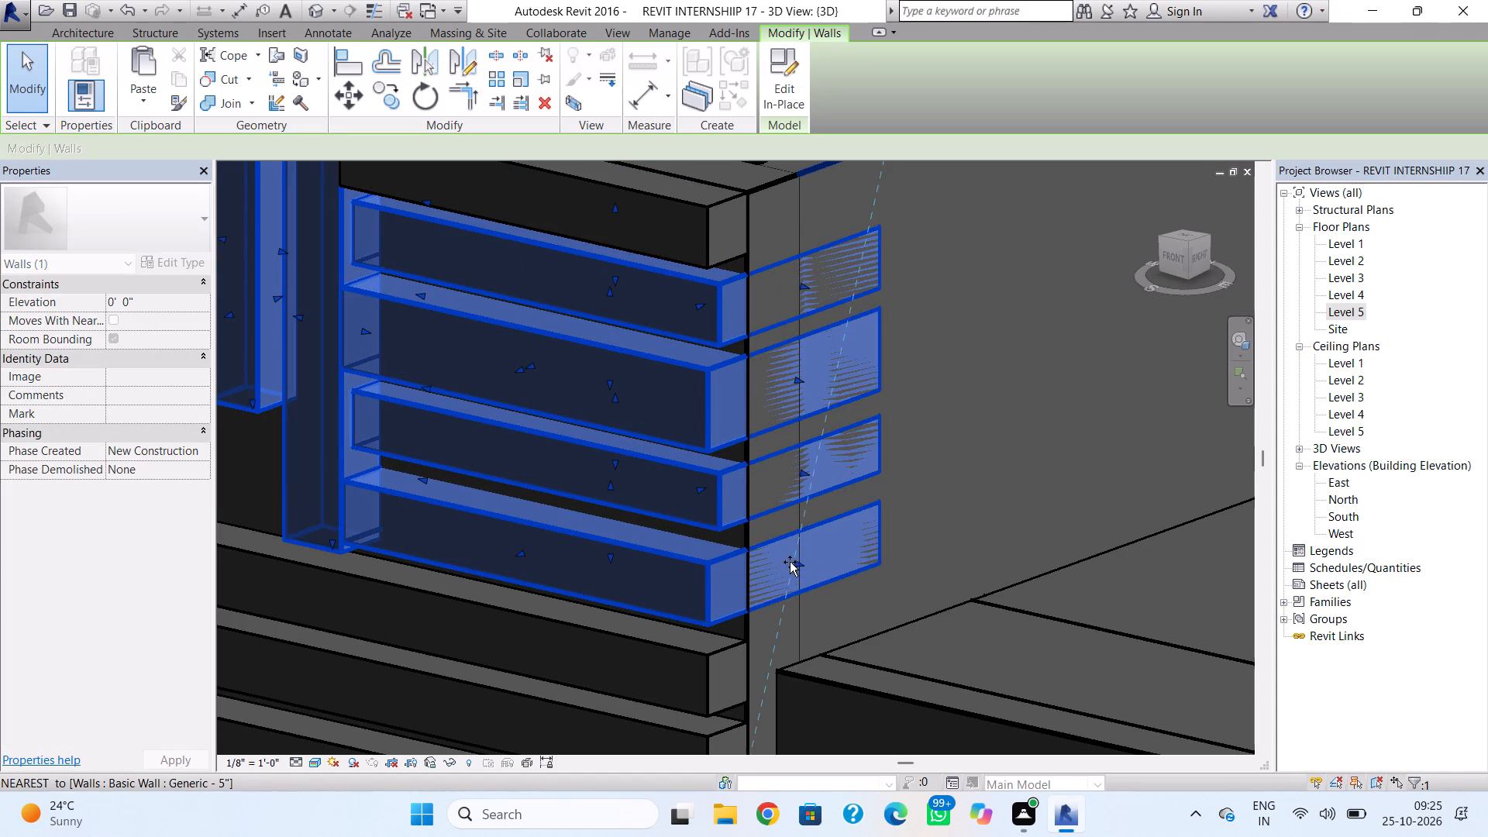
drag(790, 562, 786, 558)
click(966, 514)
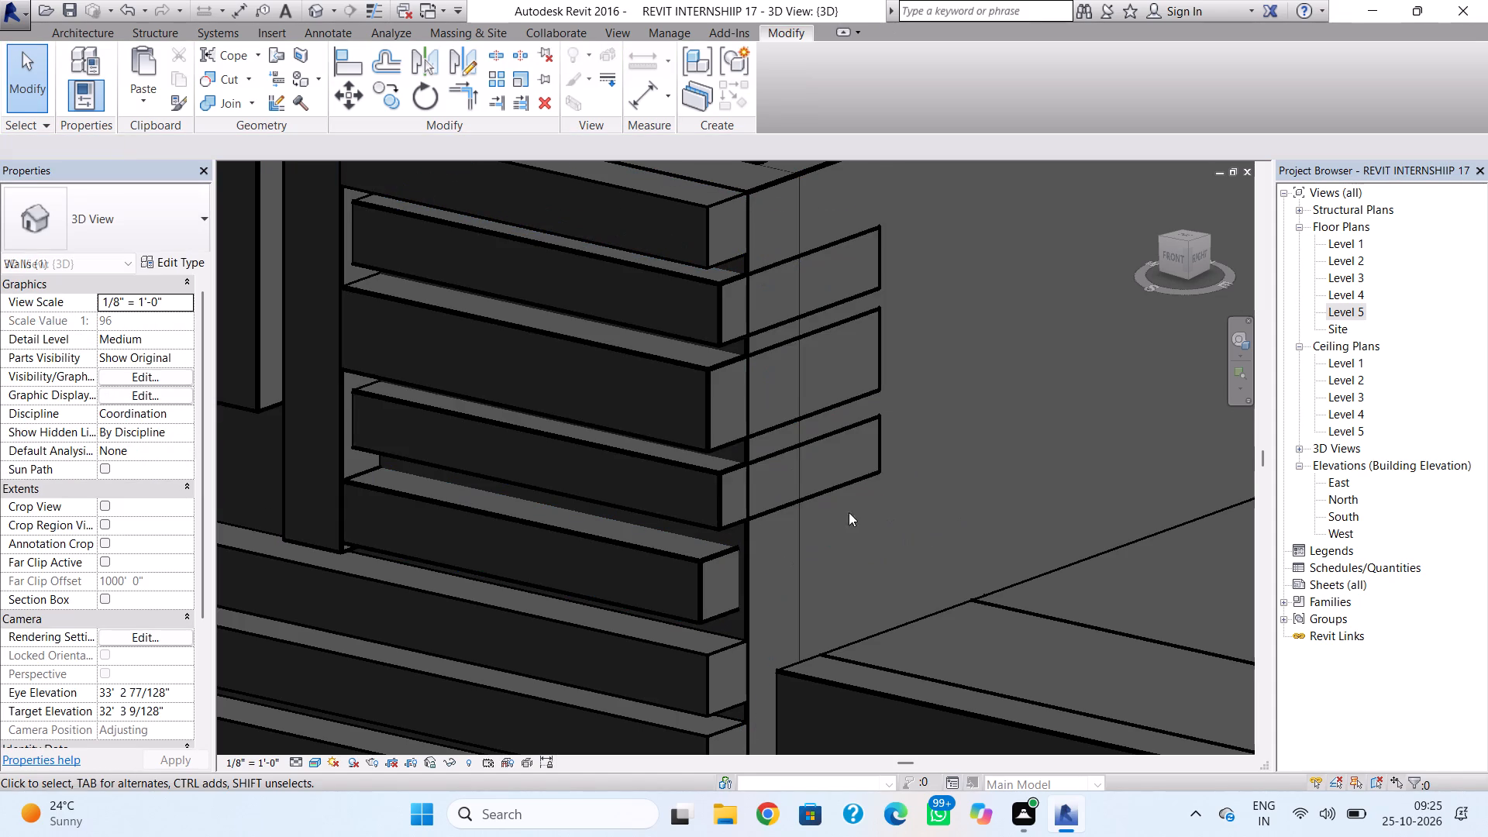
click(815, 480)
click(818, 487)
drag(807, 476, 793, 470)
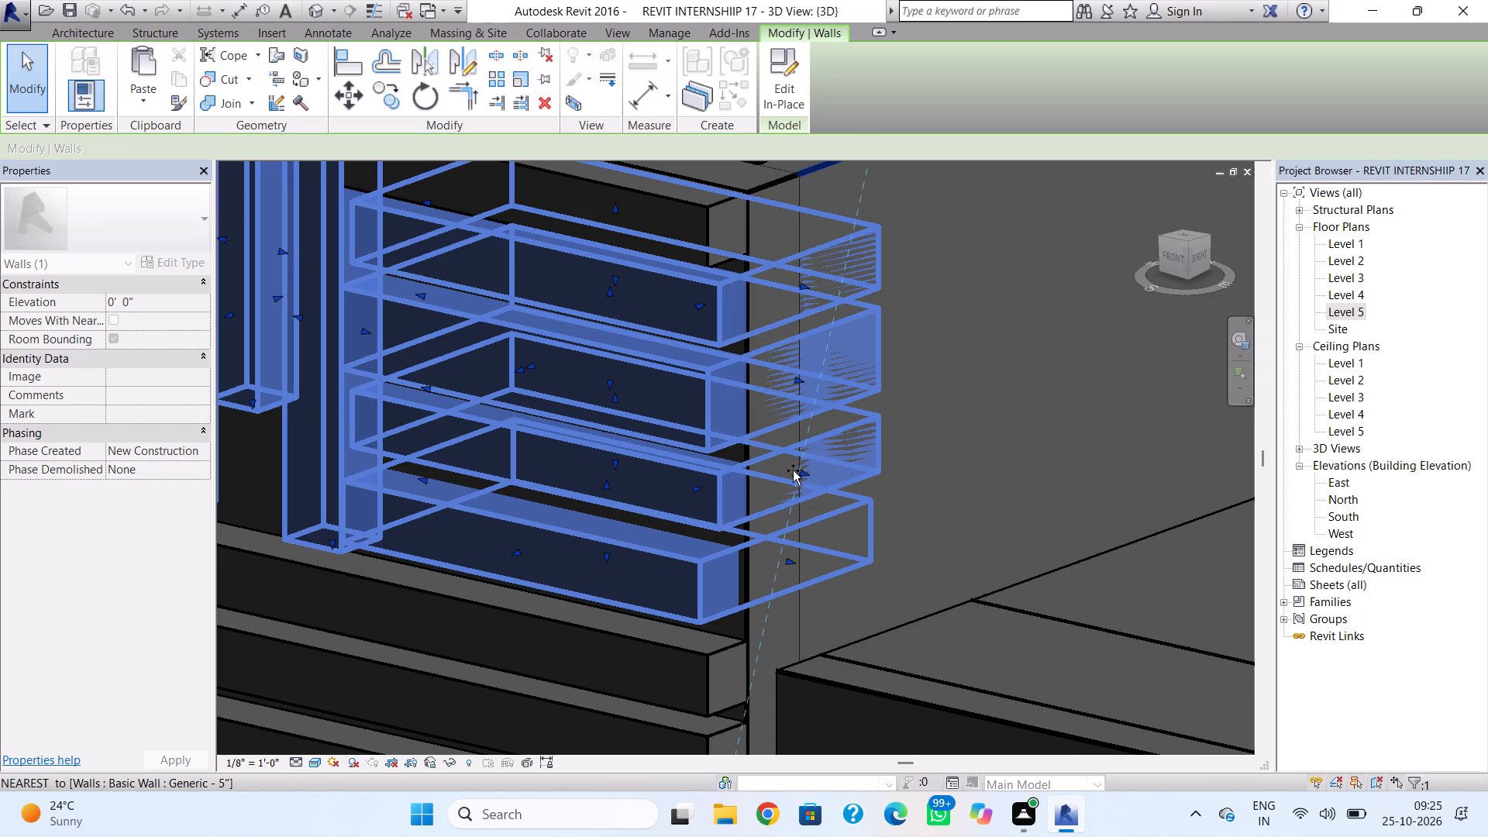
drag(793, 470, 788, 479)
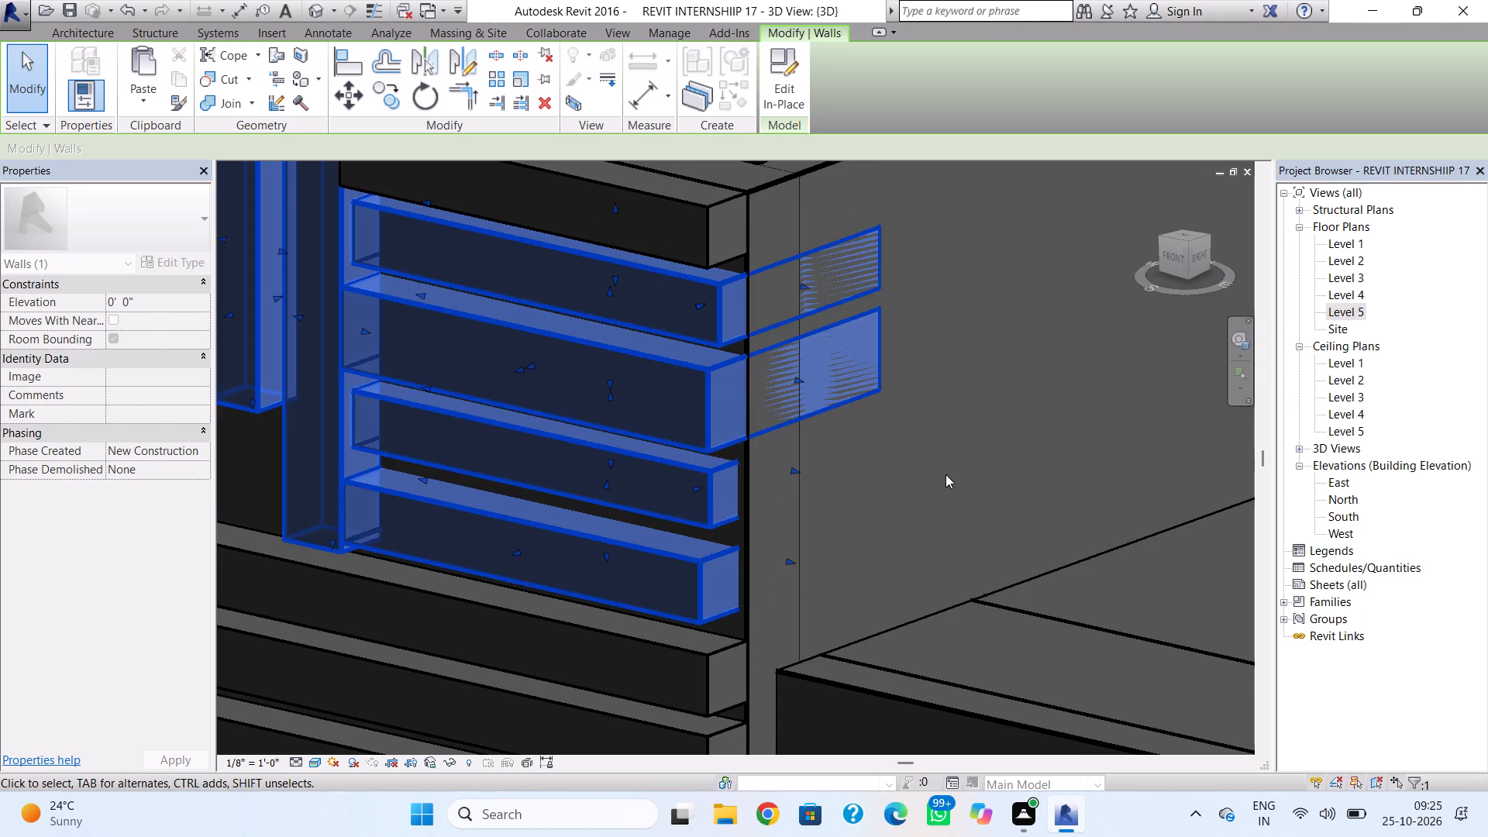
click(946, 474)
Pull the end faces of the second and top bands slightly inward to match the two bands below.
click(803, 425)
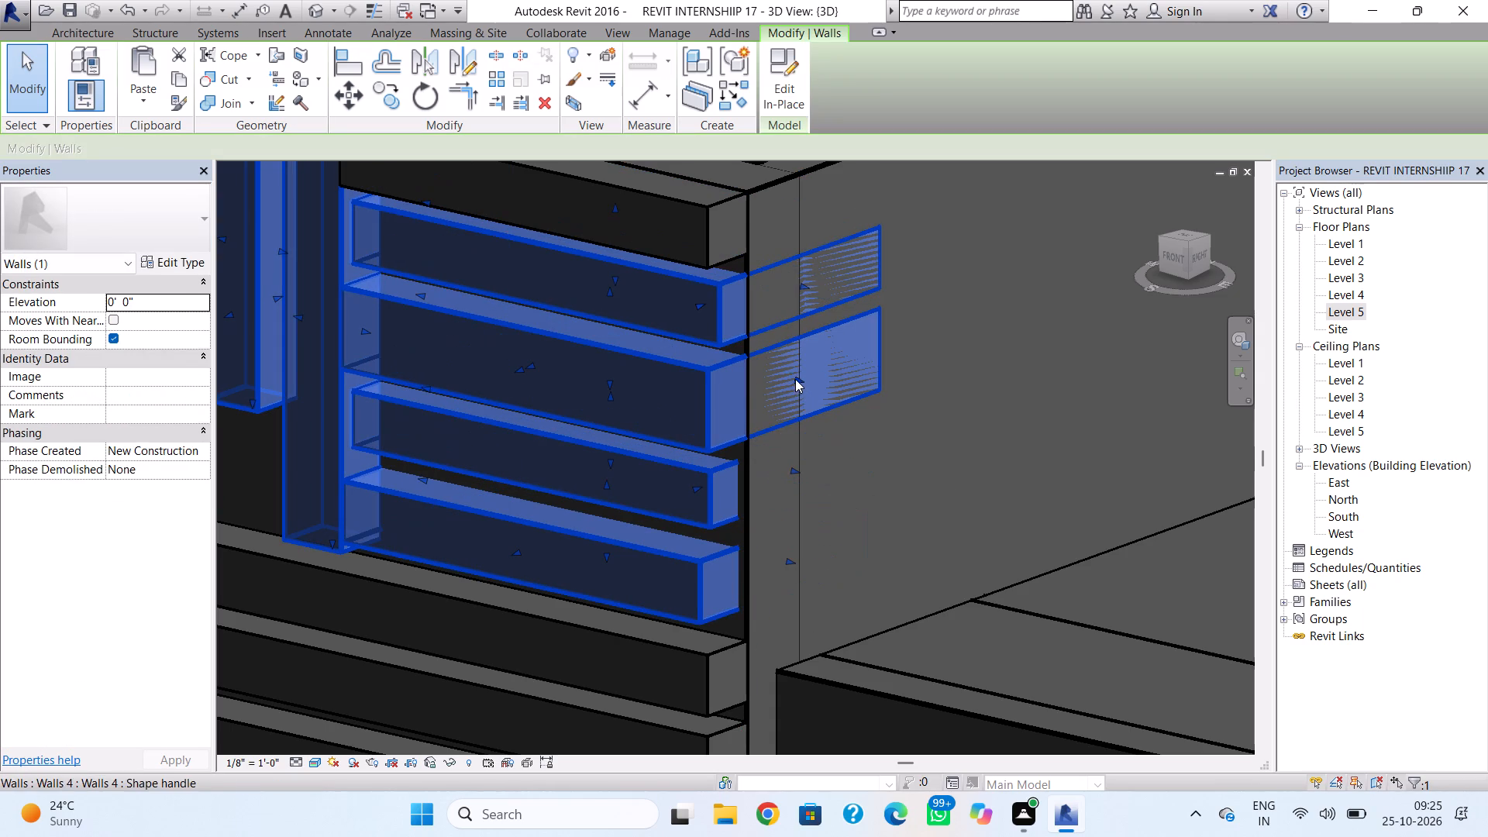
drag(795, 379, 786, 376)
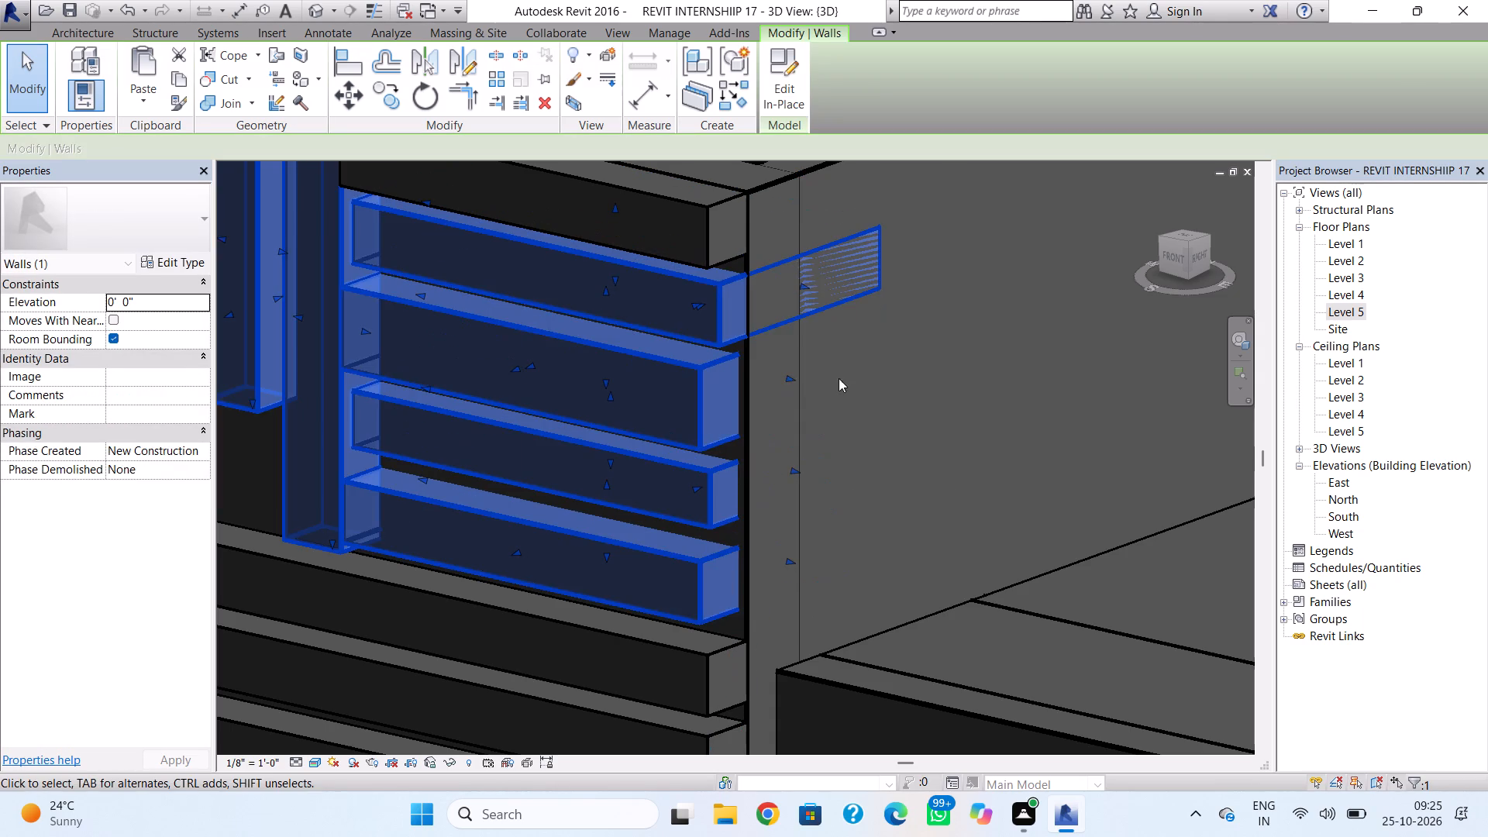
click(905, 384)
click(798, 311)
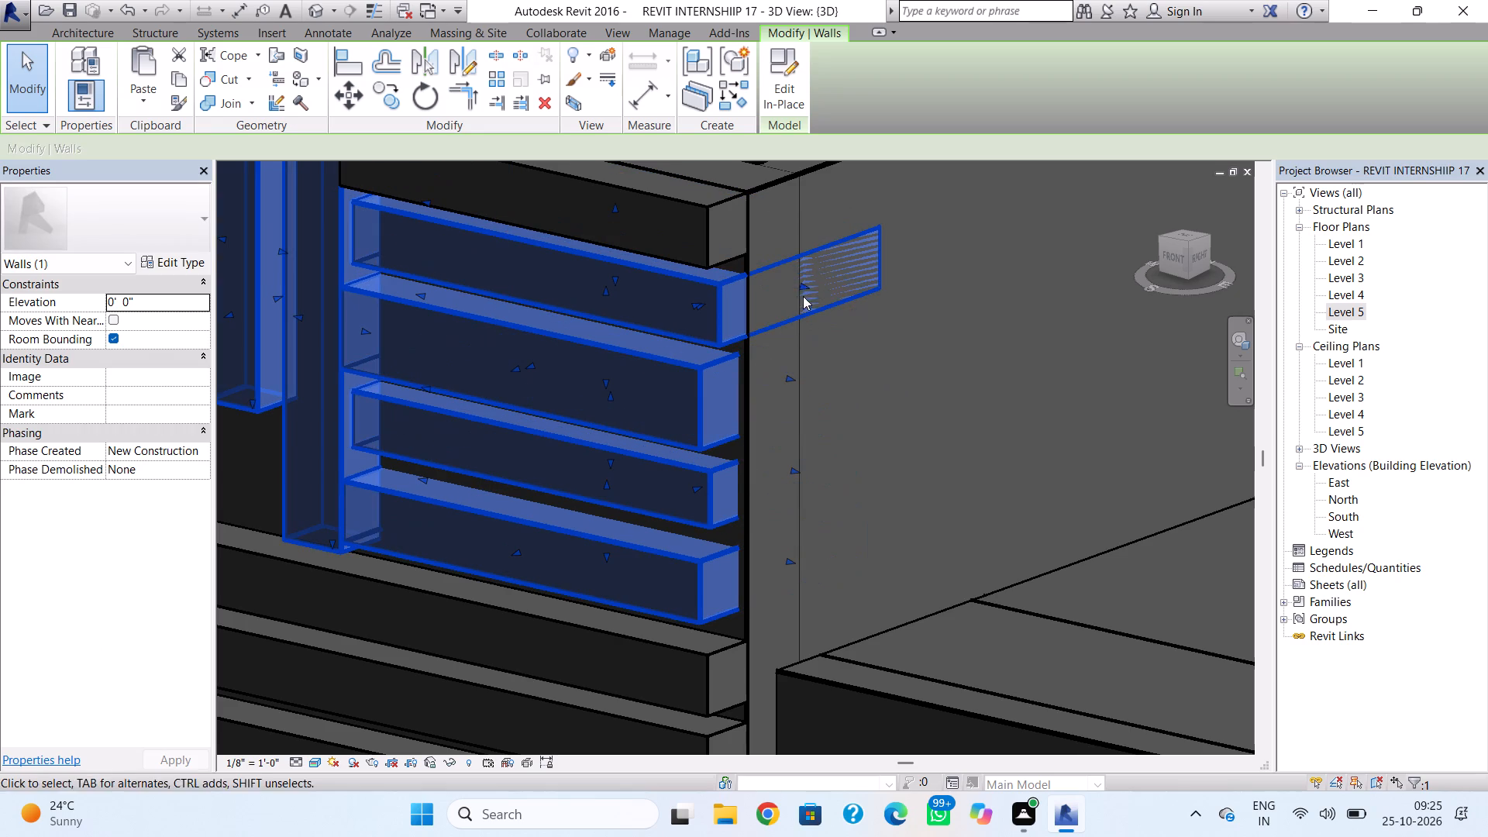
drag(804, 283, 789, 288)
click(938, 305)
Print a near-frontal 3D view of the banded facade to PDF on the Desktop, naming the file REVIT INTERNSHIP 17.
shift+right_drag(889, 384, 948, 365)
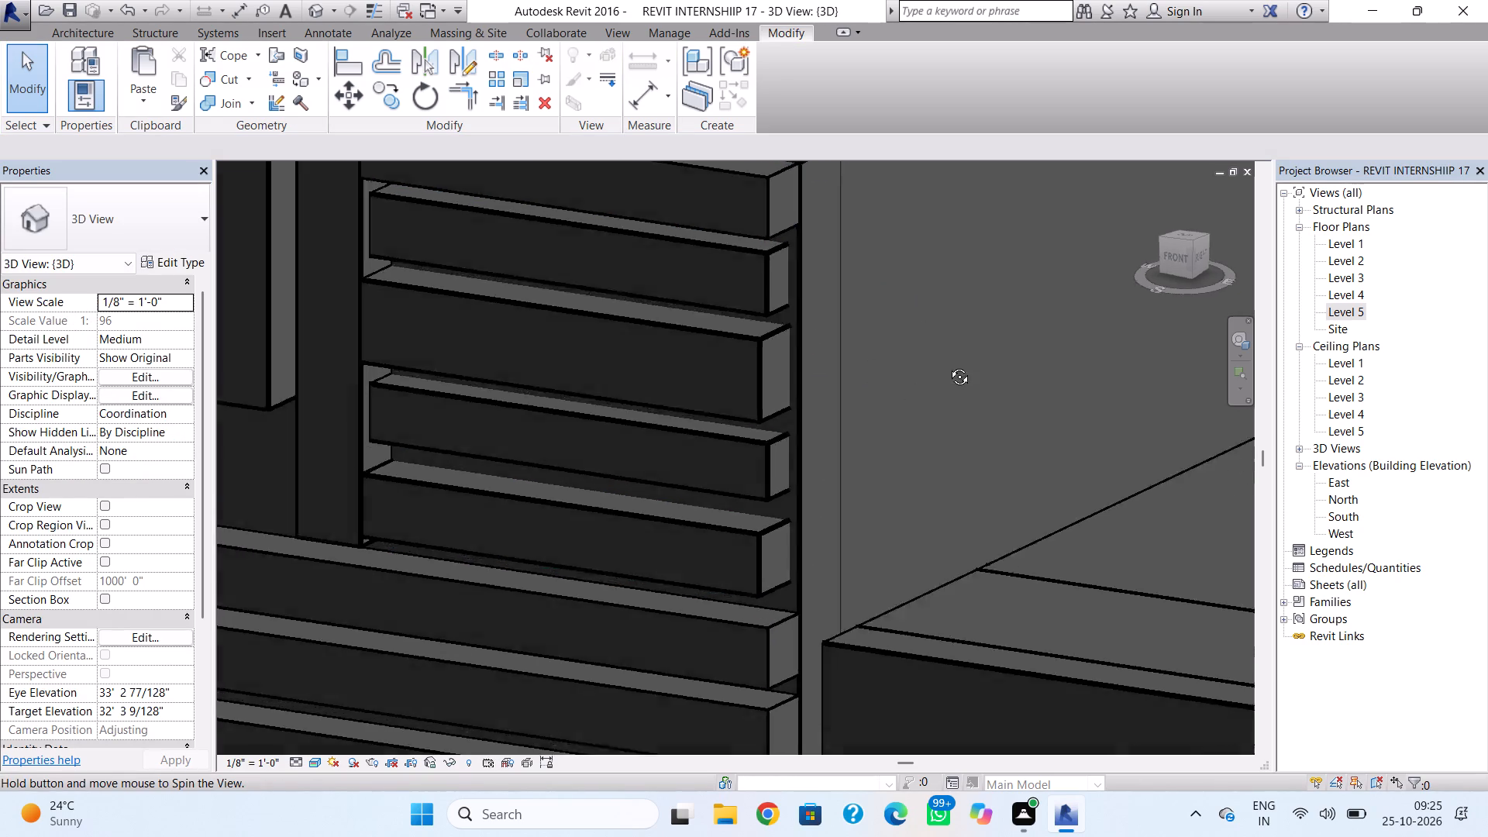
shift+right_drag(948, 365, 990, 306)
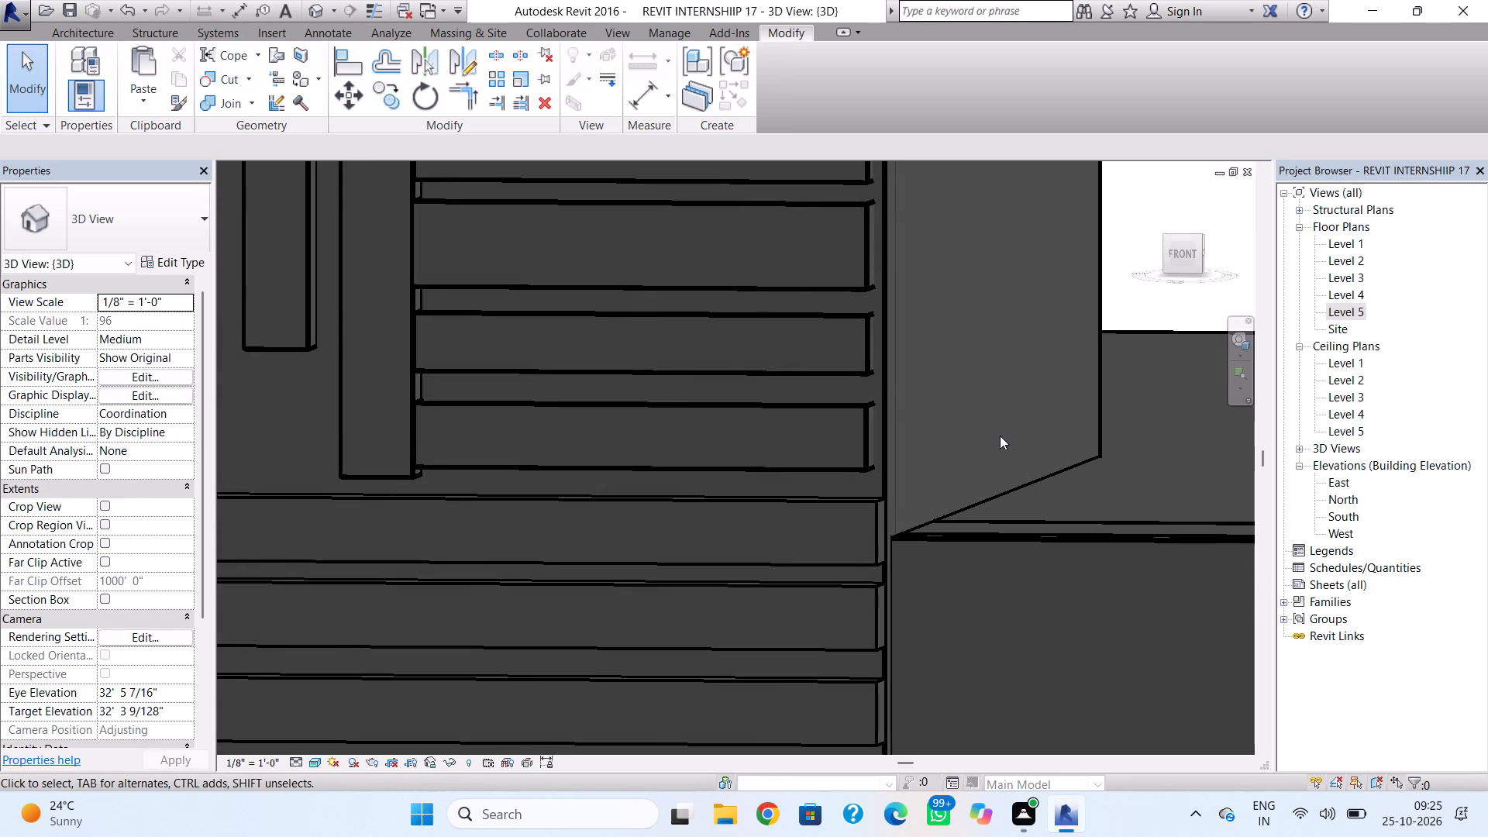
key(ctrl+p)
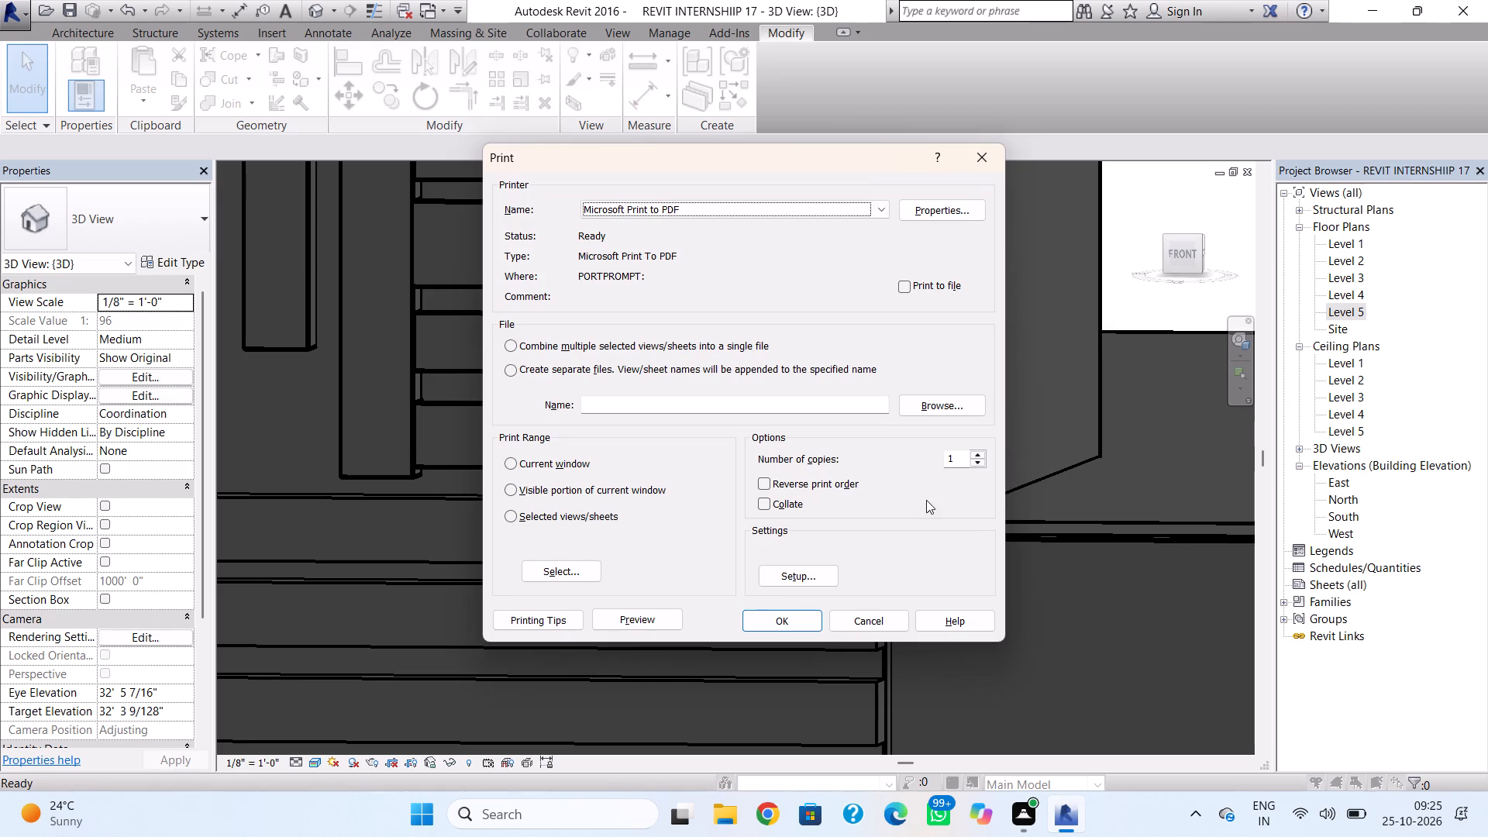
click(770, 624)
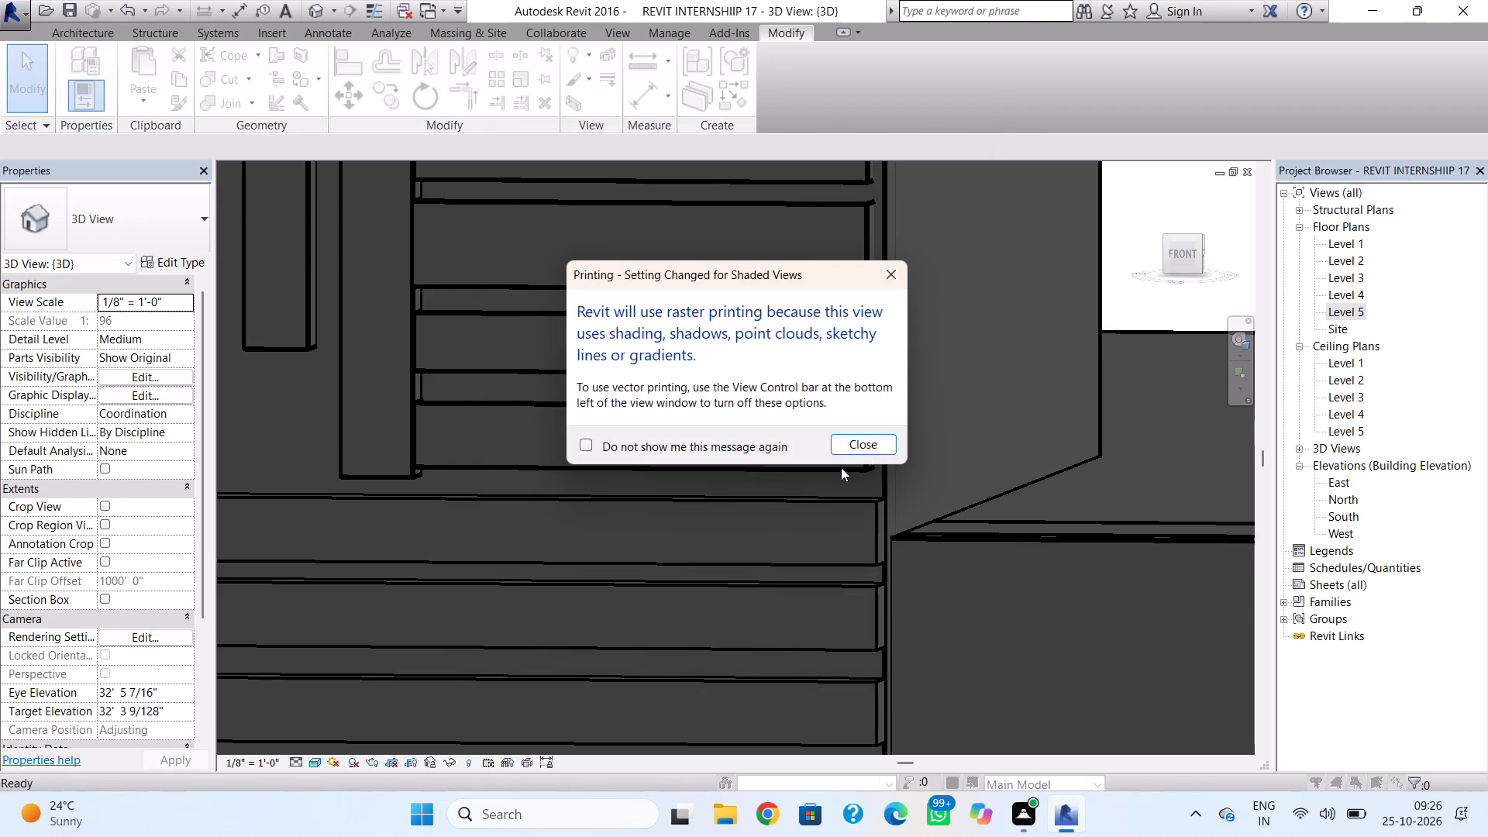
click(856, 452)
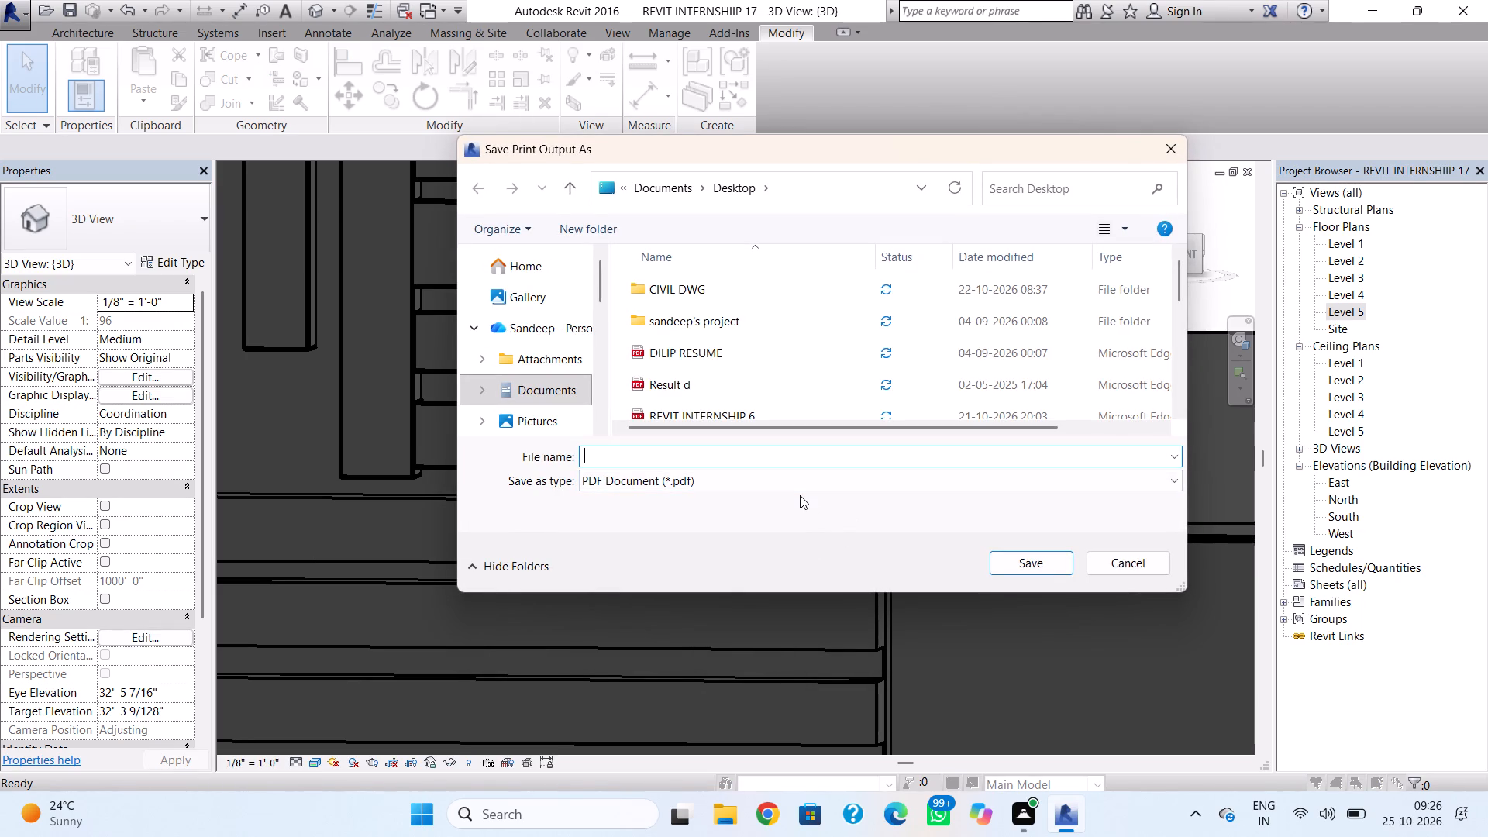
text(REVIT)
key(space)
text(INTERNSHIP 1)
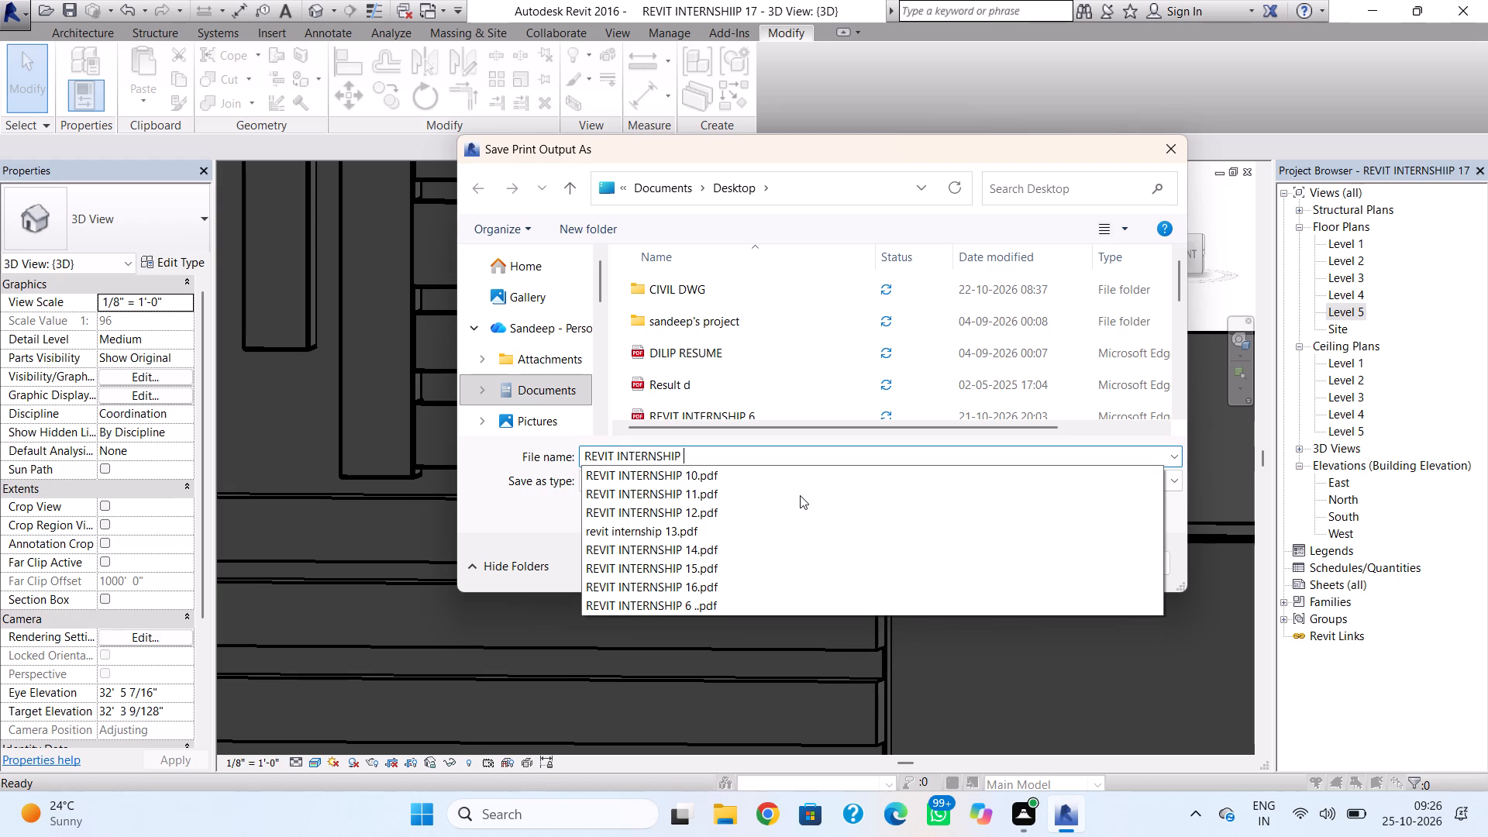
key(7)
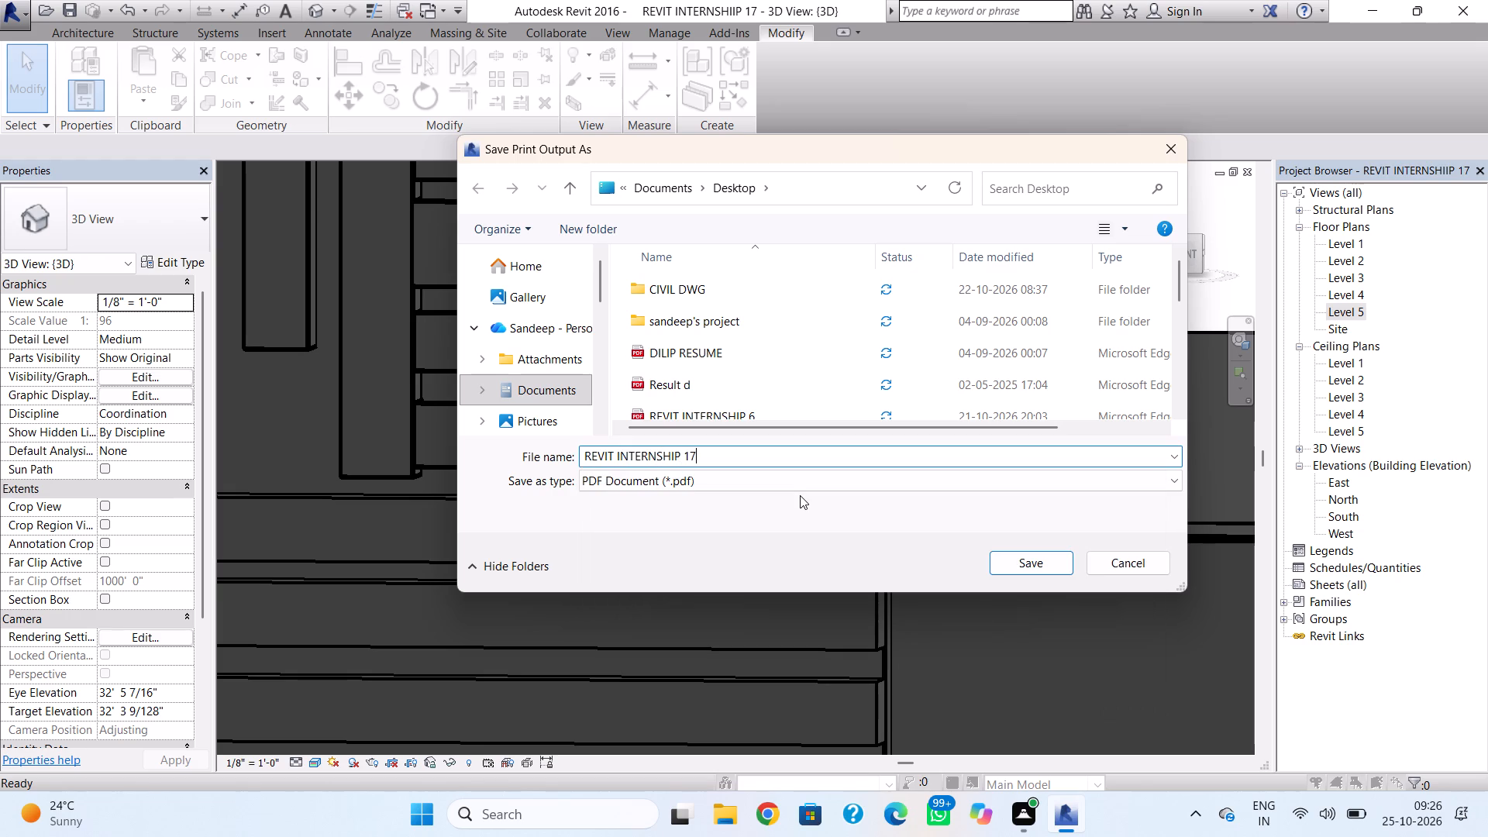
click(1013, 567)
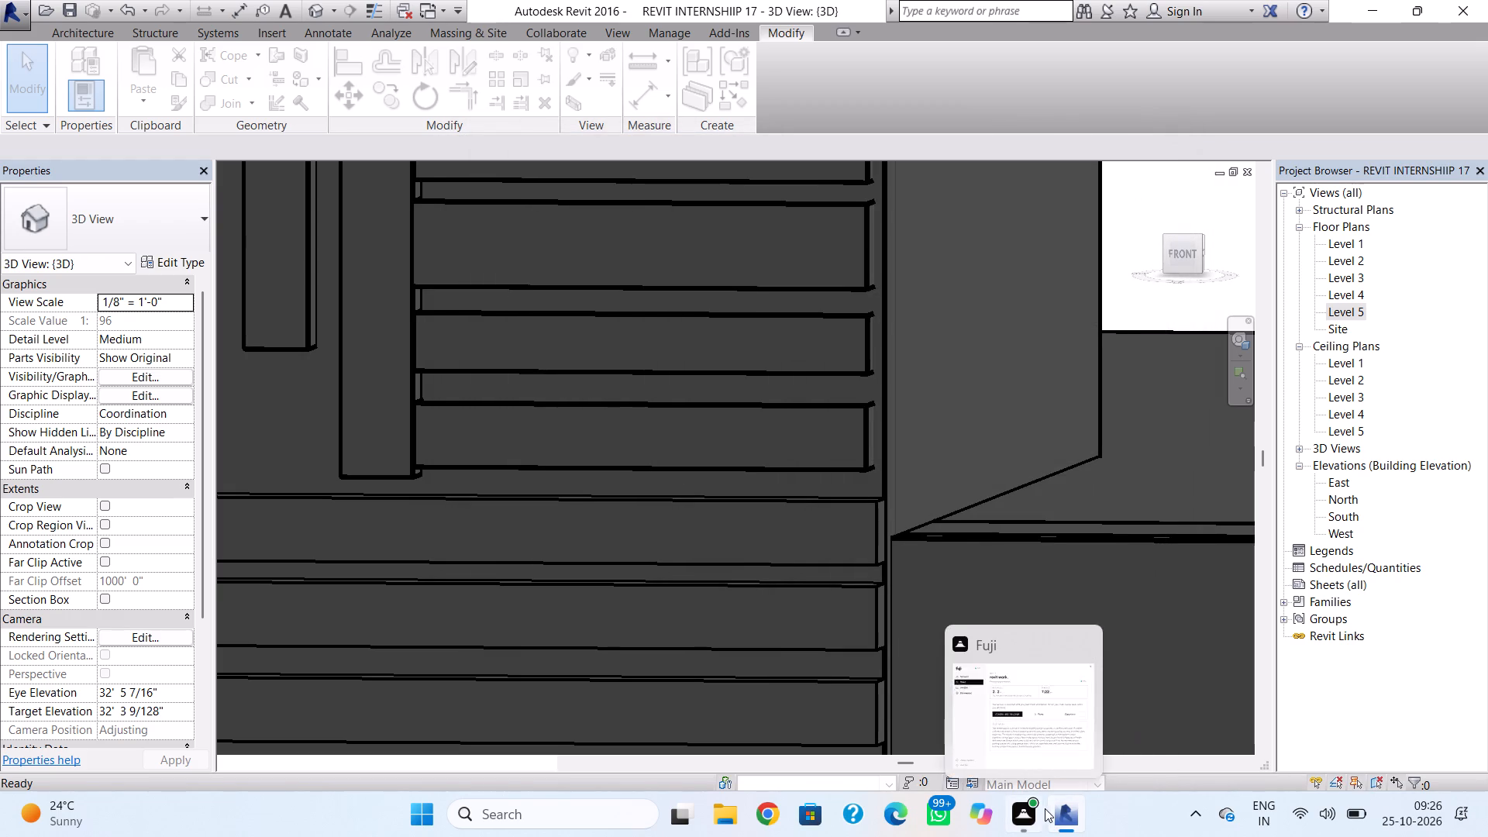